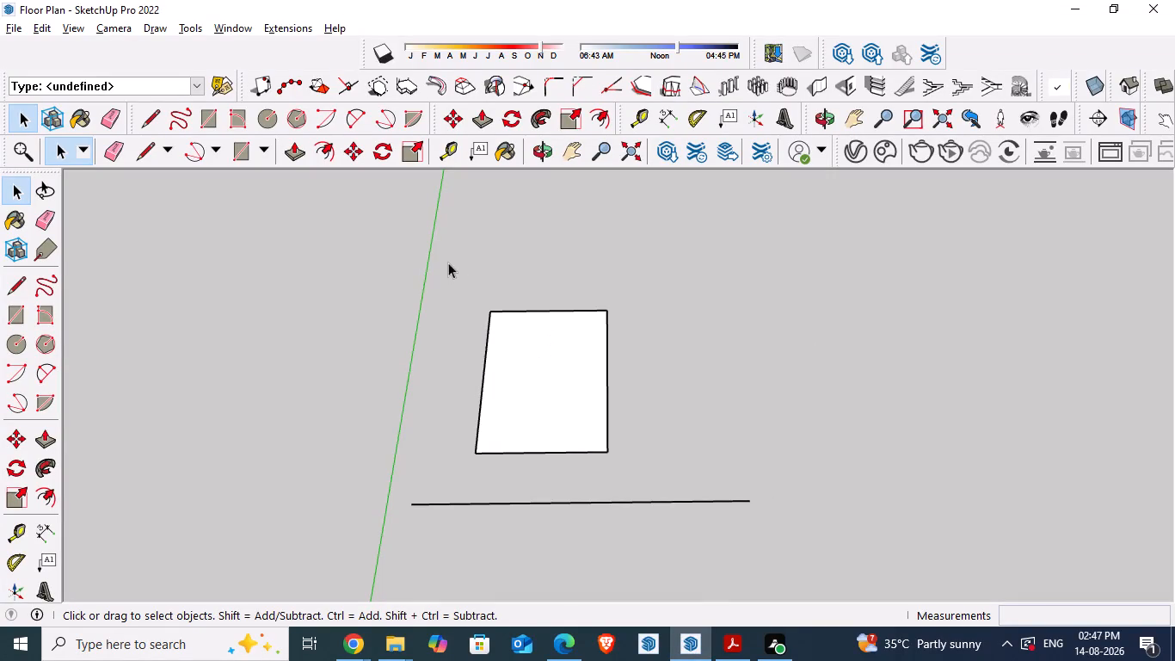
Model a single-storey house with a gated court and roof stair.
Delete the existing rectangular face with its edges and the separate loose line beside it.
left_click_drag(449, 264, 632, 473)
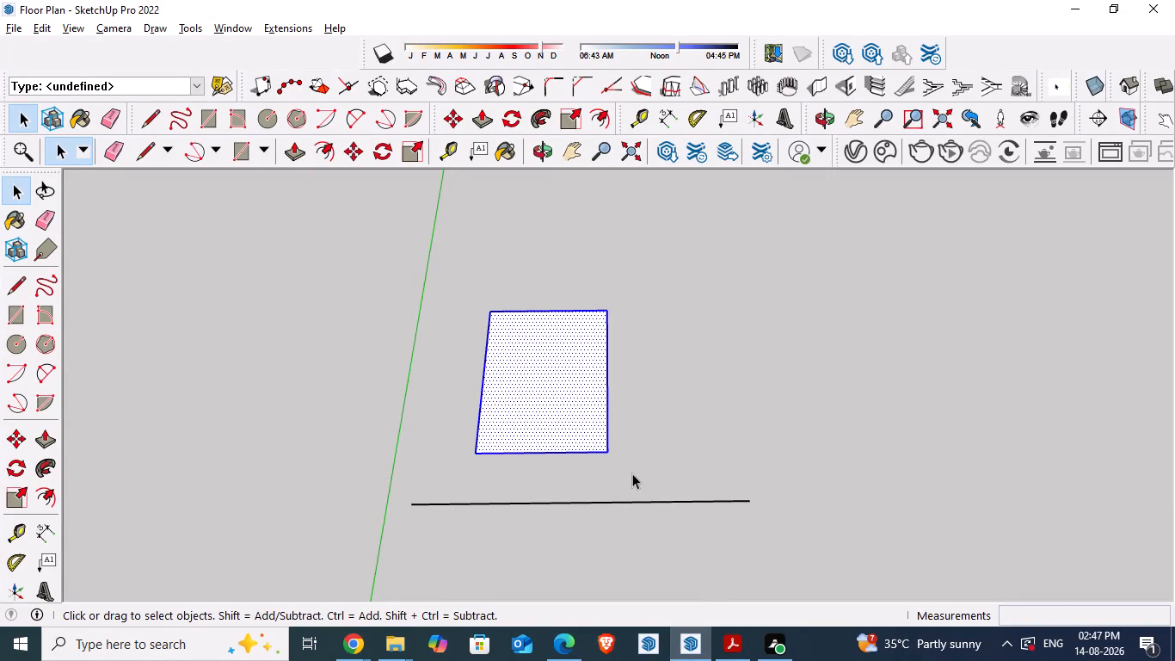
key("Delete")
left_click_drag(383, 454, 828, 547)
key("Delete")
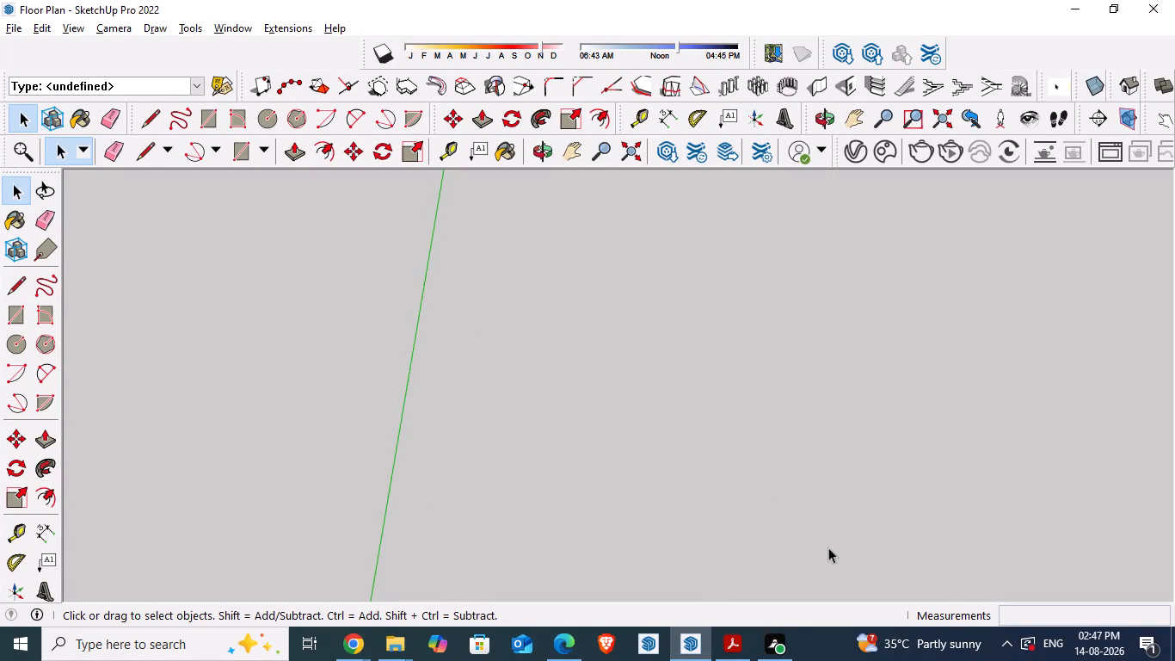
Draw a closed 30' by 40' plot rectangle with the Line tool, its 30' sides parallel to the red axis.
scroll(448, 417, "down", 9)
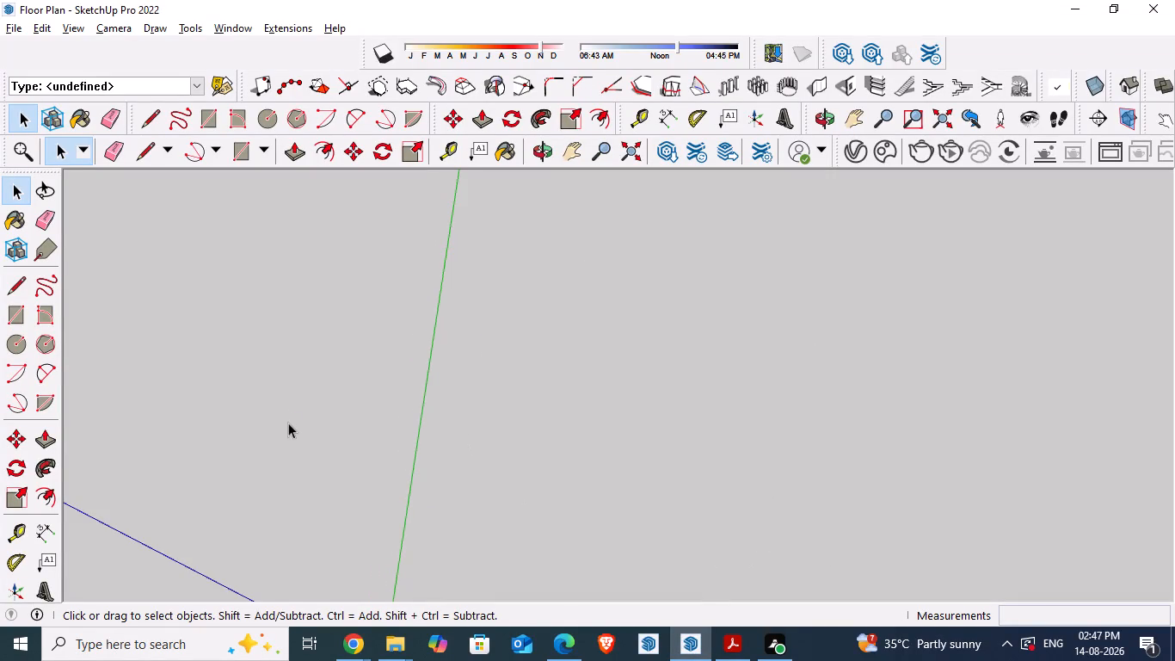
middle_click_drag(288, 423, 291, 445)
middle_click(282, 448)
scroll(436, 571, "up", 3)
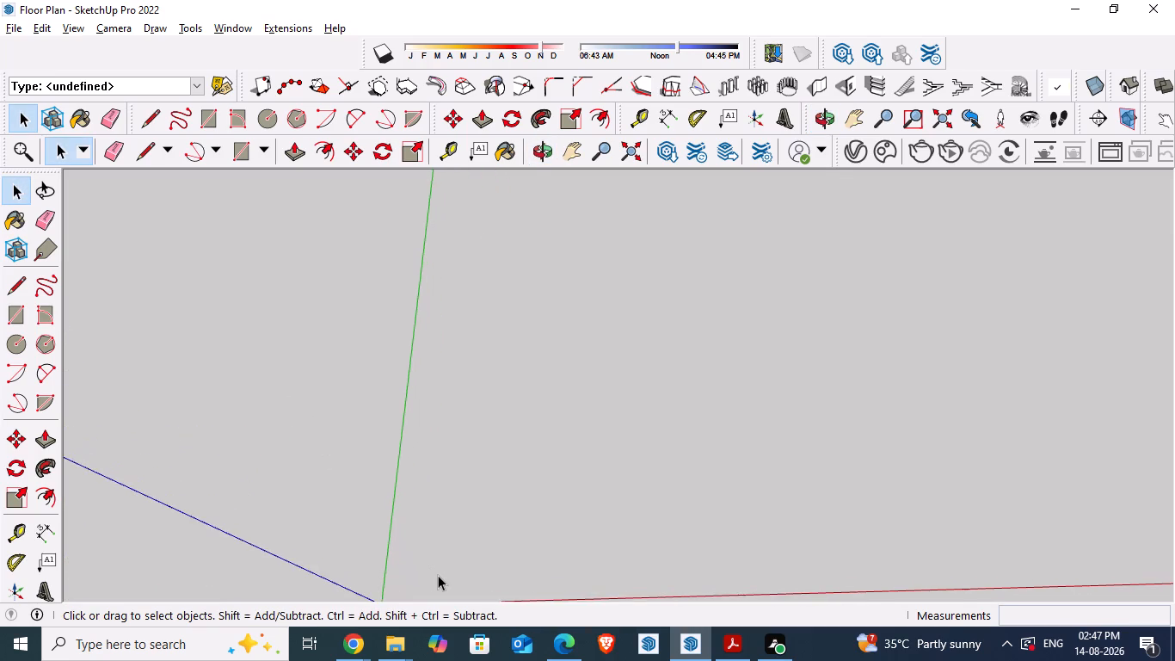
scroll(444, 488, "down", 3)
scroll(461, 560, "up", 4)
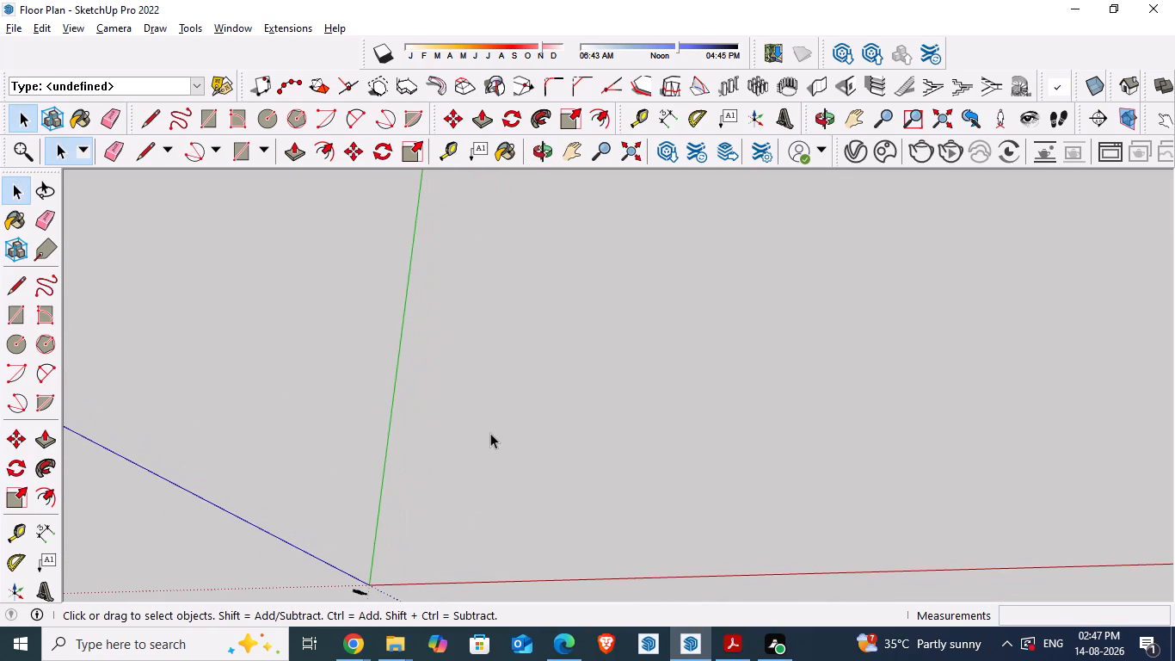
left_click_drag(491, 400, 488, 370)
key("l")
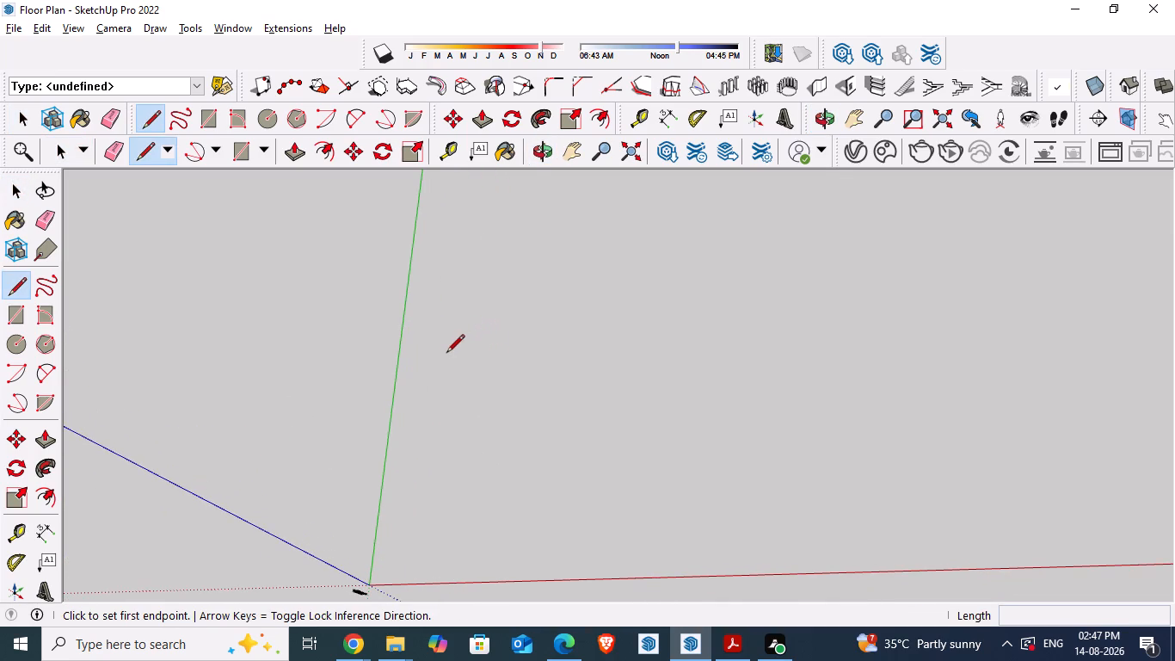
left_click(454, 349)
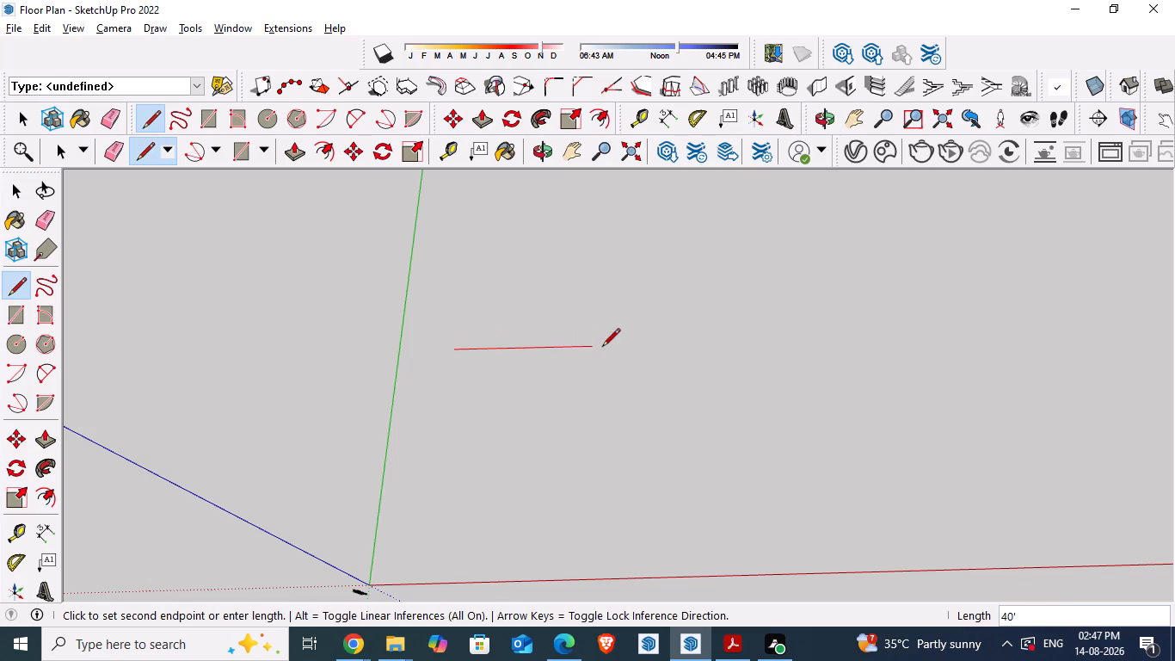
type("30")
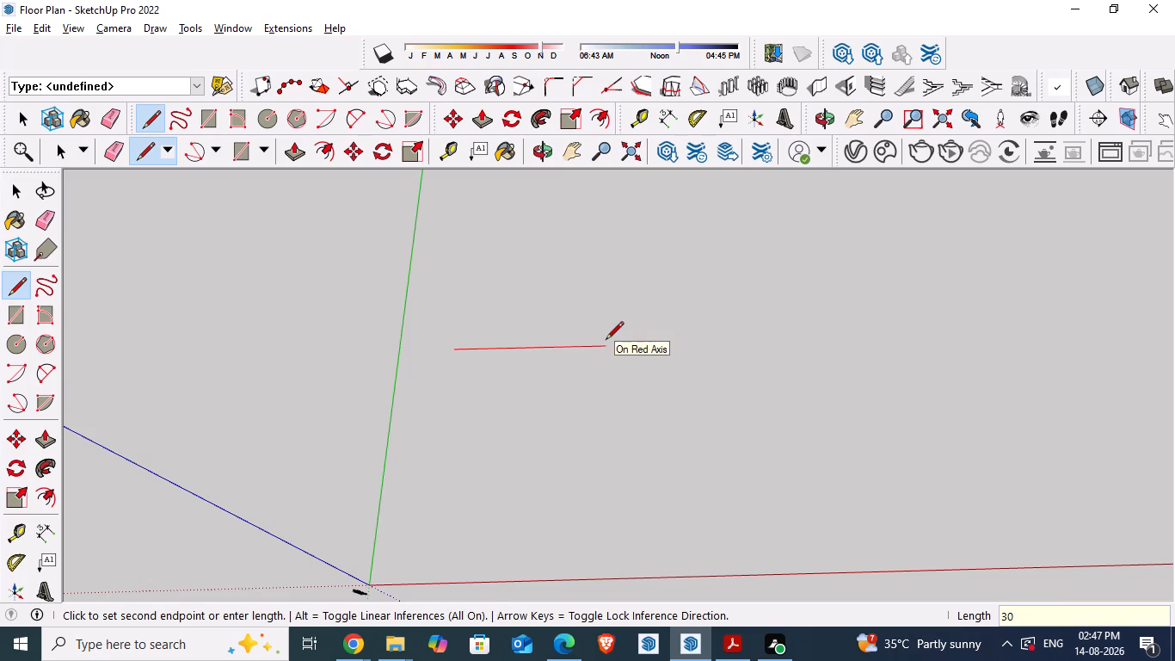
key("apostrophe")
key("Return")
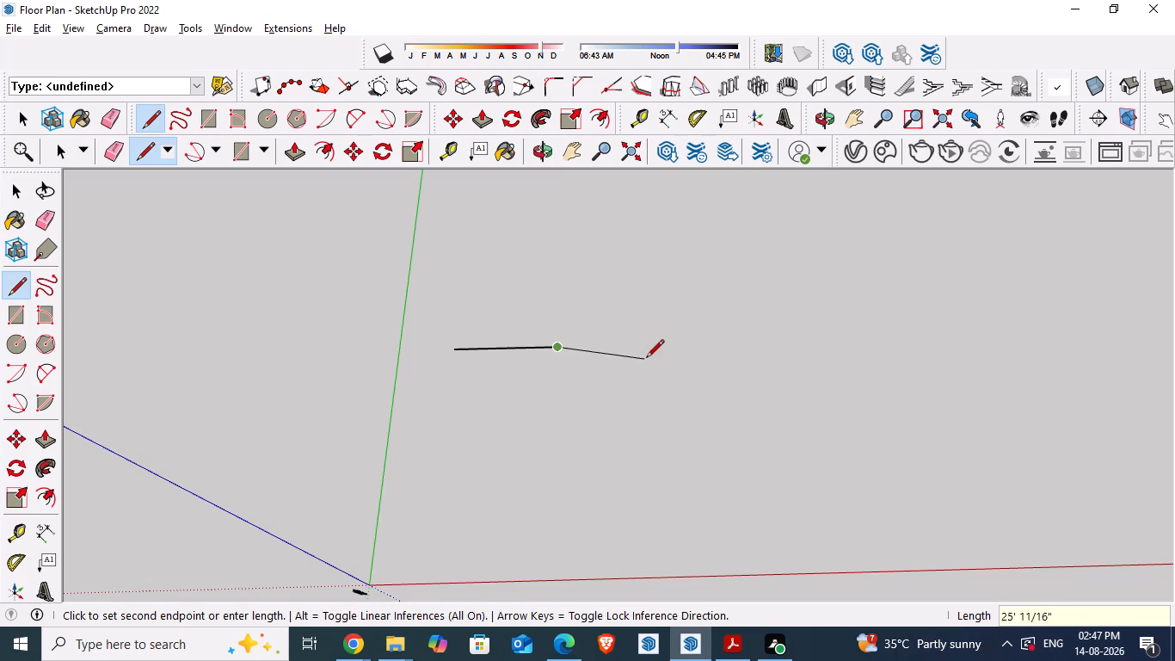
type("40'")
key("Return")
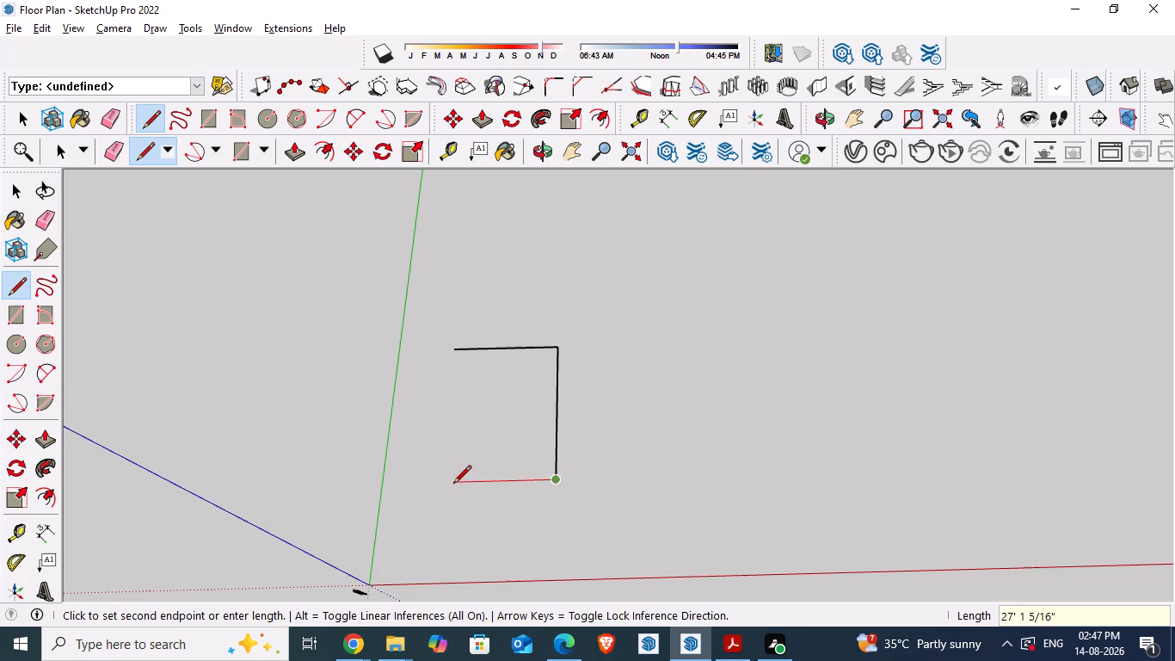
type("30'")
key("Return")
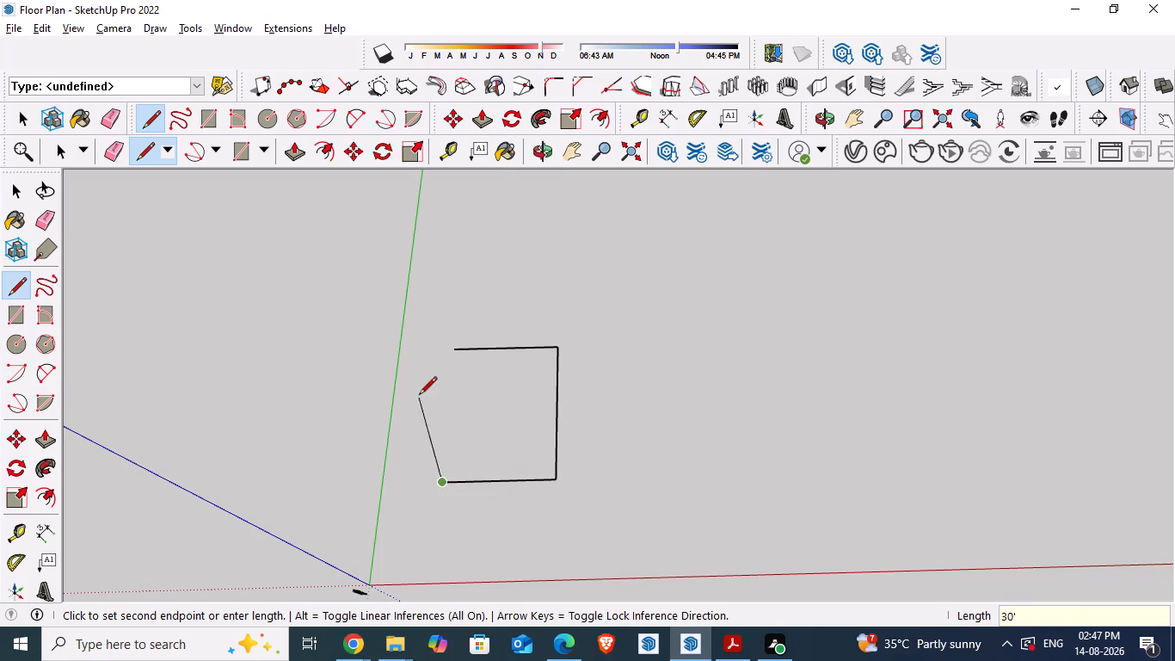
left_click(450, 346)
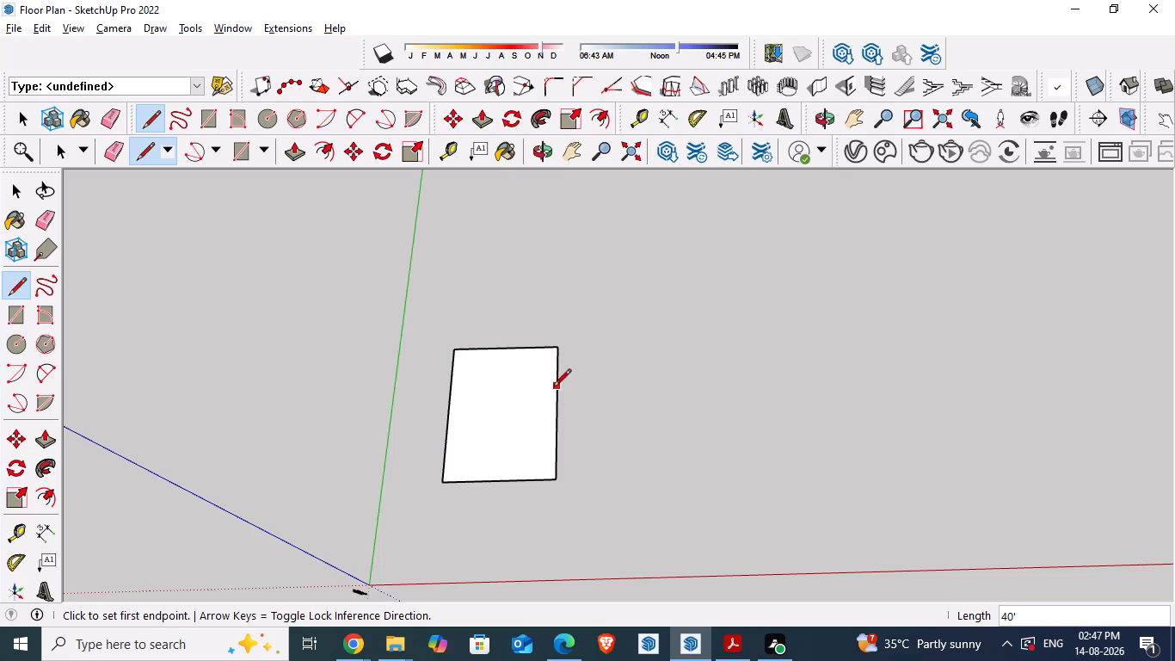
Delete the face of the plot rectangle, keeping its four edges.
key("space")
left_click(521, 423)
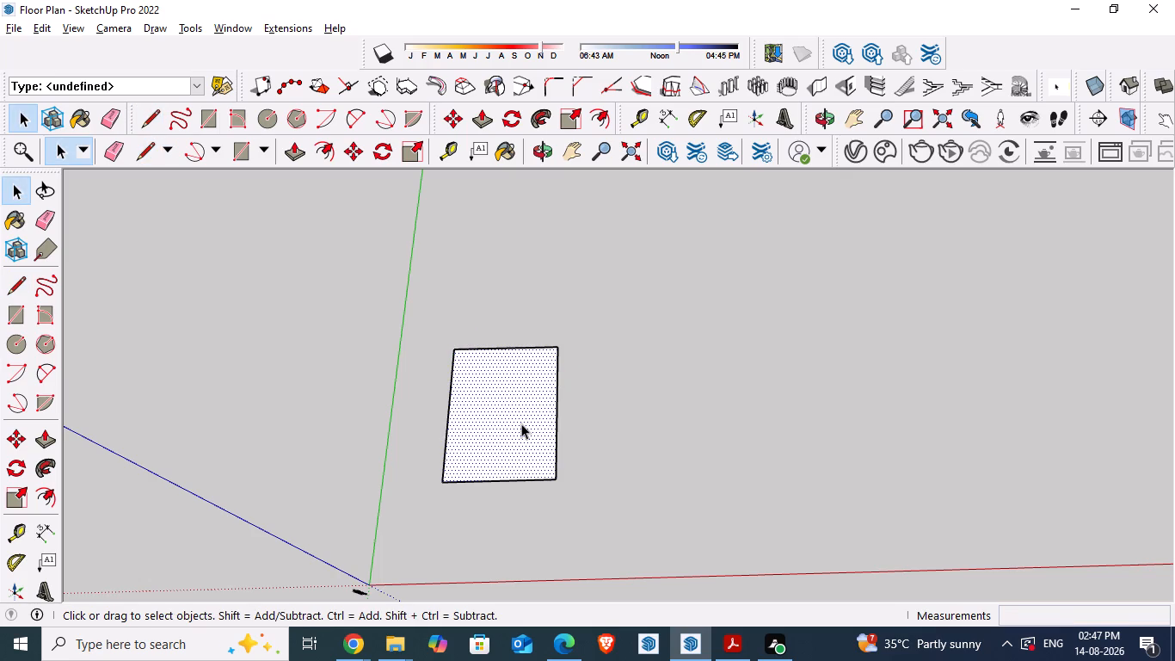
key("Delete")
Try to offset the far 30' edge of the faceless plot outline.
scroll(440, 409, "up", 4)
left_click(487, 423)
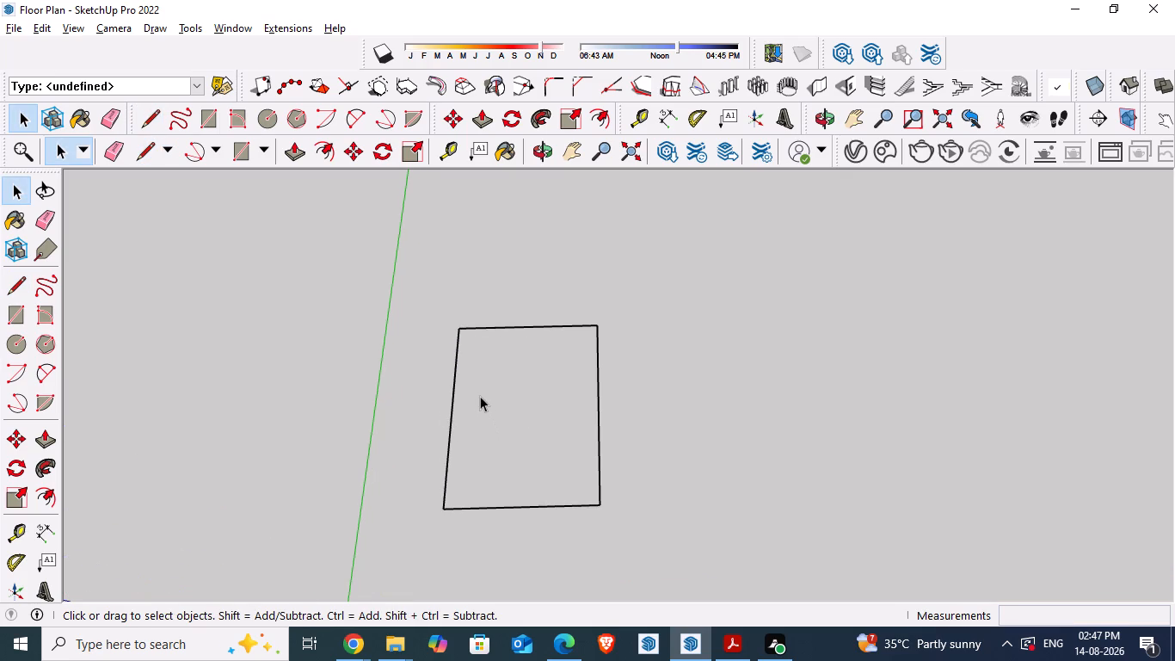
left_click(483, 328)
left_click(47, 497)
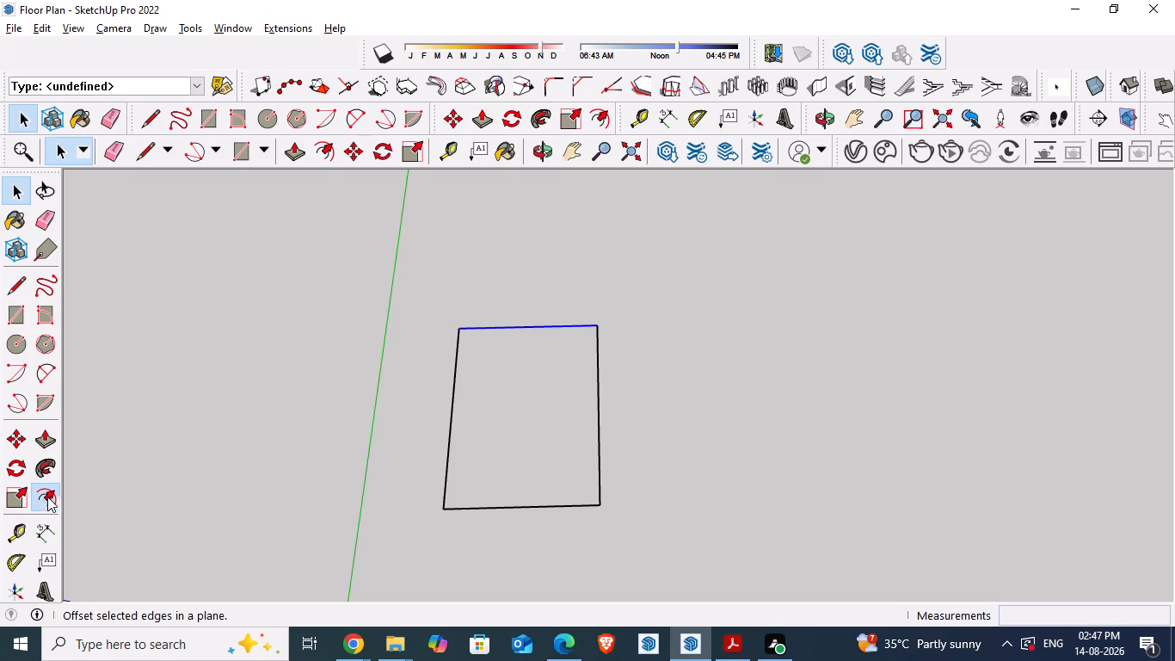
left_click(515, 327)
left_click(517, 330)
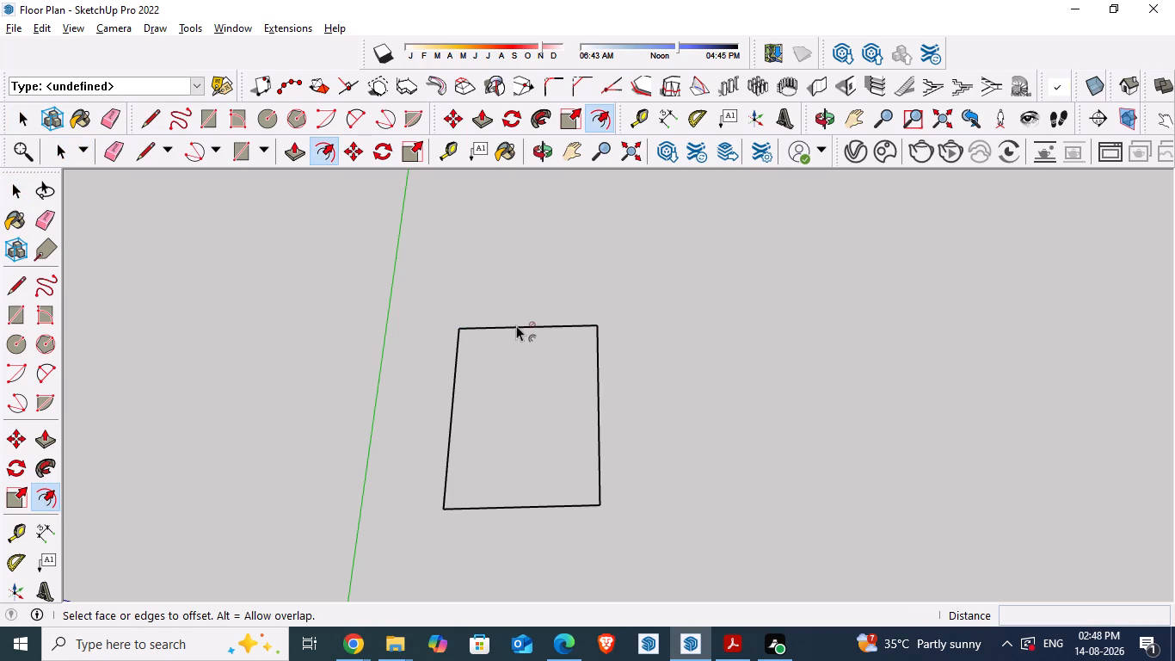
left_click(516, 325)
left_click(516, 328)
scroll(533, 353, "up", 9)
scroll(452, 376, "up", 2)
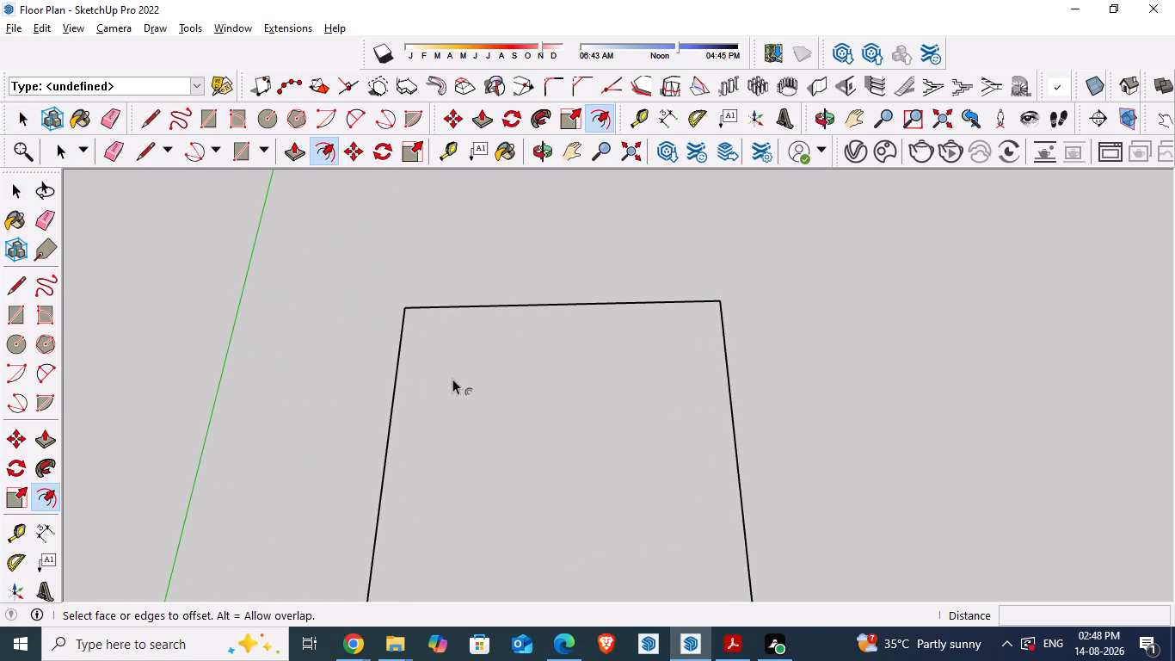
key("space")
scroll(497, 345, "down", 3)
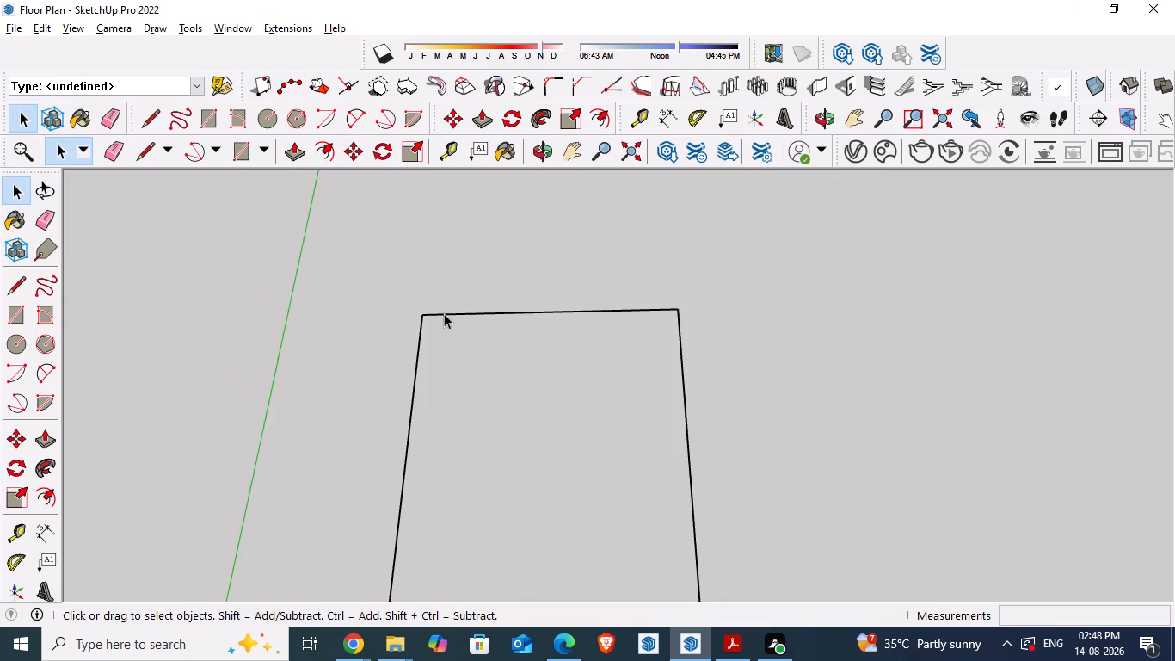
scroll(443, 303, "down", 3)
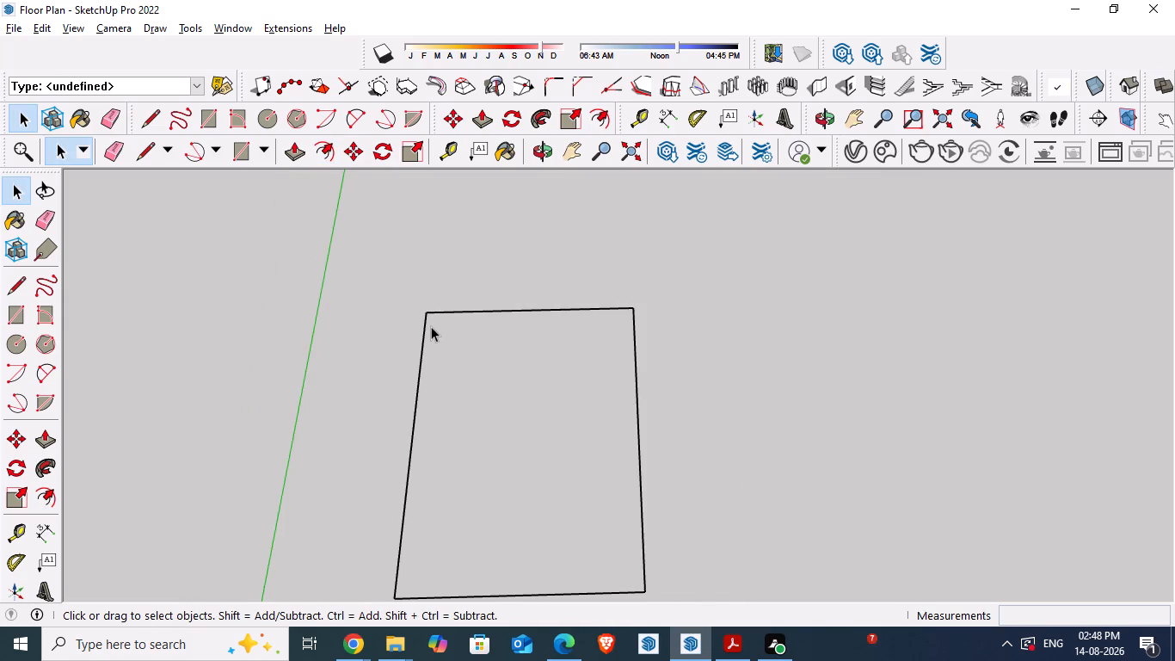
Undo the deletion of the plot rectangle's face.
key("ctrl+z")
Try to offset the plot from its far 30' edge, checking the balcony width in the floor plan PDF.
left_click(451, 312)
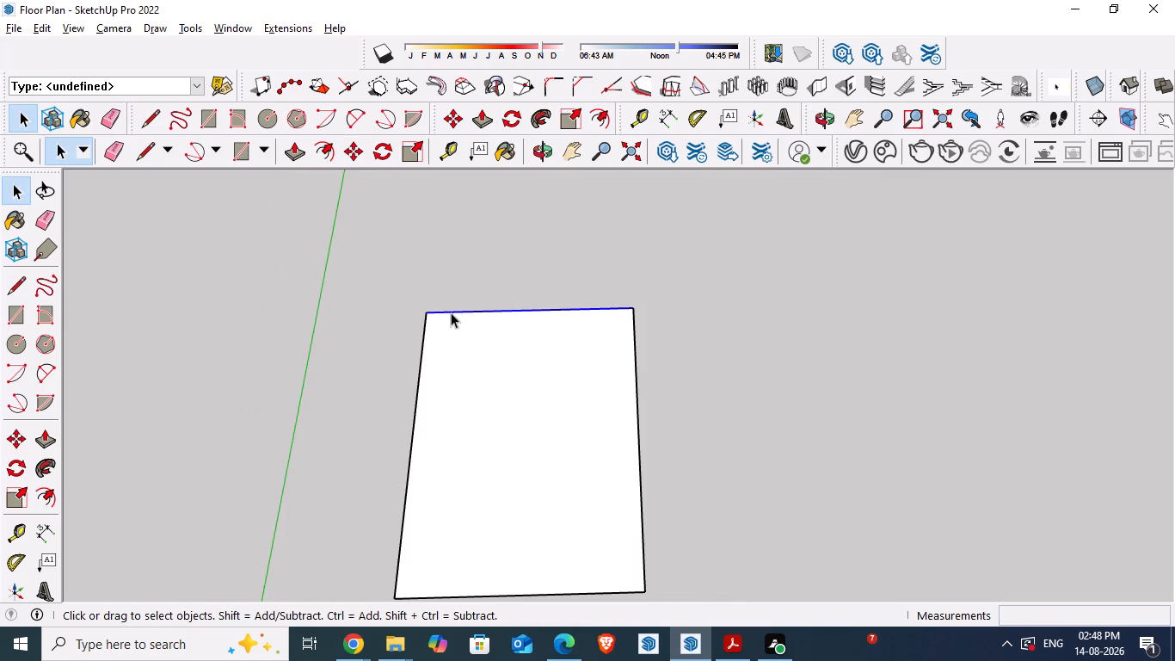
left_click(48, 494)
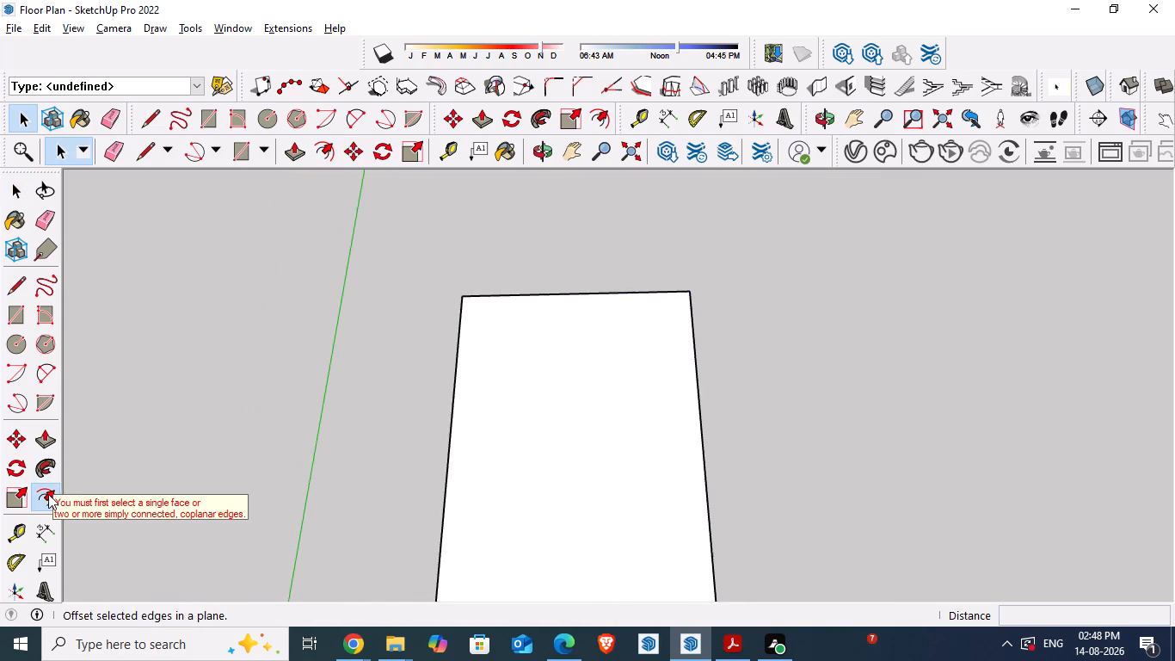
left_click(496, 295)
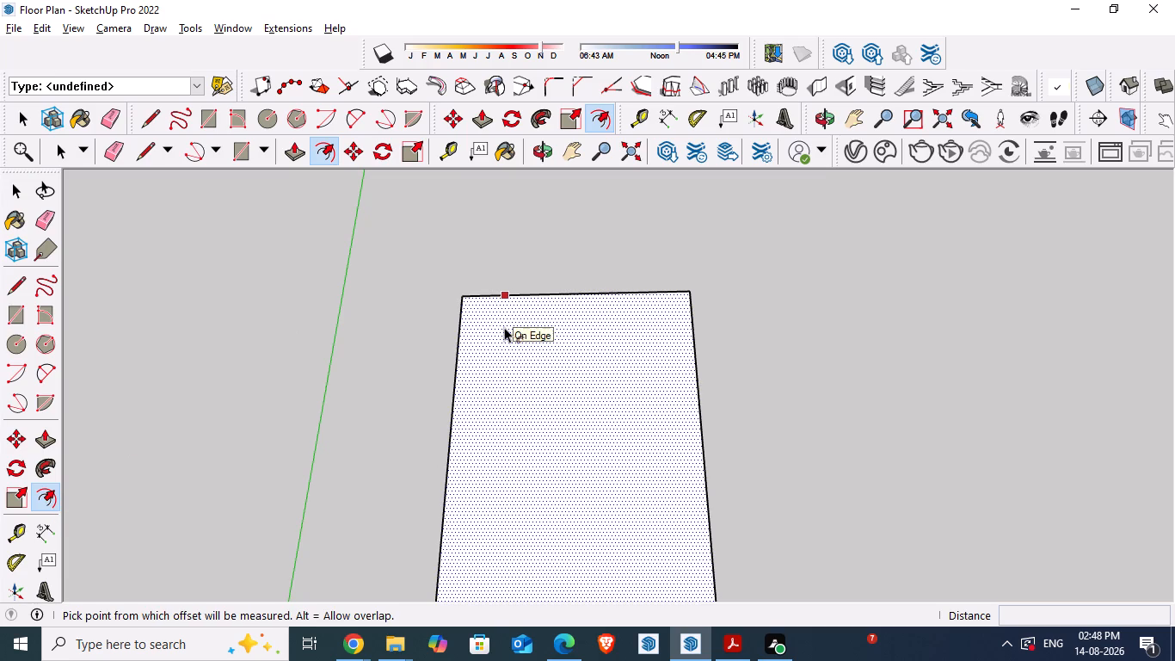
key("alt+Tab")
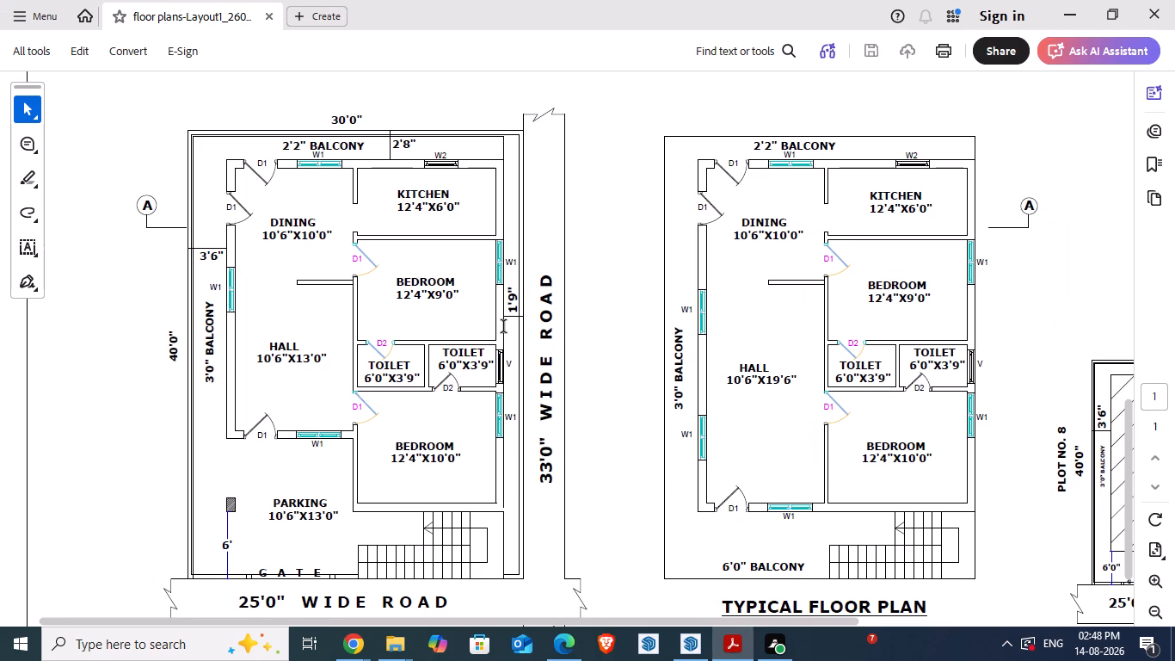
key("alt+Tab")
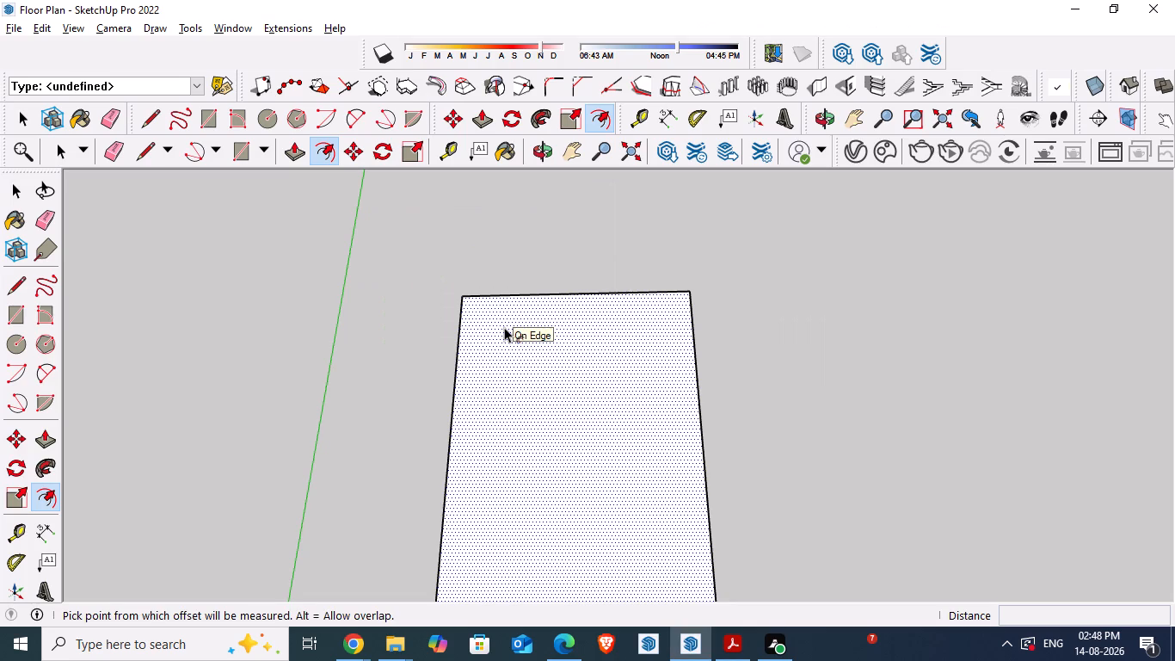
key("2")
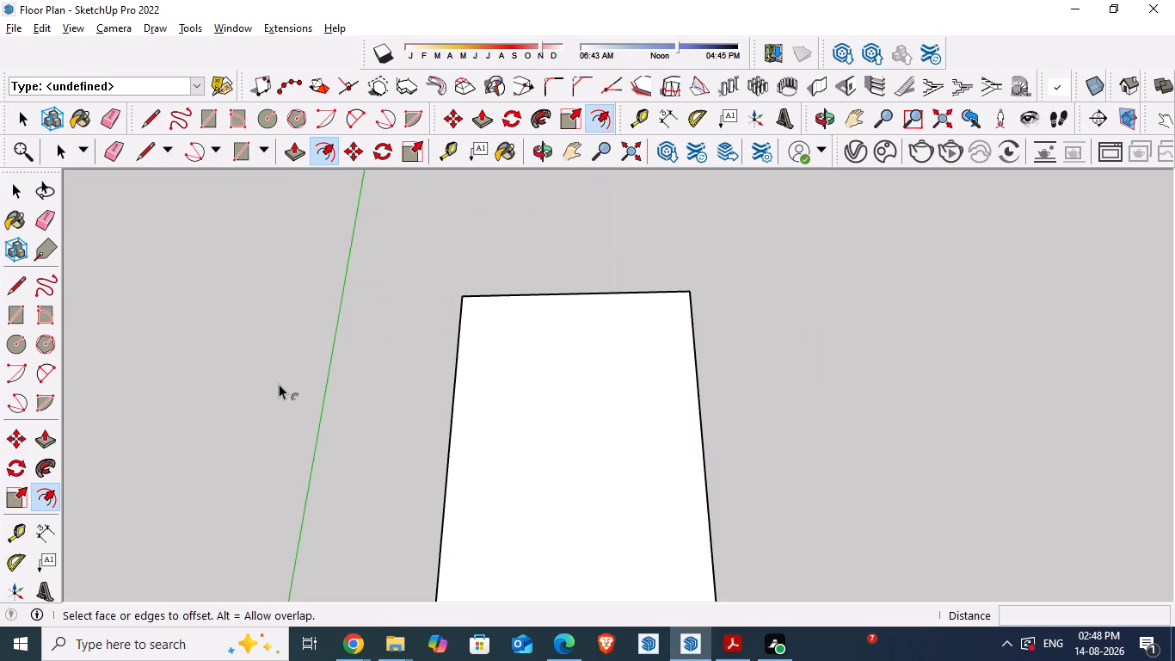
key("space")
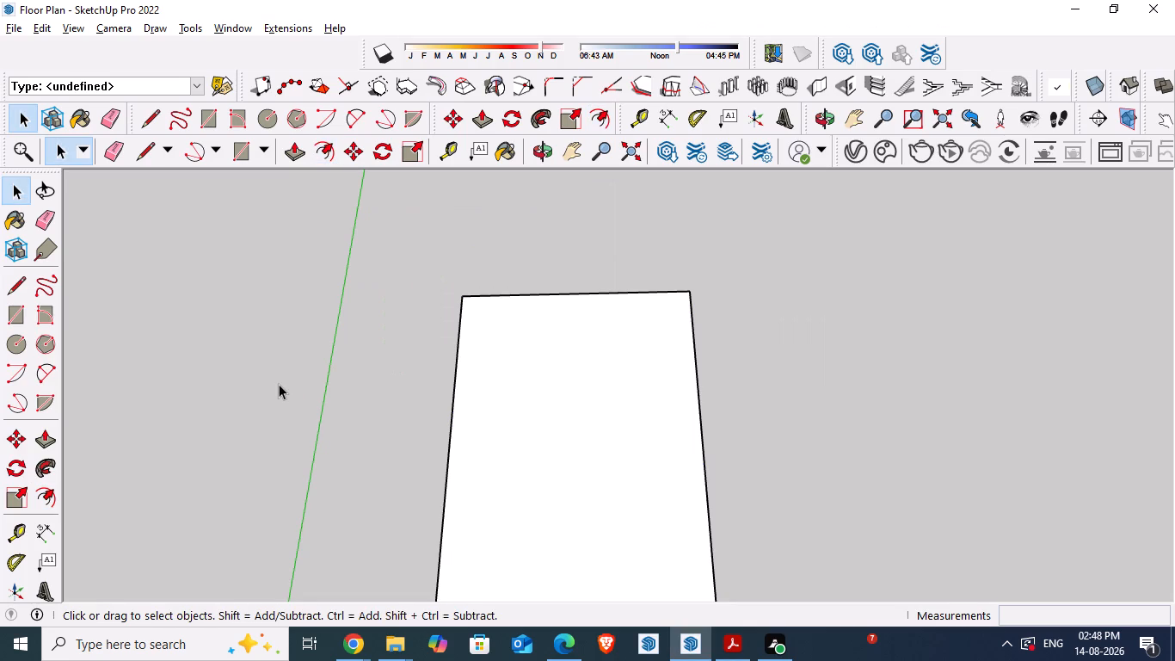
Place a Tape Measure guide 2'2" inside the plot, parallel to its far 30' edge.
key("t")
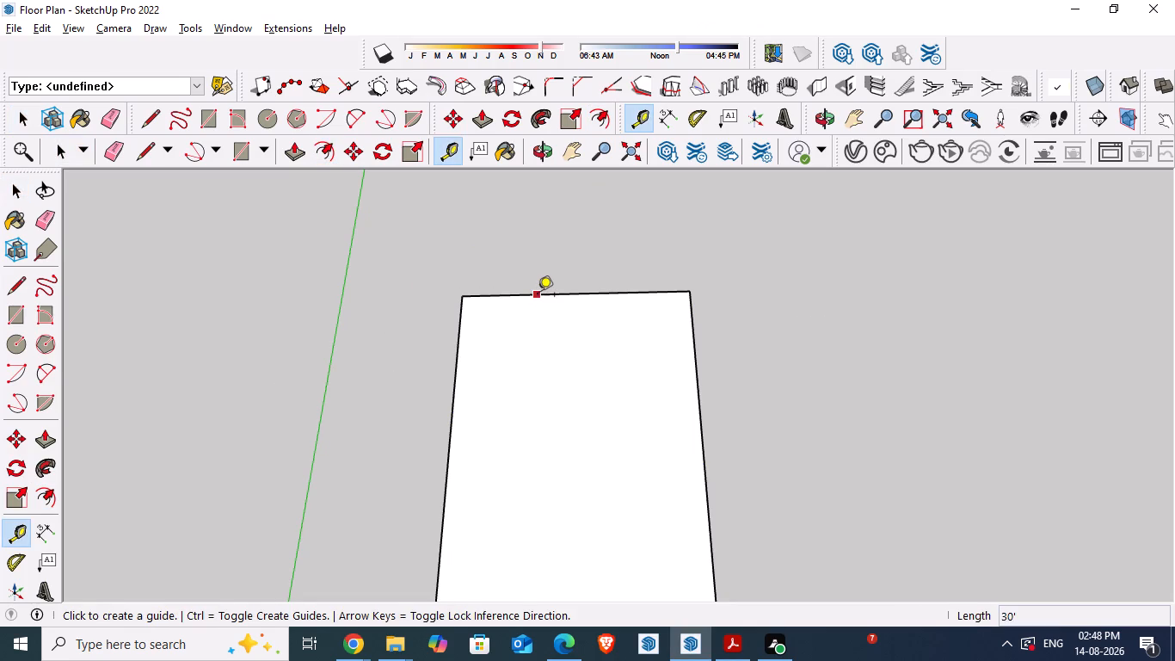
left_click(538, 296)
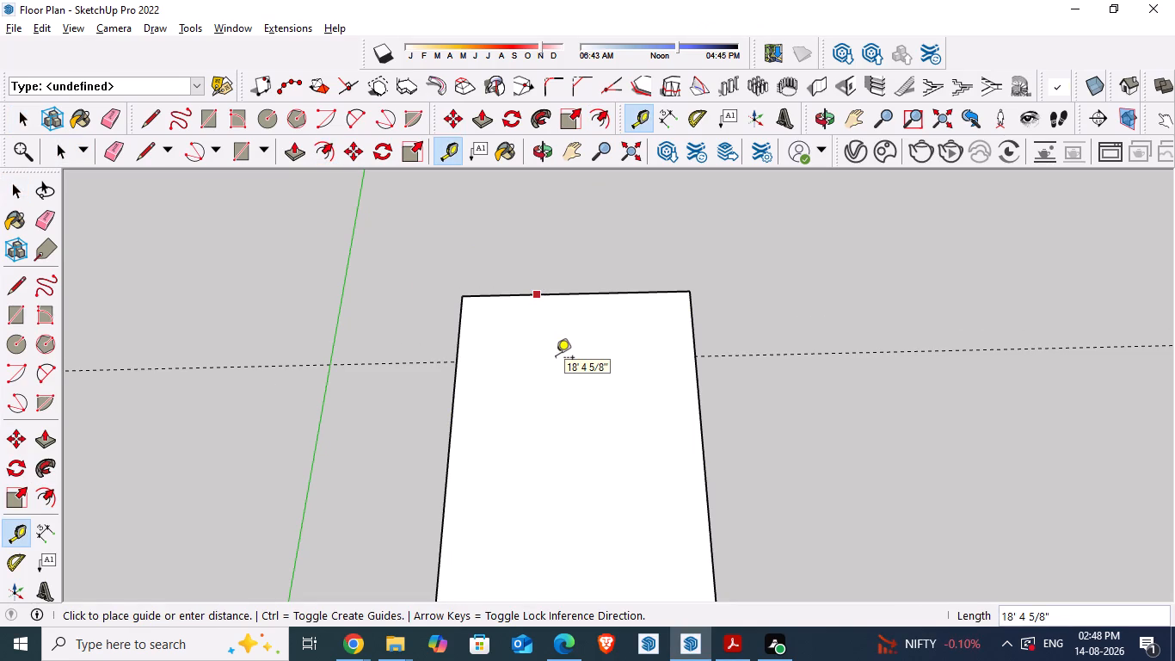
type("2'")
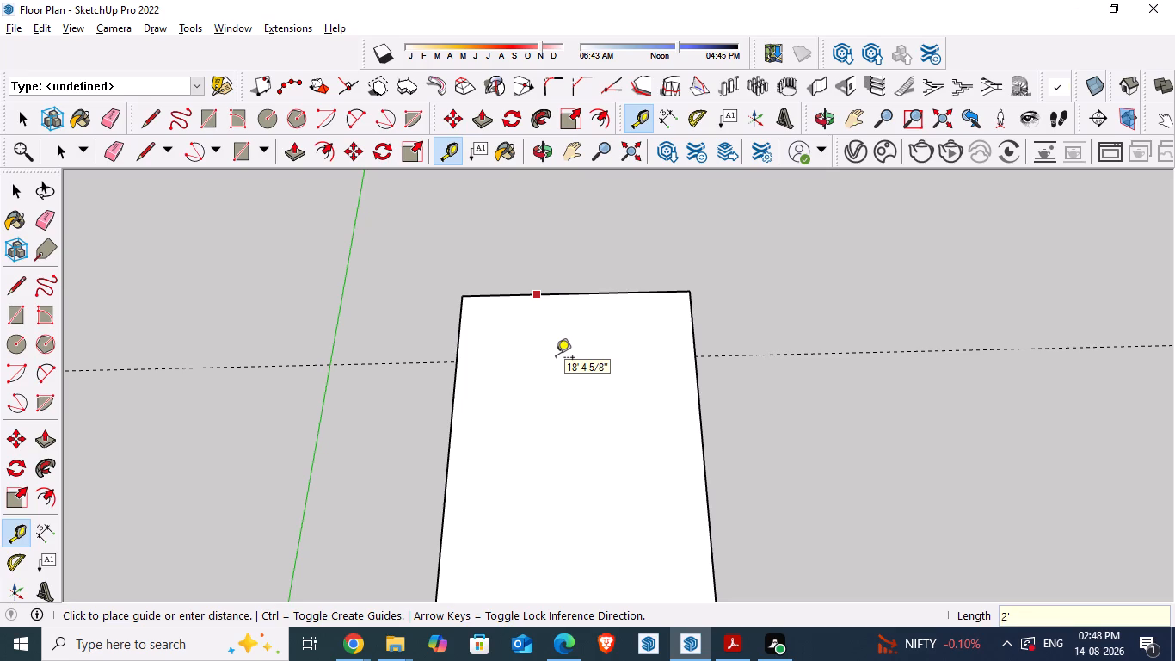
type("2\"")
key("Return")
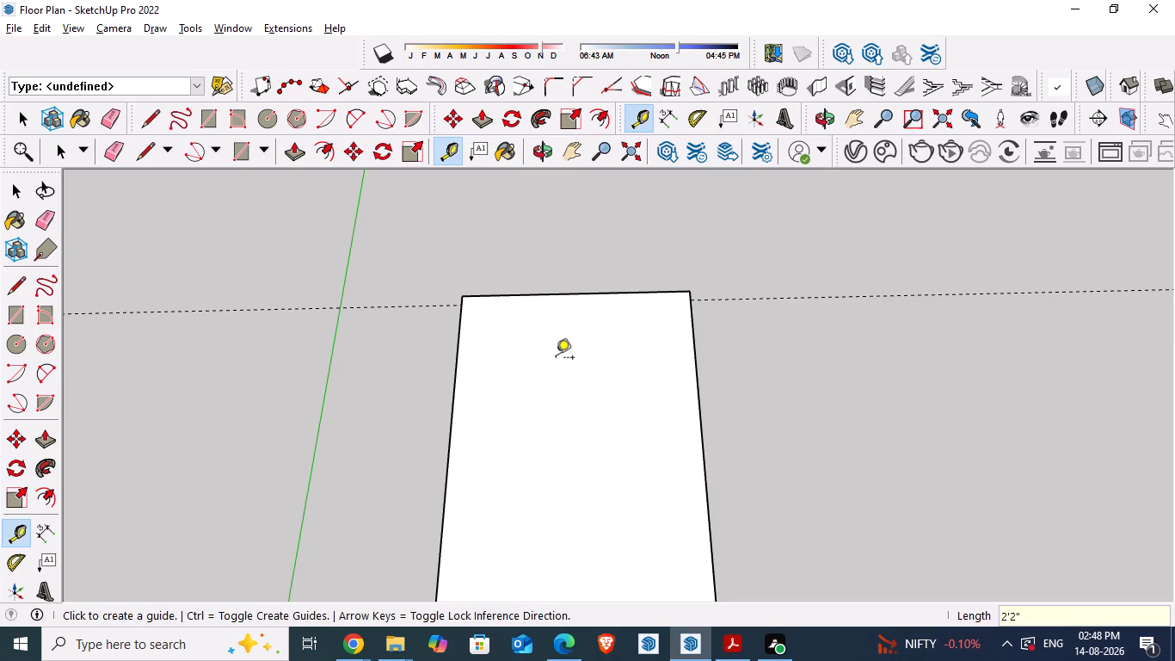
Check the side balcony width in the PDF and place a guide 3' inside the plot's 40' edge nearest the green axis.
scroll(539, 342, "up", 4)
scroll(589, 284, "up", 1)
key("alt+Tab")
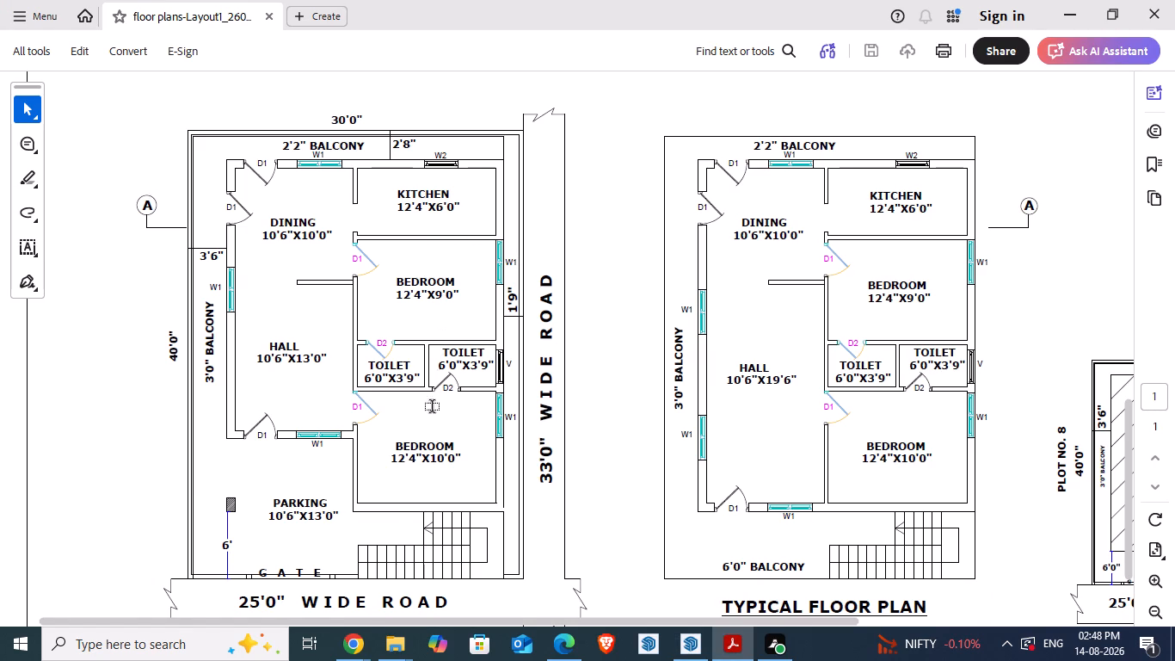
key("alt+Tab")
left_click(387, 403)
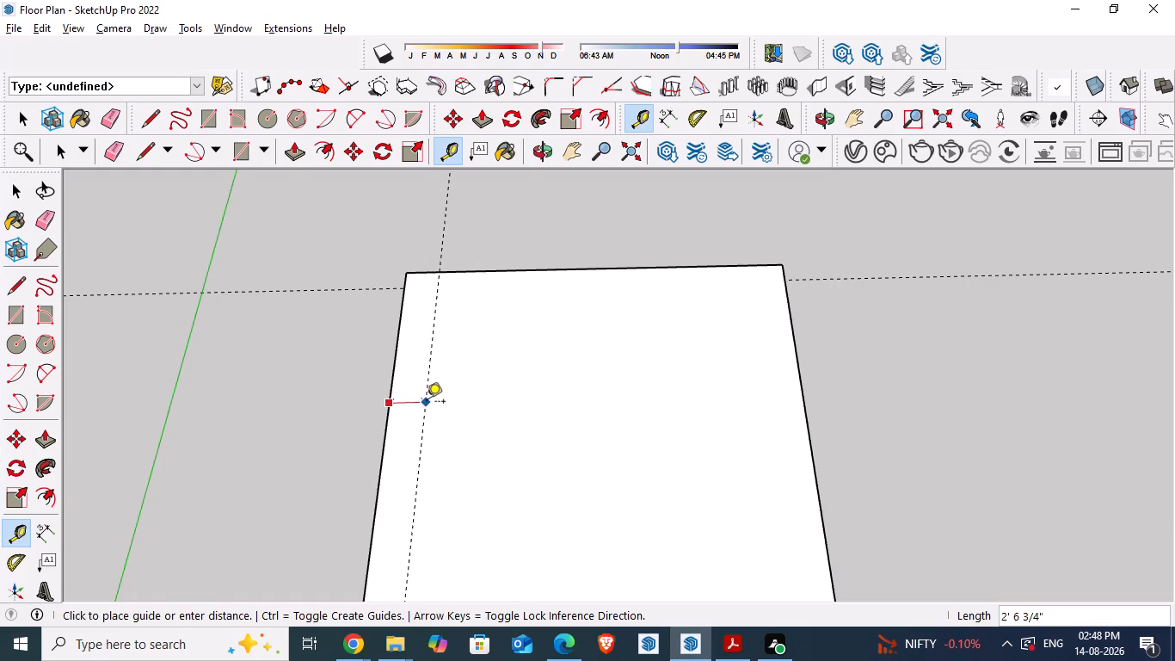
type("3'")
key("Return")
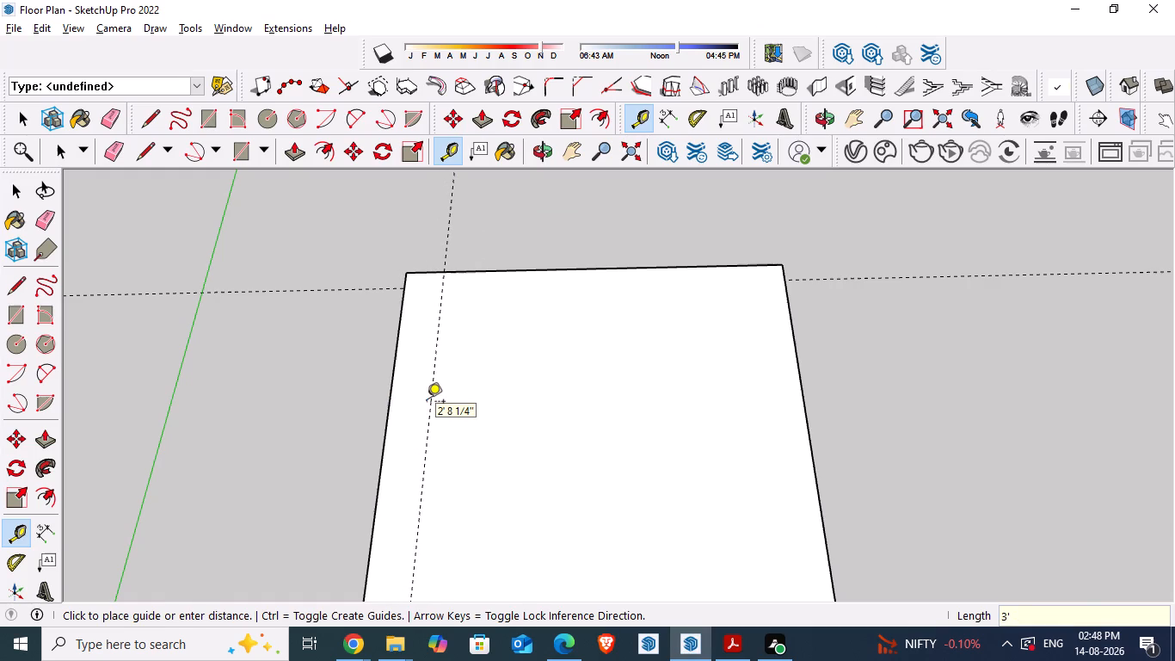
Recheck the PDF and erase the 2'2" guide running parallel to the plot's far 30' edge.
key("alt+Tab")
key("alt+Tab")
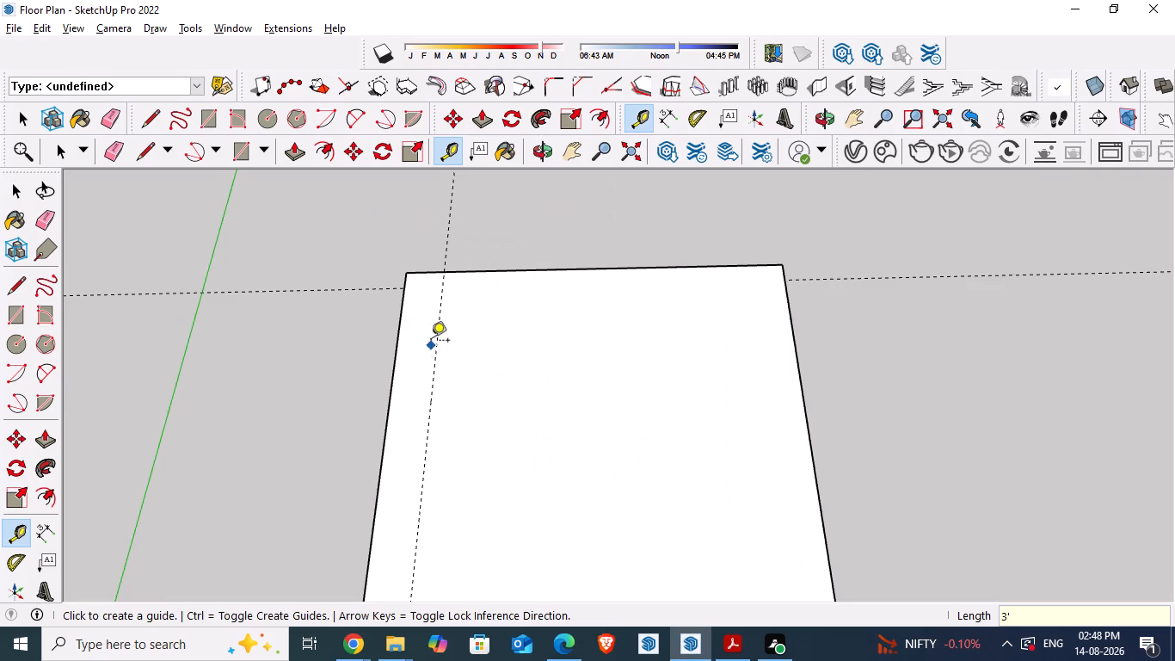
key("space")
left_click(373, 291)
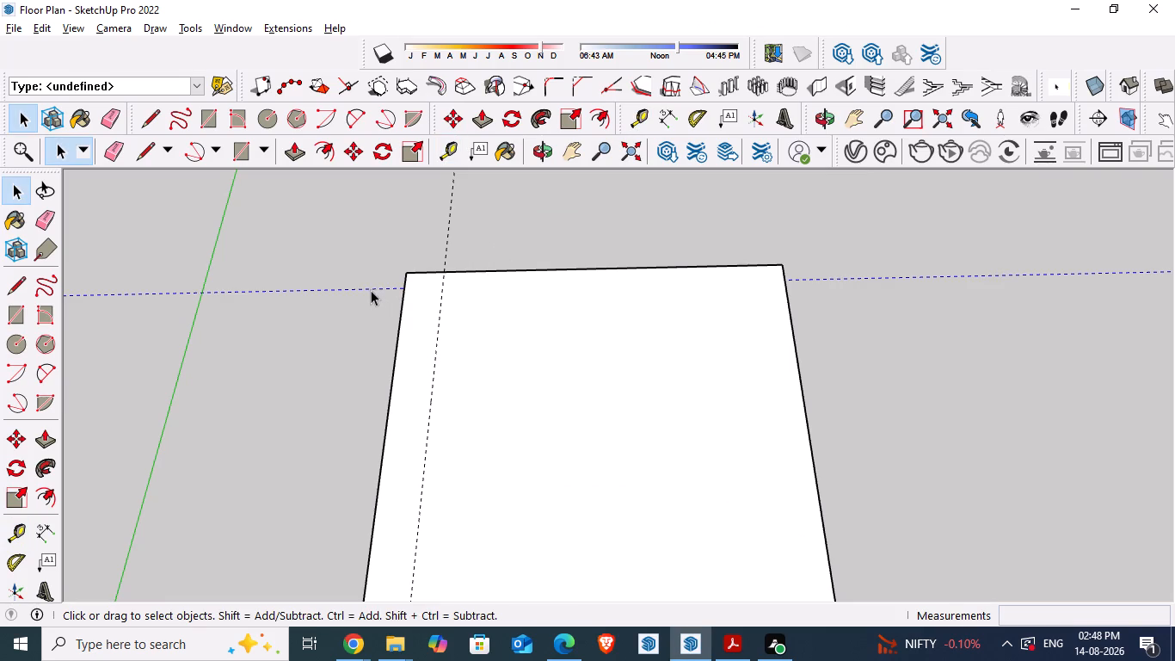
key("e")
left_click_drag(335, 255, 341, 296)
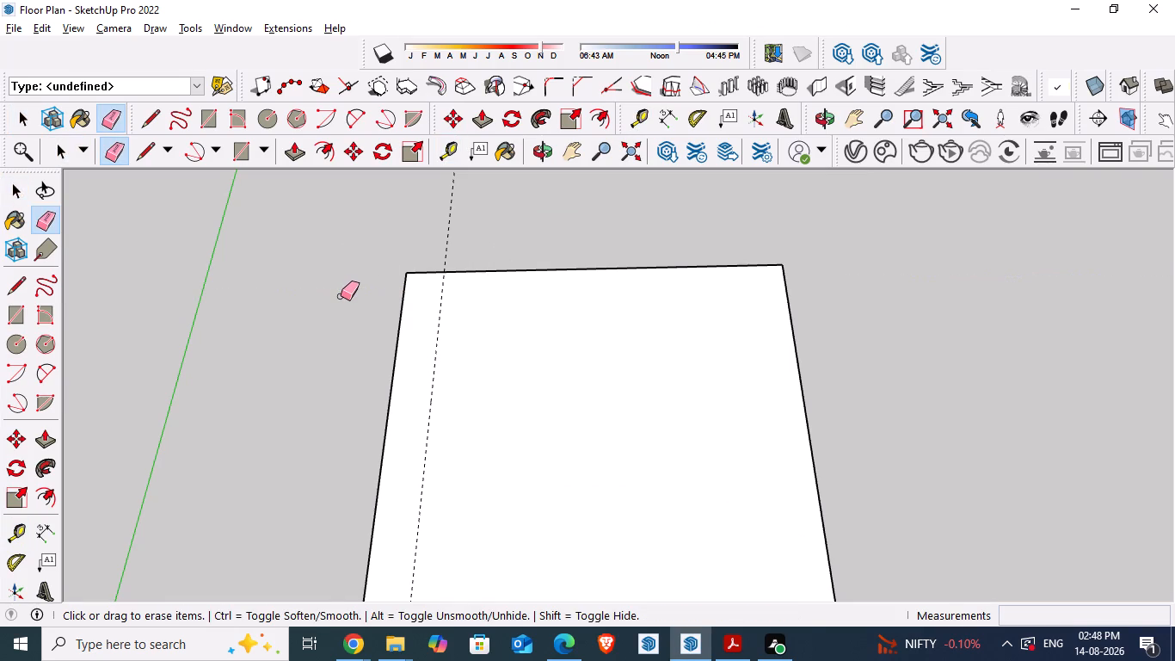
key("space")
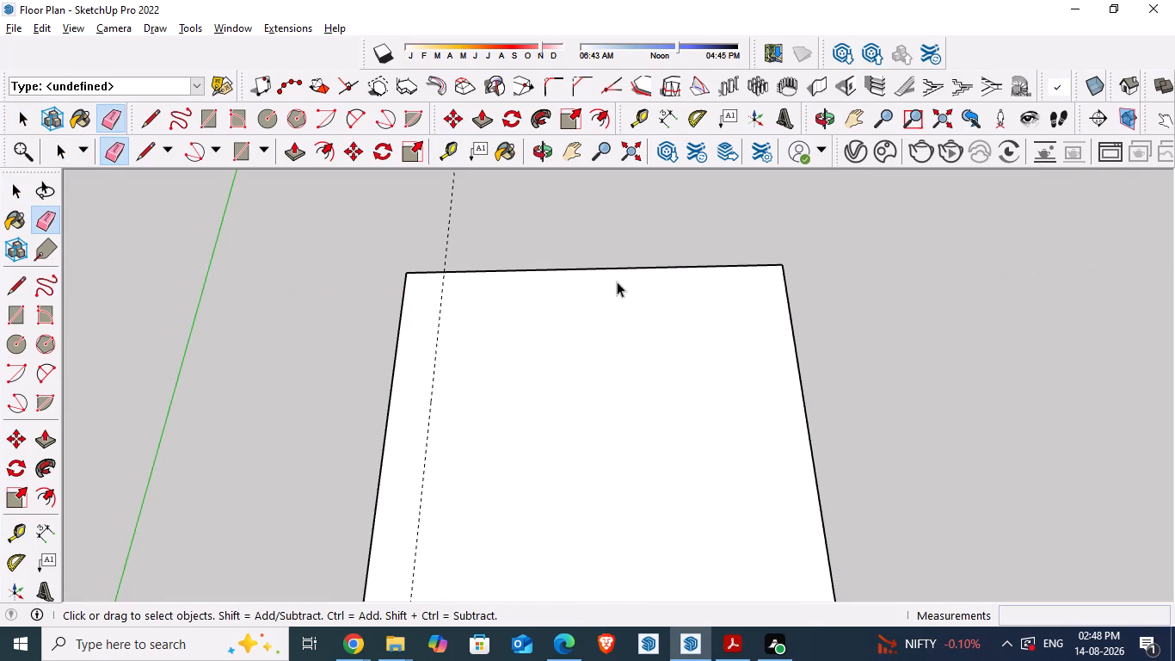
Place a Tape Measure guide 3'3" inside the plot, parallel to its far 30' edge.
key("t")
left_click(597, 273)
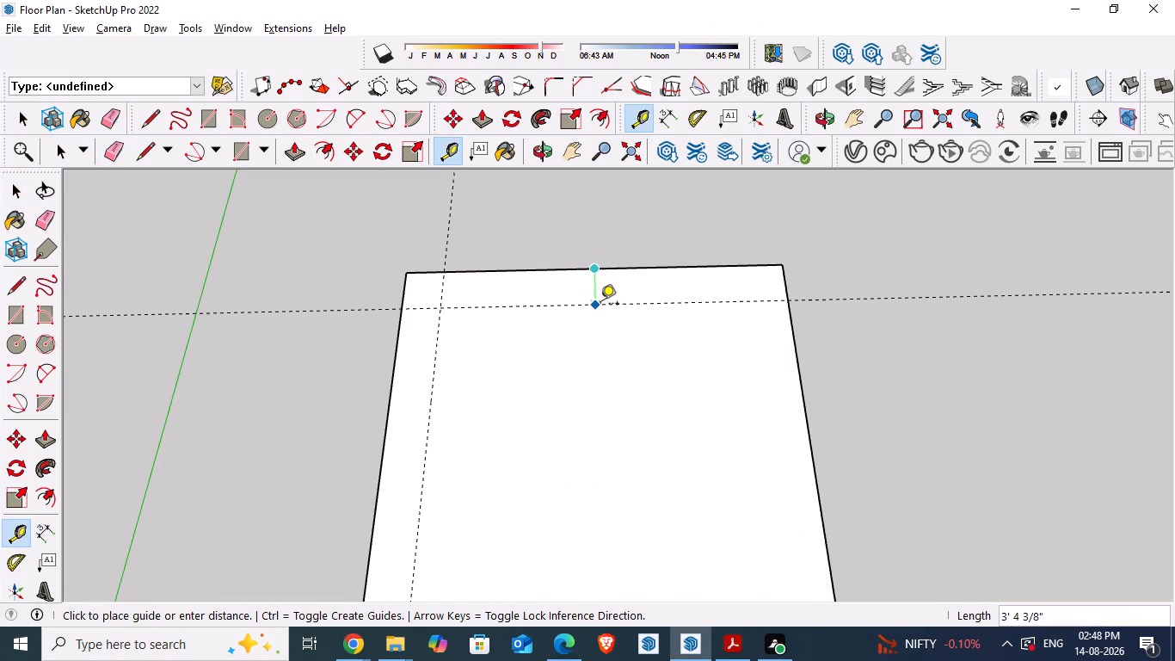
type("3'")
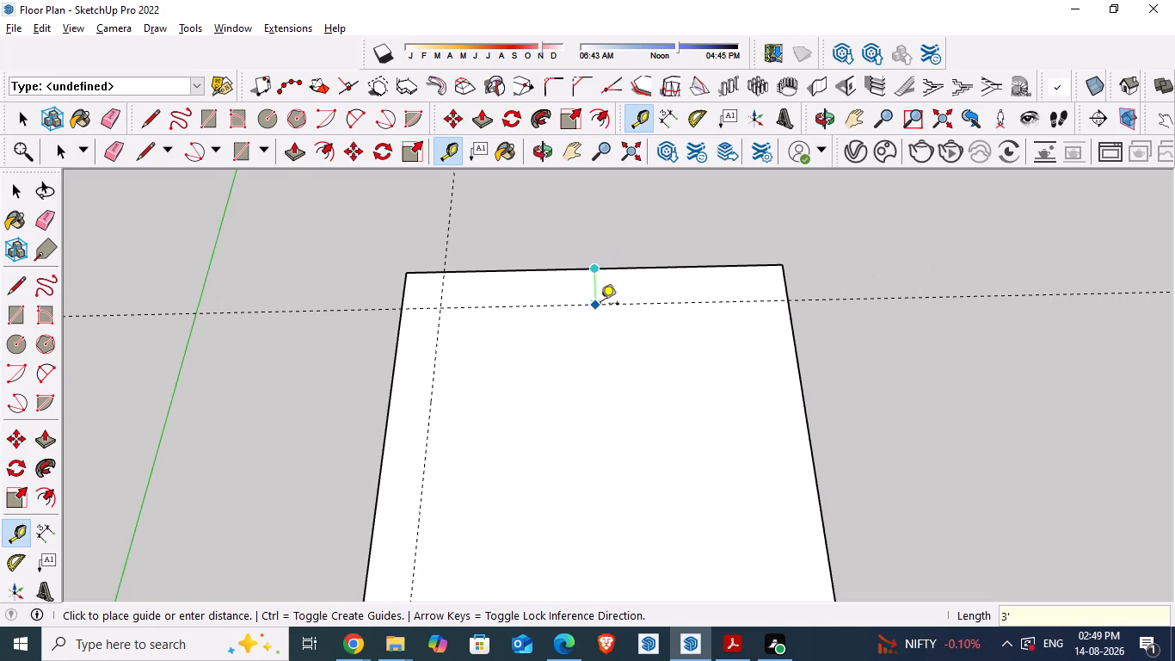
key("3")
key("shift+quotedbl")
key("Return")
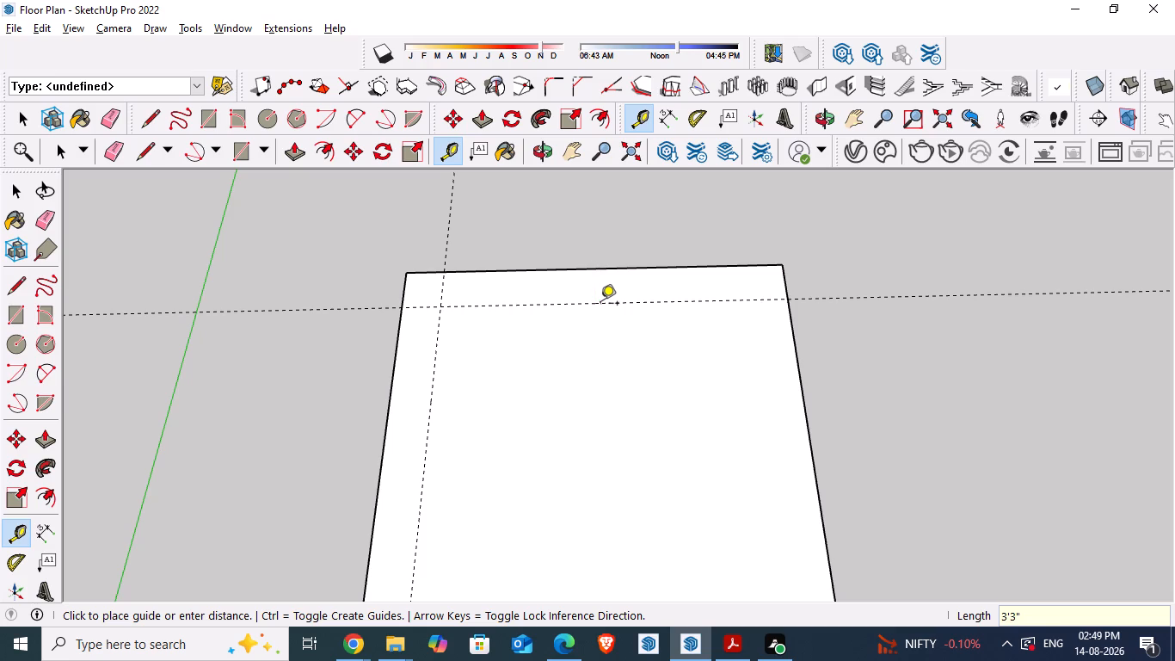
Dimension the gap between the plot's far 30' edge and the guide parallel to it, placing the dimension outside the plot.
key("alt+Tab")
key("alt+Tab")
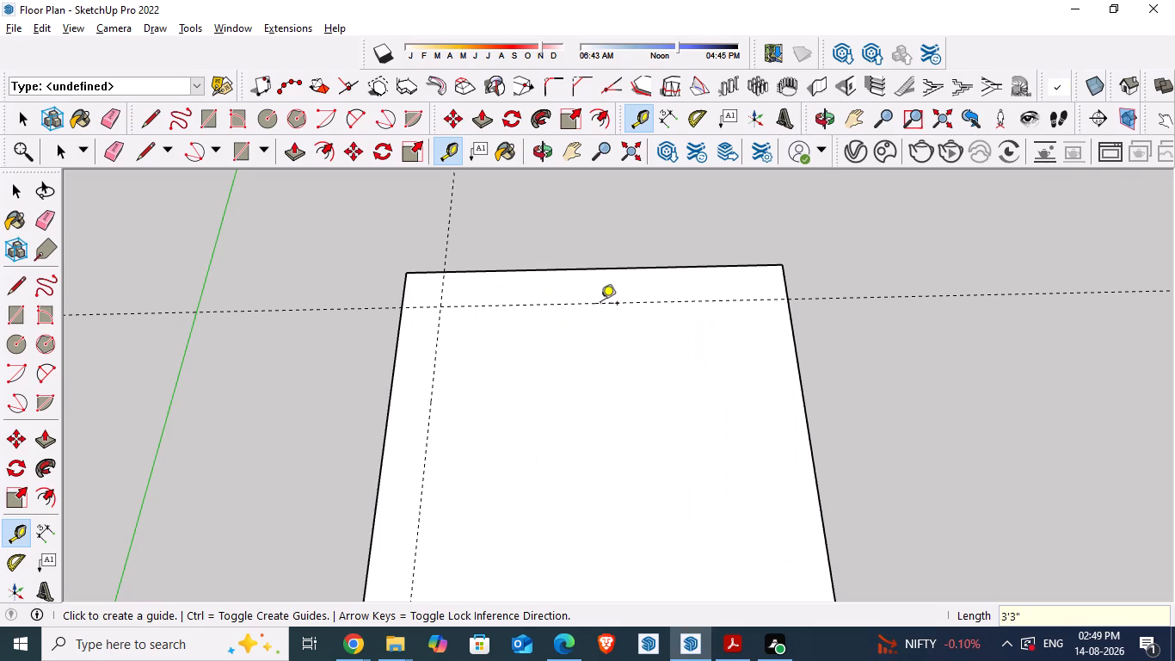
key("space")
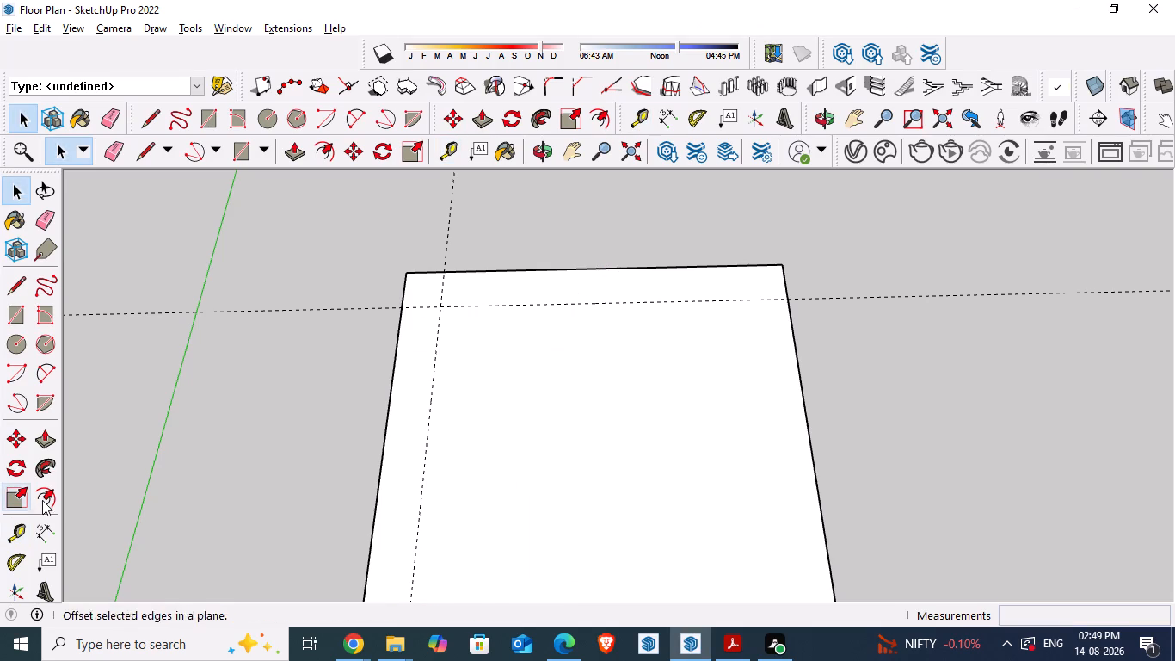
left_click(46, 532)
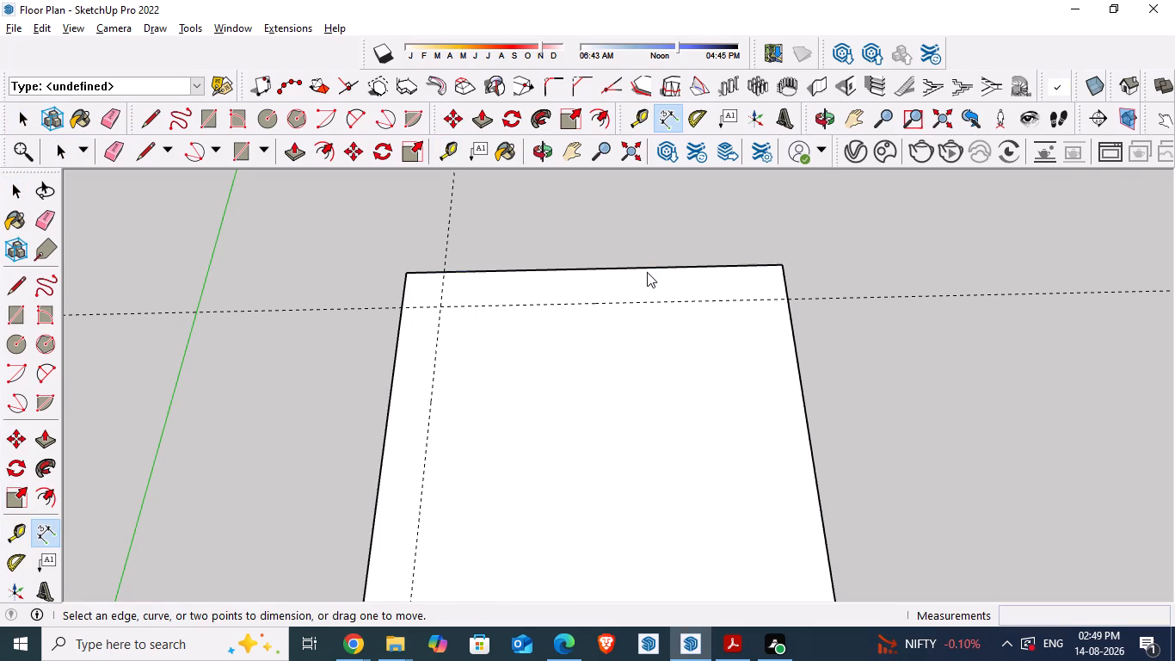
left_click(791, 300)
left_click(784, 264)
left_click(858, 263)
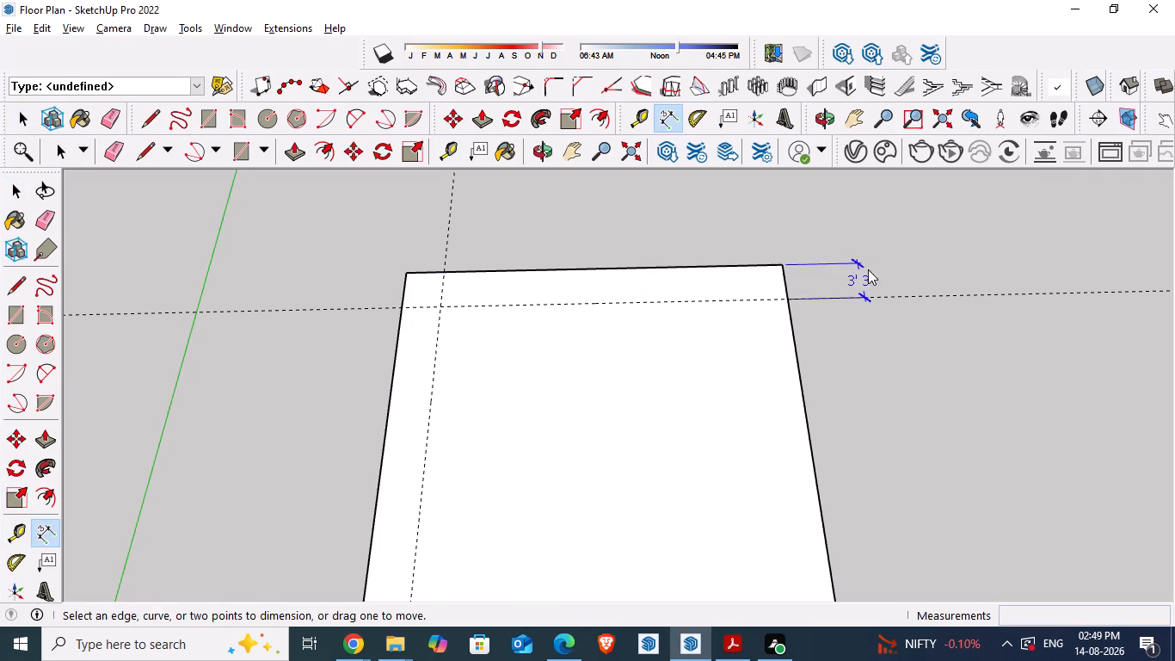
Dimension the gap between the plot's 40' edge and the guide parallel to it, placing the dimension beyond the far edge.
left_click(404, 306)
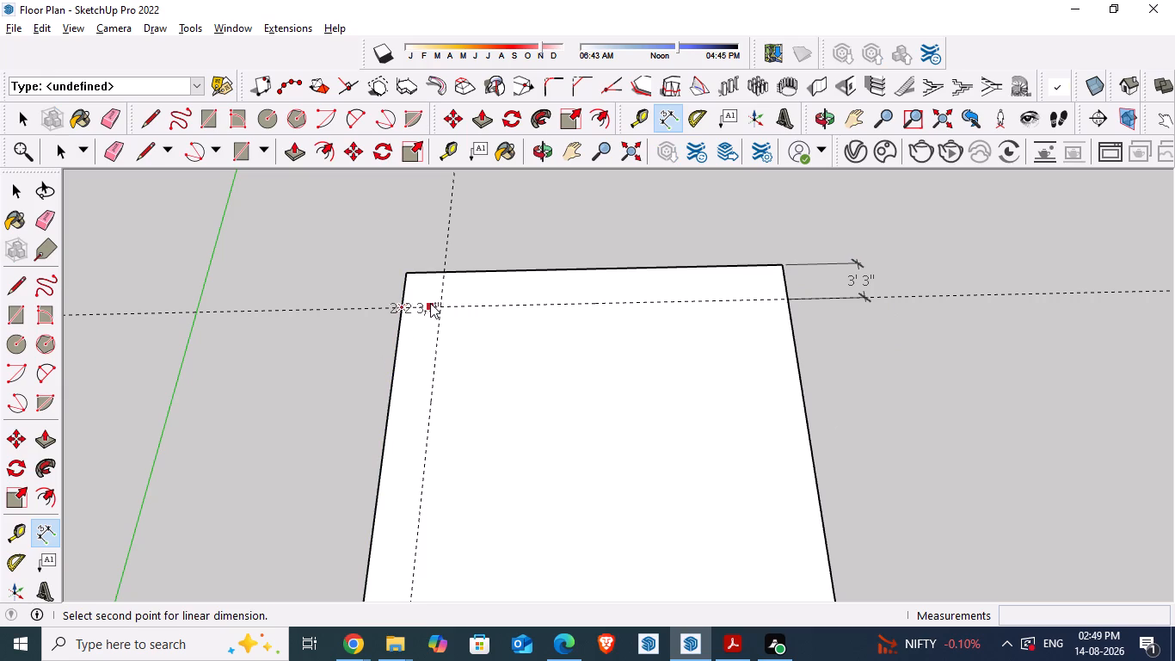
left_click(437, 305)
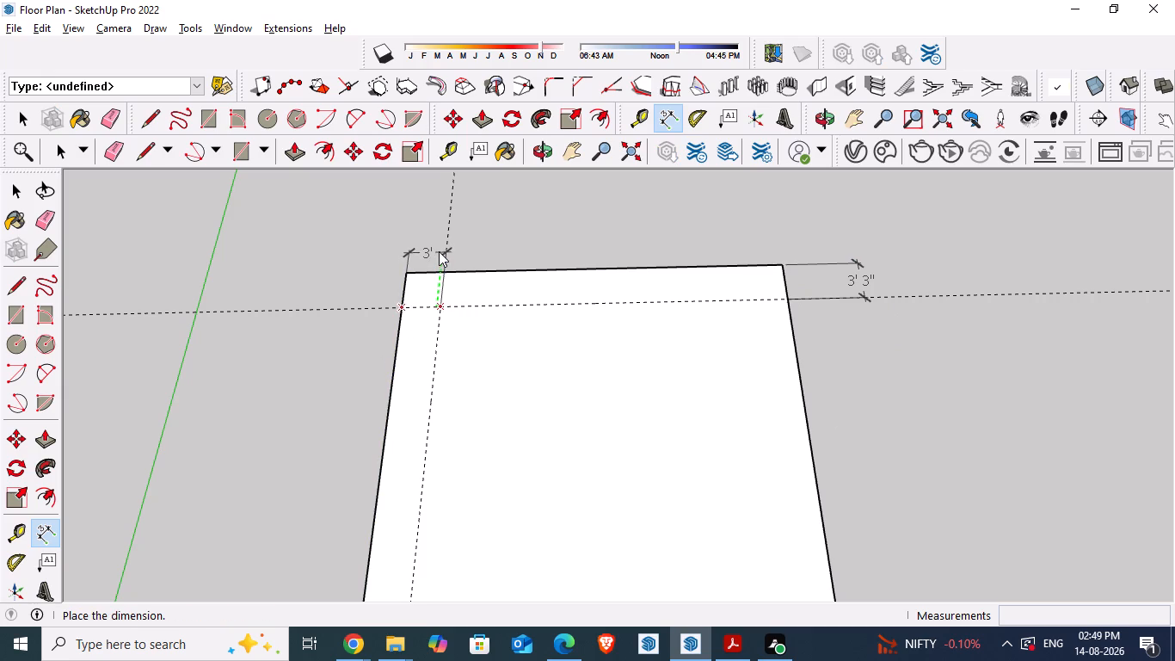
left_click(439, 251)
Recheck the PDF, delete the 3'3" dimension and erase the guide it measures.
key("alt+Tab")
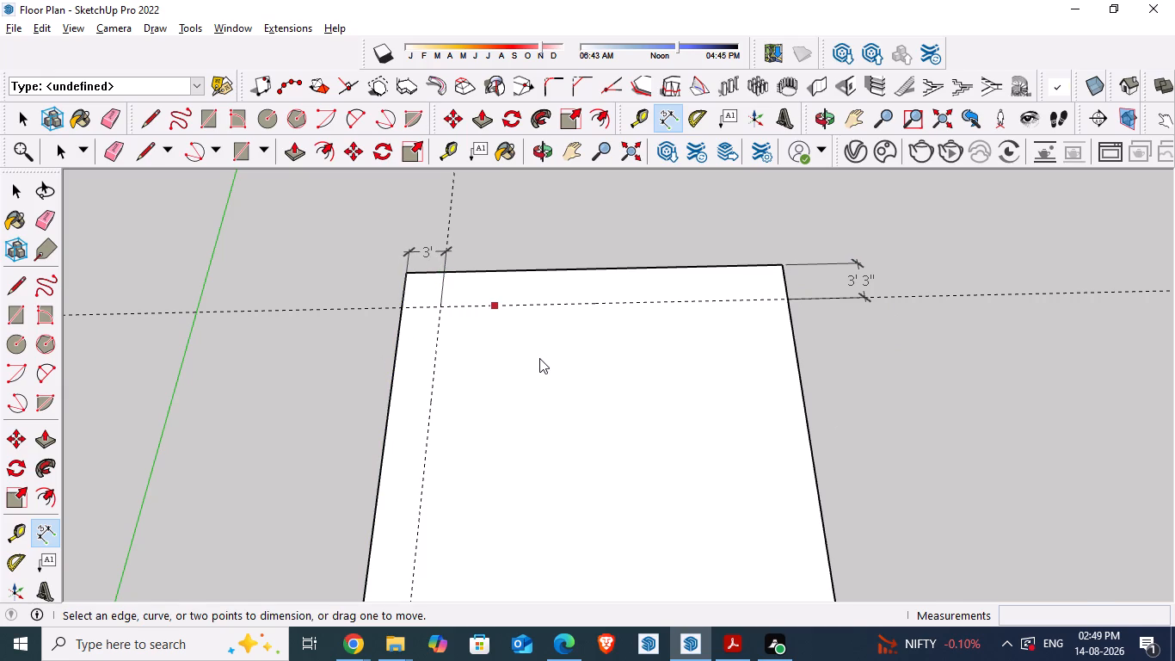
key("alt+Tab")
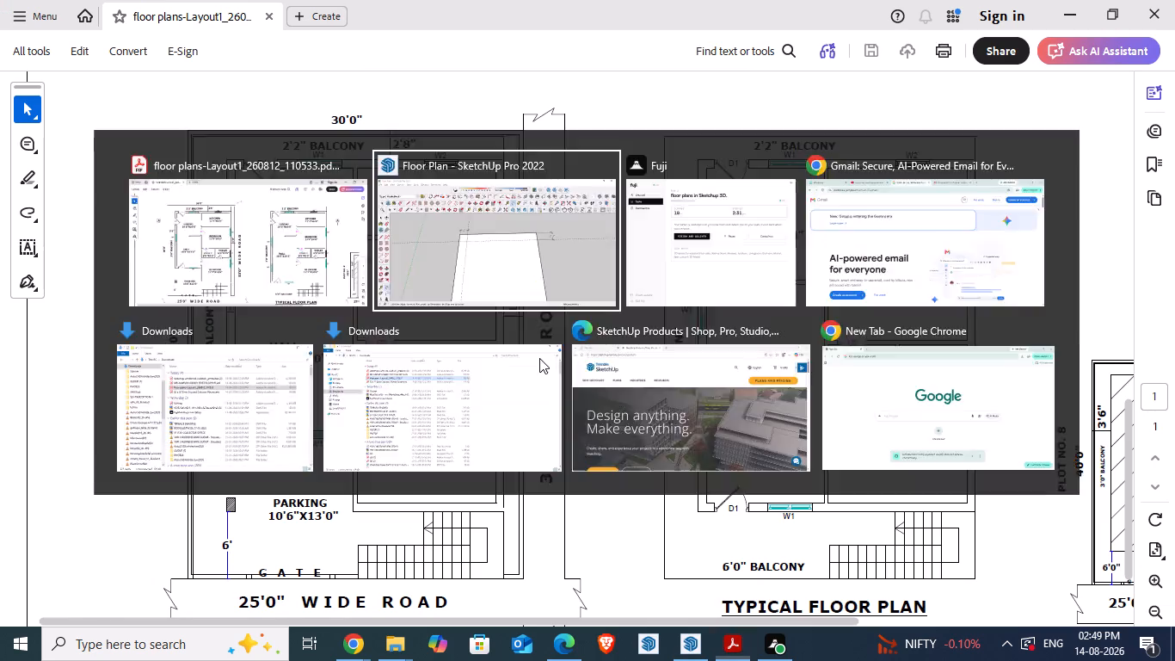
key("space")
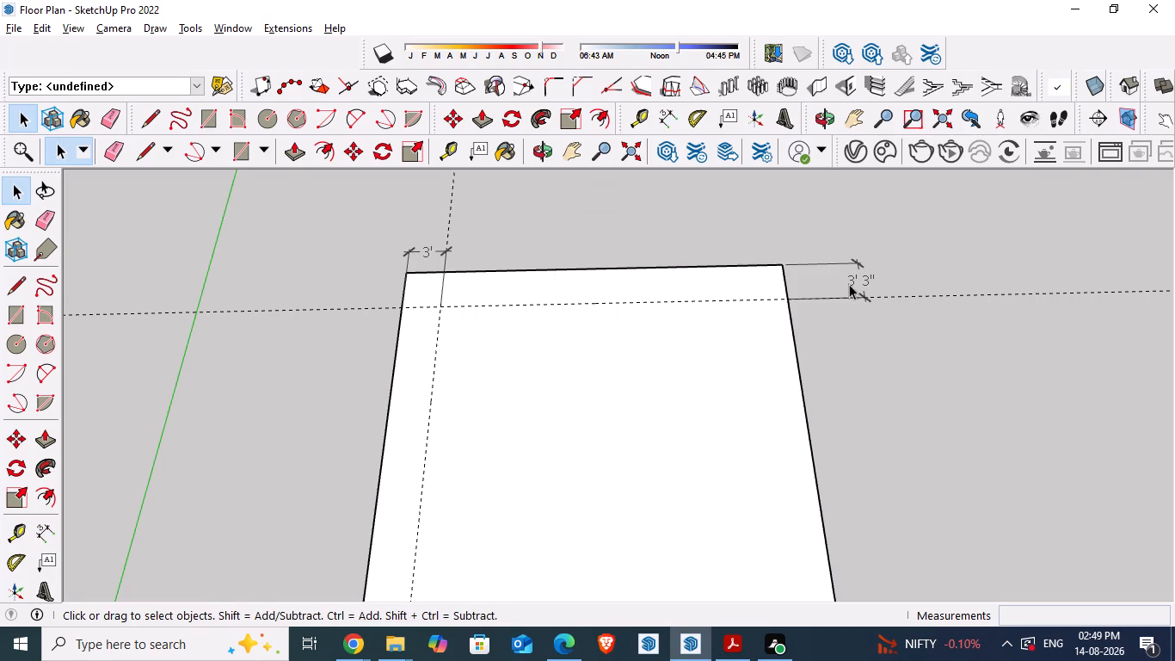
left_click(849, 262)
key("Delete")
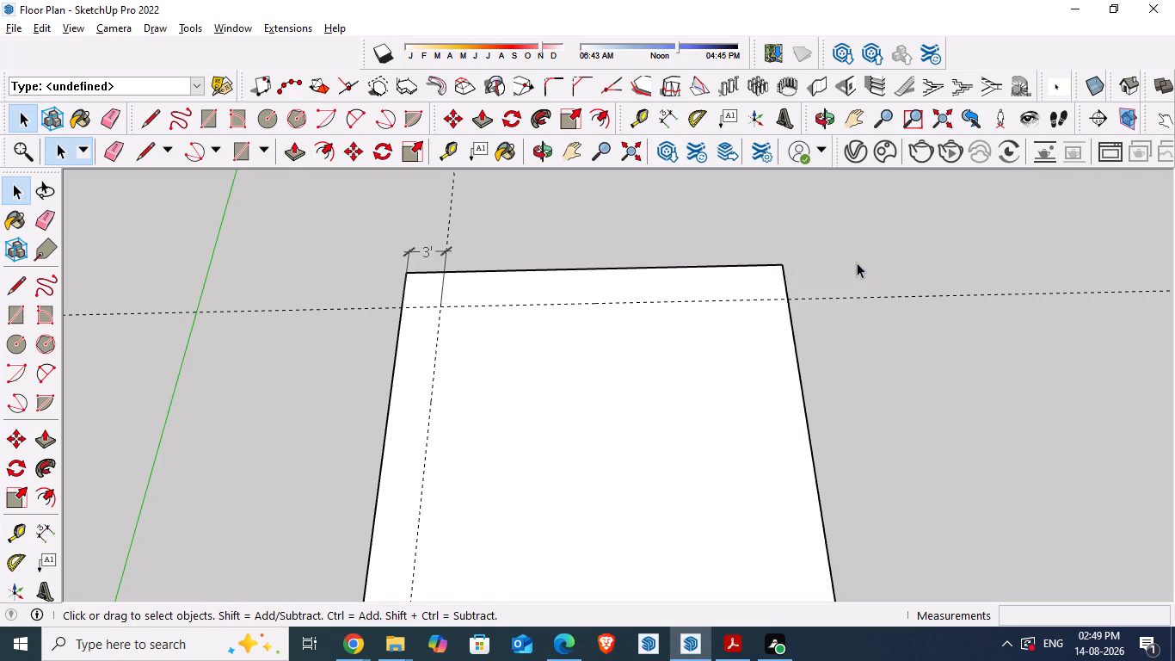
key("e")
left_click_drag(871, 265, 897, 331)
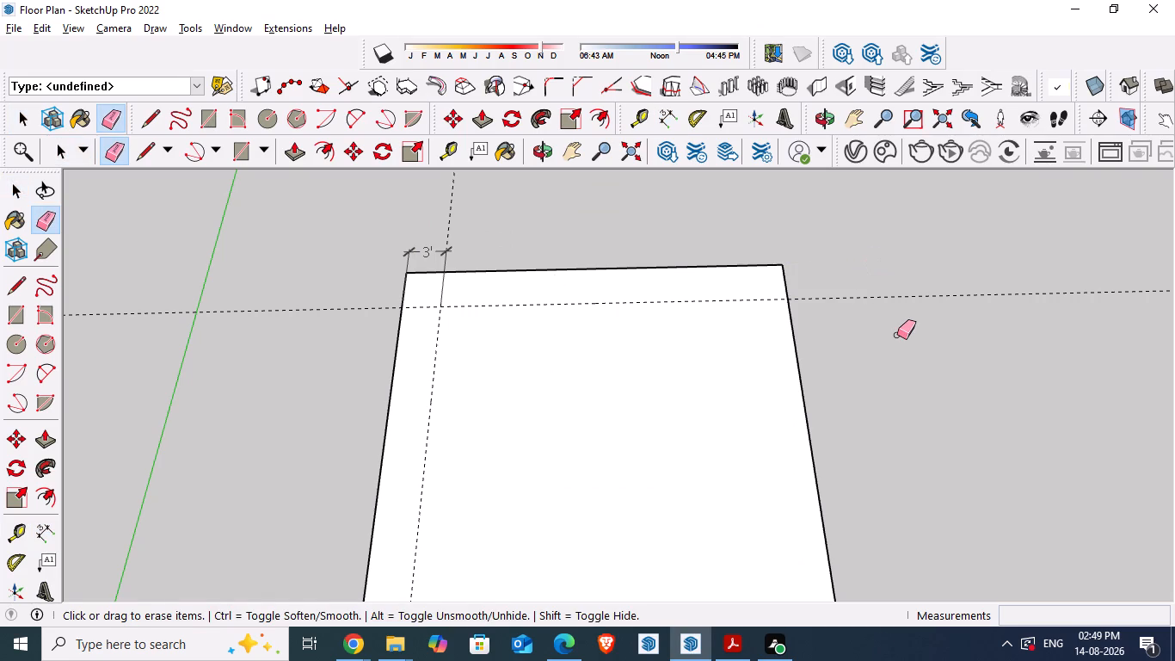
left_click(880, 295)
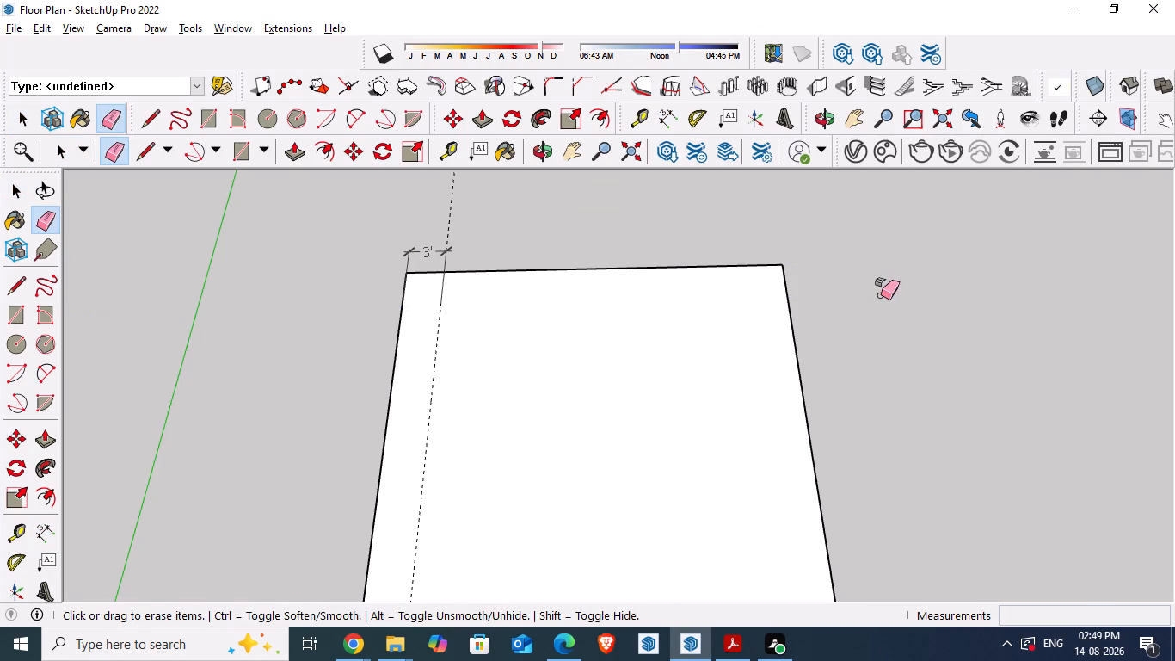
Examine the rear balcony and setback dimensions along the 30'0" side of the ground floor plan in the PDF.
key("alt+Tab")
scroll(532, 218, "down", 1)
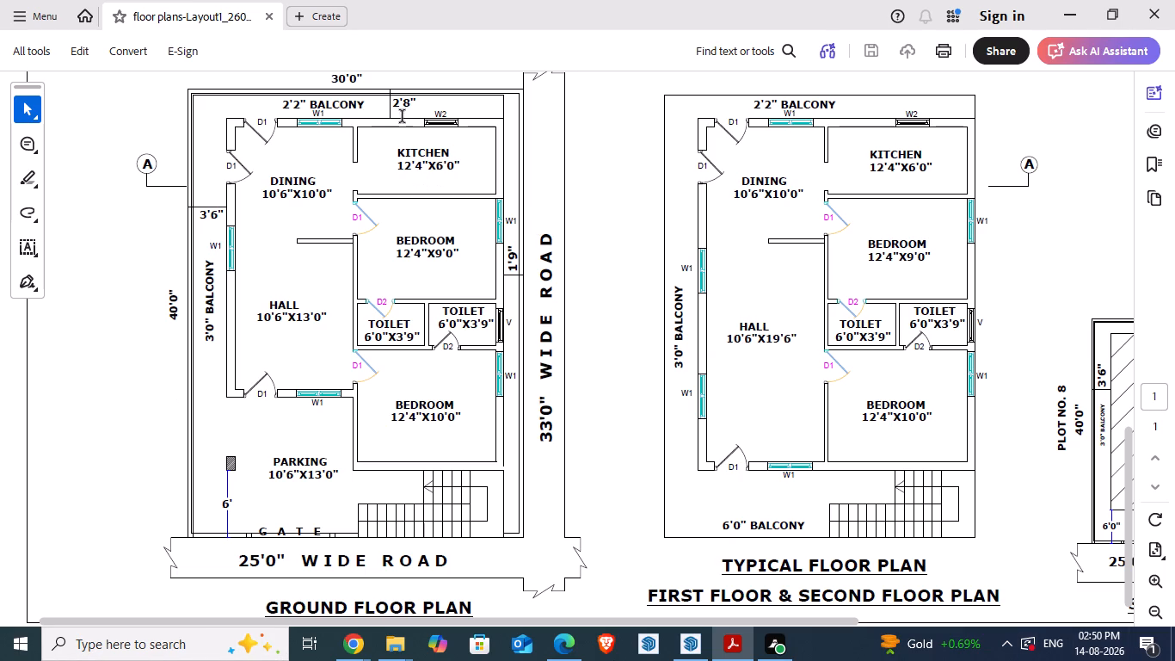
left_click_drag(419, 104, 391, 103)
left_click_drag(309, 105, 281, 105)
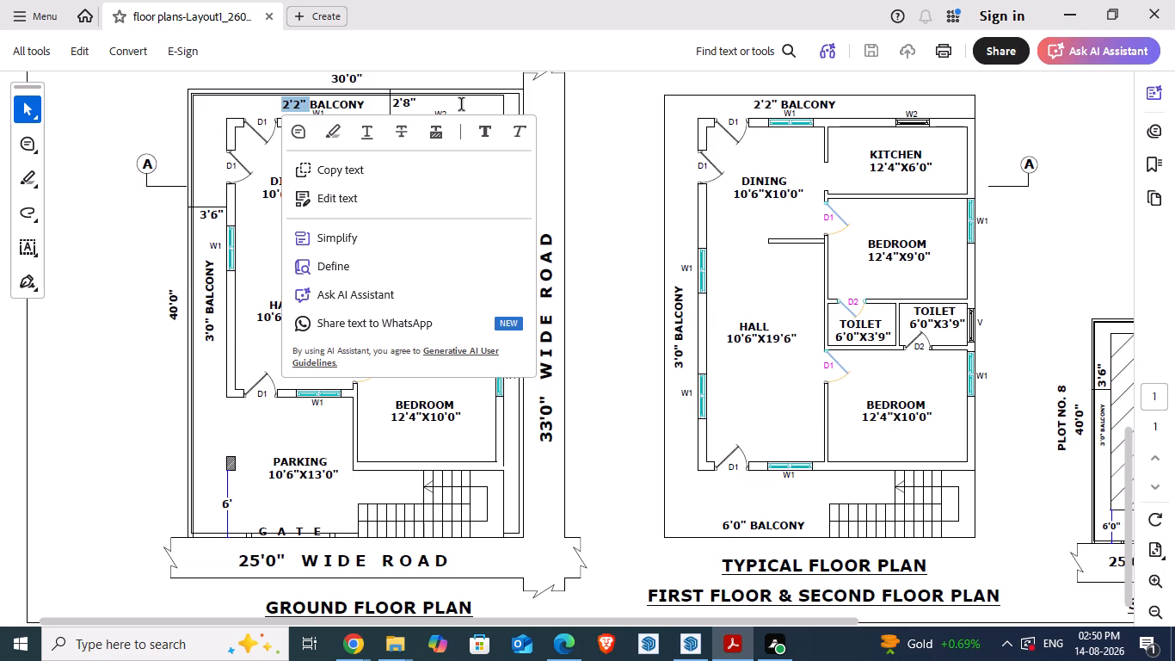
left_click(539, 94)
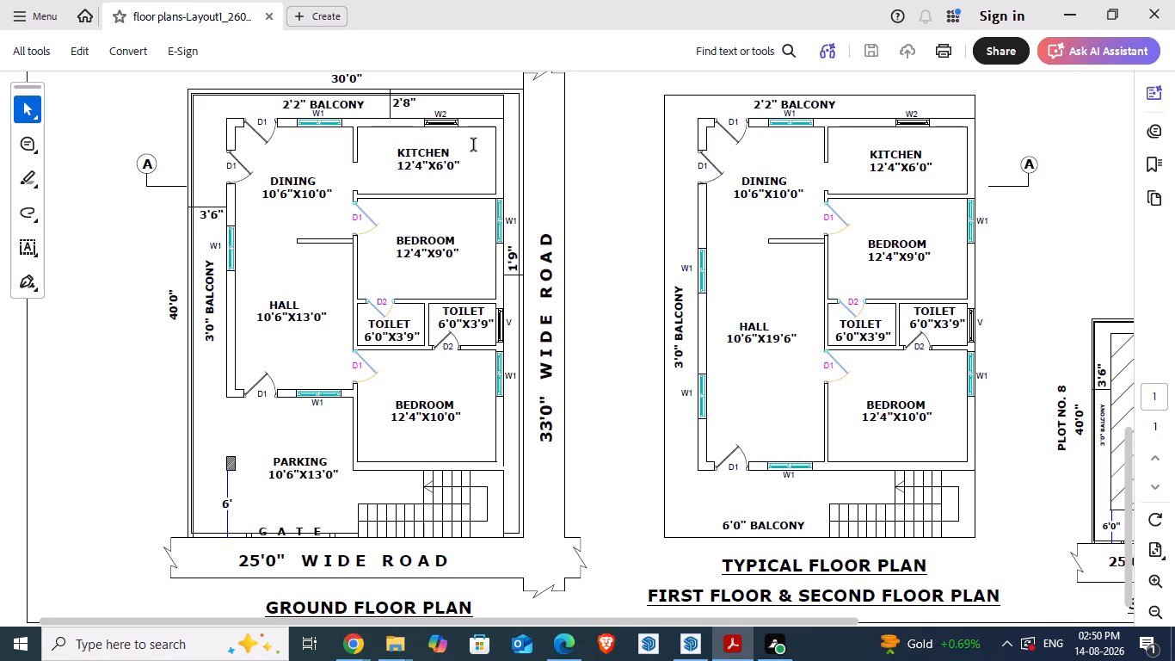
left_click(396, 454)
left_click(694, 647)
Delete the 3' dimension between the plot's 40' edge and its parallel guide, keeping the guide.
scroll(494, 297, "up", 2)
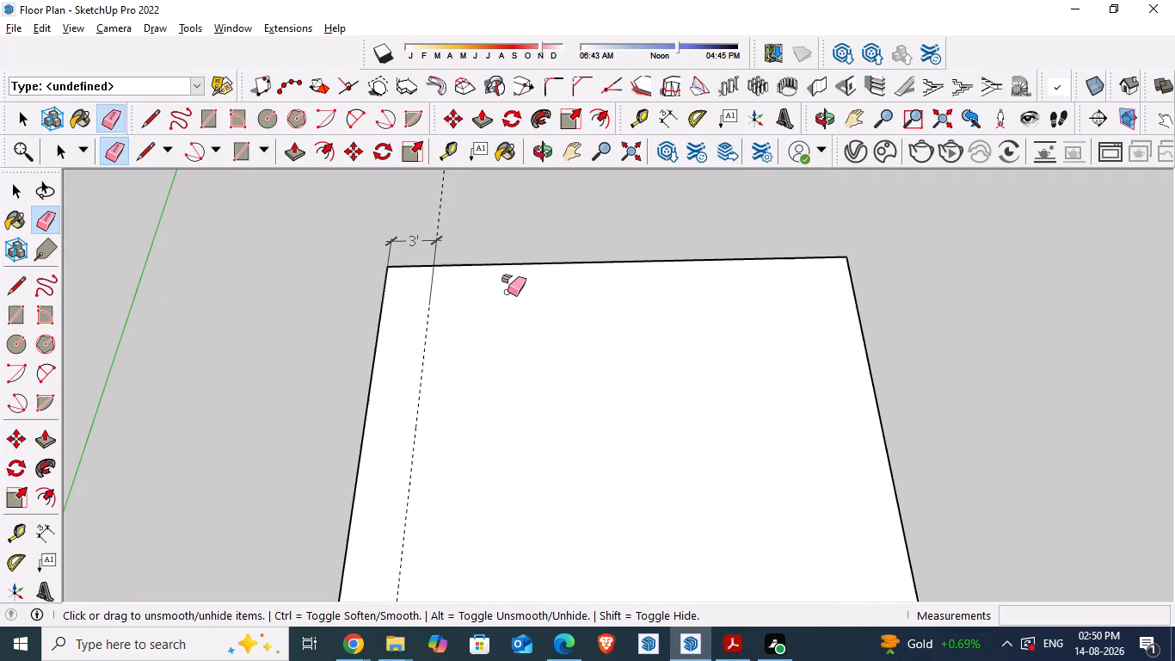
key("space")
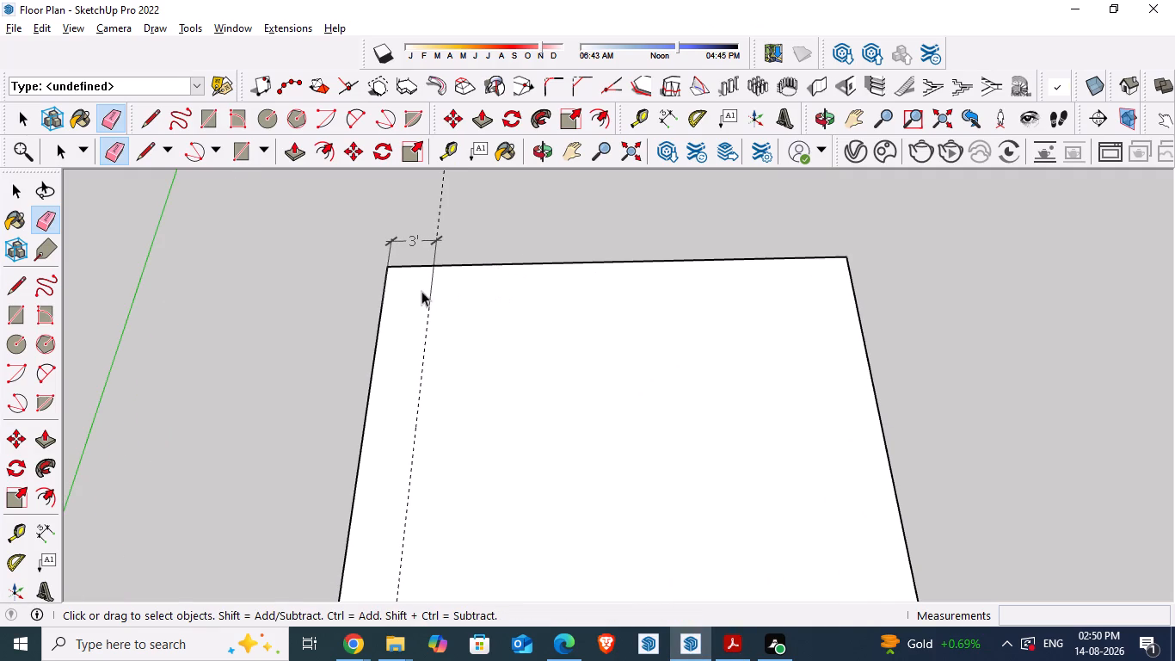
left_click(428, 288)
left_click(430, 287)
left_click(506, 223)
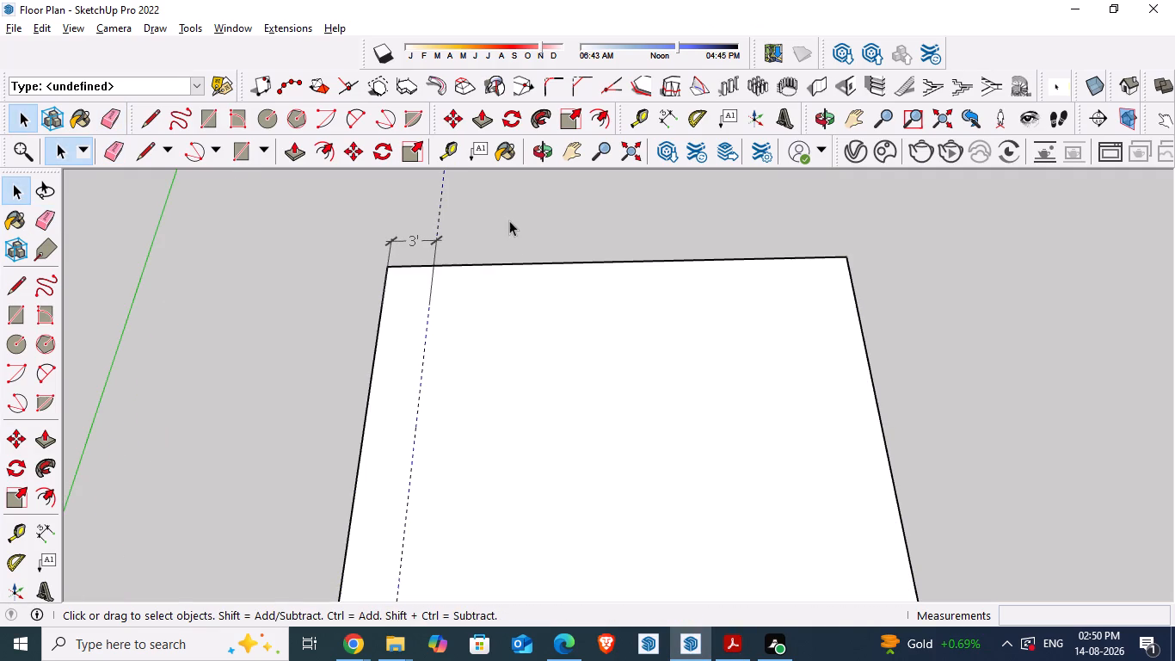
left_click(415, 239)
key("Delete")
Place a guide 2'8" inside the plot's far 30' edge, checking the rear setback in the PDF.
key("t")
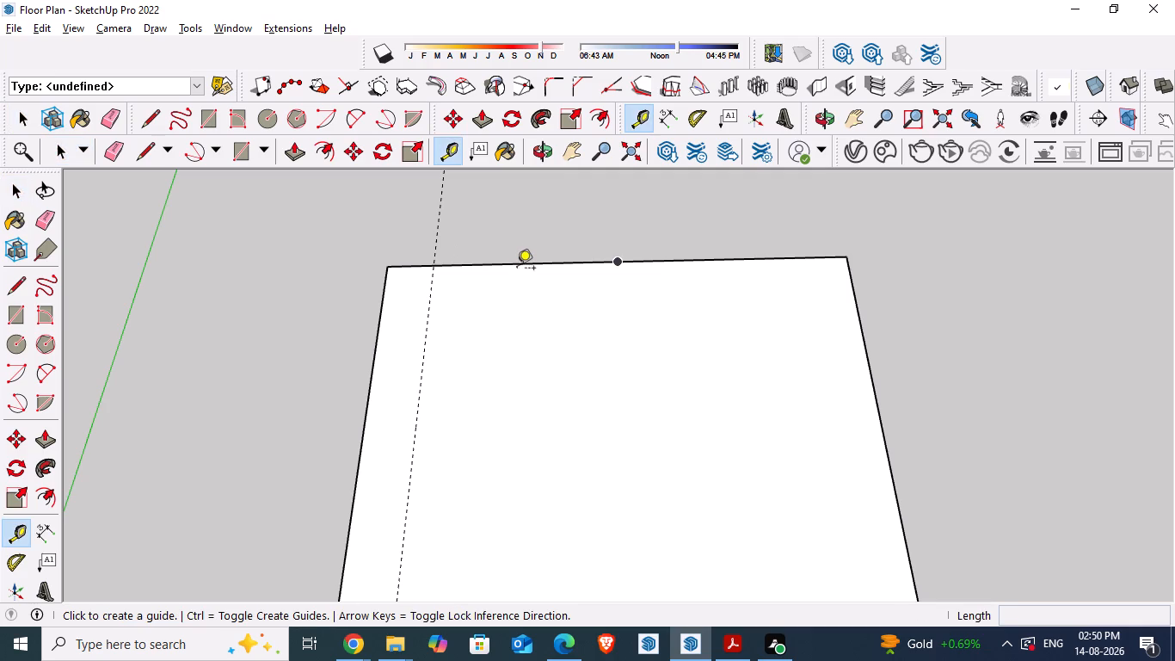
left_click(517, 266)
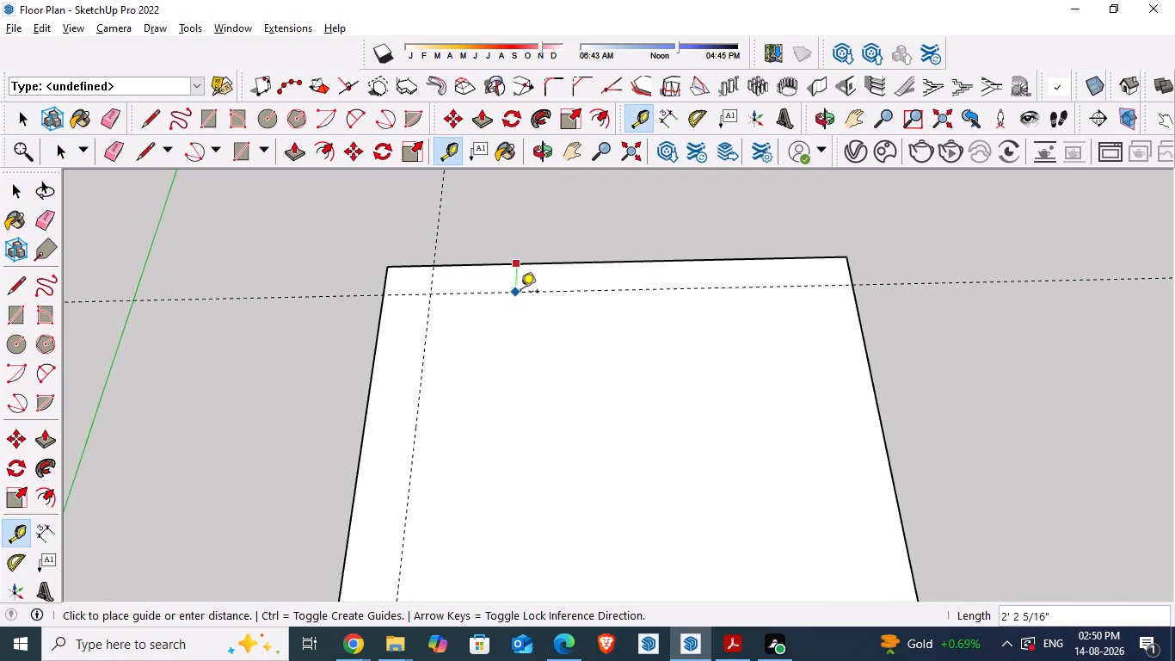
type("2'")
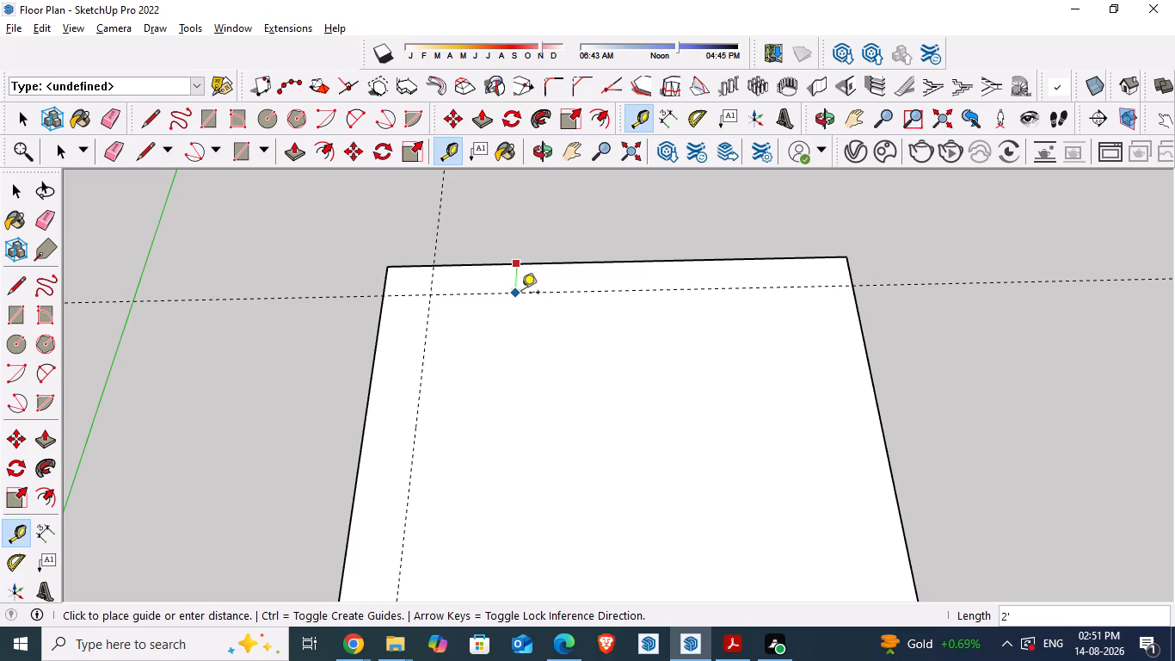
key("alt+Tab")
key("alt+Tab")
key("8")
key("shift+quotedbl")
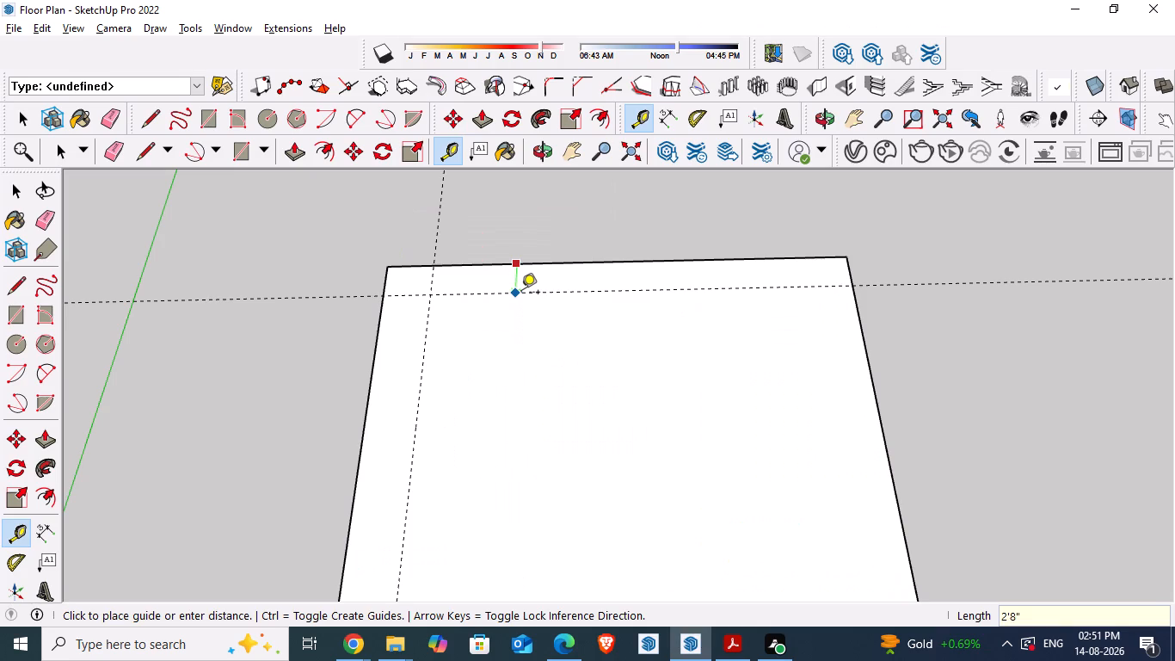
key("Return")
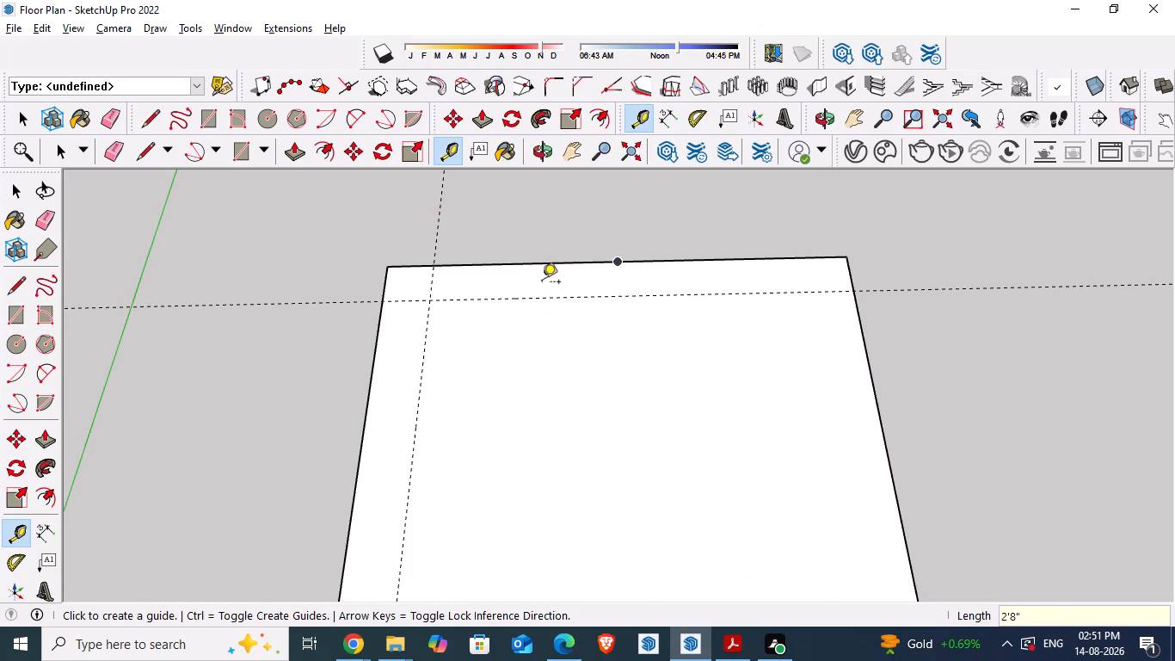
Recheck the PDF and replace the 3' guide along the plot's 40' edge with one offset 3'6" from that edge.
key("alt+Tab")
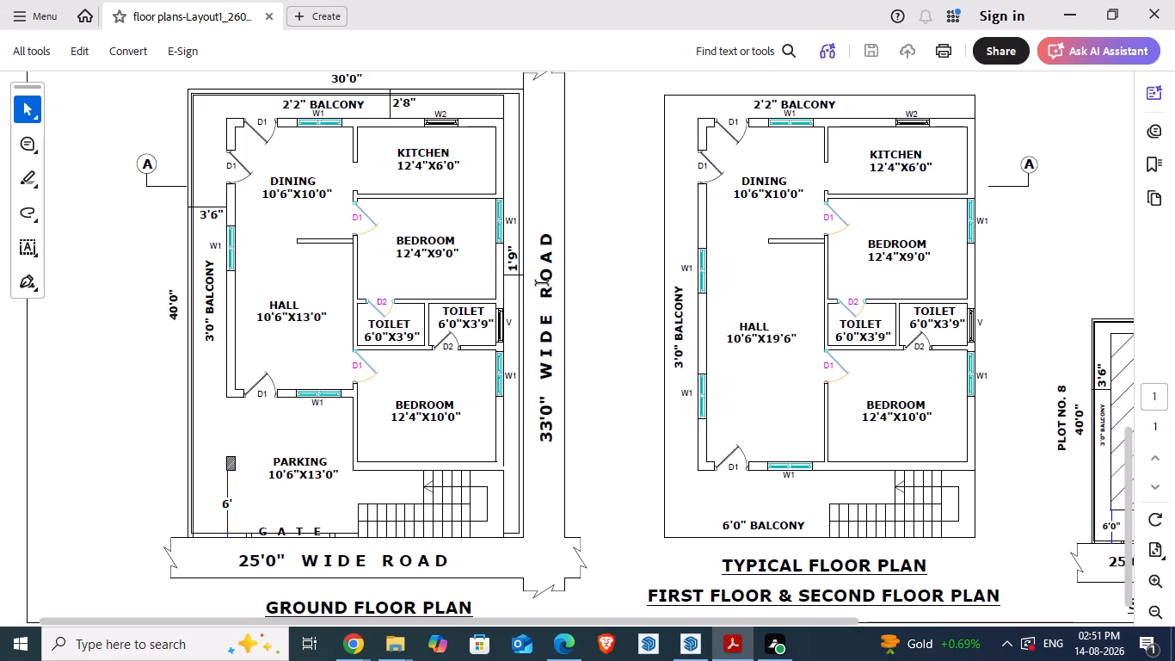
key("alt+Tab")
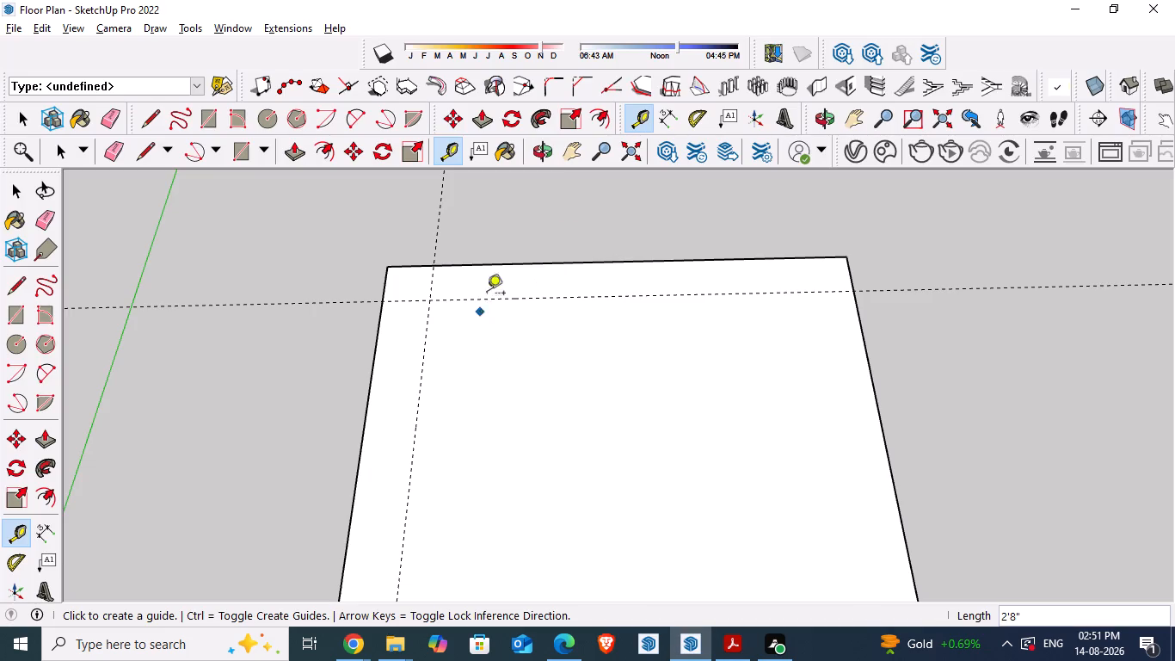
key("space")
key("e")
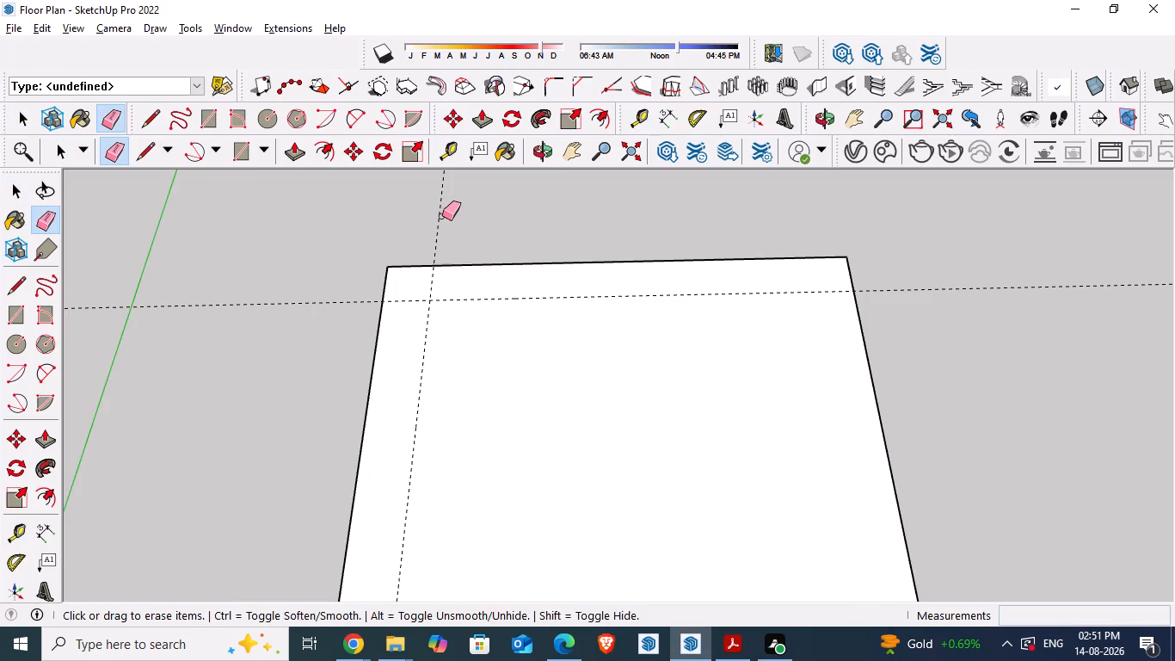
left_click(440, 216)
key("t")
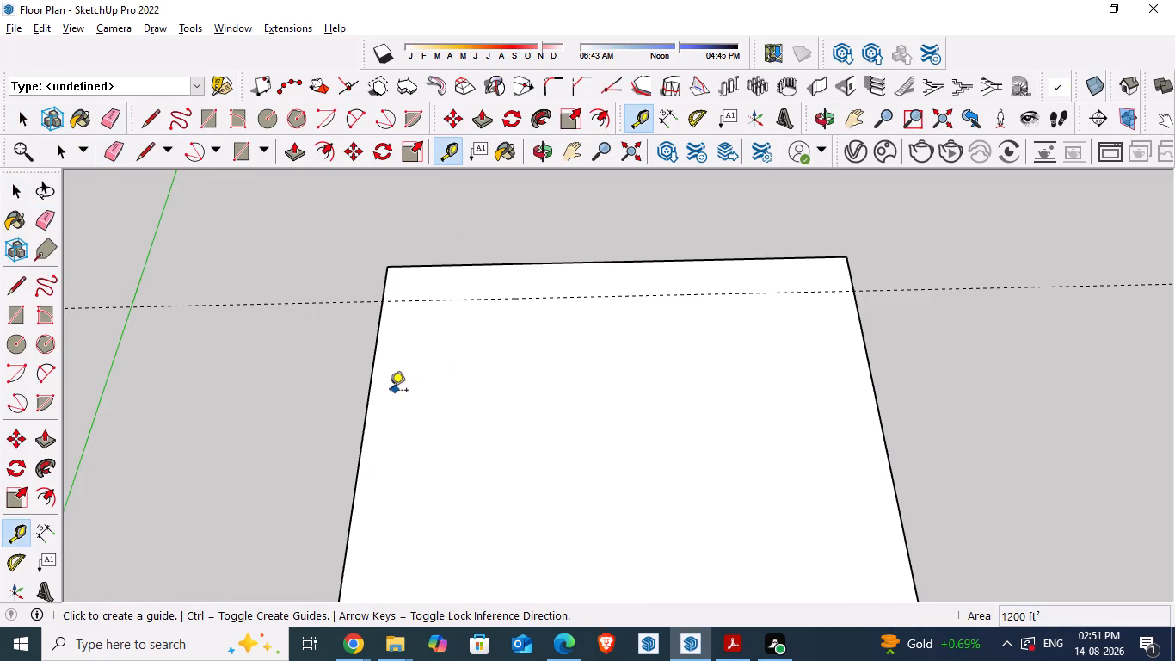
left_click(372, 388)
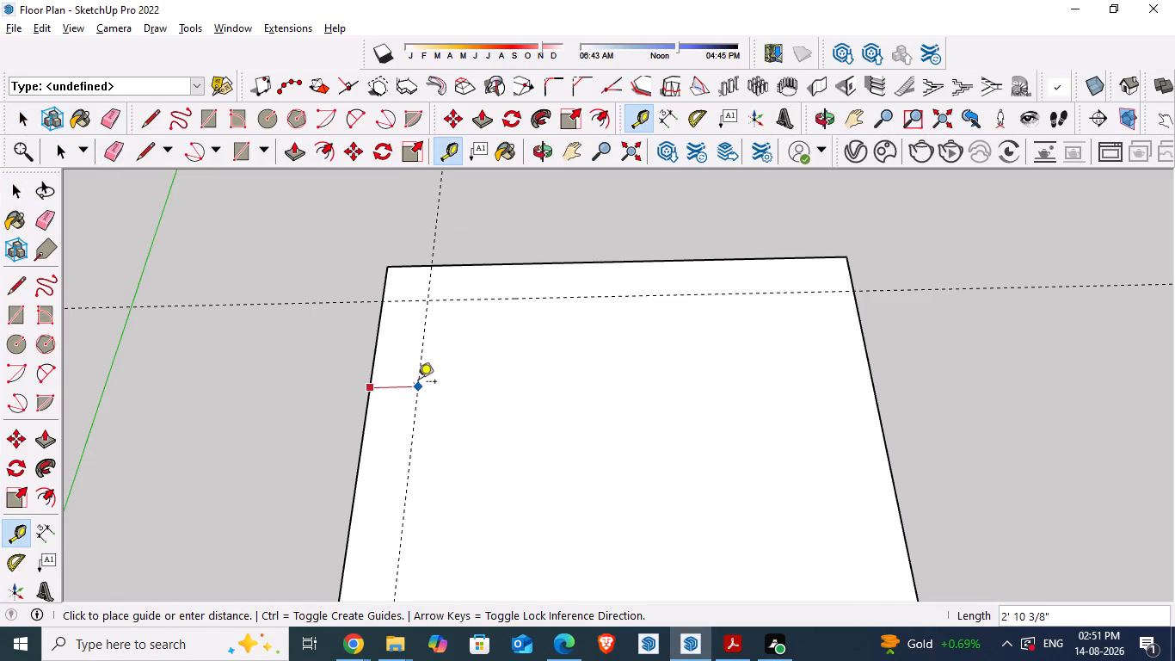
type("3'6")
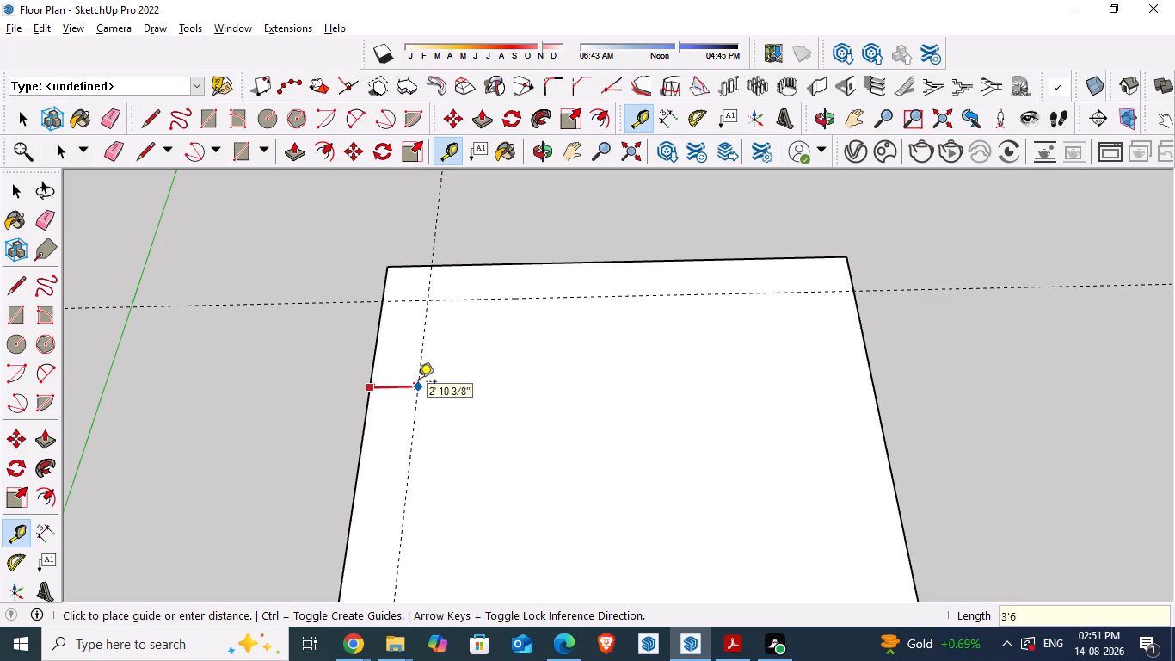
key("shift+quotedbl")
key("Return")
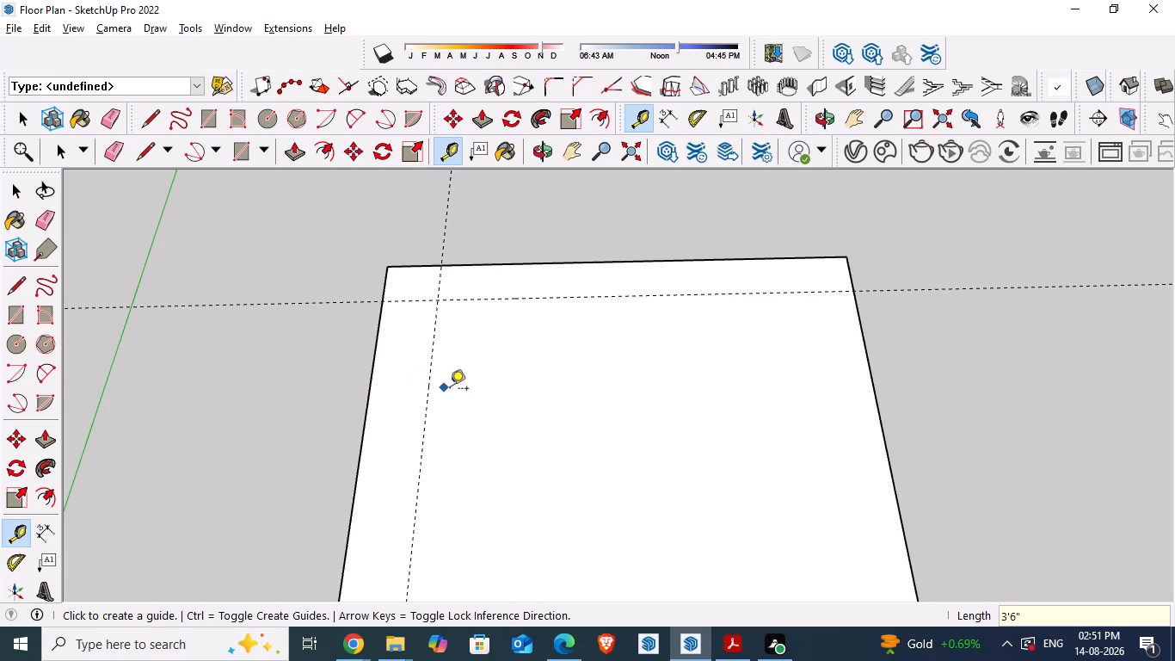
Check the boundary wall in the PDF and place guides 6" inside the far 30' edge and the 40' edge beside the 3'6" guide.
key("alt+Tab")
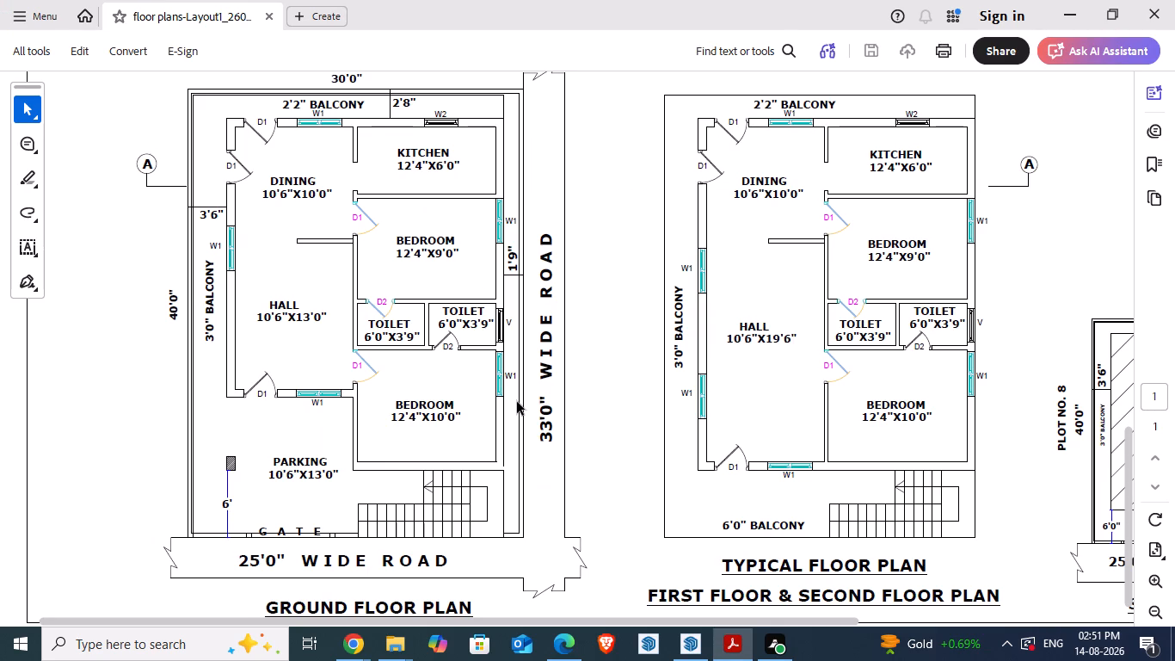
key("alt+Tab")
scroll(436, 234, "down", 5)
scroll(626, 303, "up", 2)
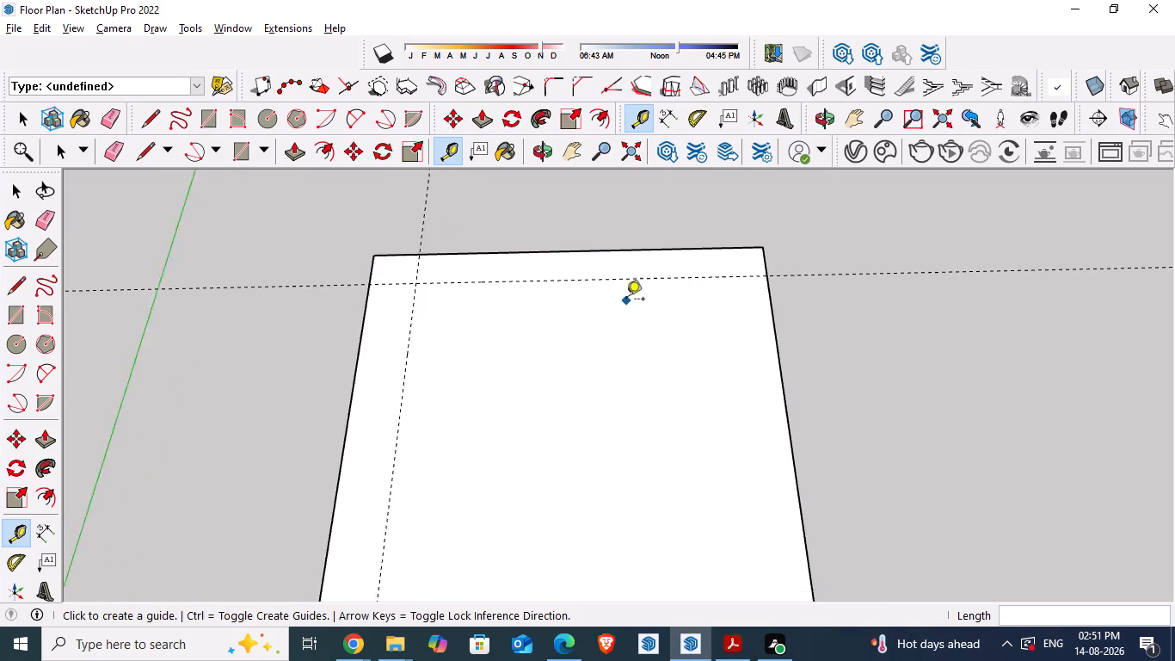
scroll(626, 300, "up", 2)
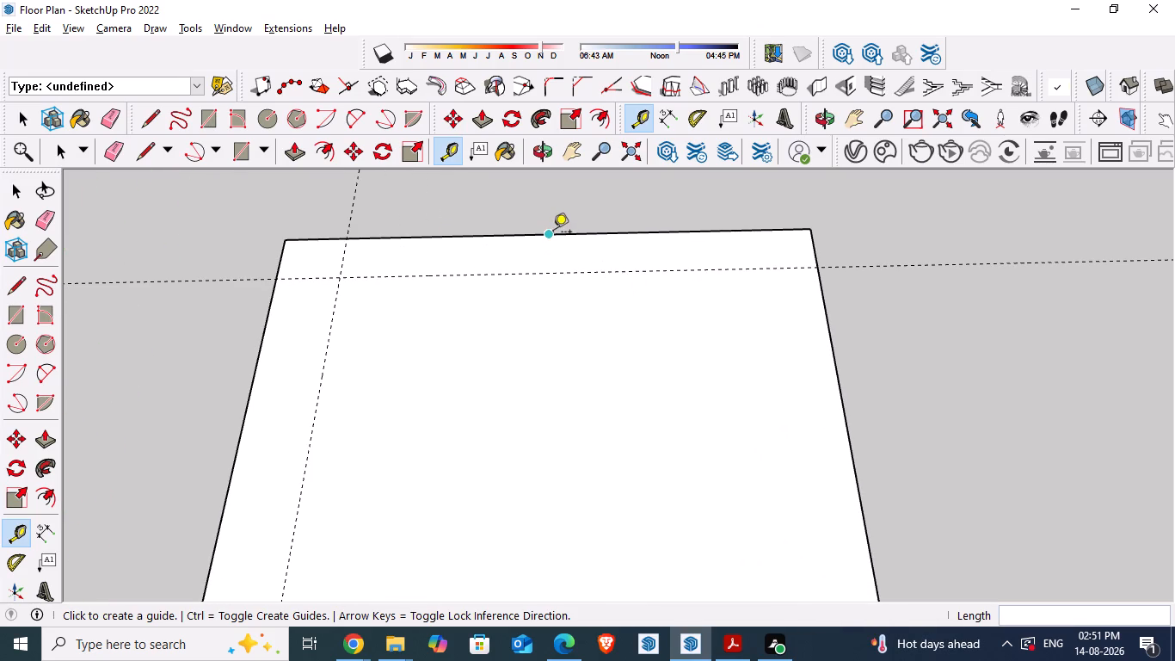
left_click(553, 235)
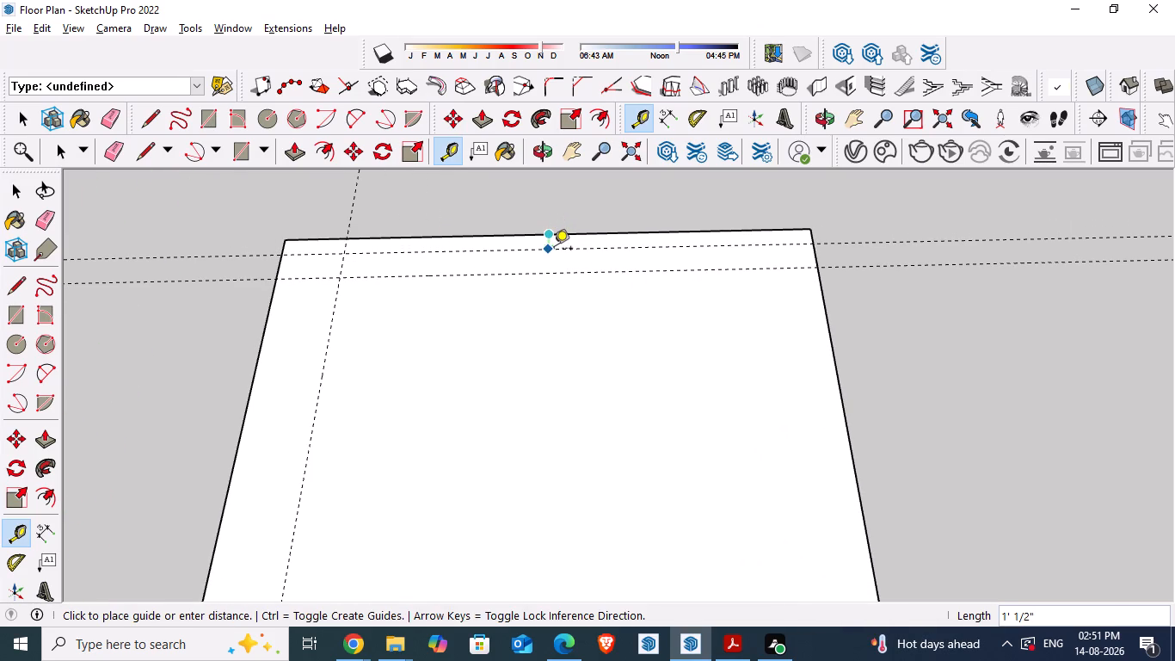
key("6")
key("shift+quotedbl")
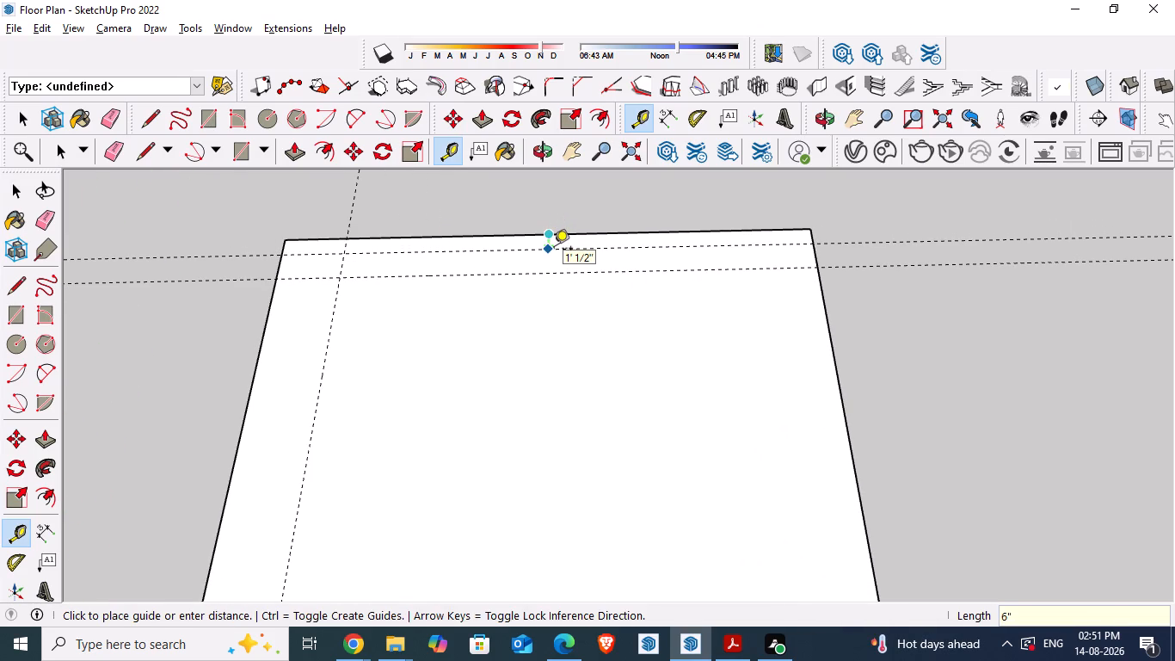
key("Return")
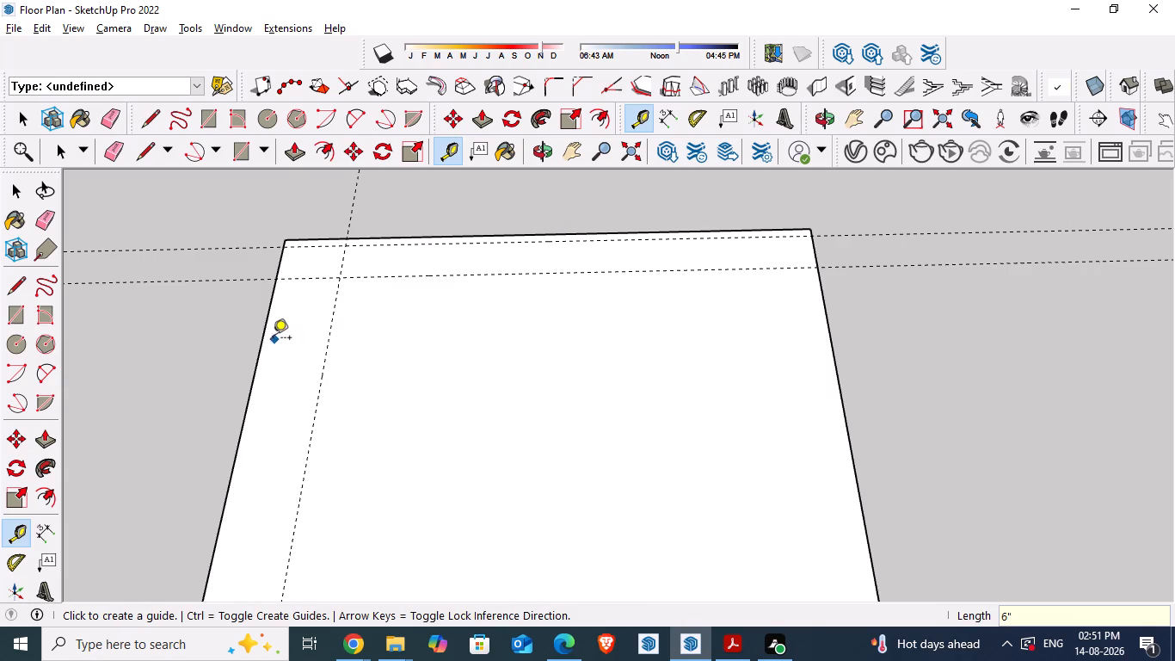
left_click(268, 338)
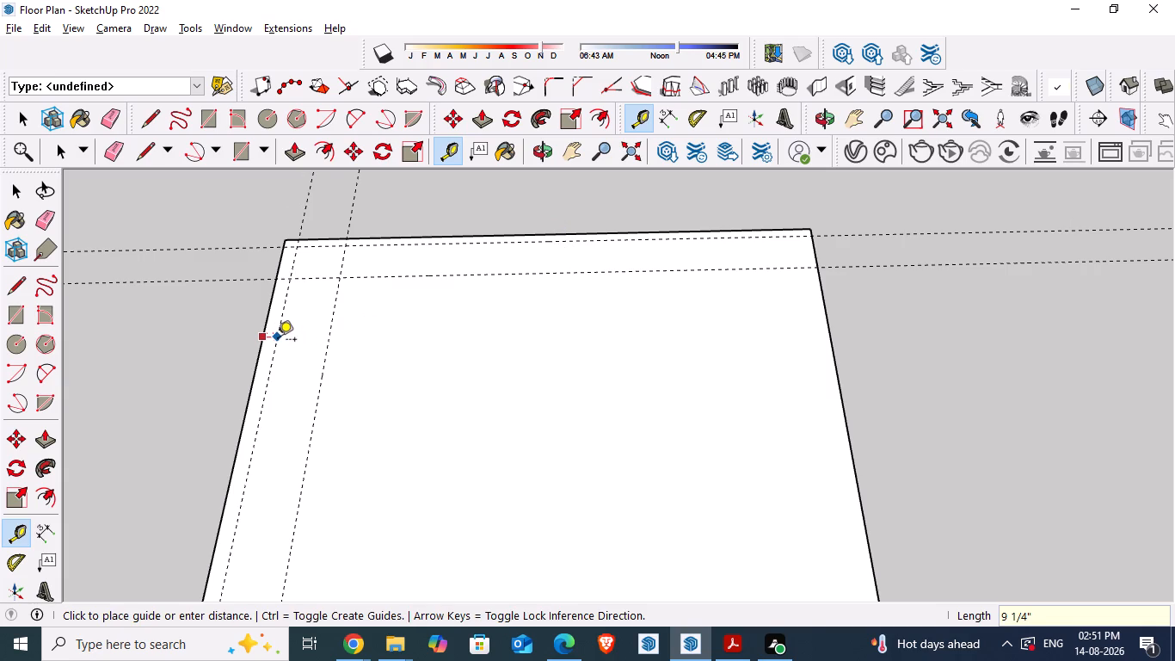
key("6")
key("shift+quotedbl")
key("Return")
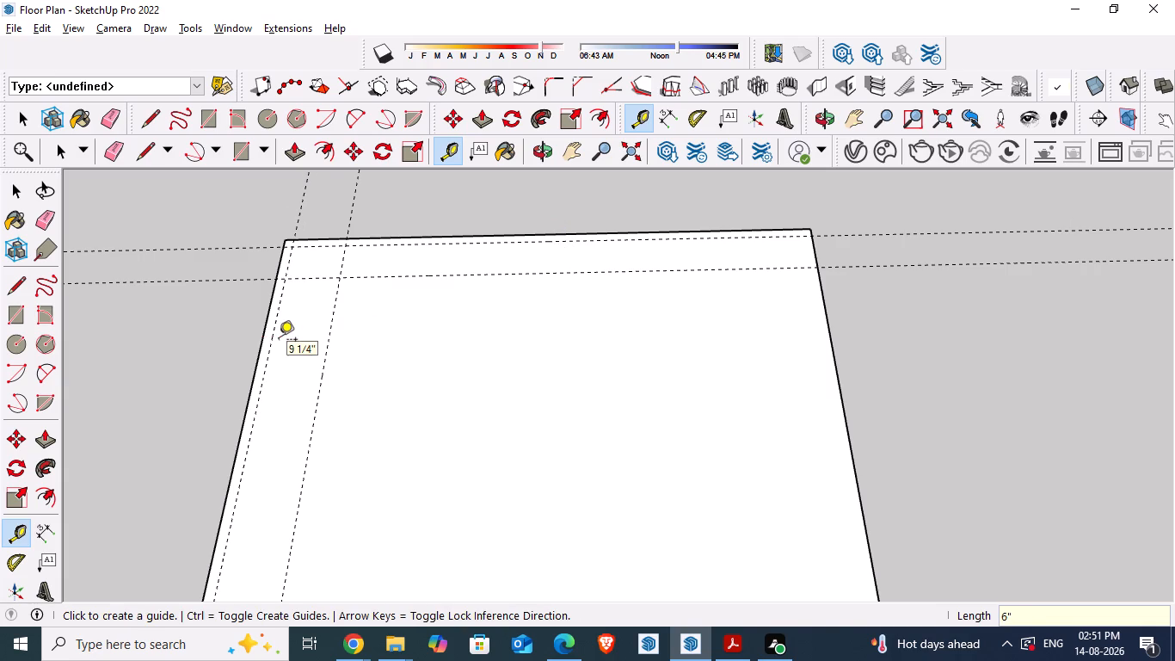
Place guides 6" inside the plot's near 30' edge and the remaining 40' edge, rechecking the PDF.
scroll(247, 268, "down", 5)
scroll(540, 213, "down", 6)
scroll(483, 584, "up", 5)
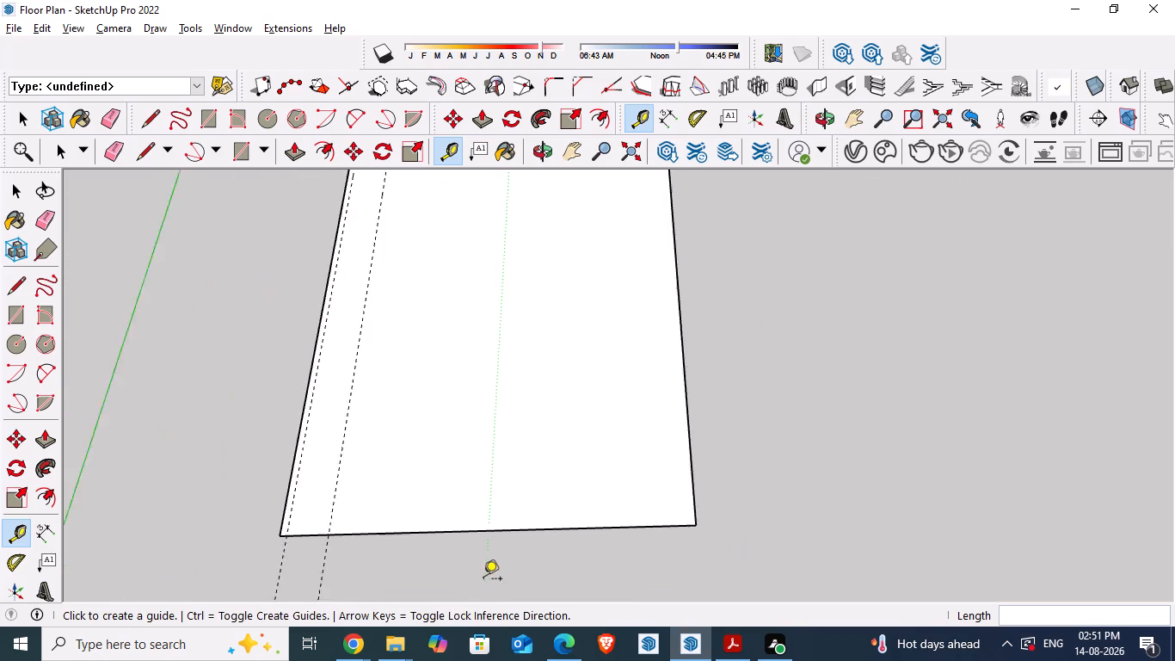
key("alt+Tab")
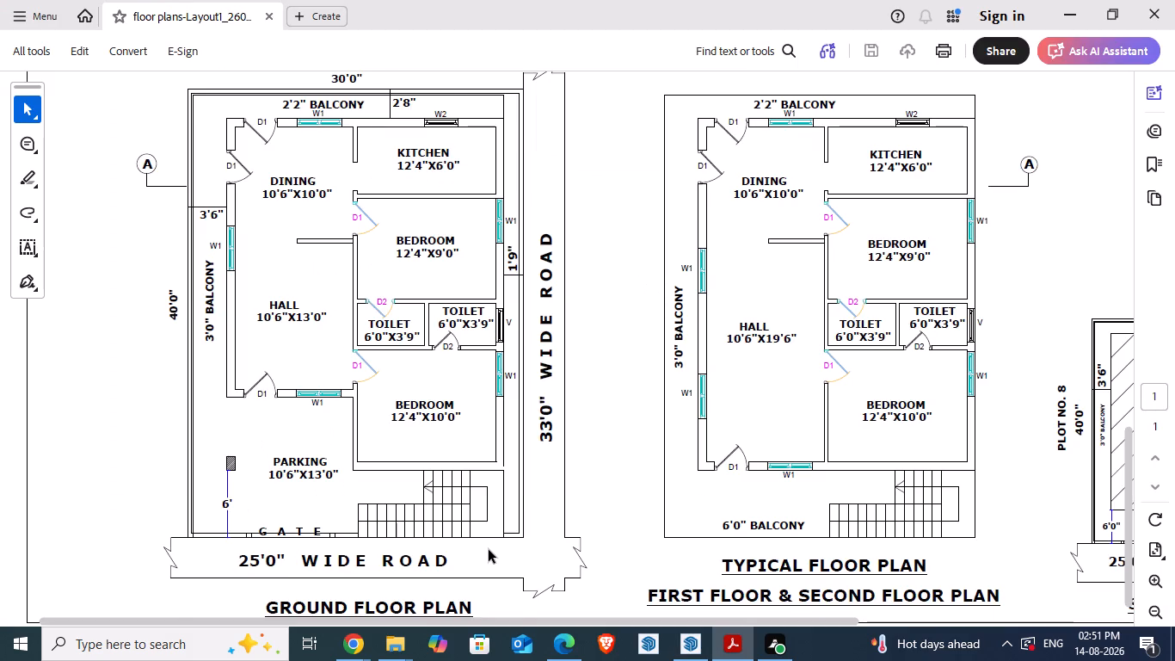
key("alt+Tab")
left_click(409, 528)
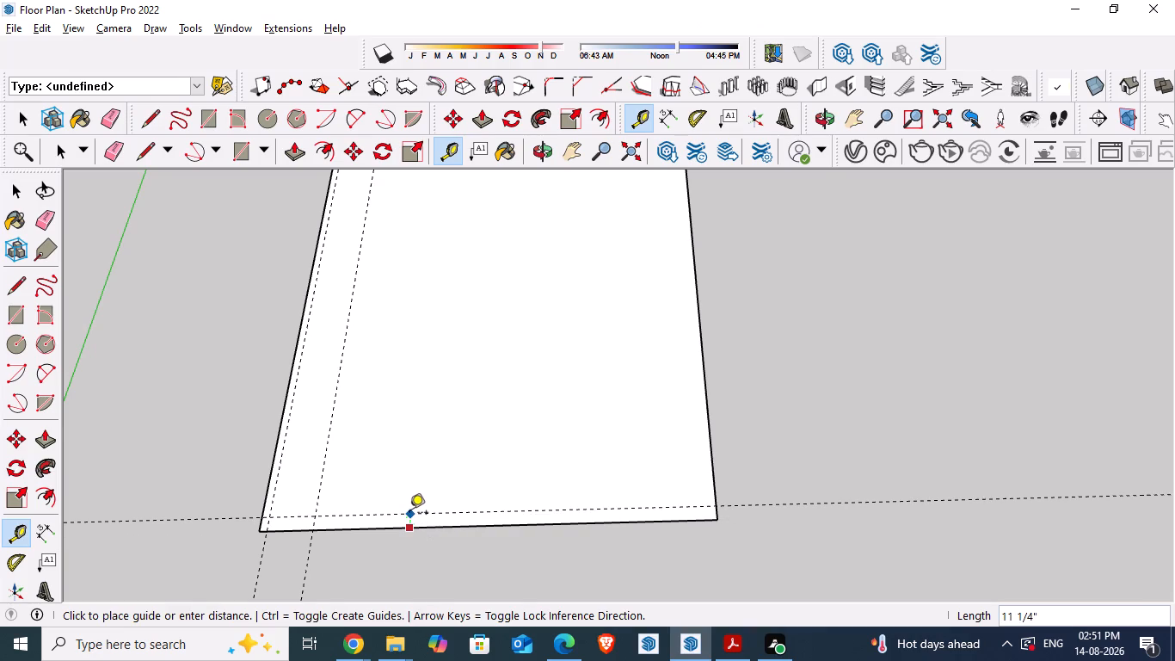
type("6\"")
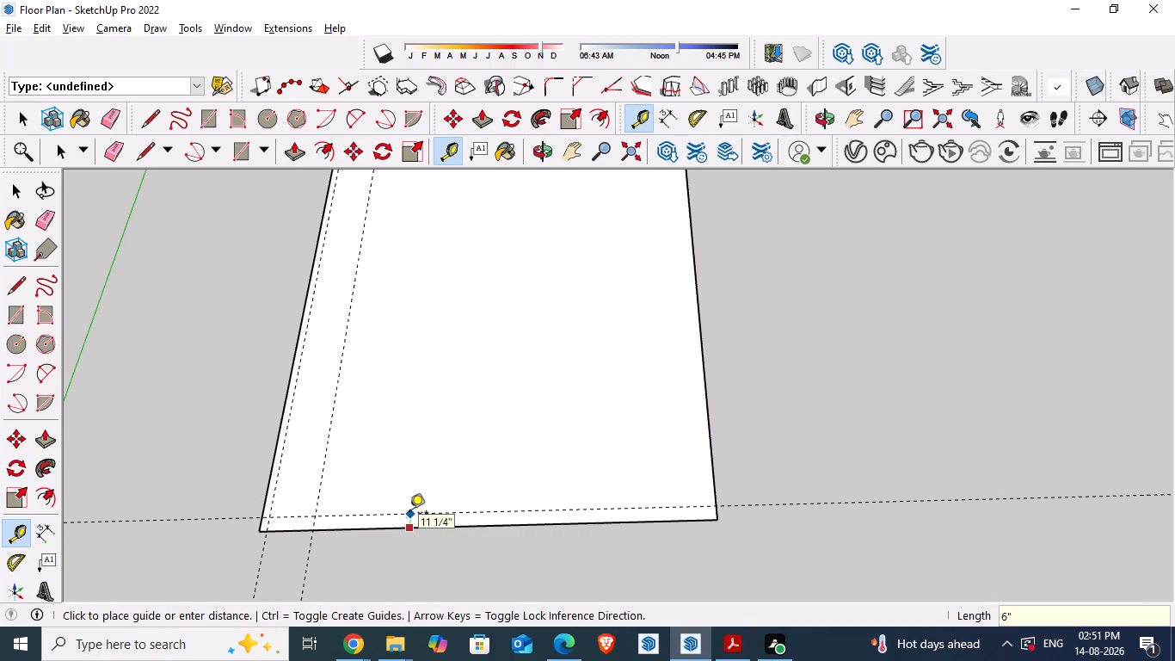
key("Return")
left_click(708, 401)
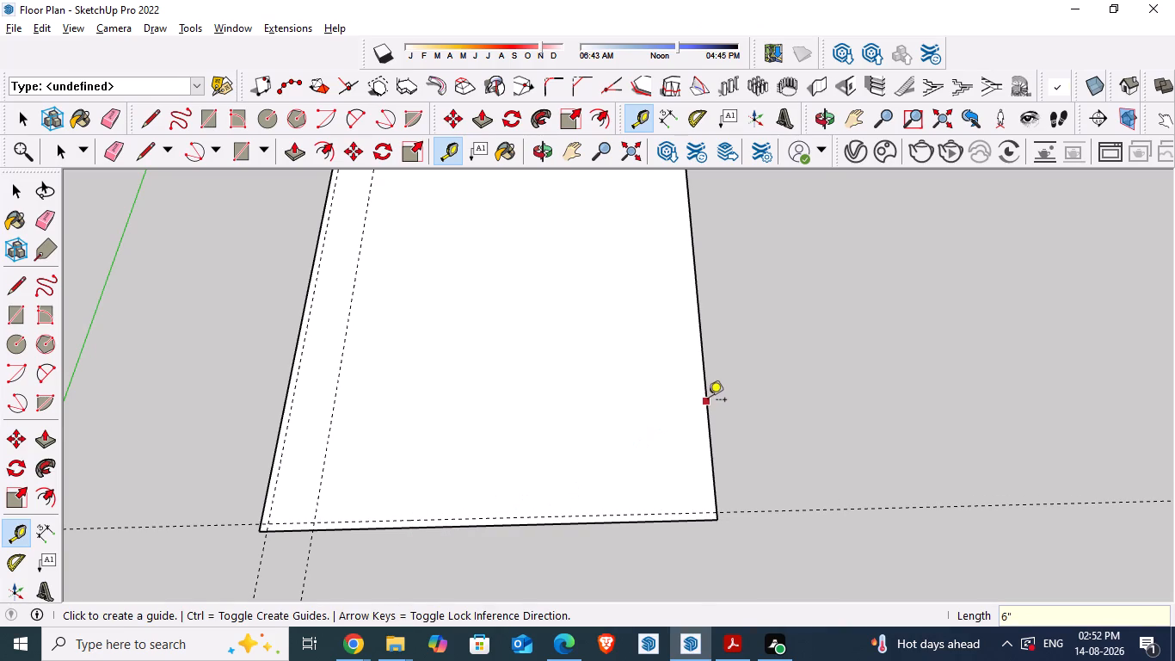
type("6\"")
key("Return")
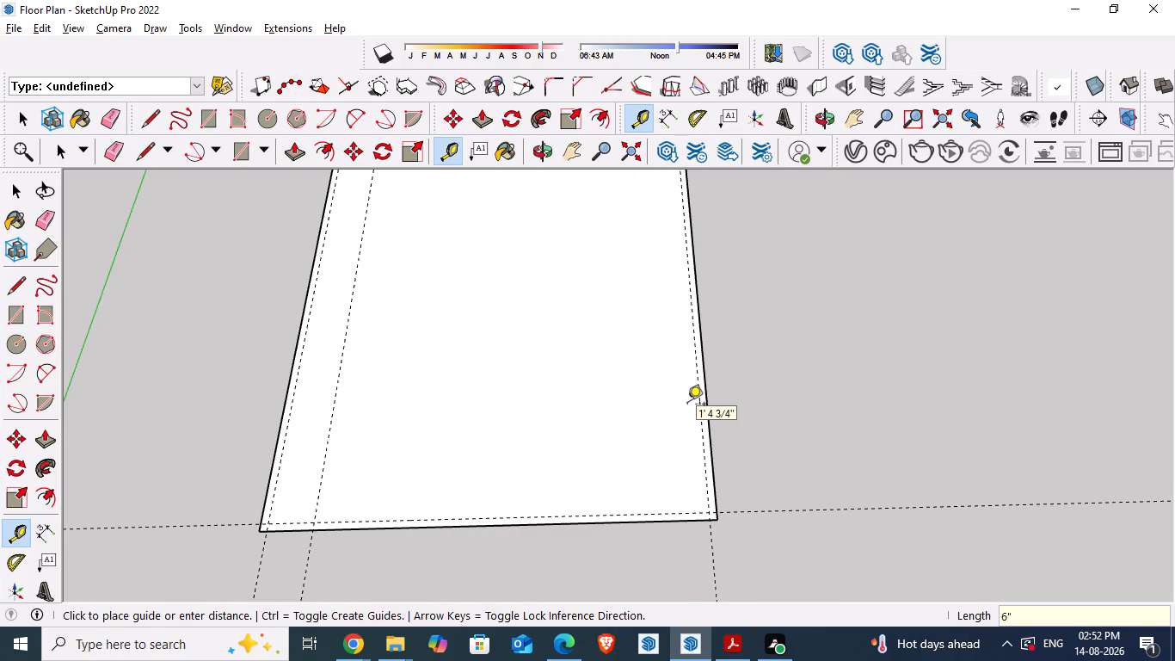
Check the PDF and draw the boundary wall's inner line, about 29' along the far edge and 39' down the 40' edge away from the 3'6" guide.
key("alt+Tab")
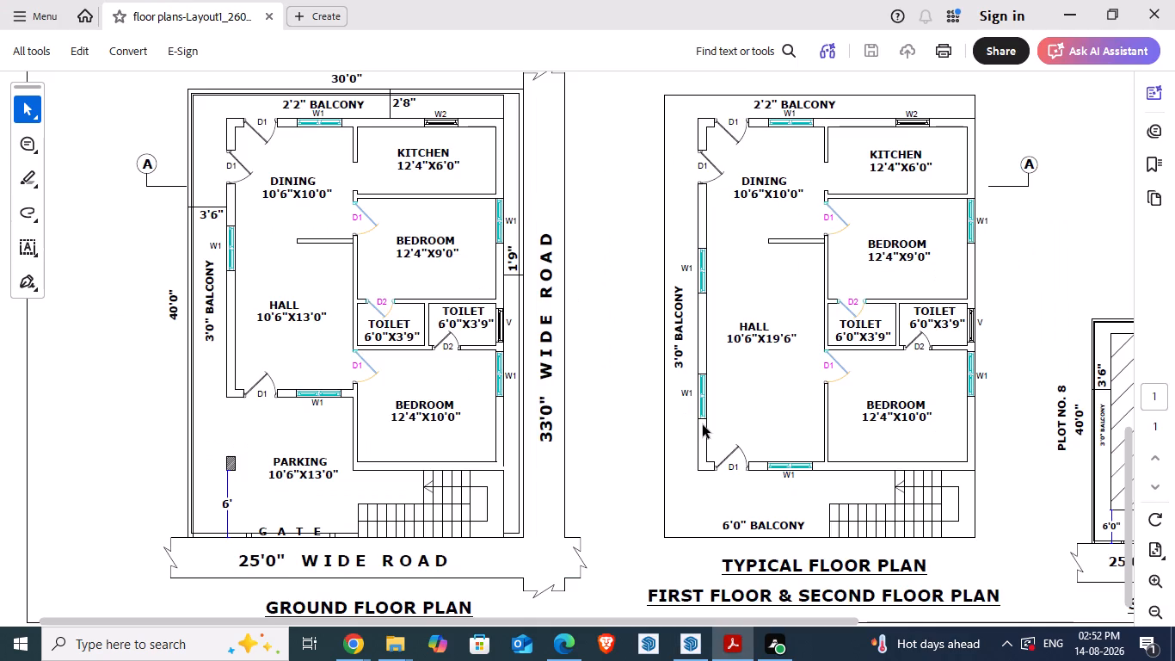
key("alt+Tab")
scroll(628, 520, "down", 3)
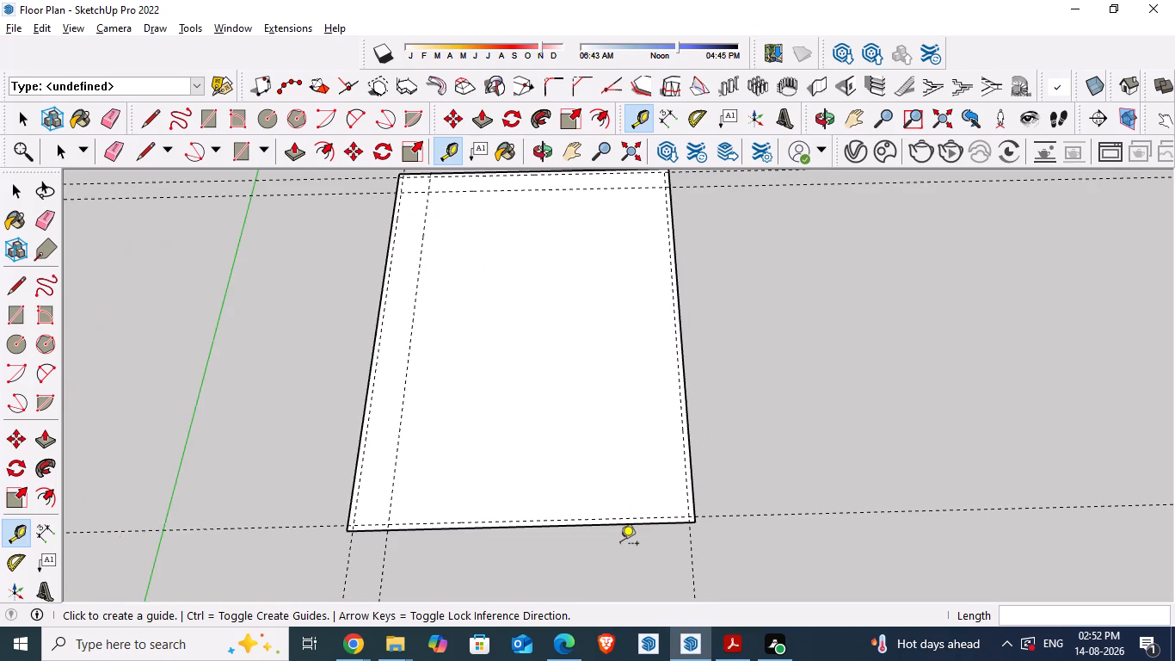
scroll(620, 545, "down", 1)
scroll(484, 256, "up", 1)
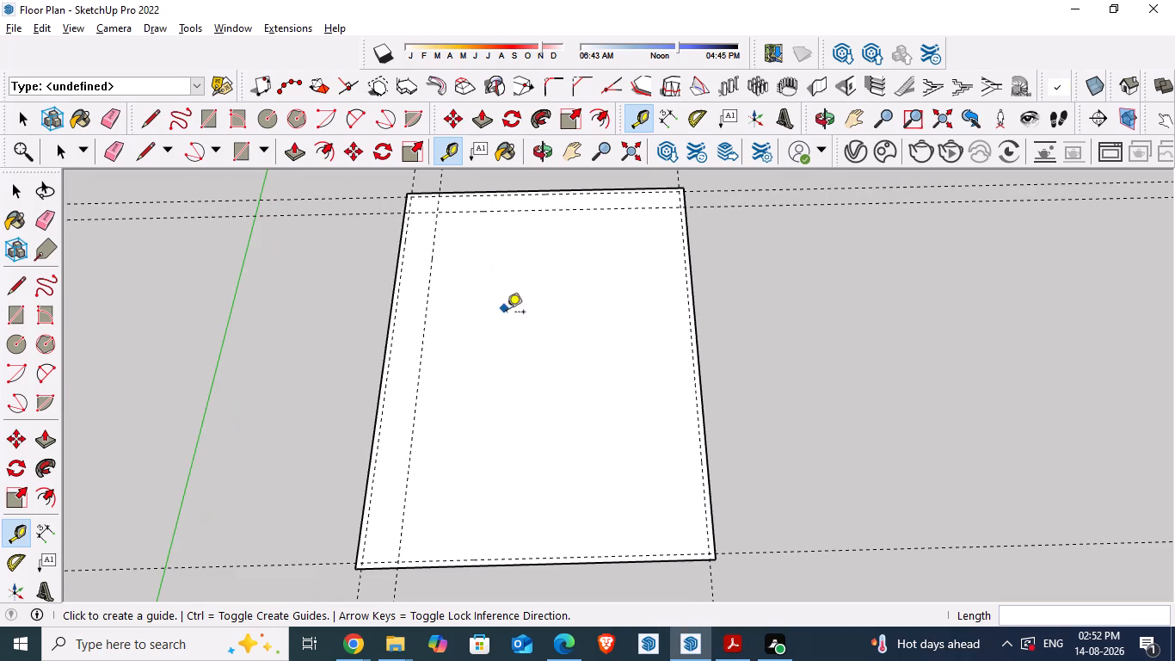
left_click(53, 491)
scroll(505, 188, "up", 7)
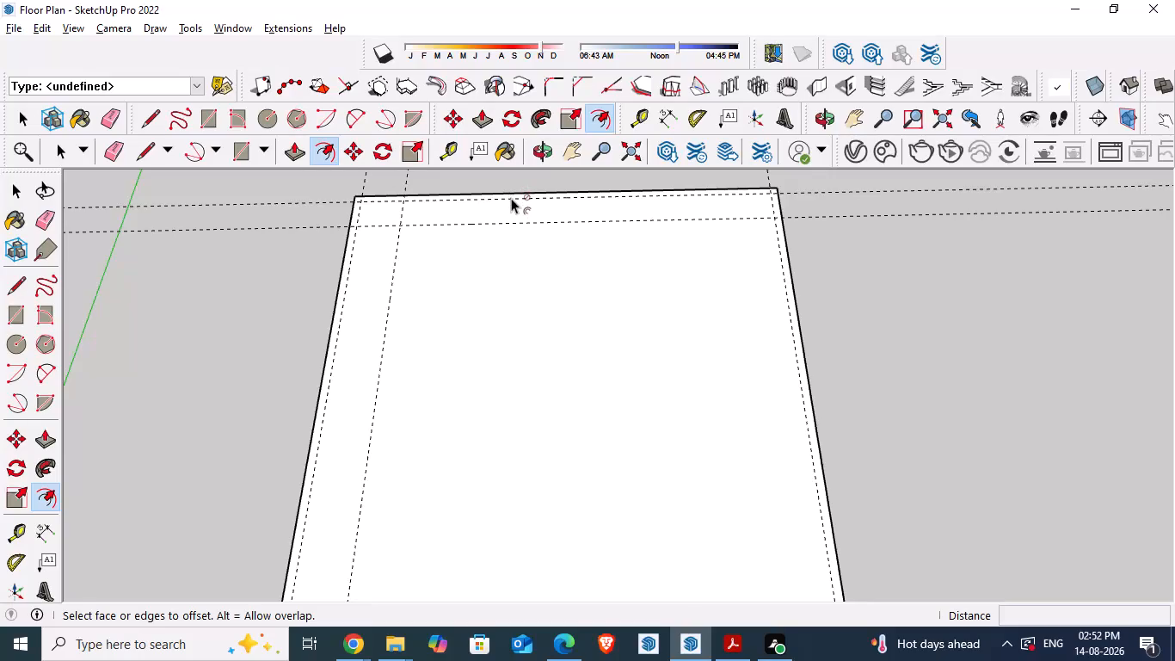
key("l")
scroll(372, 204, "up", 2)
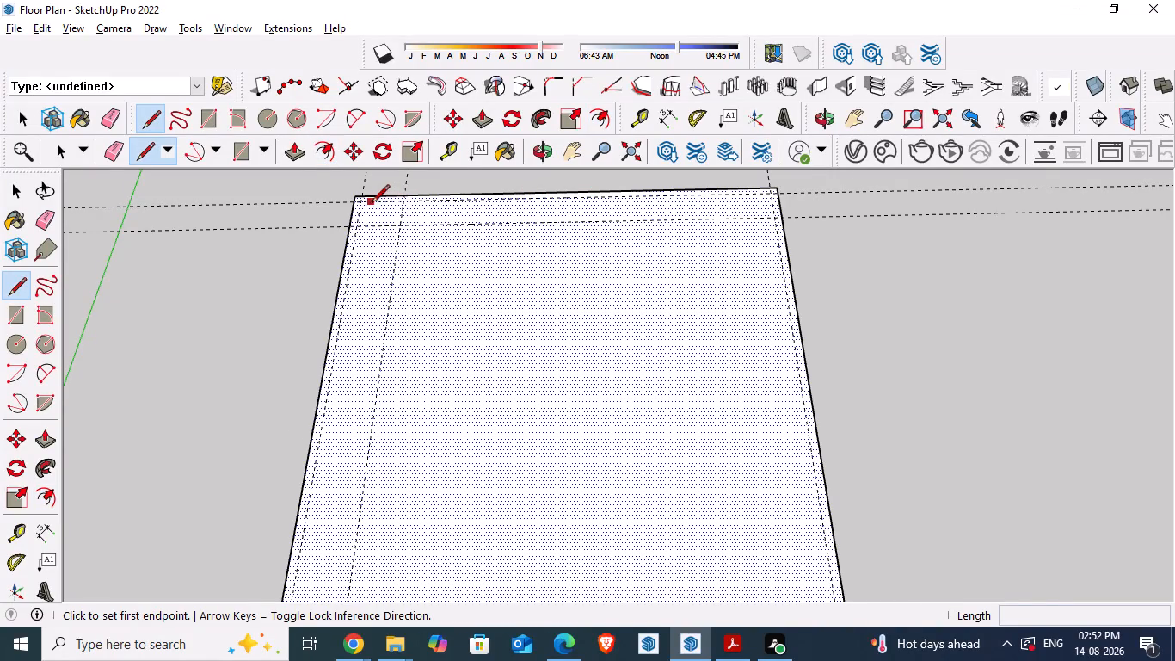
scroll(372, 204, "up", 2)
left_click(354, 204)
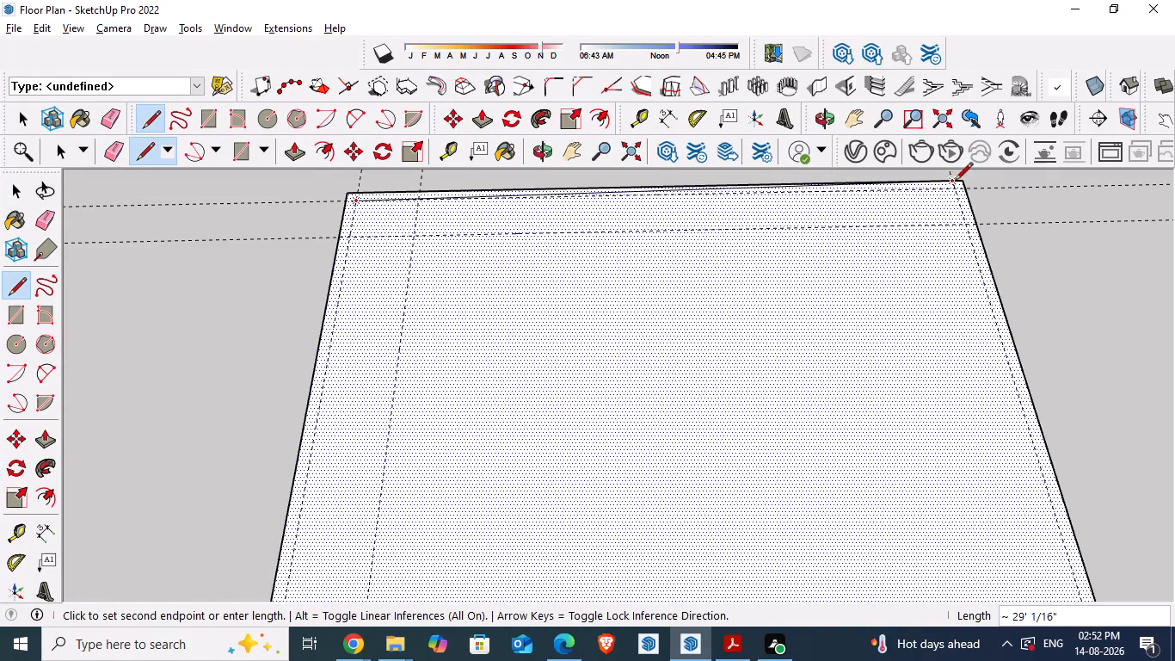
left_click(952, 191)
scroll(790, 175, "down", 8)
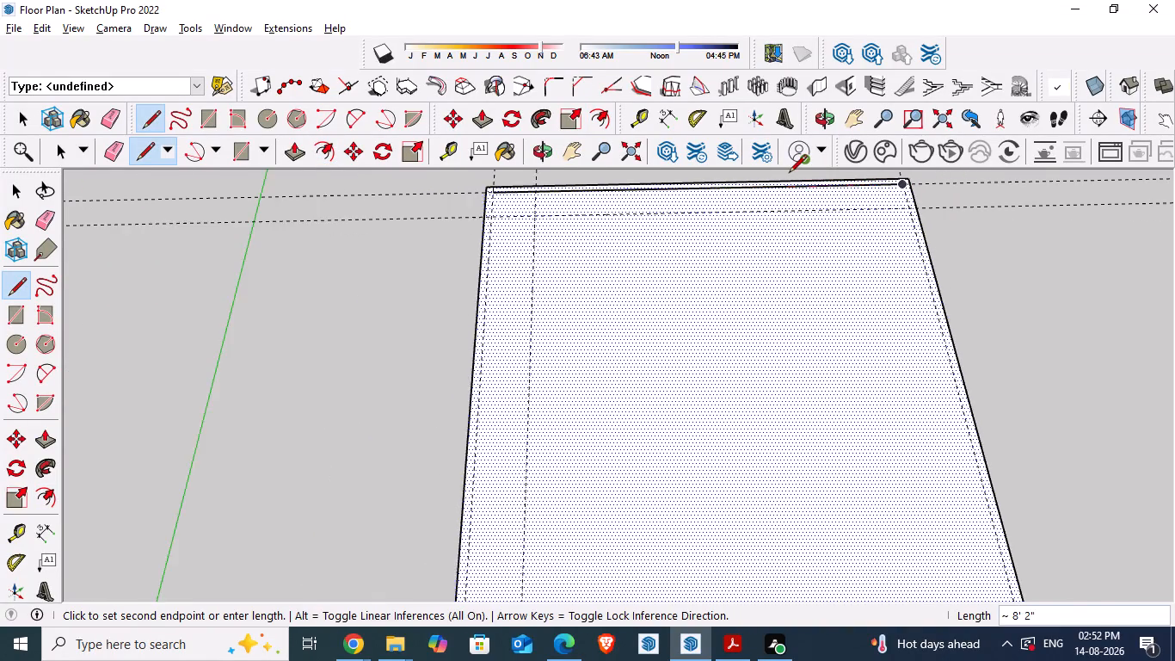
scroll(789, 174, "down", 10)
scroll(978, 529, "up", 6)
scroll(895, 460, "up", 13)
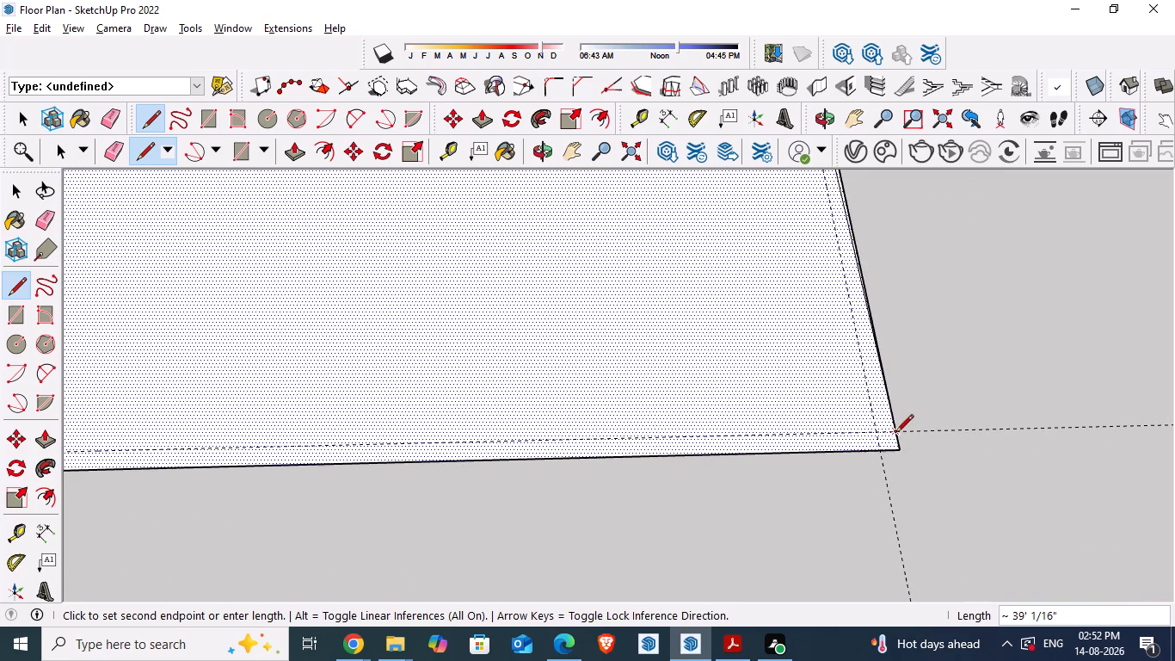
left_click(880, 435)
Close the boundary wall's inner outline along the near 6" guide and back up the 6" guide beside the 3'6" guide, about 39' long.
scroll(915, 435, "down", 12)
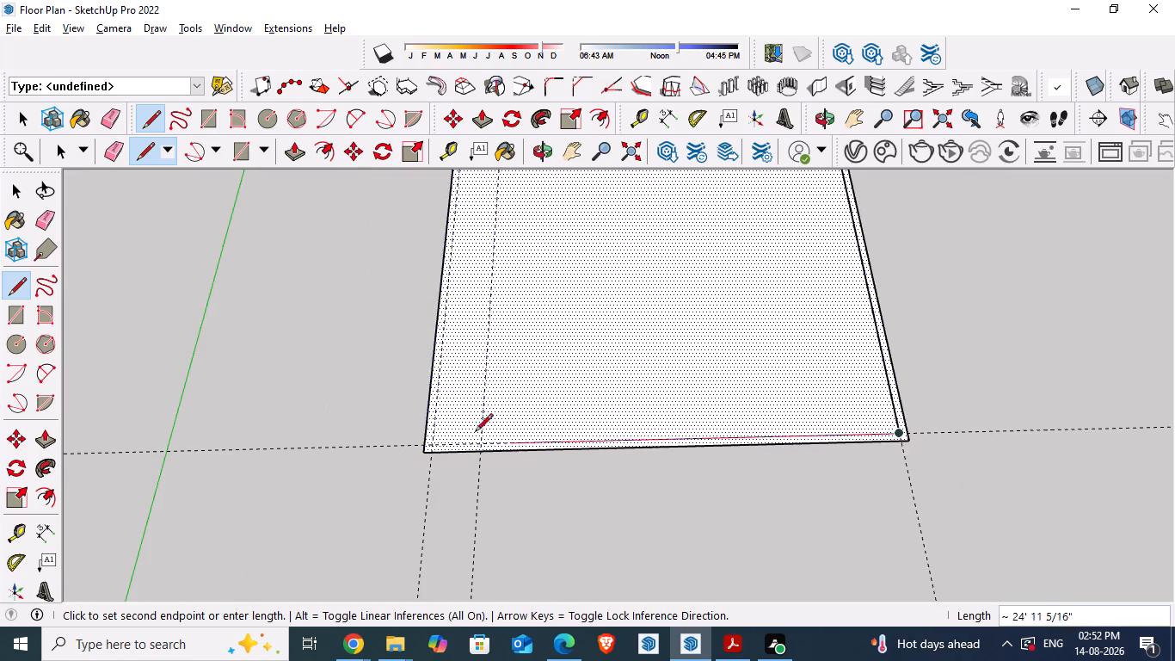
scroll(463, 431, "up", 11)
left_click(382, 463)
scroll(456, 550, "down", 8)
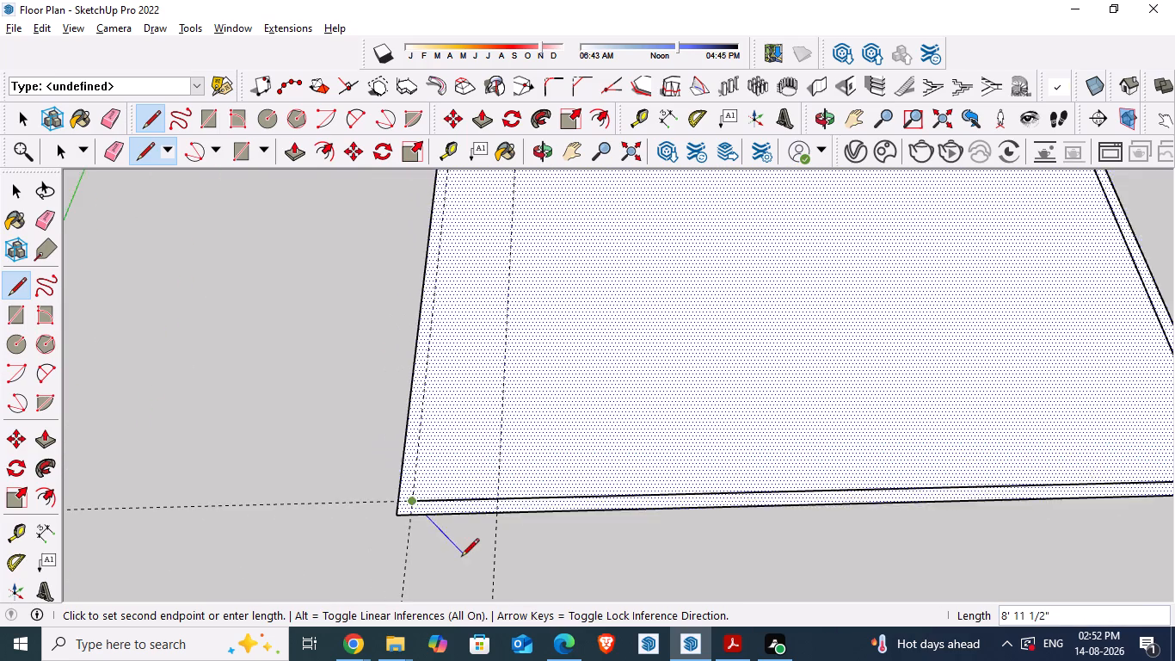
scroll(461, 558, "down", 12)
scroll(456, 275, "up", 16)
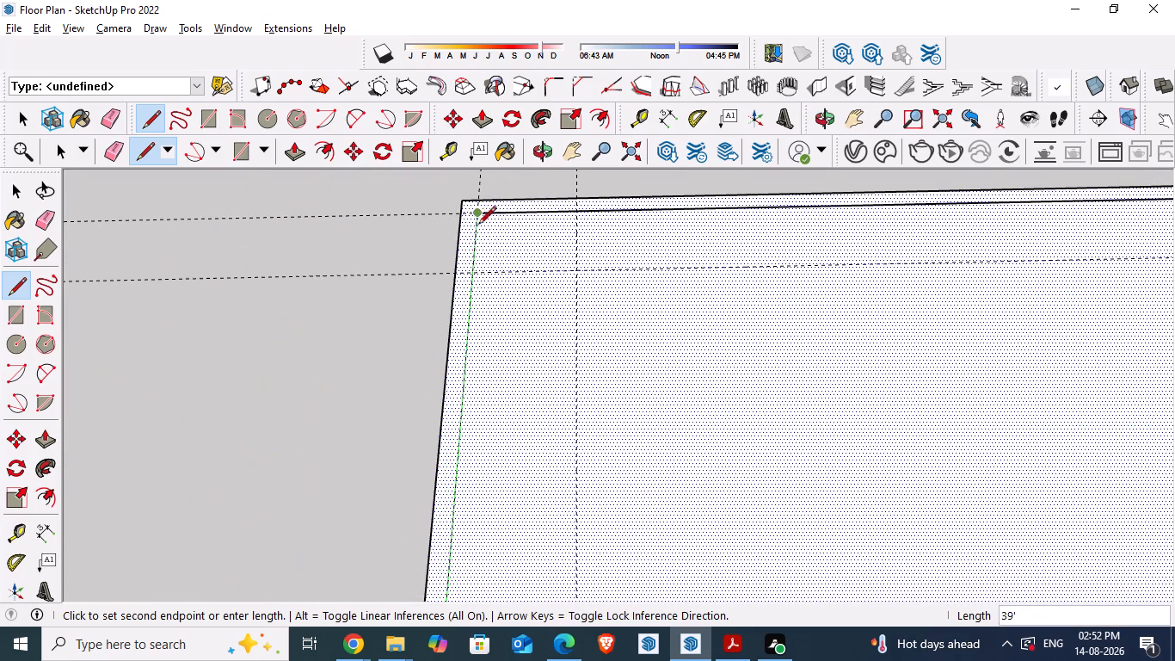
left_click(483, 214)
key("space")
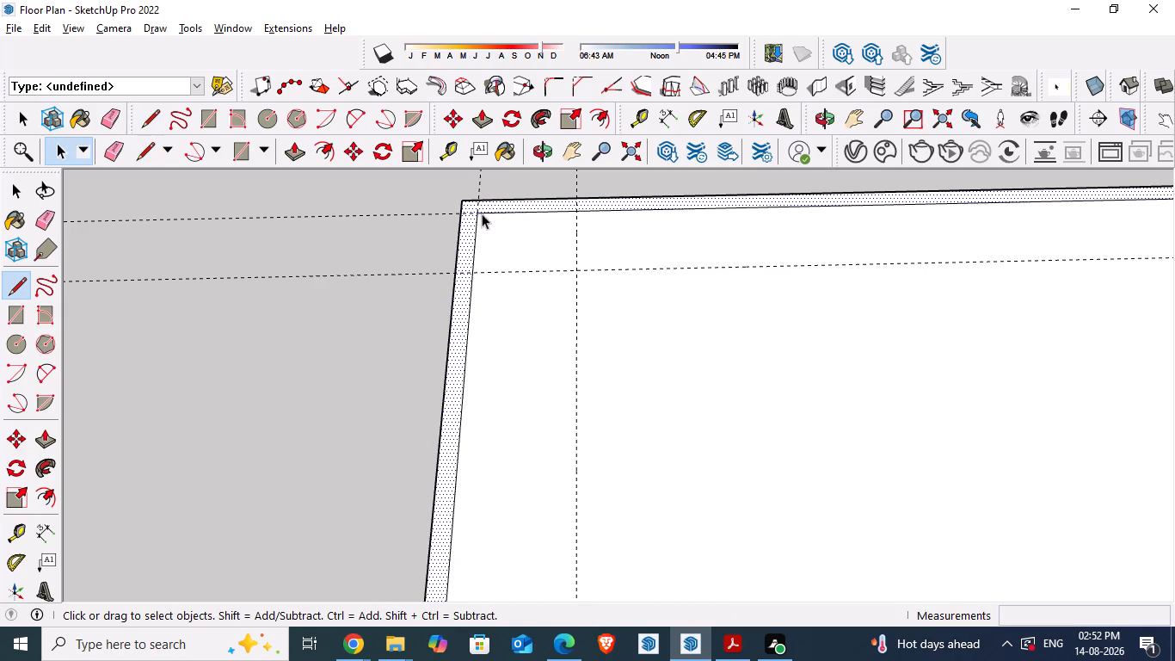
Select the boundary wall band and inspect the whole traced outline from above.
left_click(345, 356)
scroll(322, 382, "up", 1)
scroll(321, 377, "down", 5)
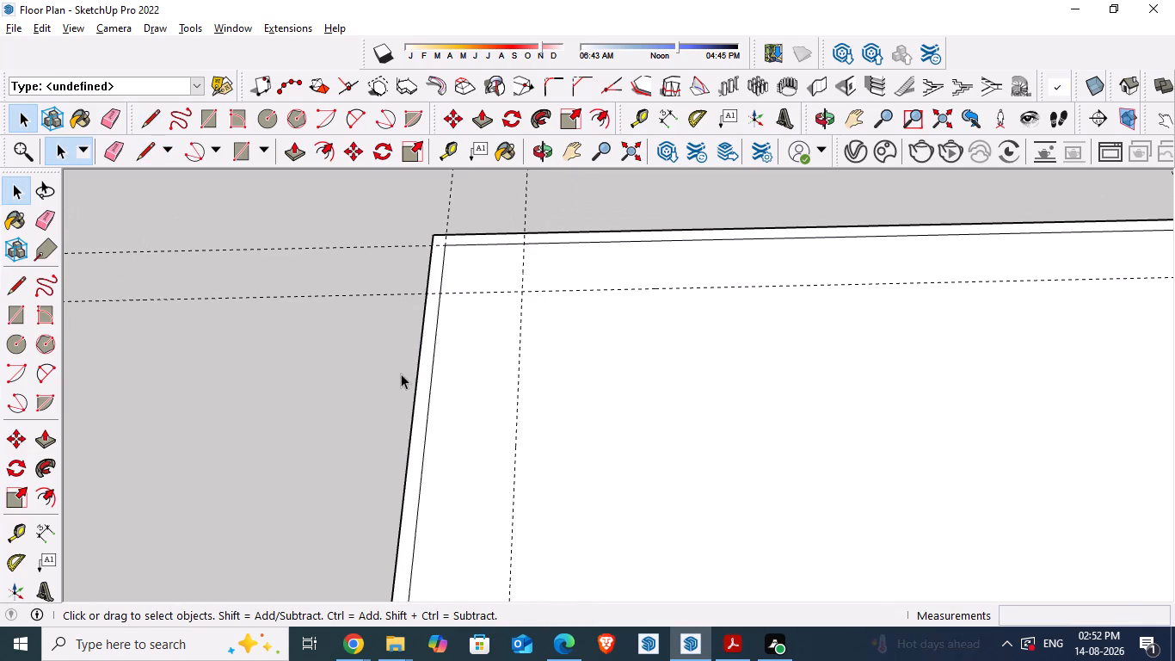
left_click(427, 383)
scroll(322, 222, "down", 8)
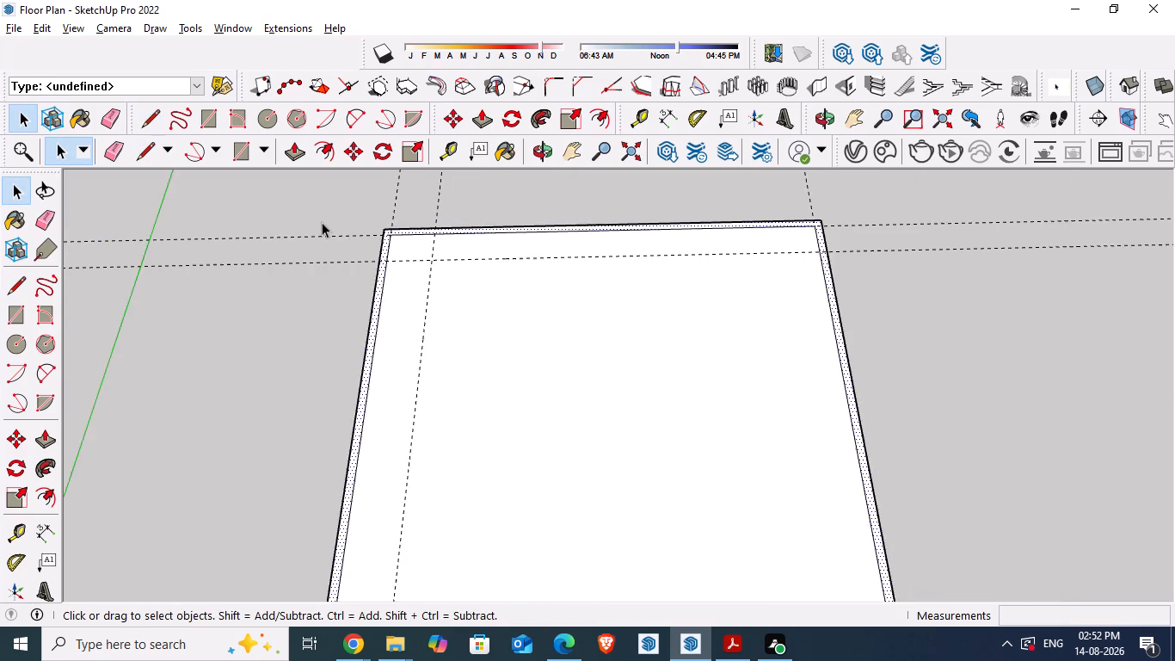
scroll(322, 222, "down", 16)
scroll(404, 438, "up", 9)
scroll(462, 454, "down", 12)
middle_click_drag(469, 465, 461, 522)
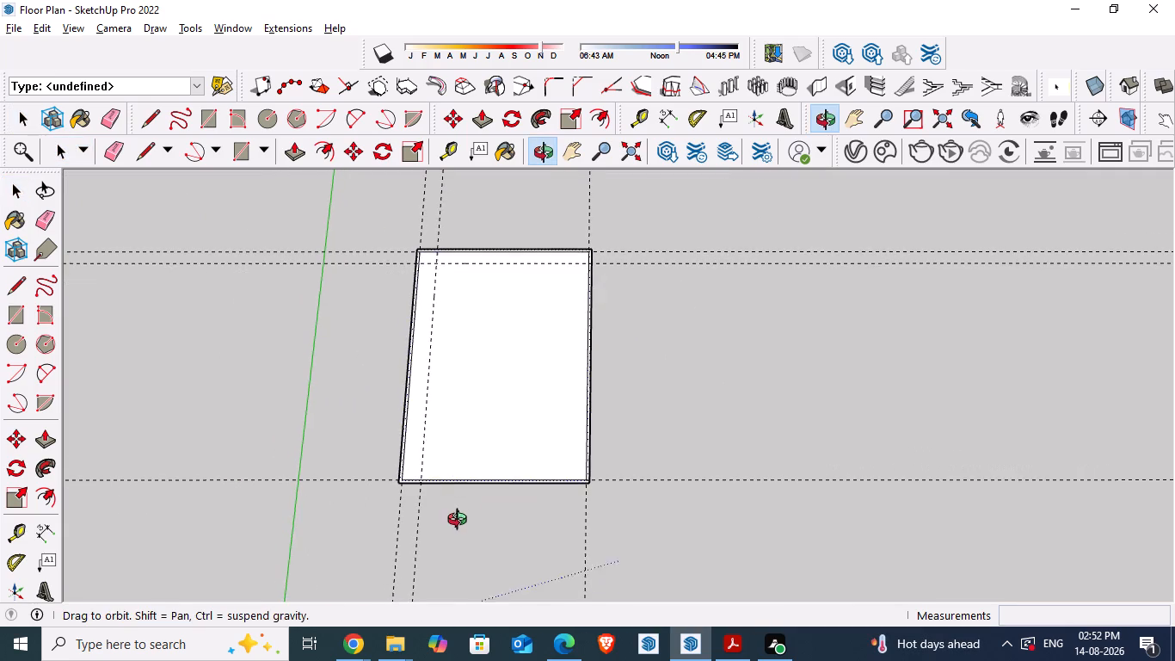
middle_click_drag(461, 522, 460, 525)
middle_click_drag(454, 387, 452, 446)
scroll(456, 380, "up", 5)
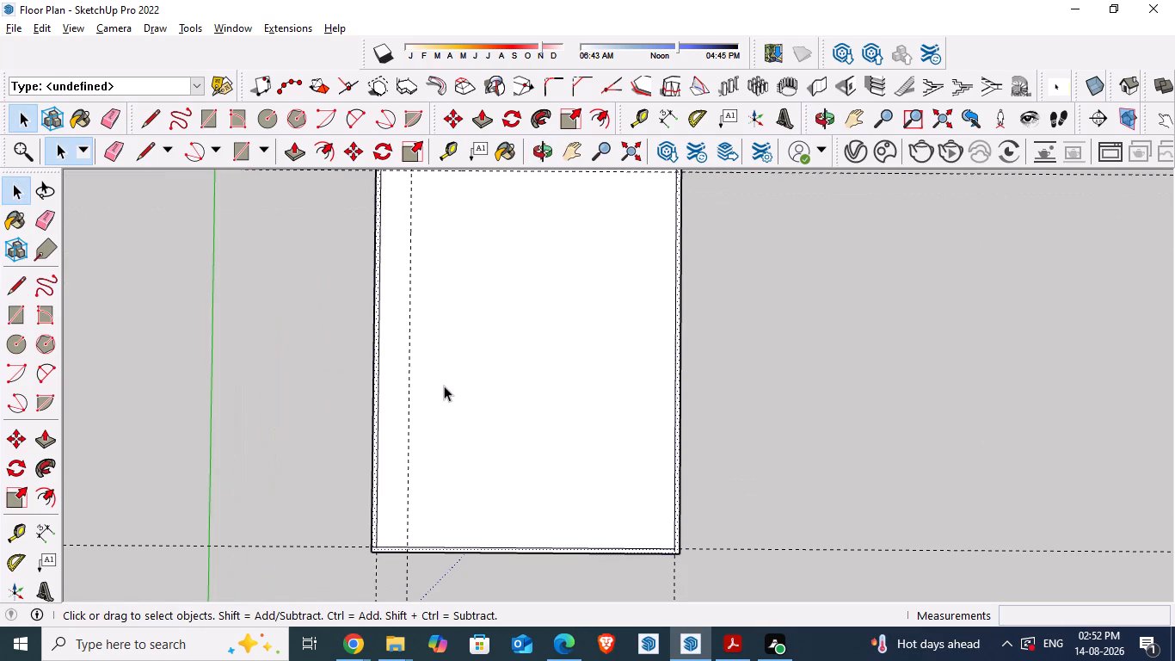
Check the front road in the PDF and place a guide 25' outside the plot's near 30' edge.
key("alt+Tab")
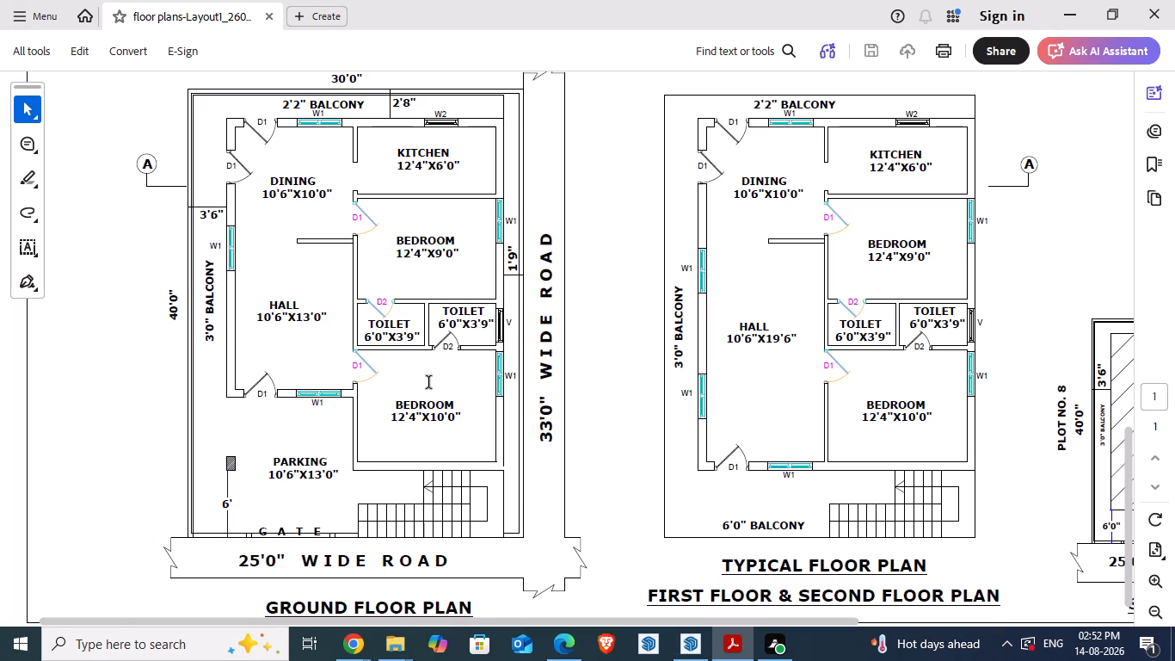
key("alt+Tab")
scroll(435, 338, "down", 10)
scroll(438, 497, "up", 3)
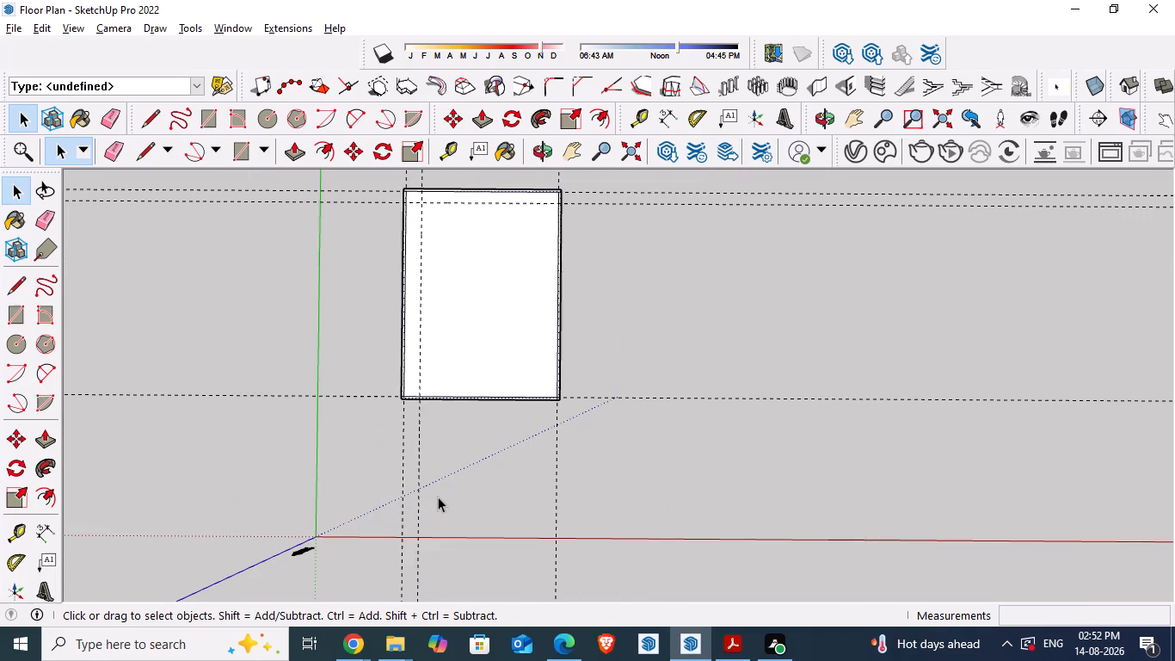
key("alt+Tab")
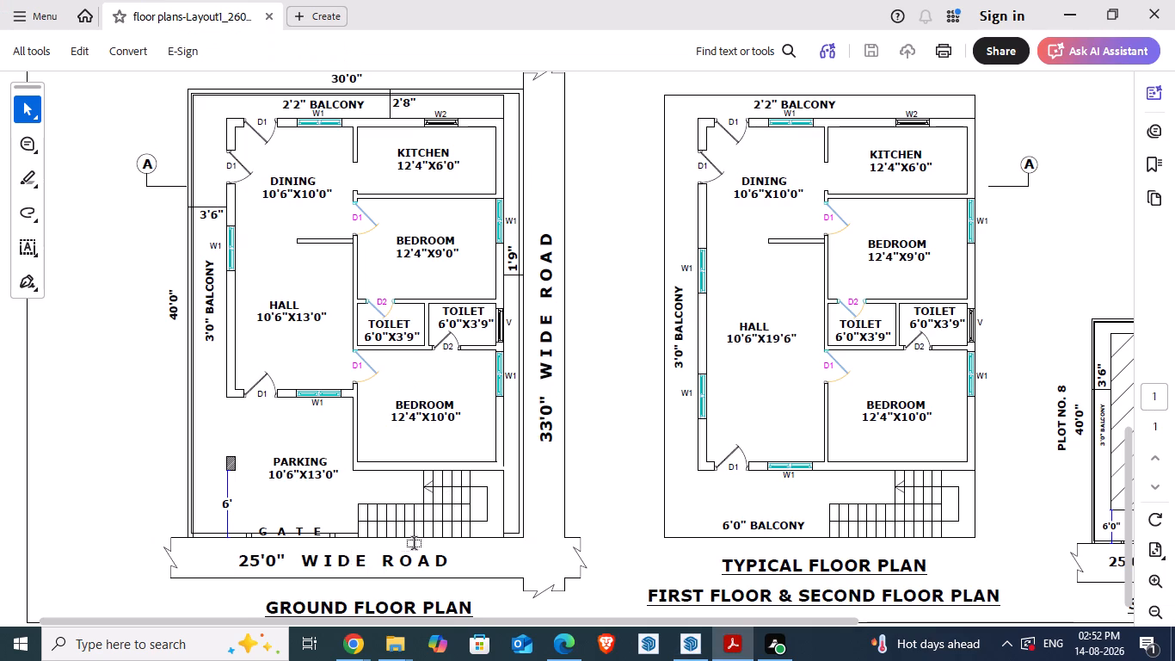
key("alt+Tab")
scroll(458, 405, "up", 9)
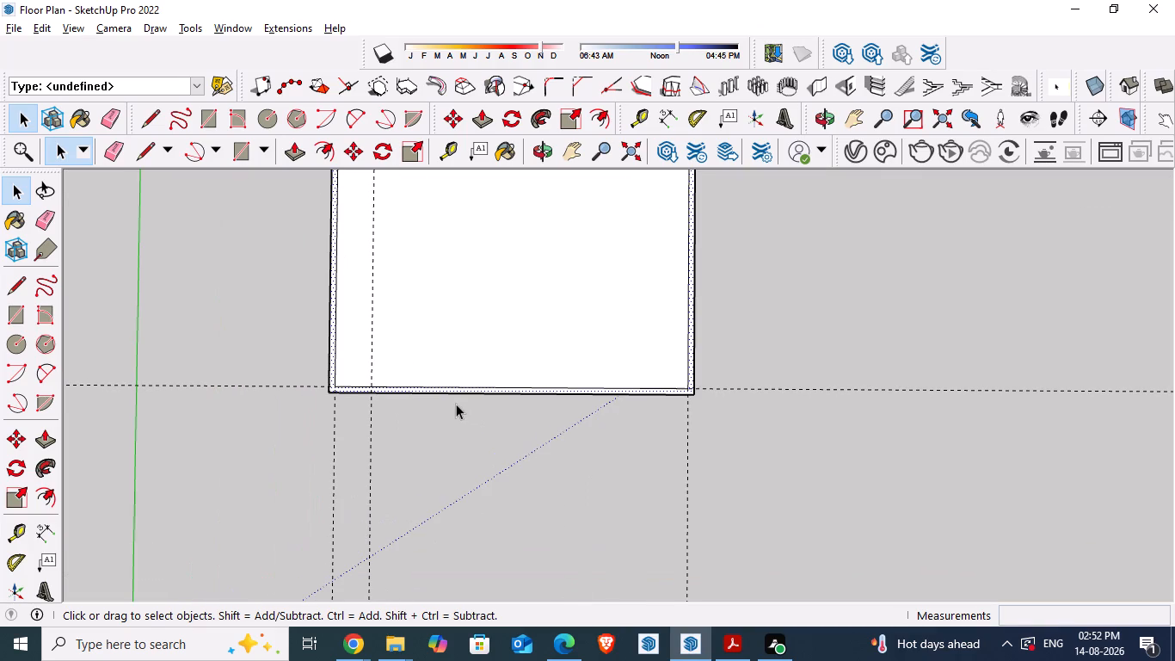
key("t")
left_click(458, 392)
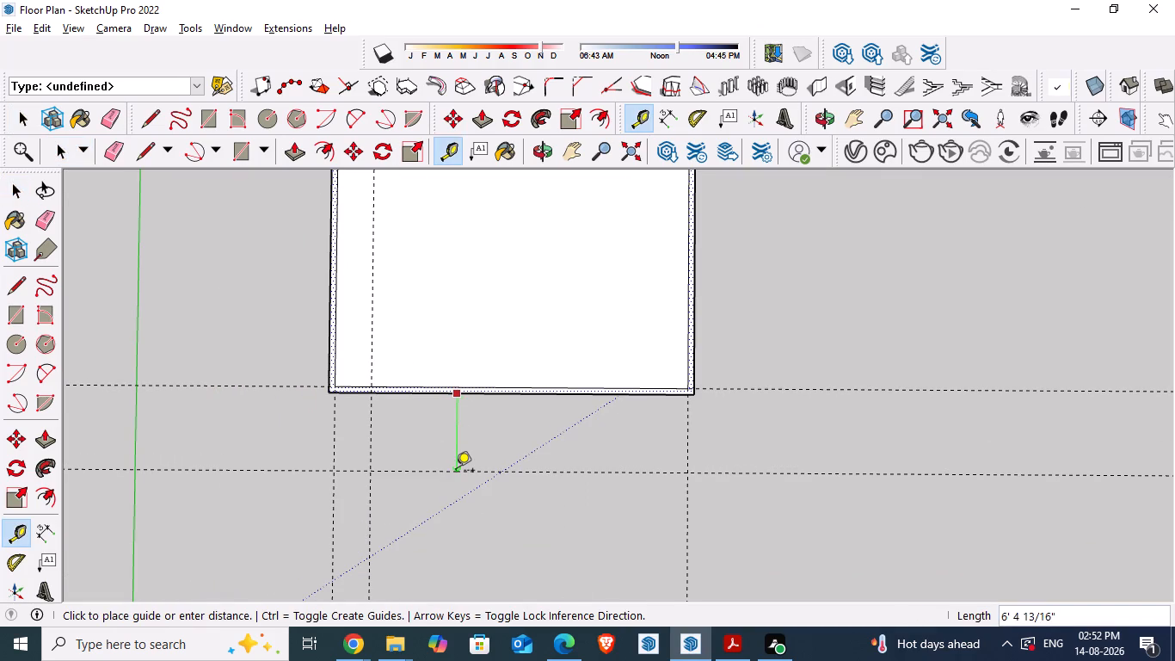
type("25'")
key("Return")
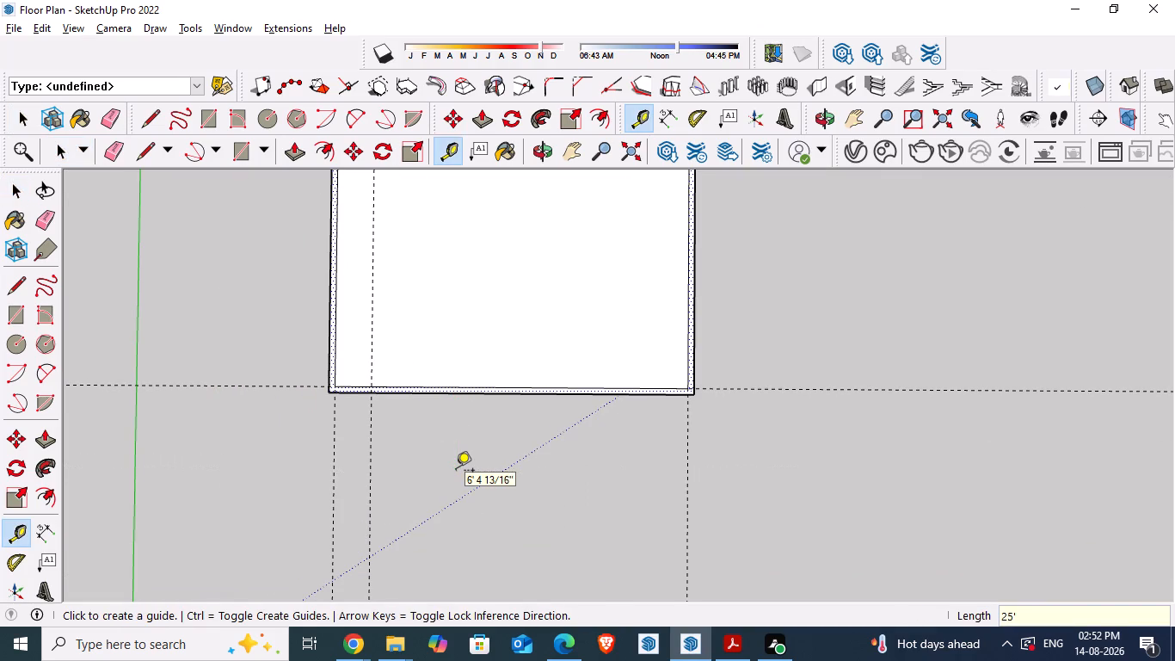
scroll(457, 468, "down", 10)
scroll(482, 576, "up", 5)
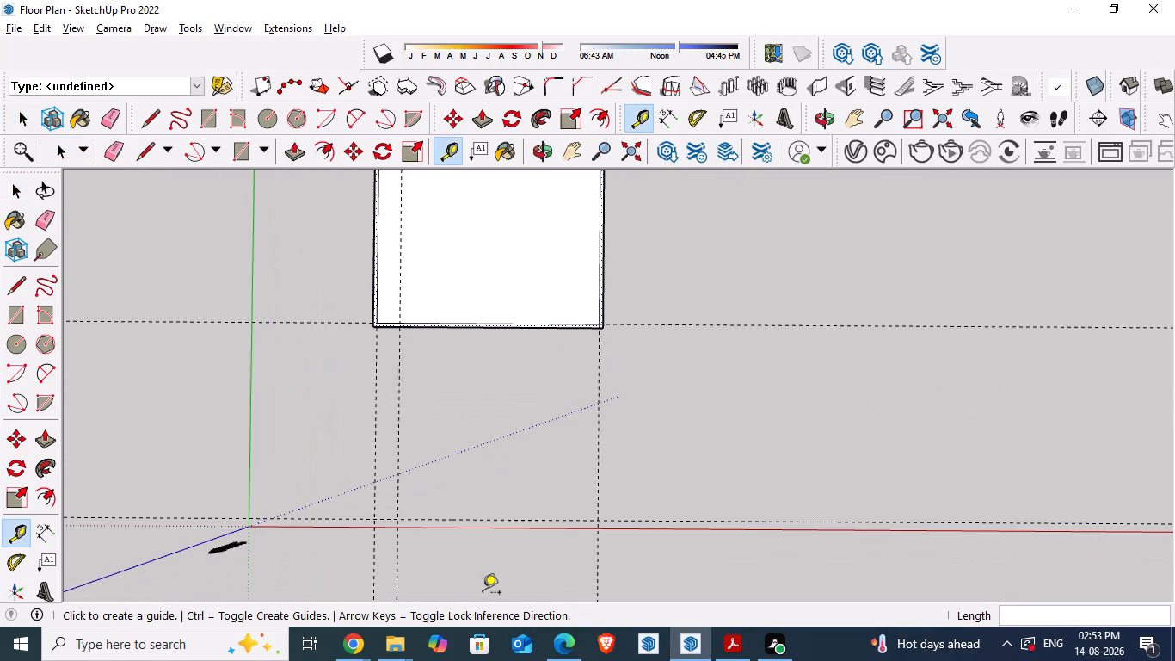
Draw the front road's outer edge as a line about 87' long on the 25' guide, starting near the origin.
key("space")
key("l")
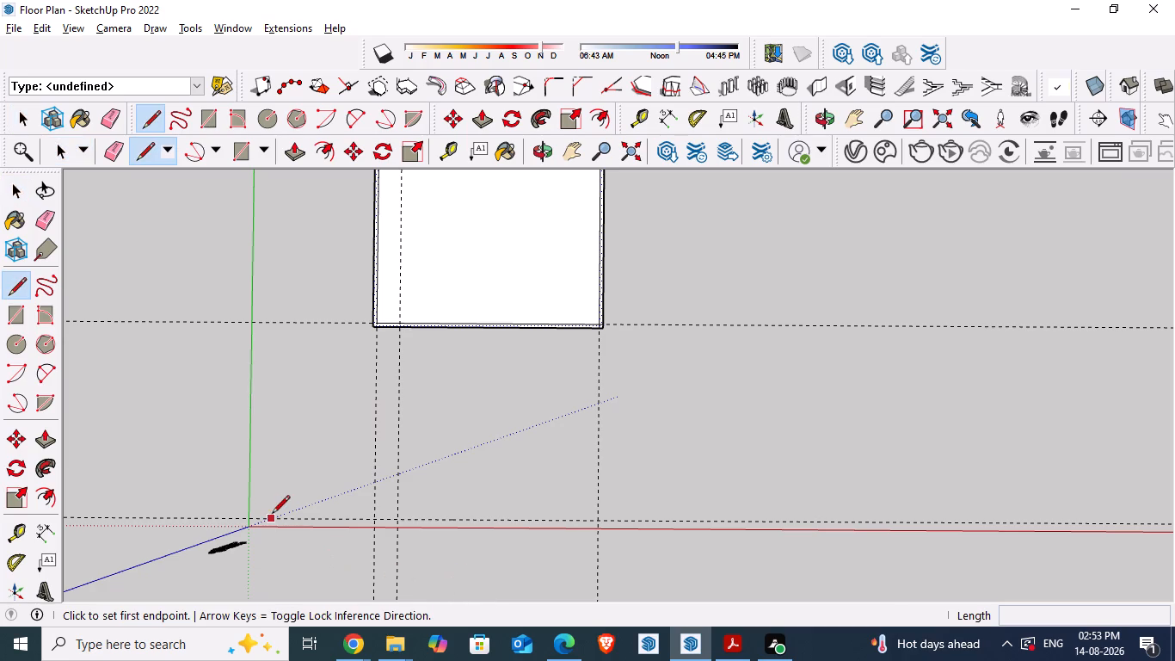
left_click(263, 515)
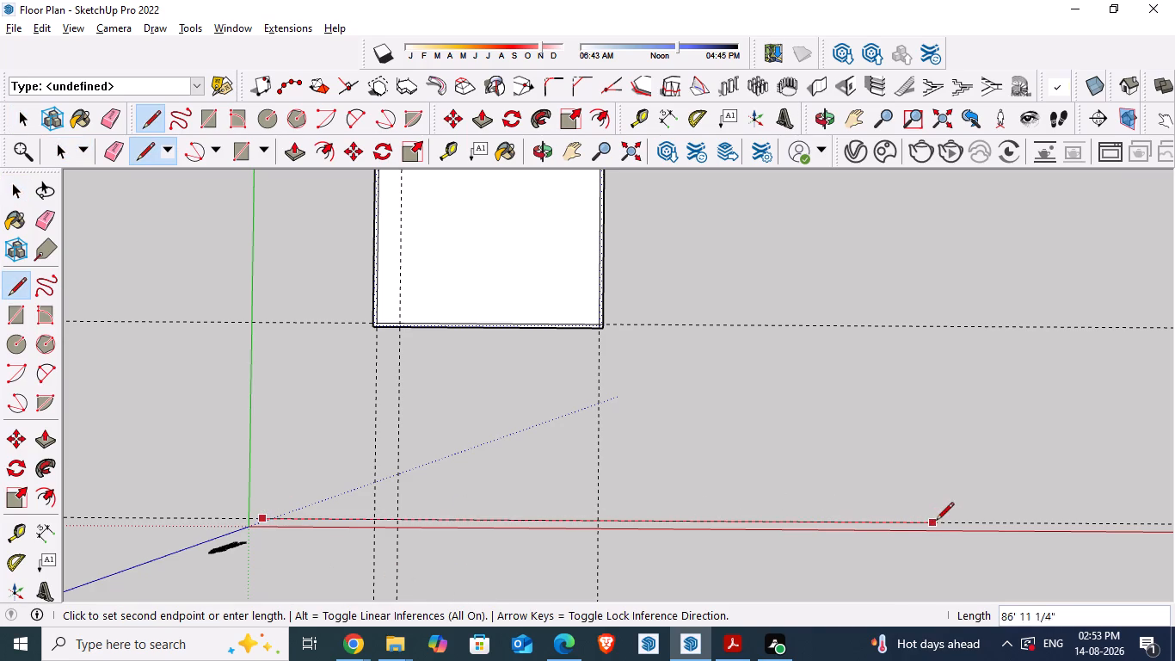
left_click(950, 519)
key("space")
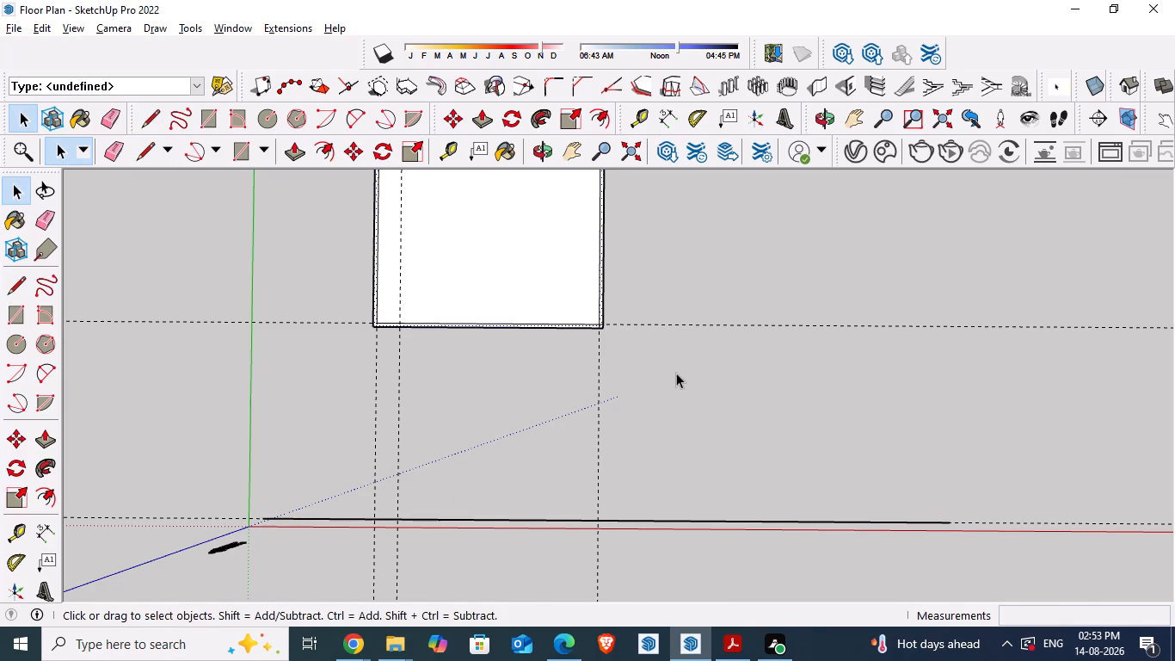
Recheck the PDF and extend the plot's near 30' edge about 14' outward from its corner toward the green axis.
key("alt+Tab")
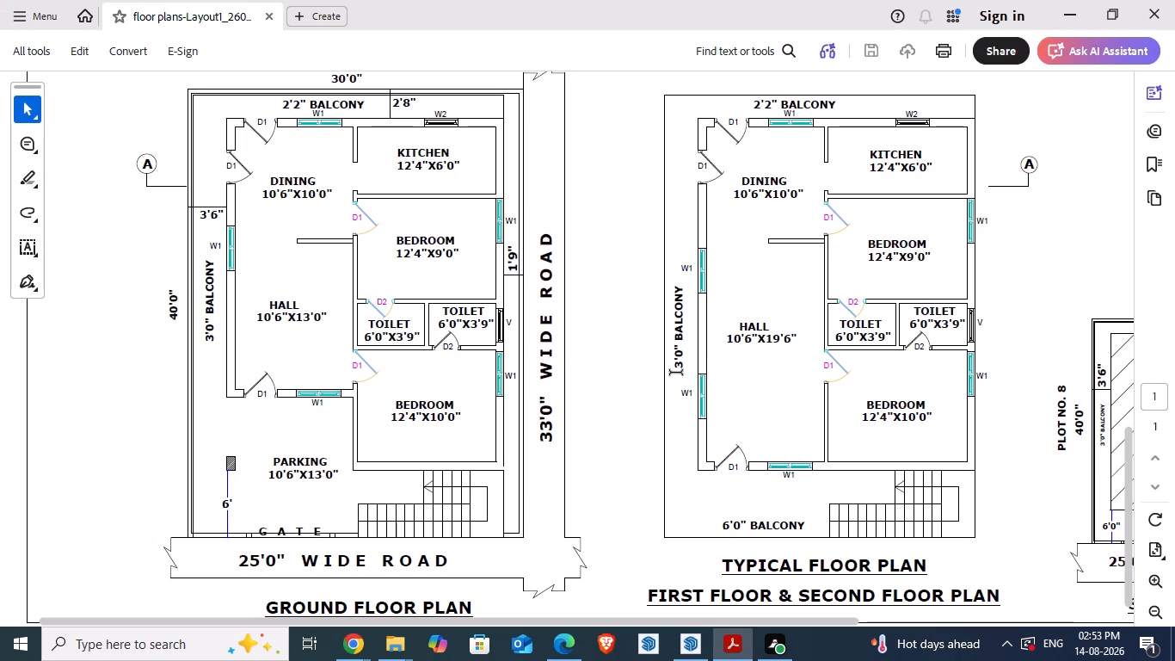
key("alt+Tab")
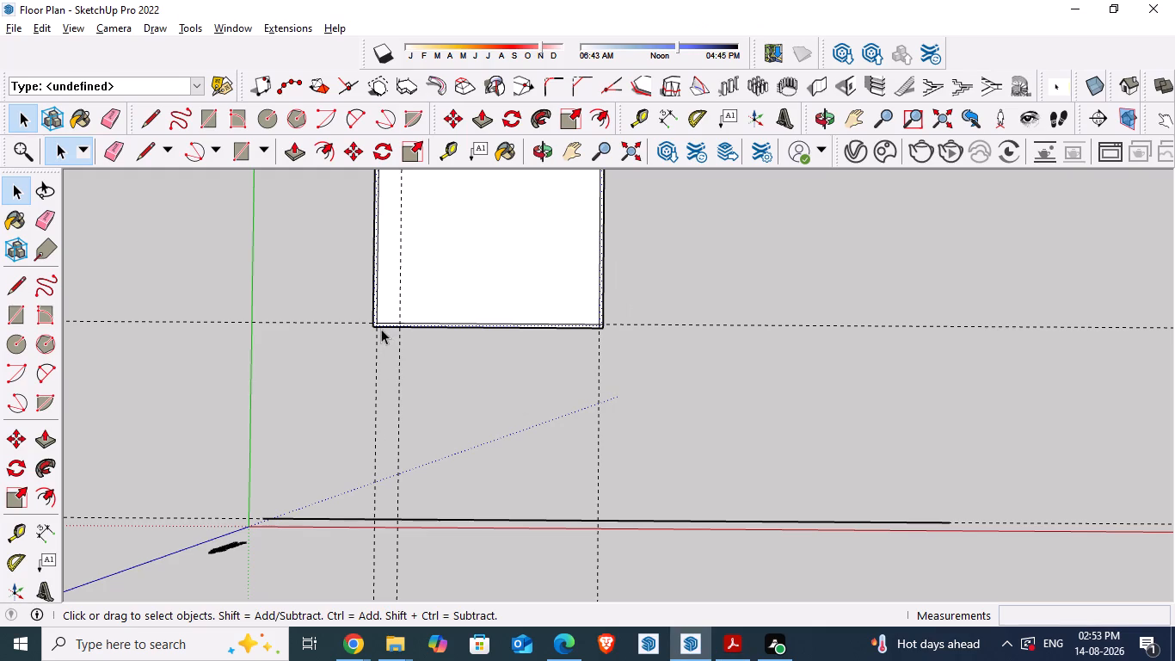
key("l")
scroll(386, 340, "up", 9)
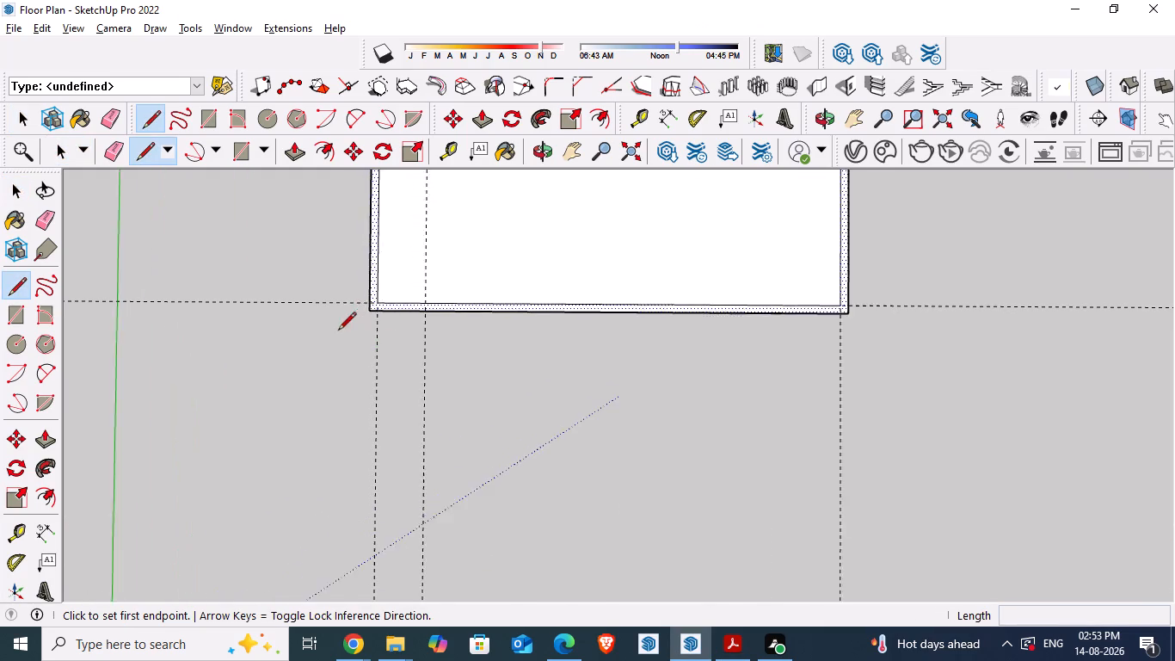
scroll(338, 331, "up", 1)
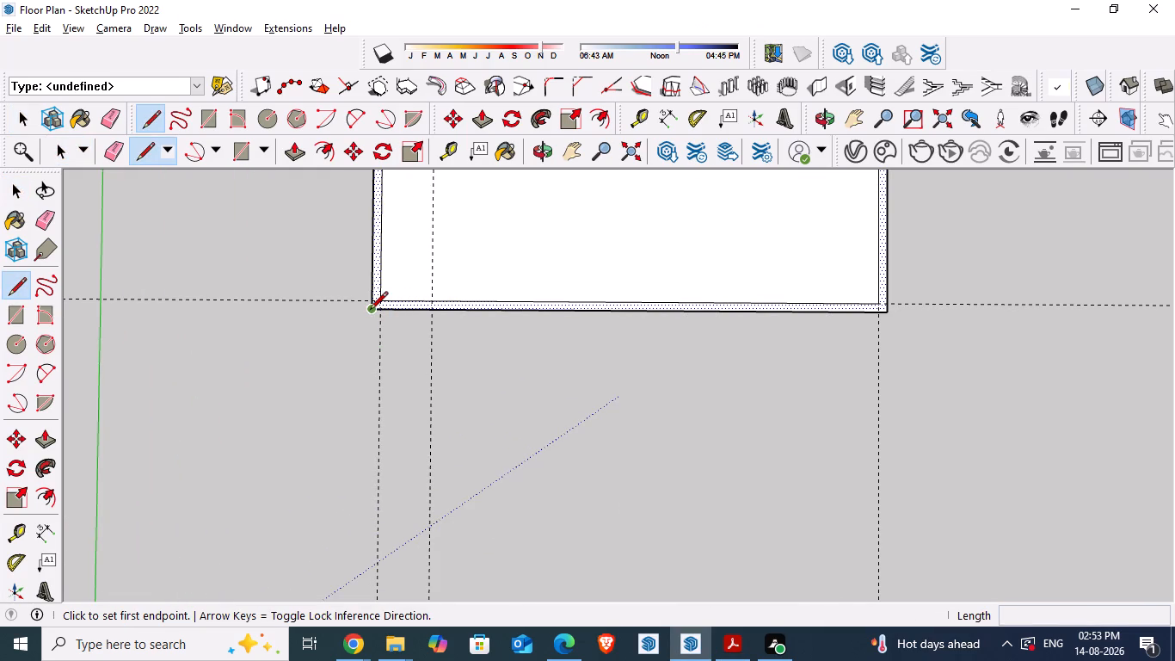
left_click(370, 311)
left_click(123, 315)
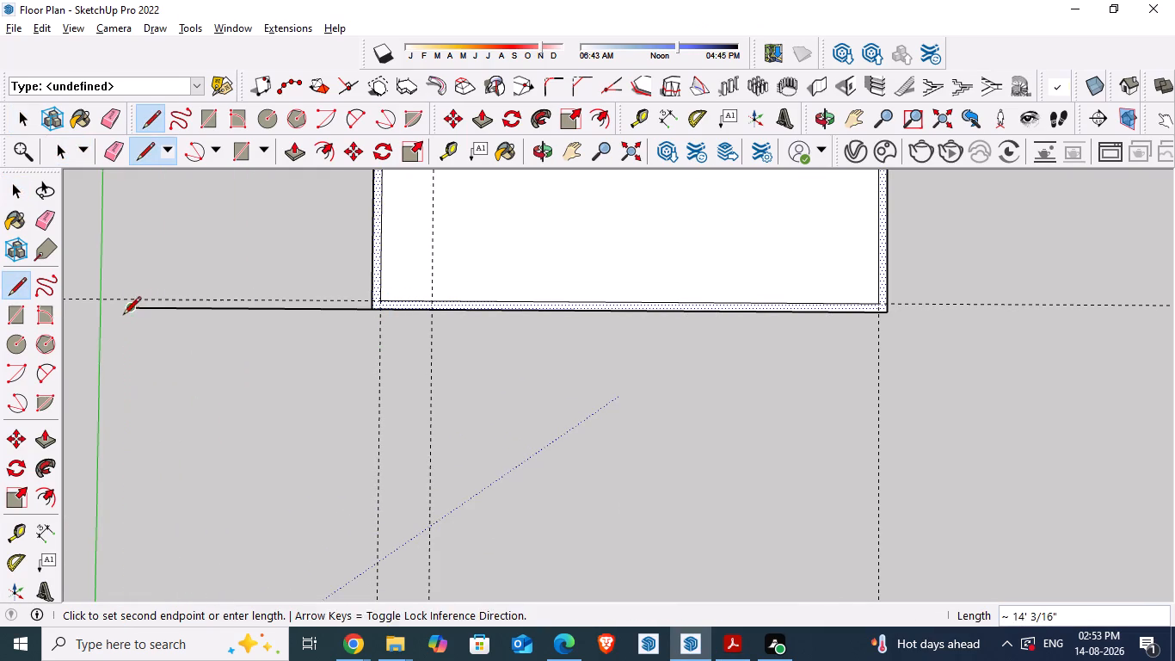
key("space")
scroll(212, 359, "down", 15)
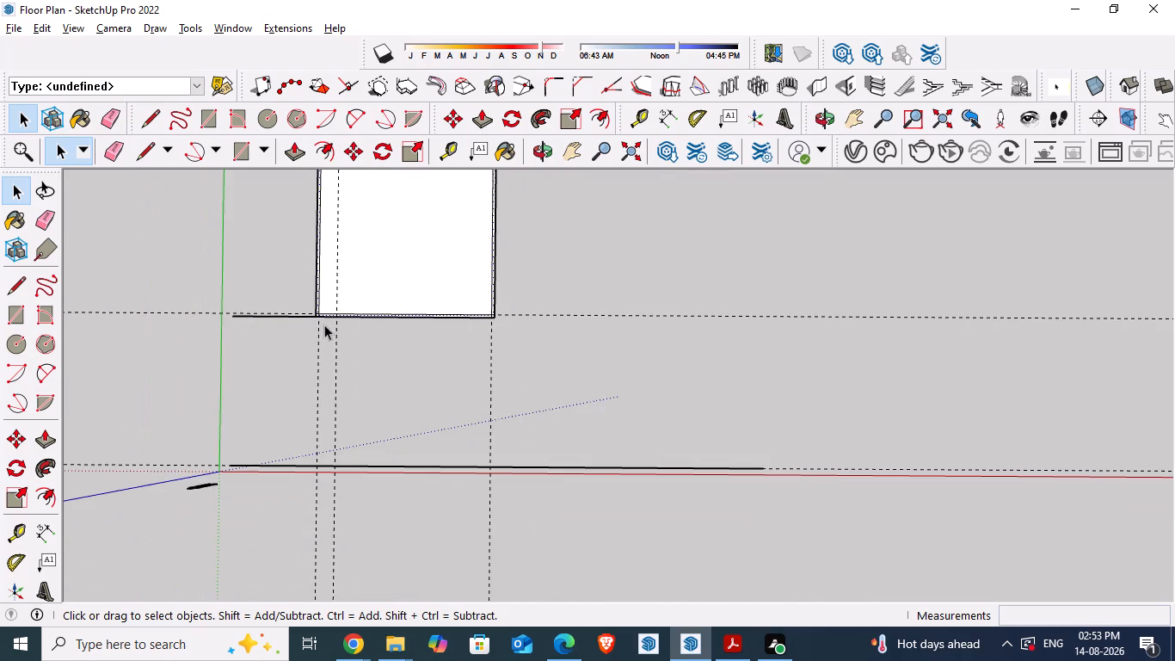
Compare the traced plot outline and its existing guides with the ground floor plan in the PDF to check the setbacks.
key("alt+Tab")
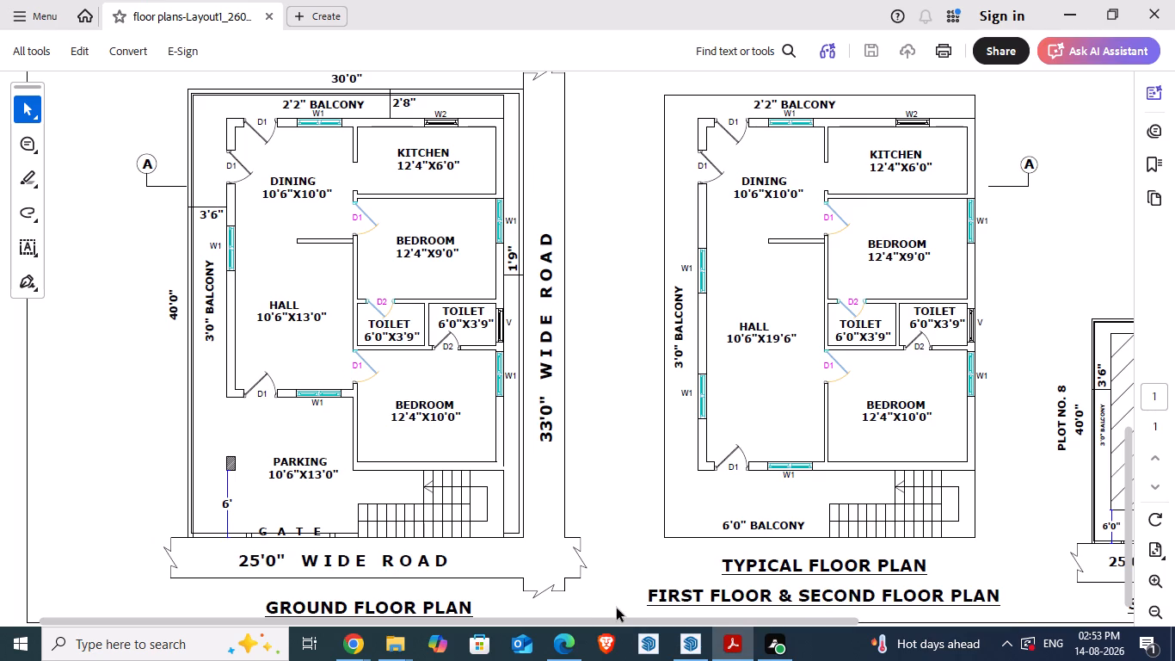
key("alt+Tab")
scroll(479, 524, "down", 7)
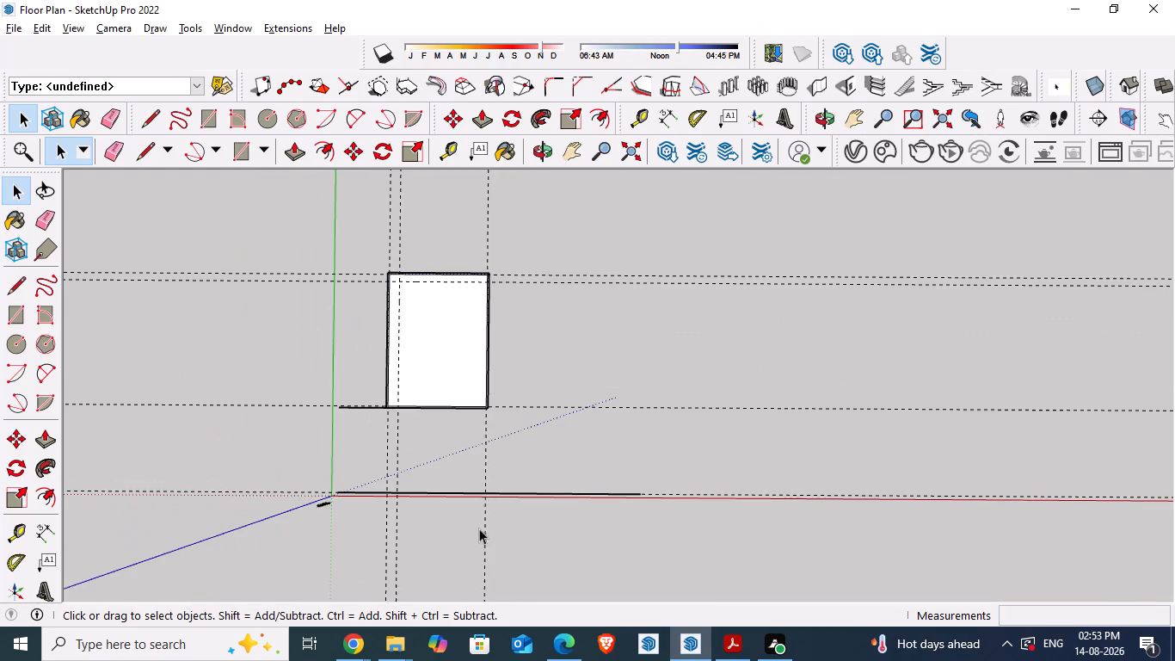
scroll(440, 297, "up", 7)
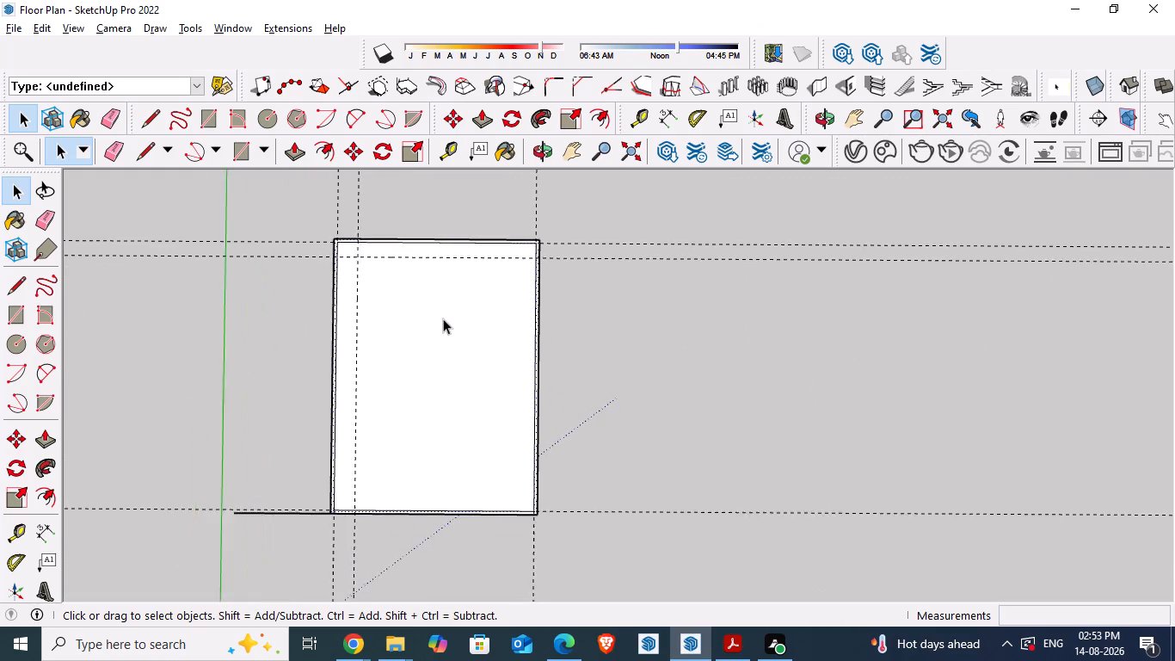
scroll(443, 318, "up", 1)
scroll(403, 245, "up", 3)
scroll(482, 237, "up", 3)
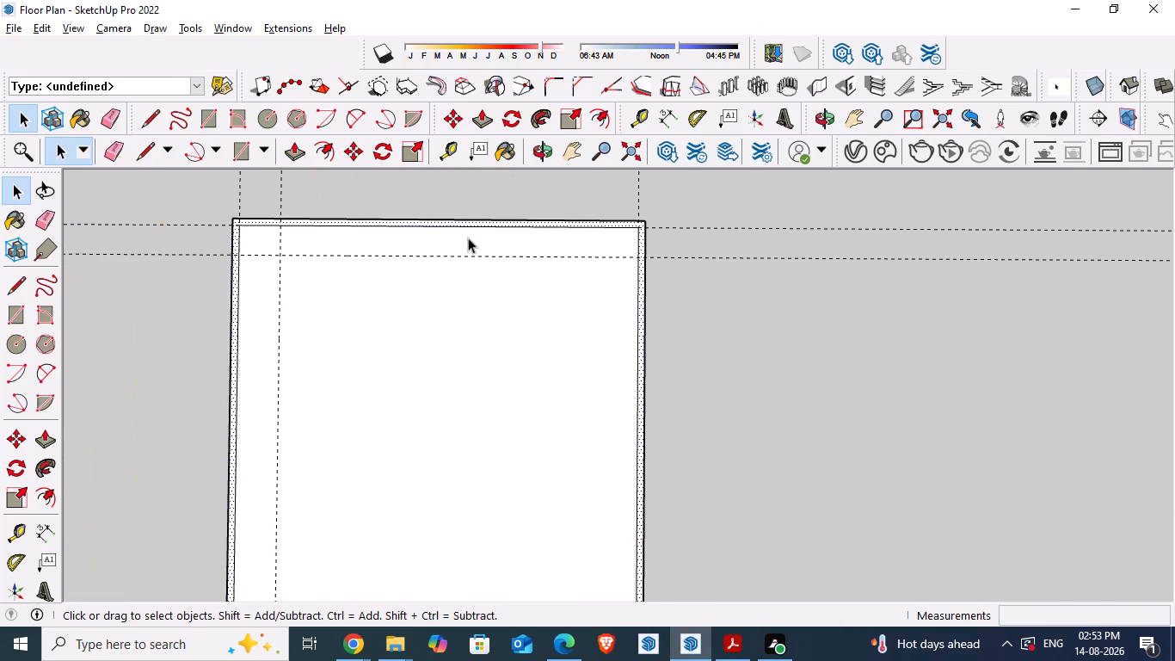
key("alt+Tab")
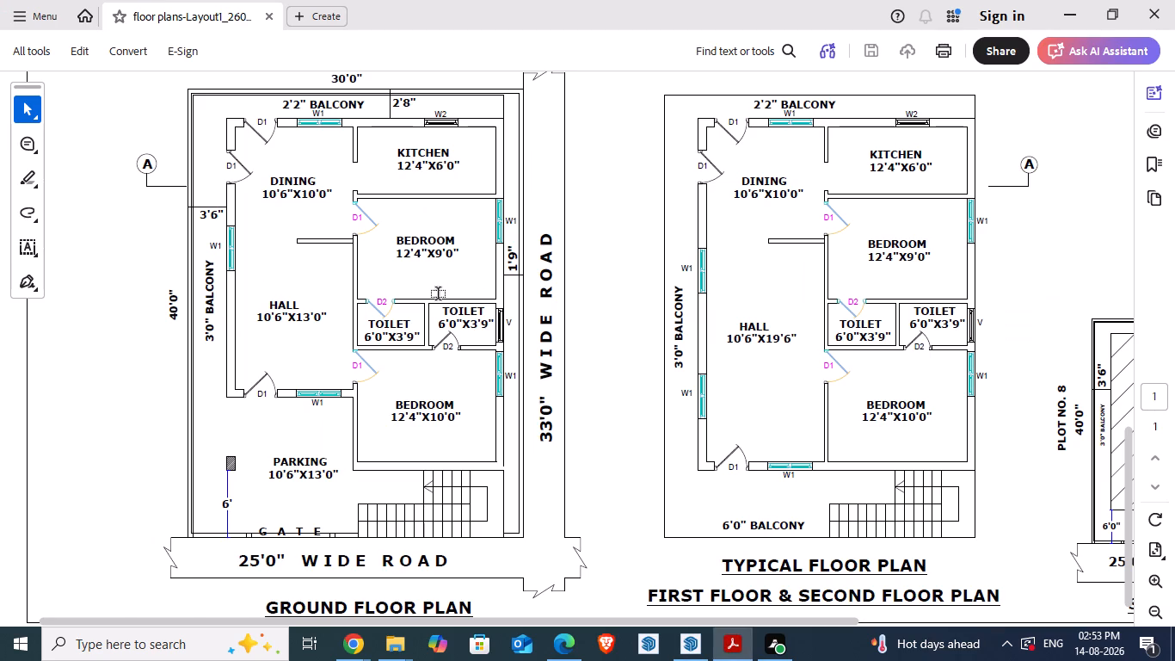
key("alt+Tab")
scroll(611, 273, "down", 4)
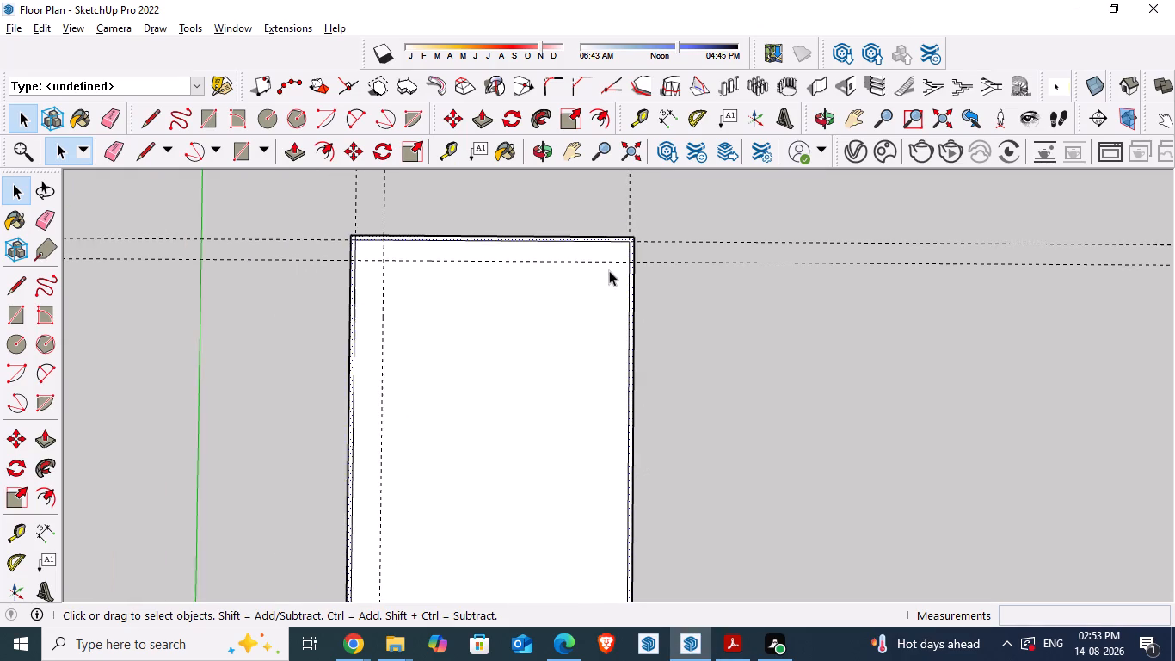
scroll(675, 528, "up", 4)
Recheck the PDF and place a guide 1'9" inside the plot's 40' edge on the 33'0" wide road side.
key("alt+Tab")
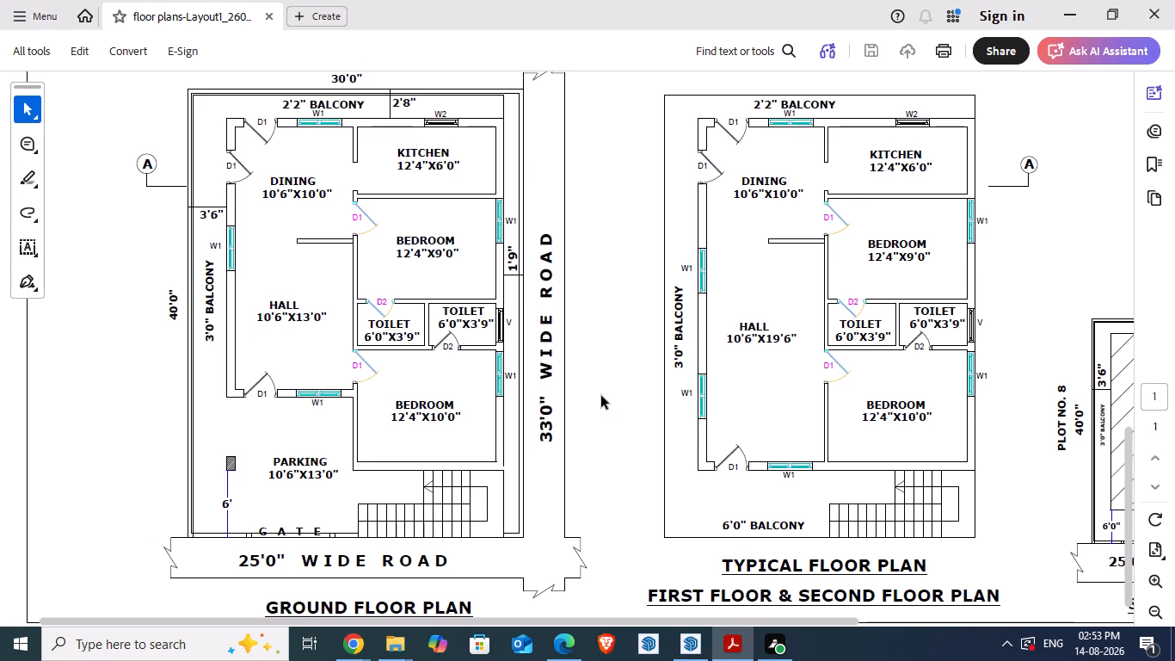
key("alt+Tab")
scroll(565, 338, "up", 3)
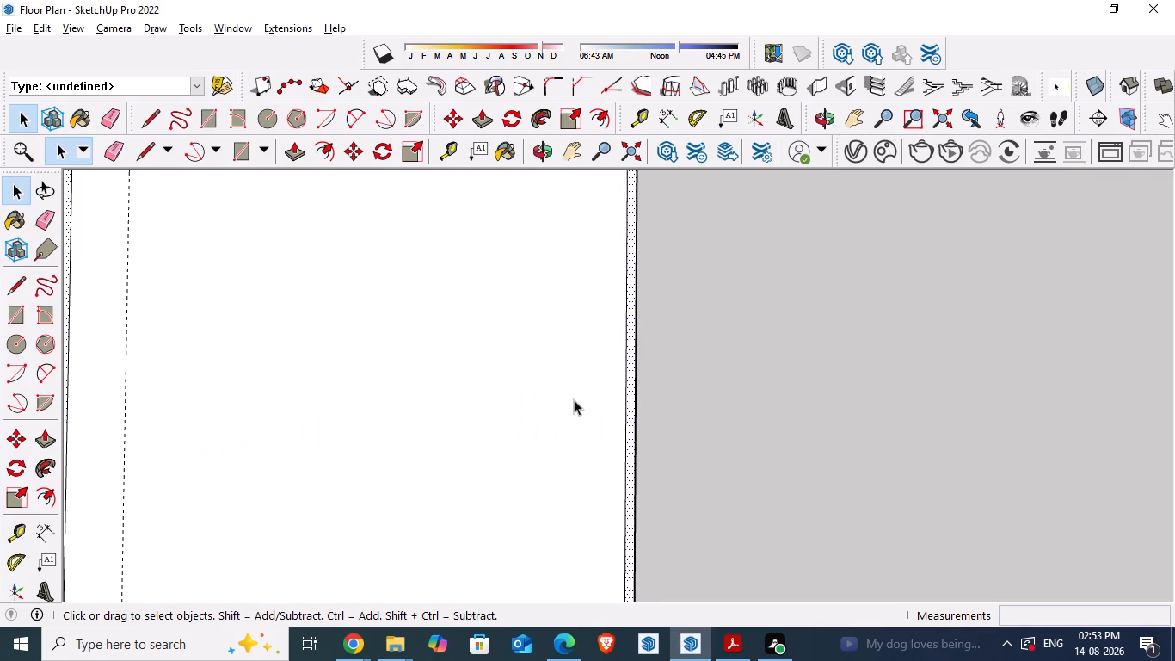
key("t")
left_click(632, 355)
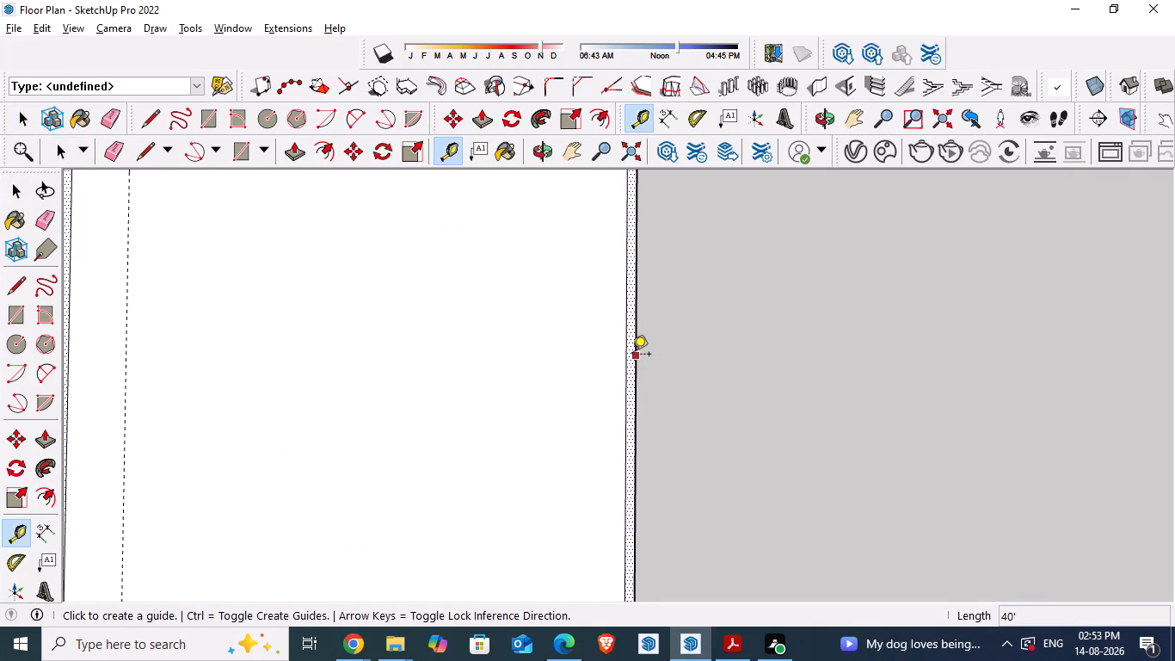
type("1'9\"")
key("Return")
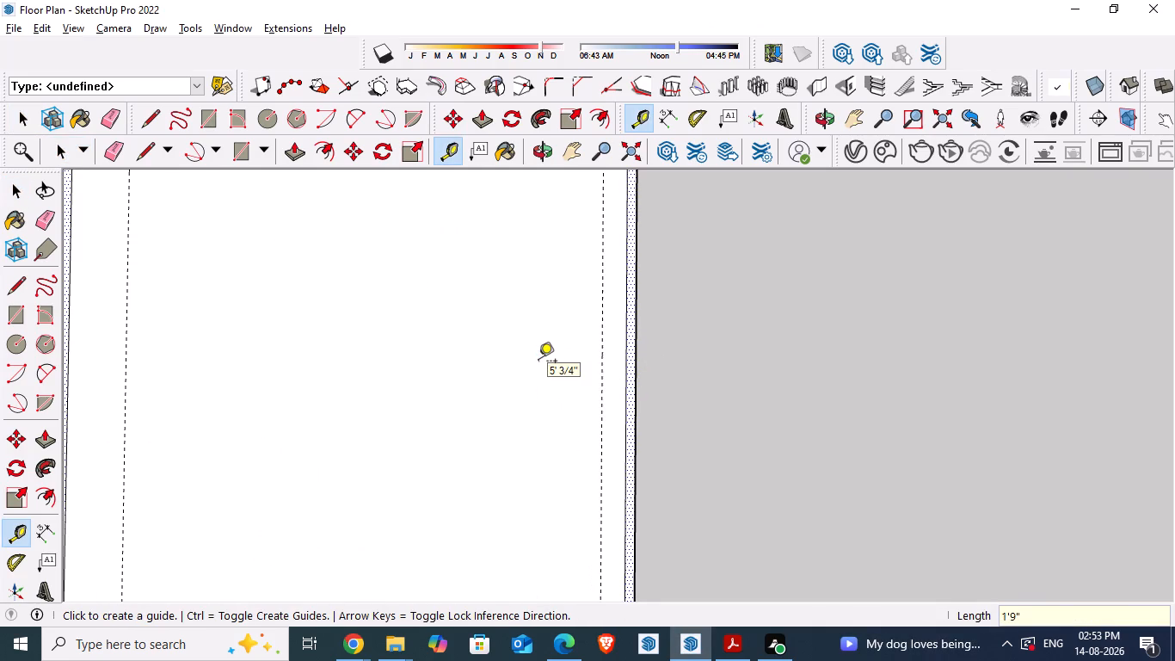
Recheck the setback guides against the PDF's ground floor plan and clear the selection of the boundary wall band.
scroll(557, 368, "down", 4)
scroll(637, 340, "up", 7)
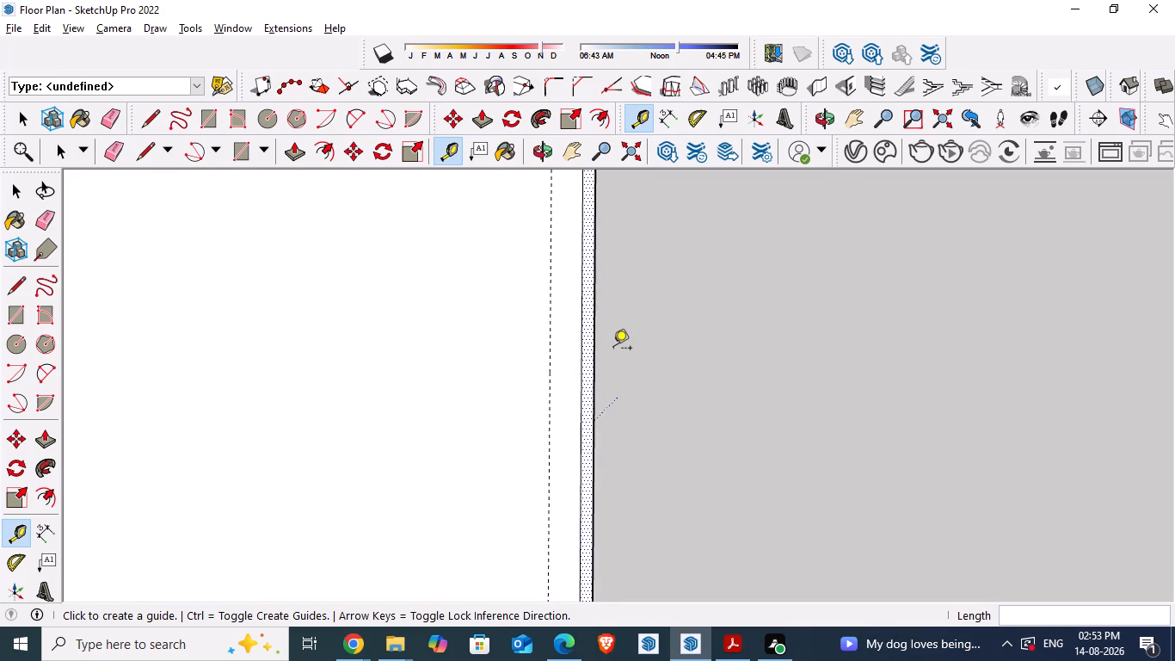
key("alt+Tab")
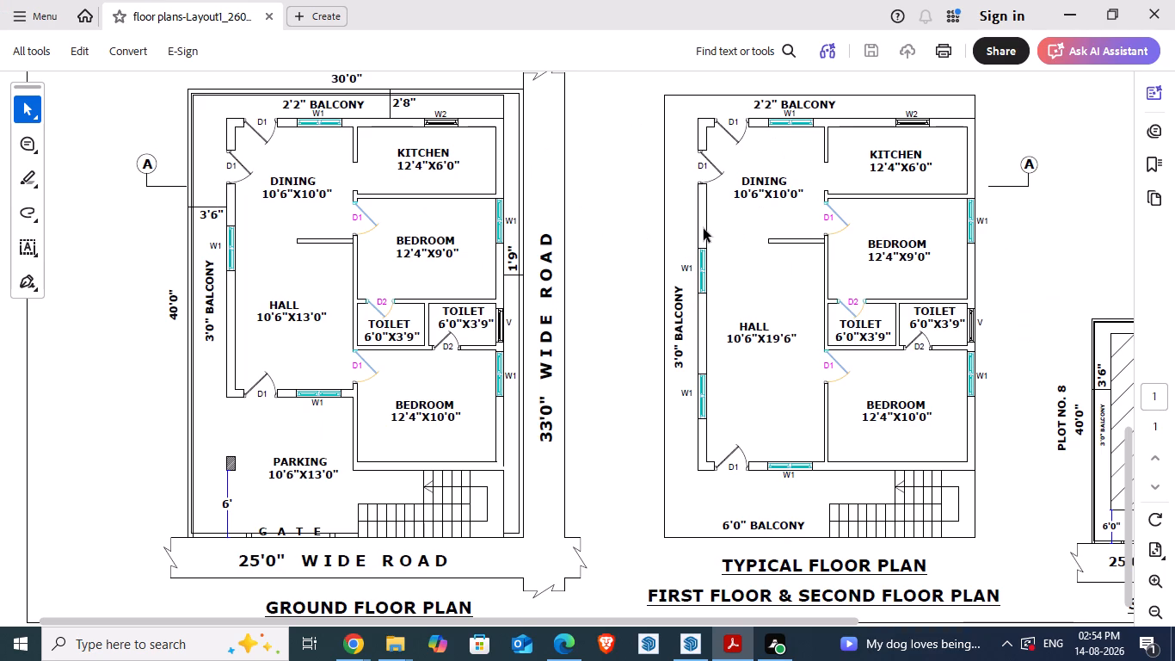
key("alt+Tab")
scroll(612, 318, "down", 10)
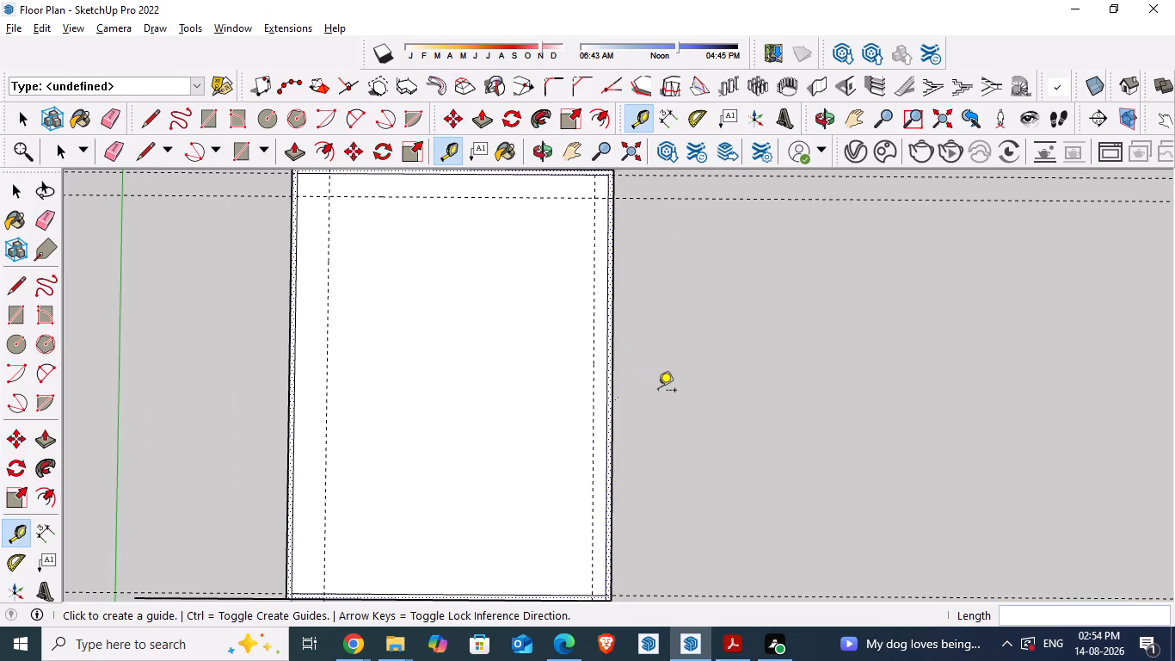
scroll(659, 392, "down", 2)
scroll(494, 194, "up", 3)
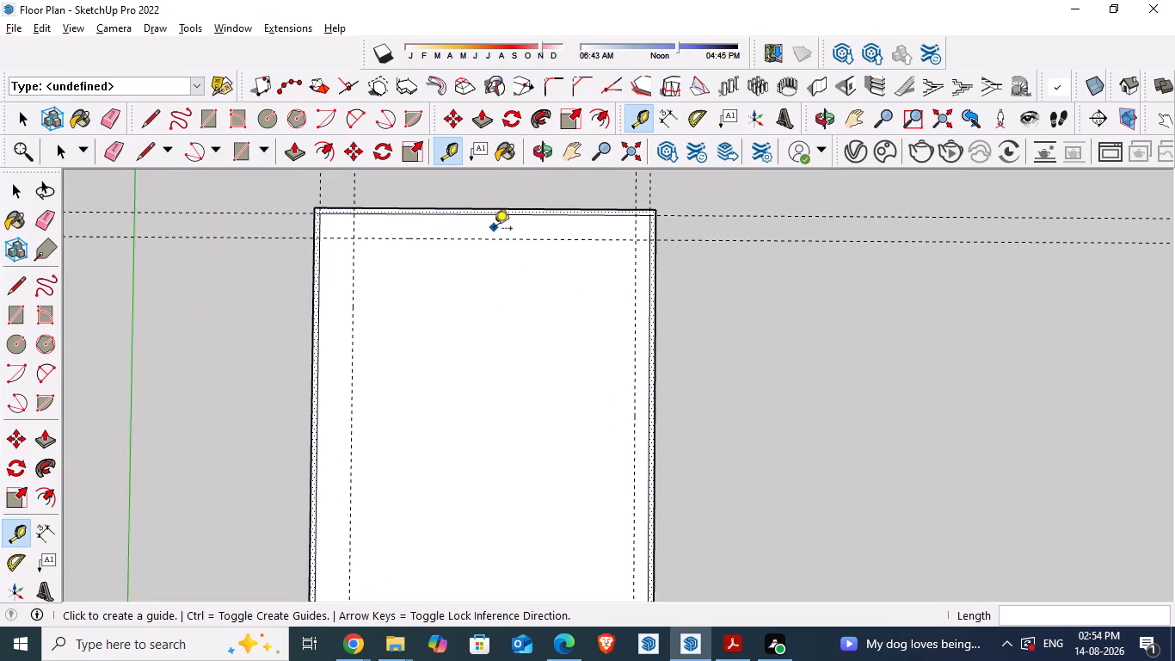
scroll(495, 231, "up", 1)
key("space")
left_click(864, 355)
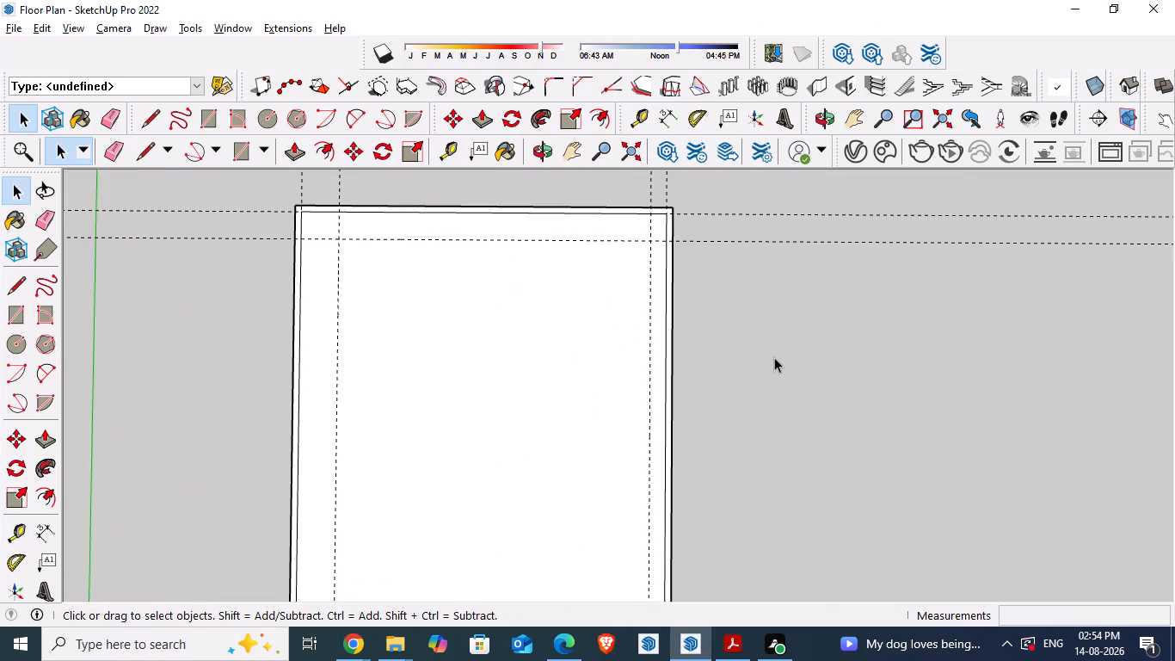
Draw the house's rear wall line 24'9" long on the rear setback guide, between the two side setback guides.
key("alt+Tab")
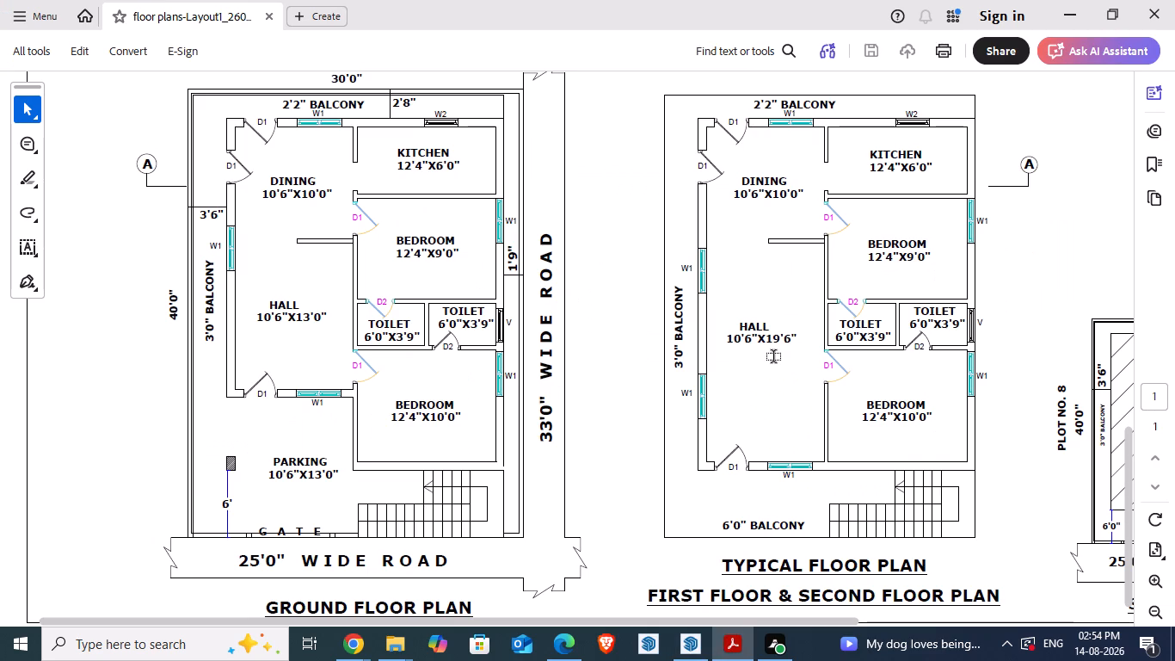
key("alt+Tab")
key("l")
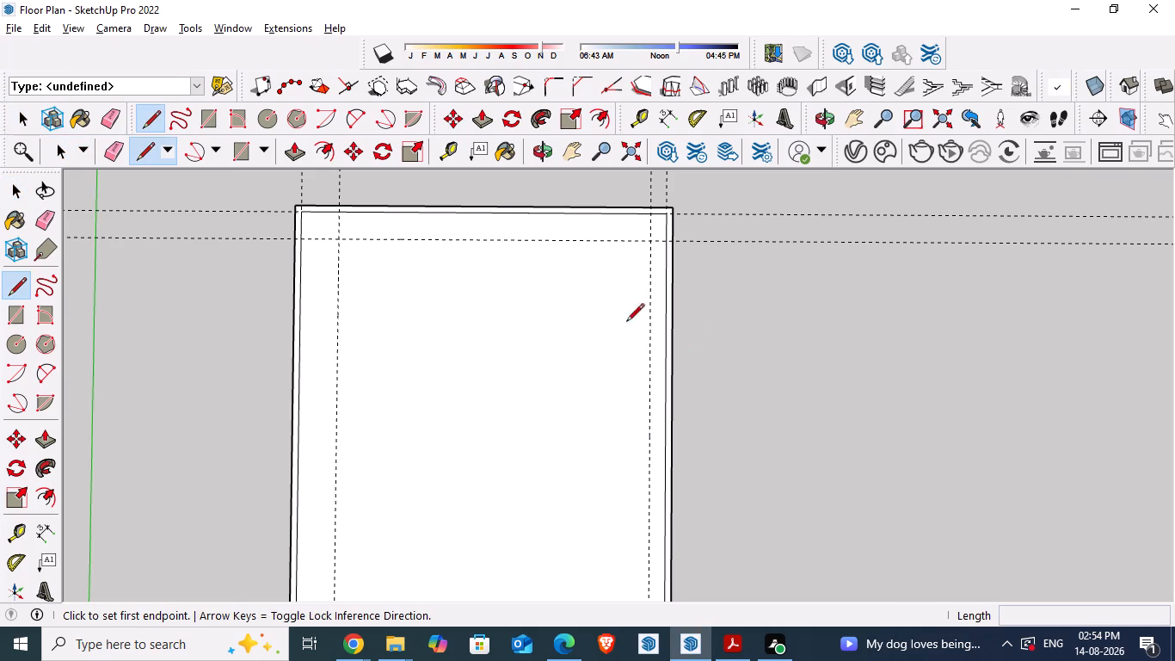
left_click(339, 238)
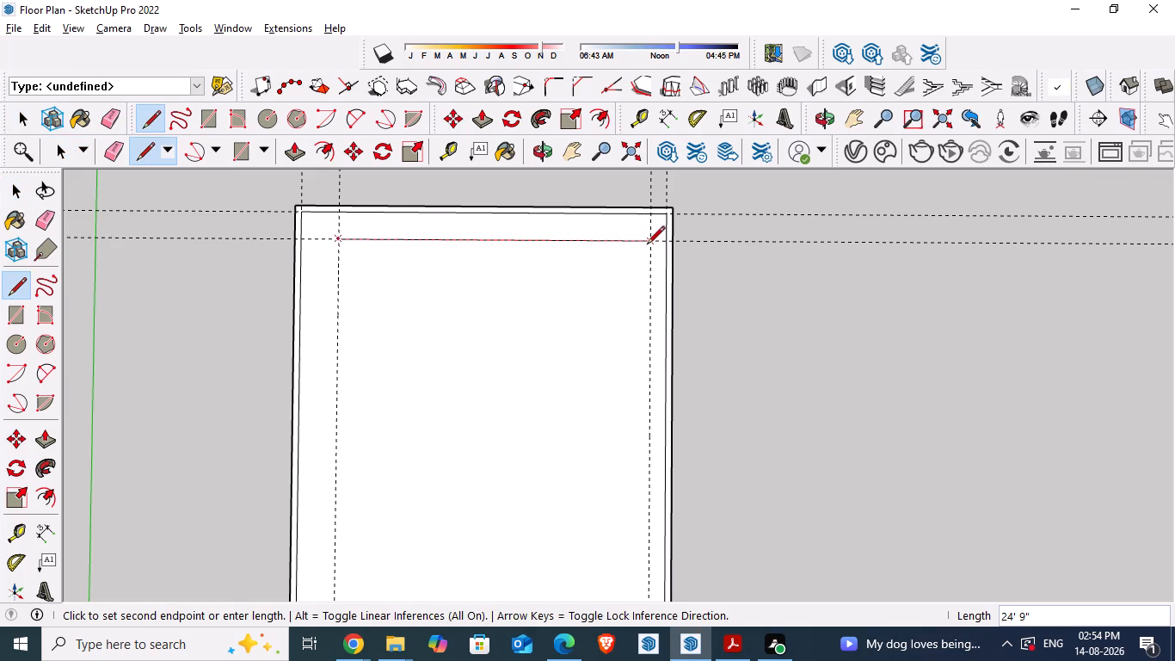
left_click(647, 245)
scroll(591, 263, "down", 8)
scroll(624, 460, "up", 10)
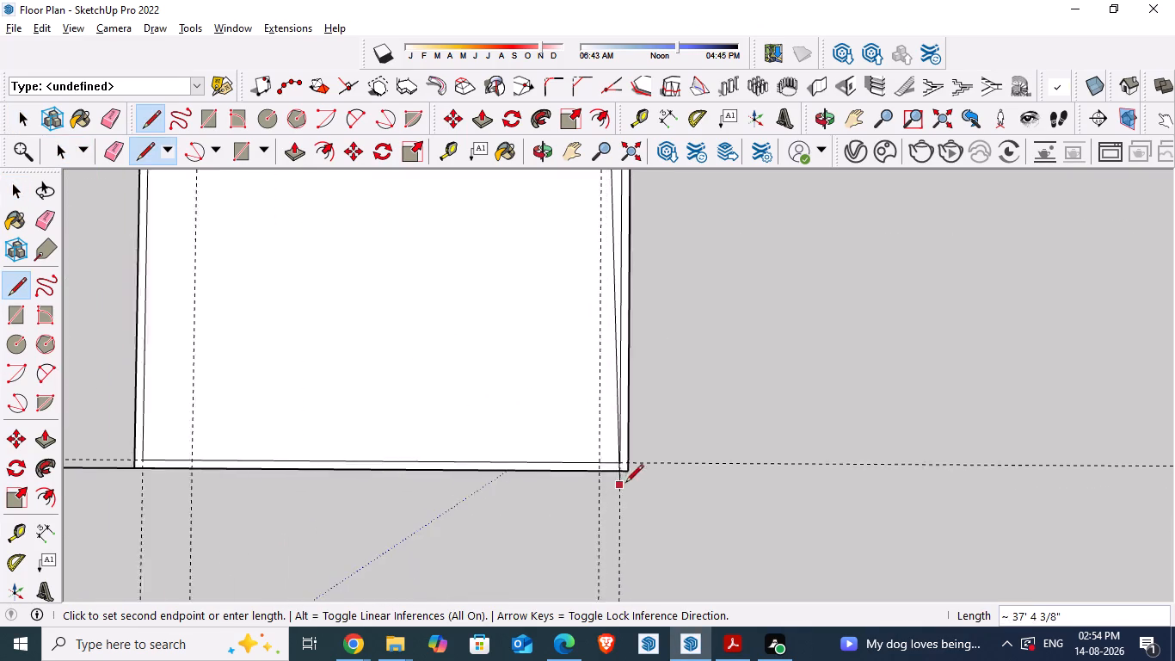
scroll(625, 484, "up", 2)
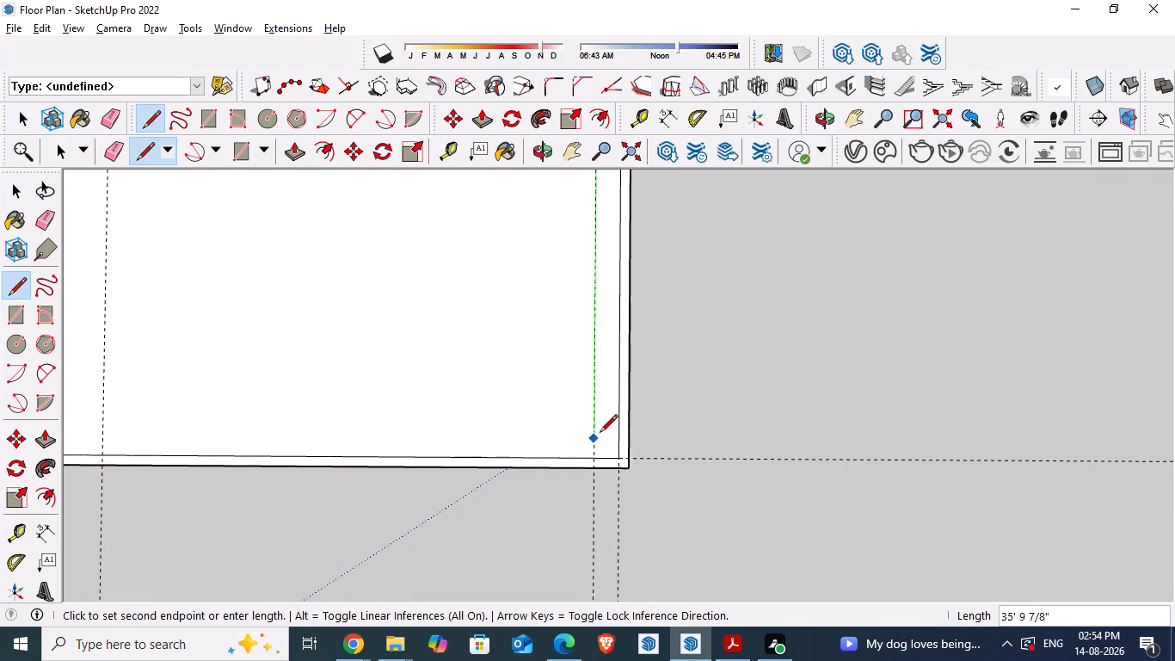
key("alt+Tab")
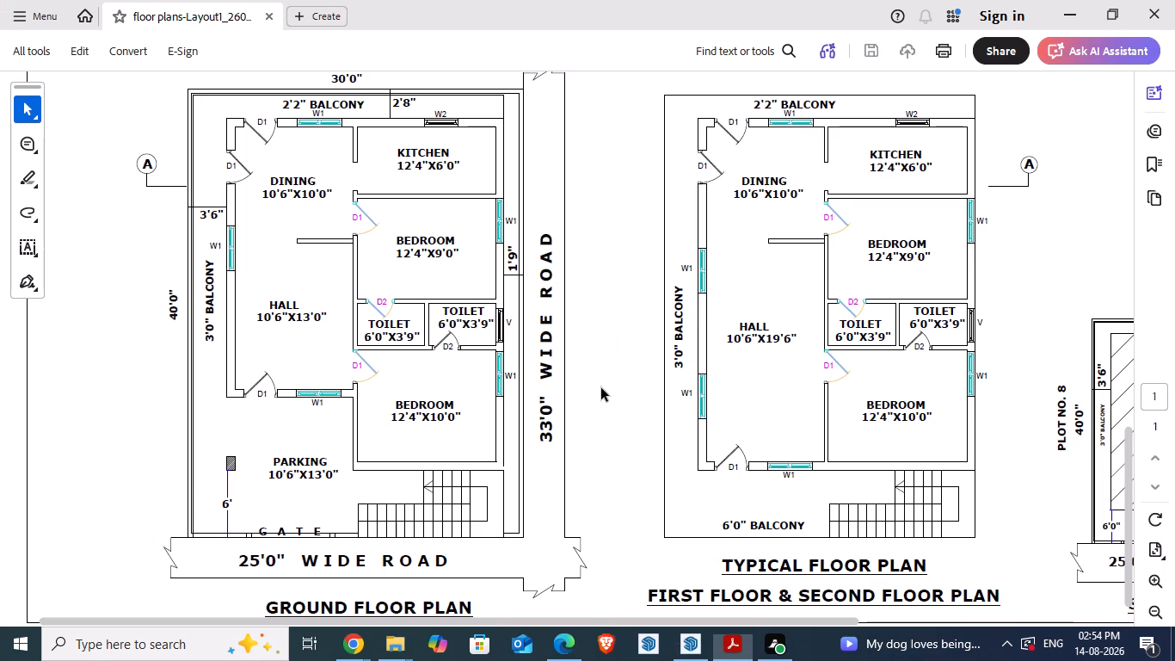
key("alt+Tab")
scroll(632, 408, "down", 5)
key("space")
Mark a 6' guide from the front boundary wall's inner edge along the side setback guide, matching the PDF's parking column offset.
scroll(283, 505, "up", 2)
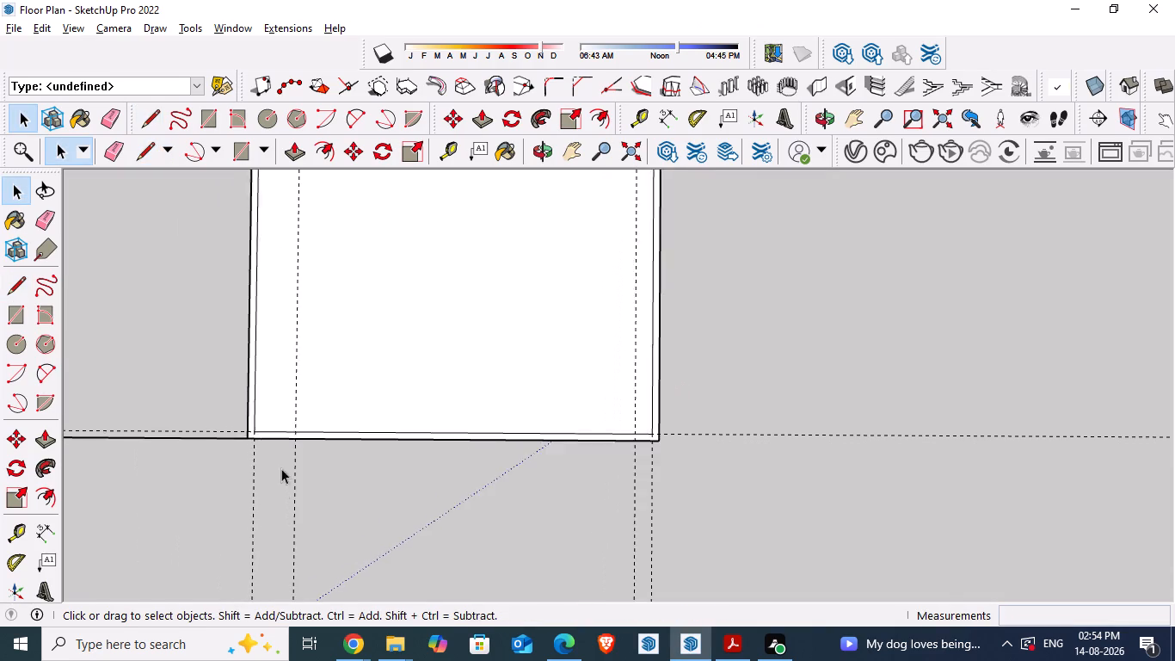
scroll(281, 468, "up", 2)
key("t")
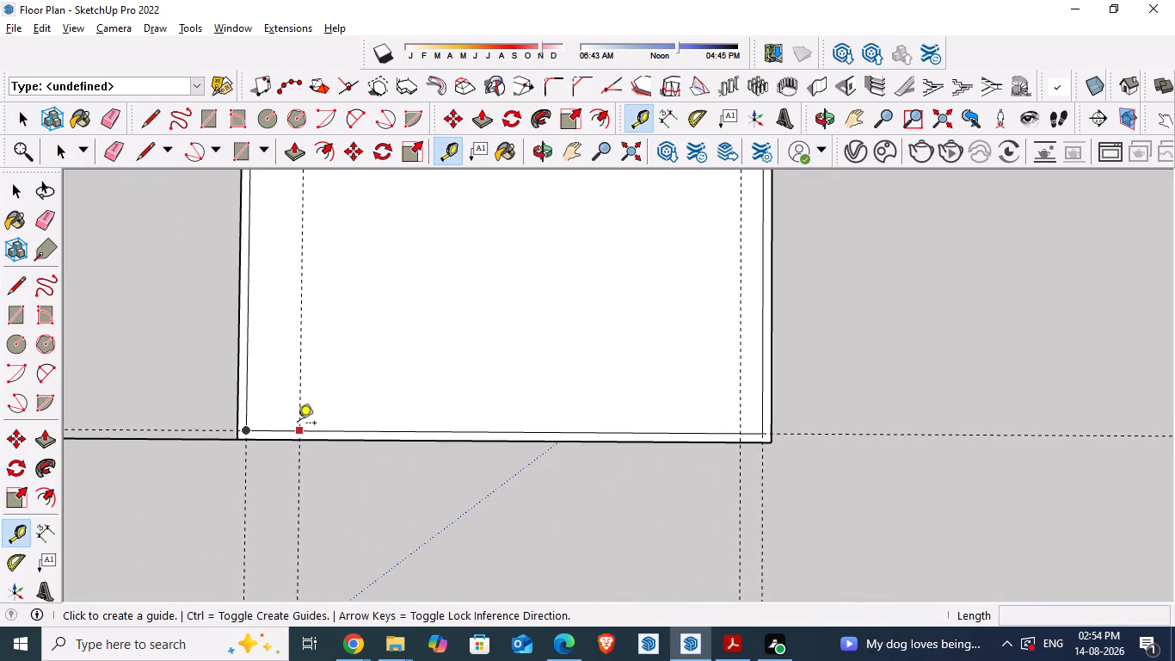
left_click(303, 428)
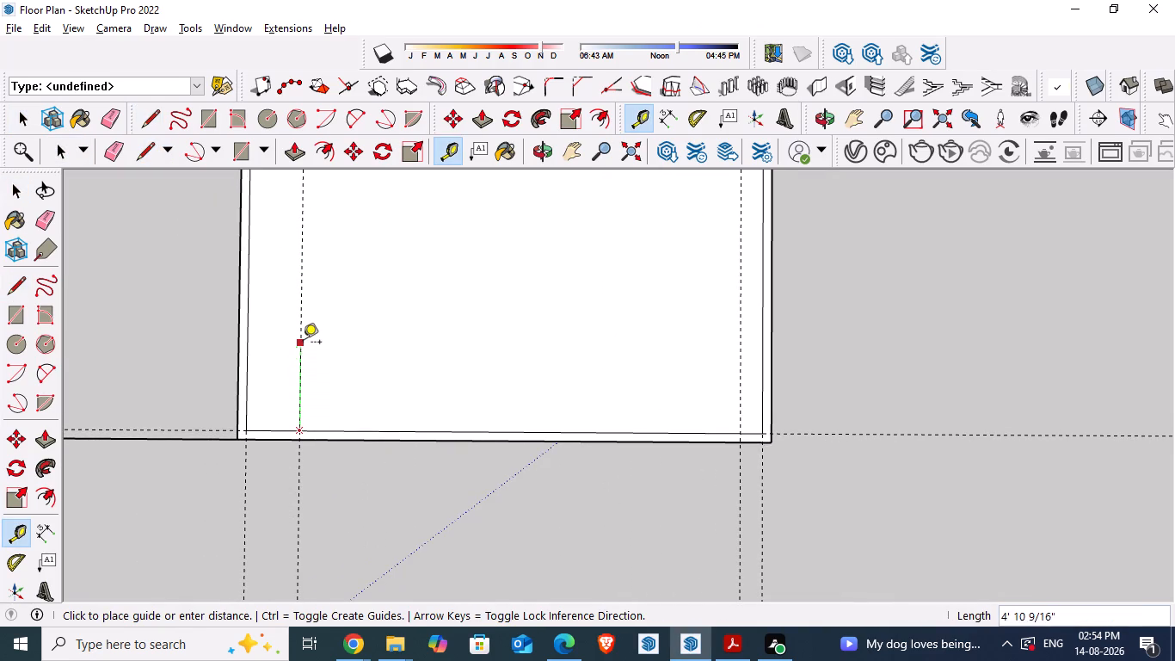
key("alt+Tab")
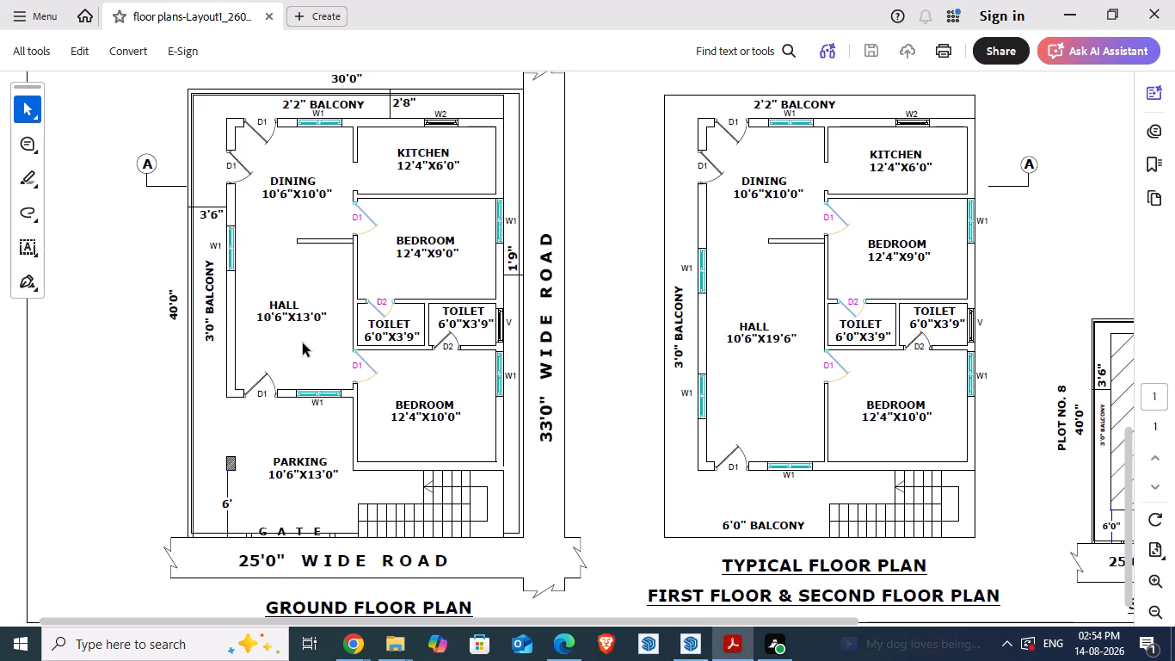
key("alt+Tab")
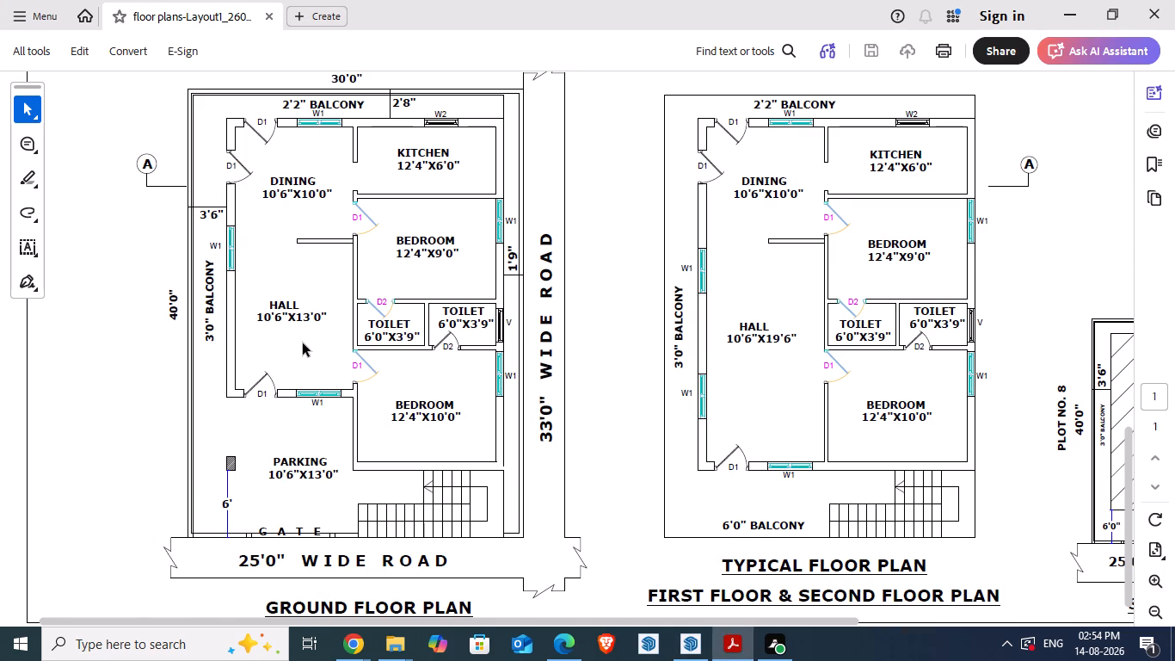
type("6'")
key("Return")
Examine the PDF's ground floor plan, including the parking and staircase area, and compare it with the setback guides in the SketchUp model.
key("alt+Tab")
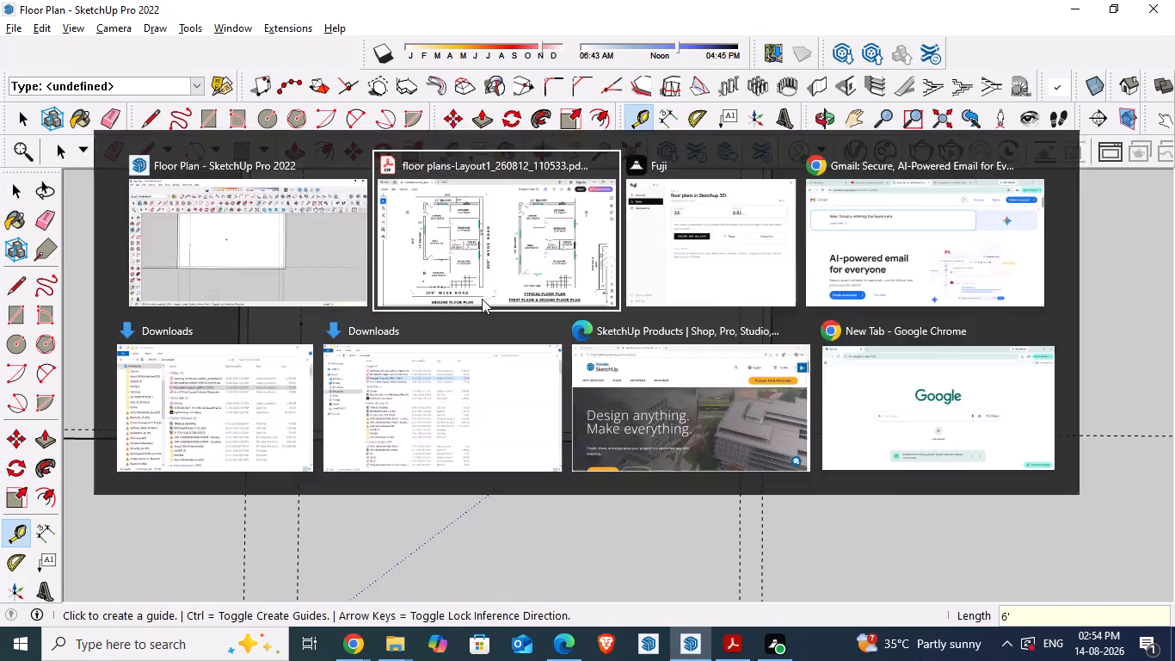
scroll(217, 480, "up", 2)
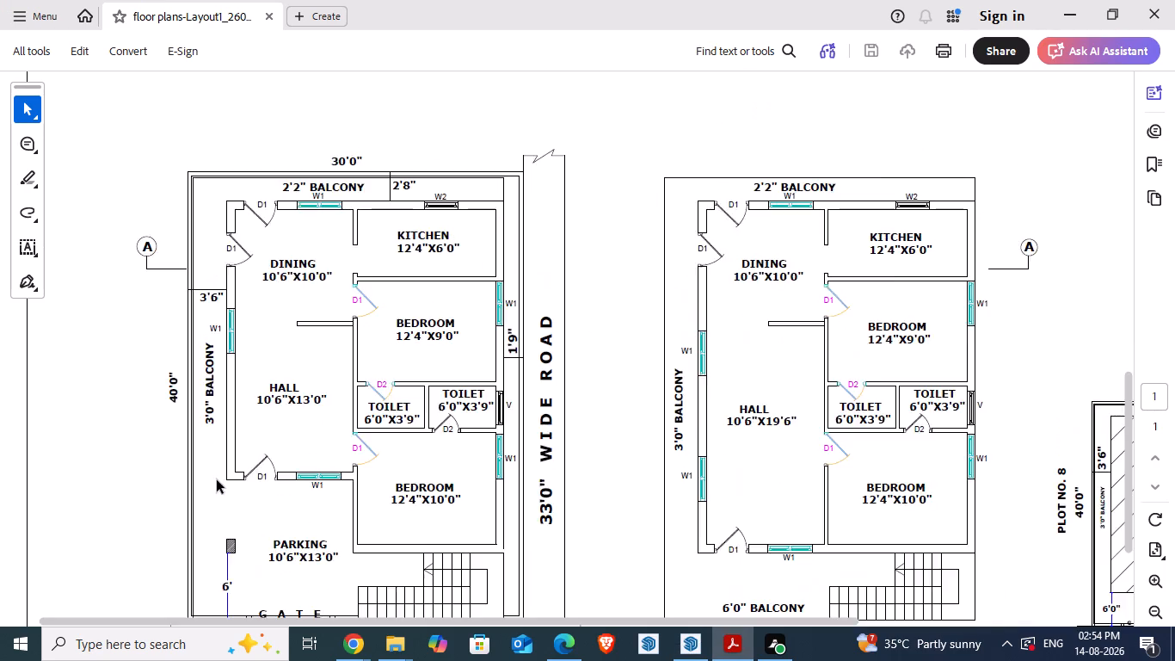
scroll(217, 480, "up", 1)
scroll(225, 479, "down", 2)
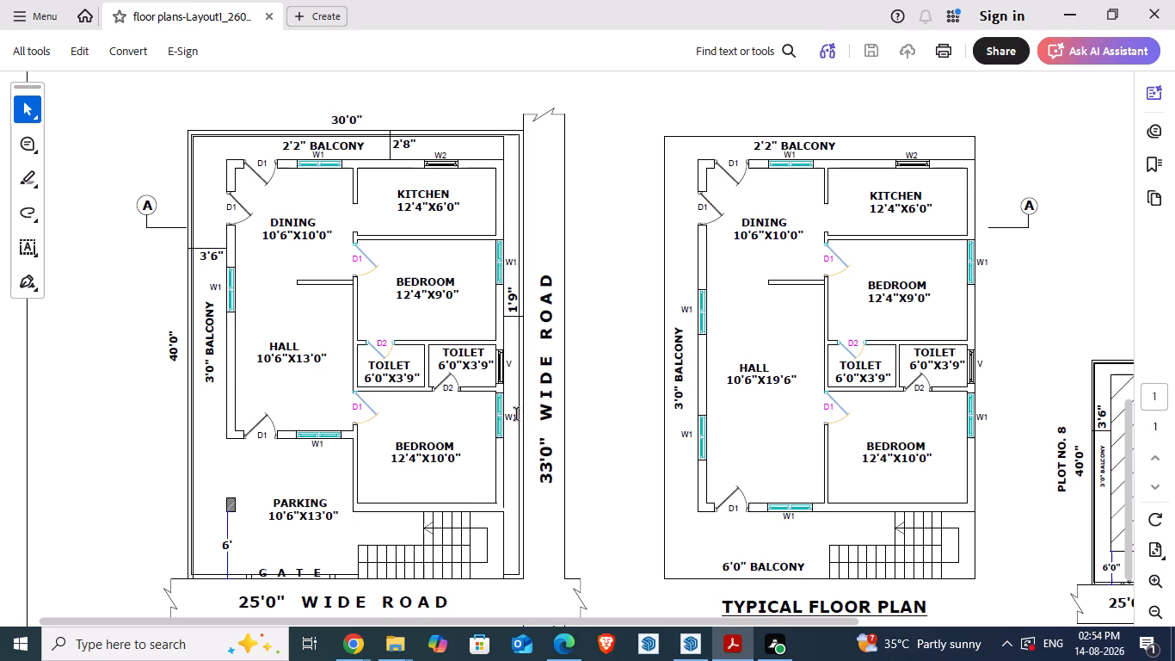
scroll(516, 414, "down", 3)
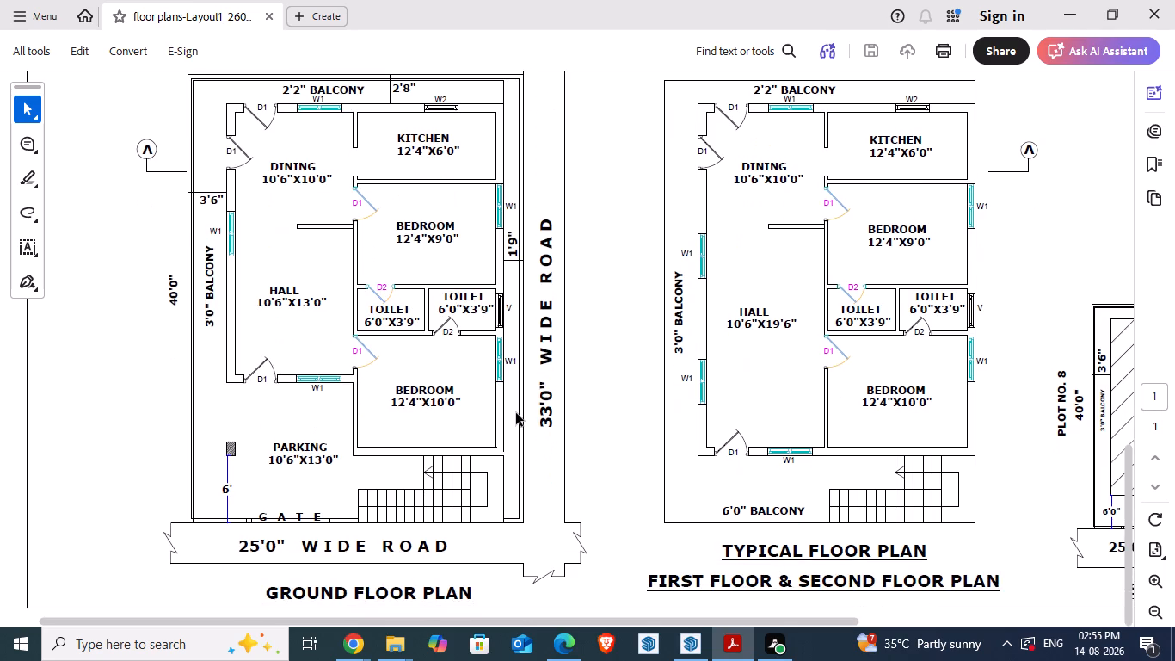
key("alt+Tab")
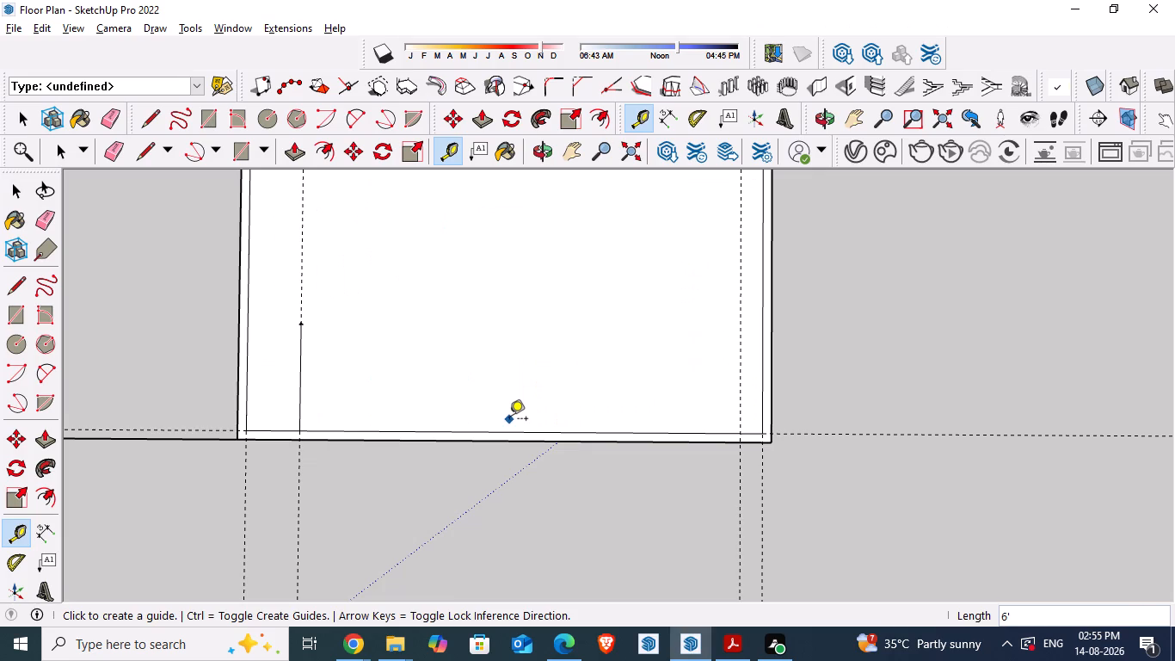
scroll(452, 540, "down", 9)
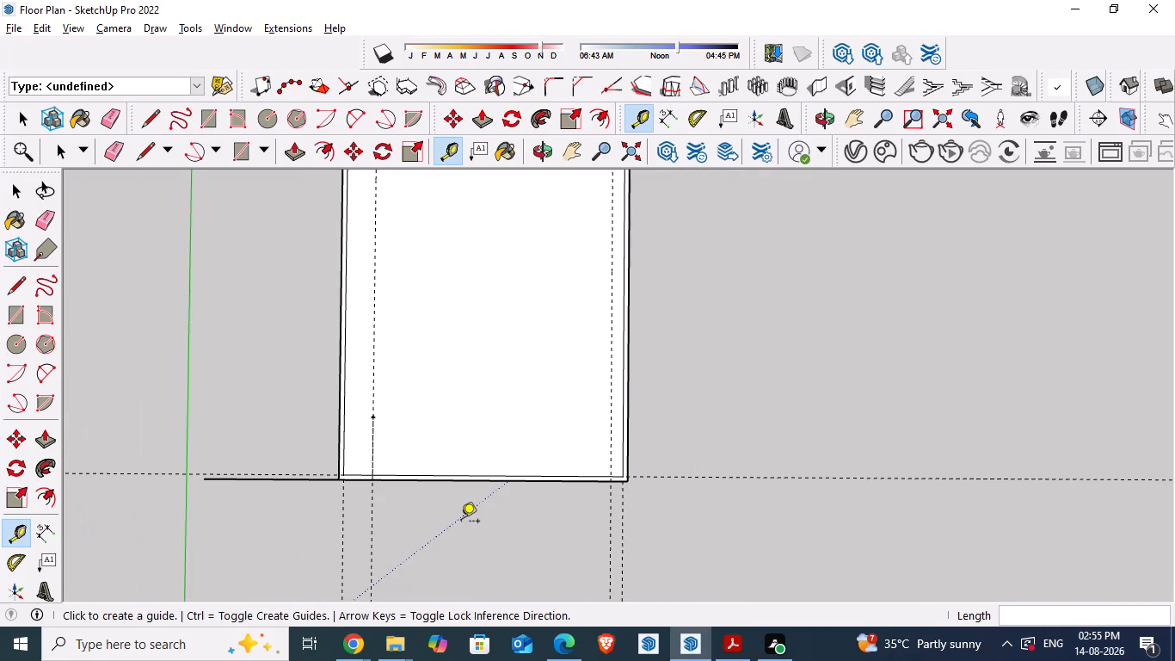
scroll(461, 522, "down", 11)
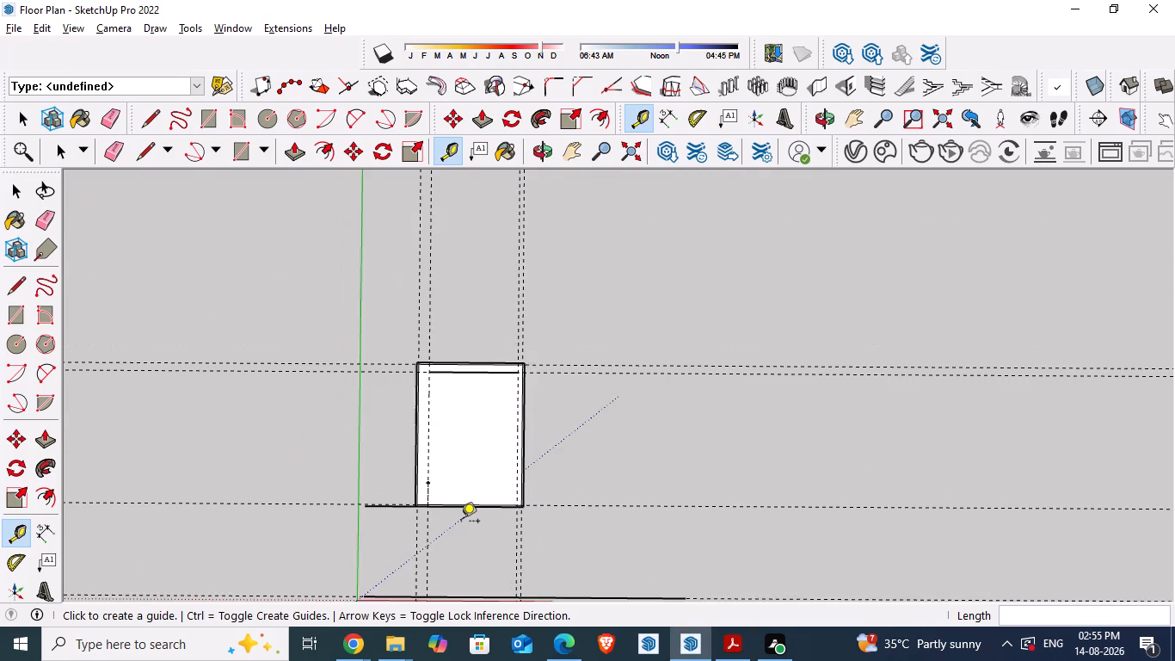
scroll(461, 522, "down", 1)
scroll(455, 599, "up", 5)
scroll(438, 480, "up", 1)
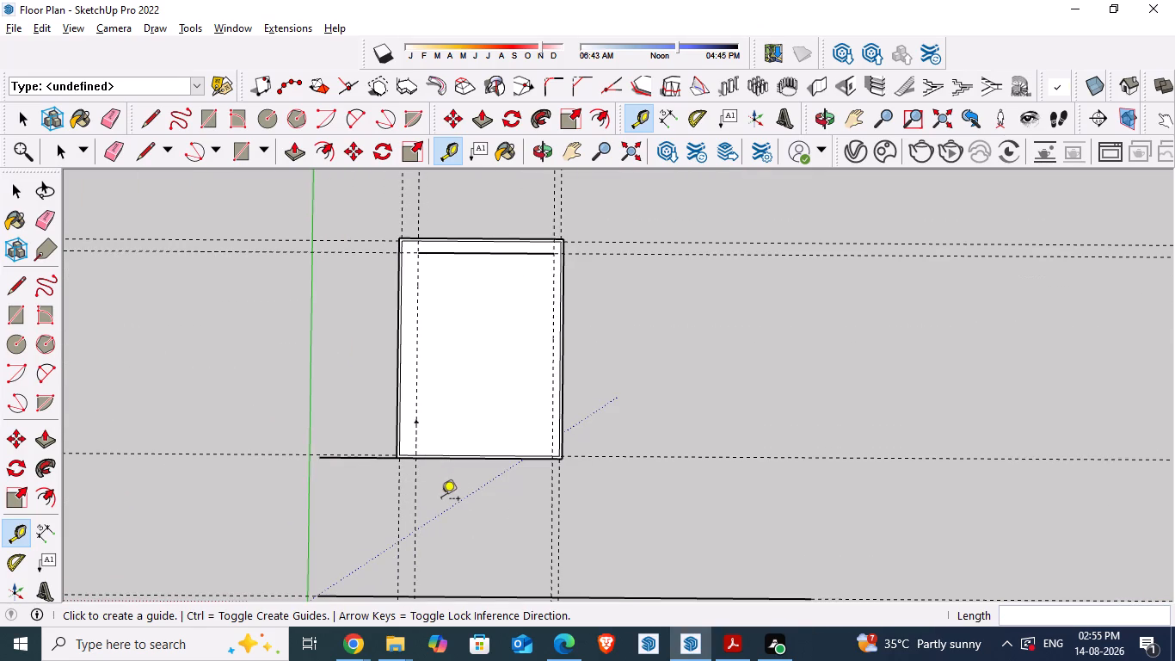
Save the floor plan model.
key("space")
key("super+Tab")
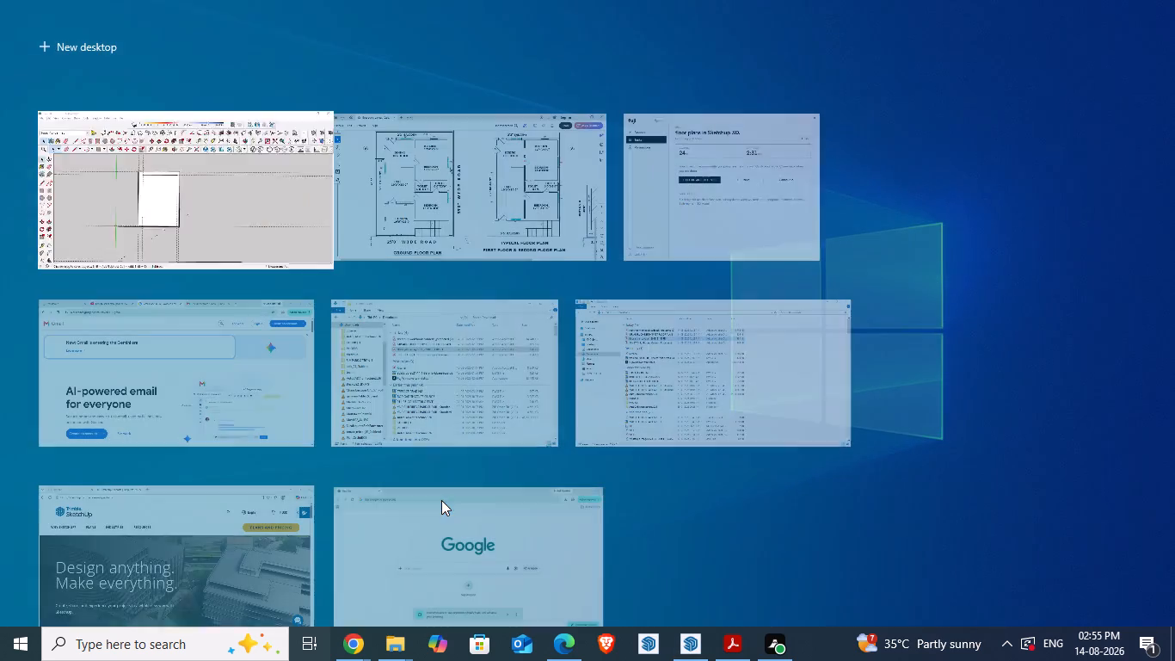
left_click(211, 191)
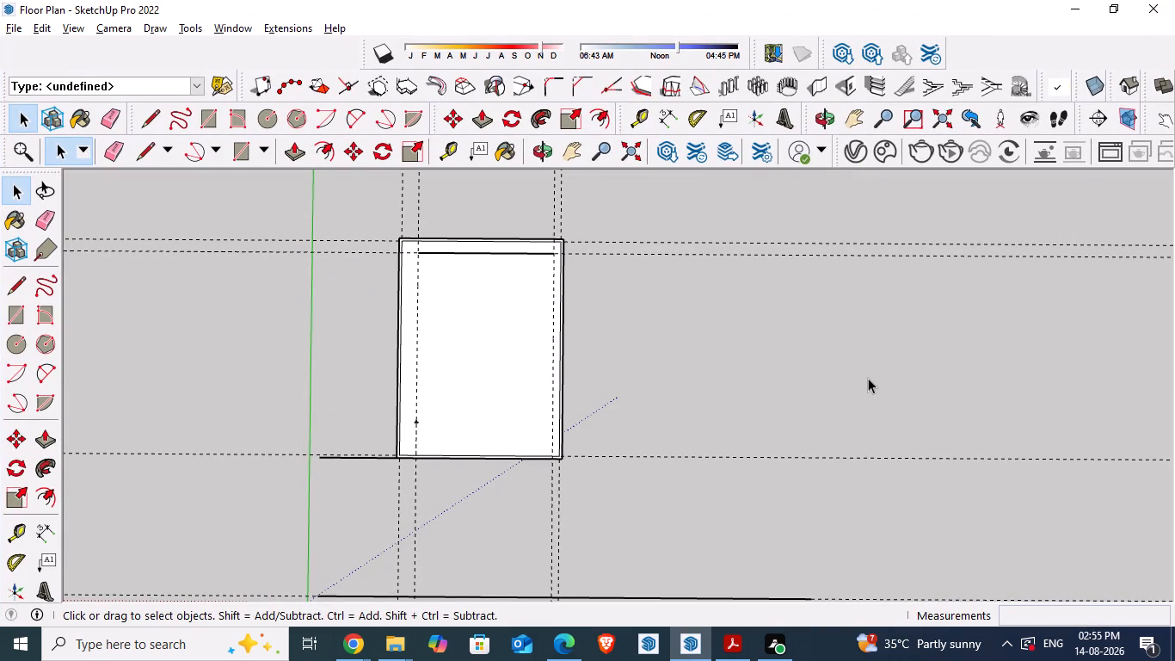
left_click(866, 377)
key("ctrl+s")
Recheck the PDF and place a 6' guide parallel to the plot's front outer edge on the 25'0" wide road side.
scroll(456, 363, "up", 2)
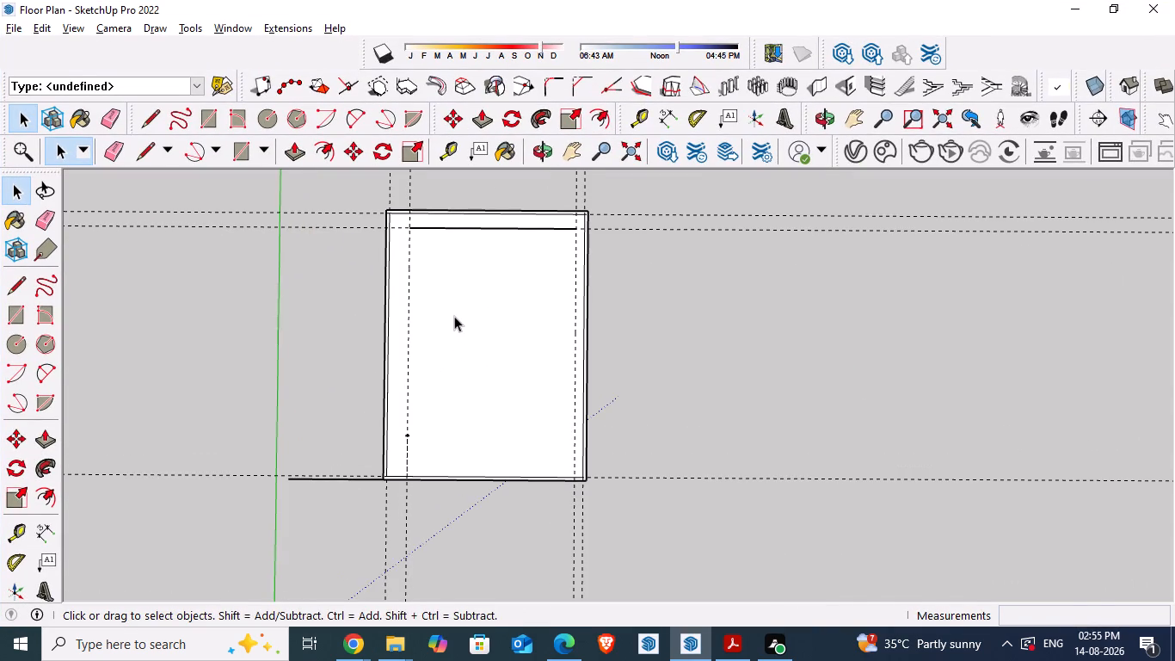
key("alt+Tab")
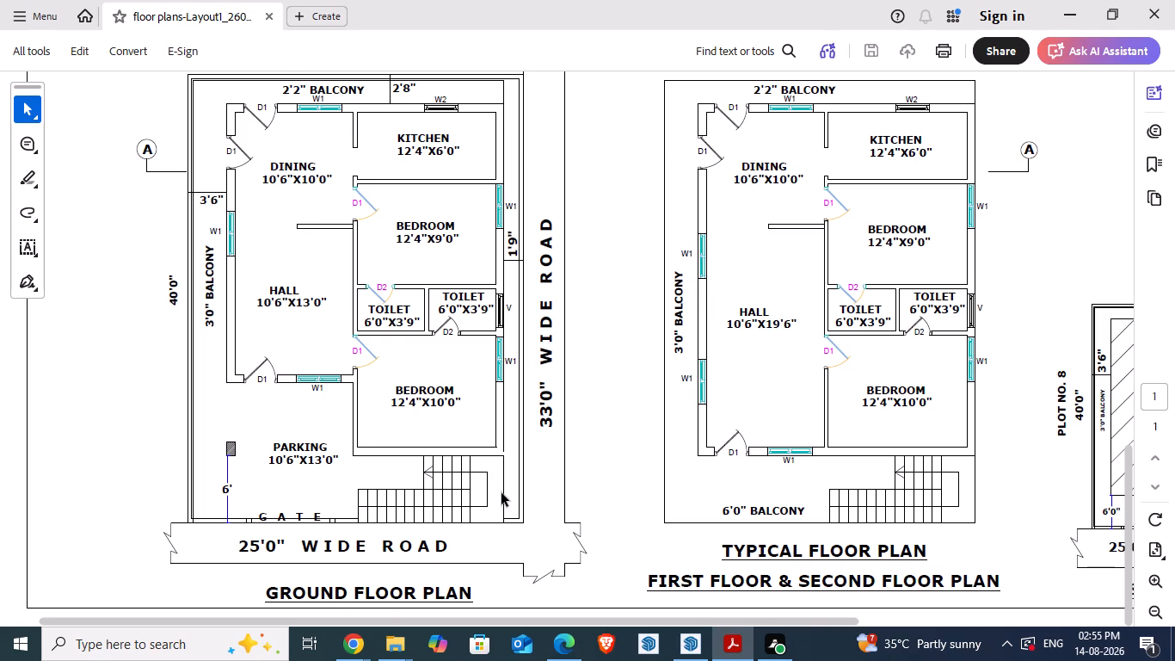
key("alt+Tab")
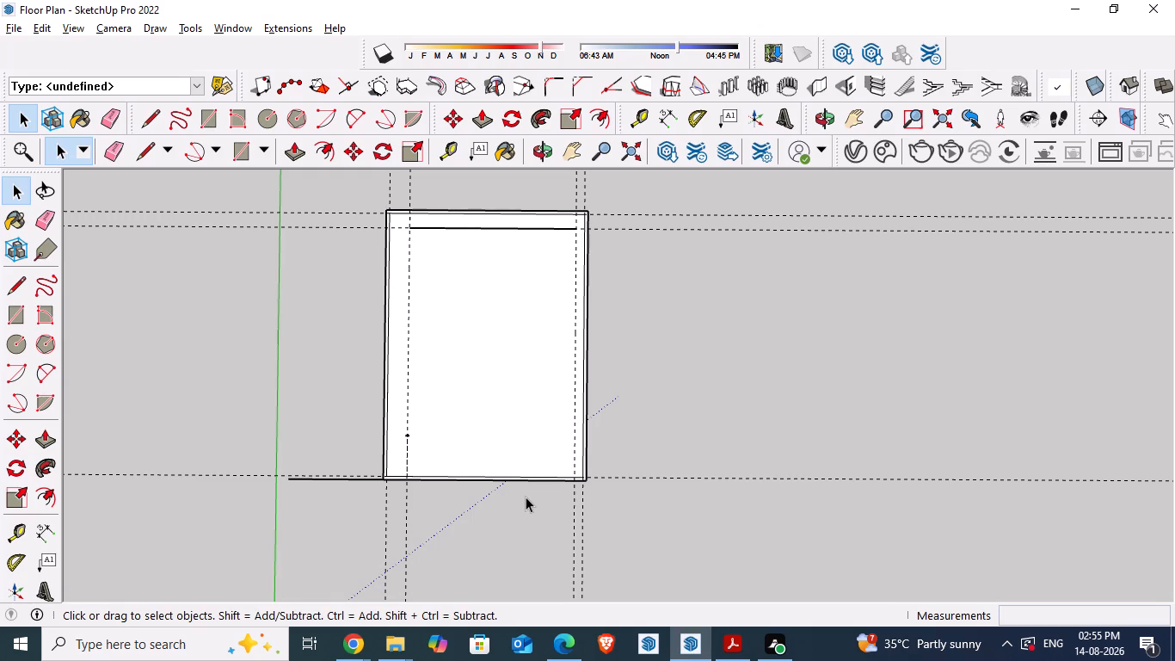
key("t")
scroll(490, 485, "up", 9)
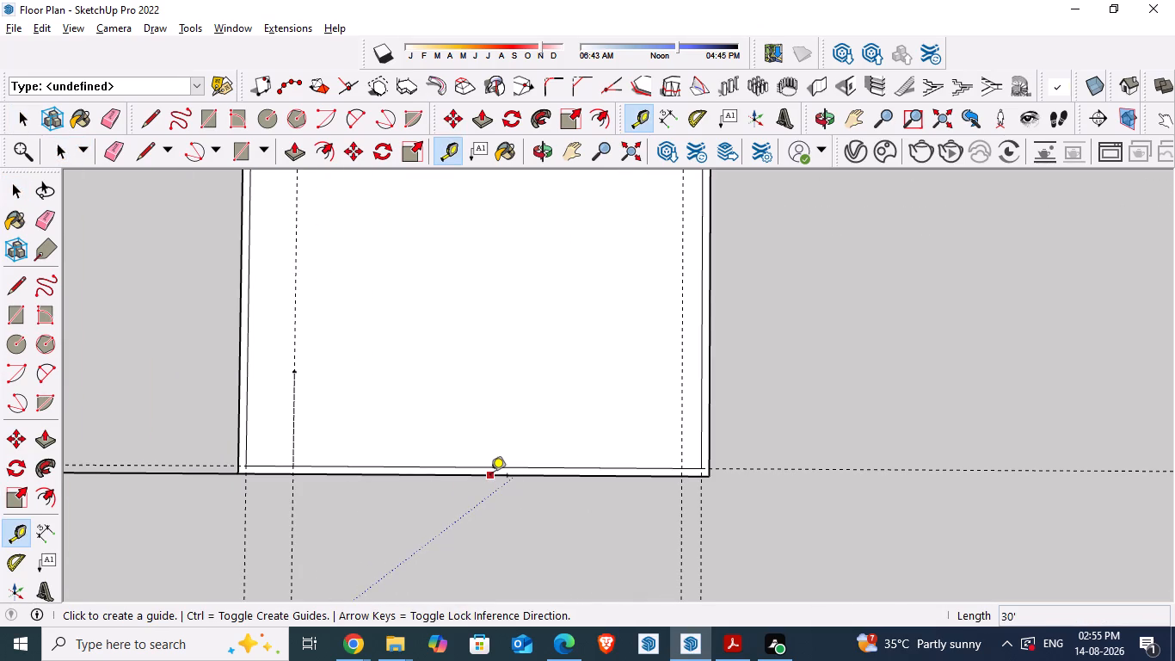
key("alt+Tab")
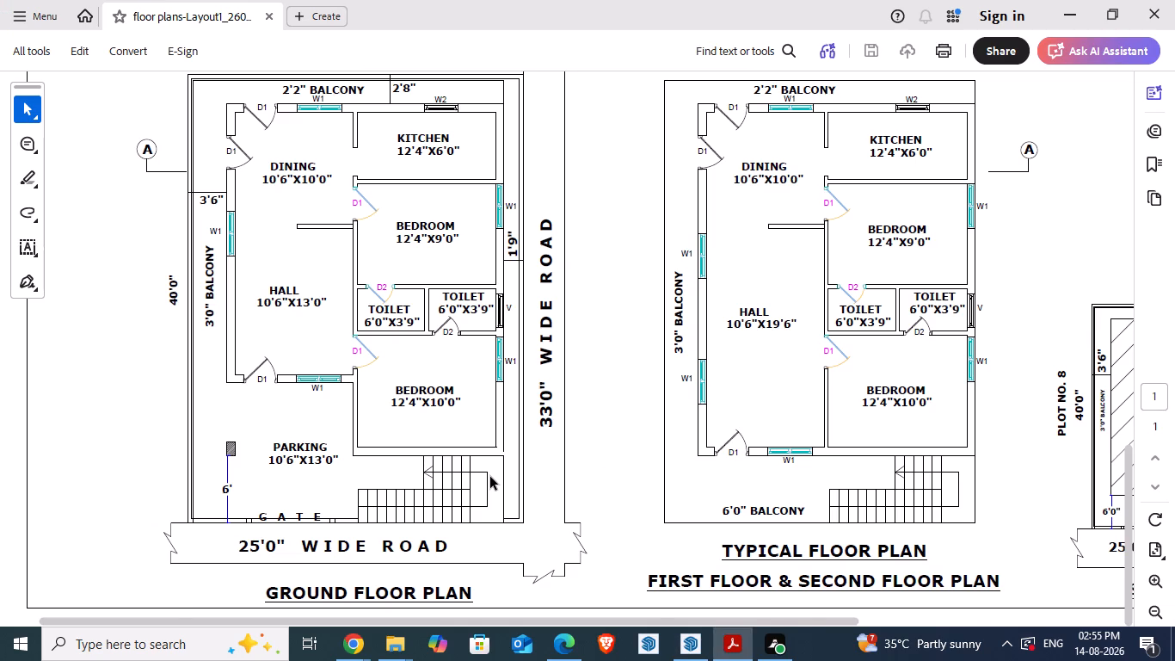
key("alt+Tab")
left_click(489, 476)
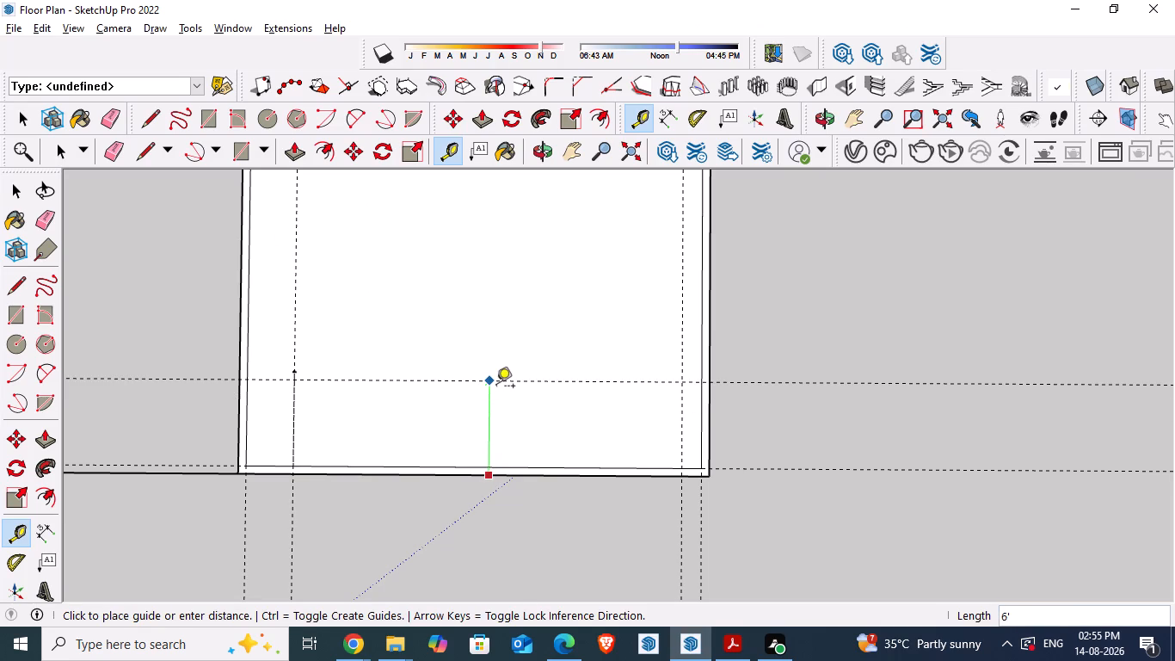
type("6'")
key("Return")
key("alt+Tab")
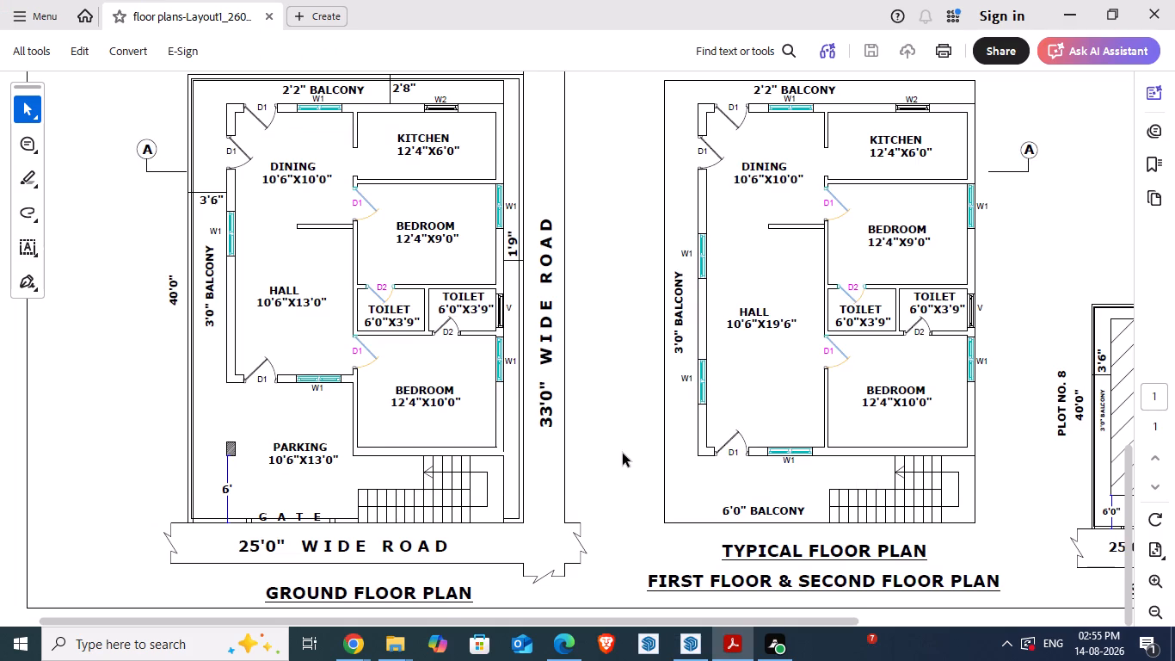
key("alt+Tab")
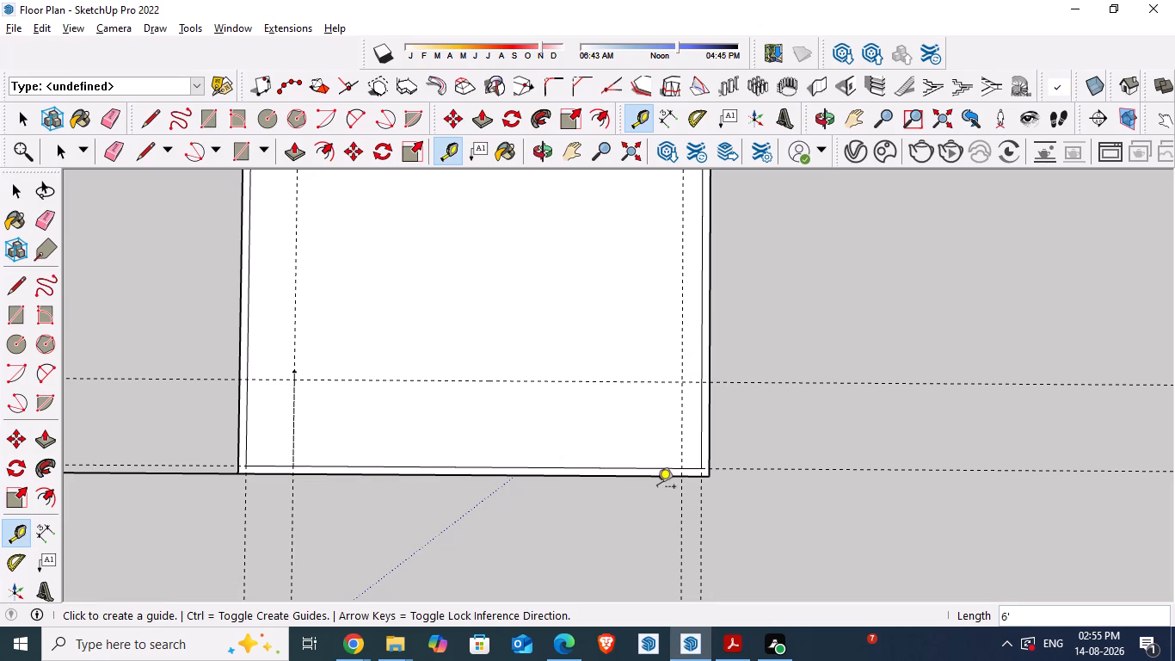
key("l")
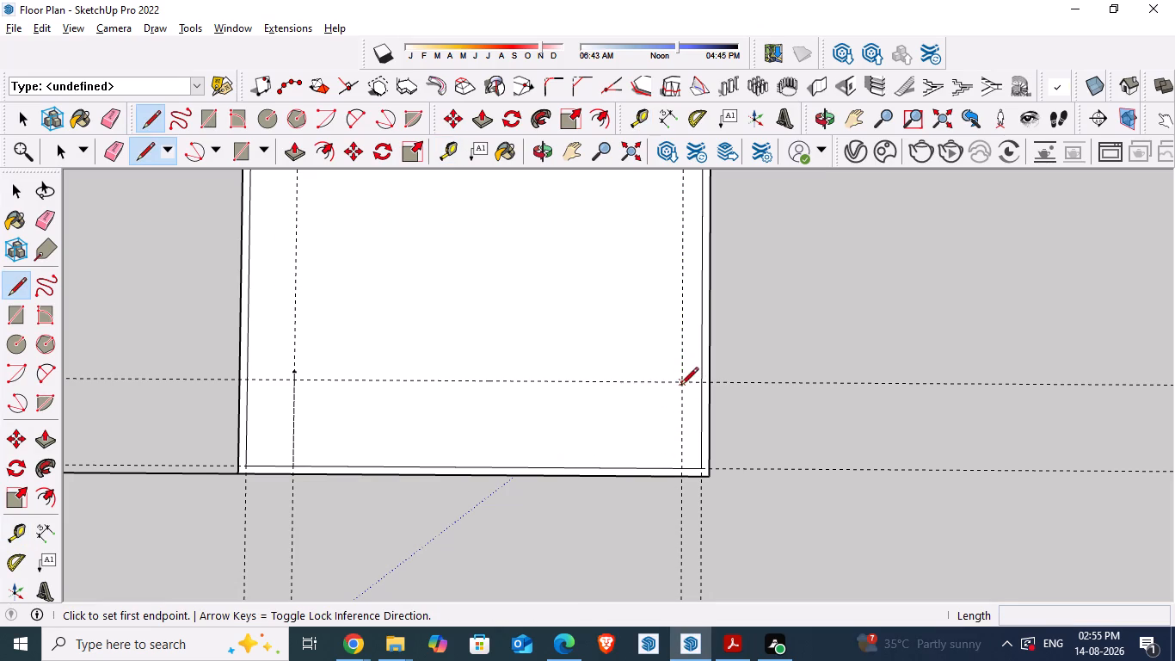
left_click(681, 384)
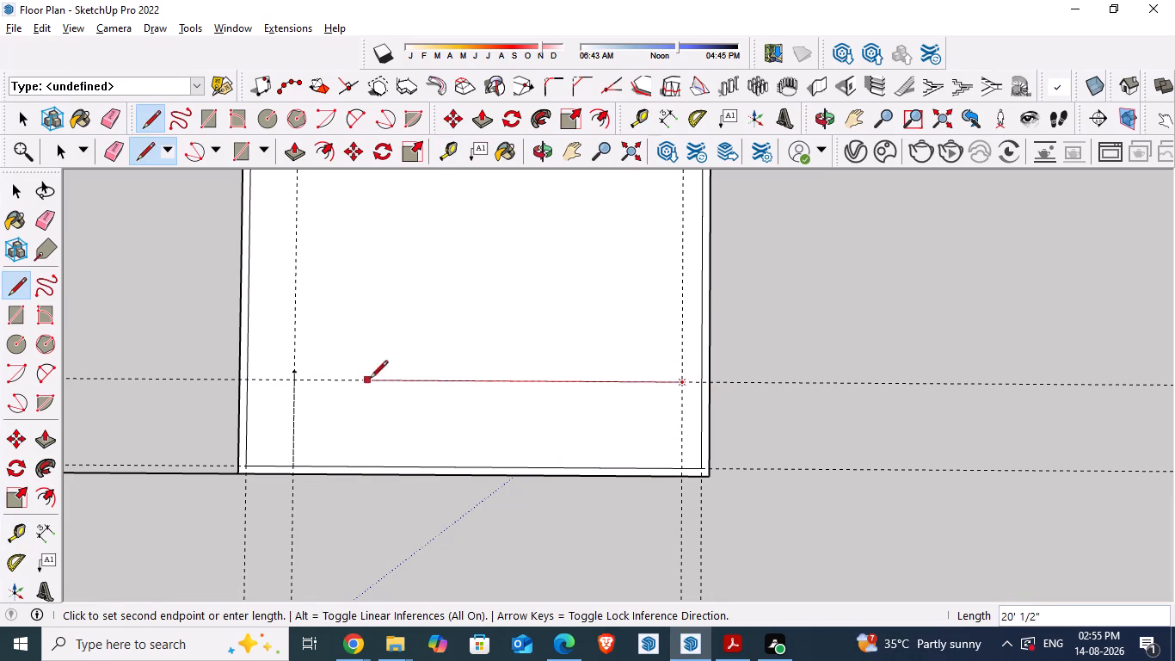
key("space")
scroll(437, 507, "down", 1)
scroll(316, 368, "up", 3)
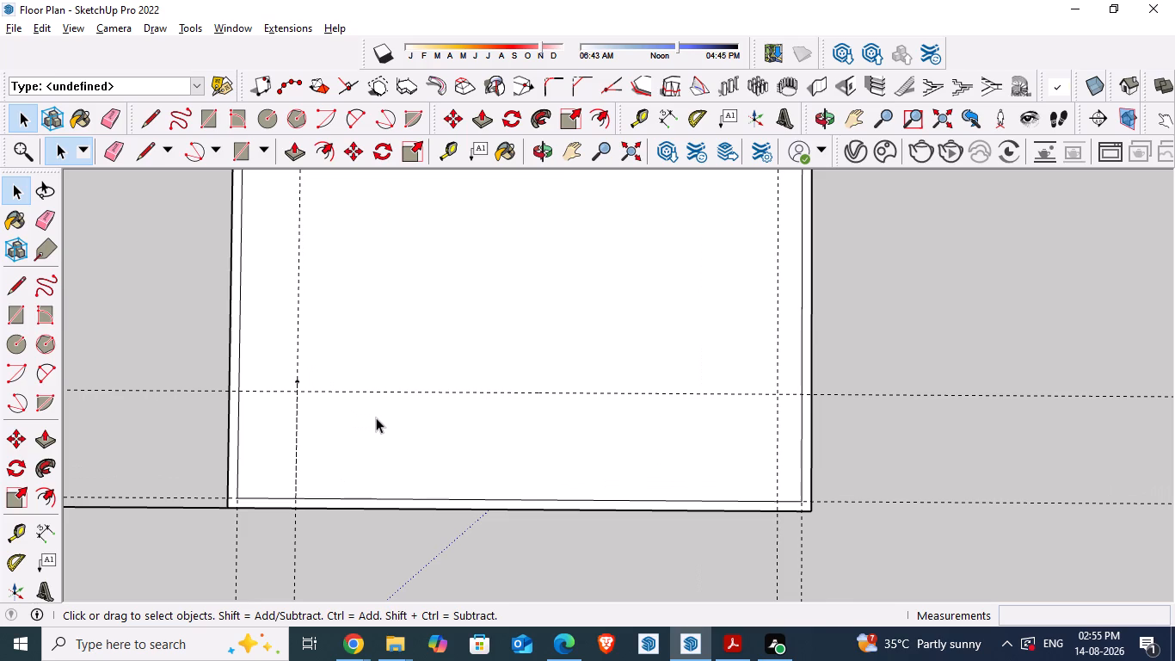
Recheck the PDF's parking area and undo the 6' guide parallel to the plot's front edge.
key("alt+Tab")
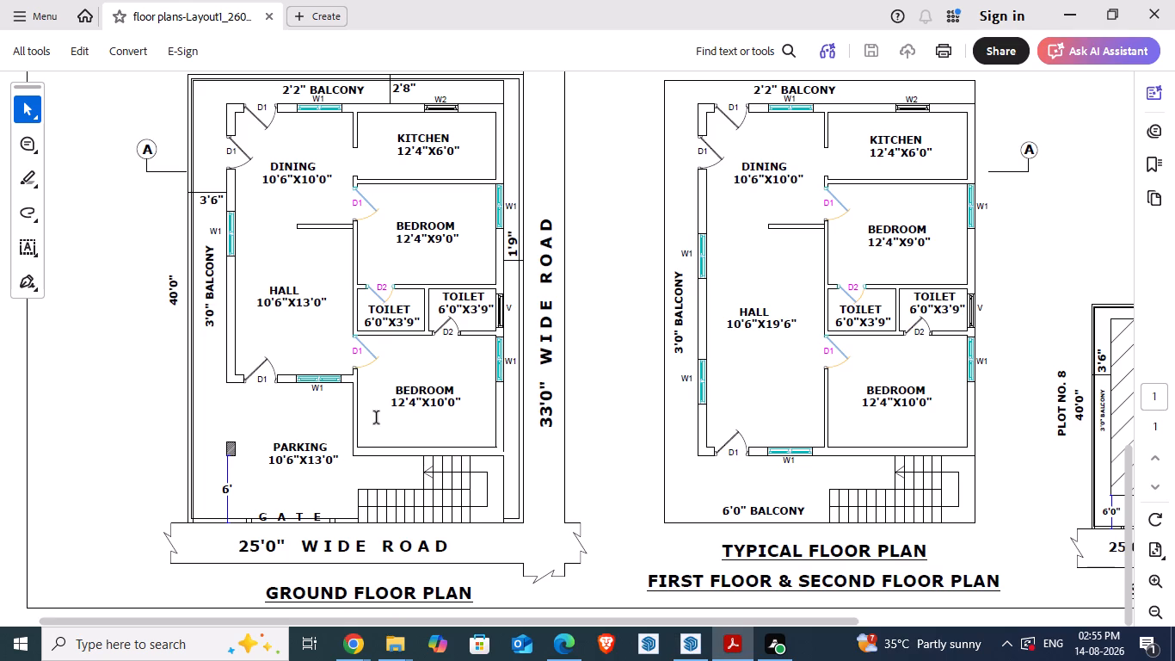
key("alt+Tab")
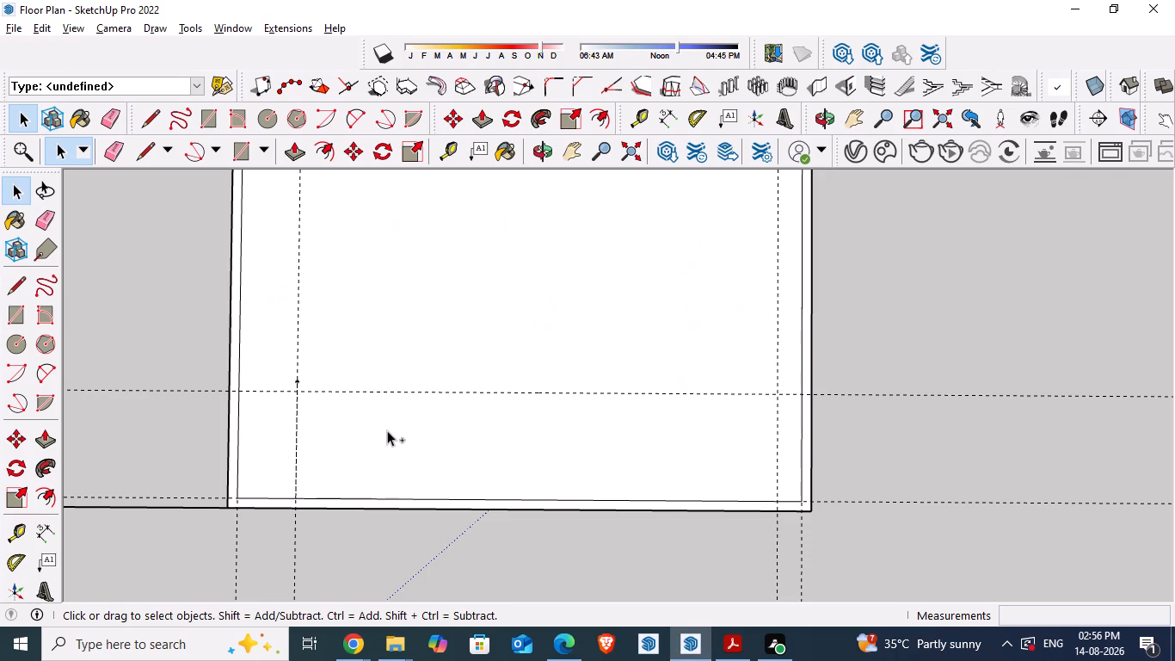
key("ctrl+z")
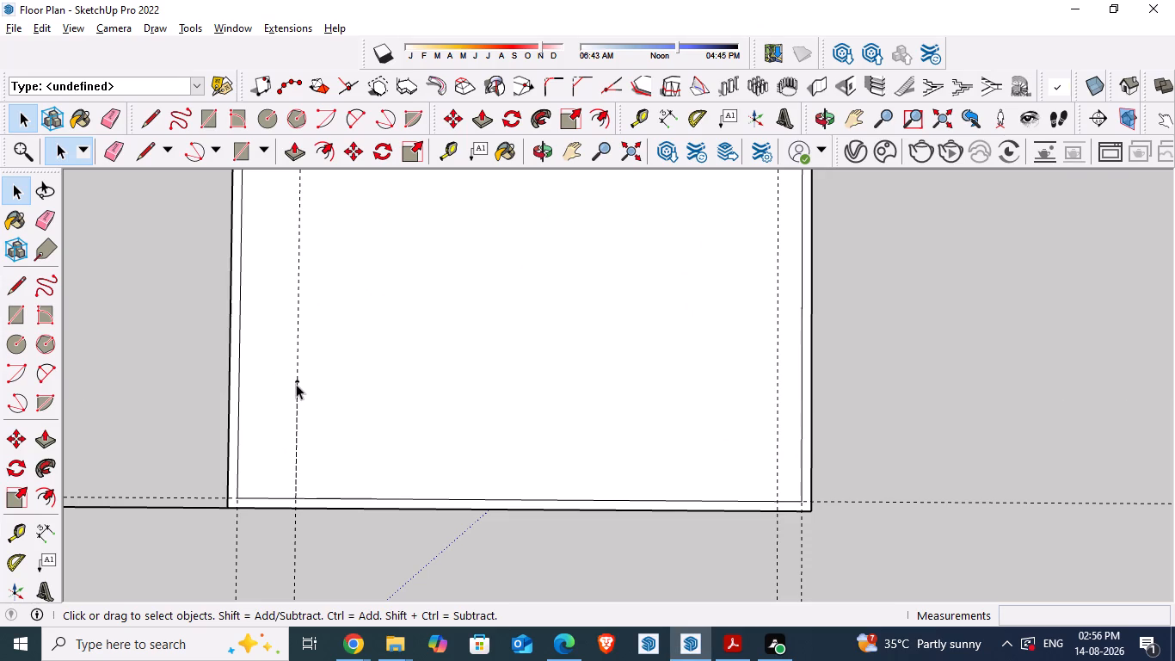
Mark a 6' guide from the plot's front outer edge along the 3'6" side setback guide.
key("t")
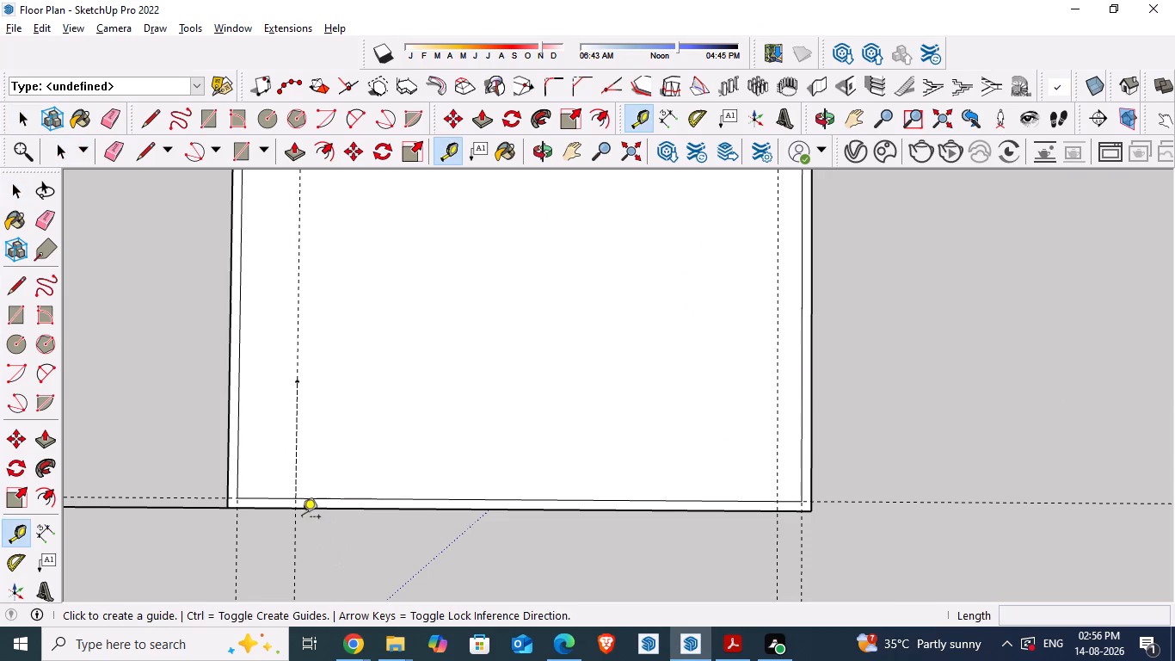
left_click(292, 511)
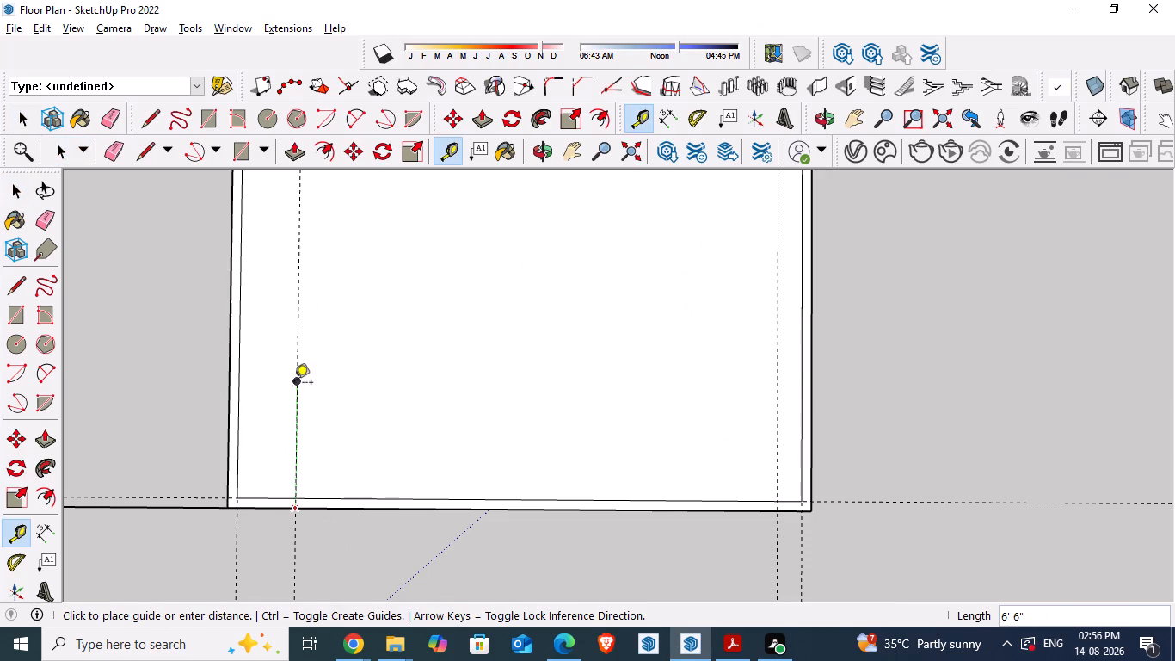
type("6'")
key("Return")
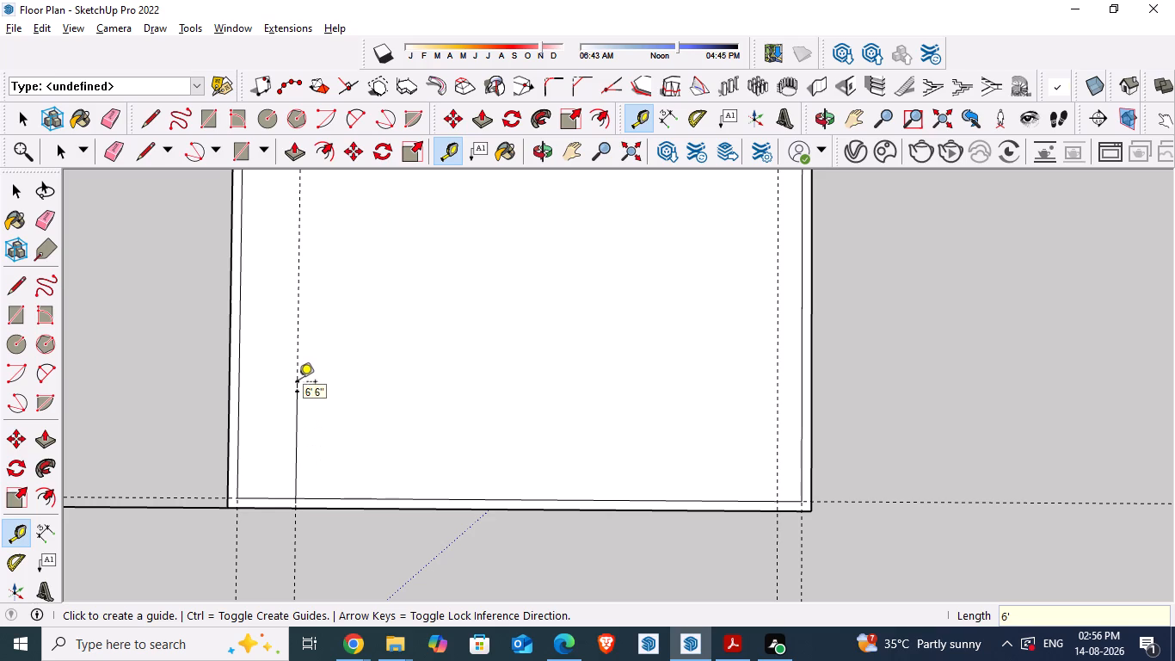
scroll(469, 329, "up", 4)
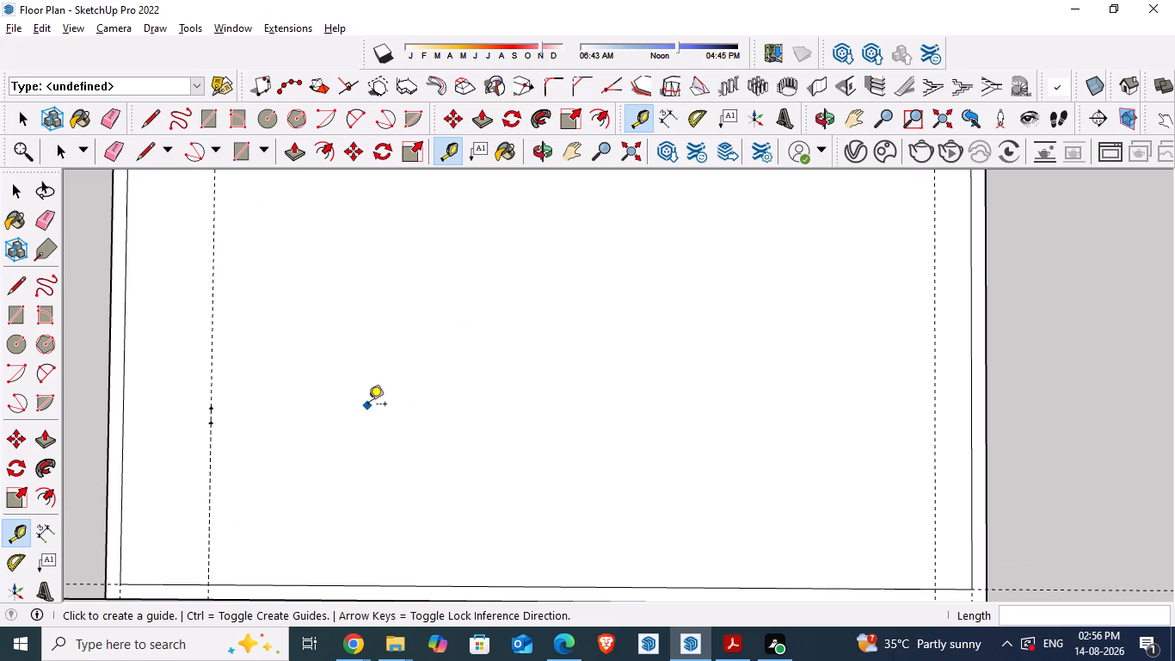
key("space")
Recheck the PDF and place a guide 6' inside the plot, parallel to its front outer edge.
scroll(296, 434, "down", 4)
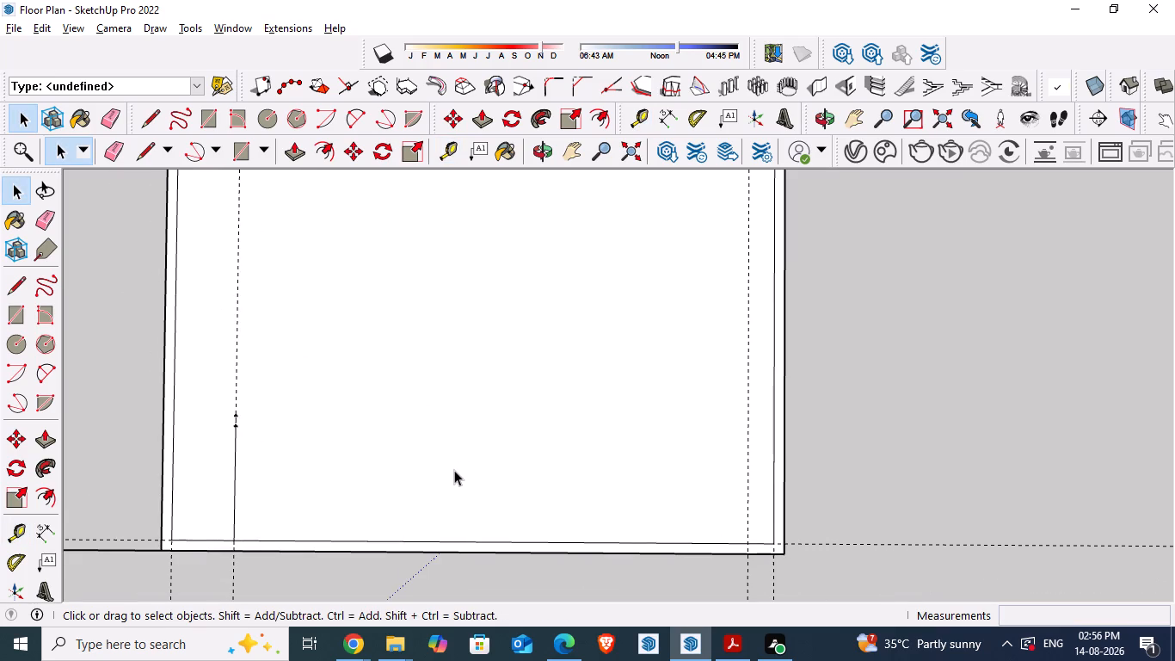
key("alt+Tab")
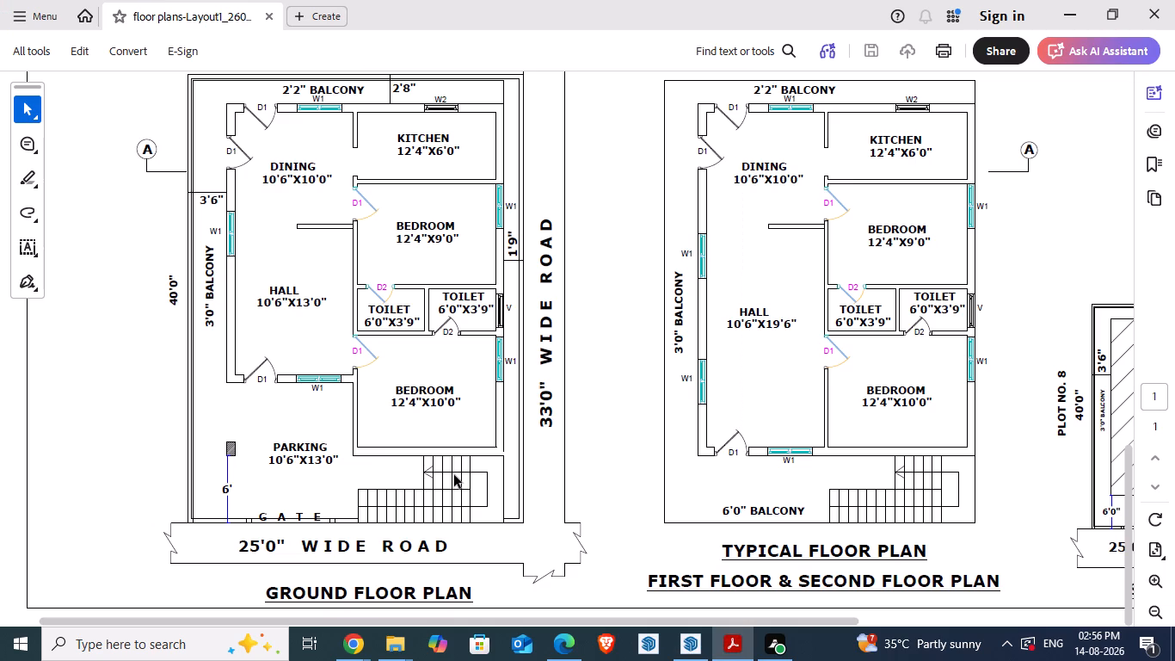
key("alt+Tab")
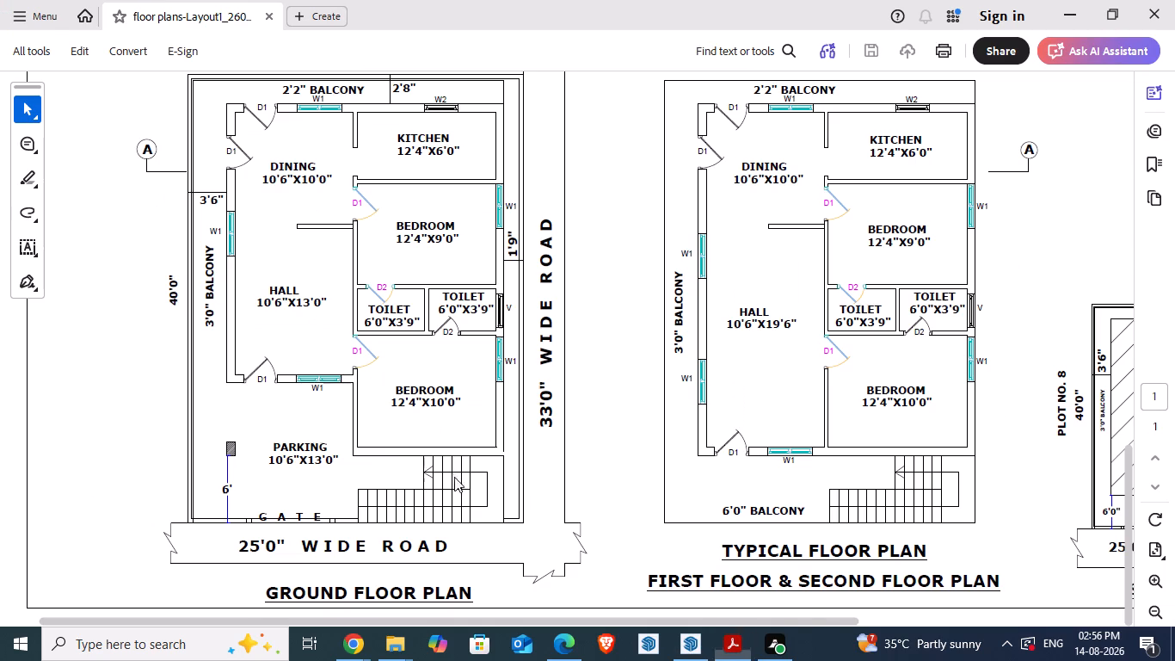
key("t")
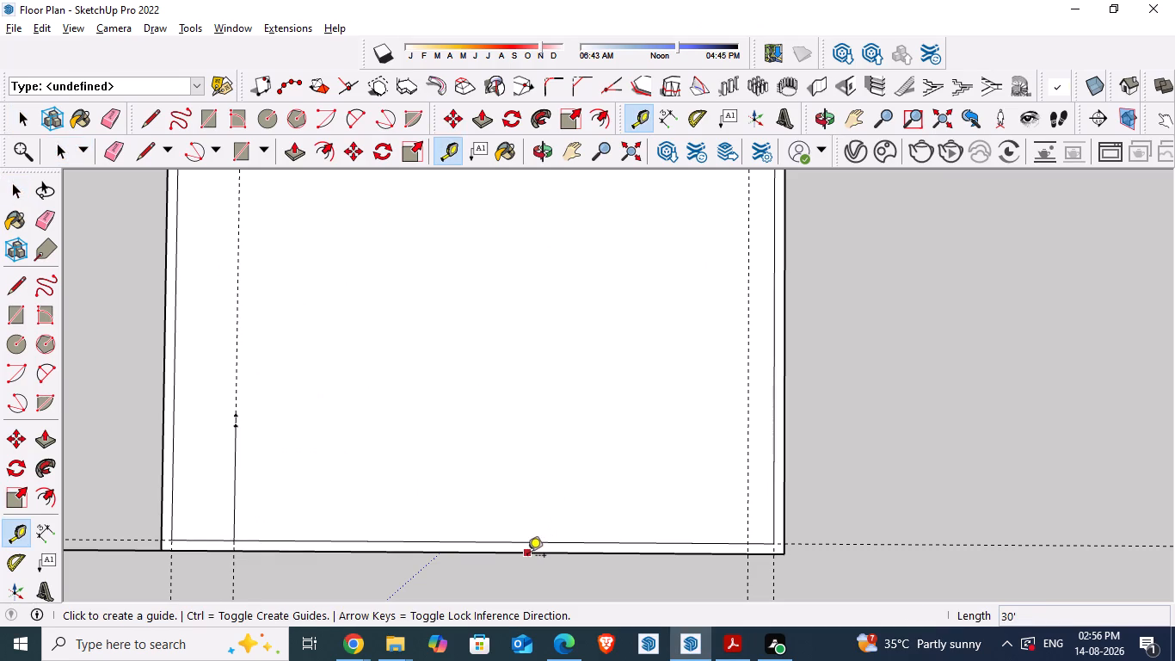
left_click(527, 557)
key("6")
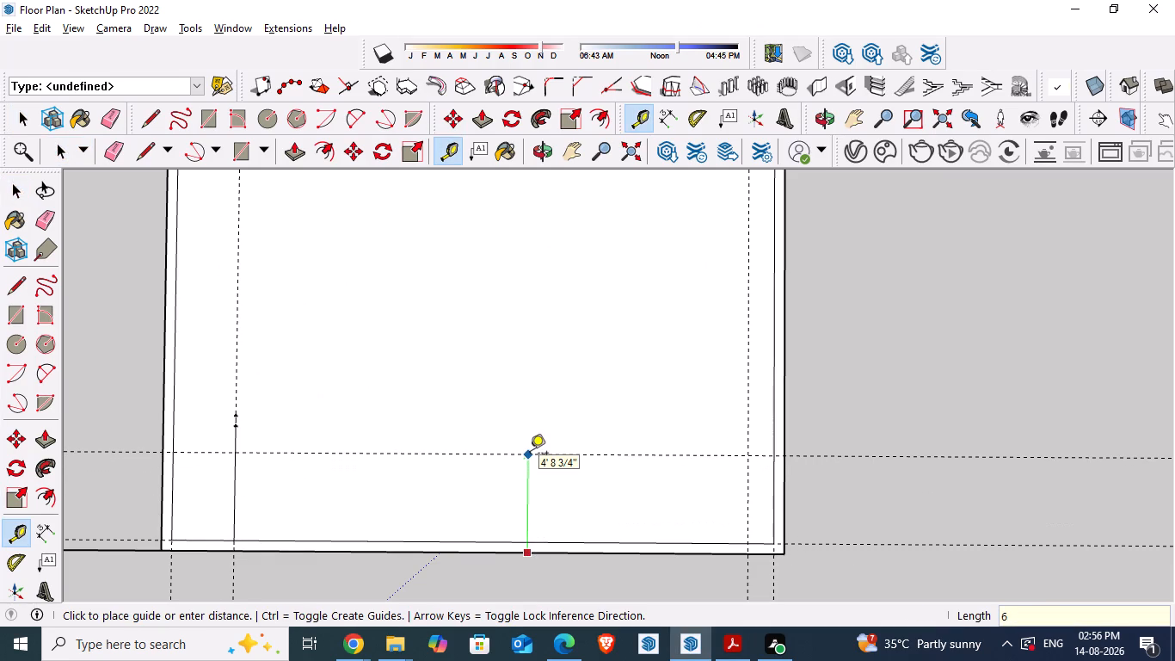
key("apostrophe")
key("Return")
key("space")
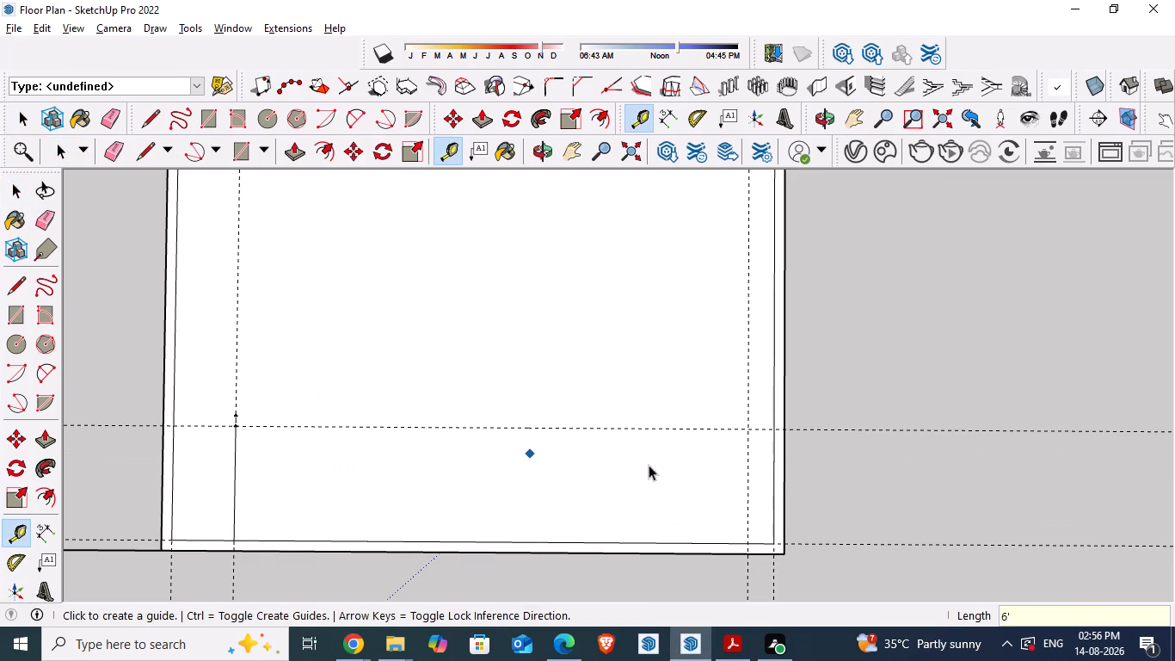
Draw the house outline's front edge and both side edges along the setback guides, closing it at the rear edge.
key("l")
left_click(751, 427)
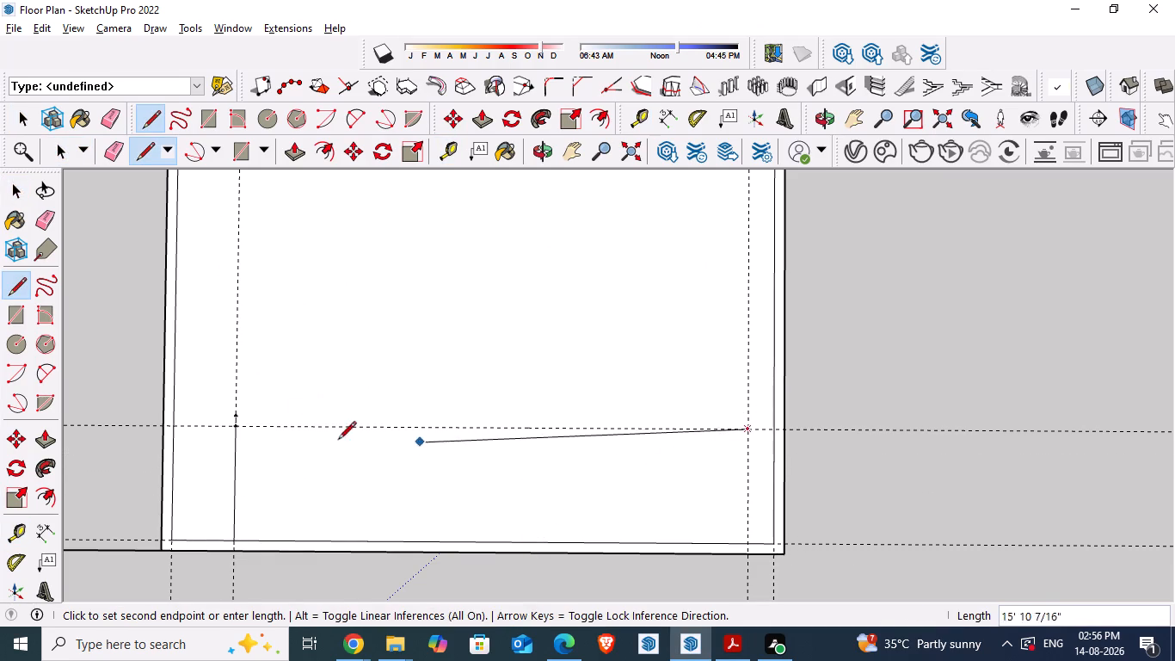
left_click(239, 423)
scroll(246, 504, "down", 4)
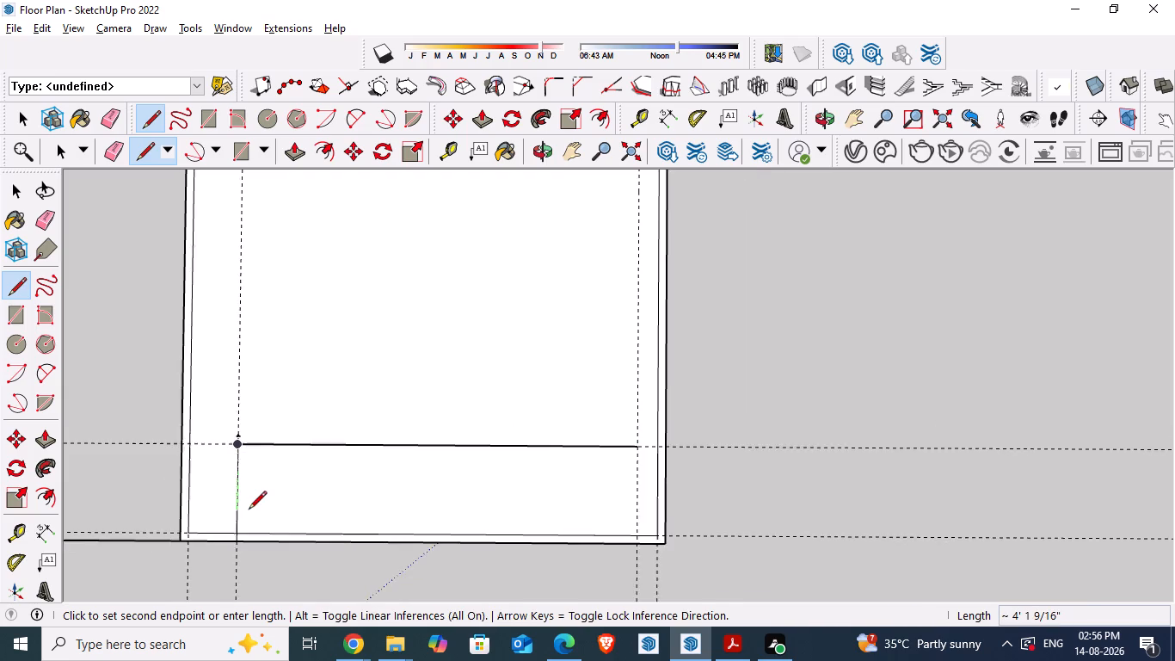
scroll(249, 510, "down", 8)
scroll(261, 235, "up", 5)
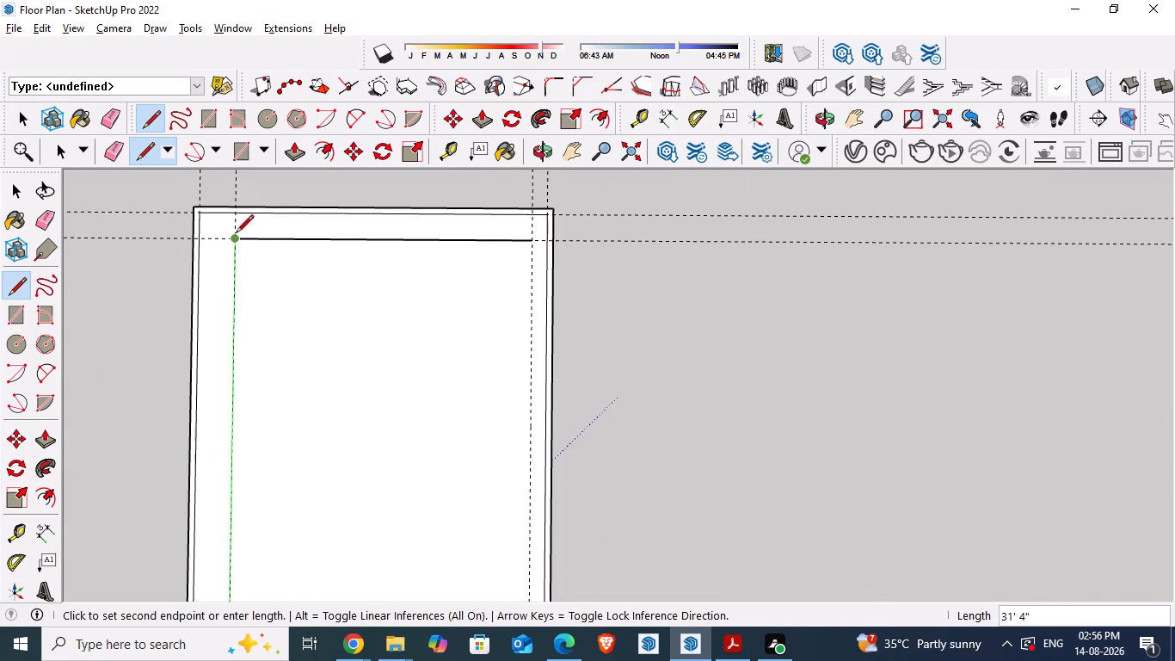
left_click(236, 235)
key("space")
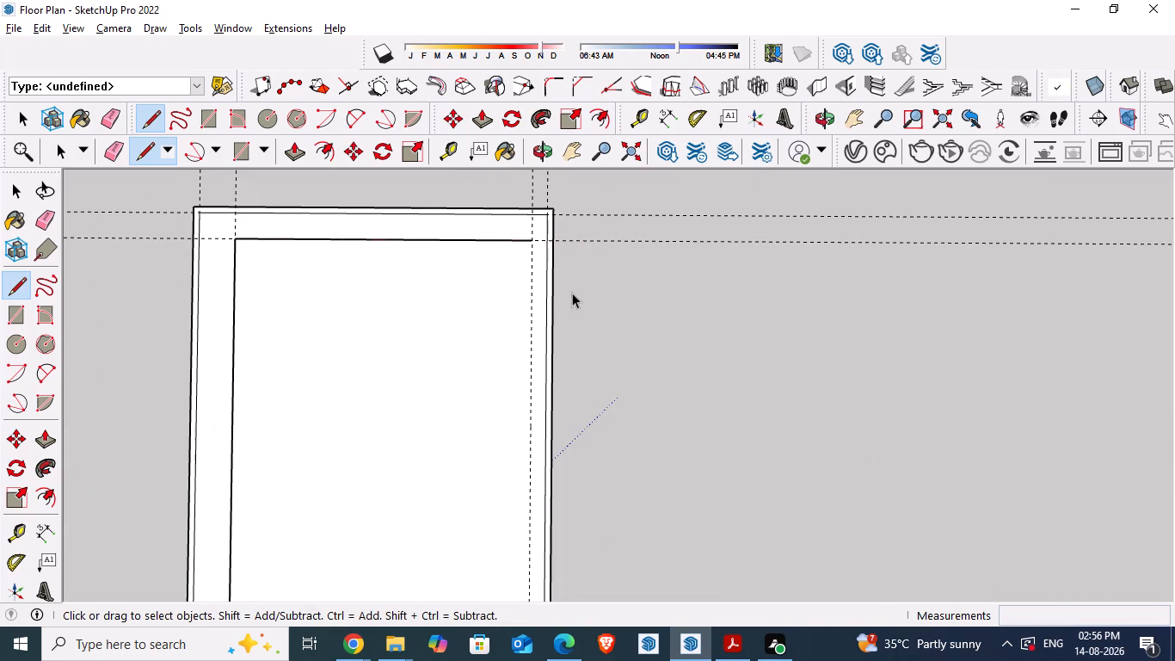
scroll(459, 249, "down", 3)
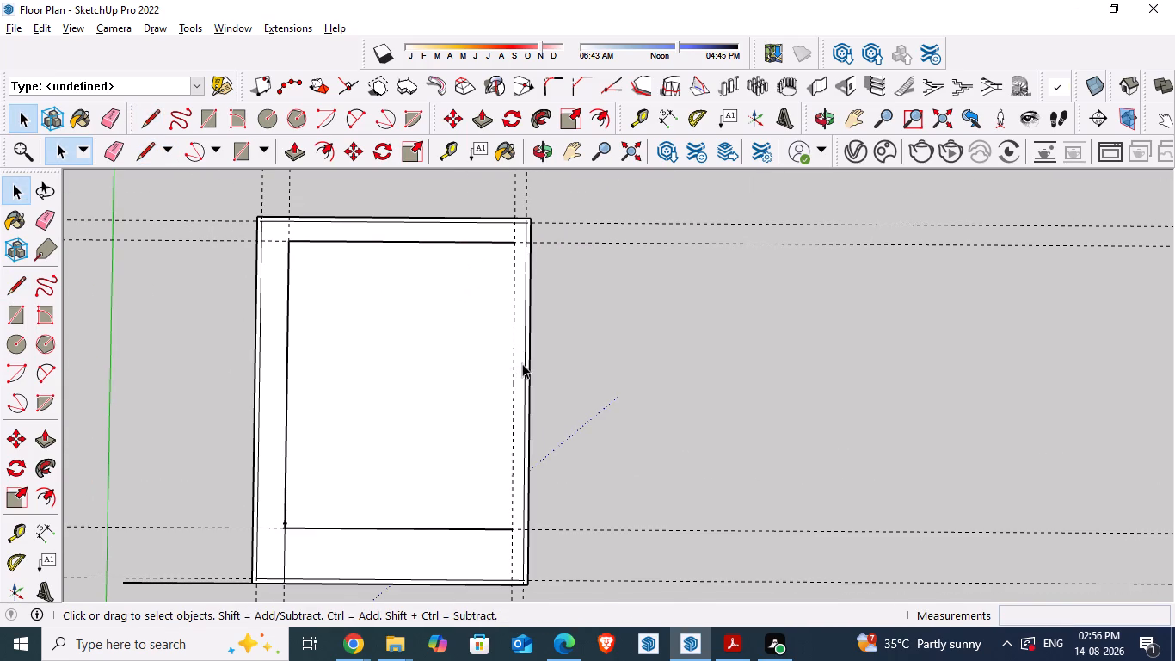
key("l")
left_click(513, 244)
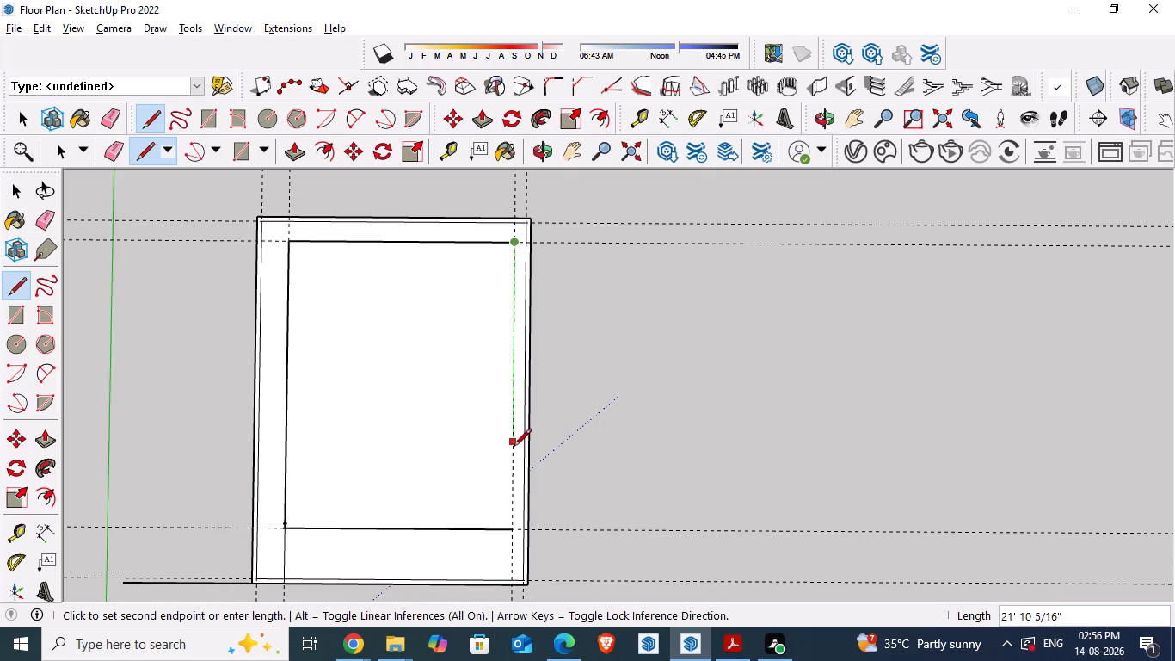
left_click(517, 522)
key("space")
Offset the house outline face 9" inward to form the outer wall thickness.
left_click(397, 408)
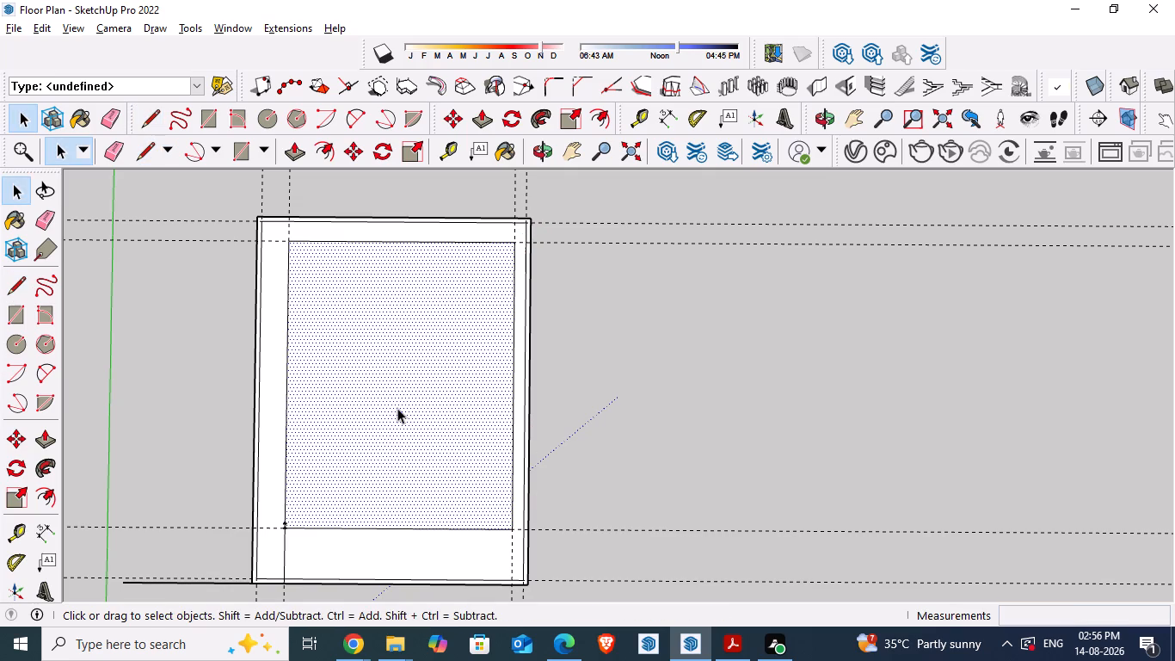
left_click(372, 243)
left_click(287, 282)
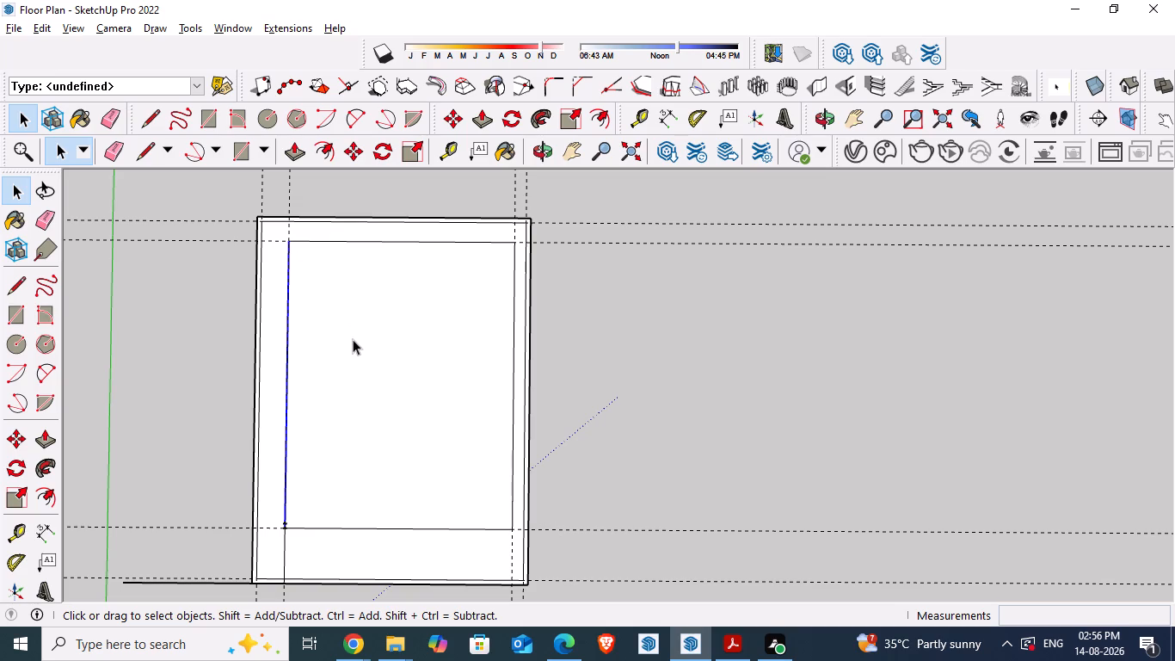
scroll(396, 250, "up", 3)
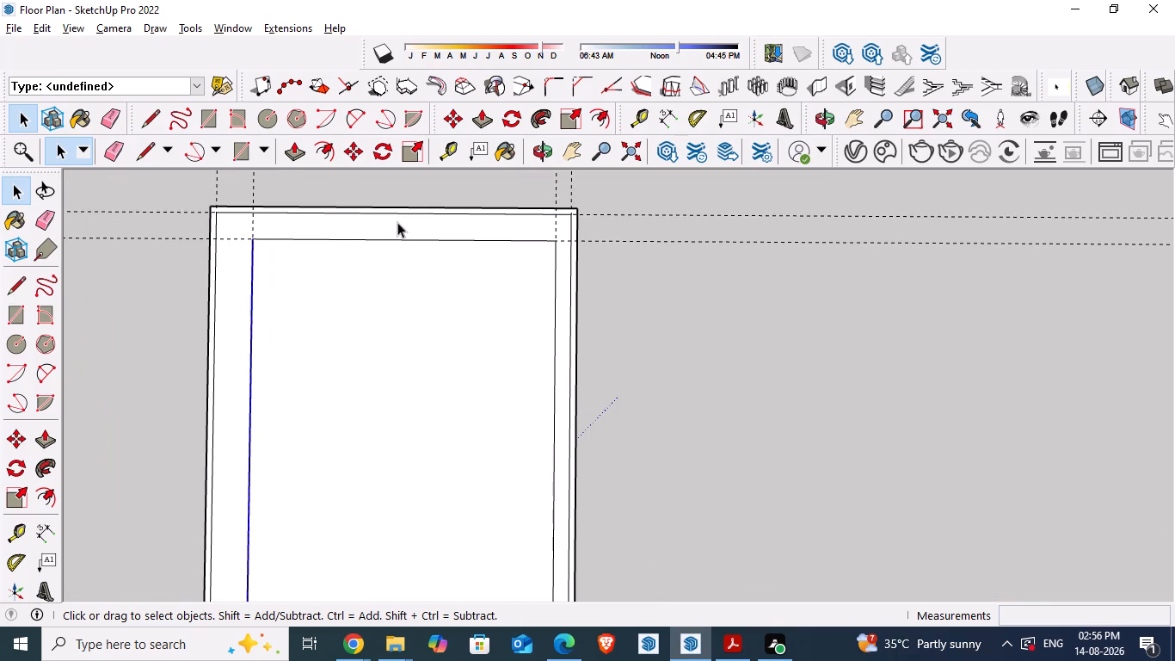
left_click(397, 222)
left_click(398, 300)
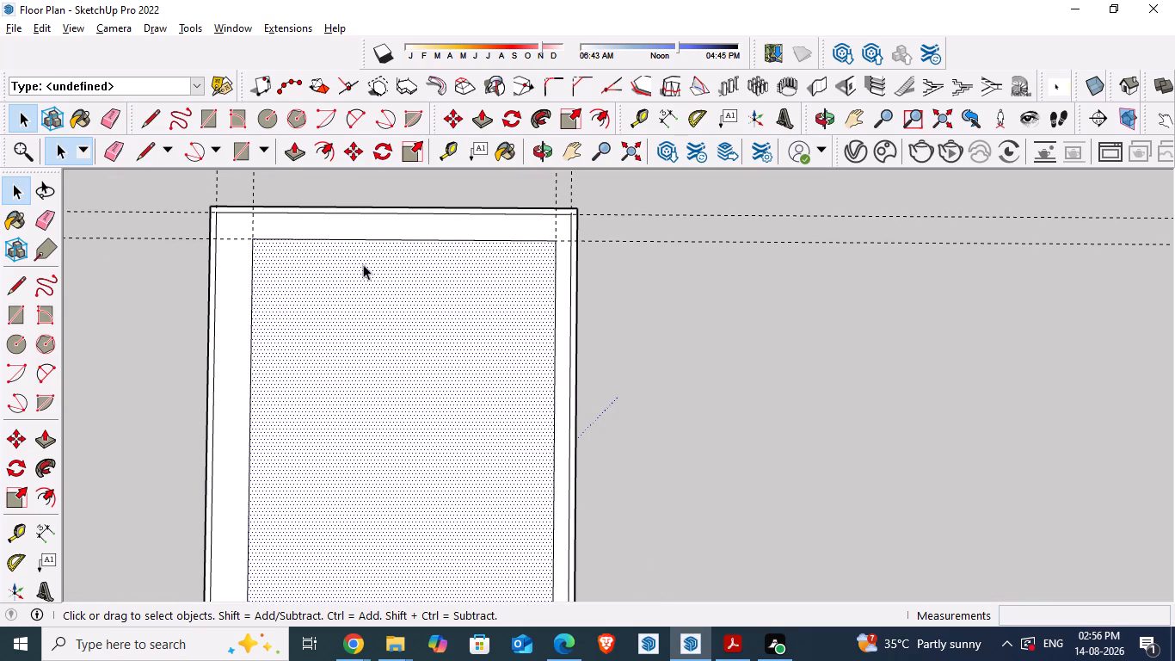
left_click(52, 498)
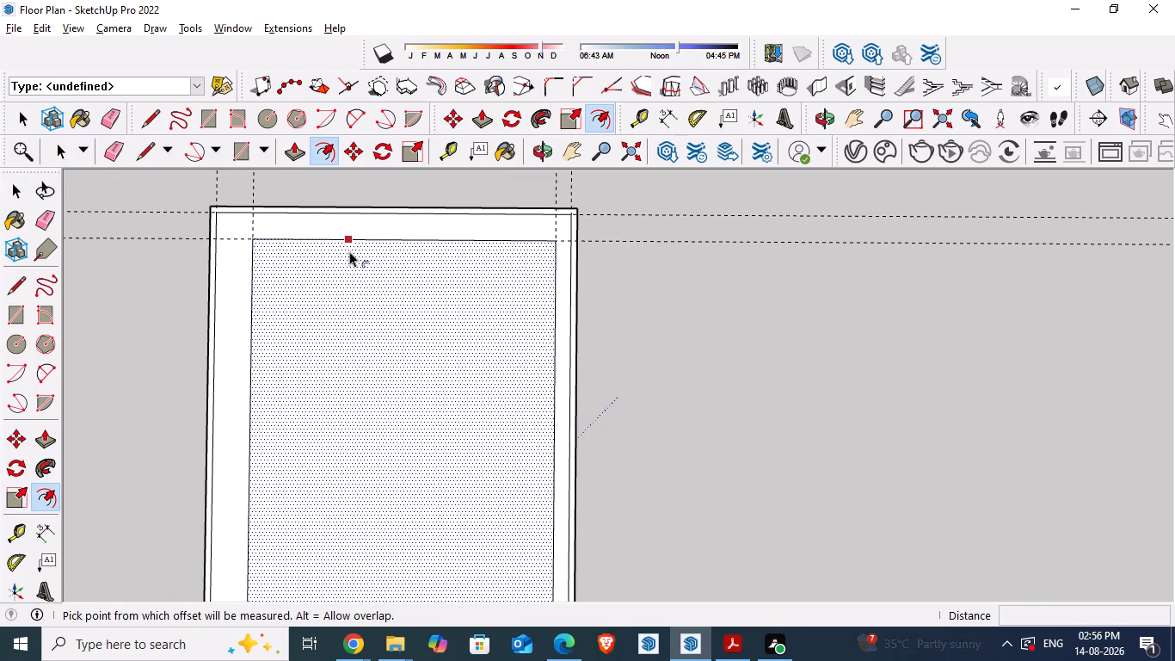
left_click(350, 239)
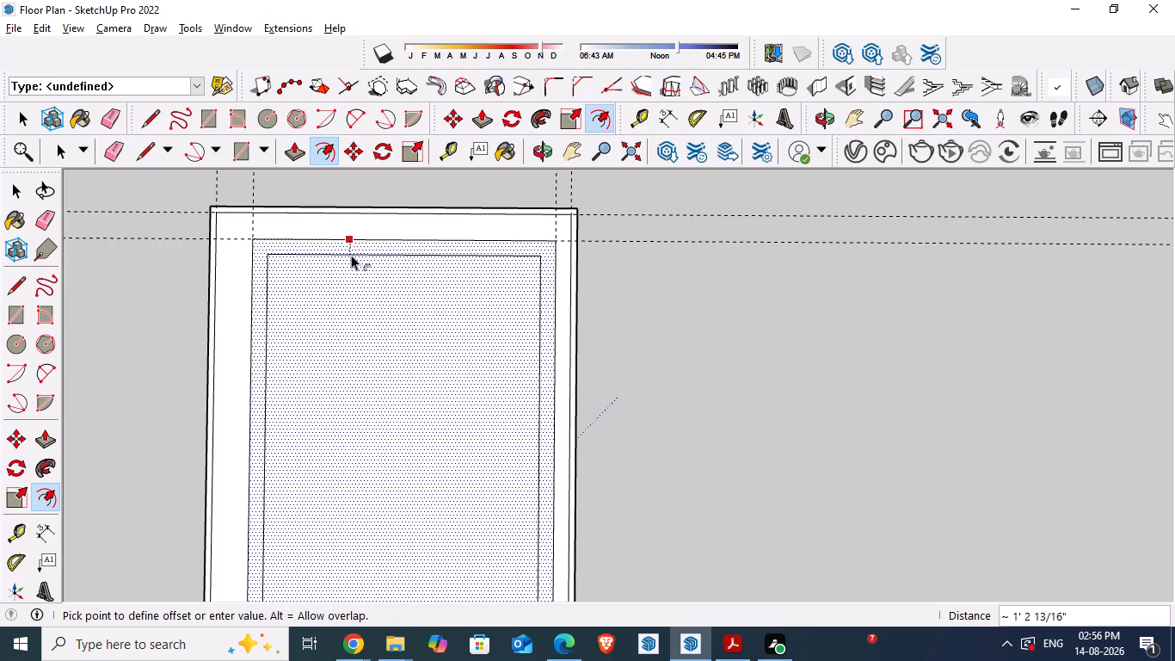
key("9")
key("shift+quotedbl")
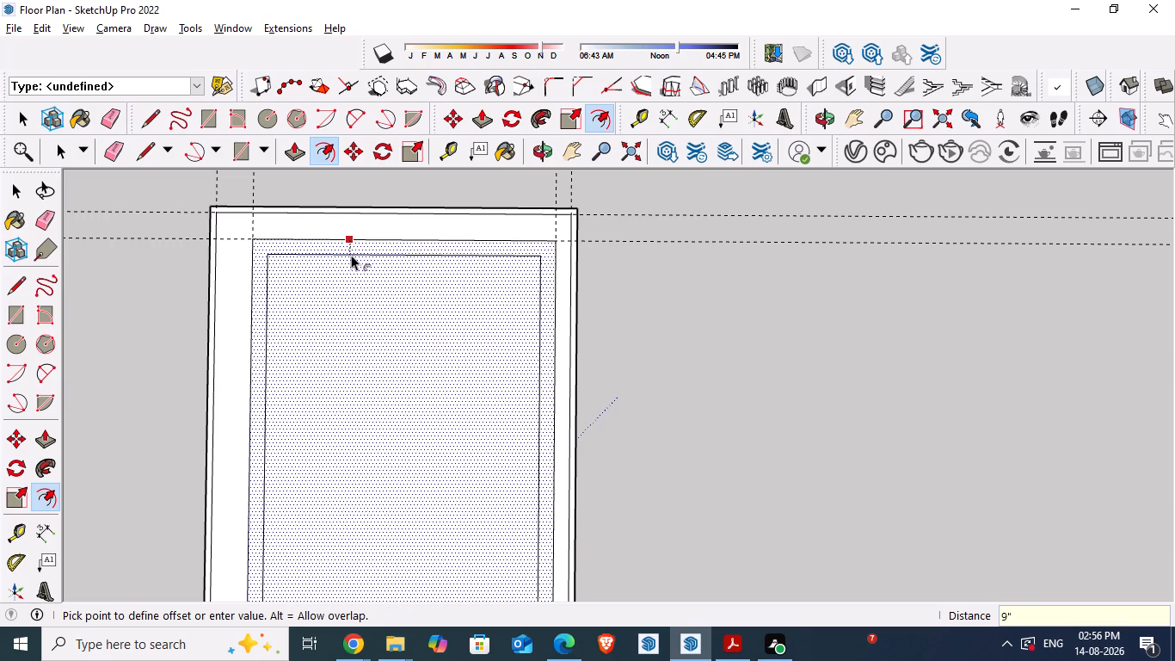
key("Return")
Recheck the PDF's ground floor plan, clear the selection and save the model.
key("alt+Tab")
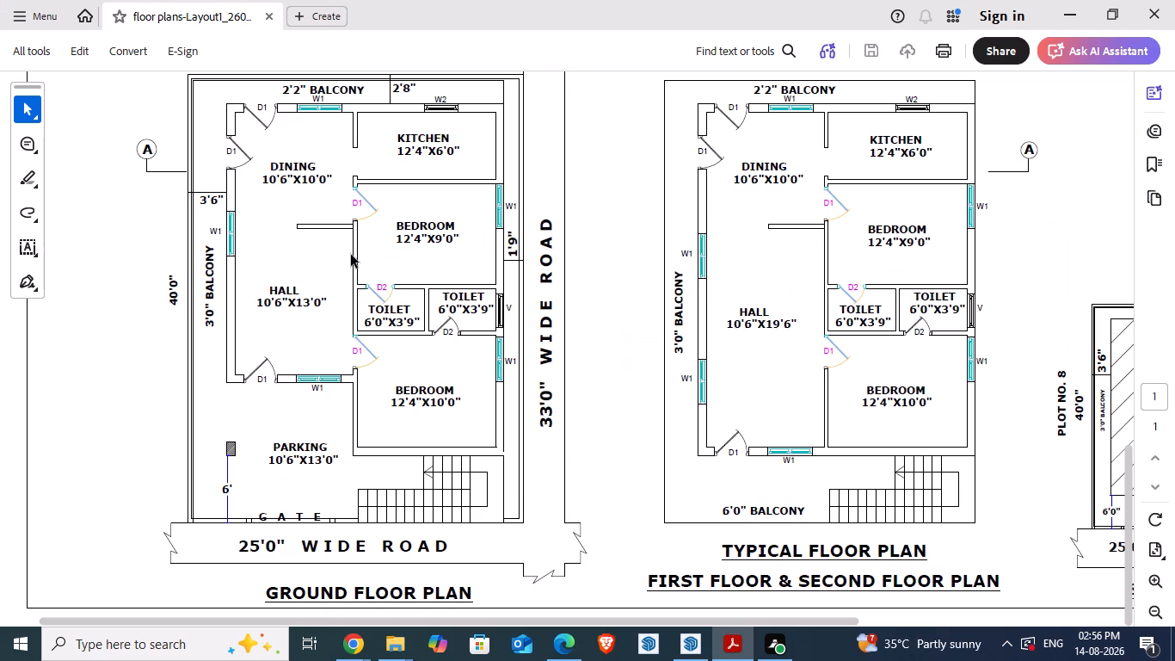
key("alt+Tab")
key("space")
left_click(700, 359)
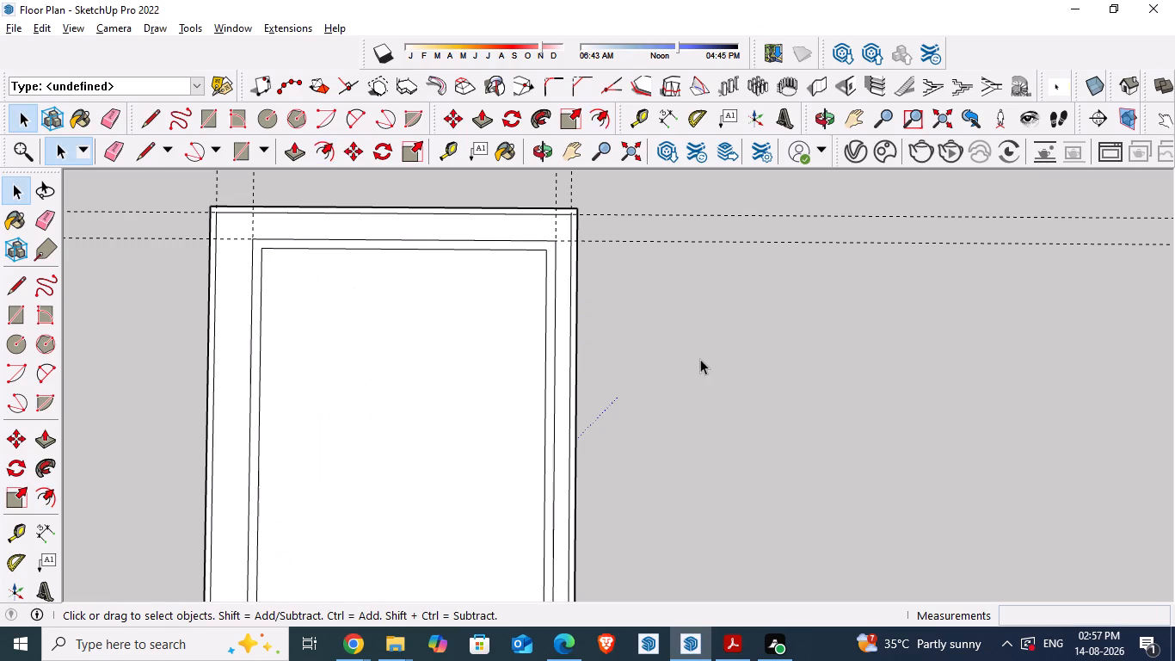
scroll(546, 176, "down", 3)
key("ctrl+s")
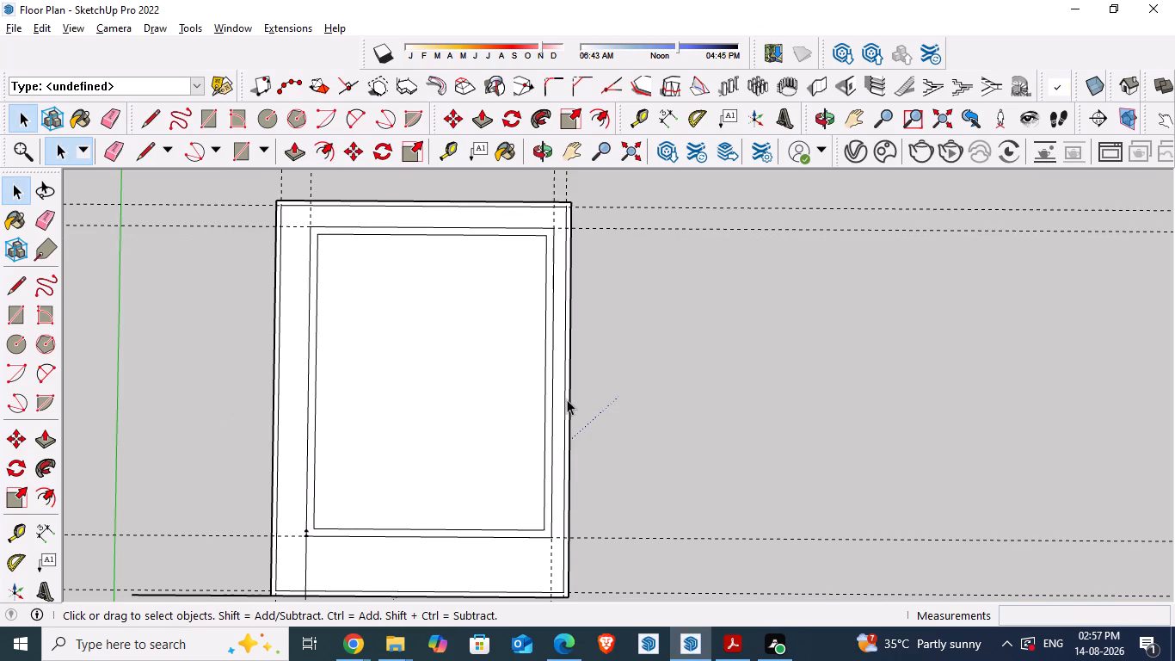
Examine the PDF's elevation, Section-AA and ground floor plan for storey heights, wall layout and room sizes.
key("alt+Tab")
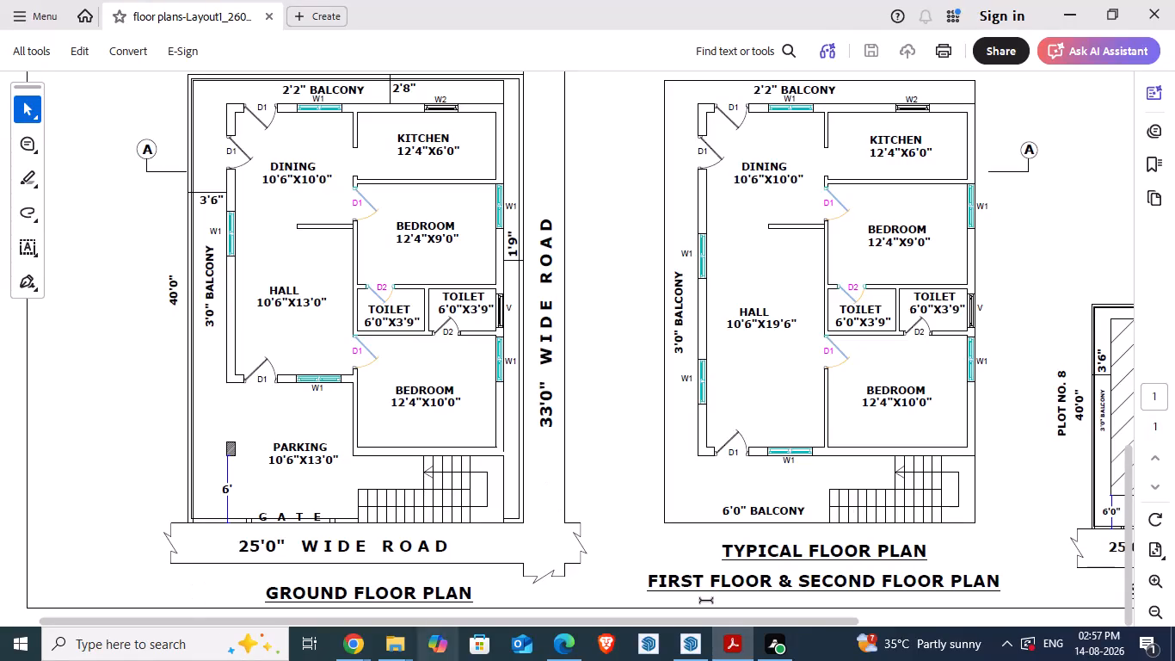
scroll(794, 429, "up", 10)
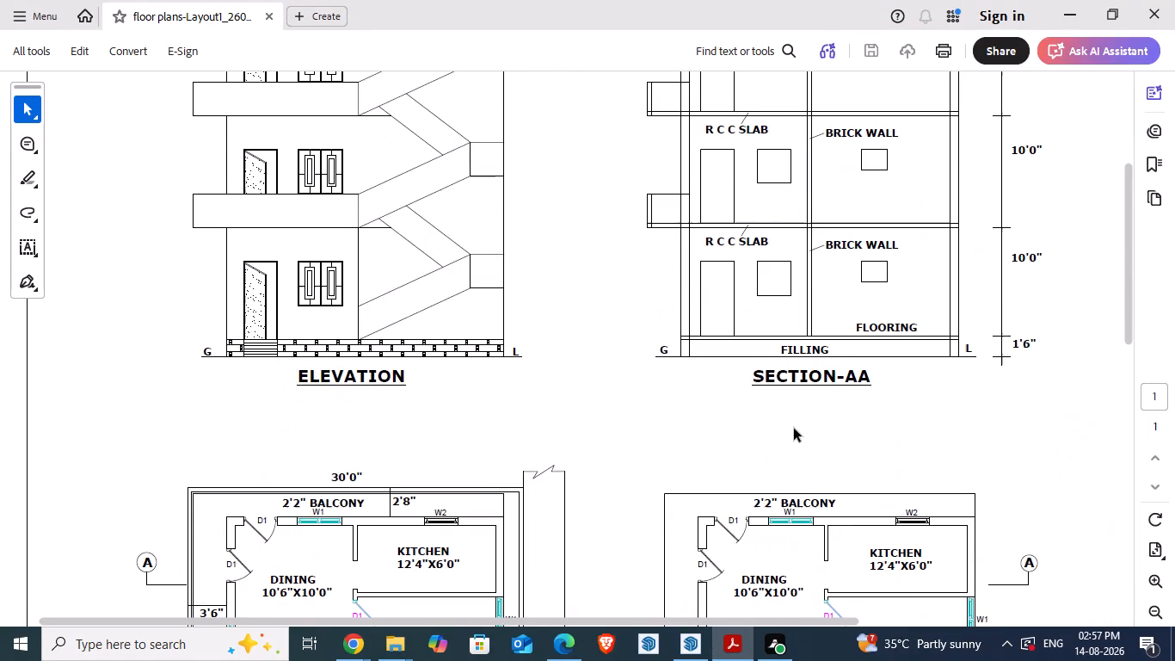
scroll(794, 429, "up", 1)
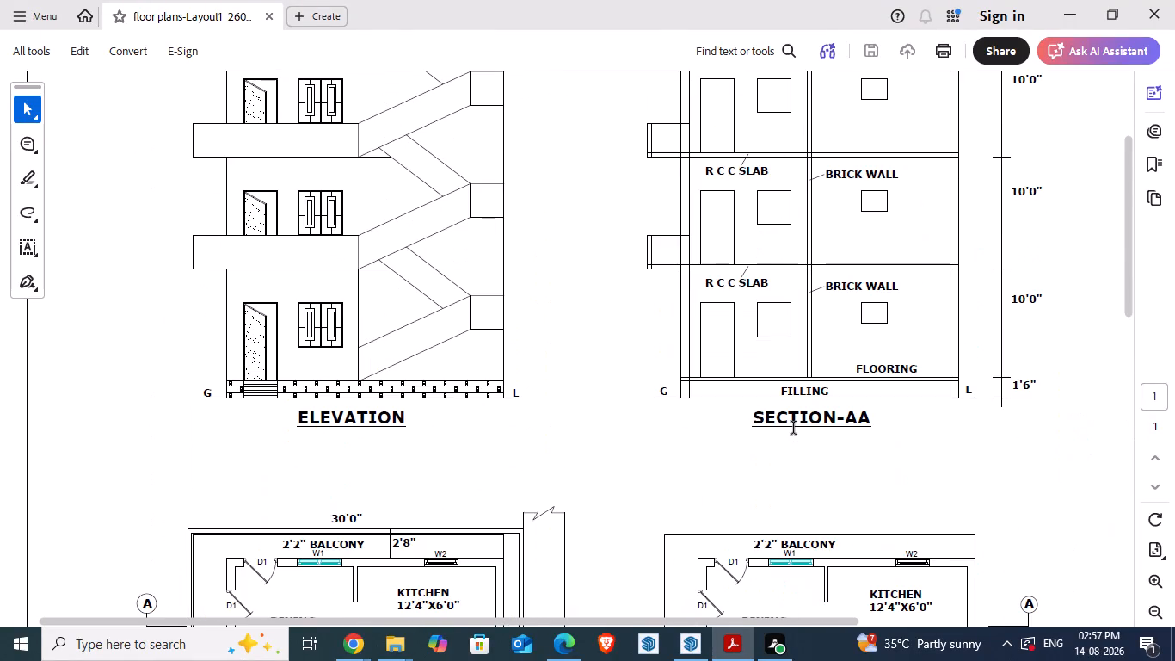
scroll(794, 429, "up", 3)
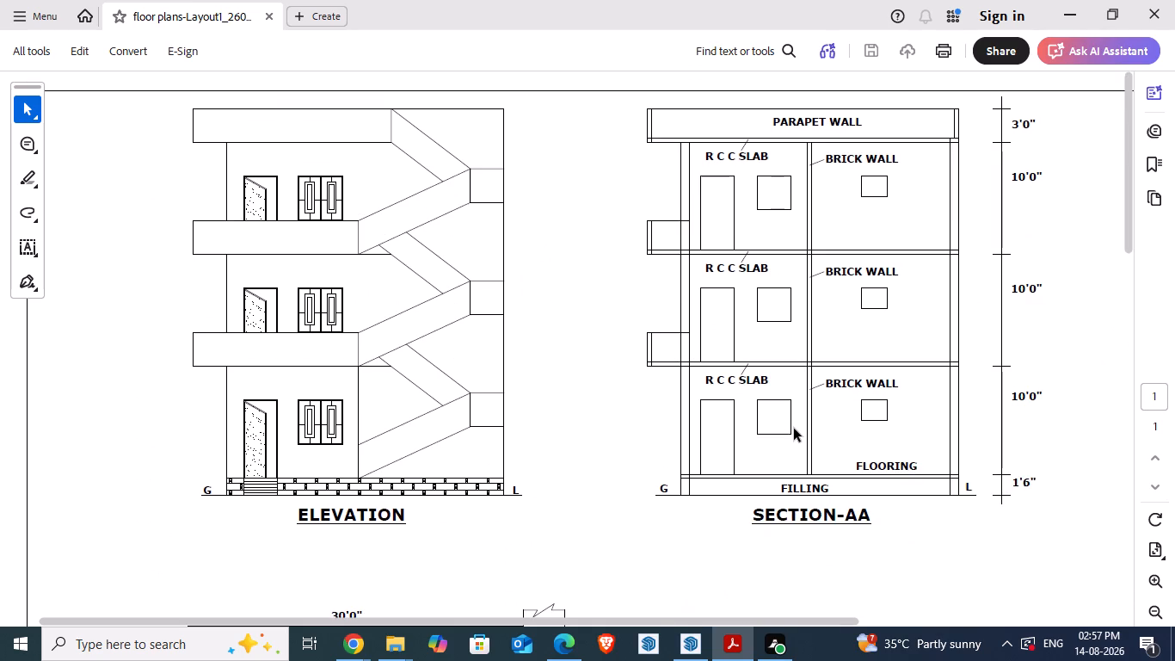
scroll(794, 429, "up", 2)
scroll(491, 480, "down", 8)
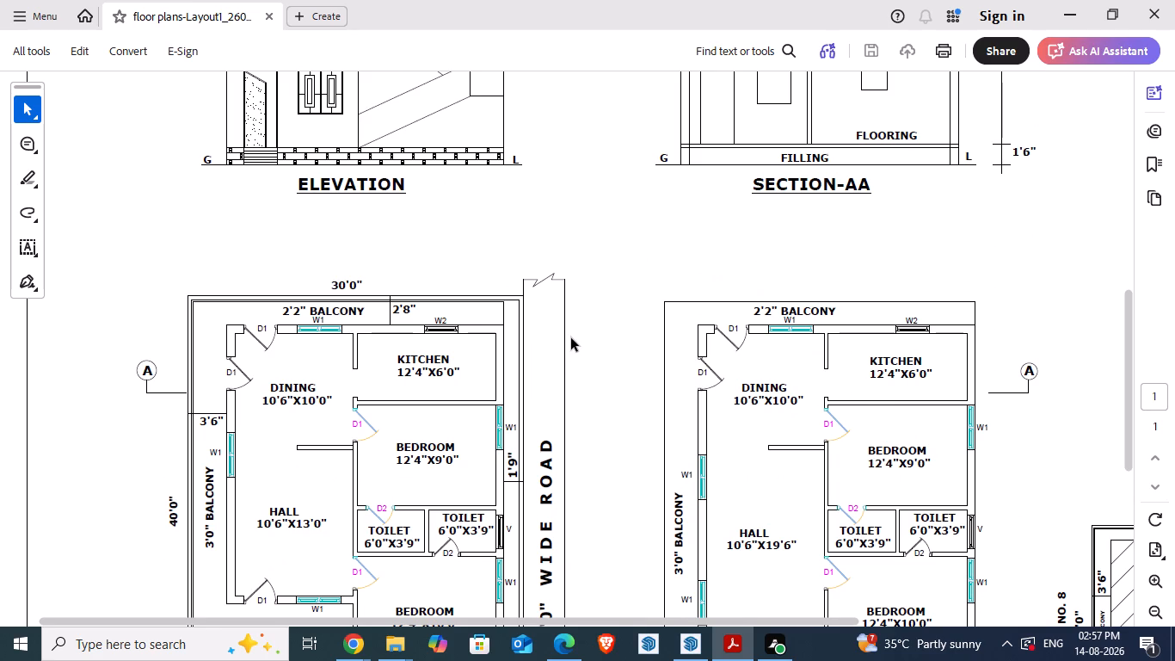
scroll(571, 338, "down", 1)
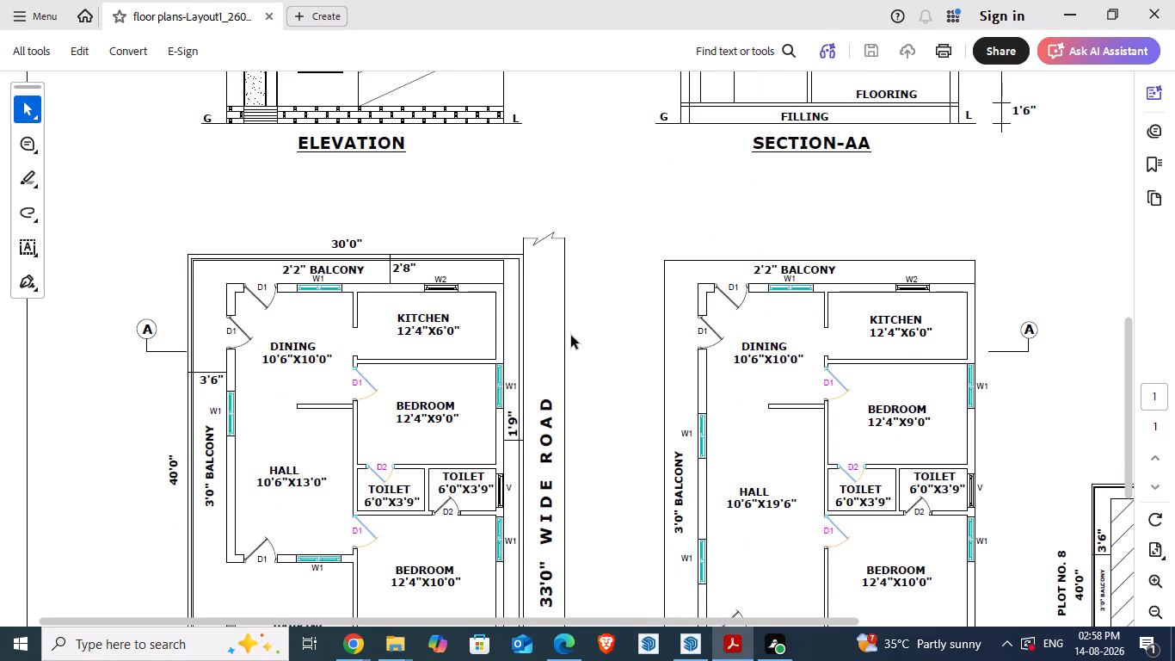
scroll(574, 332, "down", 3)
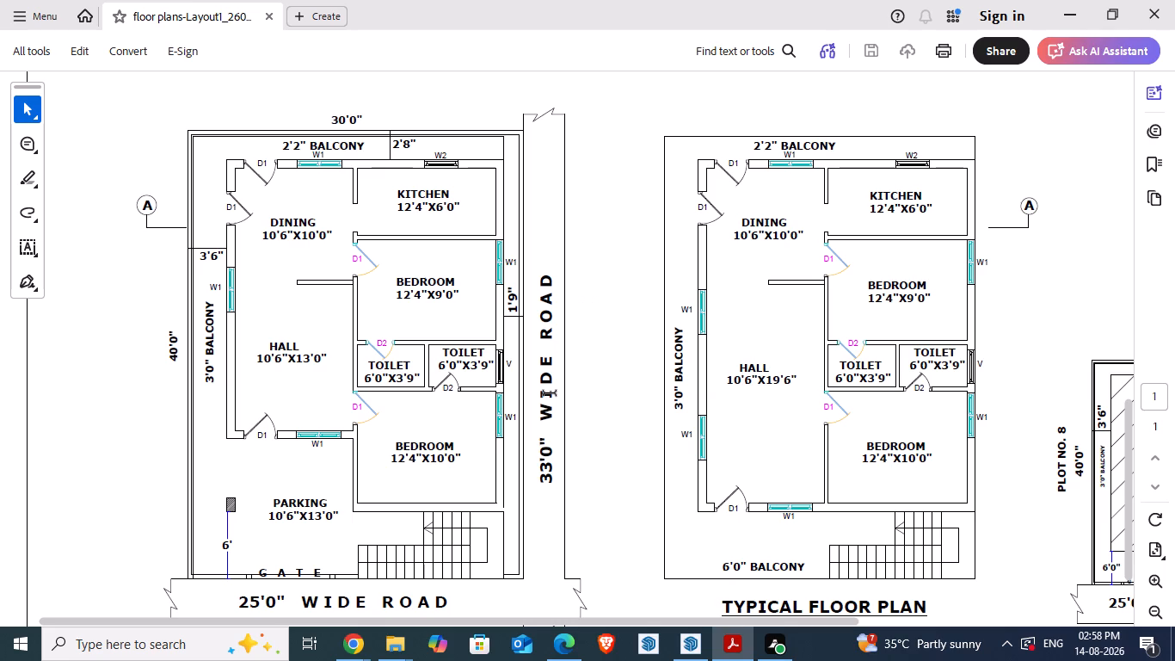
scroll(550, 393, "up", 1)
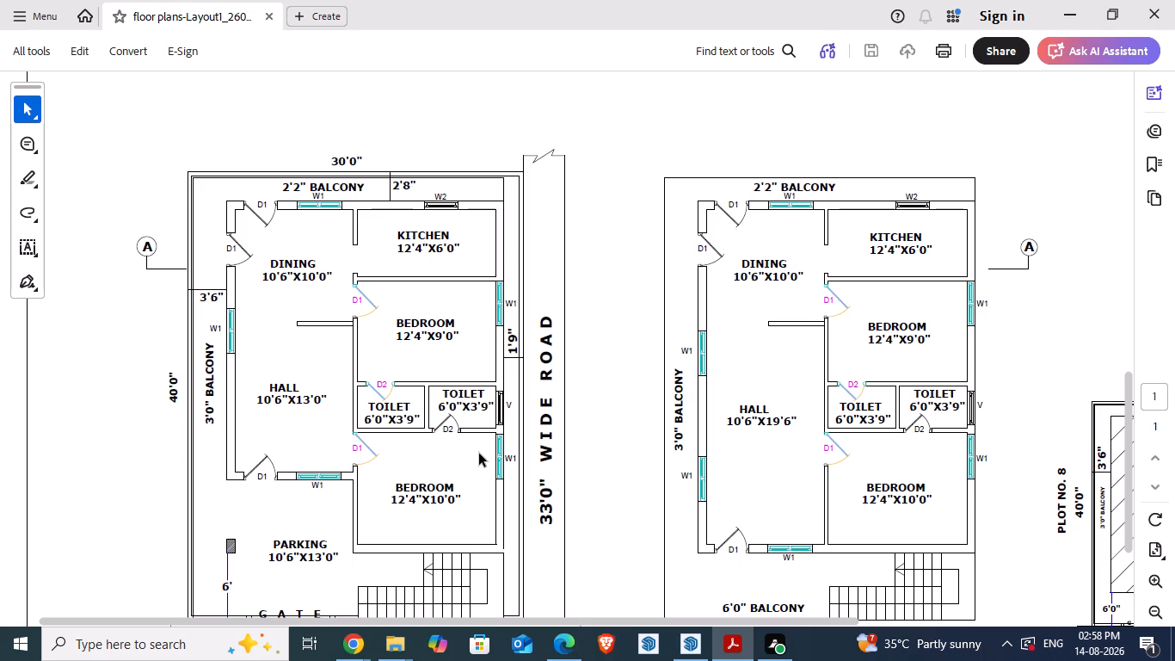
left_click(438, 403)
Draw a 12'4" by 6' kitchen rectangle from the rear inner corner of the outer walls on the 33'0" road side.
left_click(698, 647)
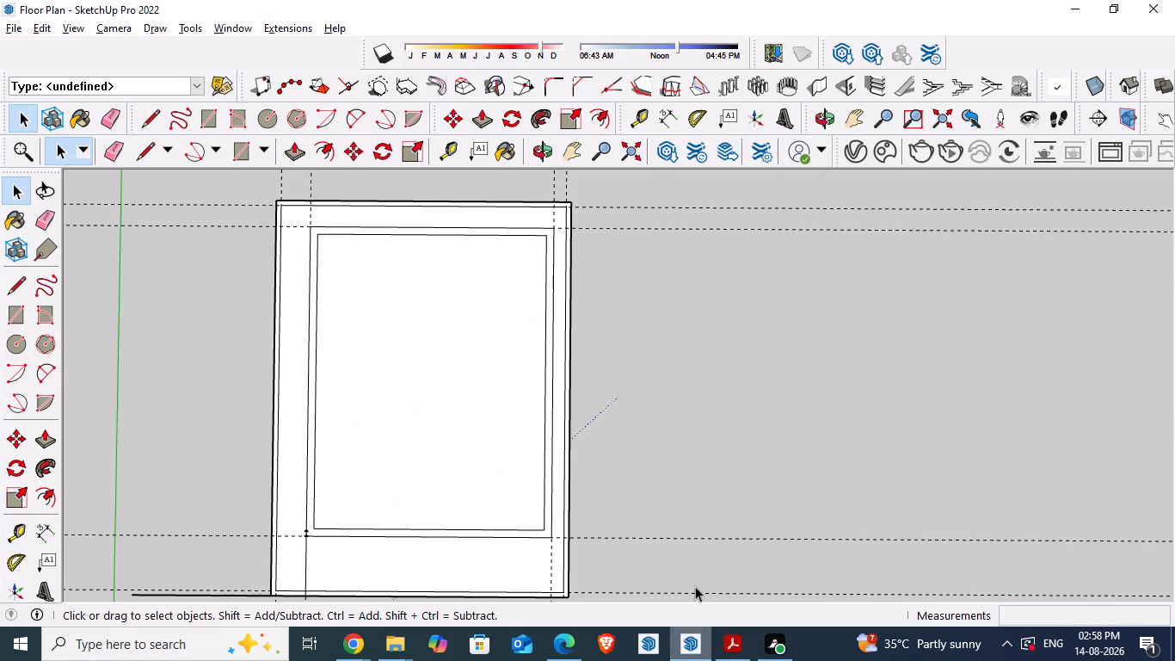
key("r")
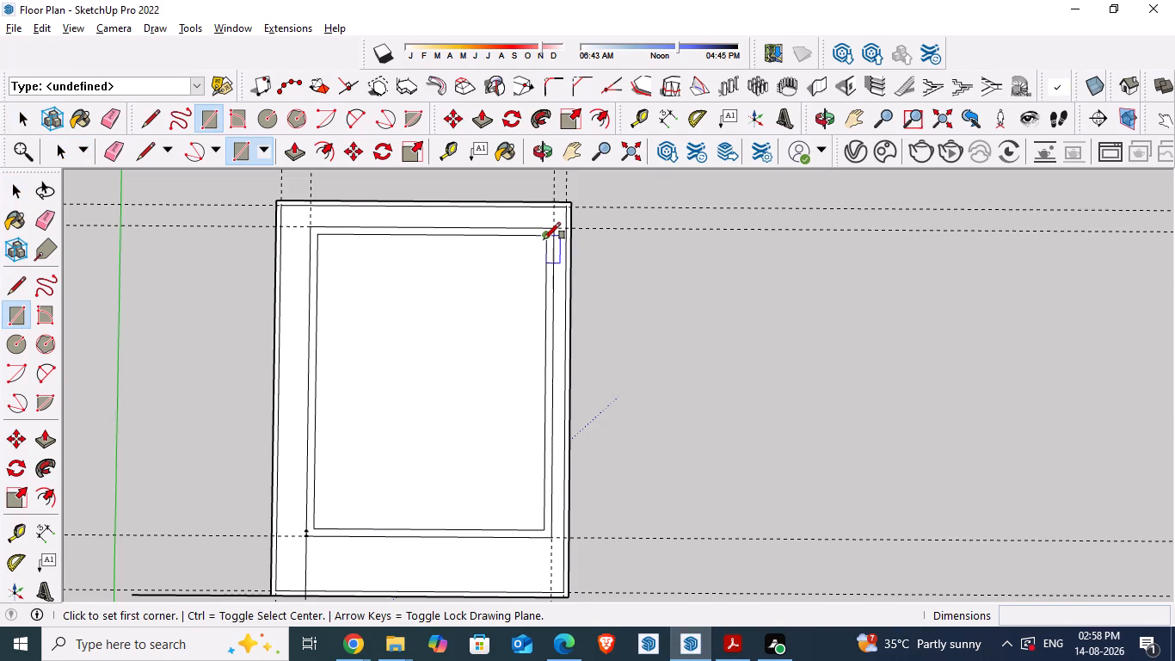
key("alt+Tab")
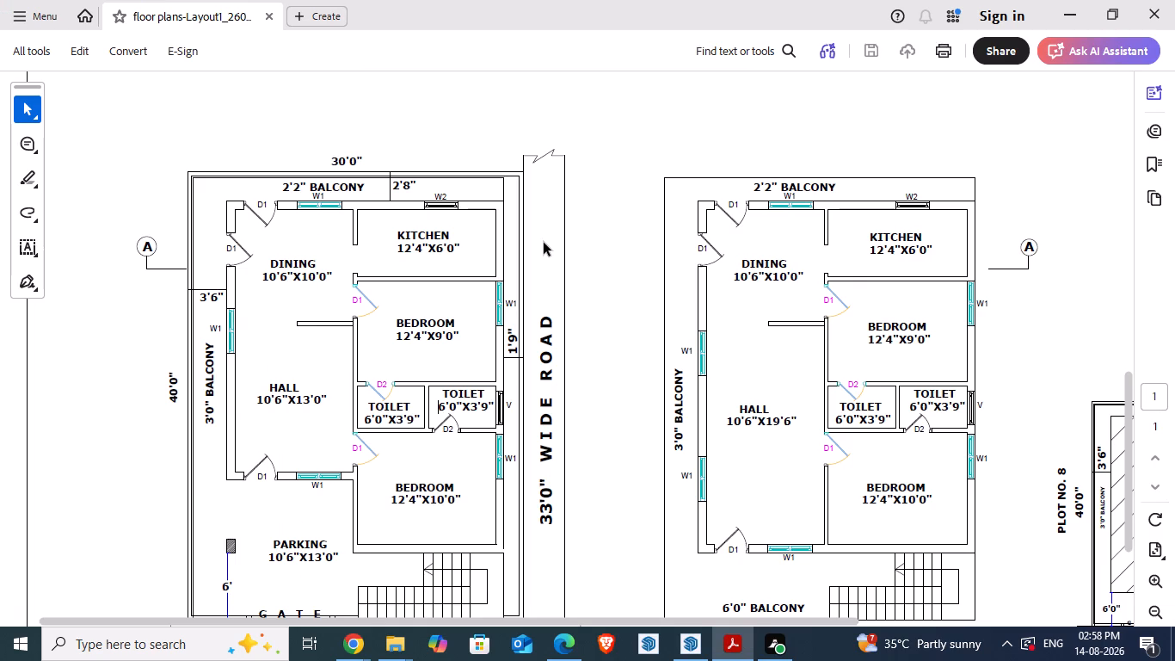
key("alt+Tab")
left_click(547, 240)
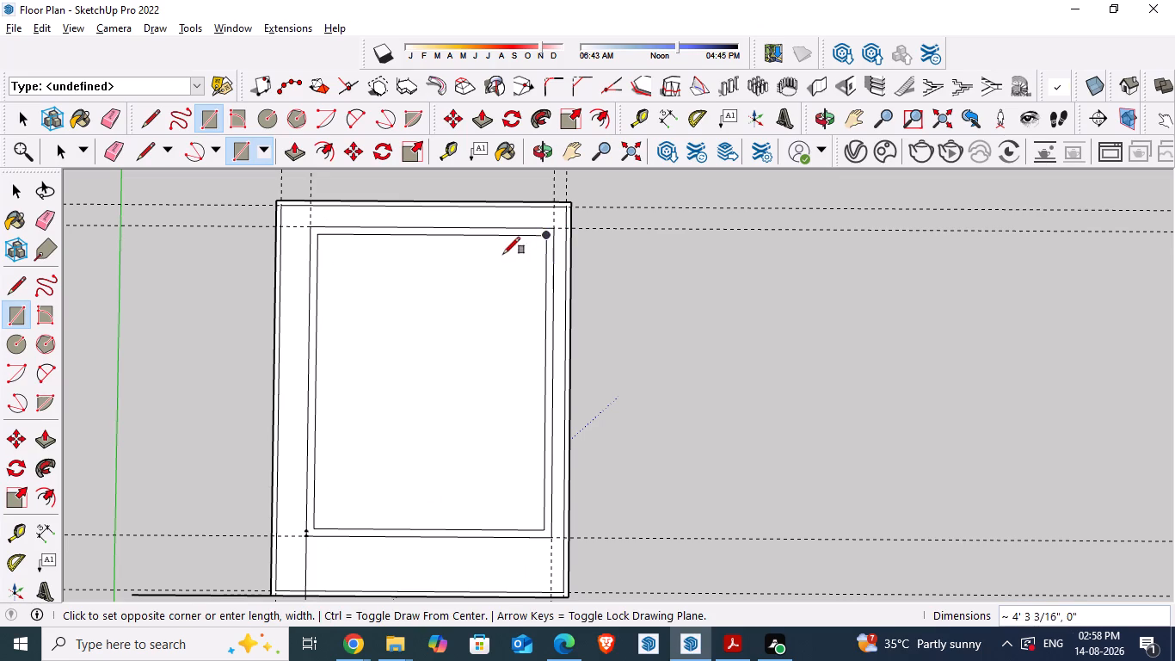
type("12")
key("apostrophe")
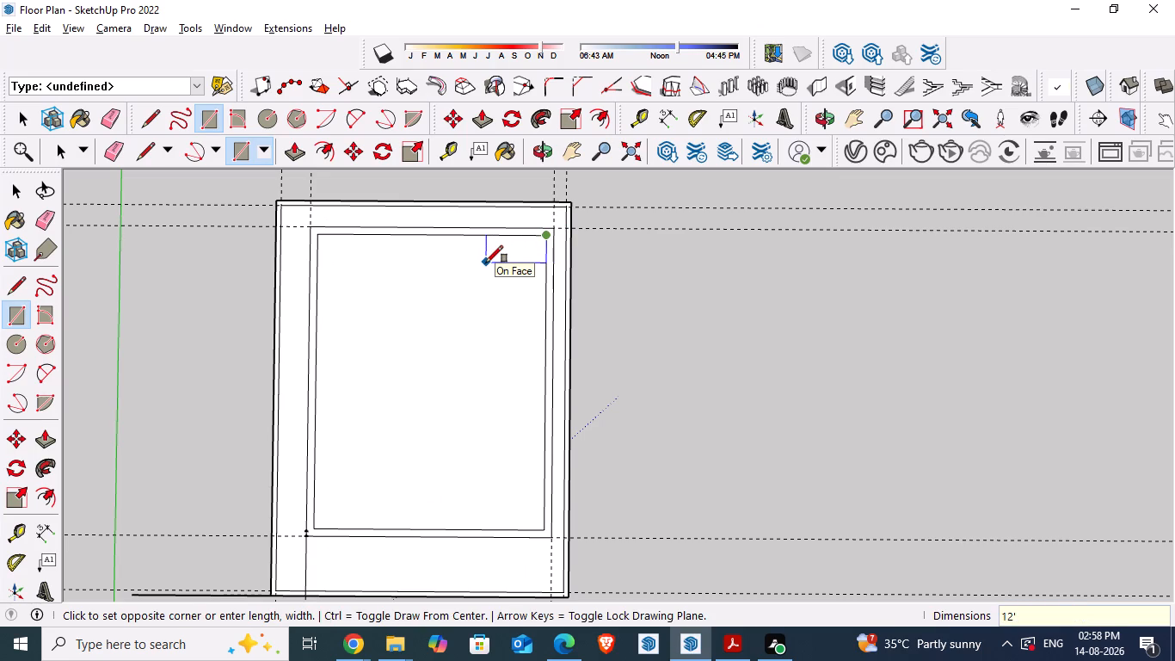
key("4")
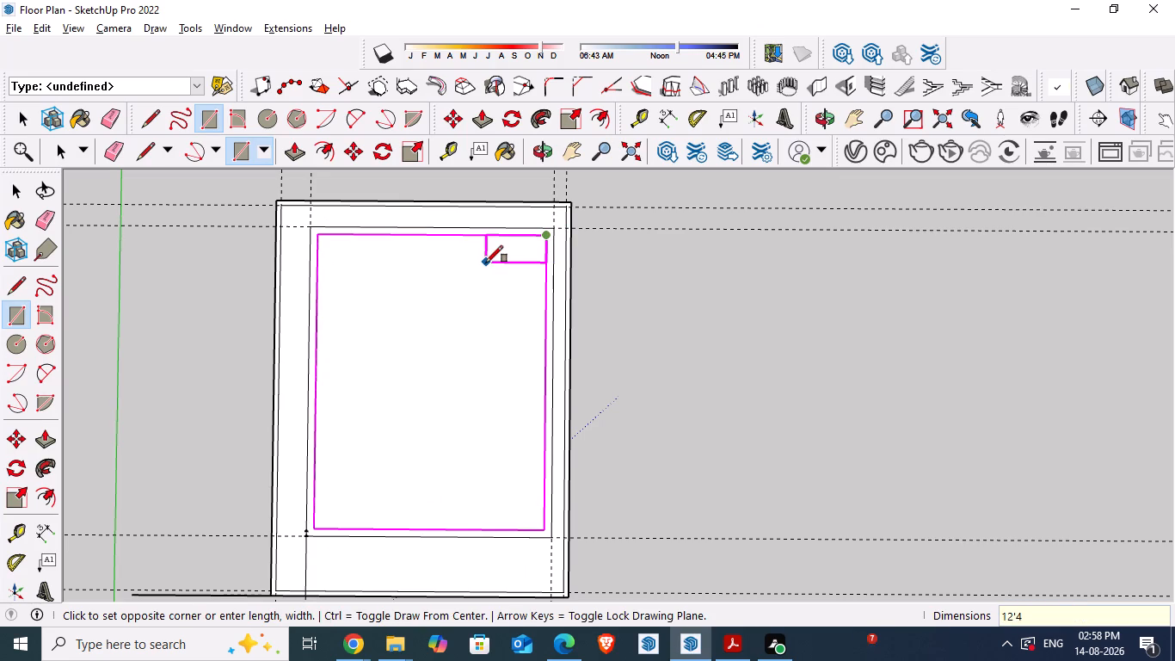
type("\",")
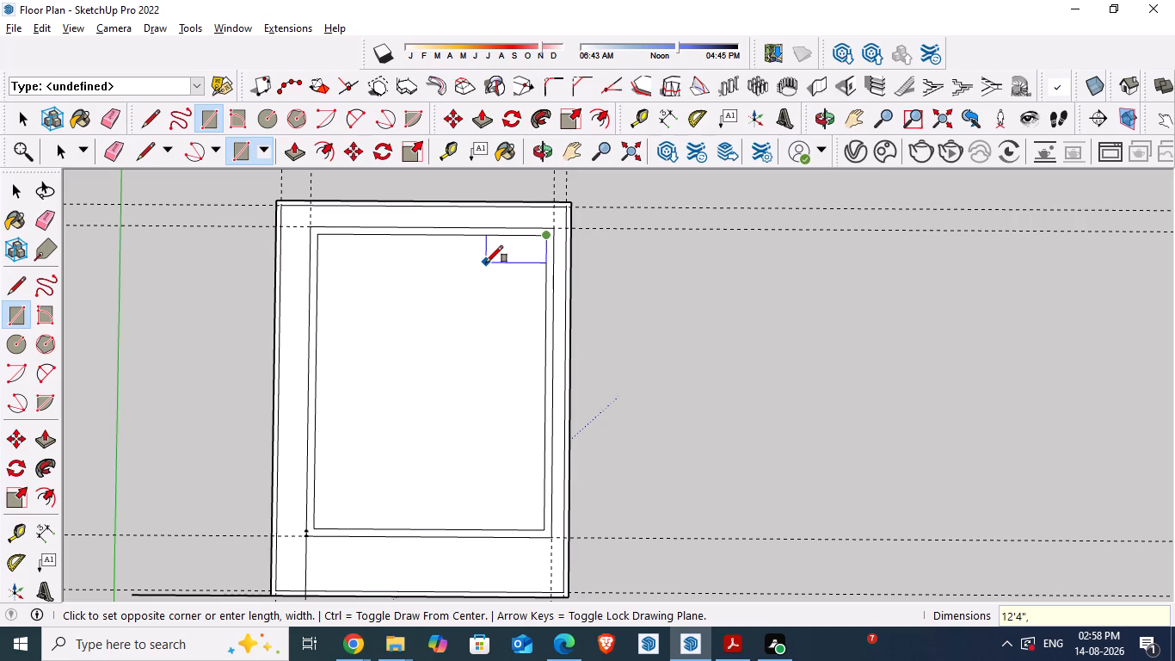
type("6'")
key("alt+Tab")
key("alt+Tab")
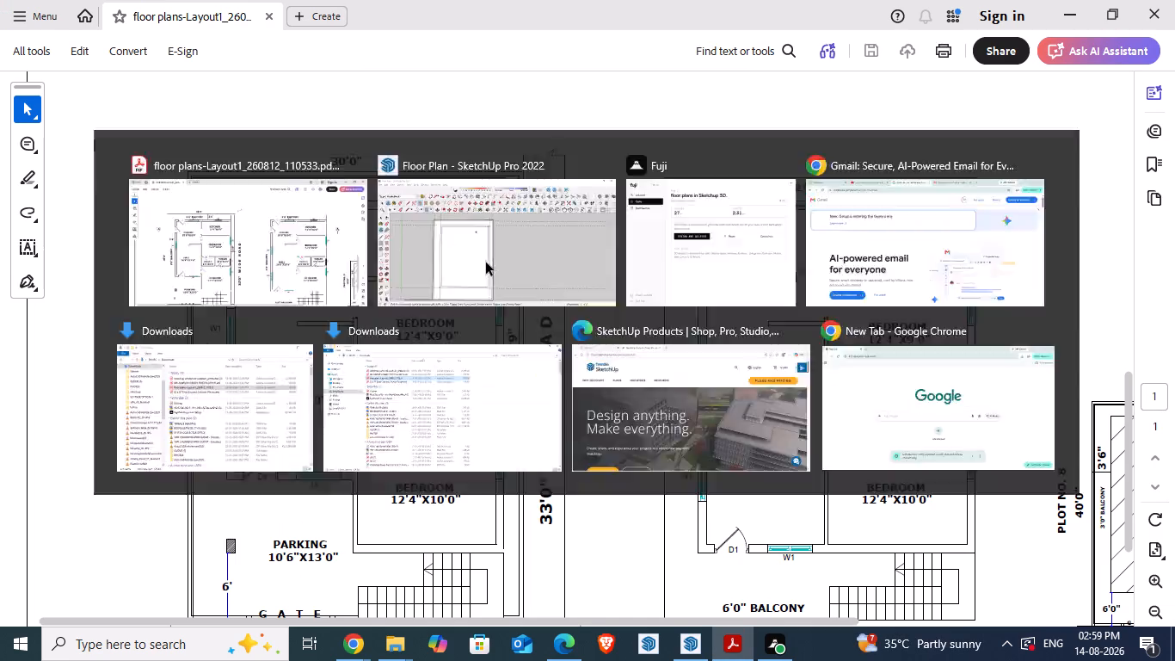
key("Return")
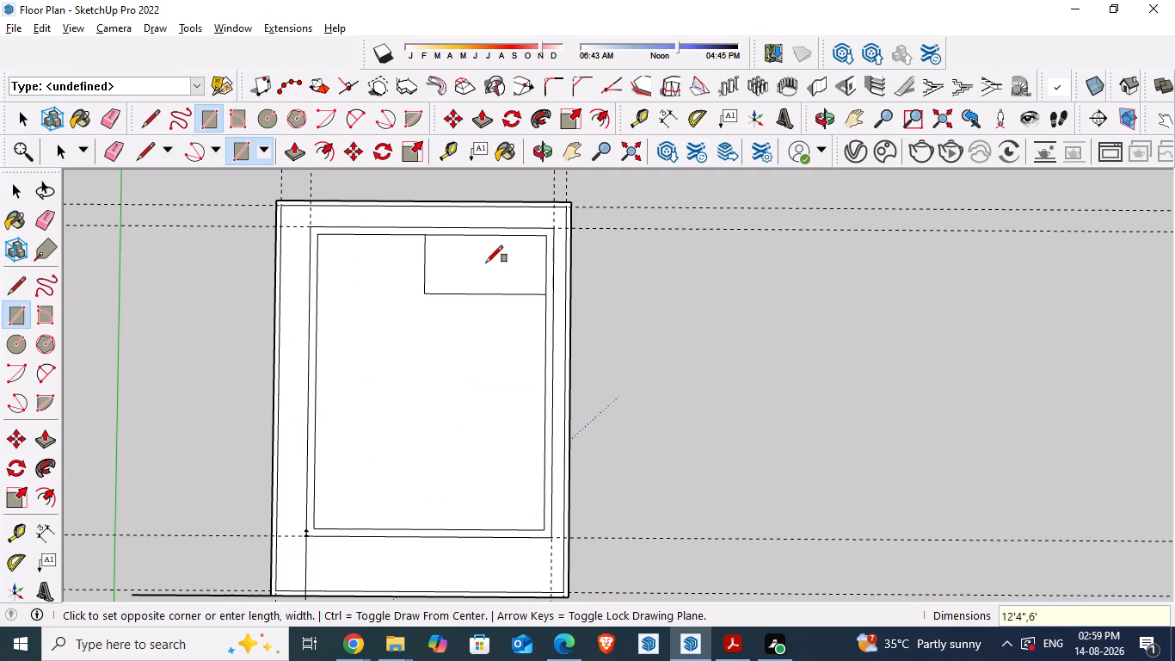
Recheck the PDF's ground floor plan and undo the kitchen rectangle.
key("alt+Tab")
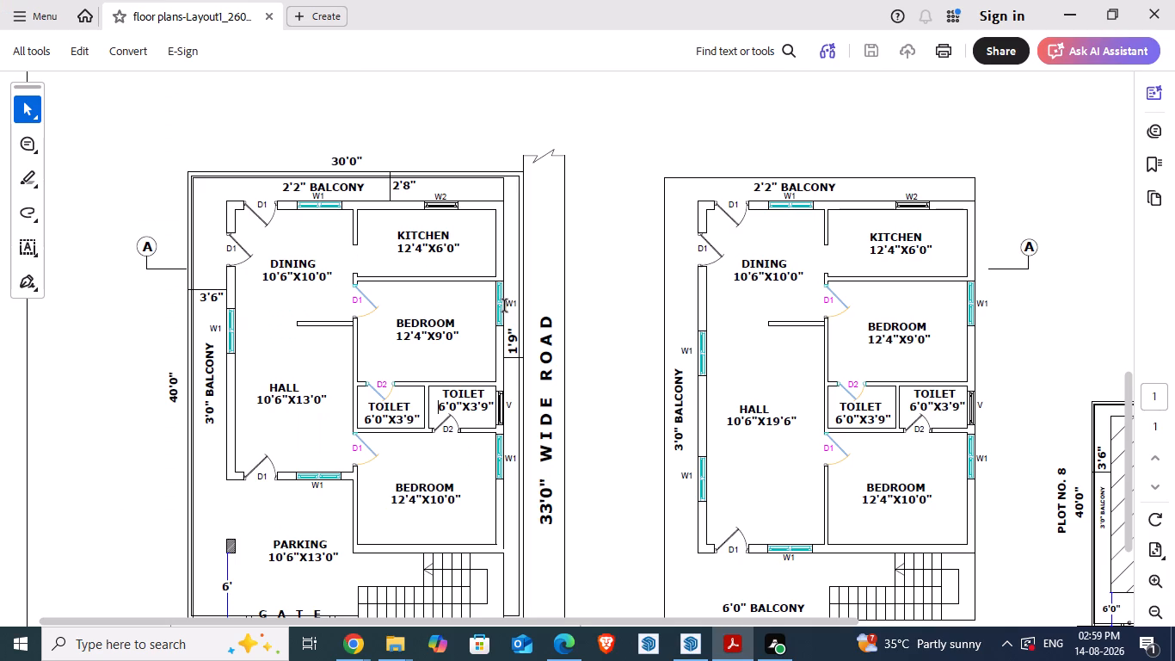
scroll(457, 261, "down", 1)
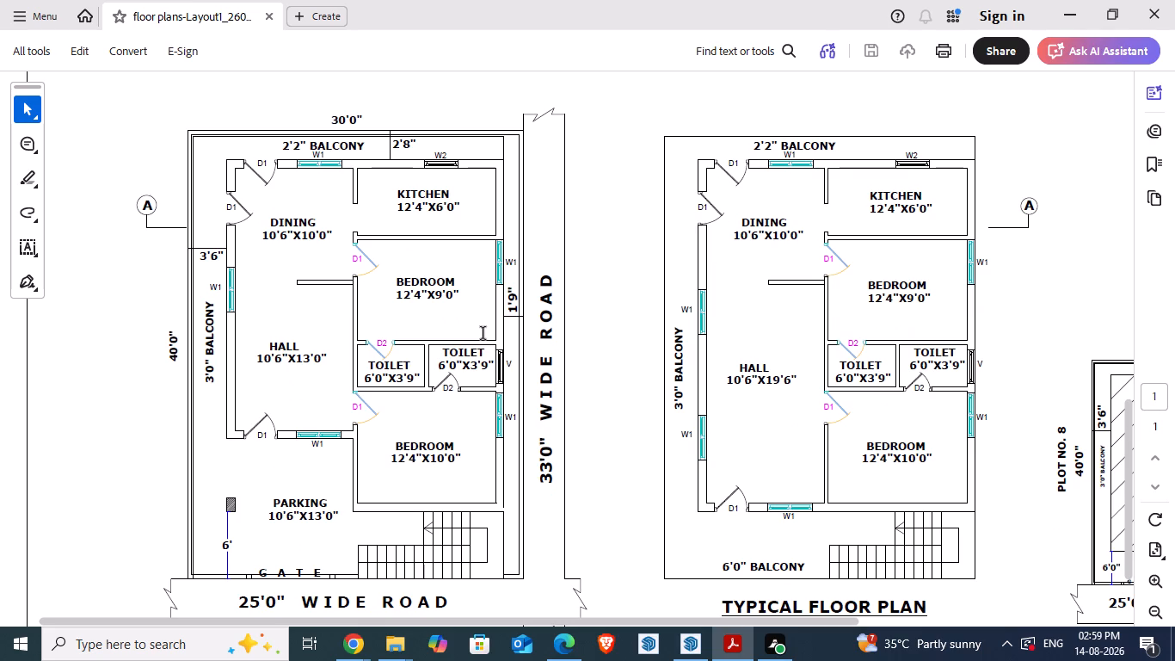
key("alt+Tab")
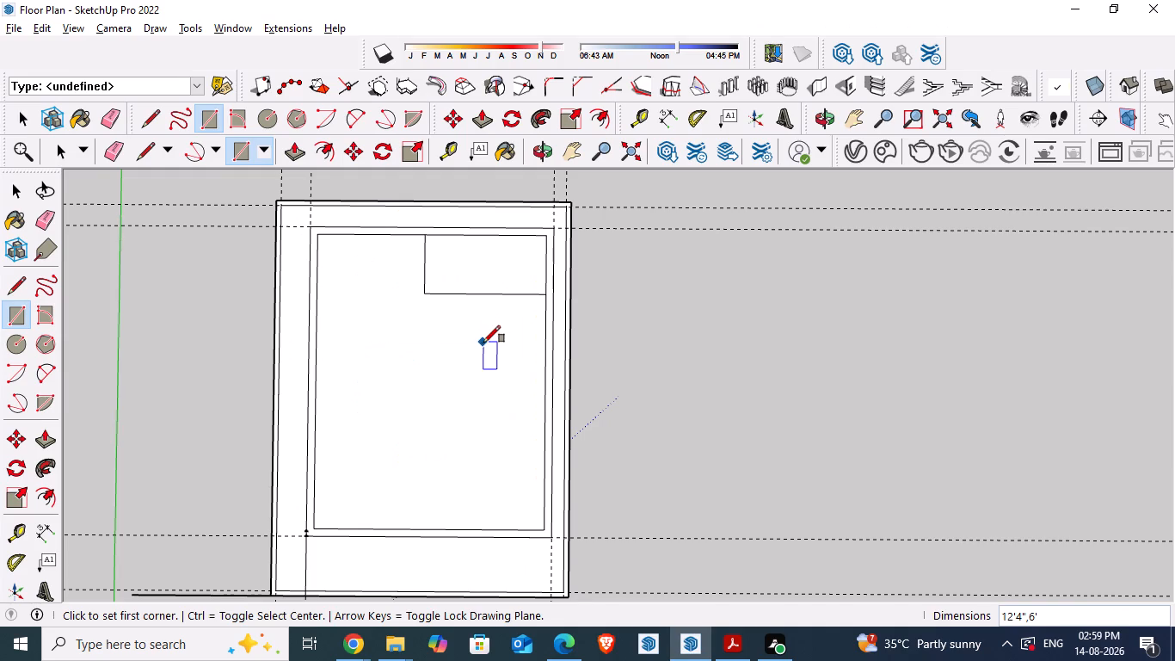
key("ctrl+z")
Undo the 9" inward wall offset, leaving only the single-line house outline.
left_click(511, 268)
key("space")
left_click(511, 268)
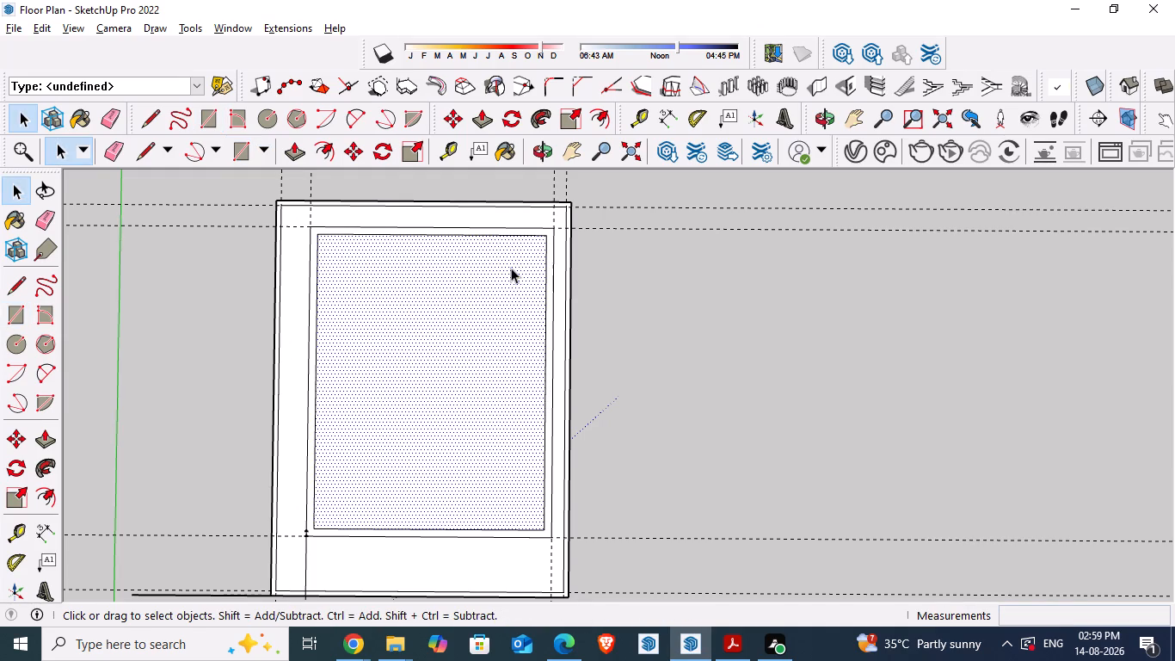
left_click(501, 269)
left_click(490, 262)
key("ctrl+z")
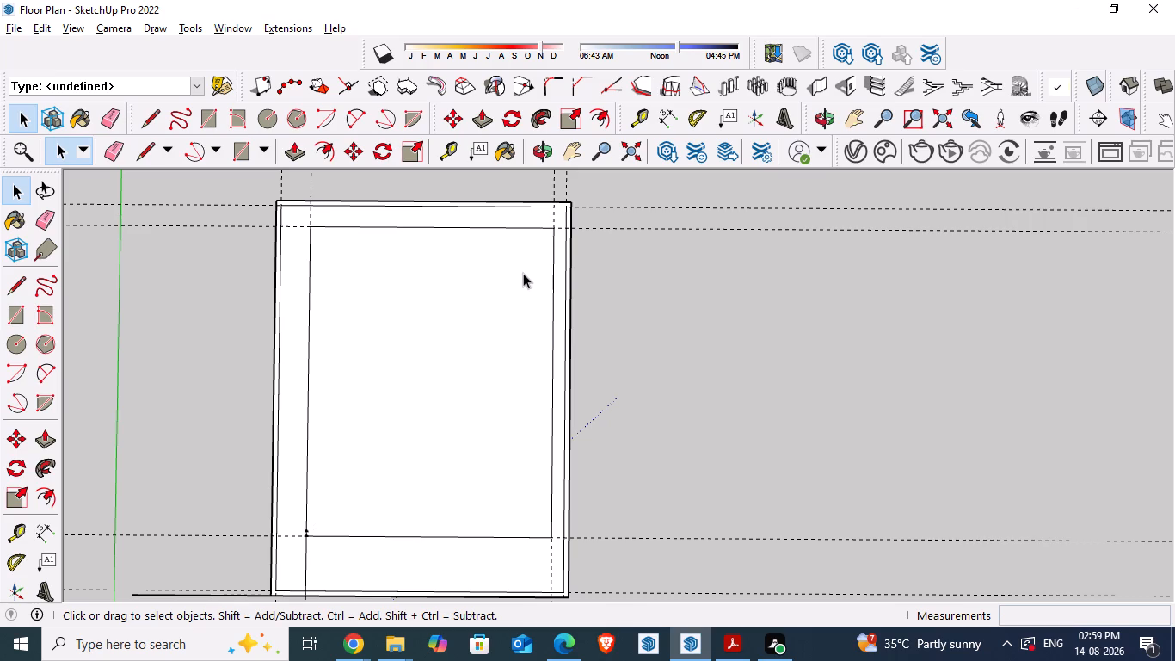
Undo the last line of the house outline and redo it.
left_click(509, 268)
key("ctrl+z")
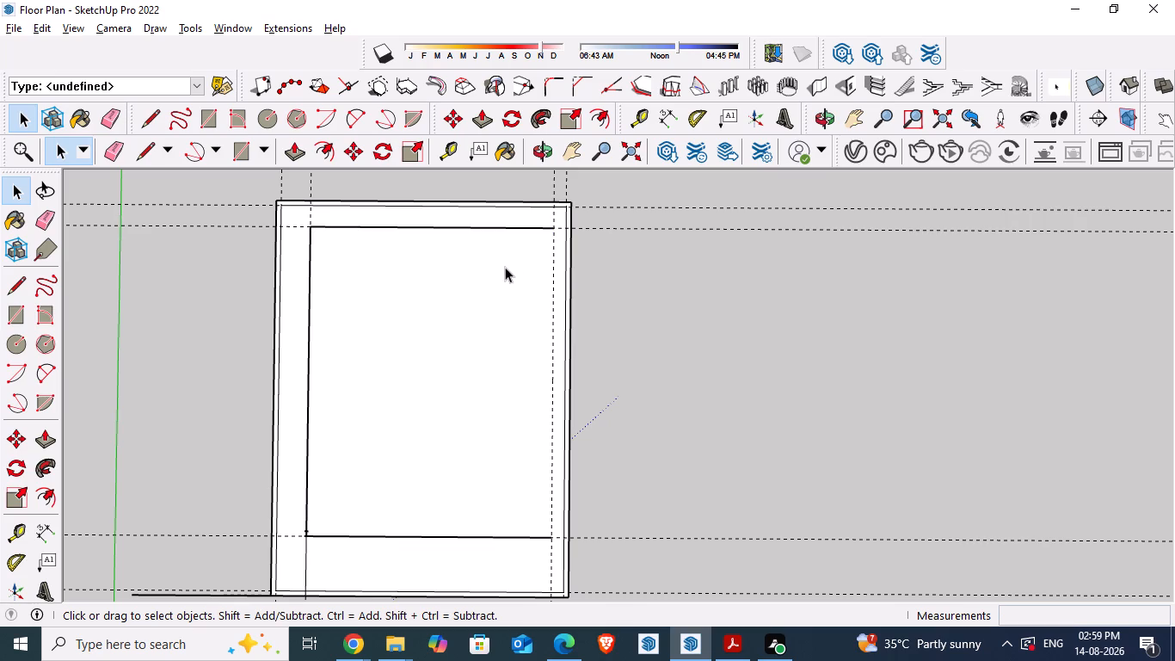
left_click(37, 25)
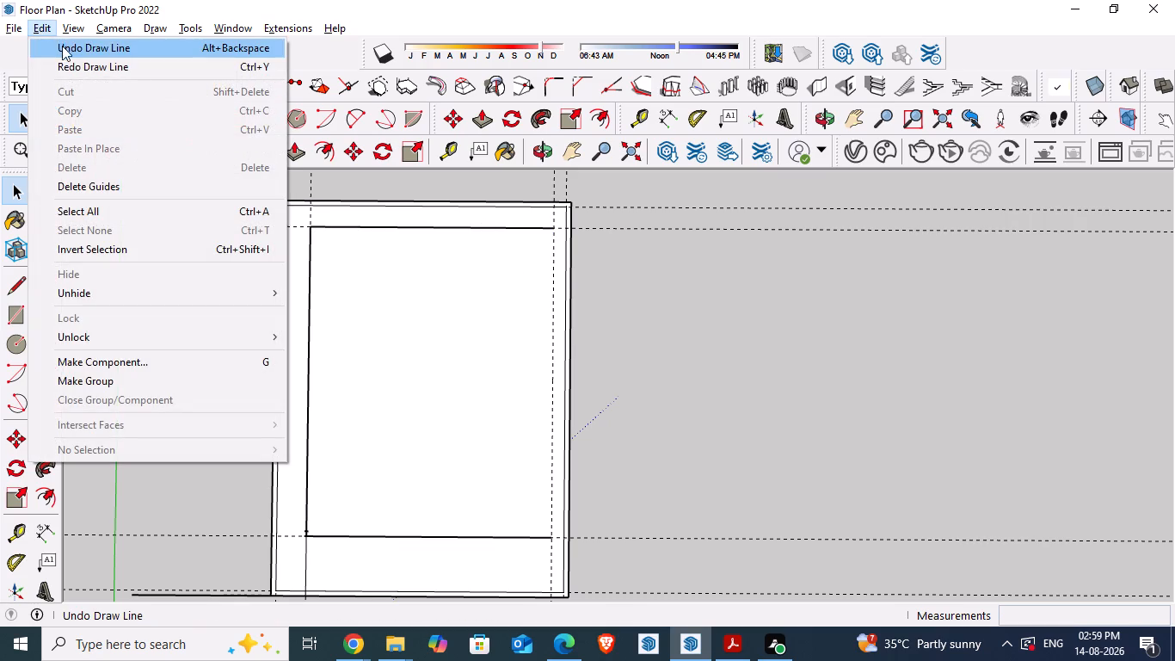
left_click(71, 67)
Clear the selection and save the model.
left_click(810, 436)
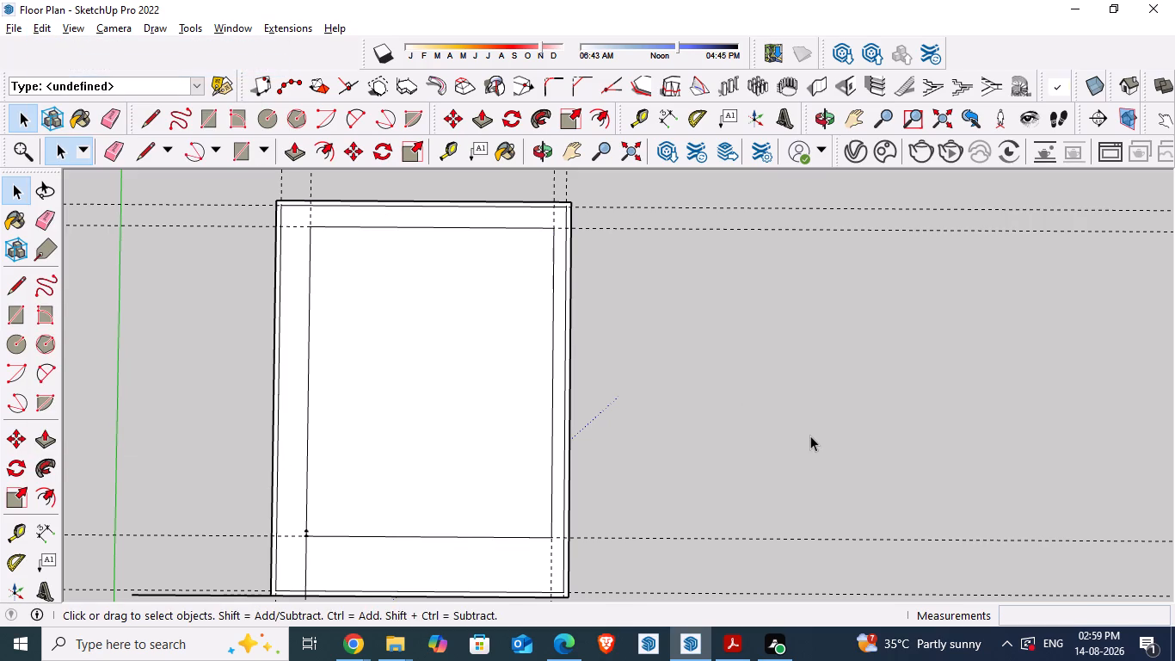
key("ctrl+s")
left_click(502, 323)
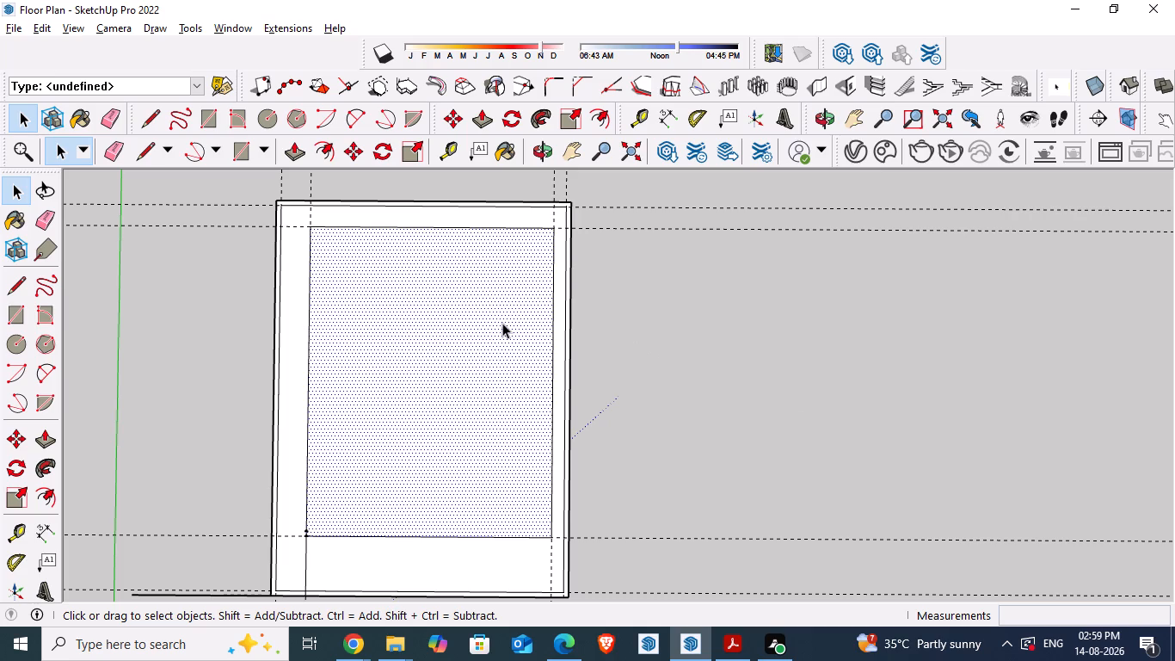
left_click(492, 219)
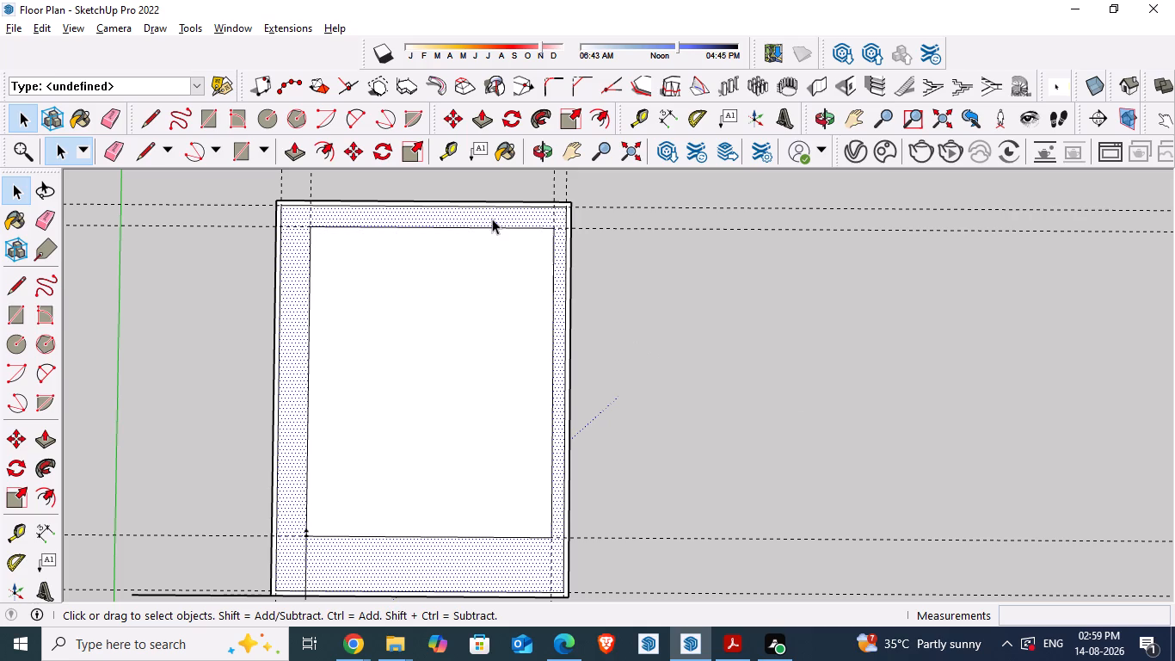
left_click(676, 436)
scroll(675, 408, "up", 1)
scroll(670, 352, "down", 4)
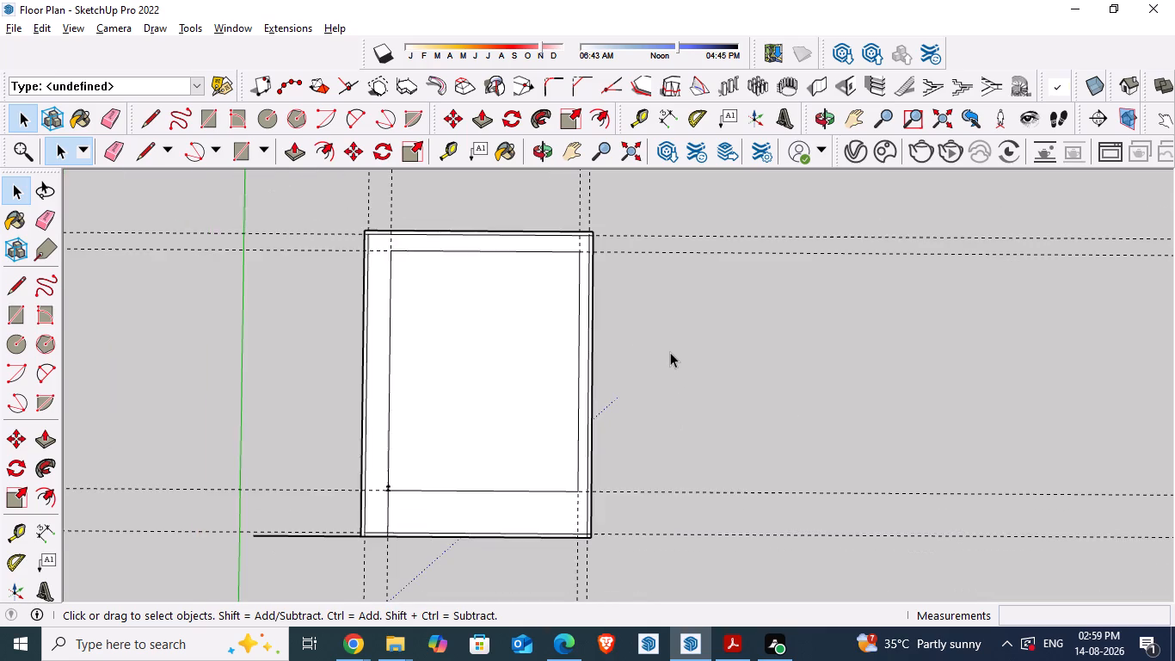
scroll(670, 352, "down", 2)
Recheck the PDF's ground floor plan and measure the house outline's rear edge from corner to corner.
key("alt+Tab")
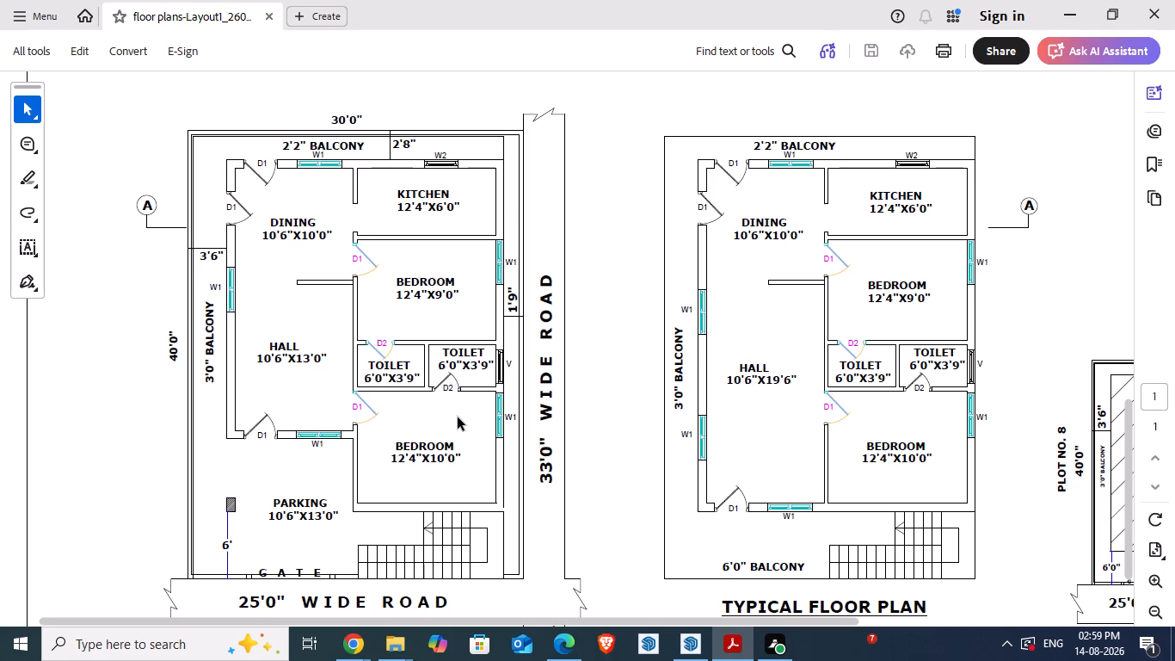
key("alt+Tab")
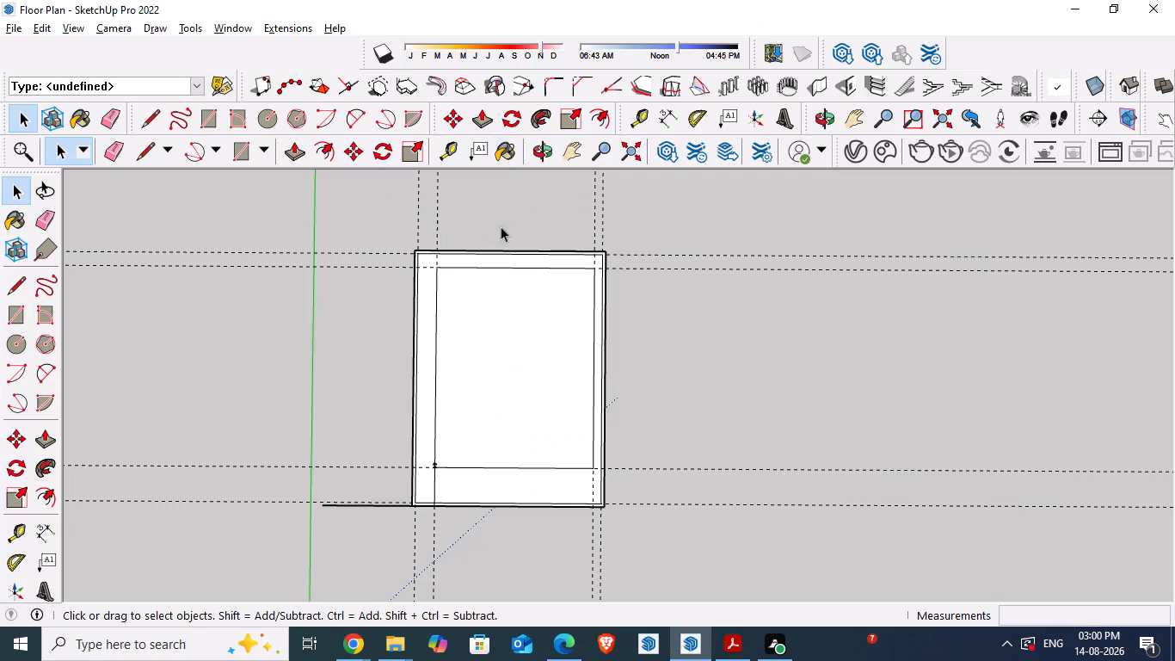
key("t")
scroll(484, 332, "up", 5)
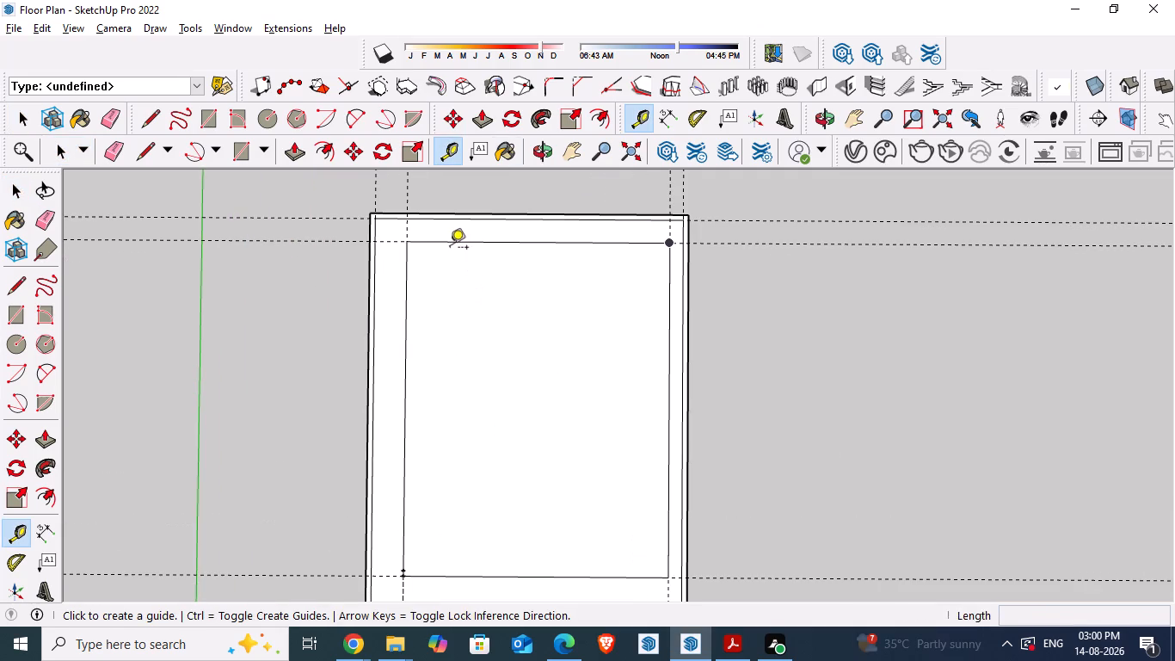
left_click(409, 244)
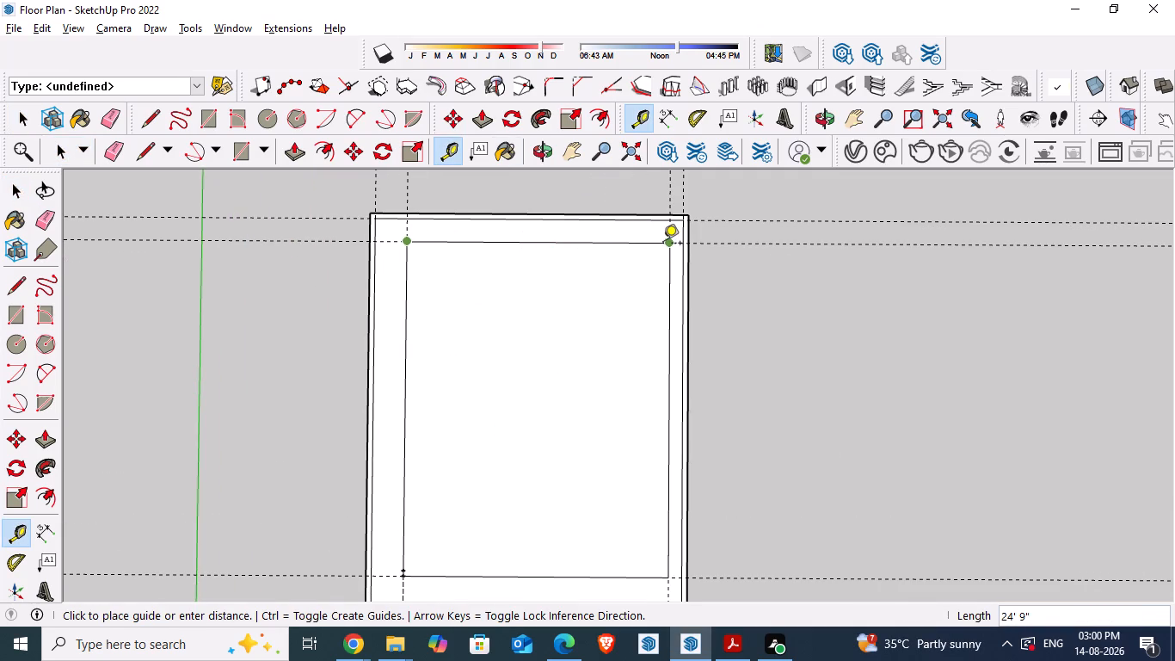
key("space")
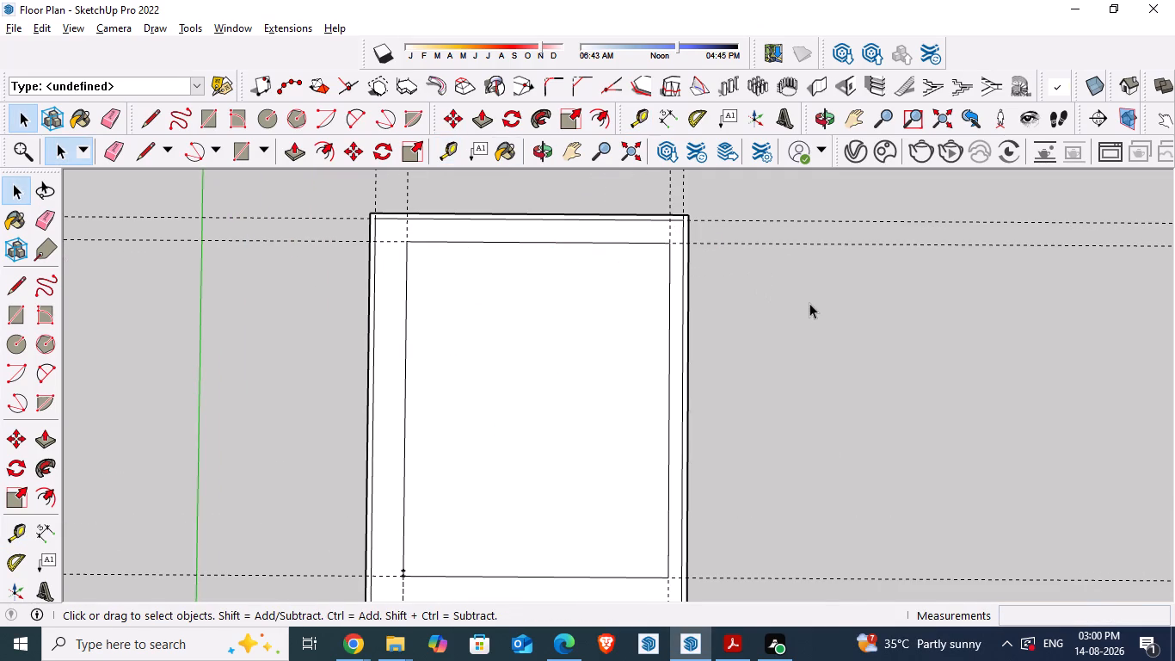
Examine the PDF's floor plans and site plan for room sizes, setbacks and overall plot dimensions.
key("alt+Tab")
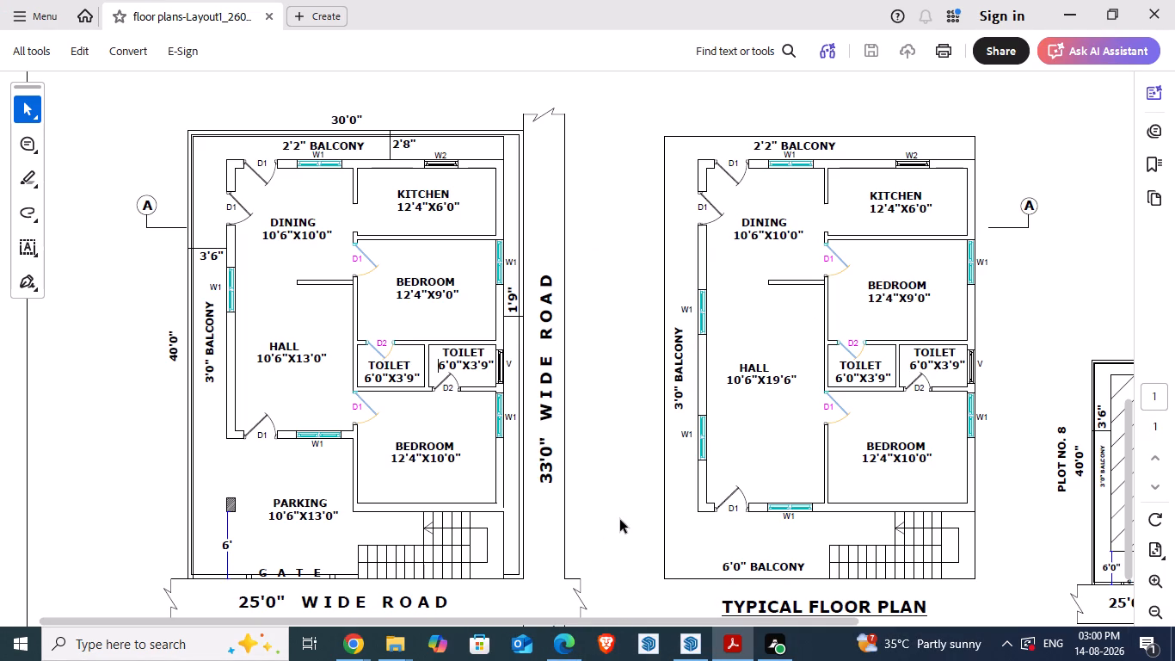
left_click(496, 465)
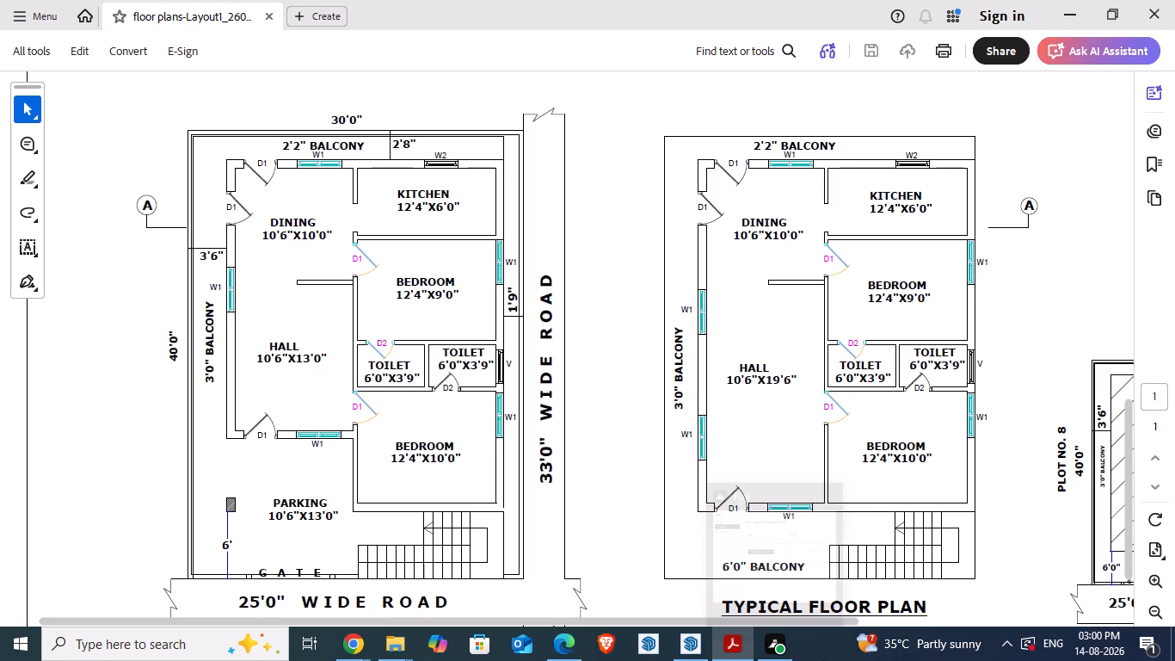
left_click(576, 428)
scroll(575, 436, "down", 3)
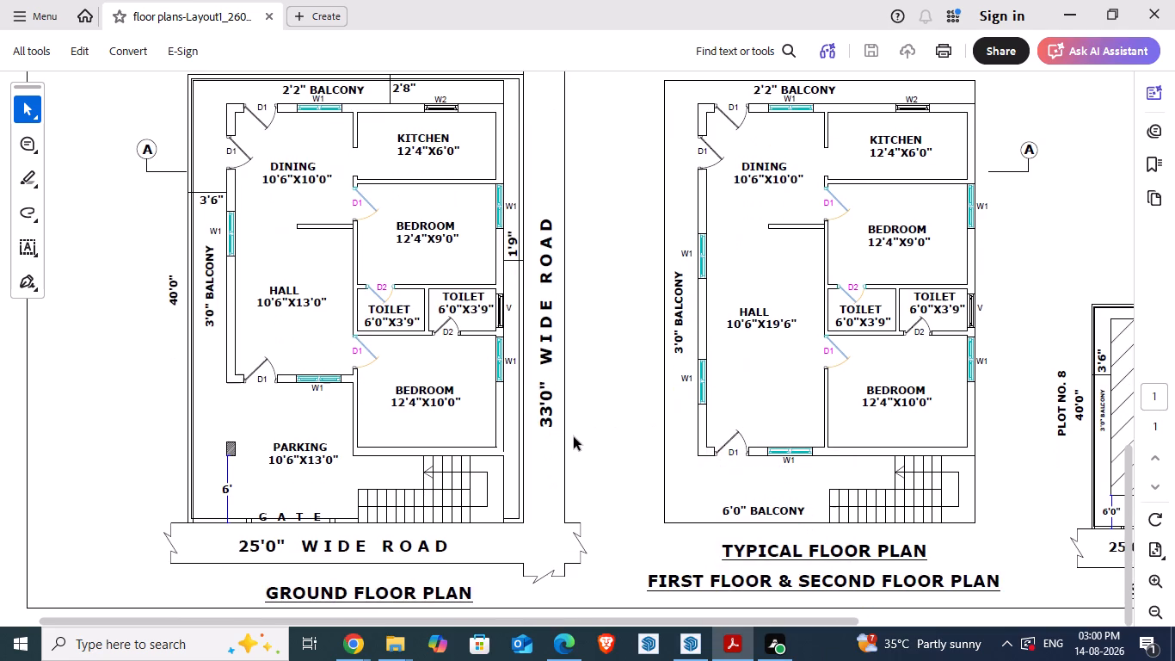
scroll(574, 437, "down", 3)
scroll(575, 423, "up", 1)
scroll(575, 423, "down", 6)
scroll(577, 342, "down", 1)
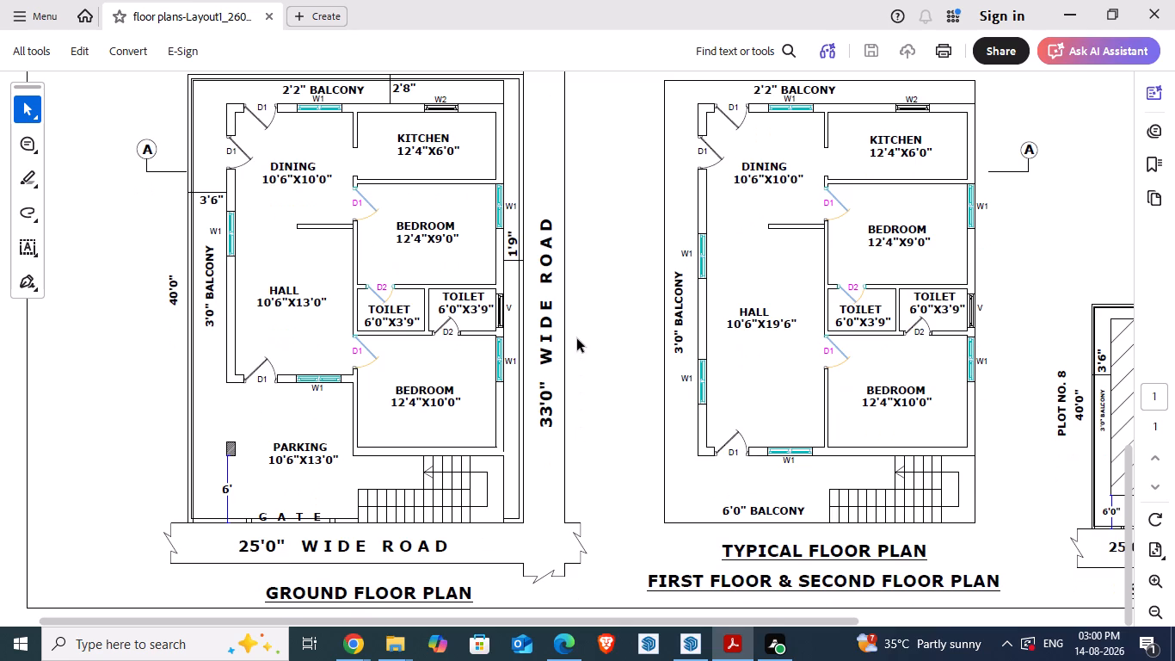
left_click_drag(710, 616, 754, 630)
left_click_drag(755, 625, 957, 599)
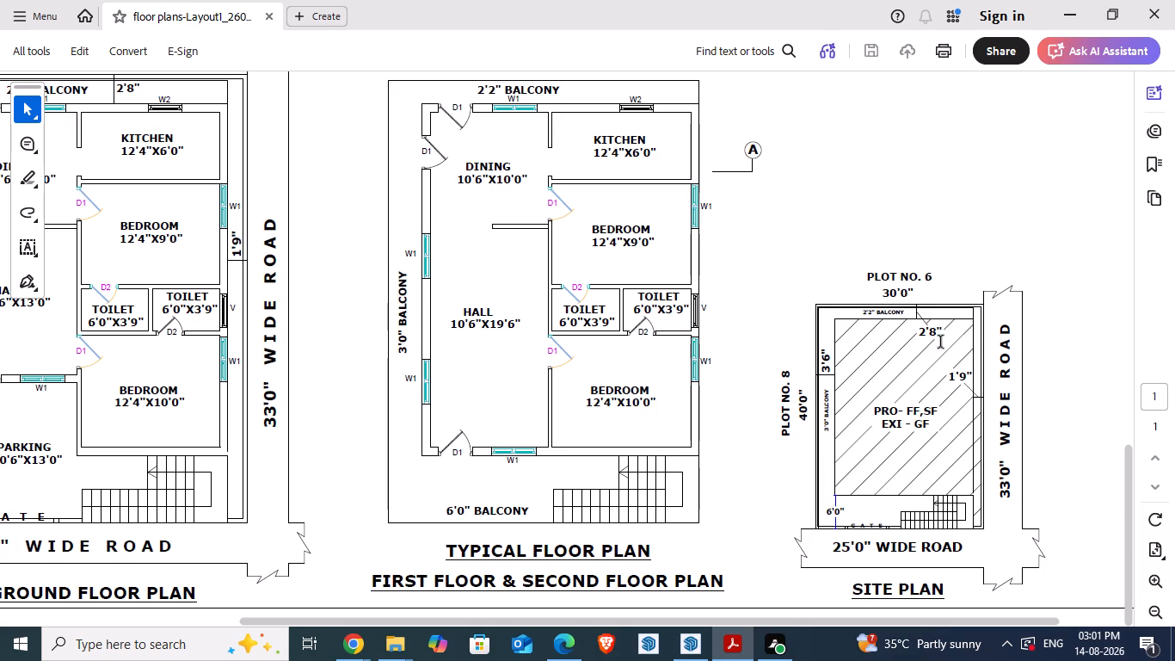
left_click(896, 290)
left_click(785, 429)
Examine the PDF's site plan and typical floor plan for the setbacks around the house and the room layout.
left_click(833, 442)
left_click(957, 313)
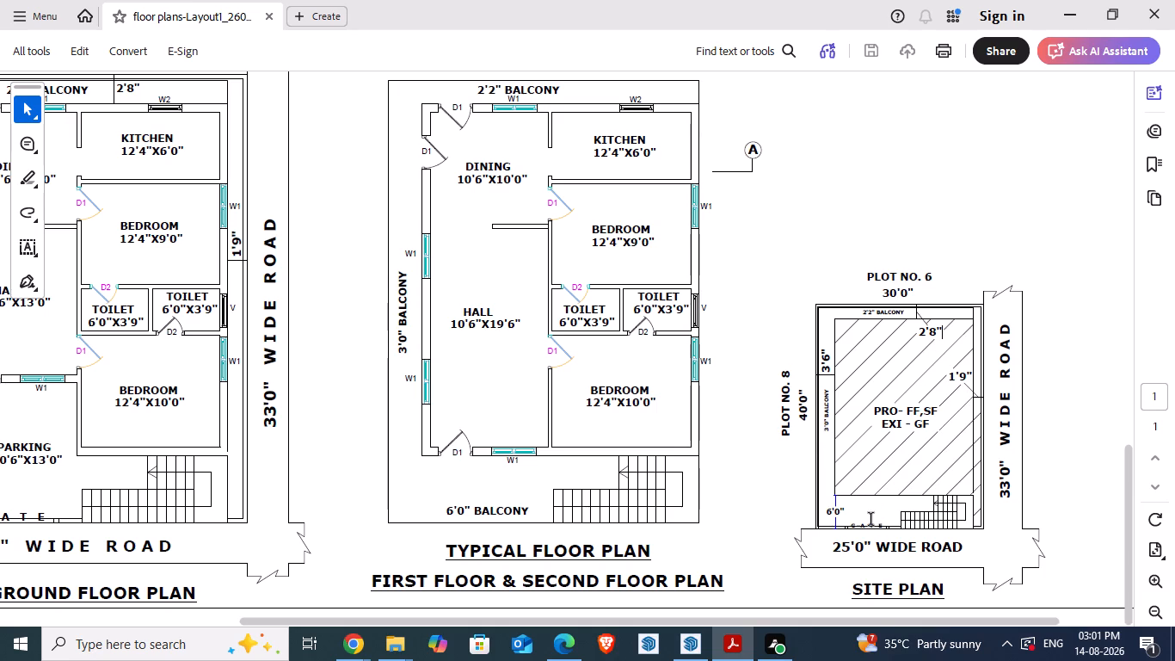
left_click(871, 520)
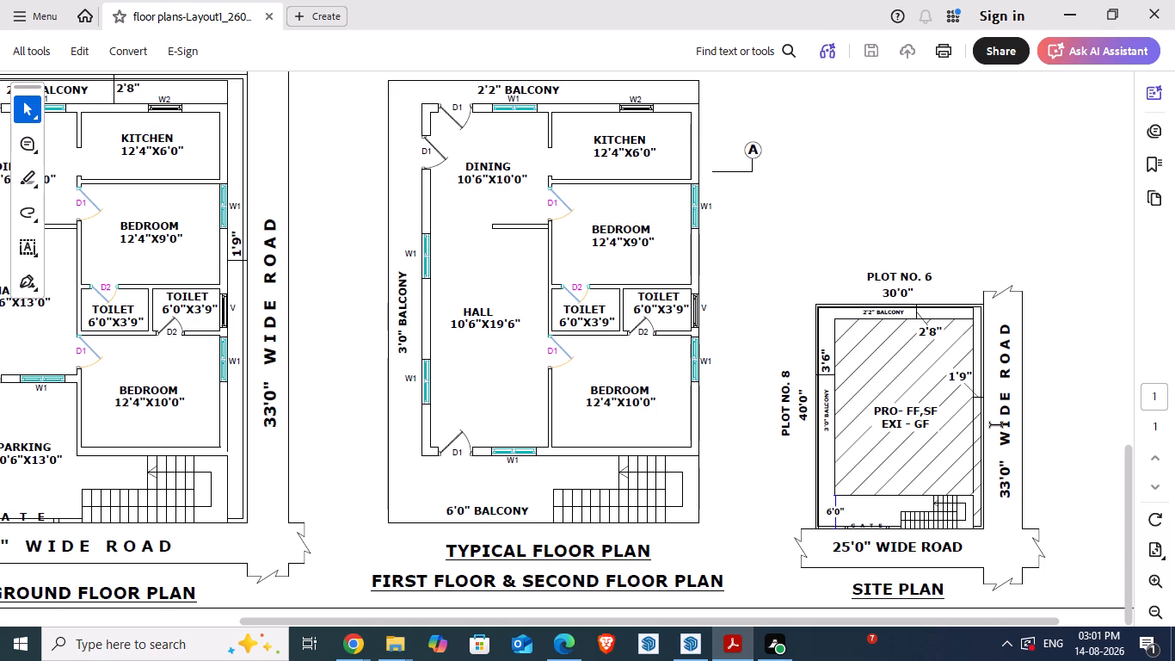
scroll(987, 413, "down", 1)
left_click_drag(640, 275, 649, 302)
Switch to SketchUp and dimension the front setback from the plot's outer front corner to the house's front line, placing it outside the plot.
left_click(682, 652)
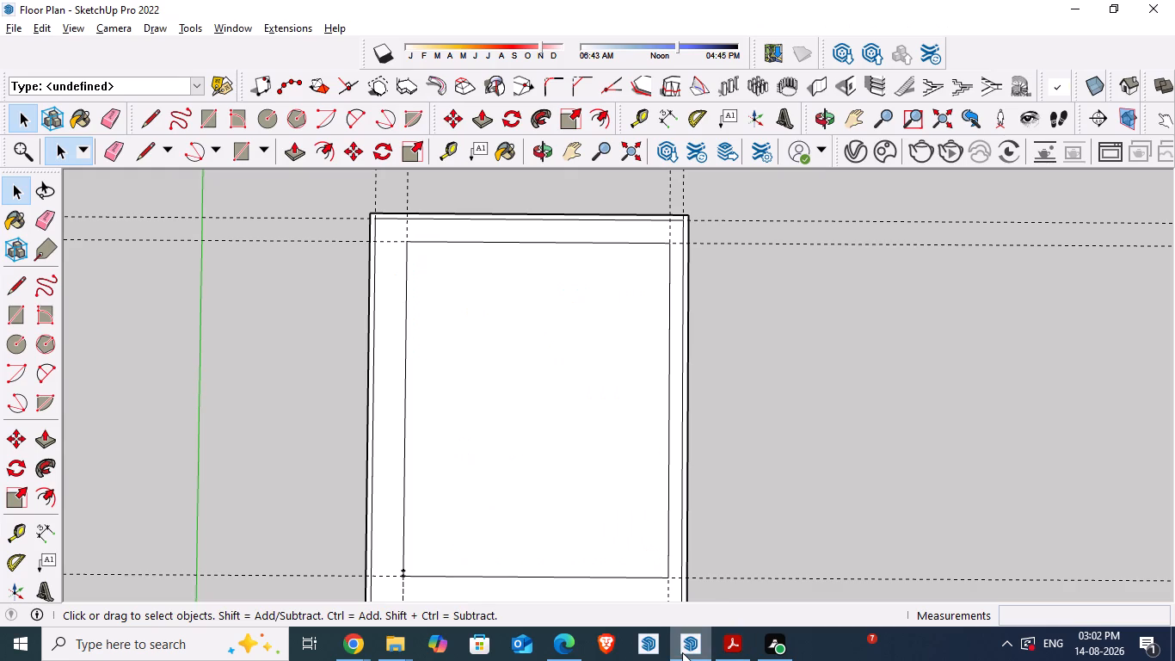
scroll(533, 262, "down", 8)
scroll(437, 414, "down", 1)
scroll(519, 446, "up", 2)
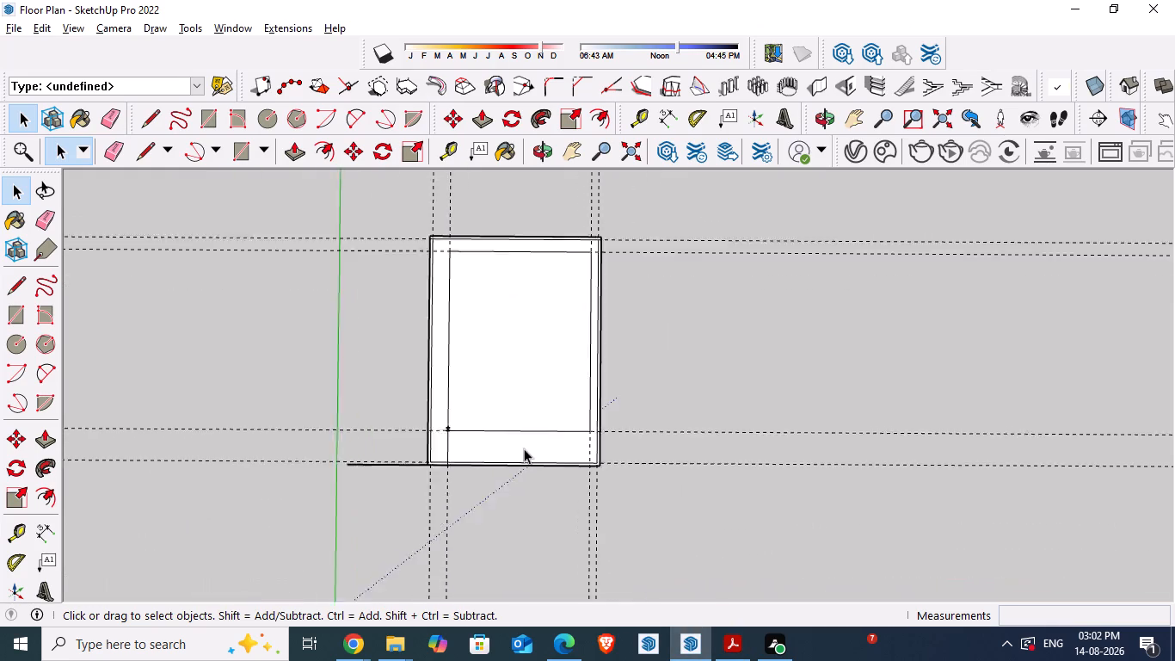
scroll(524, 448, "up", 13)
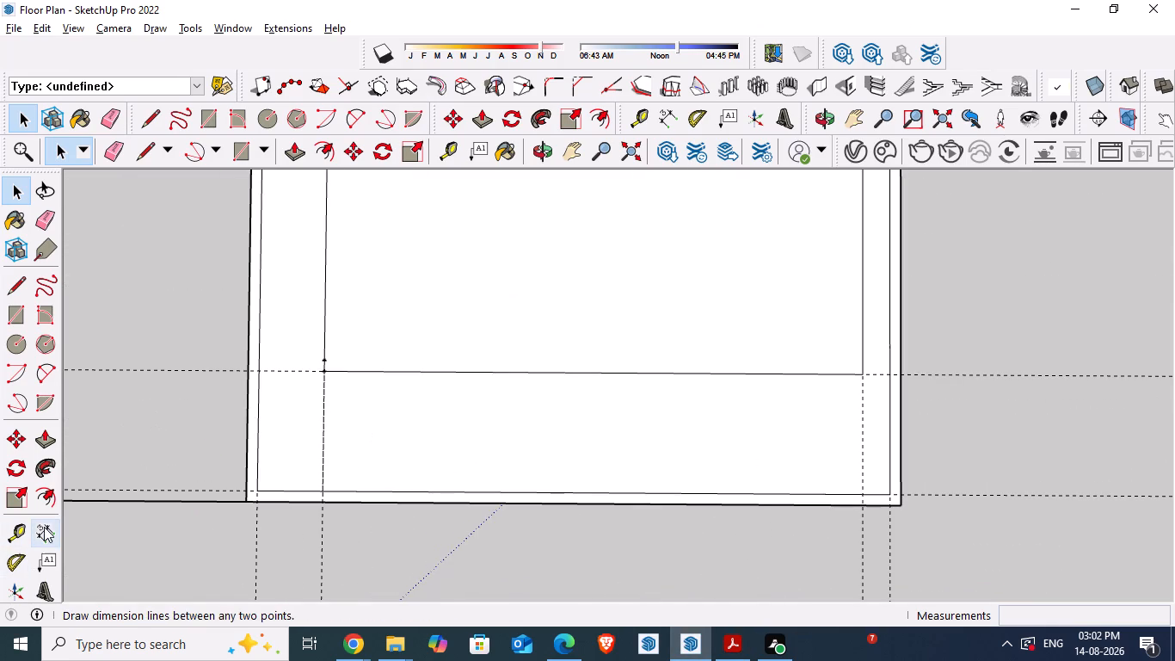
left_click(44, 527)
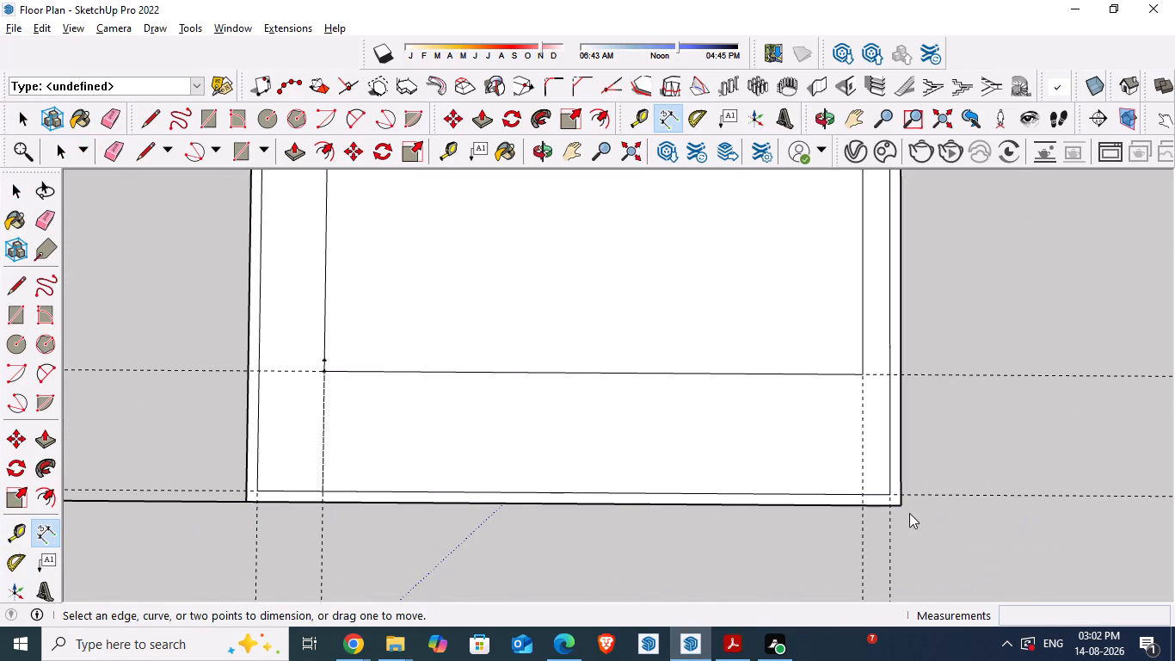
left_click(897, 508)
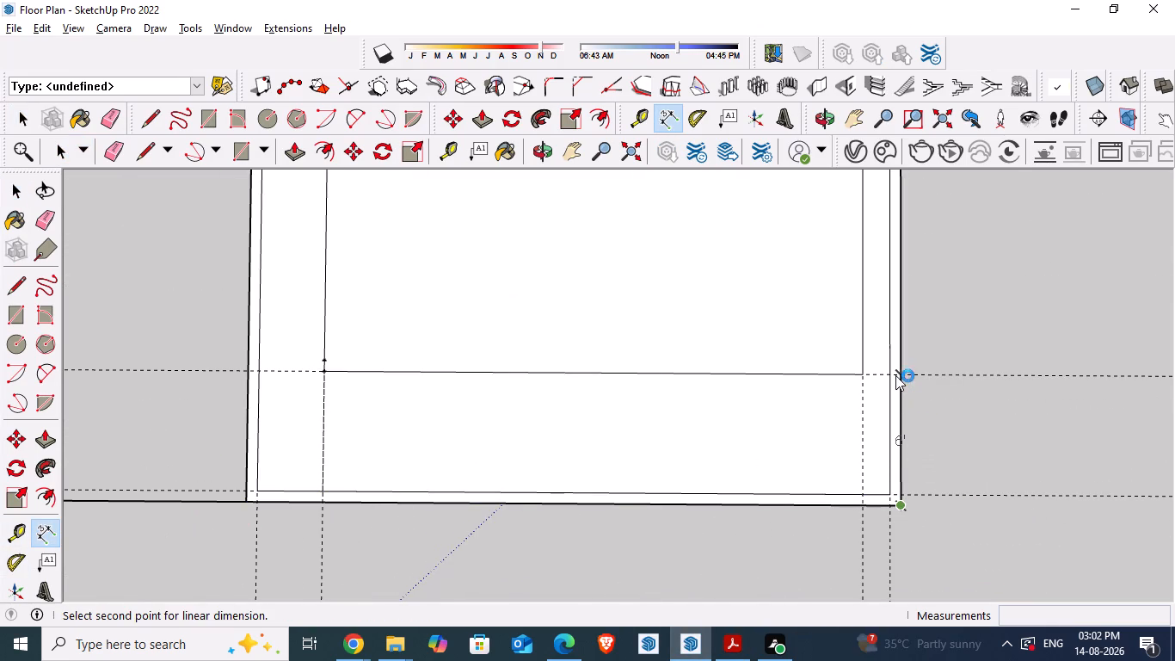
left_click(901, 375)
left_click(1006, 384)
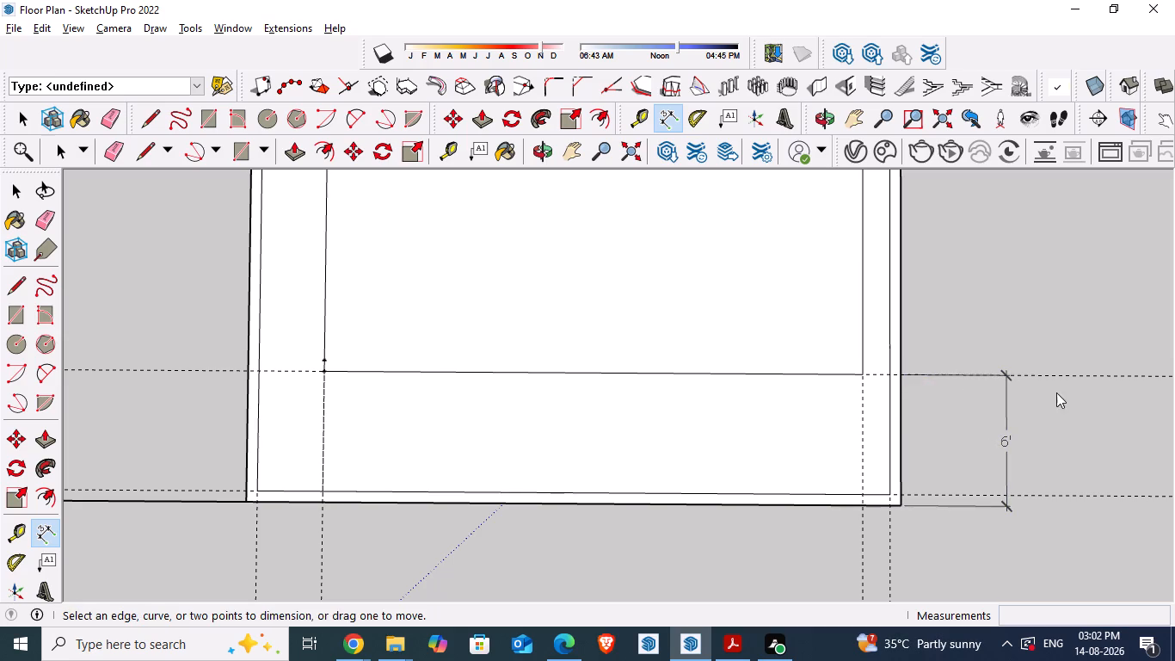
Dimension the side setback from the plot's outer edge to the house's front corner on the Plot No. 8 side, placing it beyond the front boundary.
scroll(1089, 527, "down", 3)
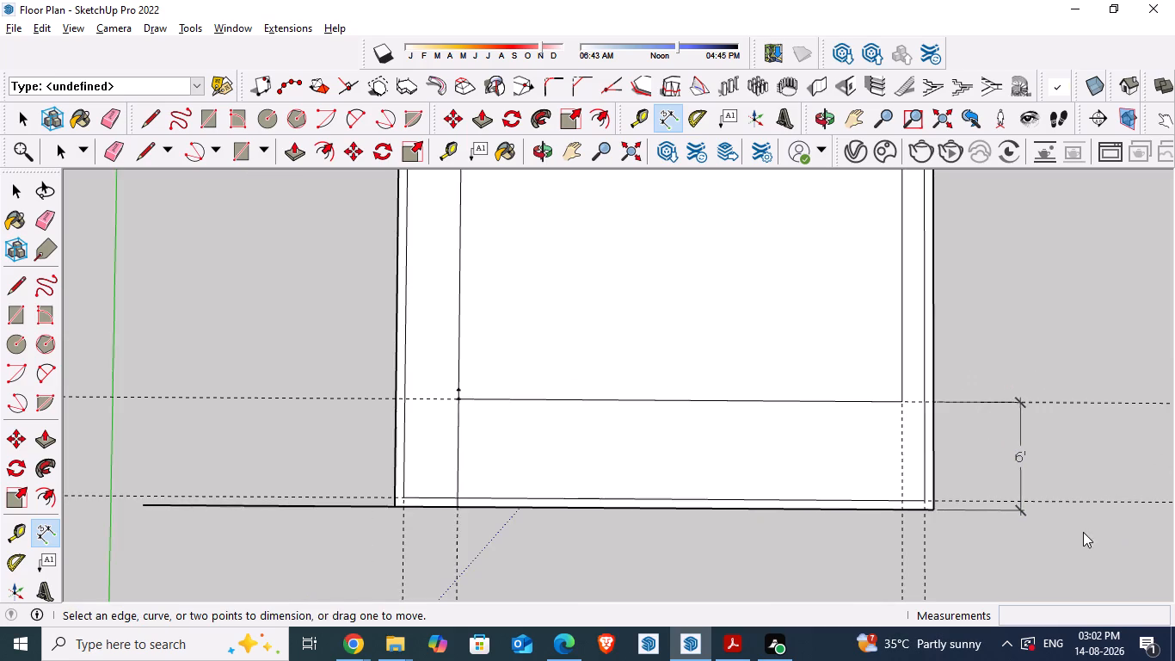
scroll(1072, 547, "down", 10)
scroll(841, 572, "down", 1)
scroll(720, 564, "up", 5)
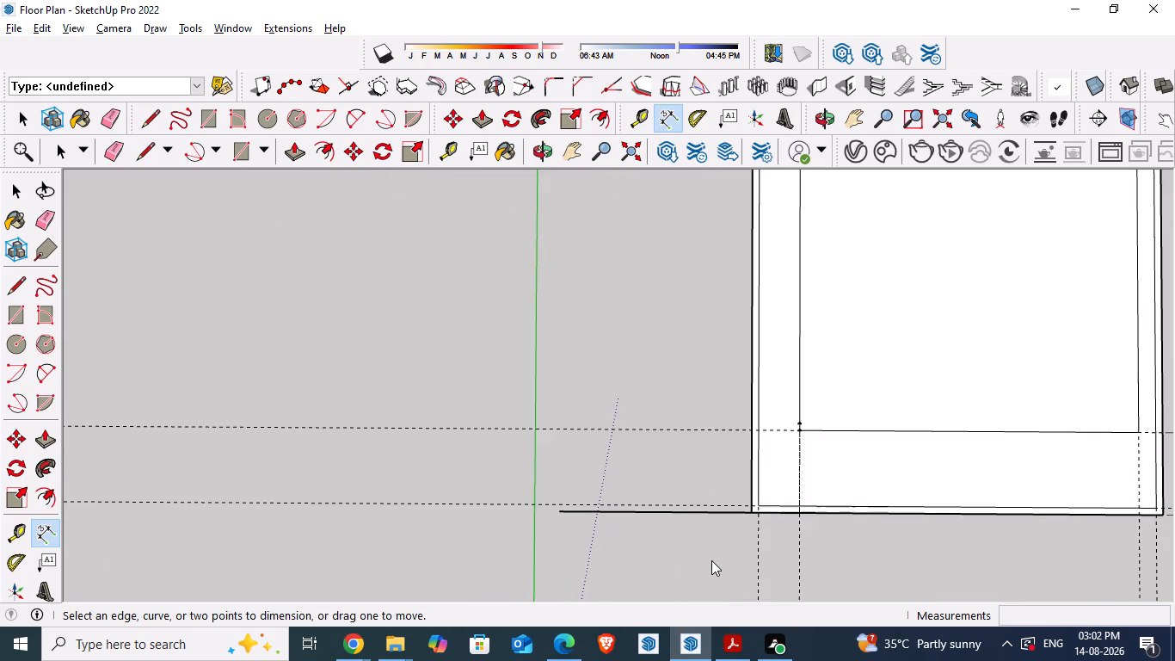
scroll(815, 397, "up", 4)
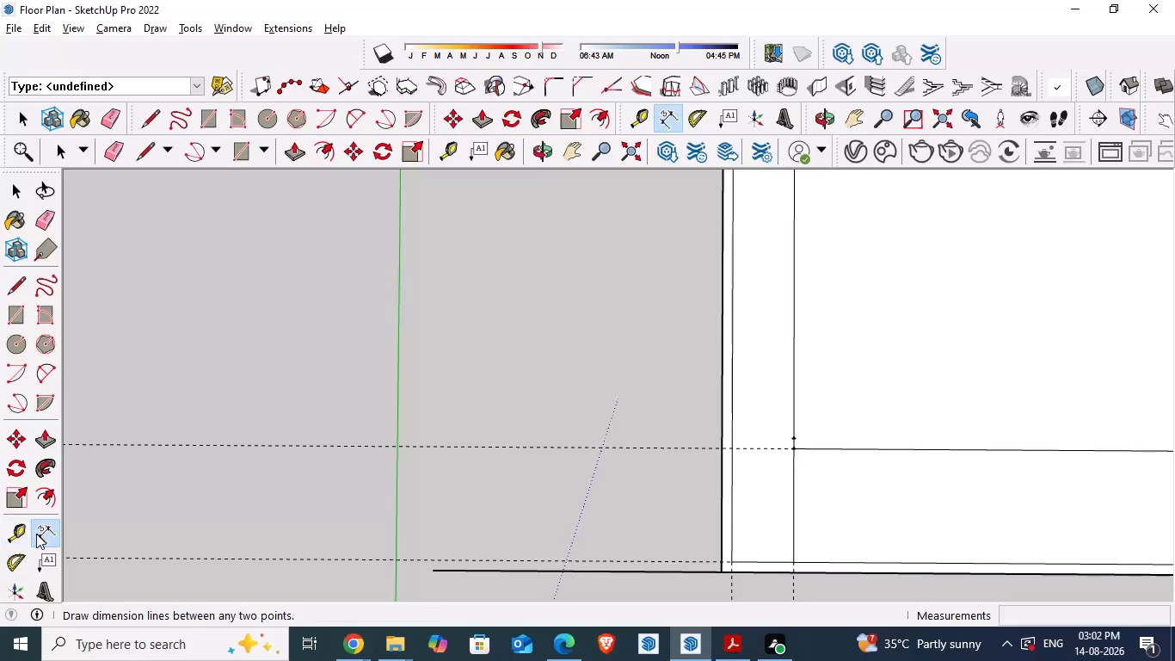
left_click(36, 534)
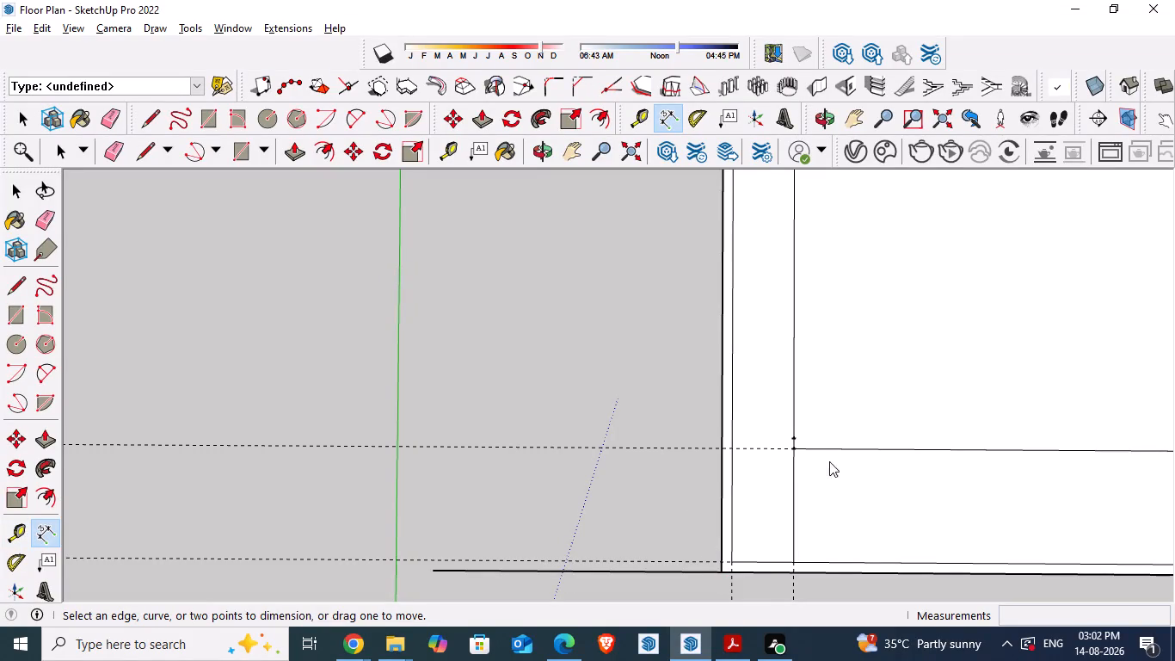
left_click(722, 451)
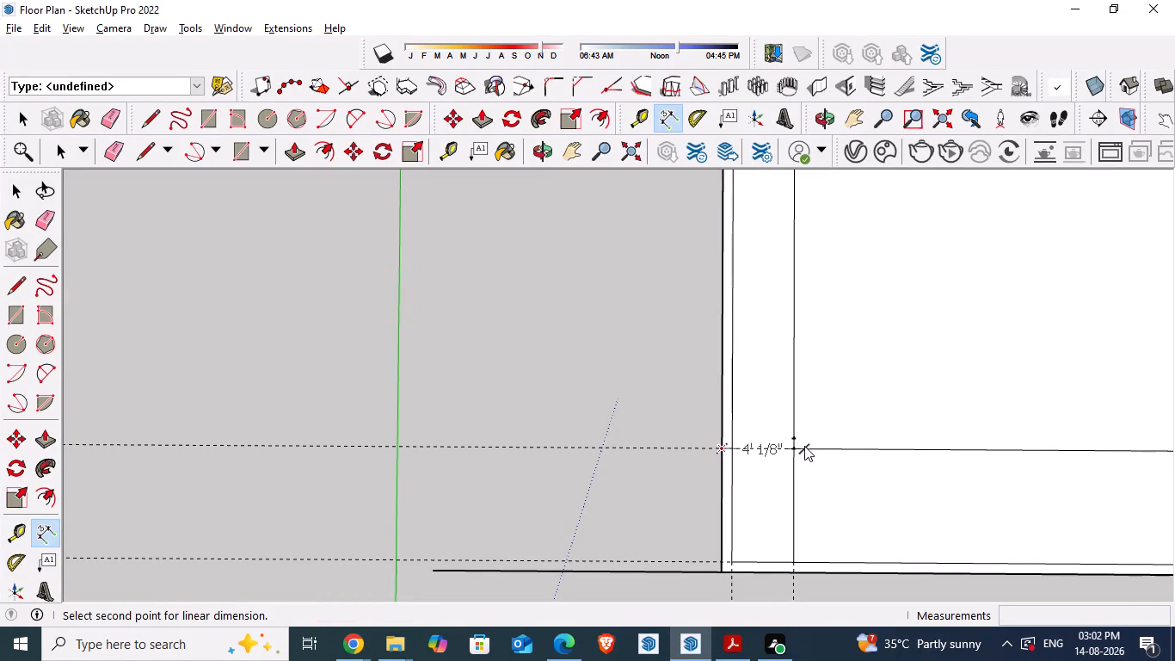
left_click(788, 448)
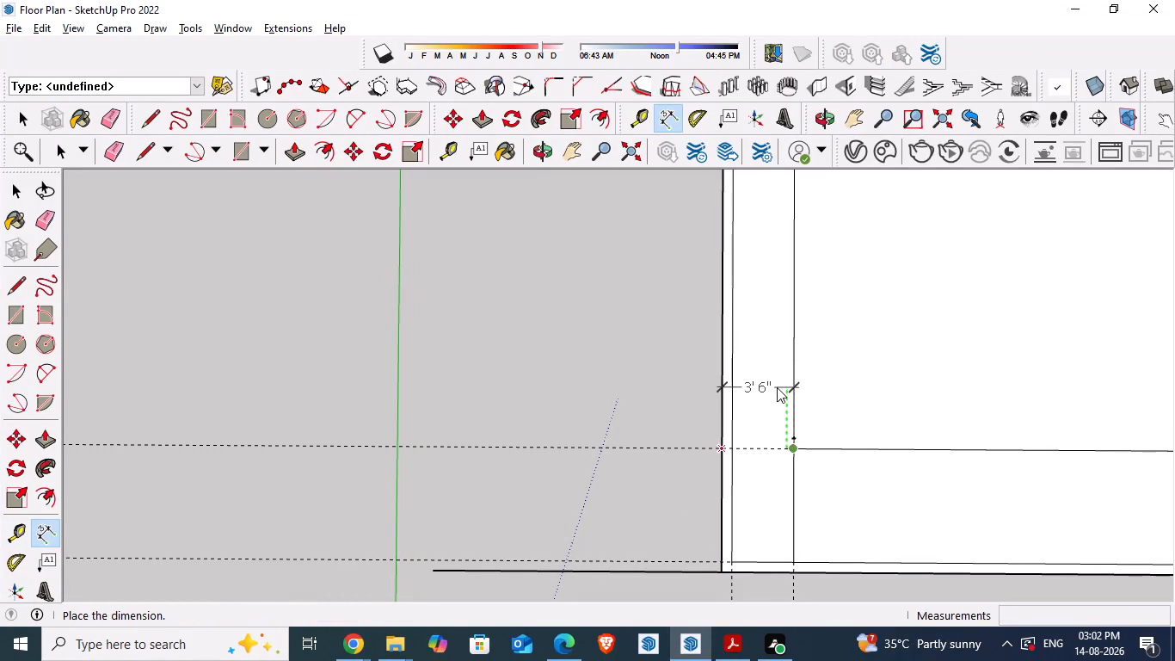
scroll(777, 387, "down", 7)
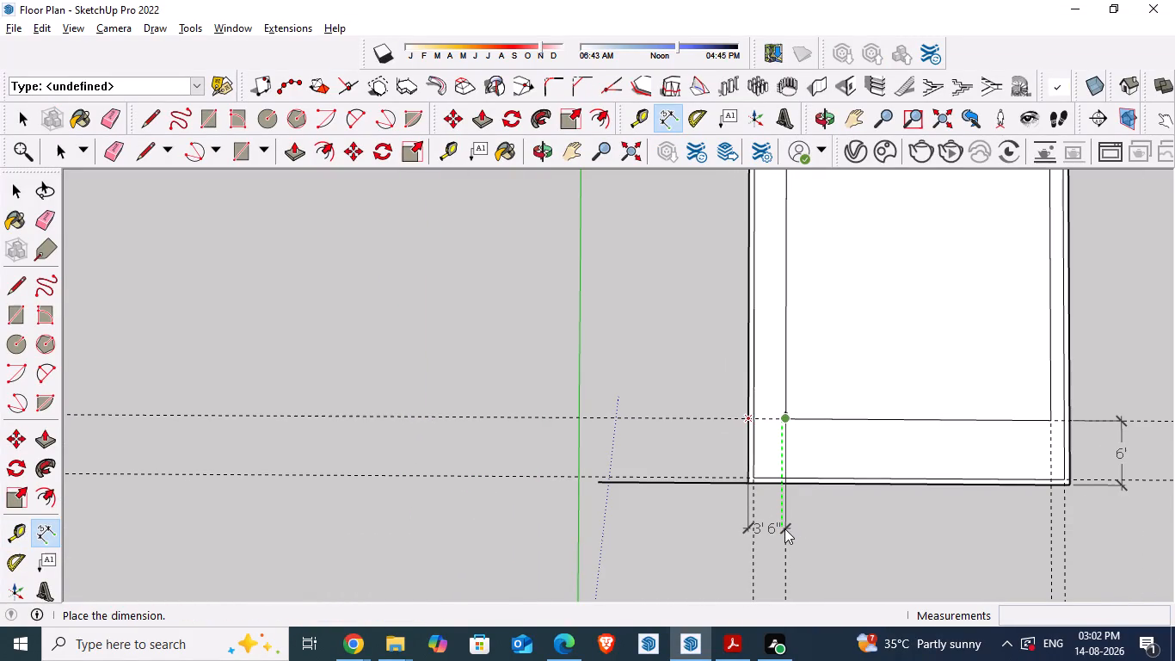
left_click(784, 528)
scroll(793, 524, "up", 4)
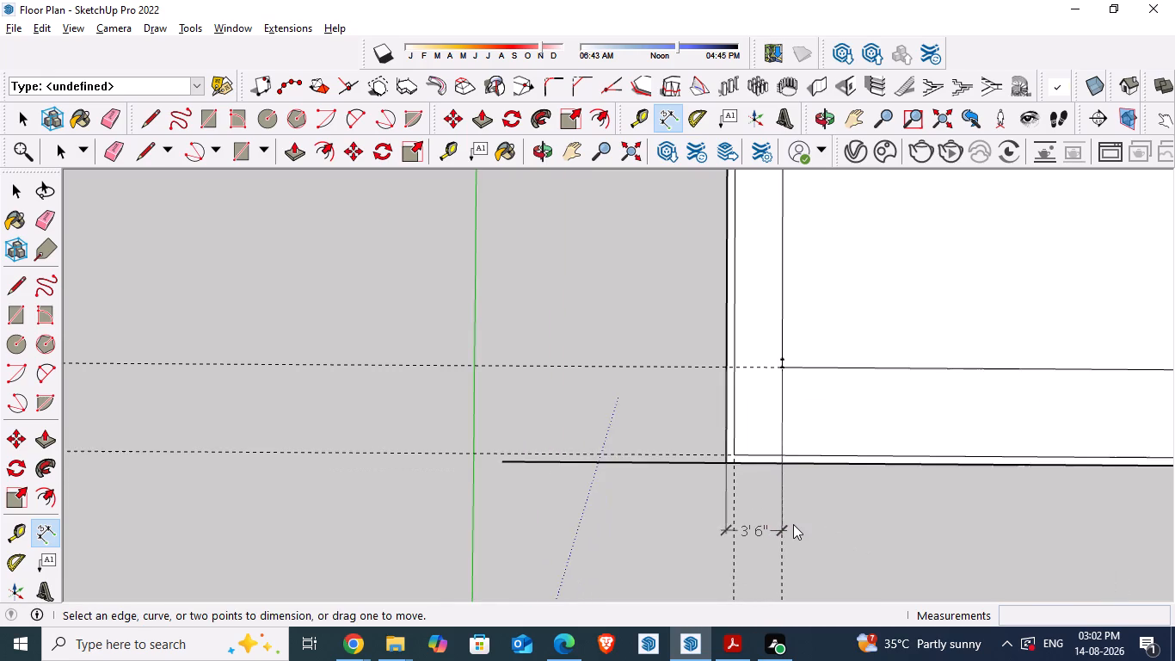
scroll(793, 524, "up", 2)
scroll(792, 526, "down", 9)
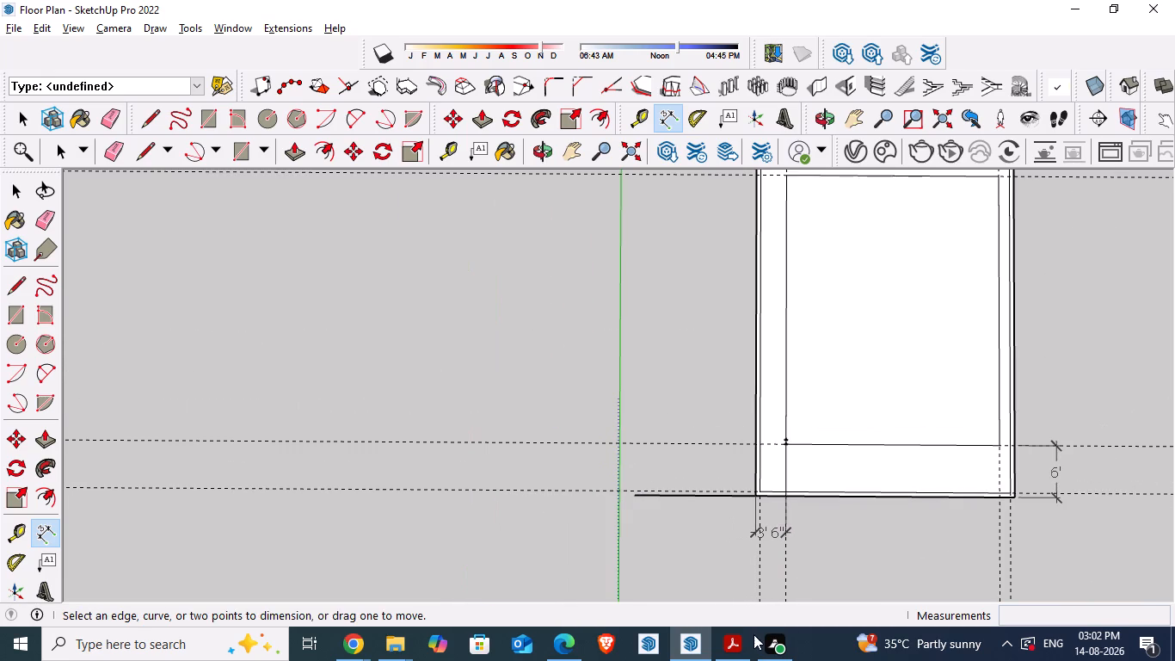
Recheck the side and rear setbacks and the plot depth on the PDF's site plan.
left_click(732, 634)
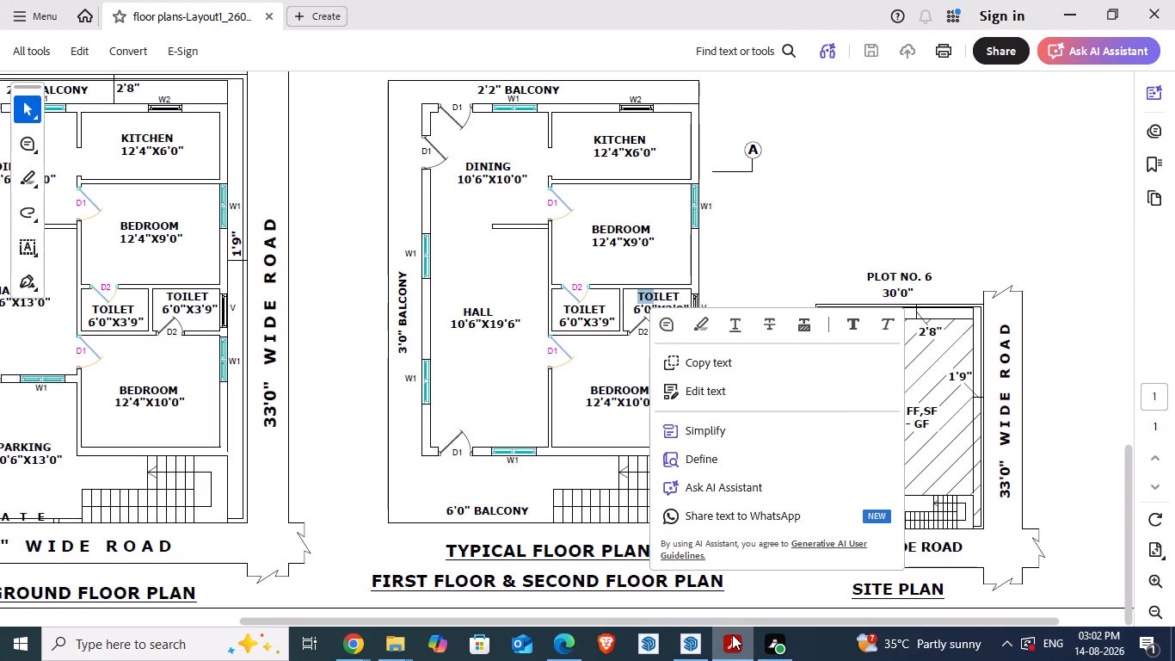
scroll(577, 442, "down", 3)
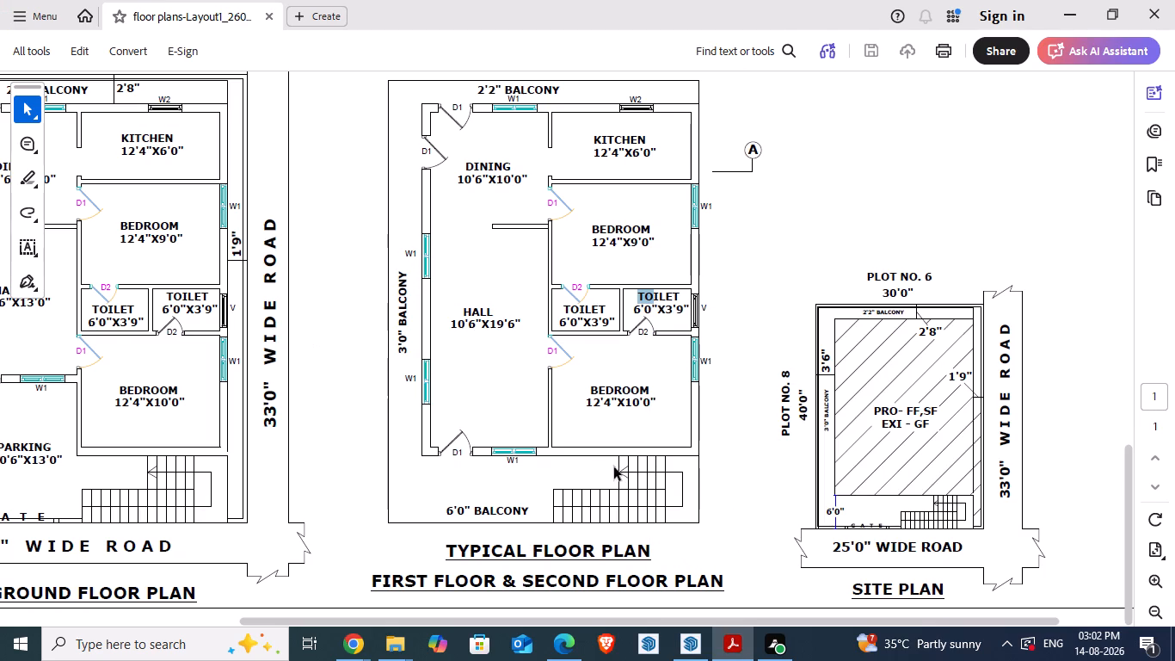
scroll(614, 467, "down", 2)
left_click_drag(840, 423, 795, 422)
left_click(809, 470)
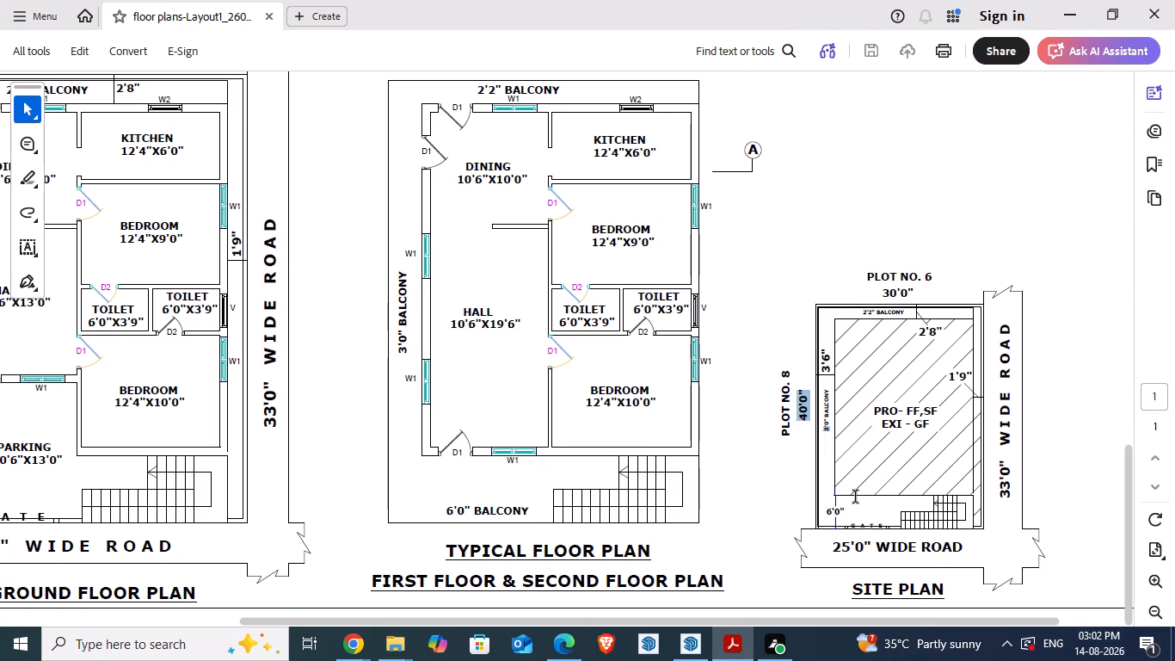
left_click_drag(839, 362, 821, 355)
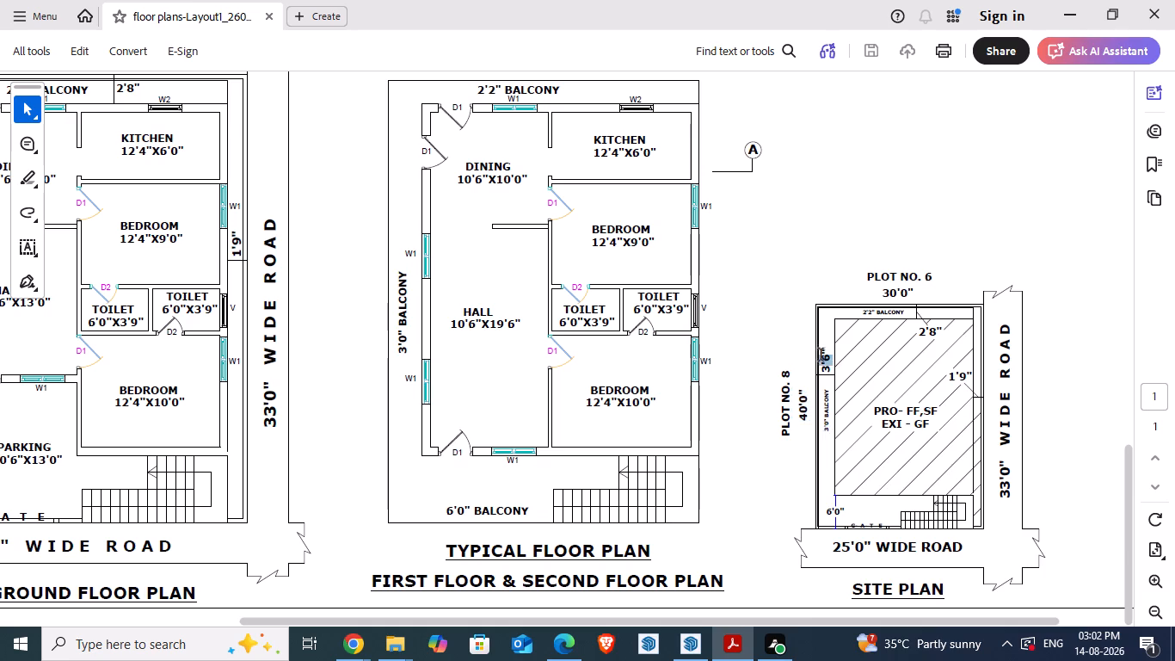
left_click_drag(821, 355, 799, 354)
left_click(955, 292)
left_click_drag(954, 334, 949, 333)
left_click_drag(949, 333, 911, 333)
left_click(803, 482)
Switch to SketchUp and dimension the house outline's rear edge, undoing the placement inside the house and placing it in the rear setback instead.
left_click(741, 638)
scroll(651, 275, "up", 2)
scroll(526, 374, "down", 7)
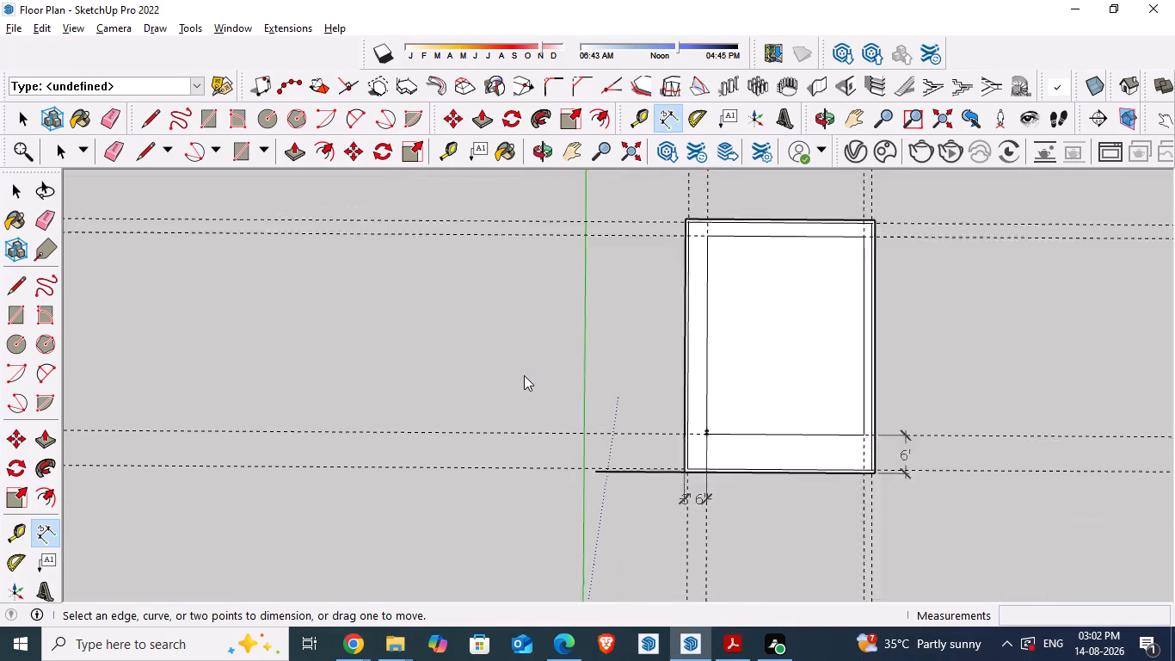
scroll(524, 375, "down", 2)
scroll(739, 285, "up", 9)
scroll(711, 276, "down", 2)
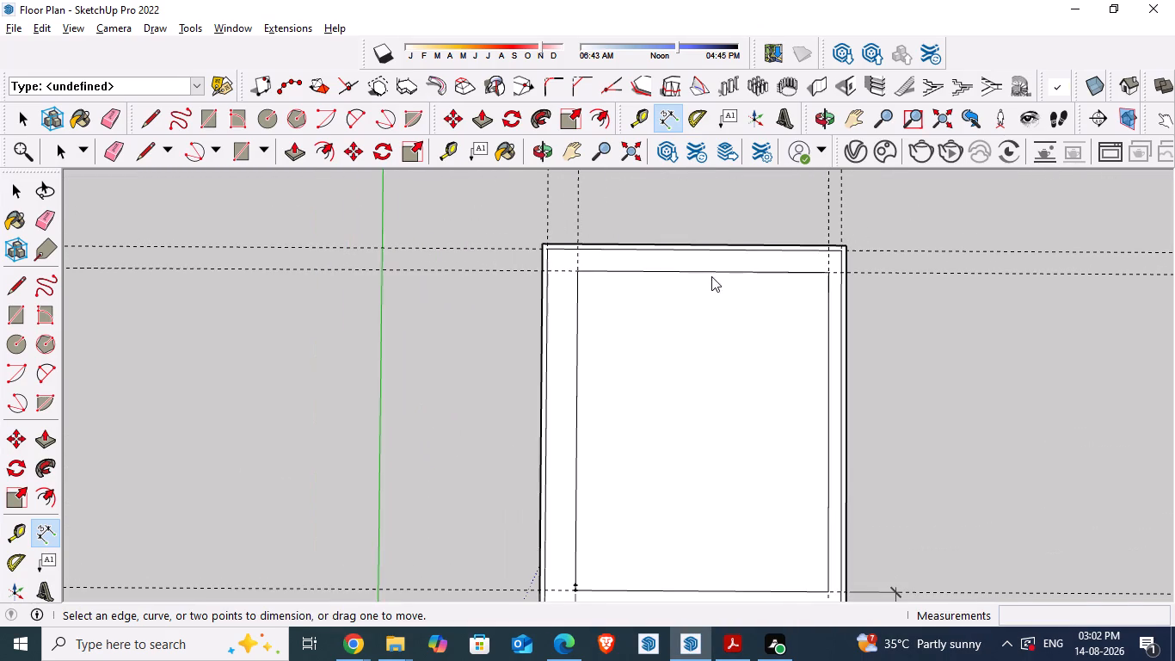
scroll(697, 271, "down", 2)
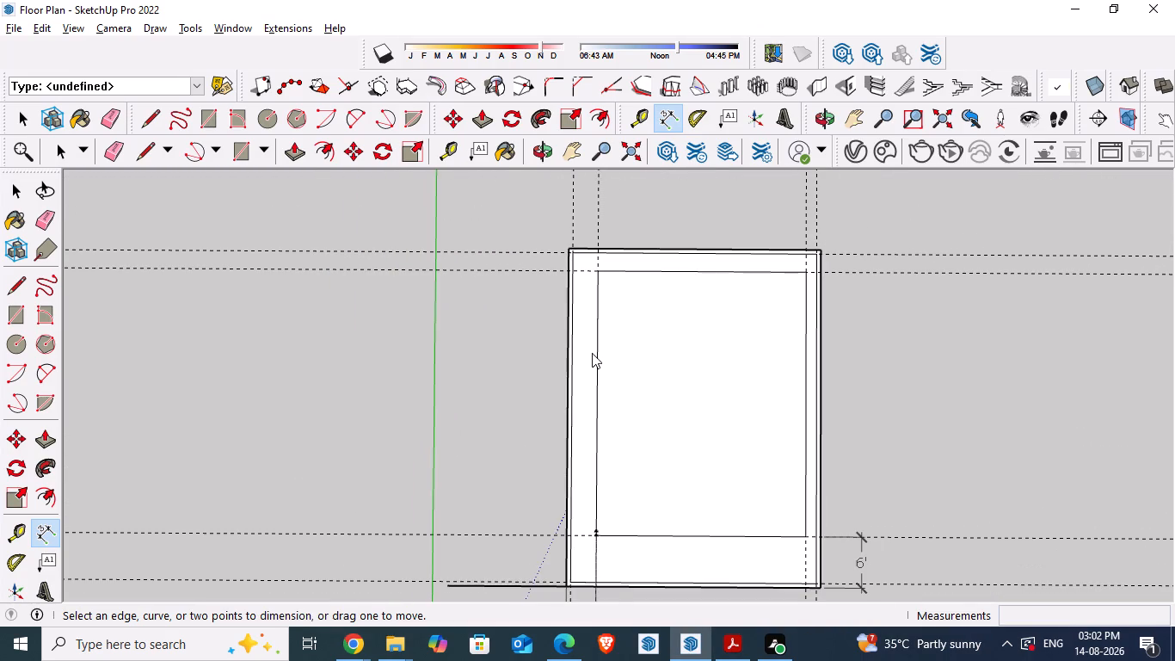
scroll(592, 353, "up", 3)
left_click(653, 243)
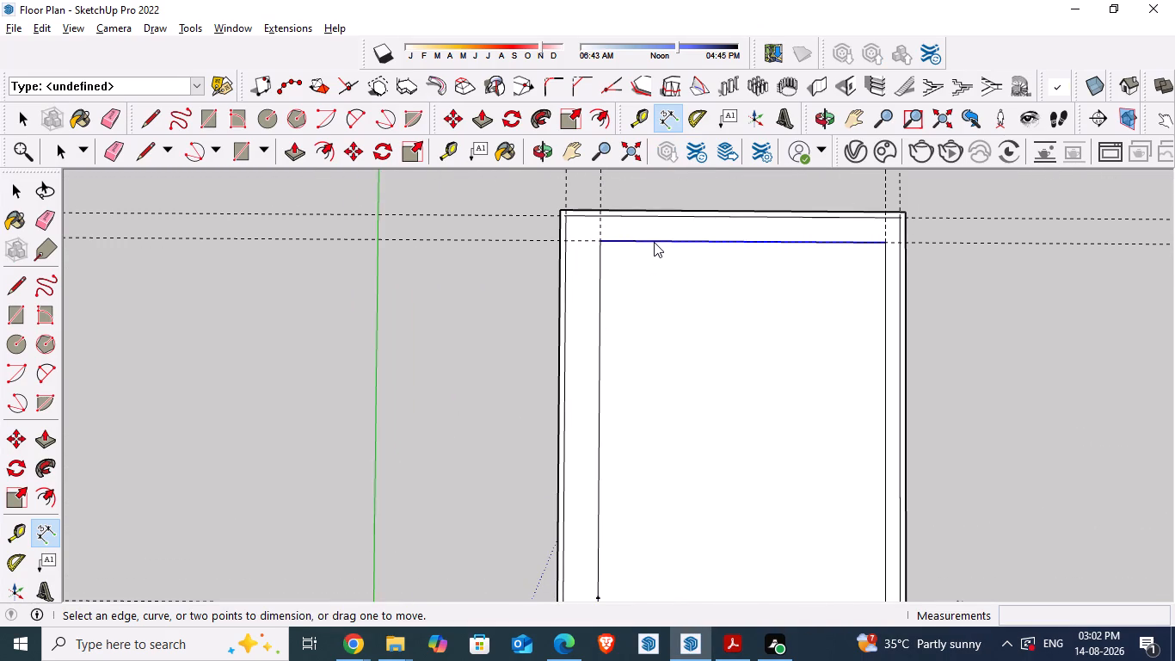
left_click(671, 321)
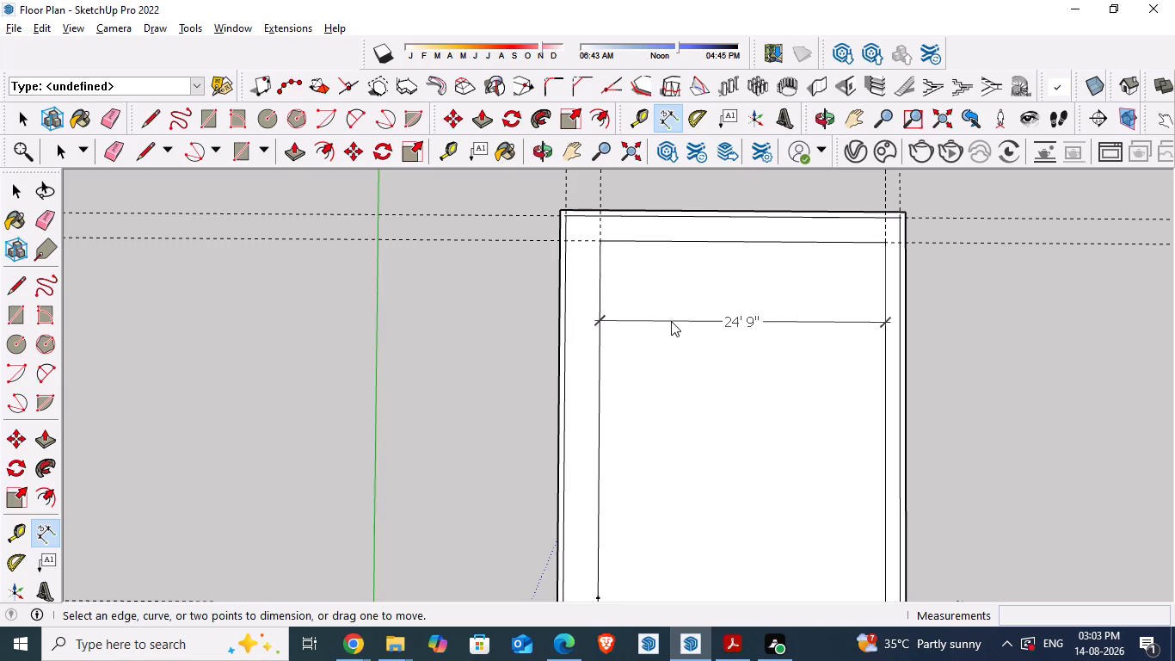
key("ctrl+z")
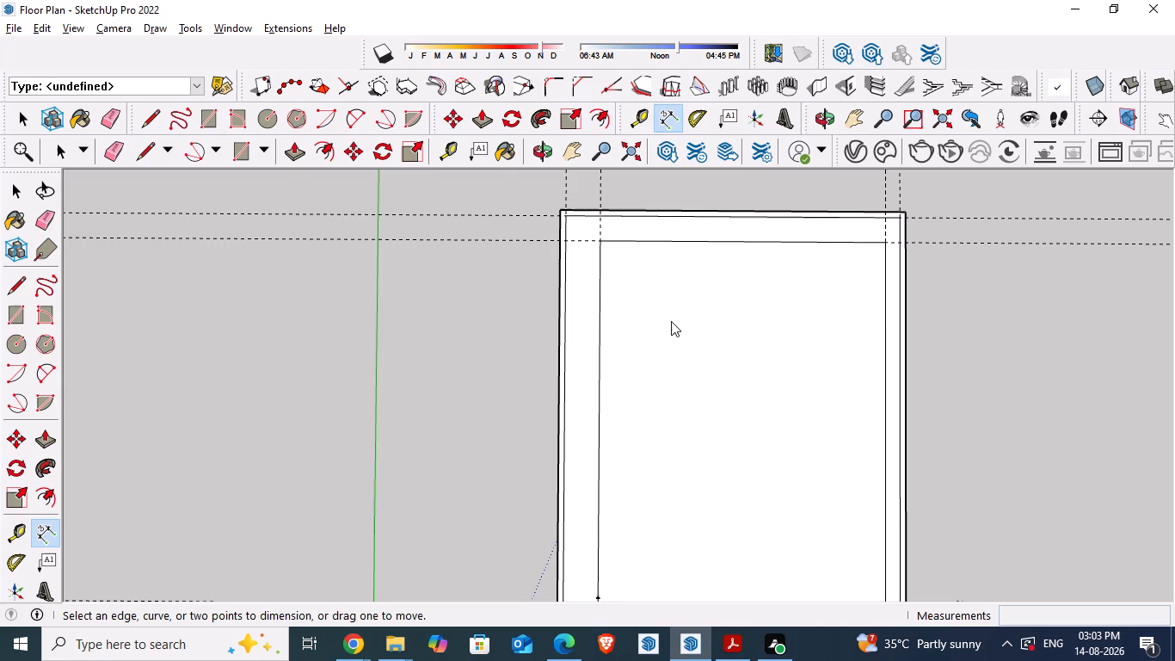
left_click(631, 243)
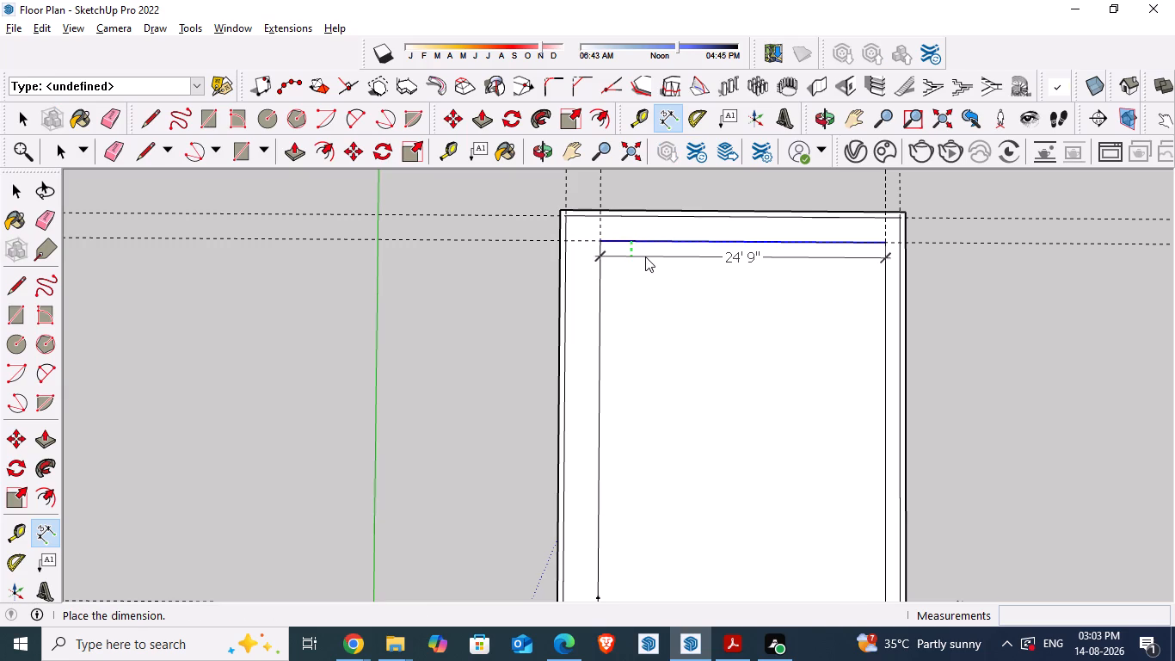
left_click(661, 230)
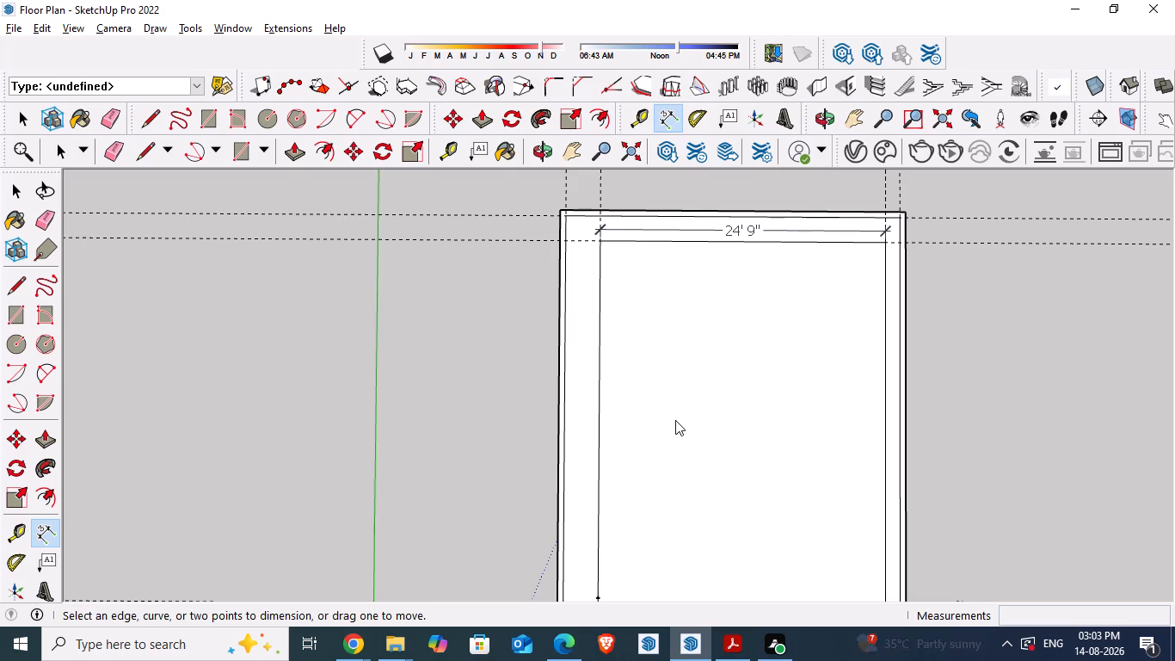
Offset the house outline inward by 9" to form the outer wall thickness.
key("space")
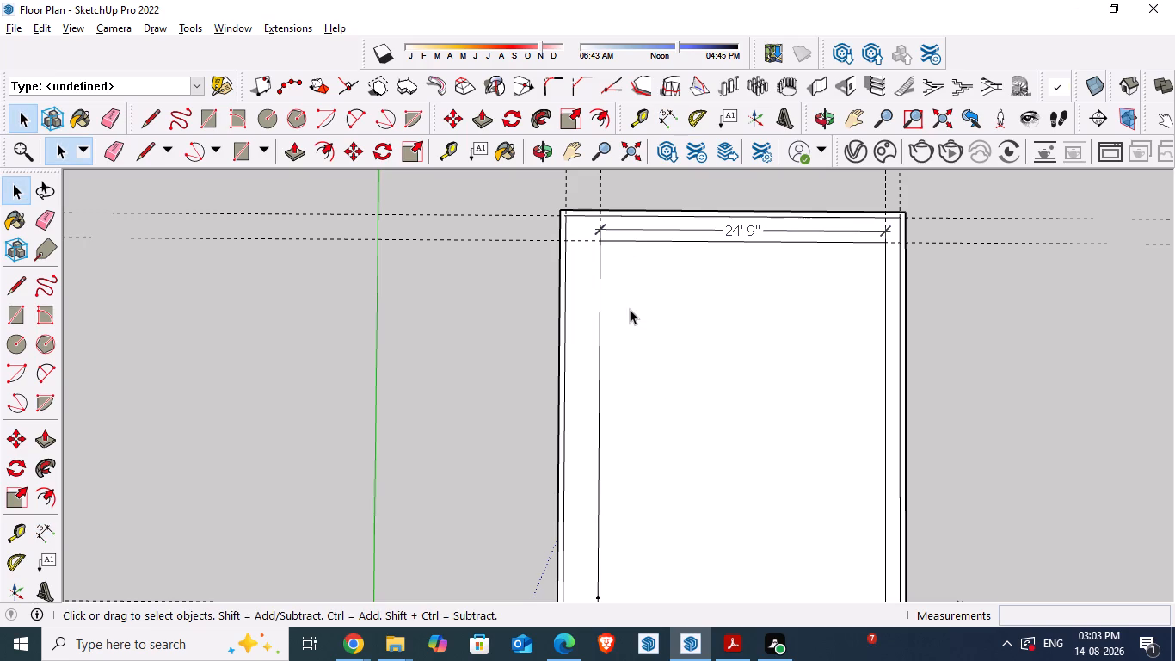
left_click(630, 310)
left_click(48, 492)
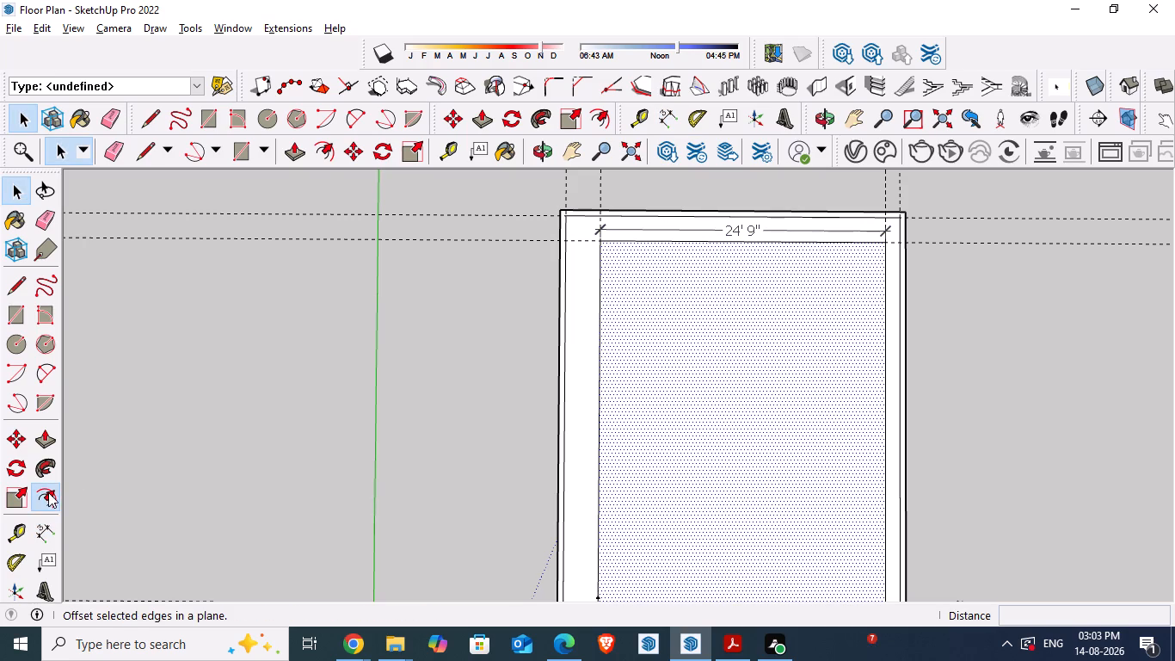
left_click(655, 253)
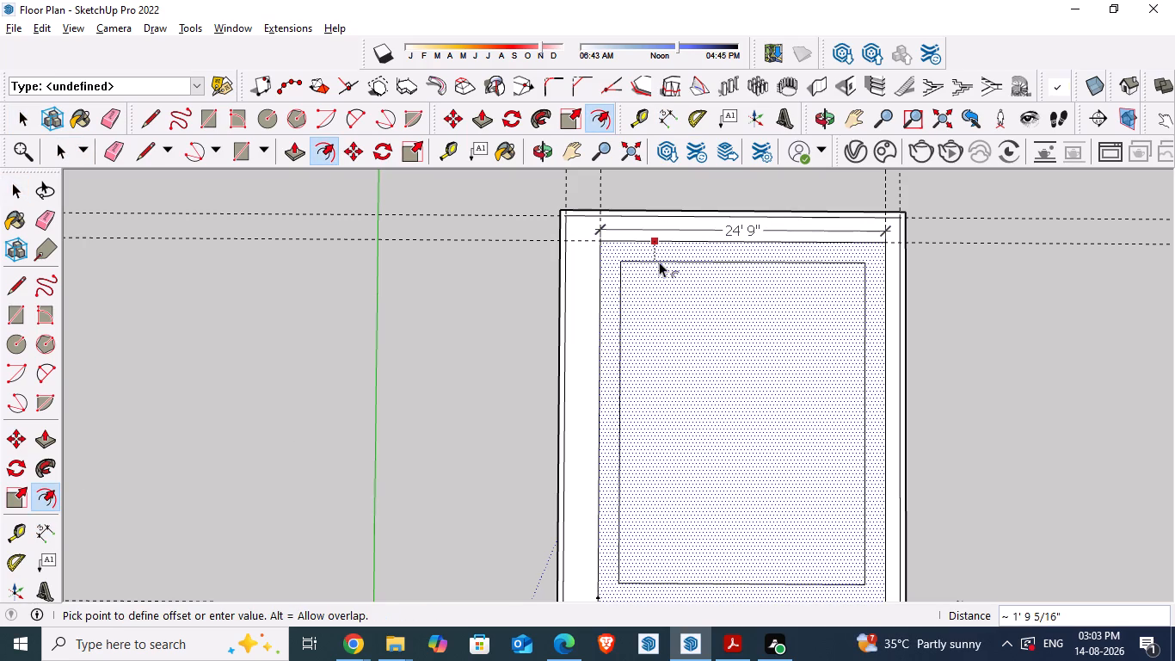
key("9")
key("shift+quotedbl")
key("Return")
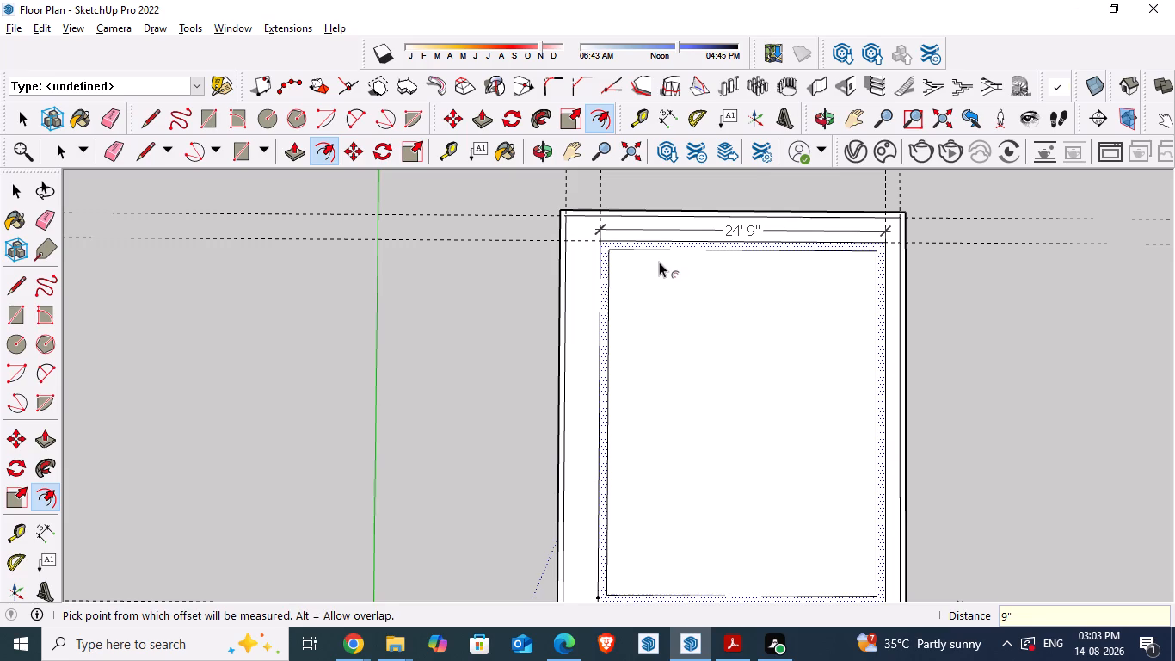
key("alt+Tab")
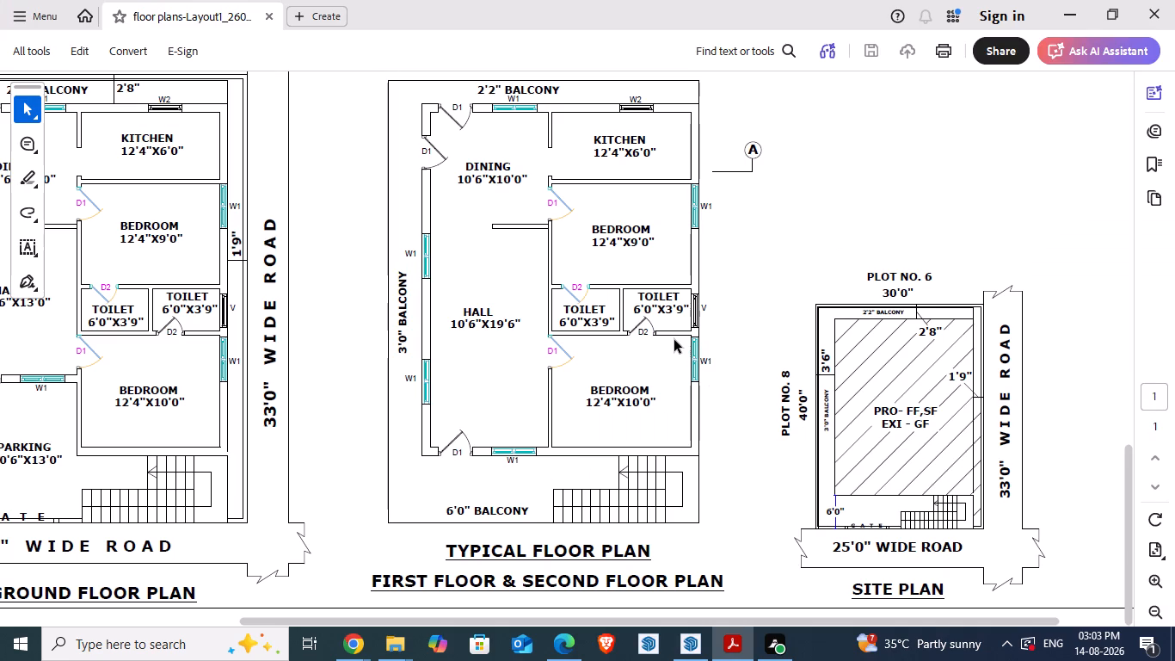
key("alt+Tab")
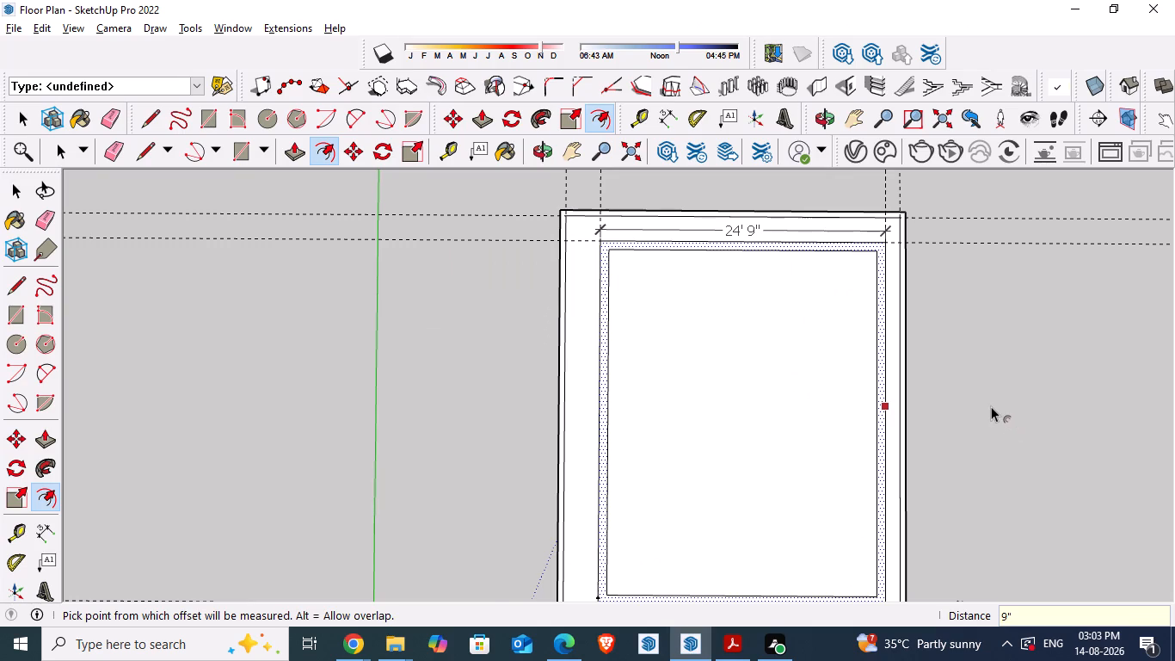
left_click(990, 406)
key("space")
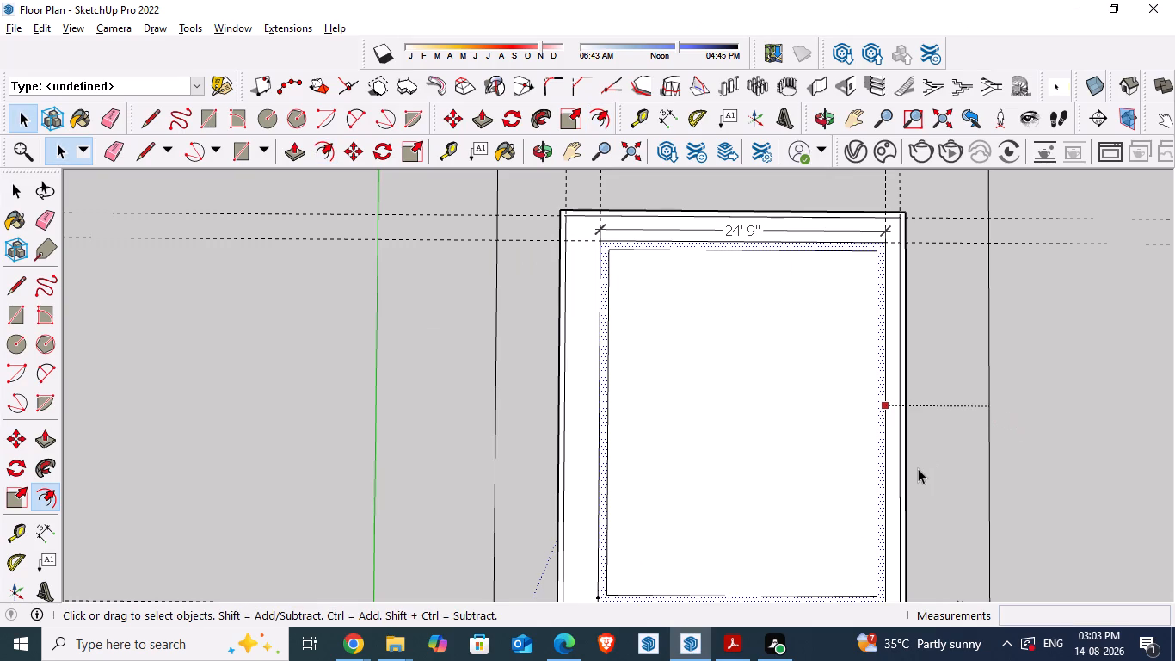
key("space")
Delete the dimensions of the house's rear edge, the front setback and the Plot No. 8 side setback.
scroll(731, 386, "down", 6)
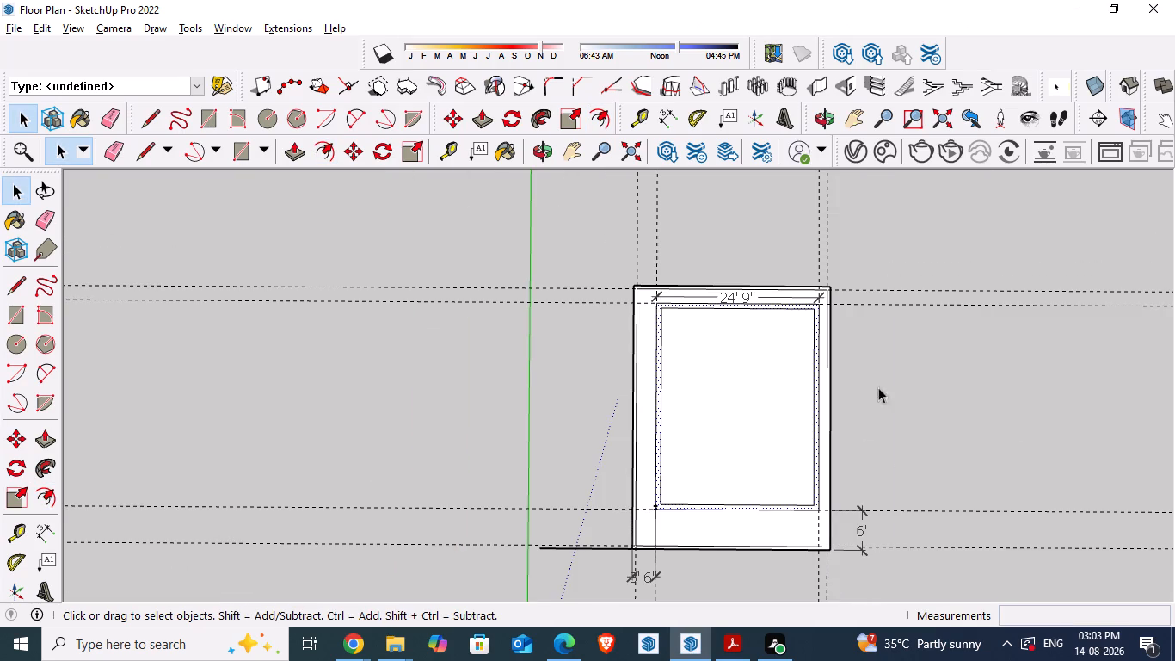
scroll(858, 435, "up", 4)
left_click(820, 444)
left_click(901, 422)
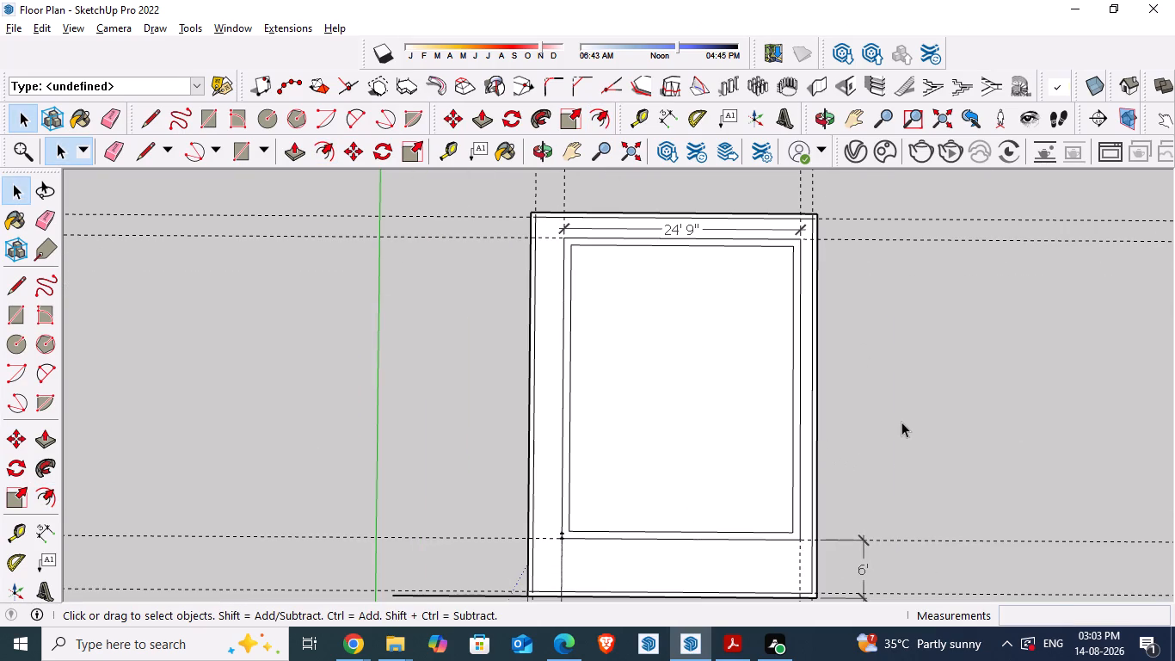
scroll(662, 203, "up", 5)
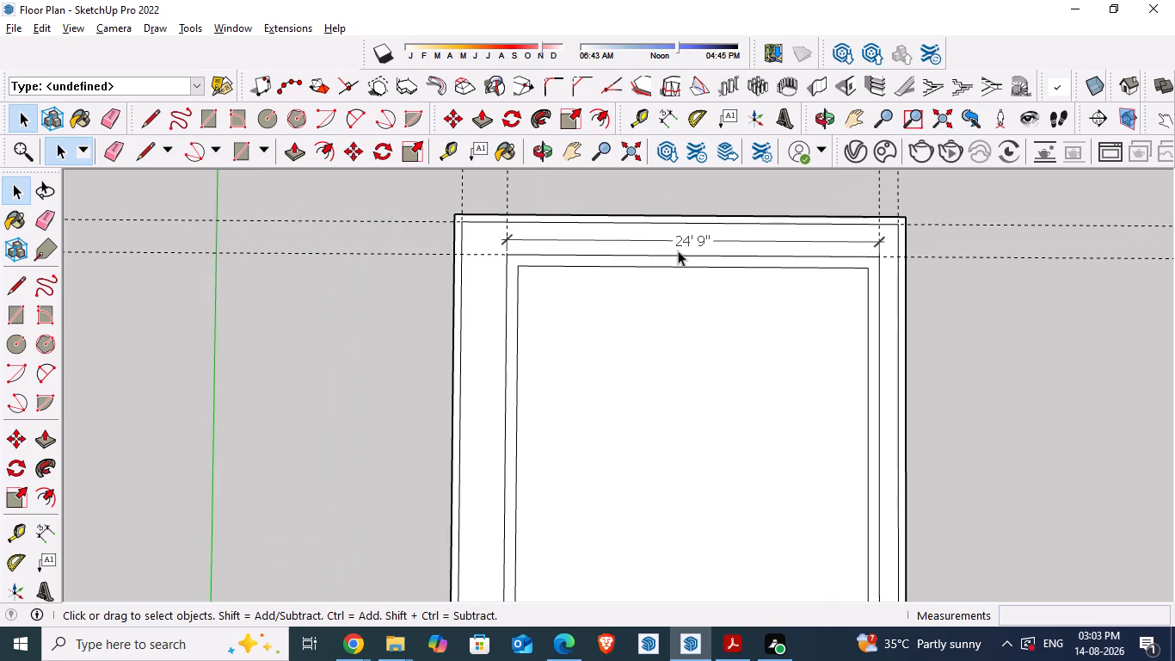
left_click(681, 240)
key("Delete")
scroll(681, 240, "down", 5)
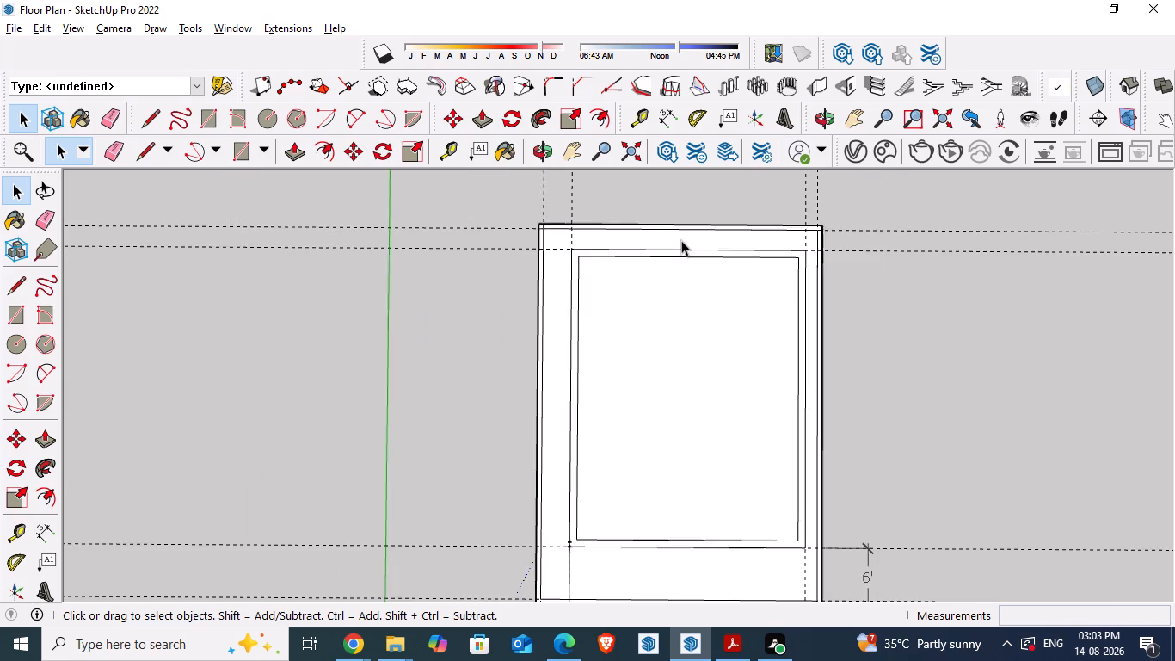
scroll(681, 250, "down", 5)
left_click(796, 465)
key("Delete")
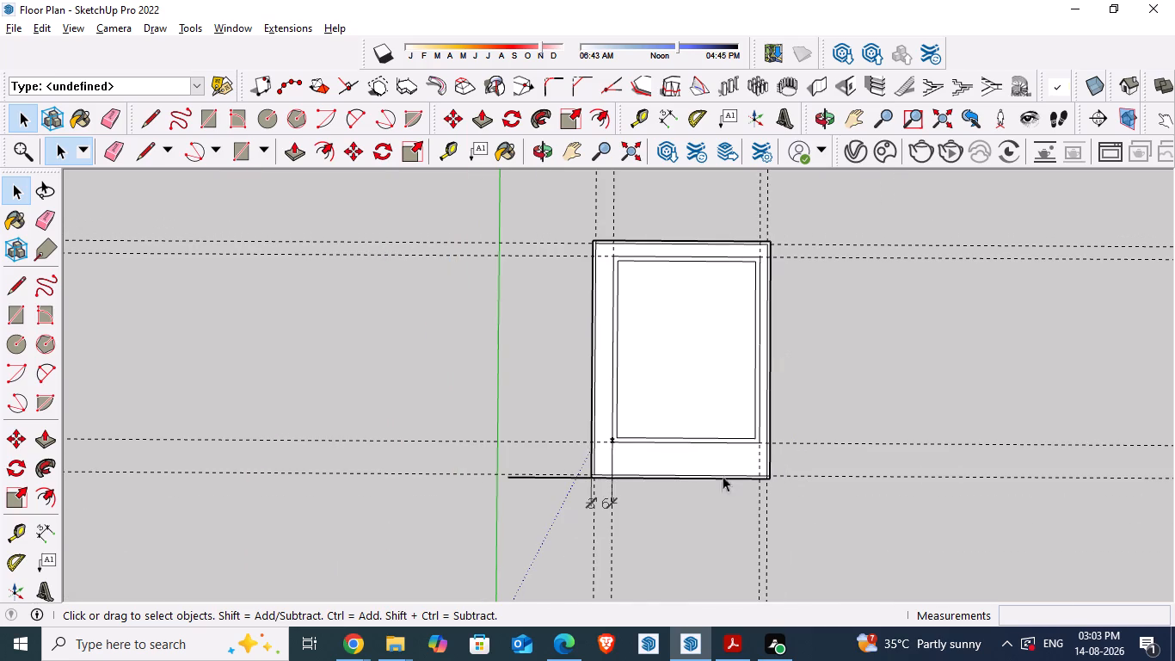
left_click(595, 502)
key("Delete")
Dimension the front road's width from the plot's extended front line to the far road line, placing it near the lines' ends.
scroll(499, 402, "down", 5)
scroll(580, 536, "up", 2)
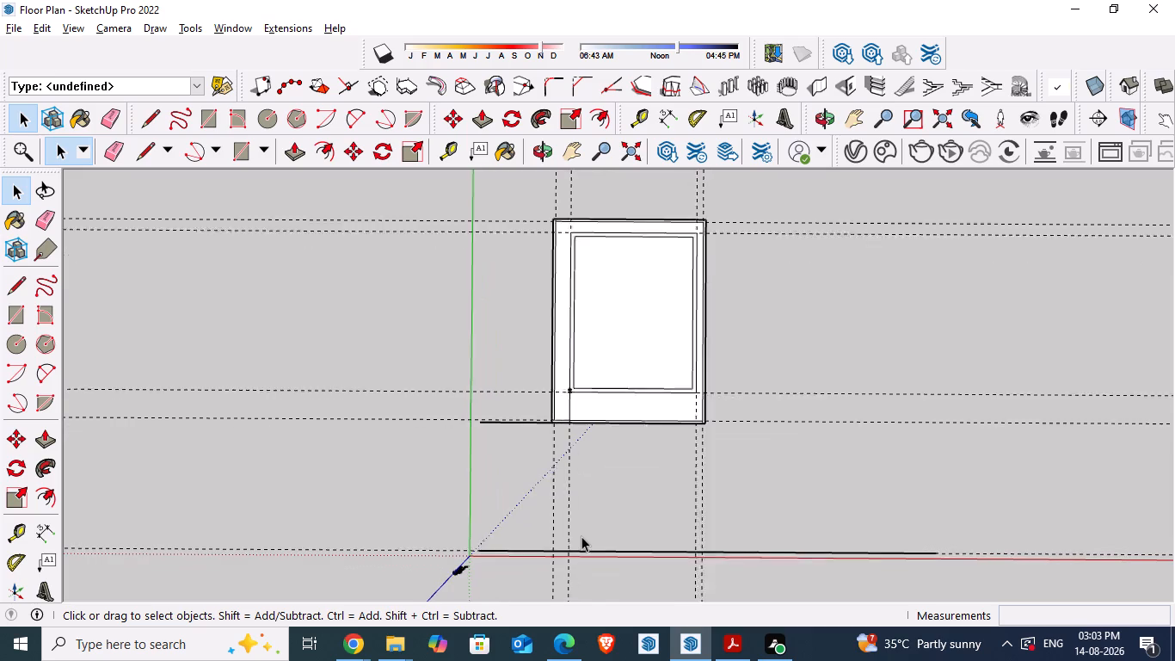
scroll(581, 536, "up", 4)
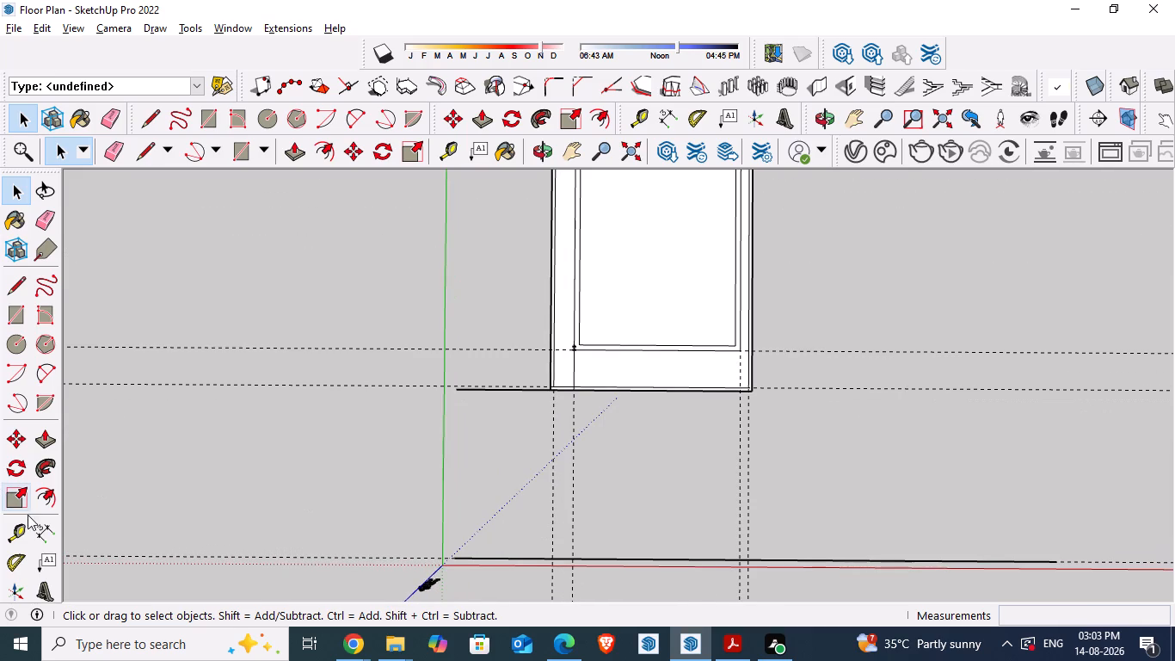
left_click(47, 530)
left_click(466, 392)
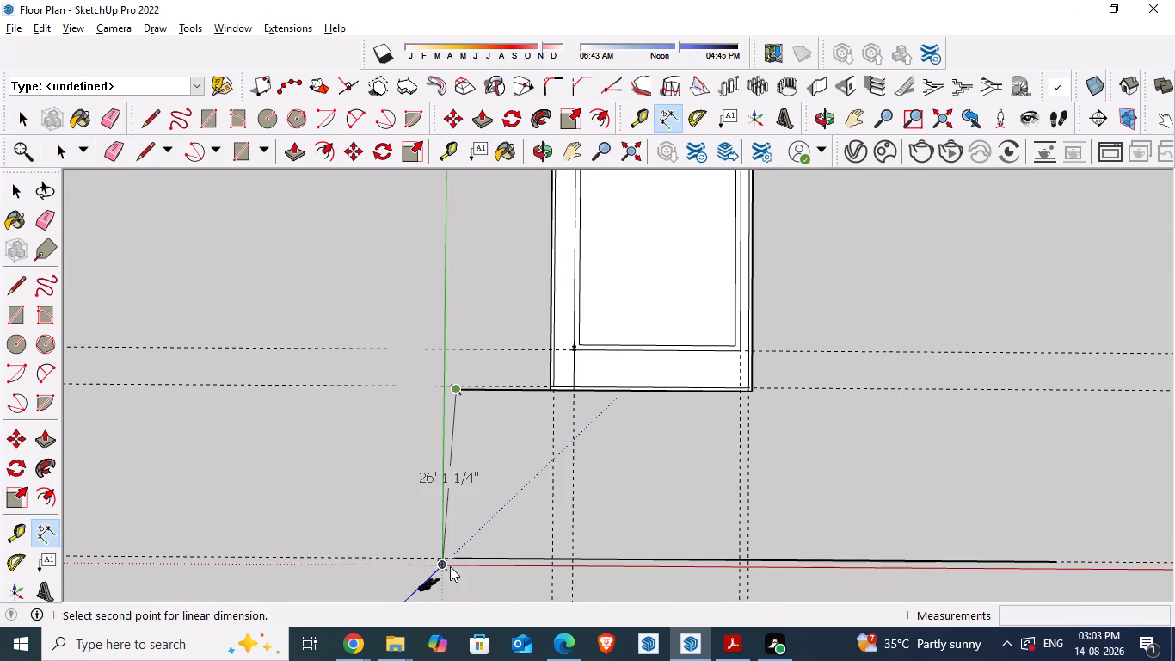
left_click(453, 556)
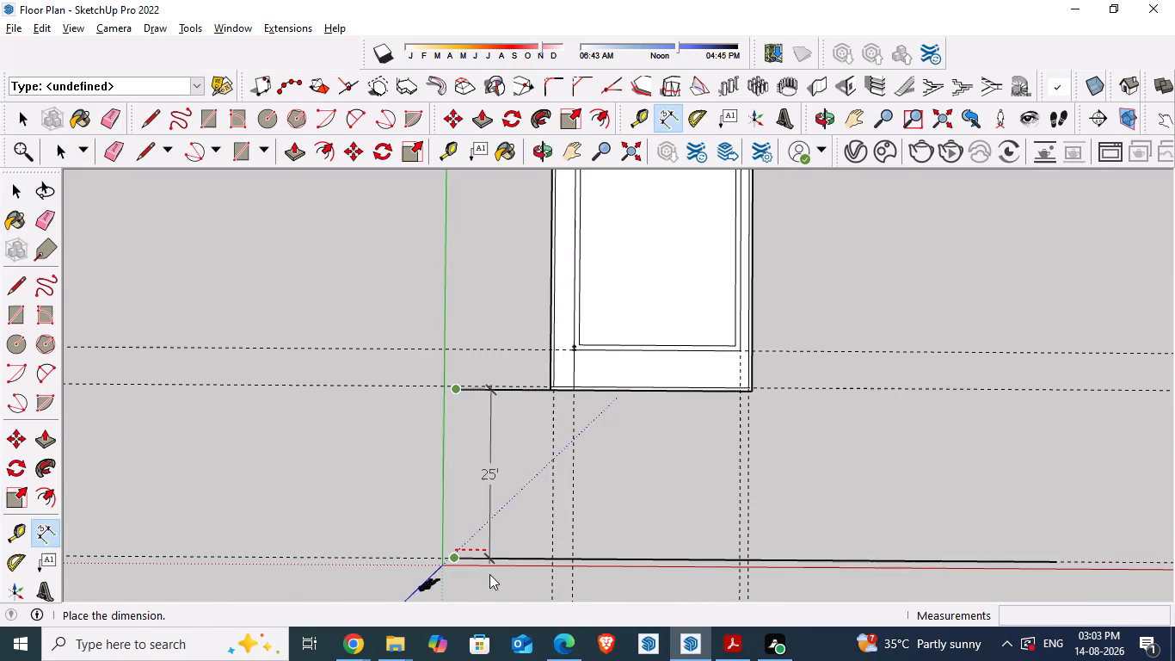
left_click(463, 555)
key("space")
Switch to the PDF and examine the room sizes on the typical floor plan, especially the kitchen's width.
scroll(286, 467, "down", 4)
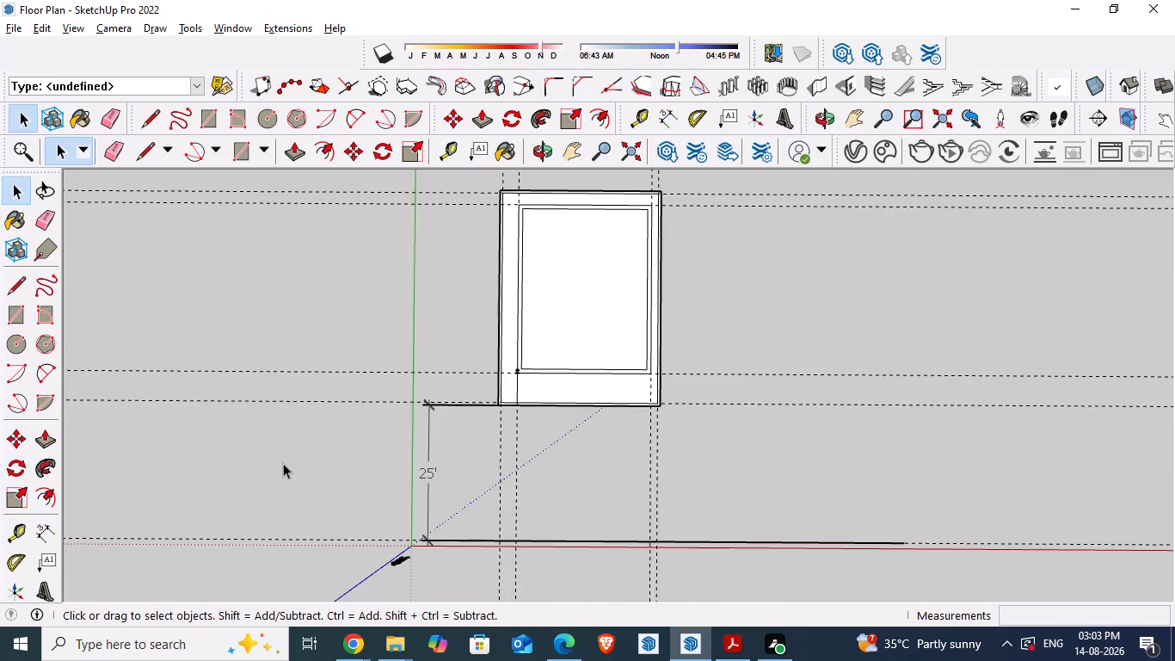
scroll(283, 465, "down", 2)
scroll(534, 394, "up", 6)
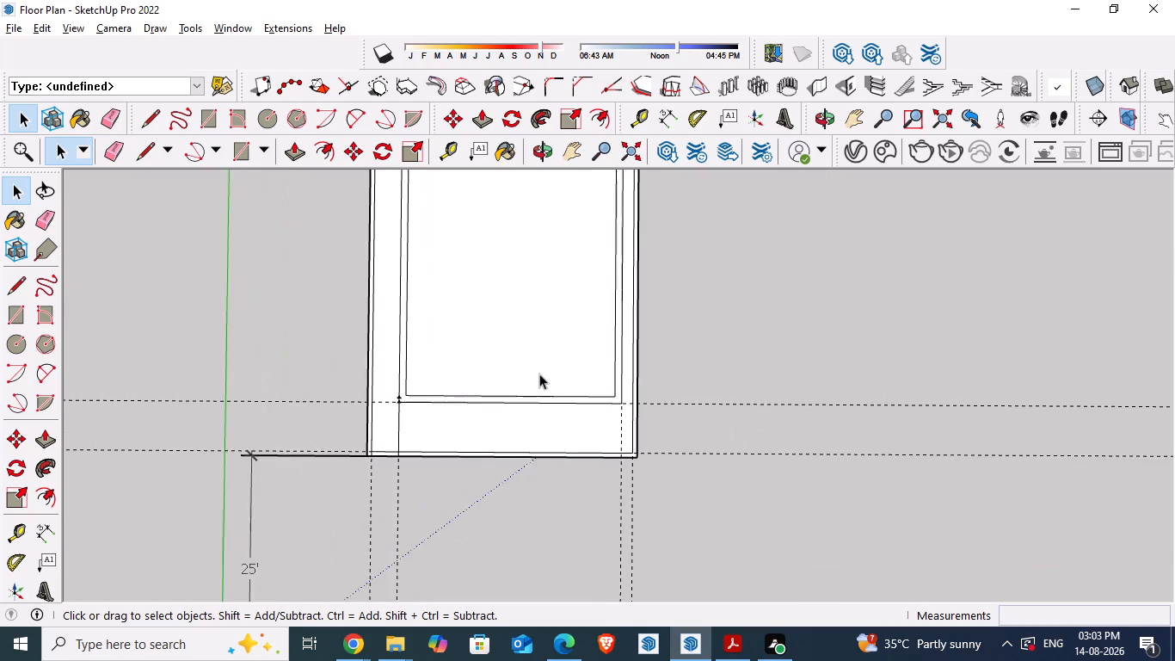
scroll(539, 374, "up", 2)
scroll(496, 452, "down", 4)
scroll(586, 189, "up", 4)
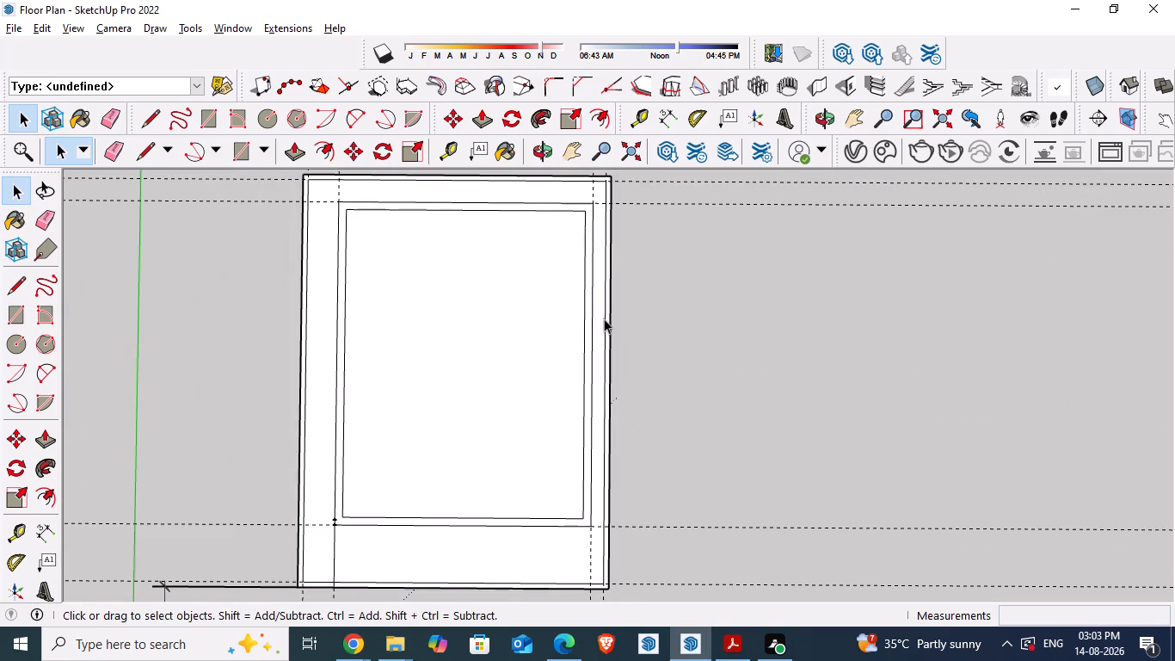
scroll(604, 318, "up", 2)
key("alt+Tab")
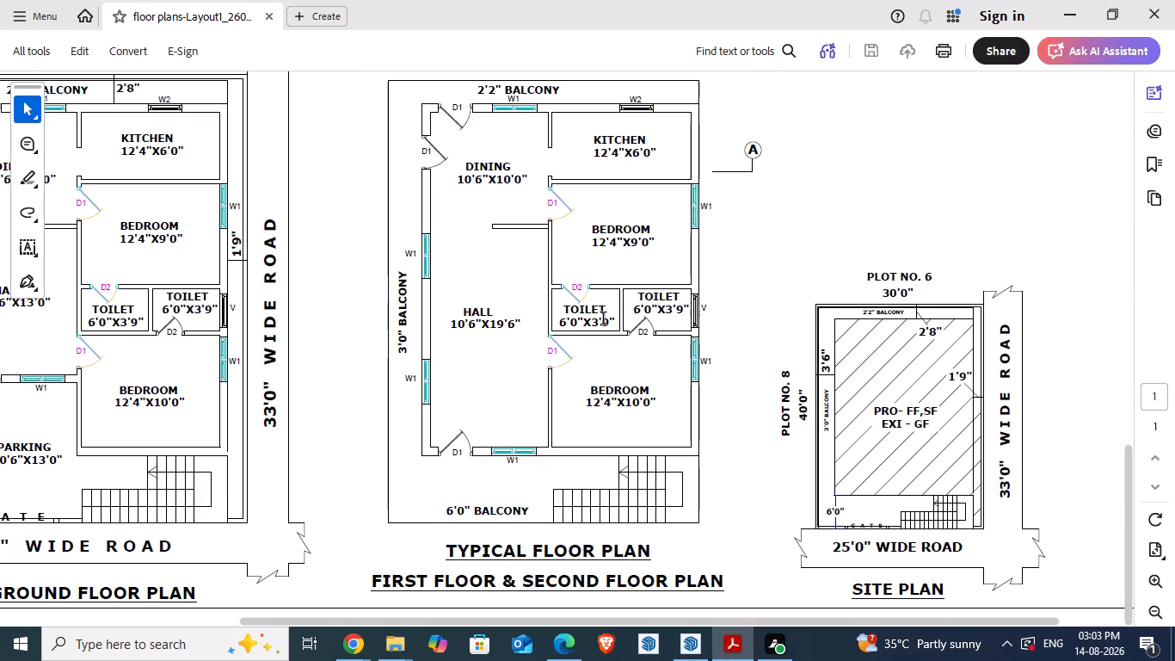
scroll(607, 310, "down", 2)
scroll(77, 199, "down", 3)
scroll(268, 235, "down", 4)
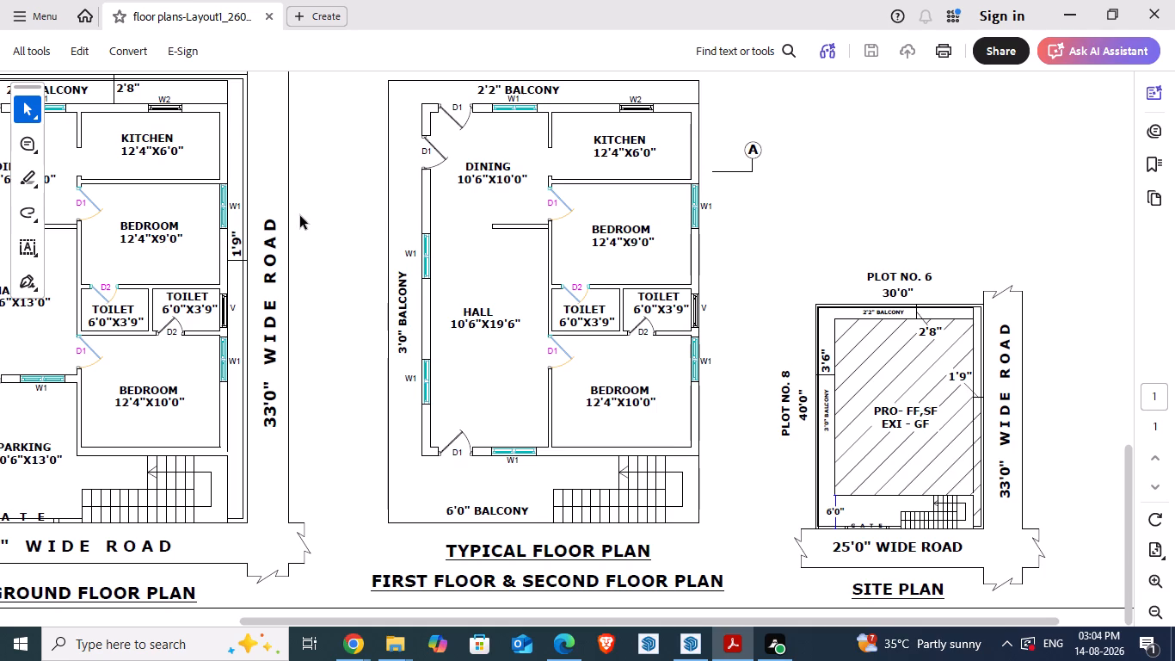
scroll(381, 268, "down", 2)
left_click_drag(592, 150, 613, 154)
left_click_drag(613, 154, 624, 155)
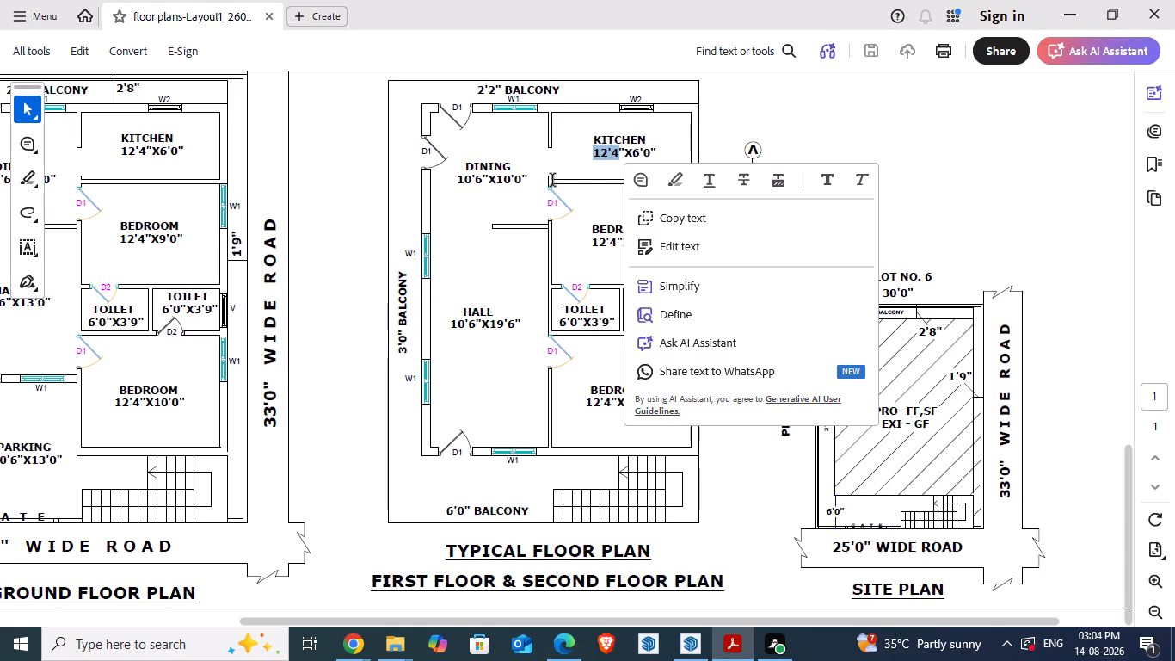
left_click(741, 118)
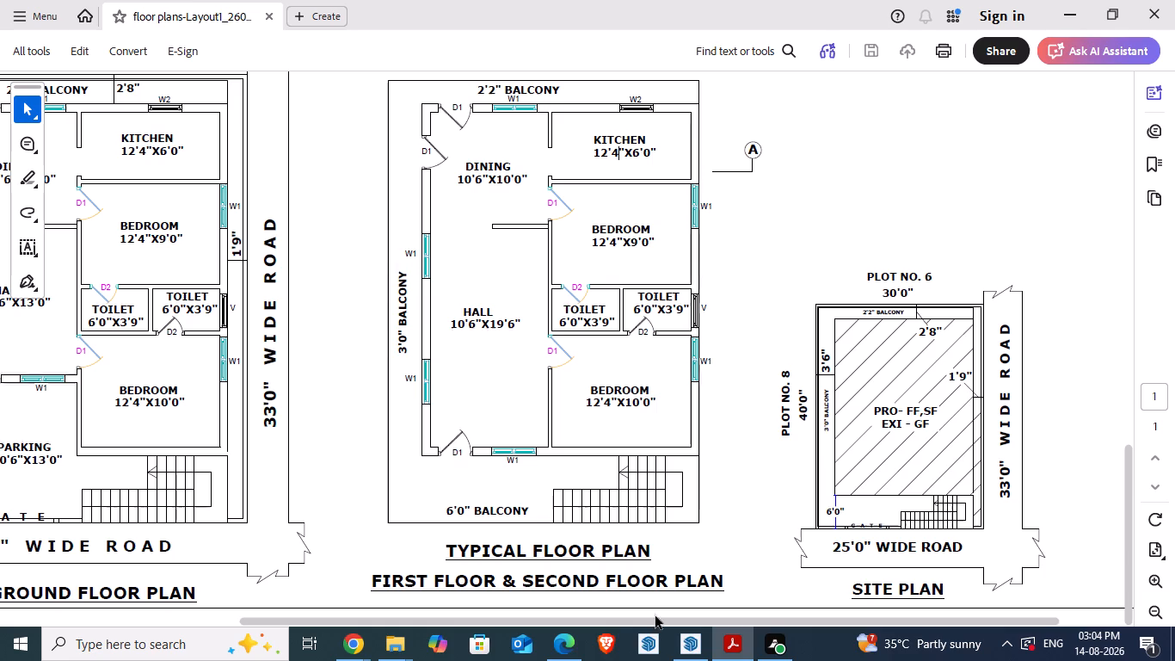
Switch to SketchUp and measure the house's interior width between the inner wall corners along the rear wall, without placing a dimension.
left_click(698, 637)
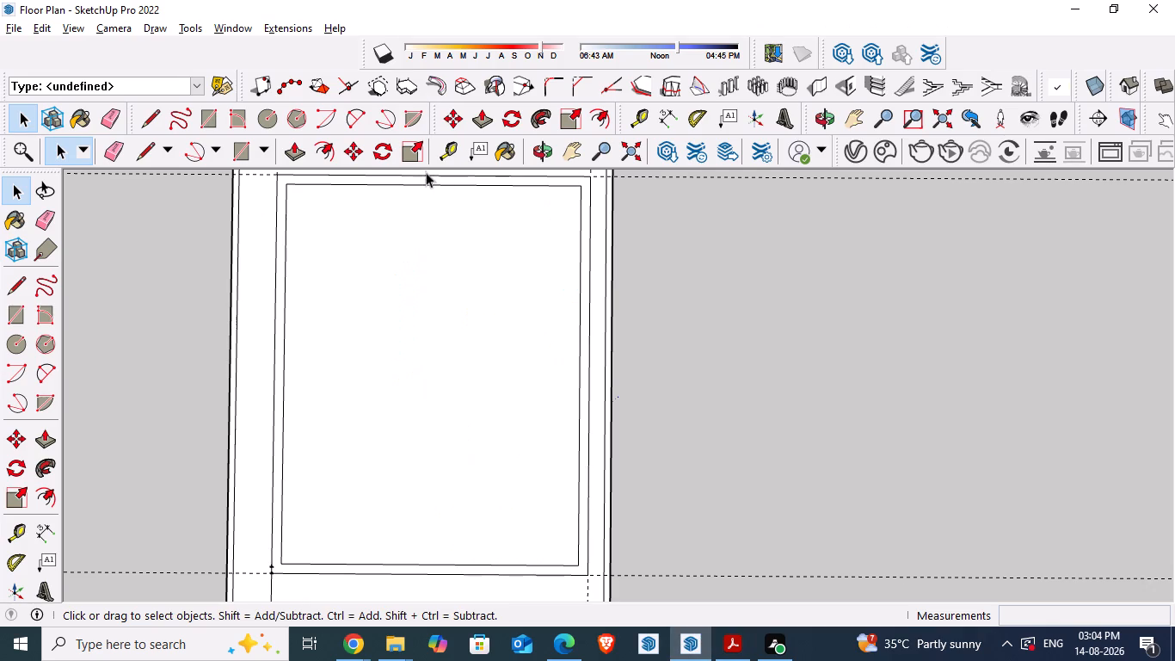
scroll(384, 257, "down", 1)
scroll(358, 164, "up", 3)
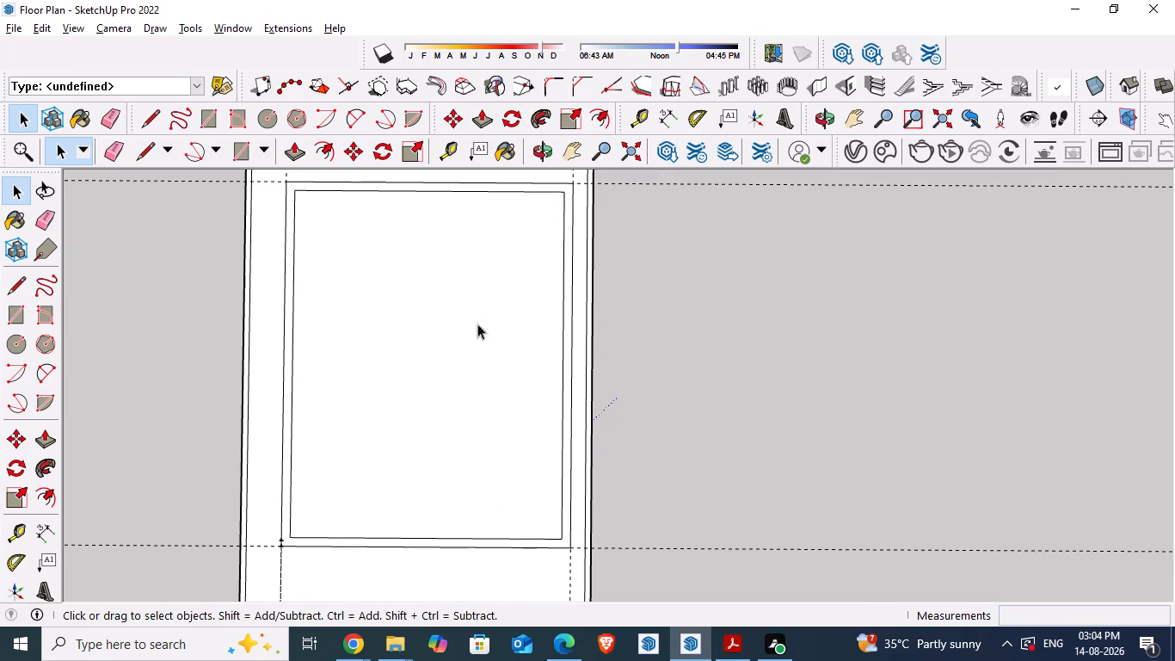
key("d")
left_click(47, 528)
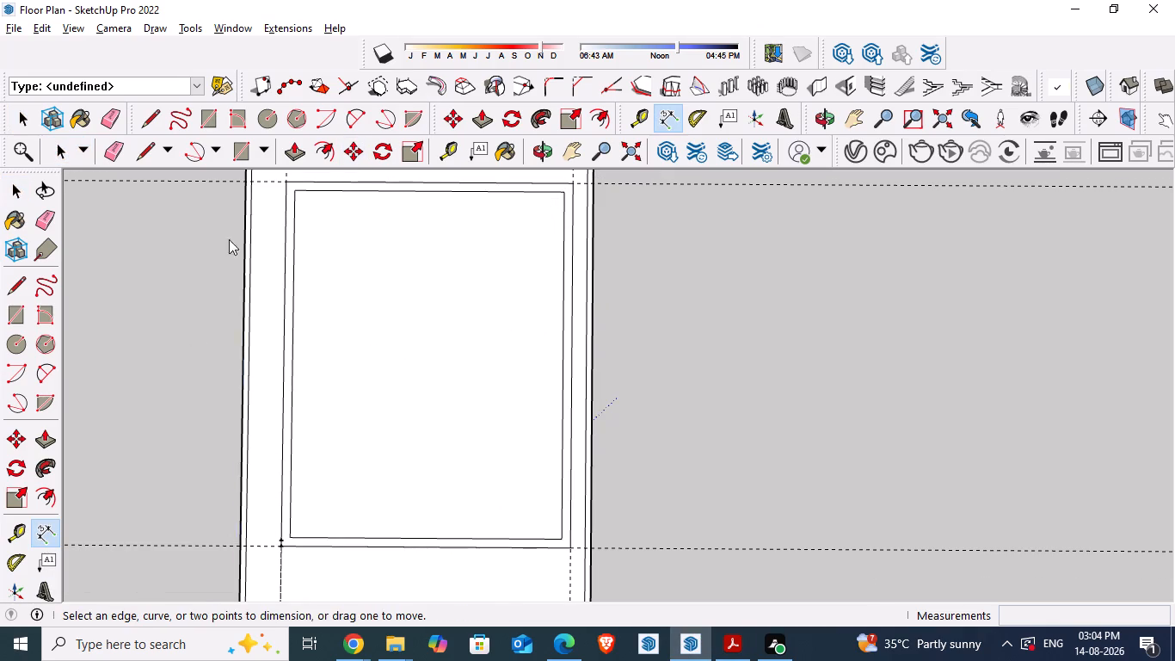
left_click(298, 191)
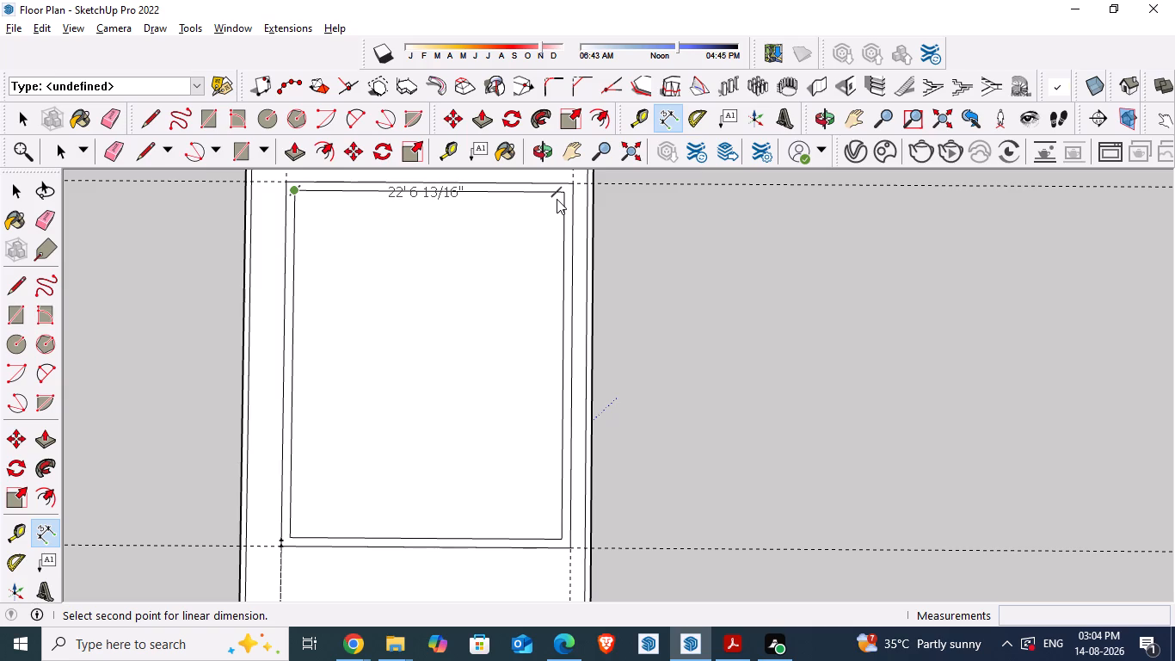
left_click(565, 196)
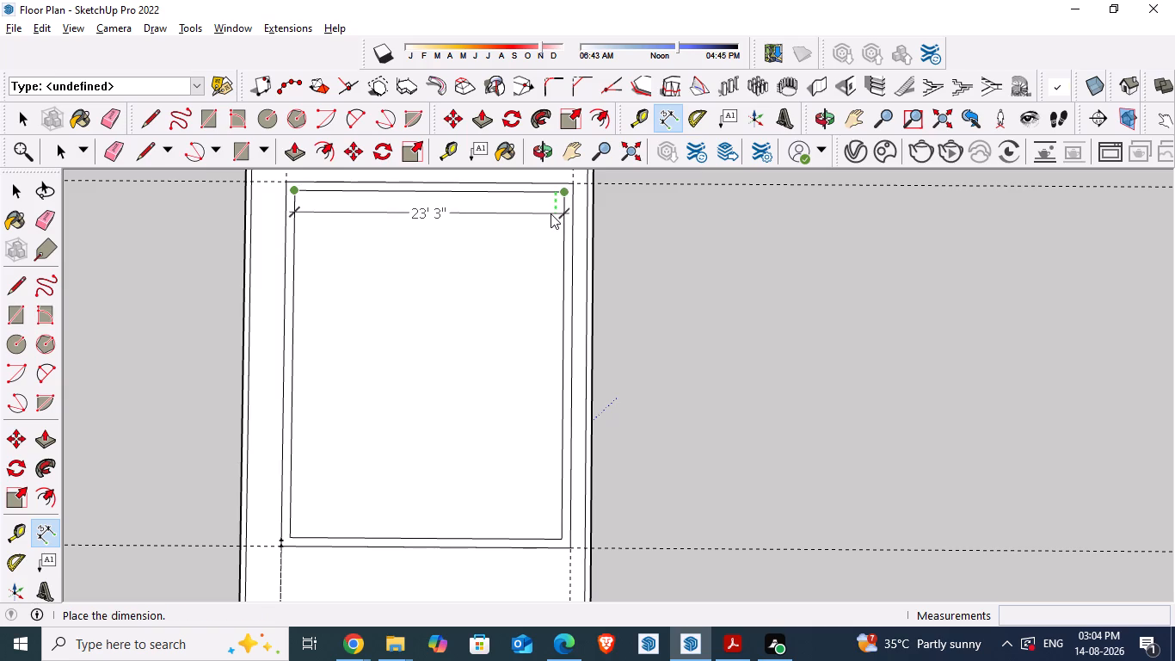
key("space")
Dimension the house's interior width between the inner rear wall corners, placing the dimension inside the house below the rear wall.
scroll(556, 203, "up", 4)
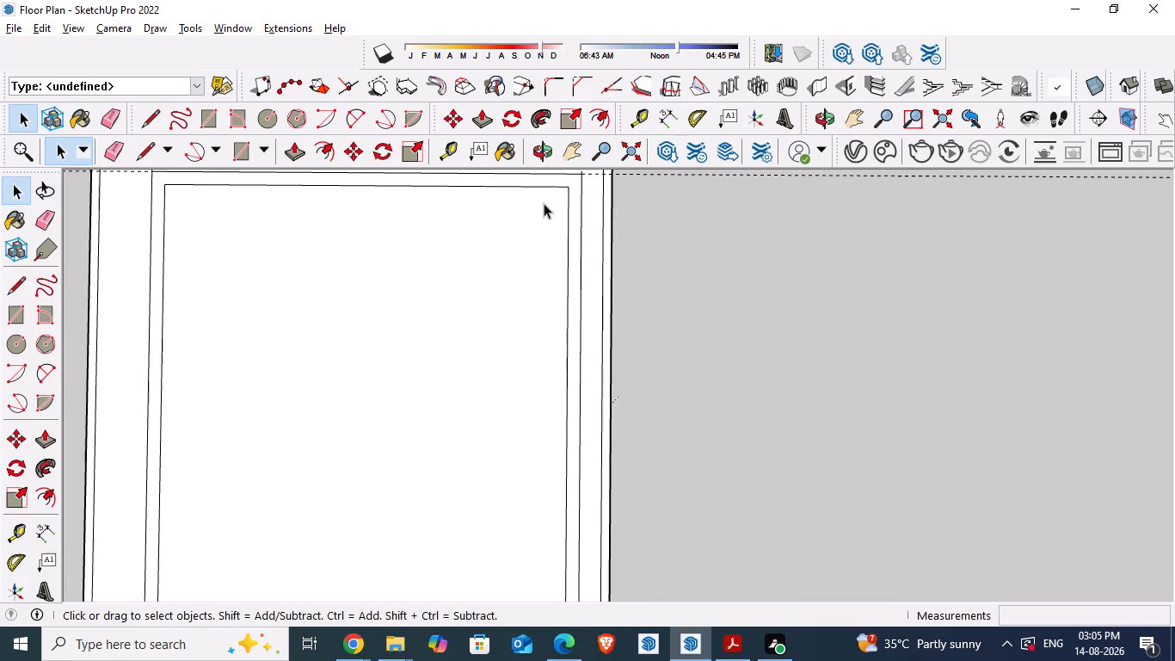
scroll(516, 284, "down", 3)
scroll(429, 188, "up", 3)
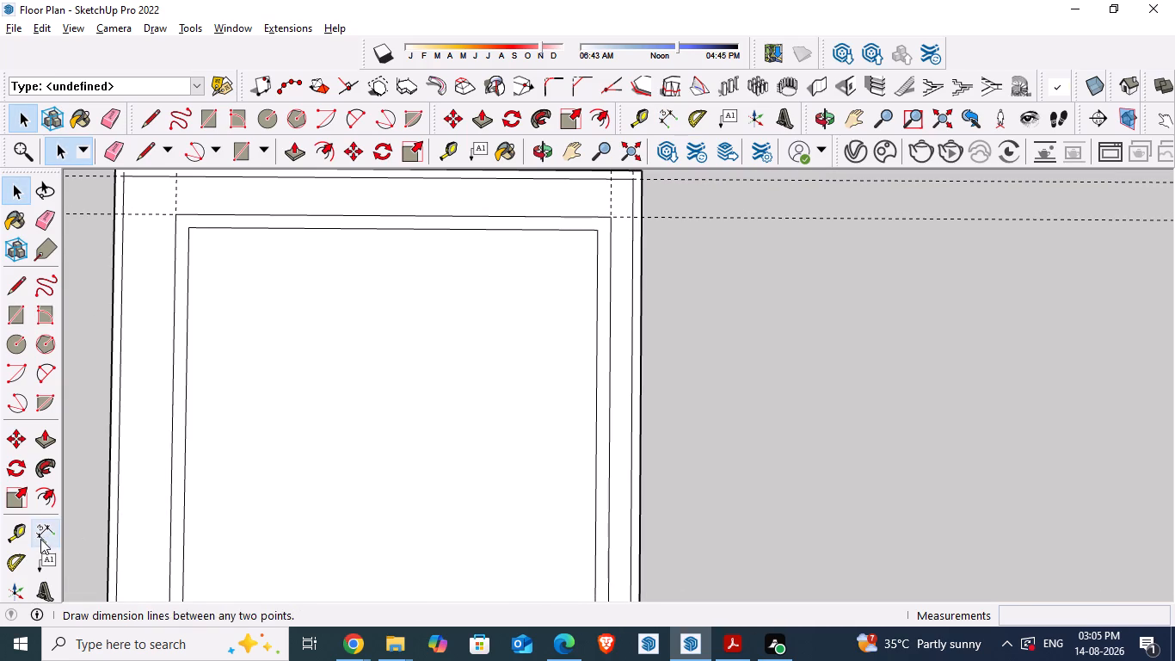
left_click(46, 491)
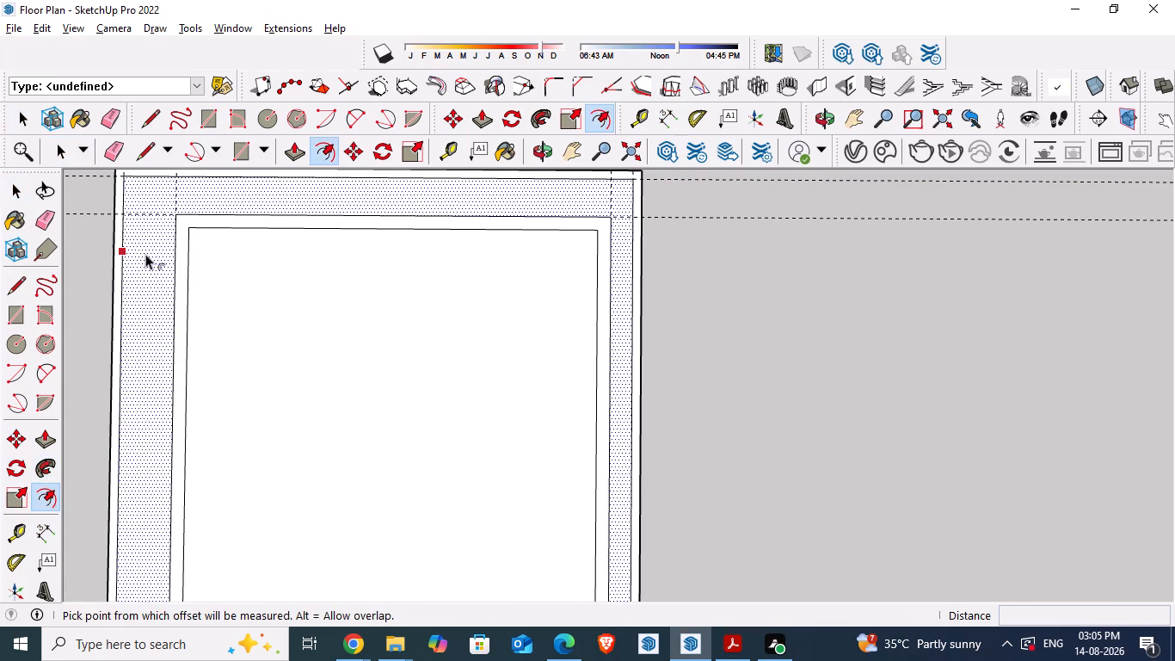
key("space")
left_click(46, 533)
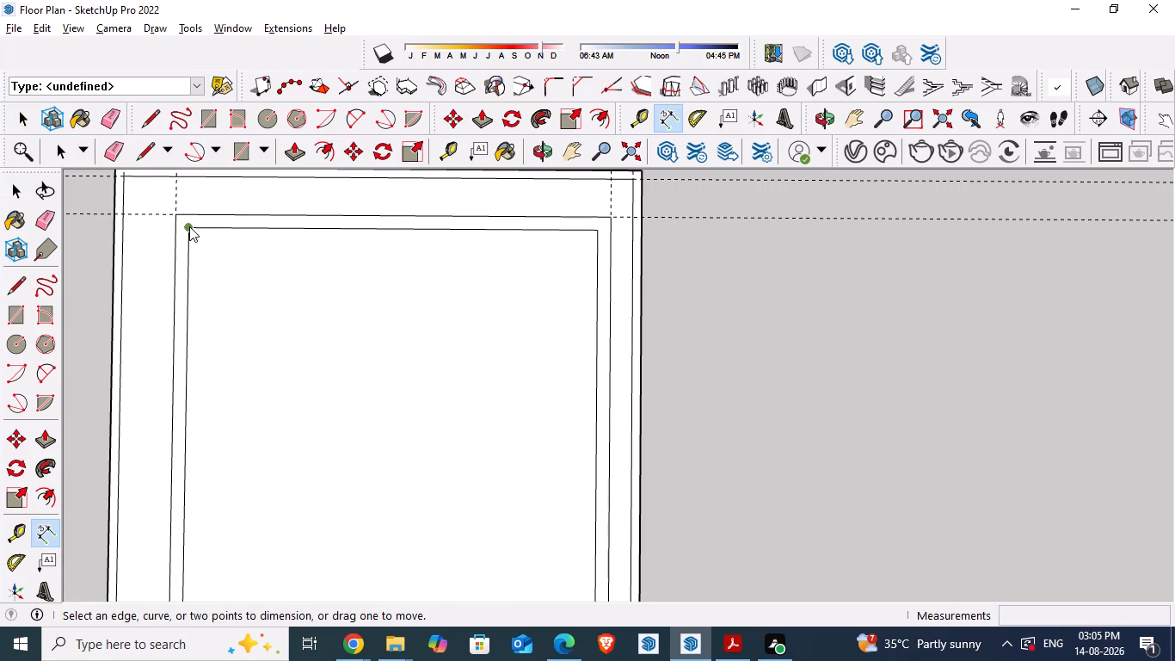
left_click(189, 228)
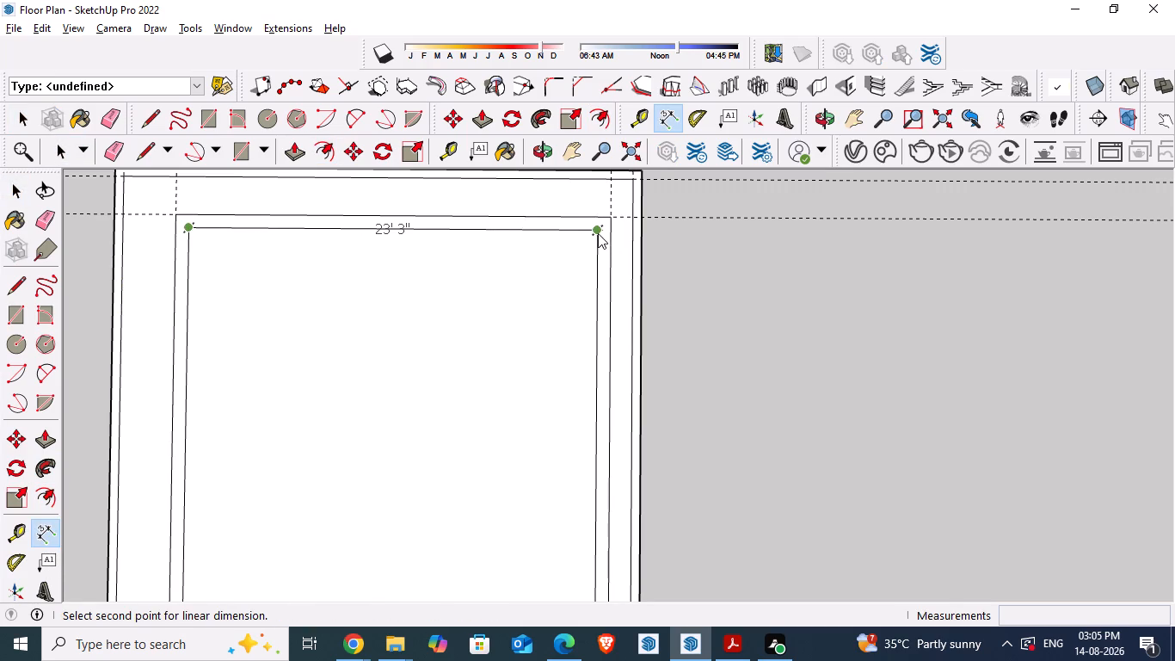
left_click(598, 233)
left_click(571, 334)
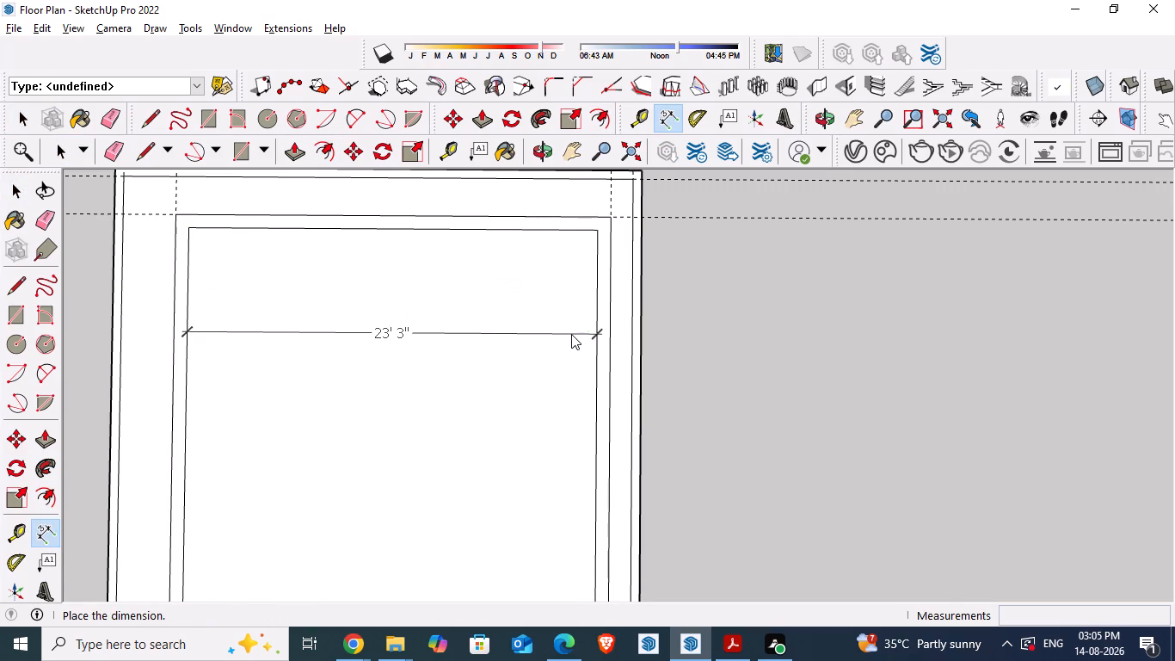
key("space")
Create a guide 12'4" inward from the inner wall edge on the side-road side, matching the kitchen width in the PDF.
key("t")
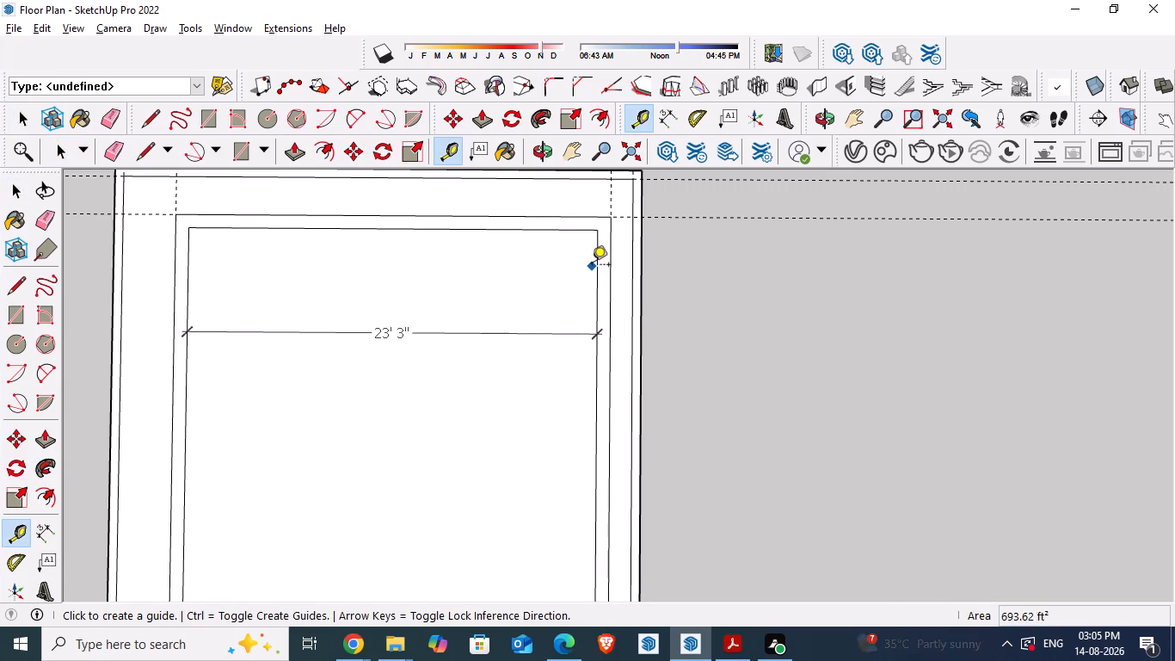
left_click(596, 265)
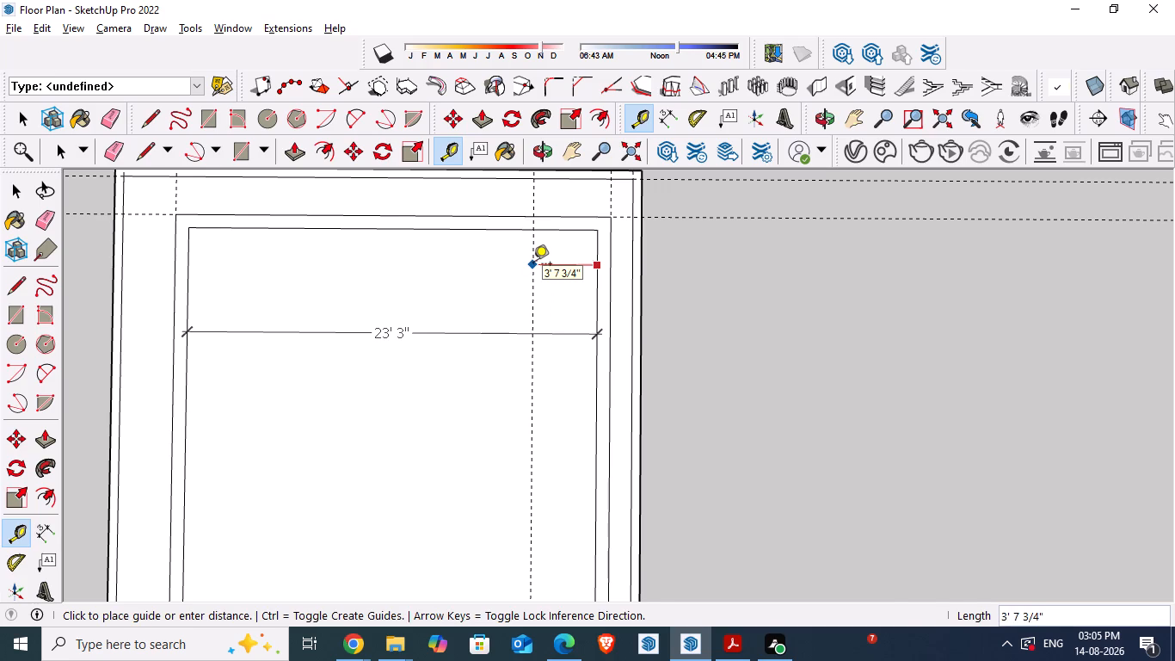
key("alt+Tab")
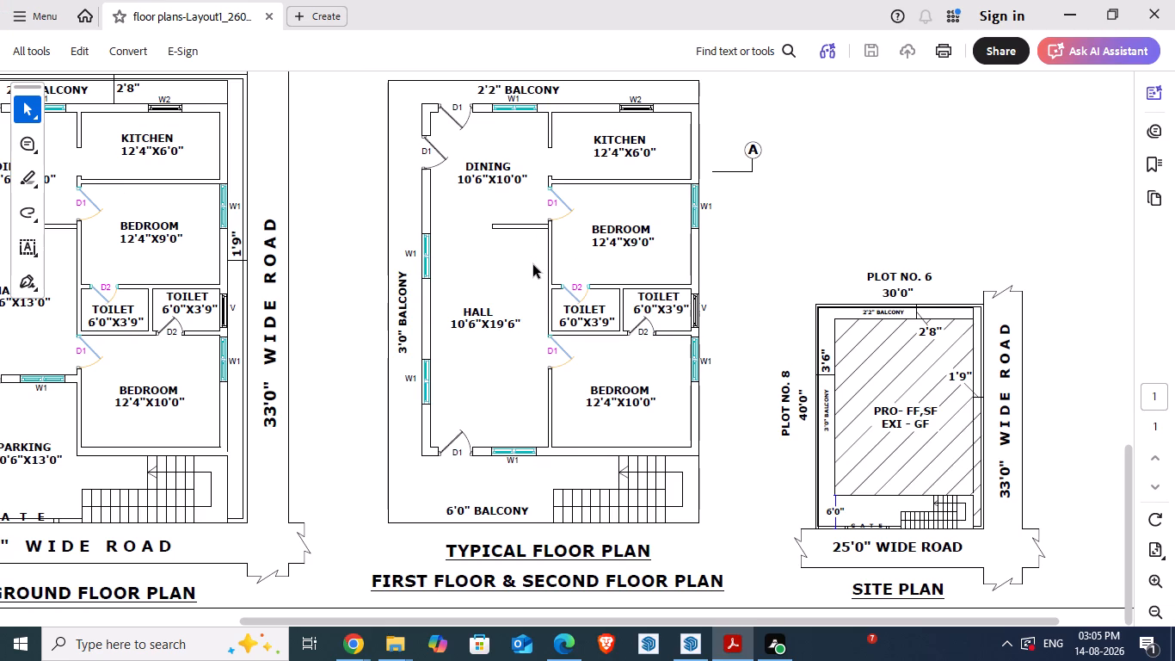
key("alt+Tab")
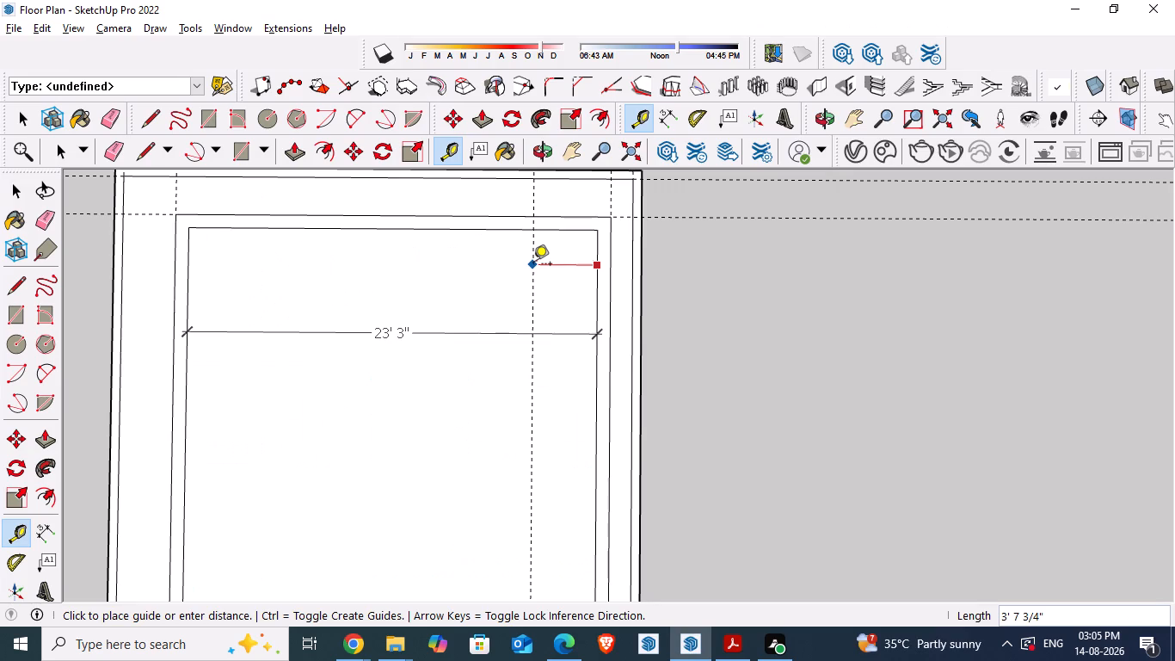
type("12'")
type("4\"")
key("Return")
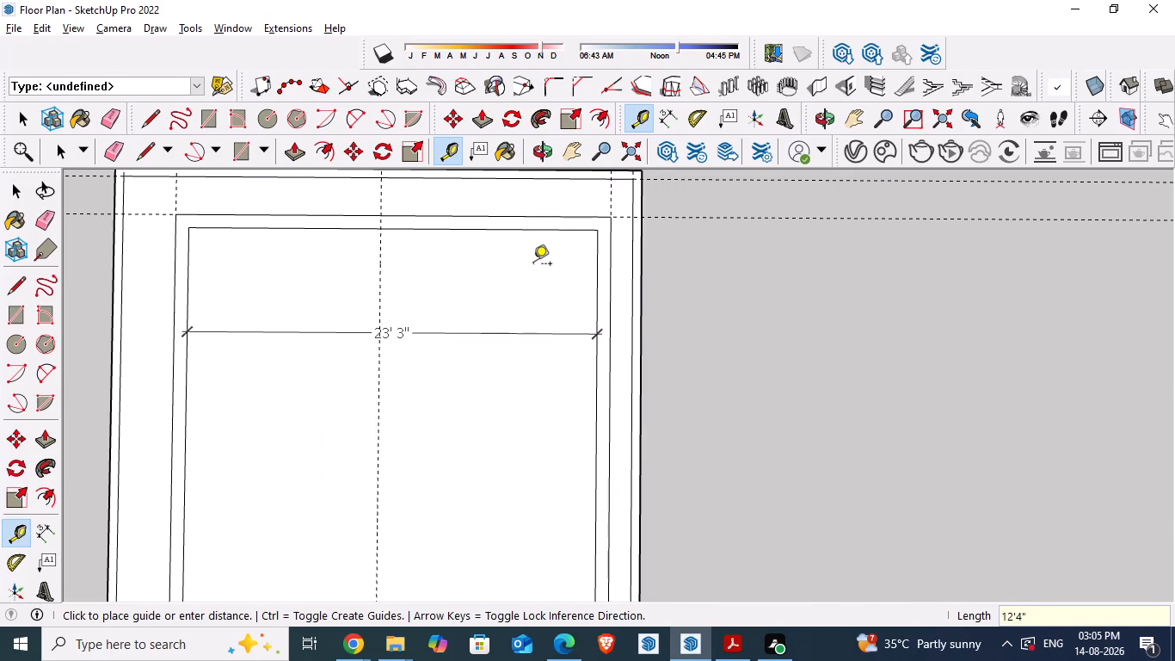
Check the dining width in the PDF and create a guide 10'6" inward from the inner wall edge on the Plot No. 8 side.
key("alt+Tab")
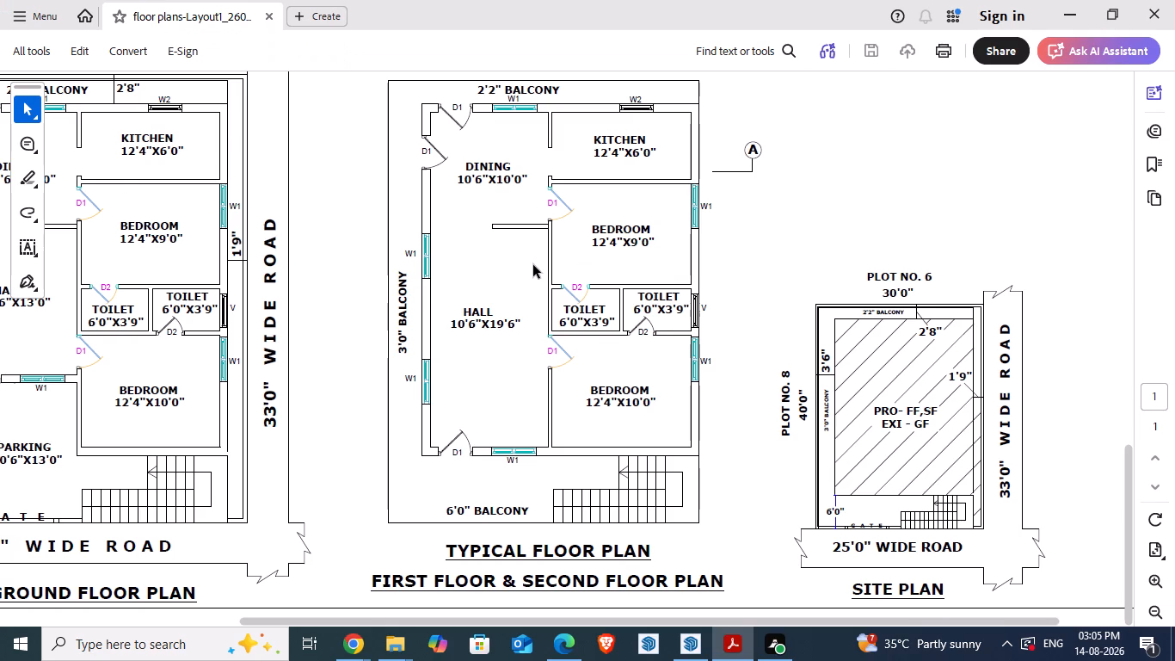
key("alt+Tab")
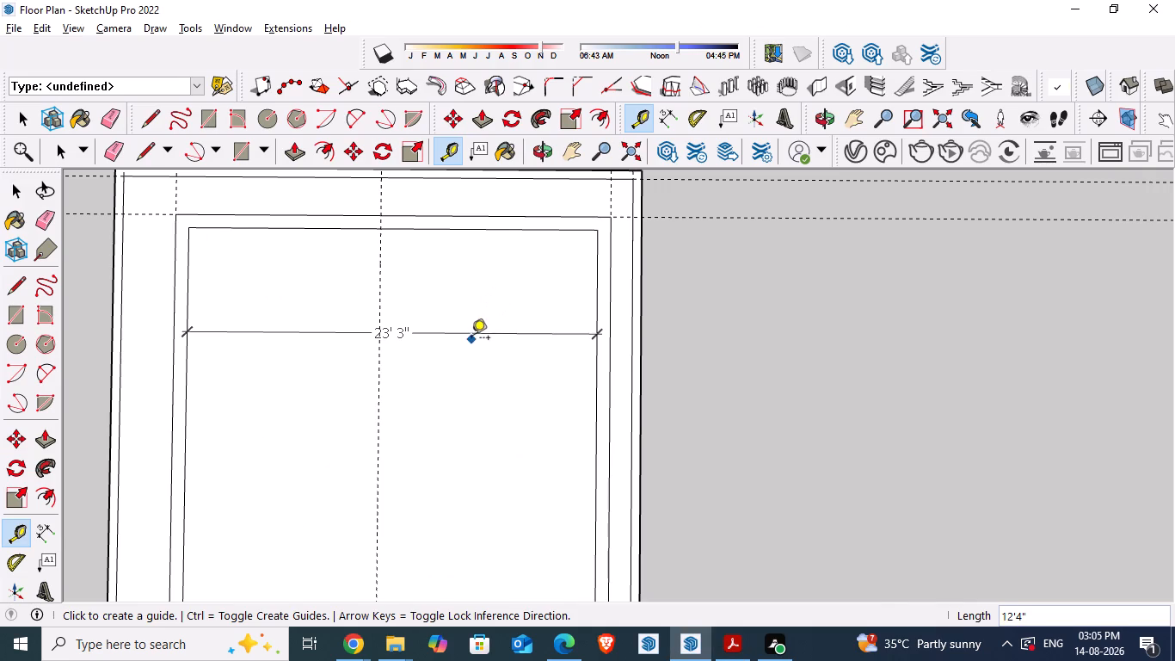
key("alt+Tab")
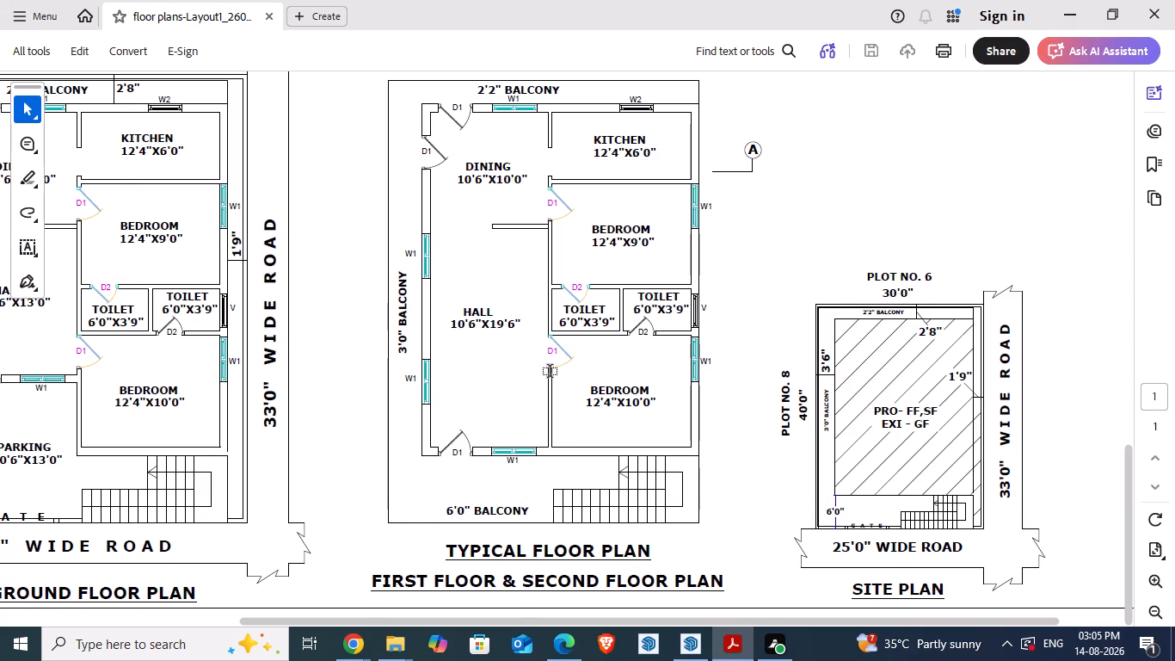
key("alt+Tab")
left_click(192, 282)
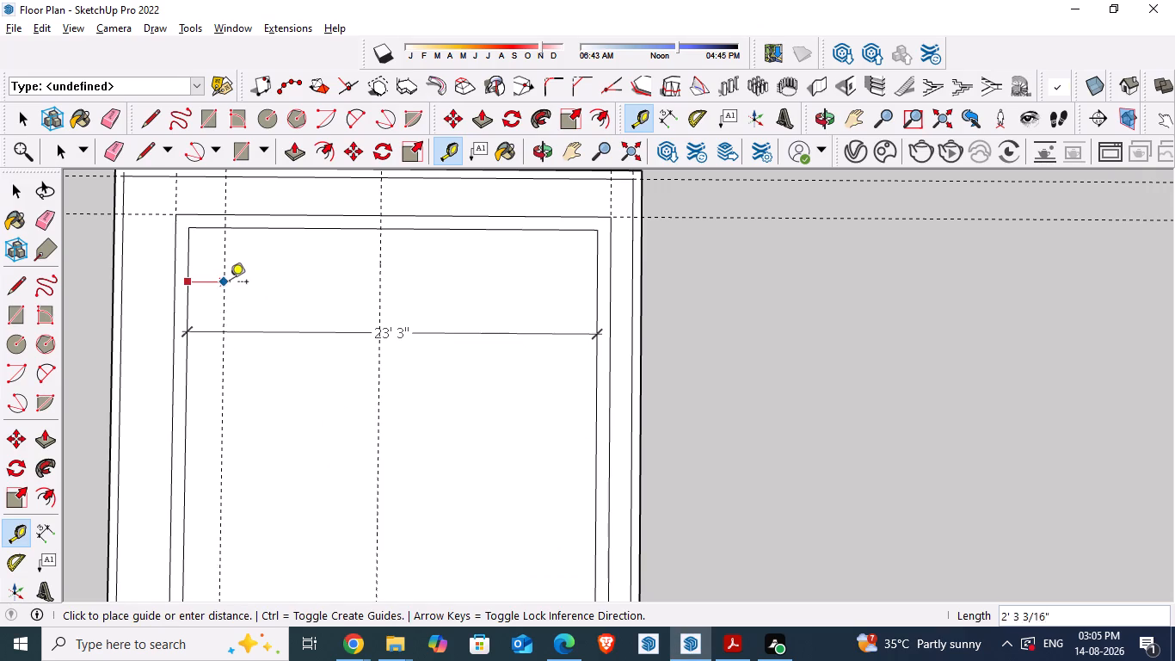
type("10")
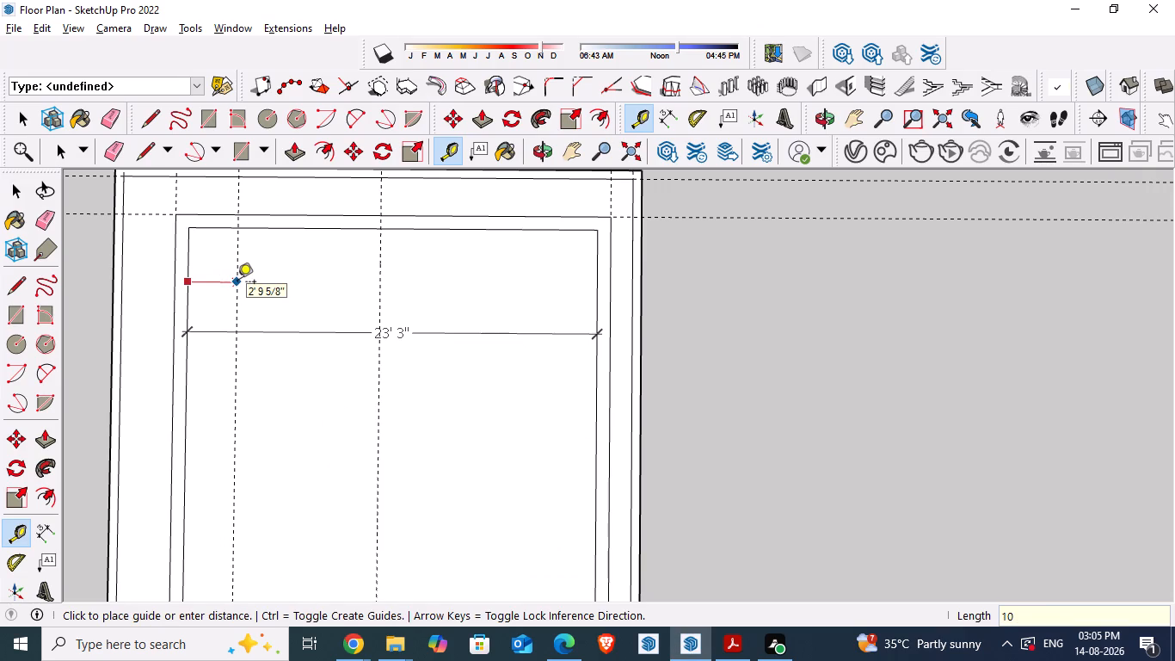
key("apostrophe")
type("6\"")
key("Return")
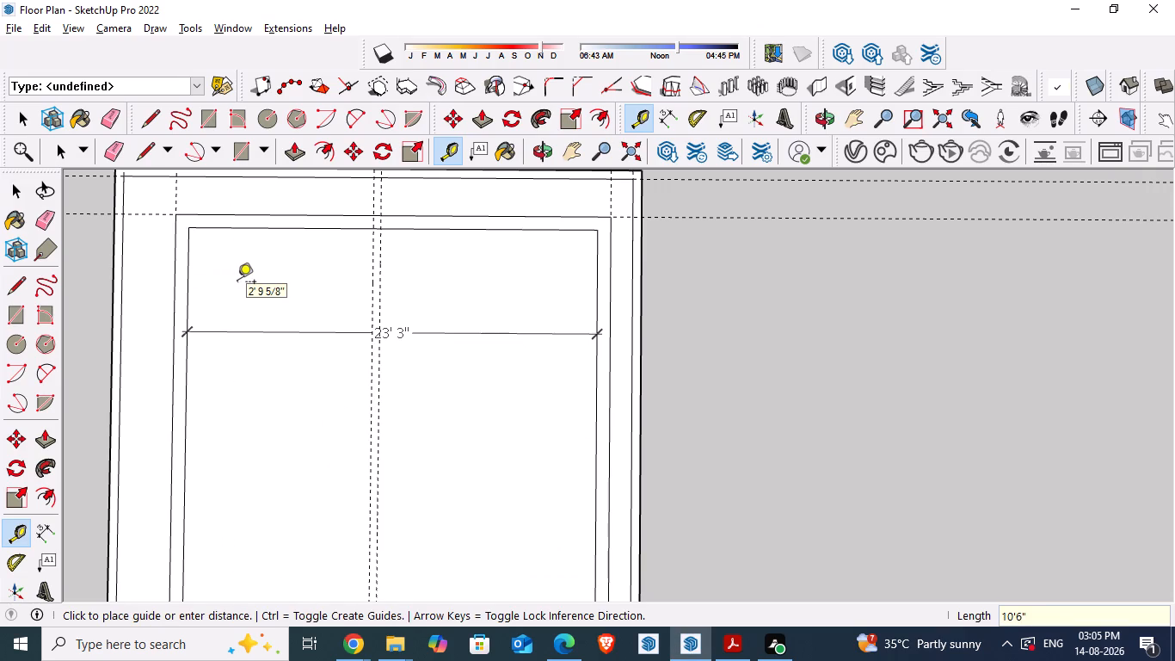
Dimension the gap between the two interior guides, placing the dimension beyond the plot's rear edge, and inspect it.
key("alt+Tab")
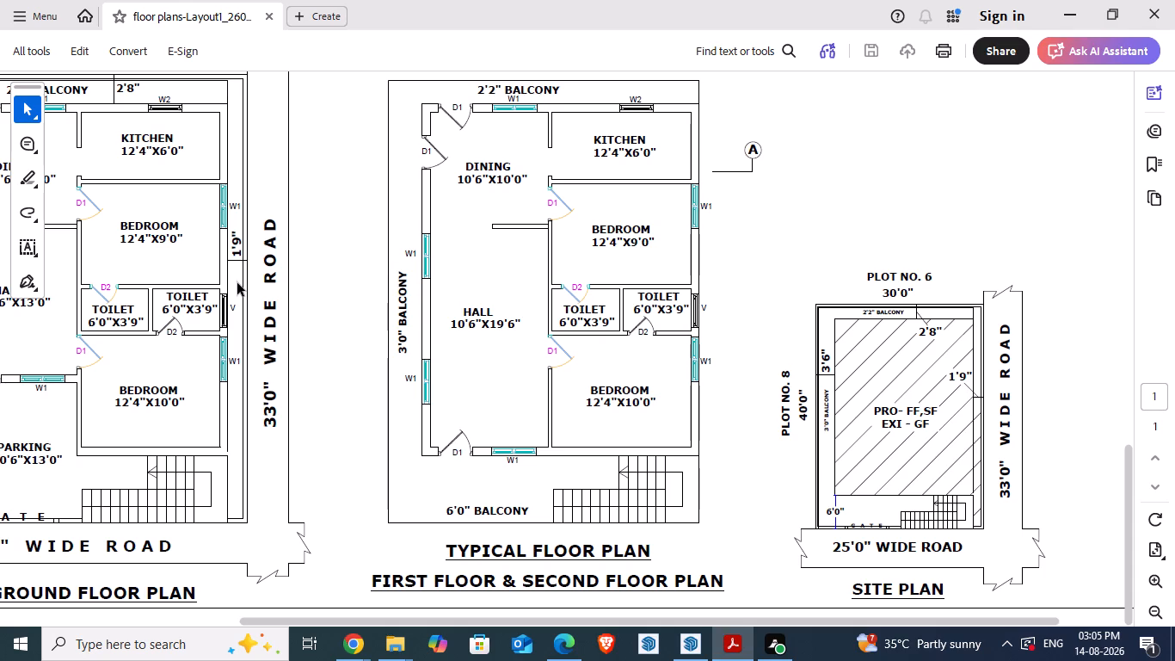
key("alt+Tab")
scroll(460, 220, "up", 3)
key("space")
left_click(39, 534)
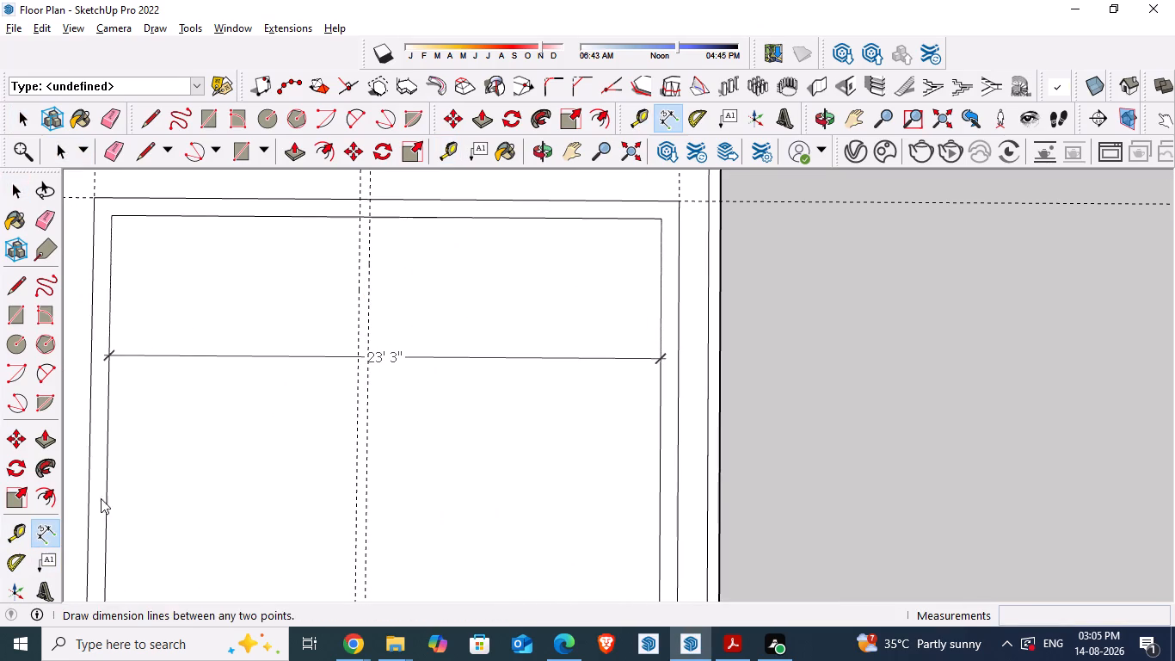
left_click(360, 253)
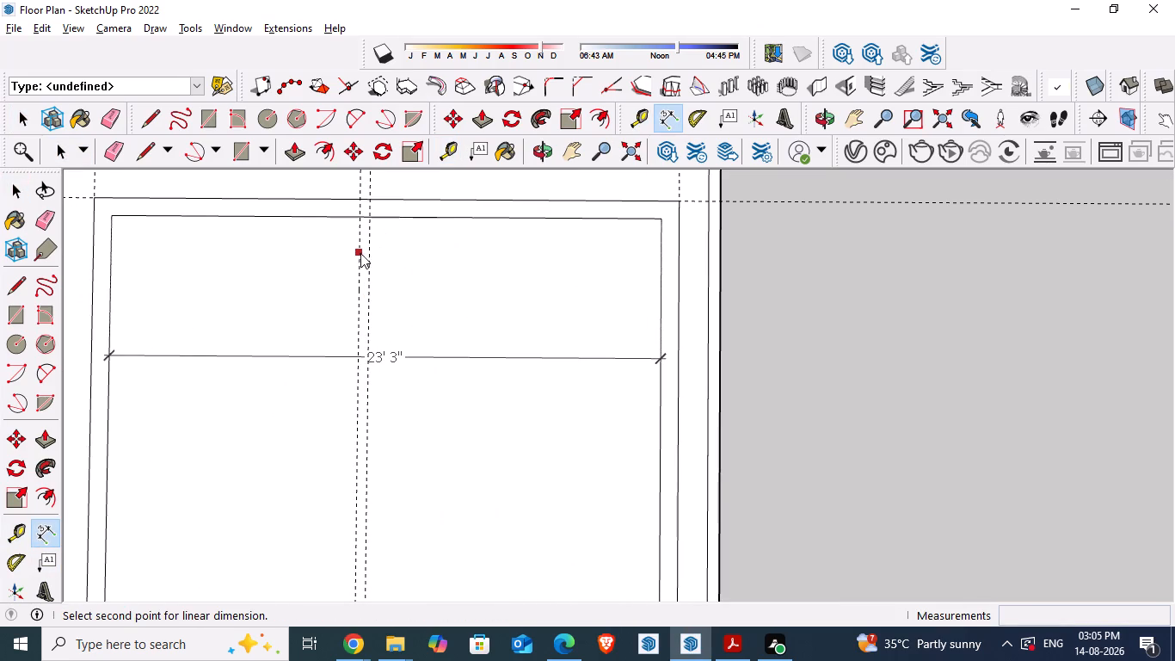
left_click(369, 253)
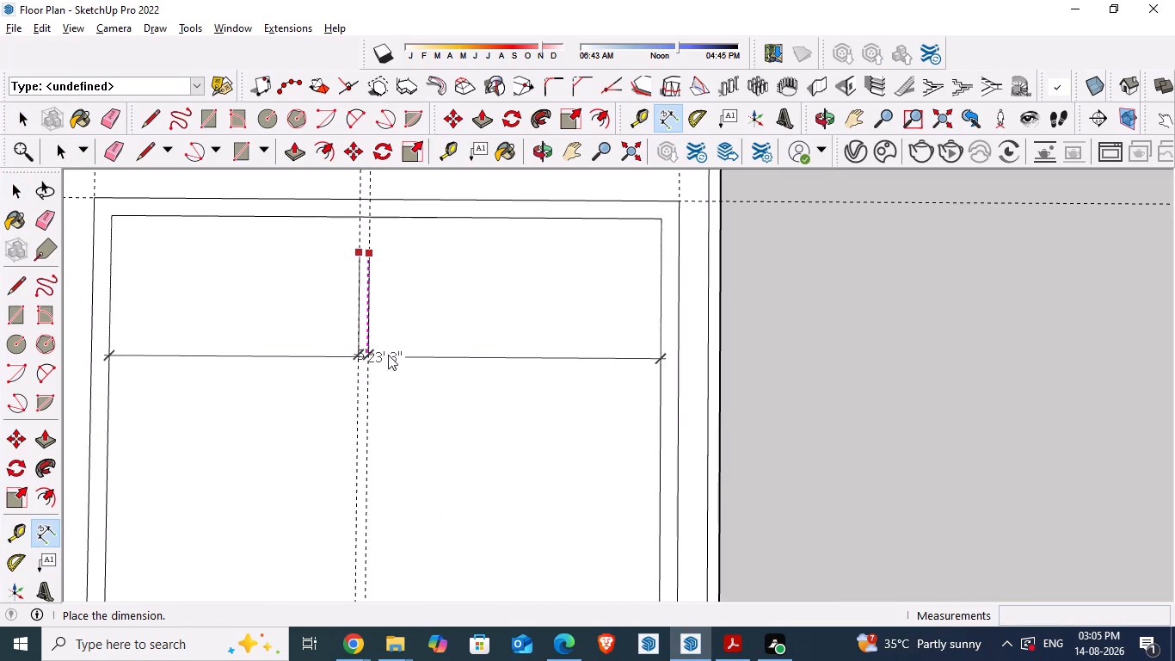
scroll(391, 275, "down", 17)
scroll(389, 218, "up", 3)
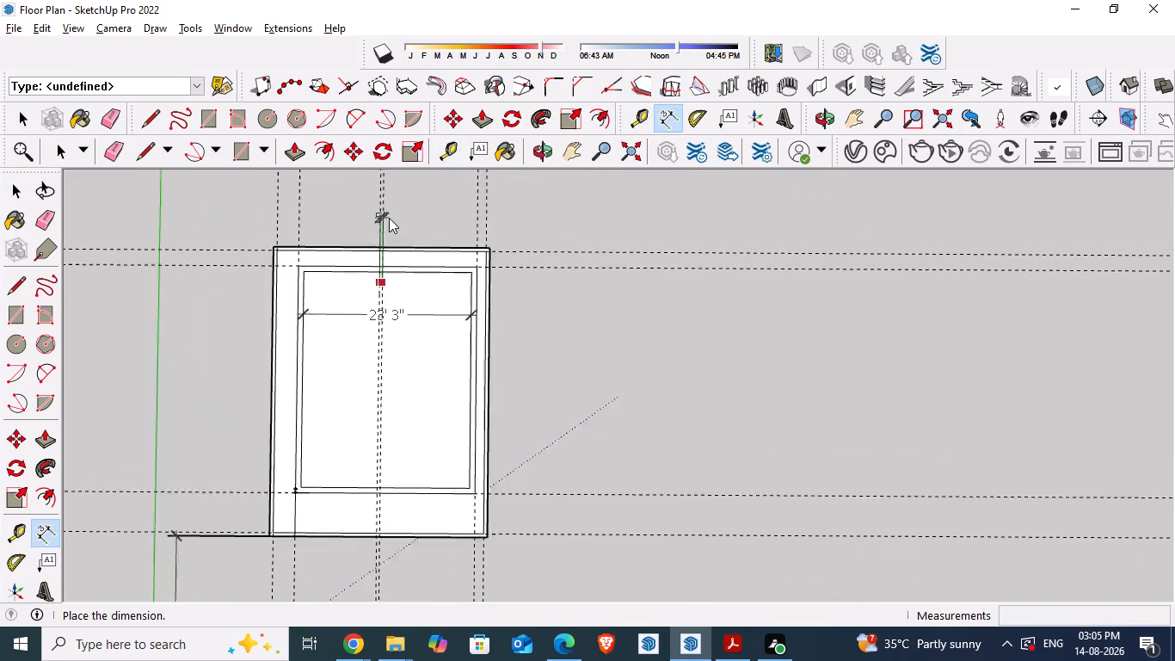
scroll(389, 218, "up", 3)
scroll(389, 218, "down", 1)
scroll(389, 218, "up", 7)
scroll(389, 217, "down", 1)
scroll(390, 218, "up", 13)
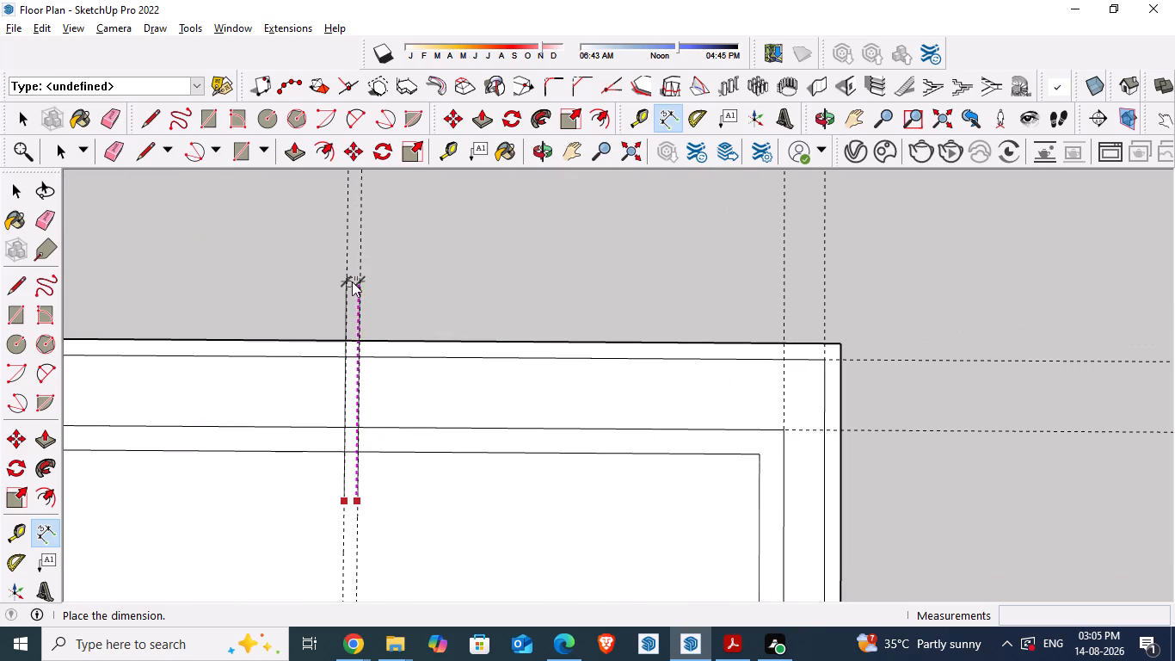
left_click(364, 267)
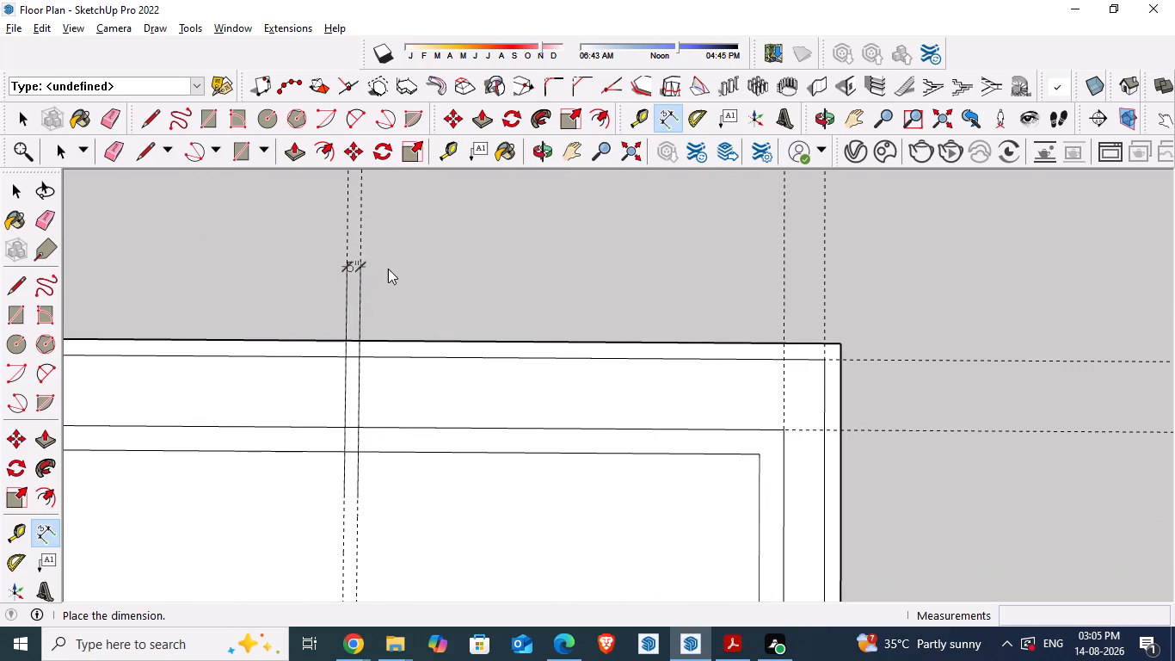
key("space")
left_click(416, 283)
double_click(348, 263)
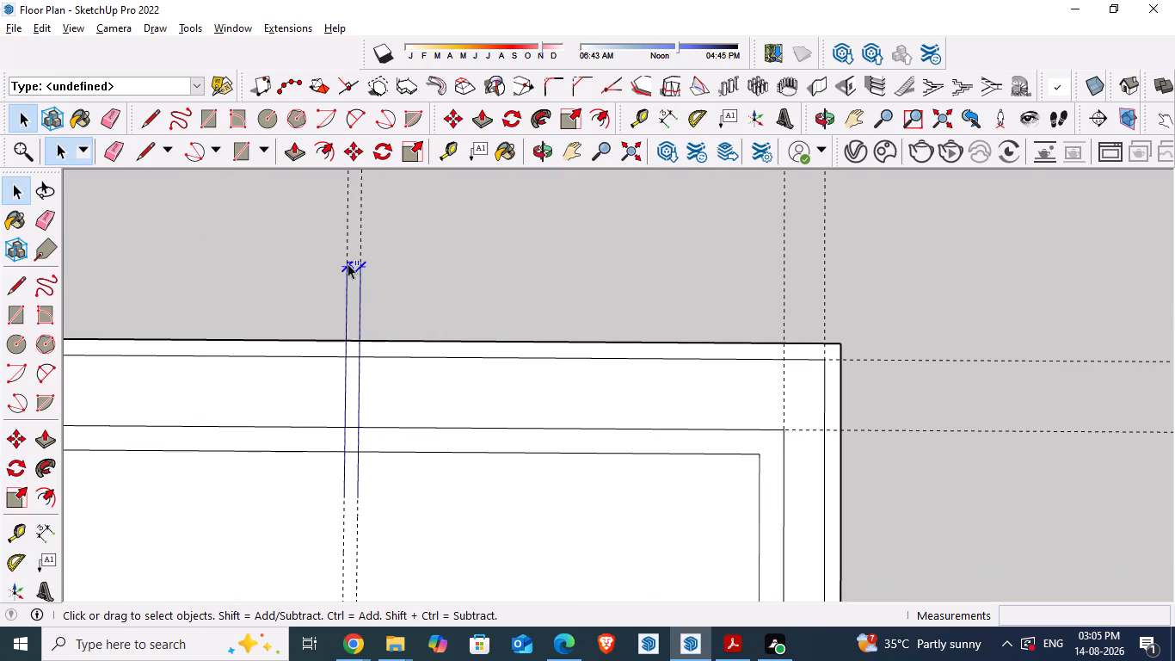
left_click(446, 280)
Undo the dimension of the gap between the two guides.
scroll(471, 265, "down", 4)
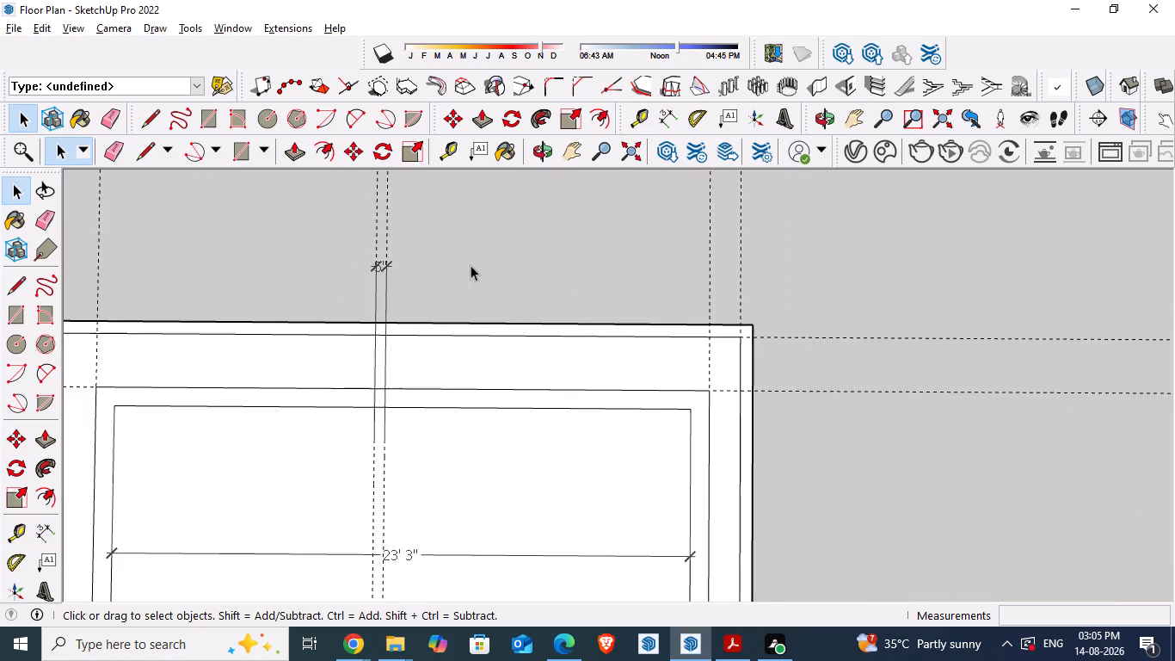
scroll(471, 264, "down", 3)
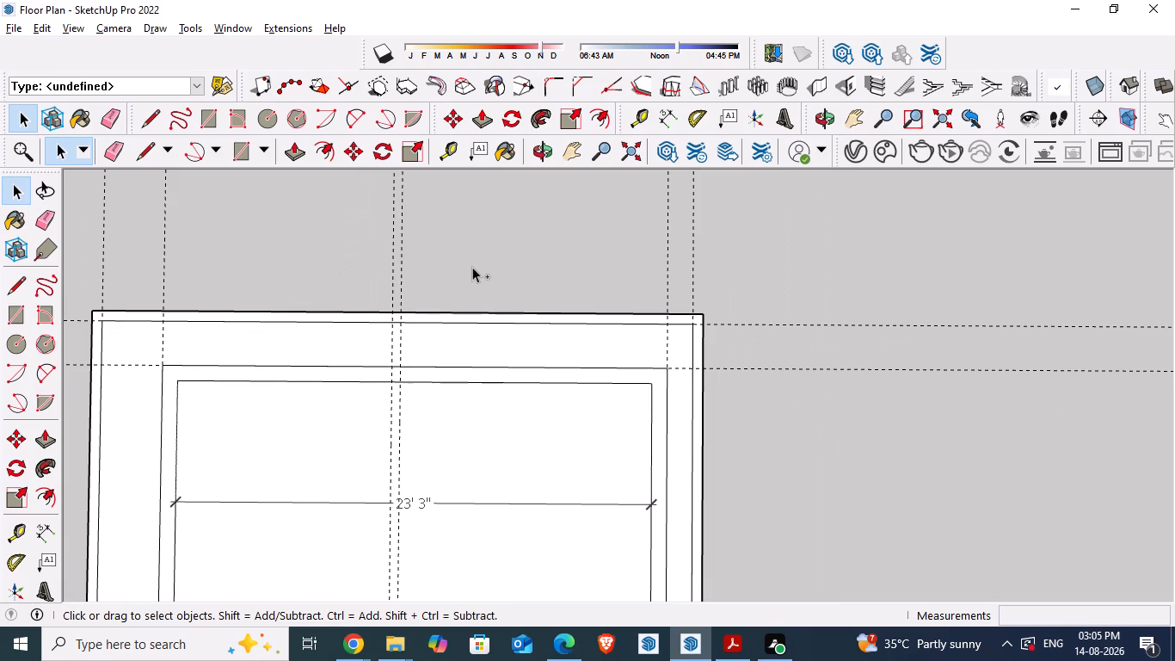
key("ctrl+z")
Dimension the dining and kitchen widths from the rear inner wall corners to their nearest lengthwise guides, placing both dimensions inside the house.
scroll(472, 267, "down", 3)
scroll(362, 359, "up", 6)
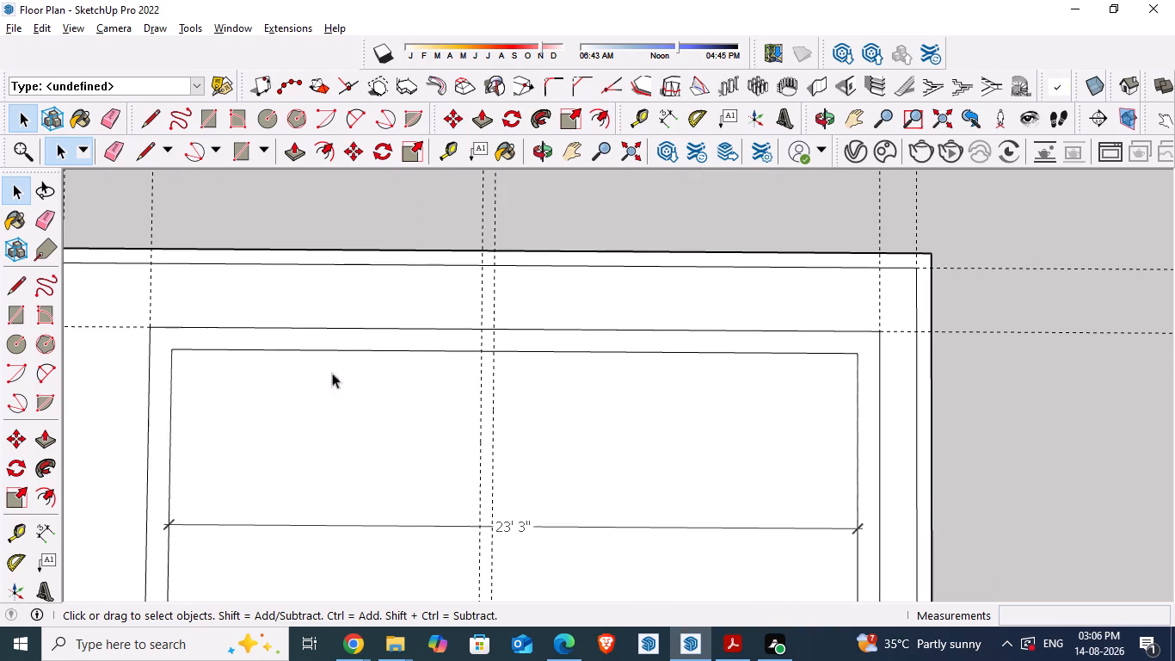
scroll(428, 355, "down", 2)
key("alt+Tab")
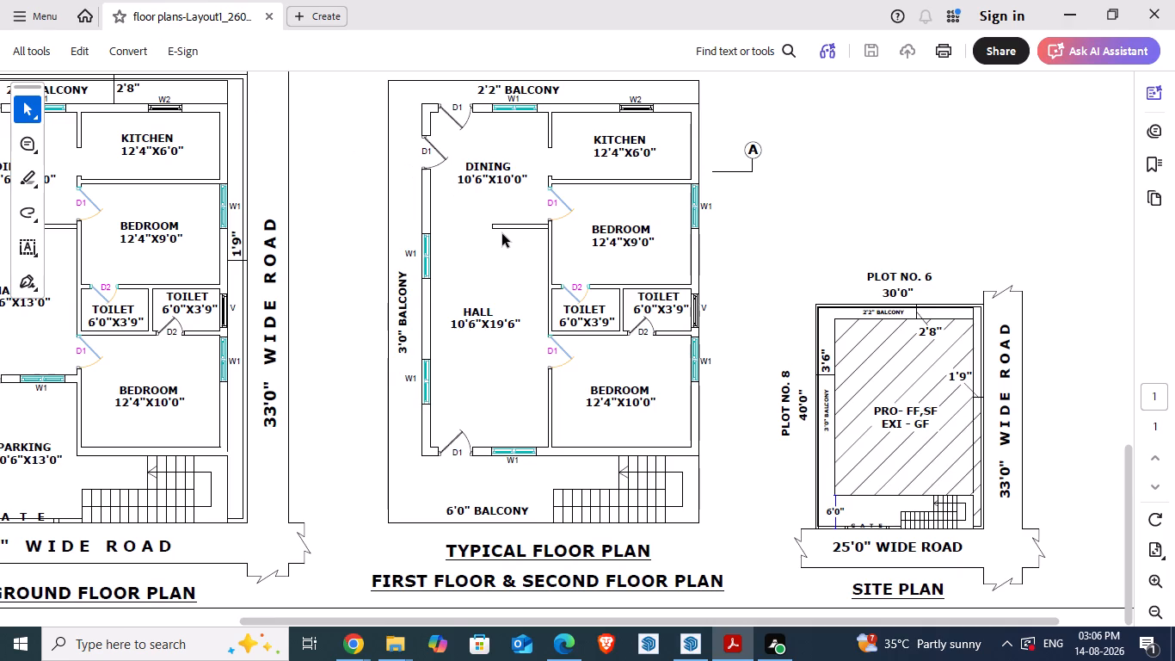
key("alt+Tab")
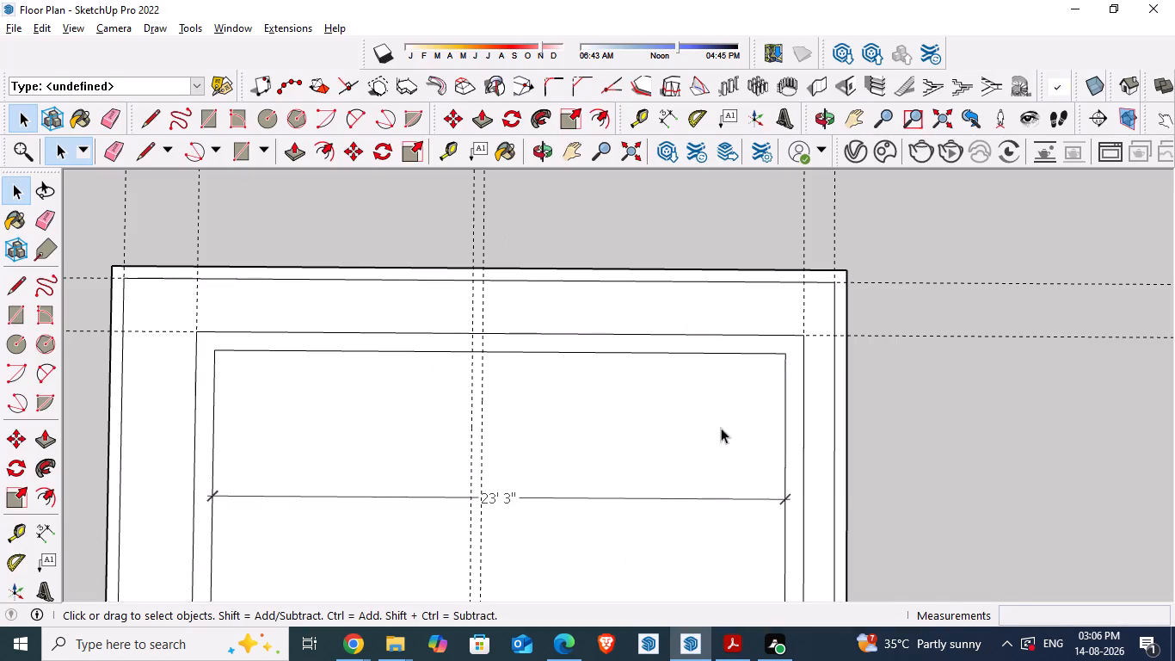
key("alt+Tab")
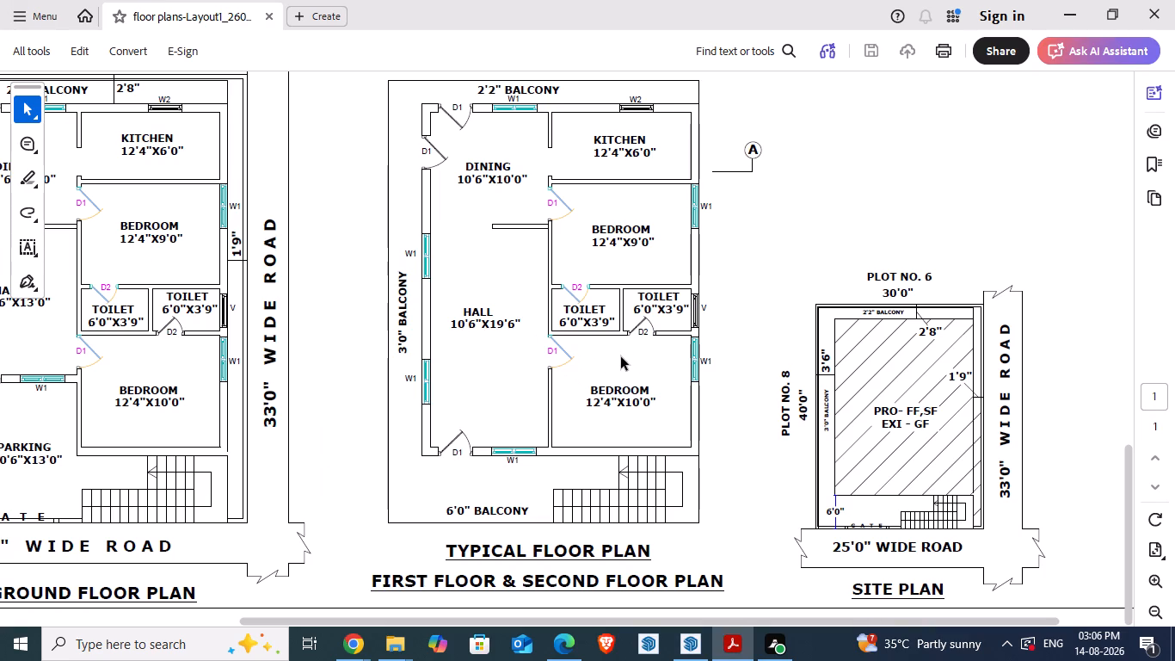
key("alt+Tab")
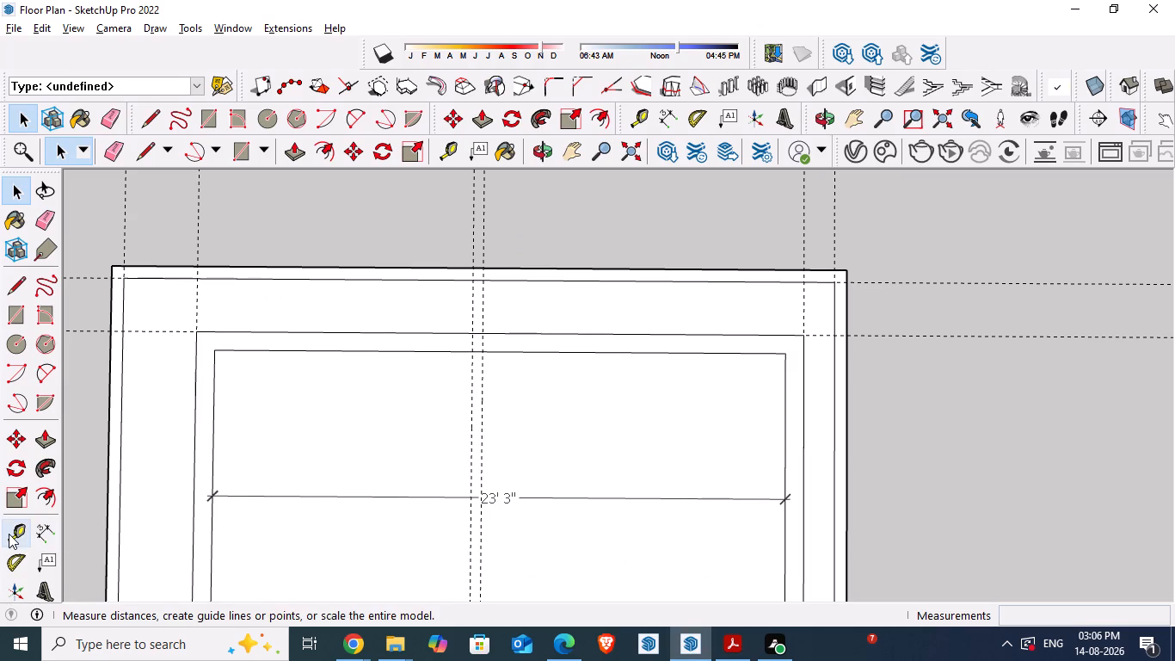
left_click(46, 532)
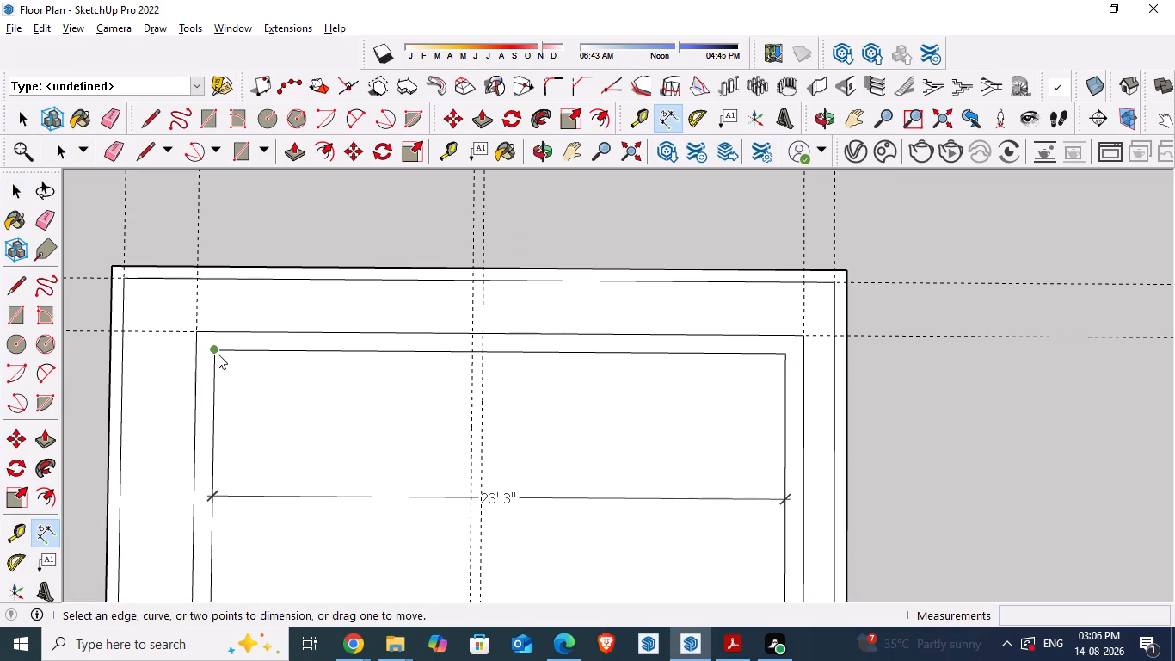
left_click(218, 354)
left_click(473, 354)
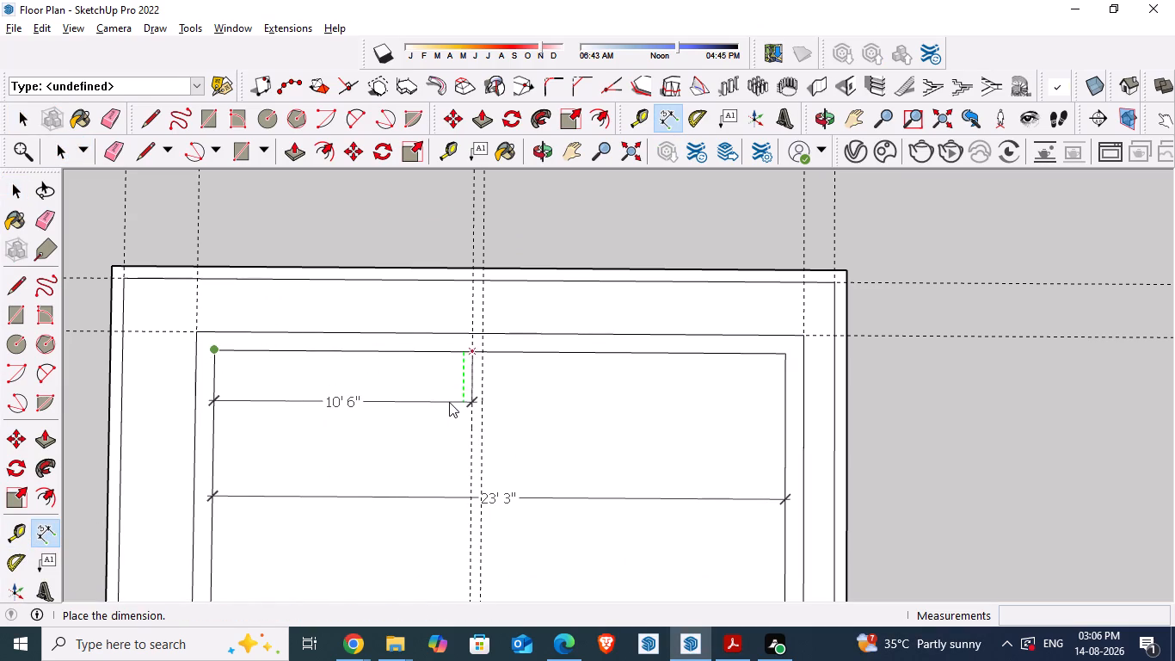
left_click(449, 402)
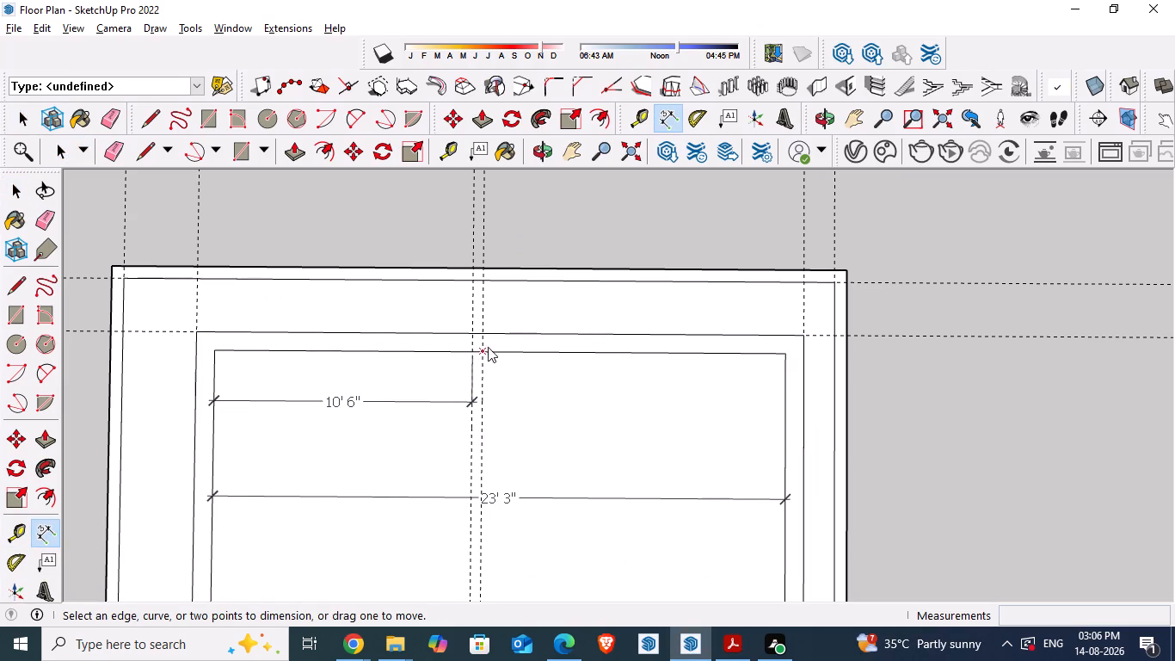
left_click(488, 349)
left_click(784, 352)
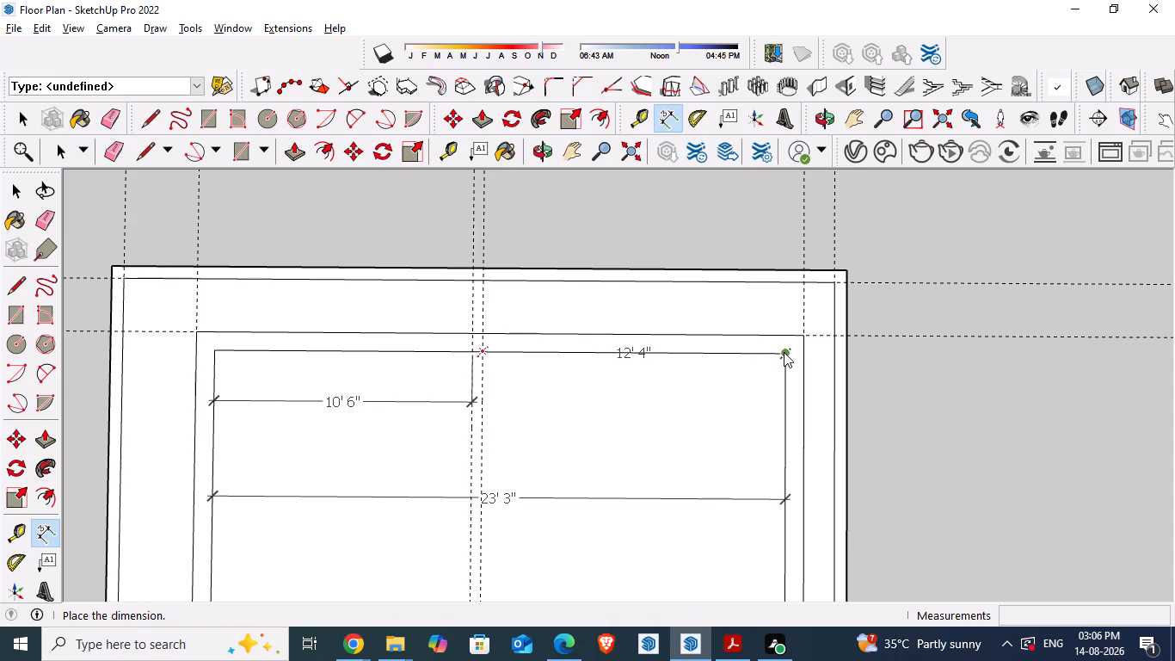
left_click(773, 402)
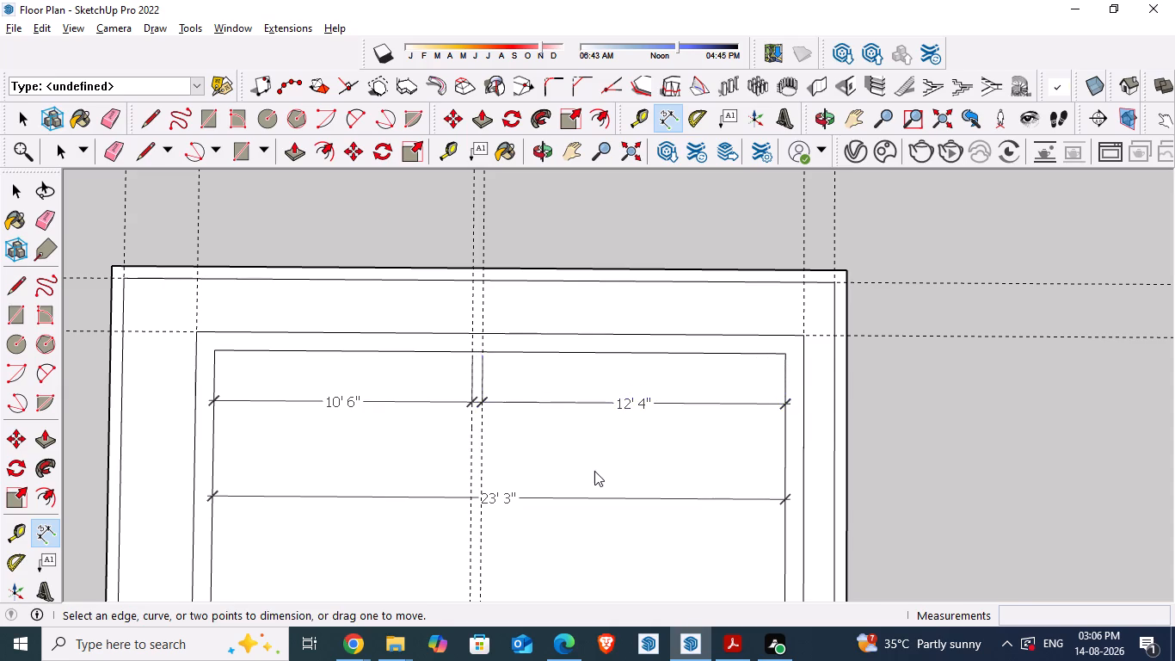
Check the hall depth in the PDF and create a guide 19'6" inward from the front inner wall edge.
key("alt+Tab")
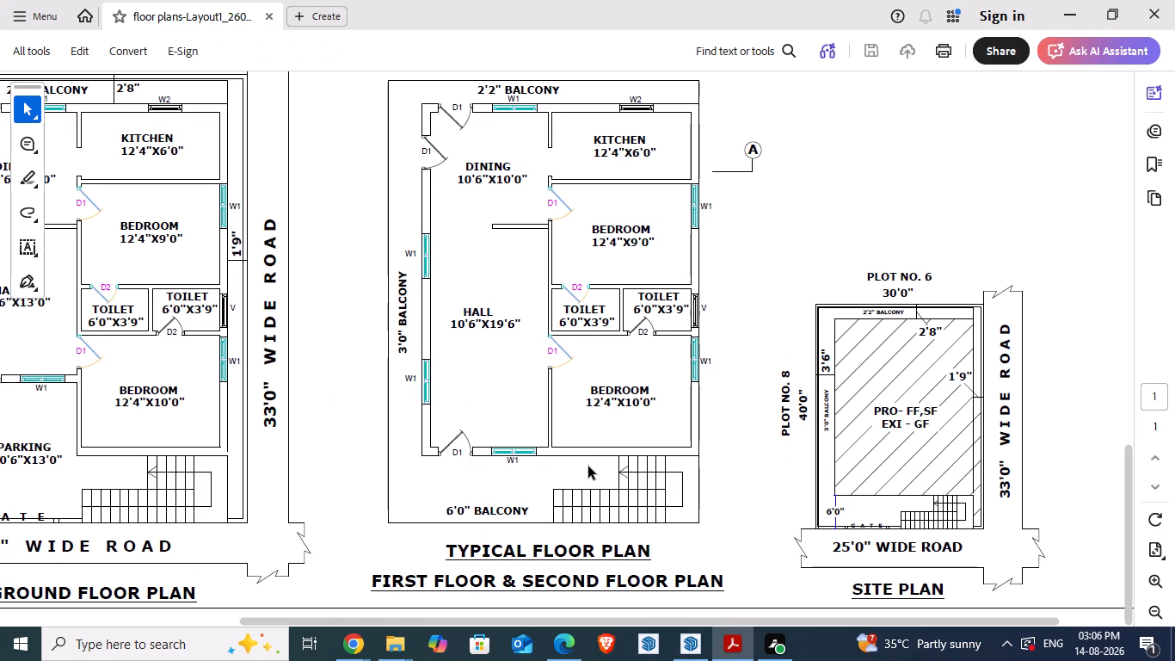
key("alt+Tab")
scroll(547, 359, "down", 5)
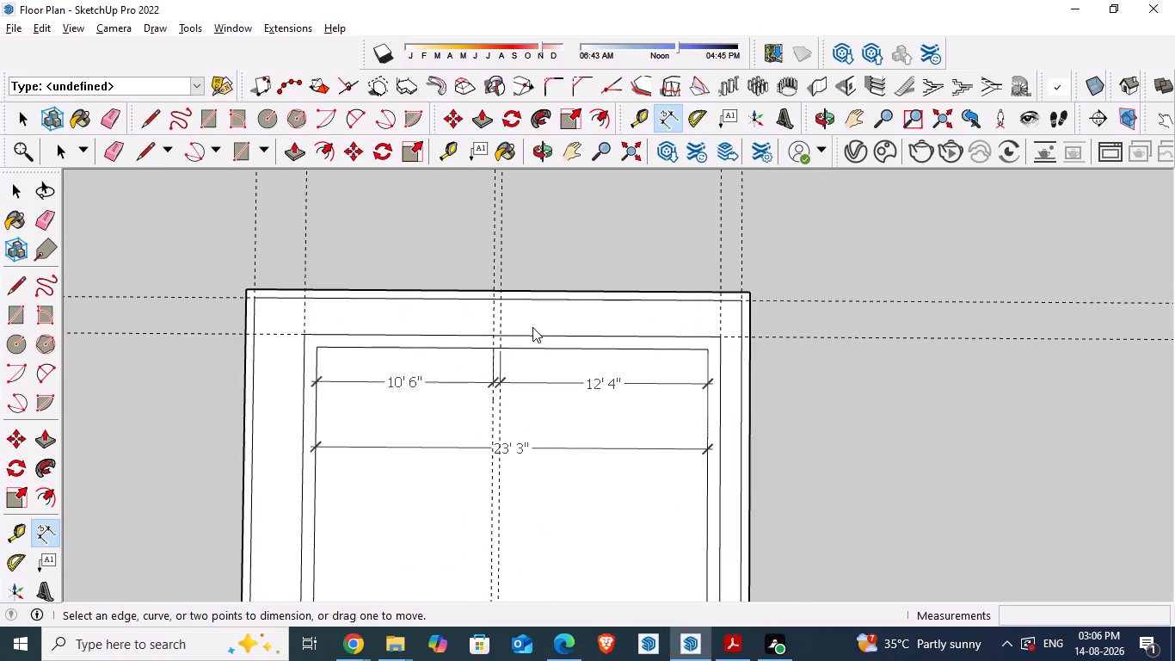
scroll(532, 327, "down", 8)
scroll(542, 528, "up", 6)
scroll(539, 545, "down", 1)
key("alt+Tab")
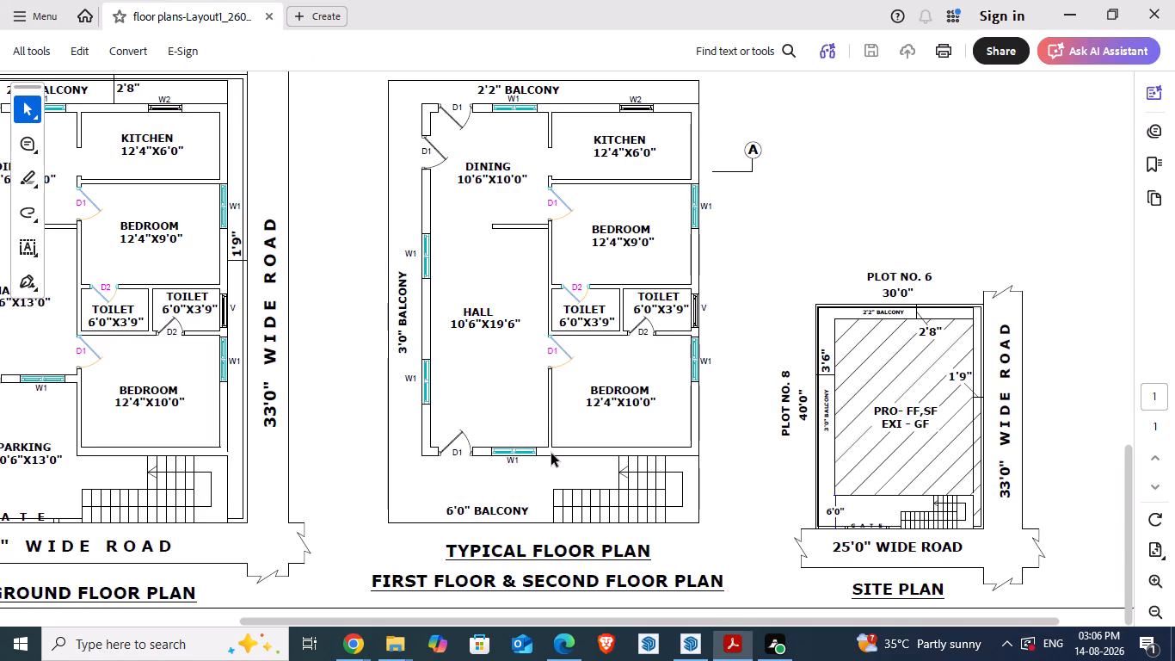
key("alt+Tab")
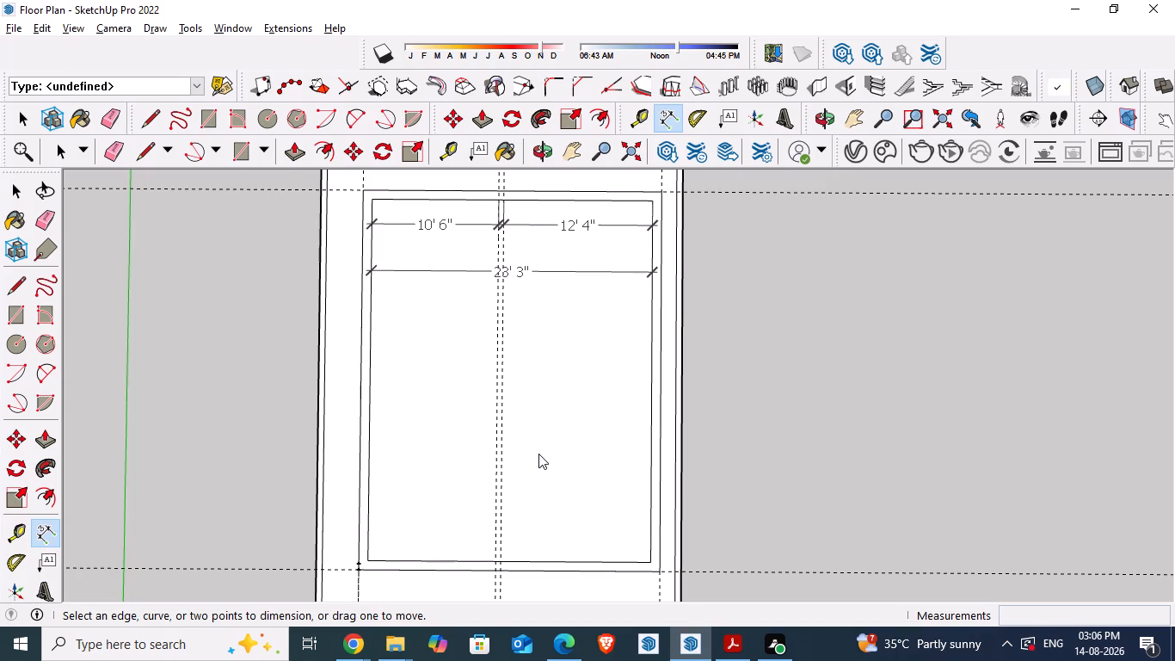
key("t")
left_click(462, 559)
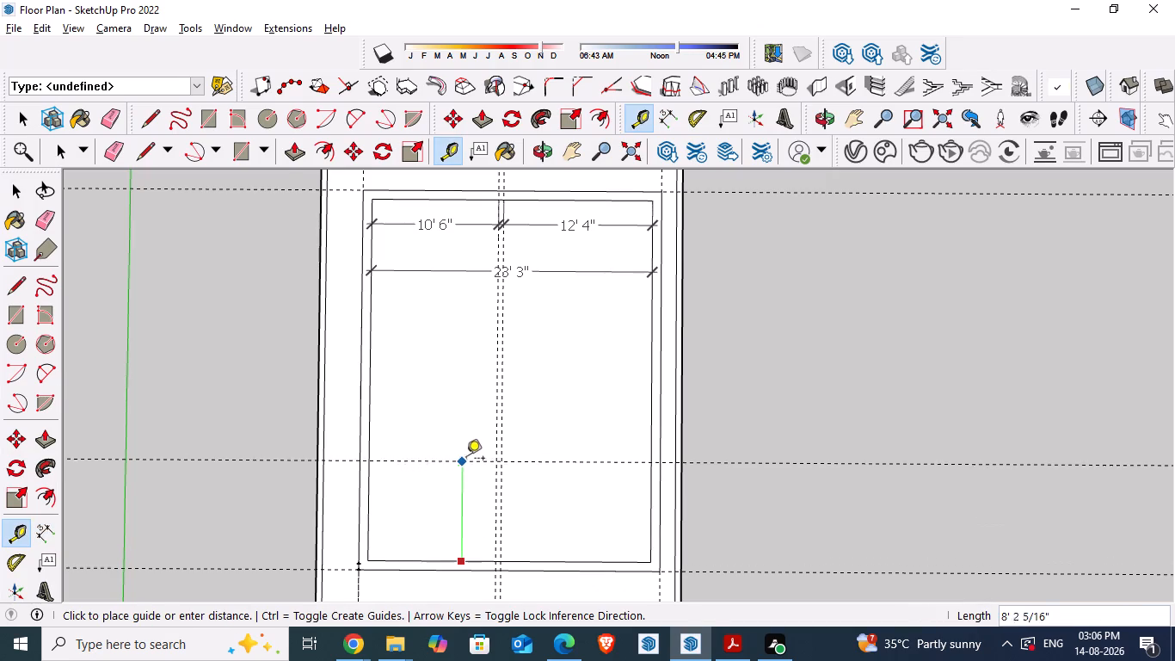
type("19'6\"")
key("Return")
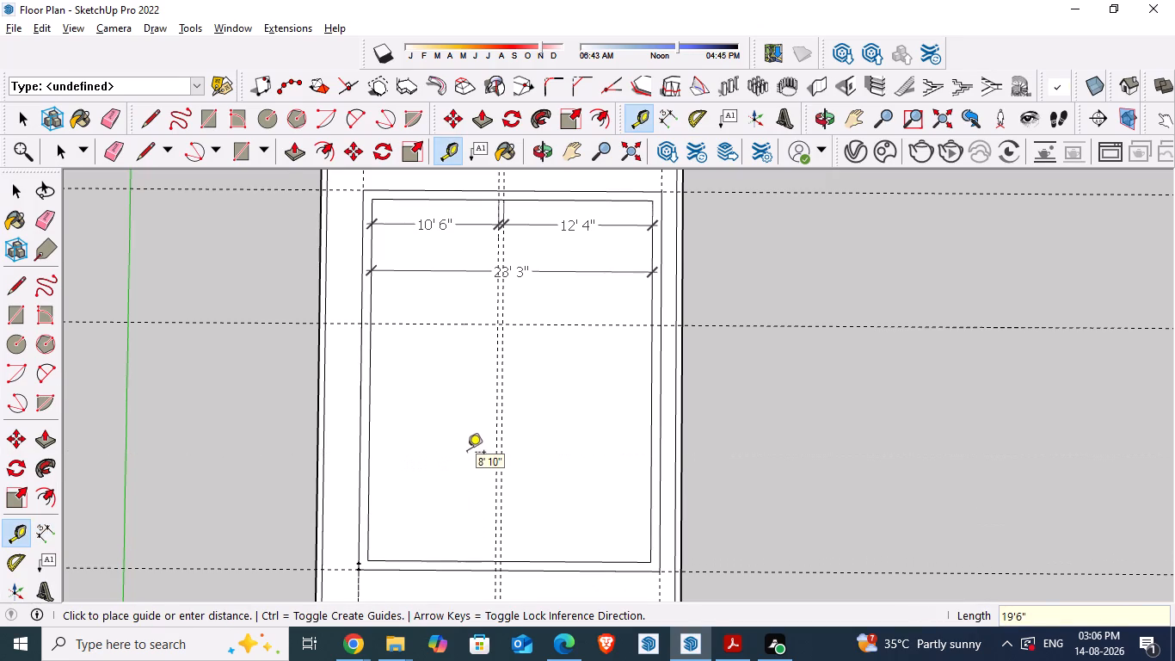
Check the dining area in the PDF and create a guide 10'10" inward from the rear inner wall edge.
key("alt+Tab")
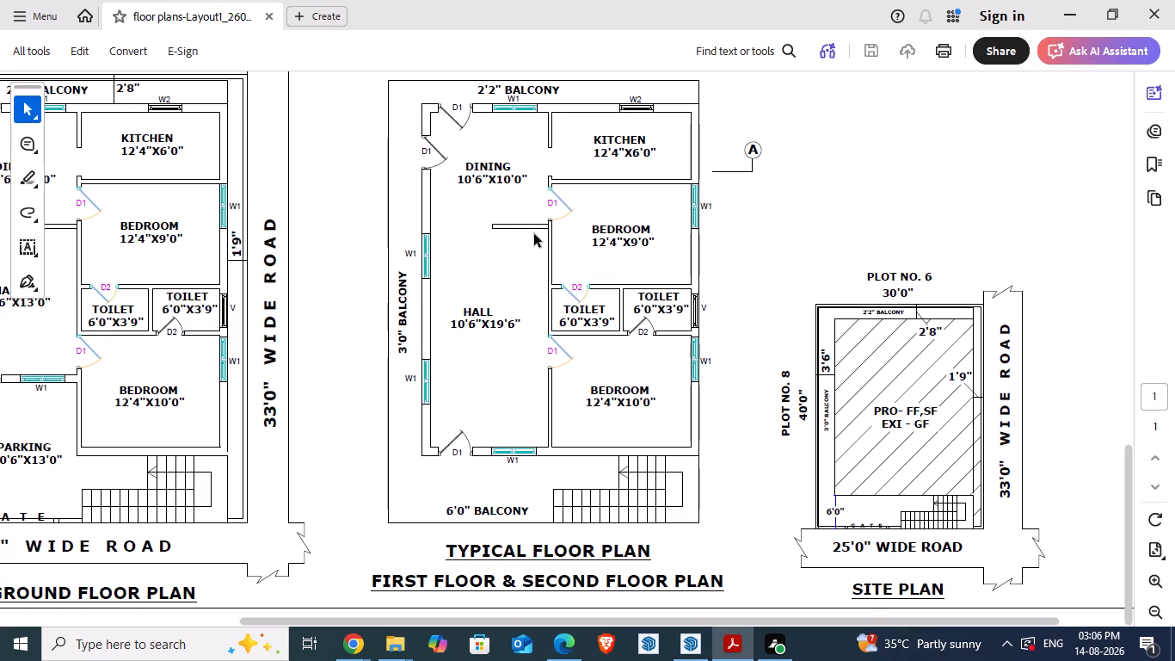
key("alt+Tab")
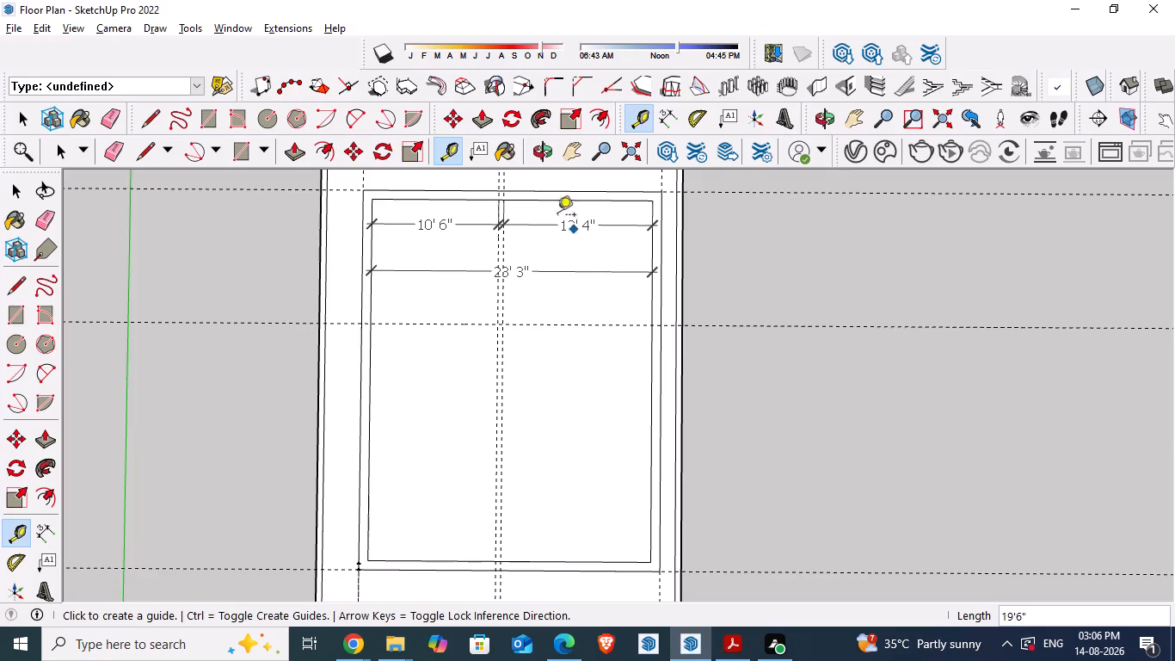
scroll(478, 319, "down", 2)
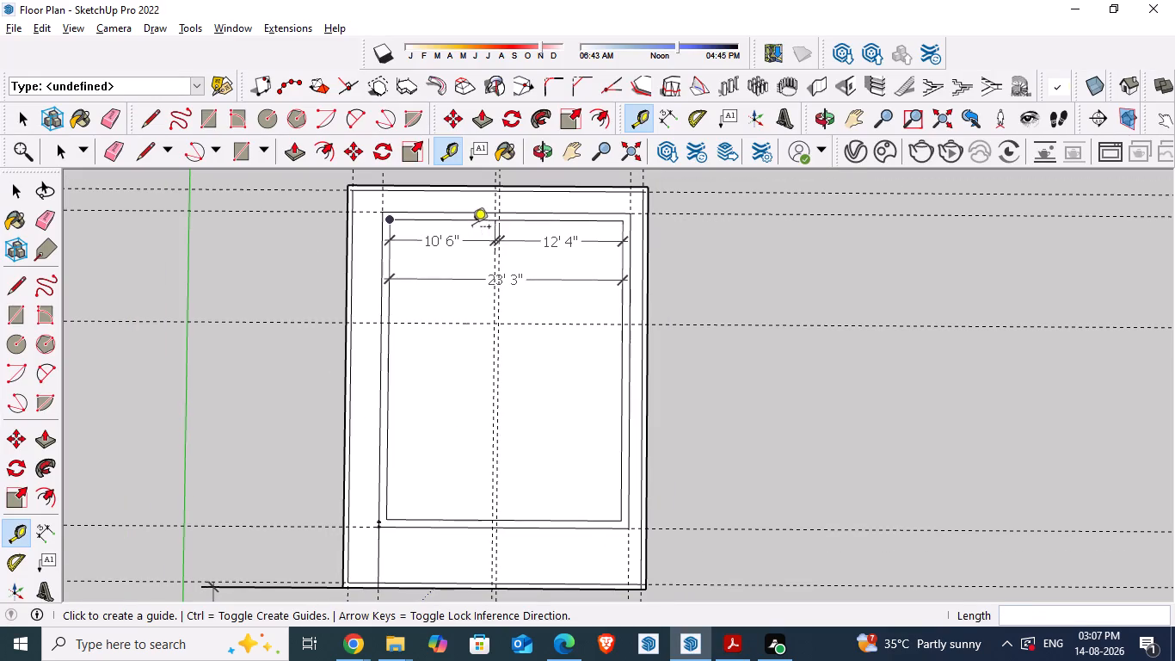
key("alt+Tab")
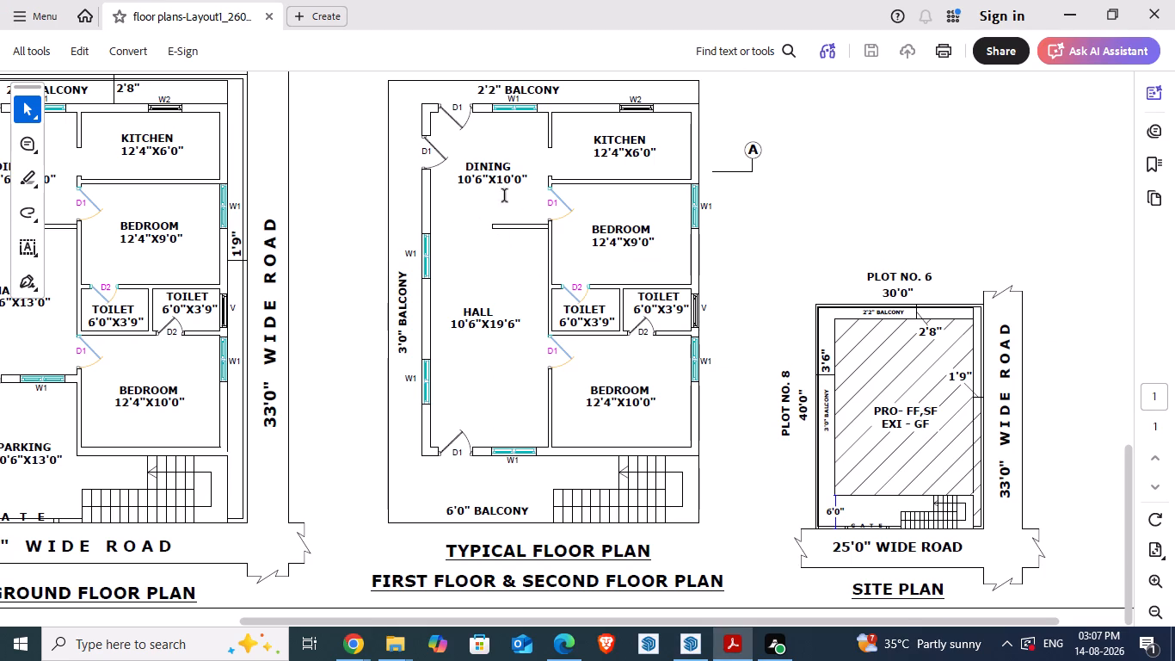
key("alt+Tab")
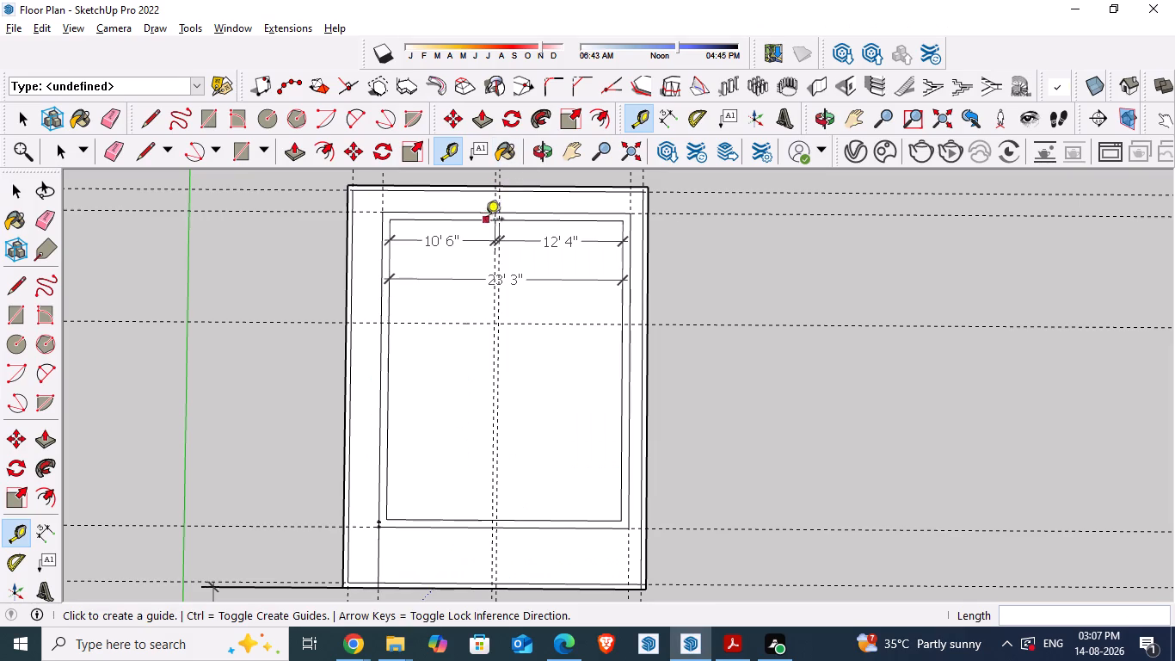
left_click(471, 224)
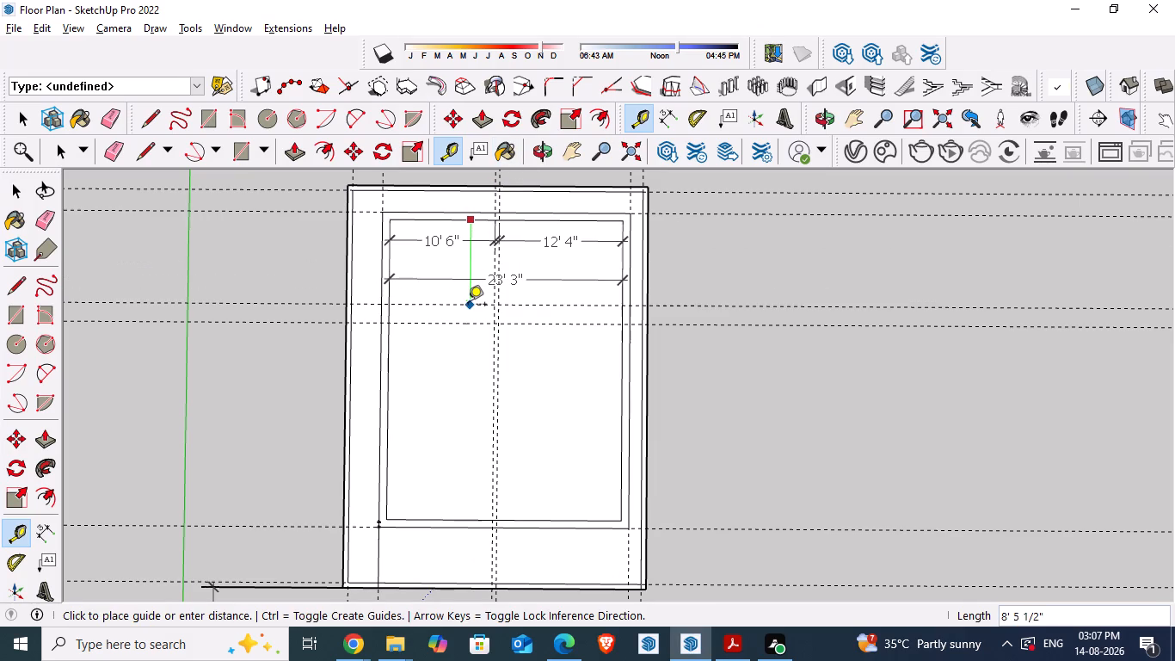
type("10'")
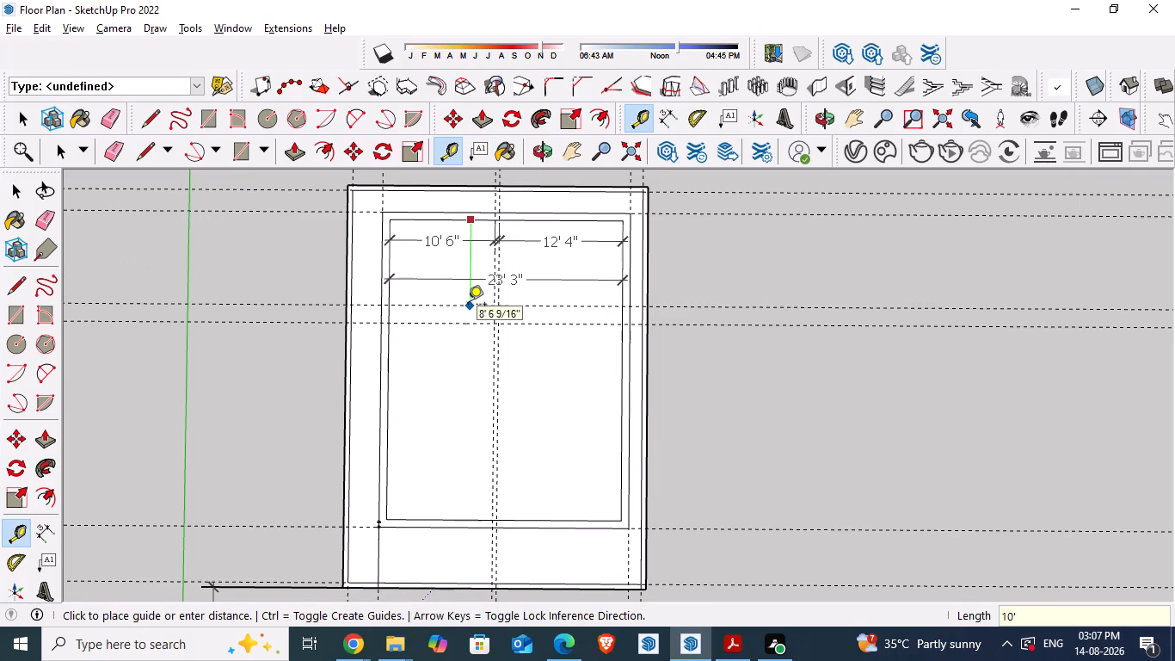
type("10\"")
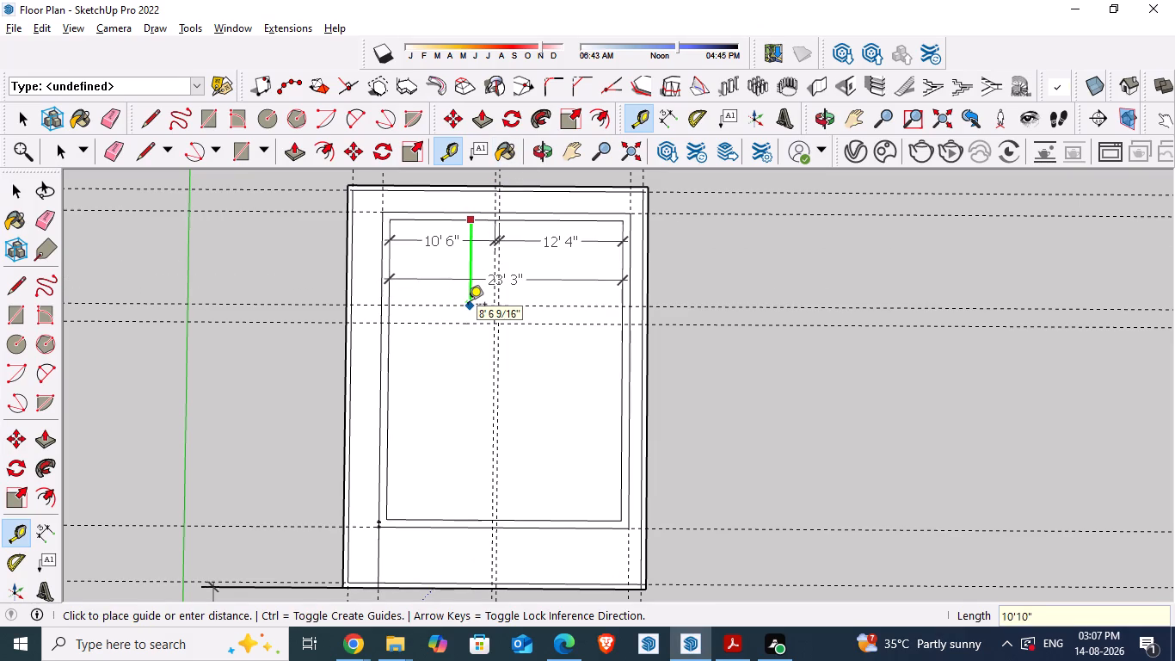
key("Return")
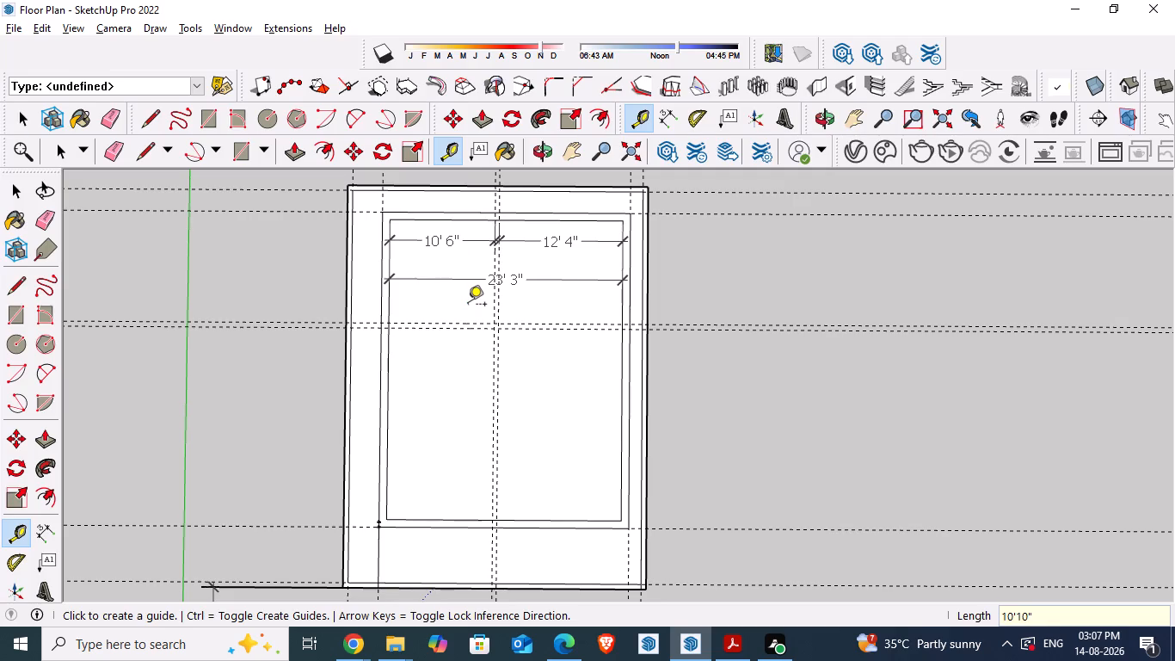
key("alt+Tab")
key("alt+Tab")
key("space")
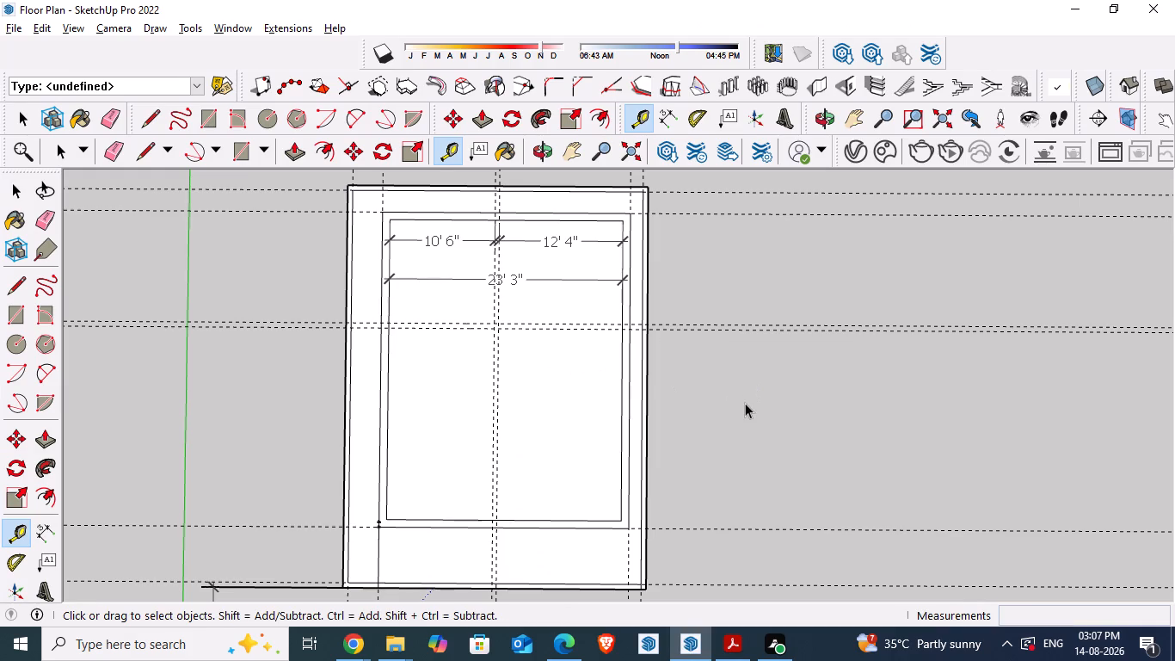
left_click(745, 403)
Dimension the dining depth from the rear inner wall edge to the nearer cross guide and compare it with the PDF.
scroll(481, 238, "up", 4)
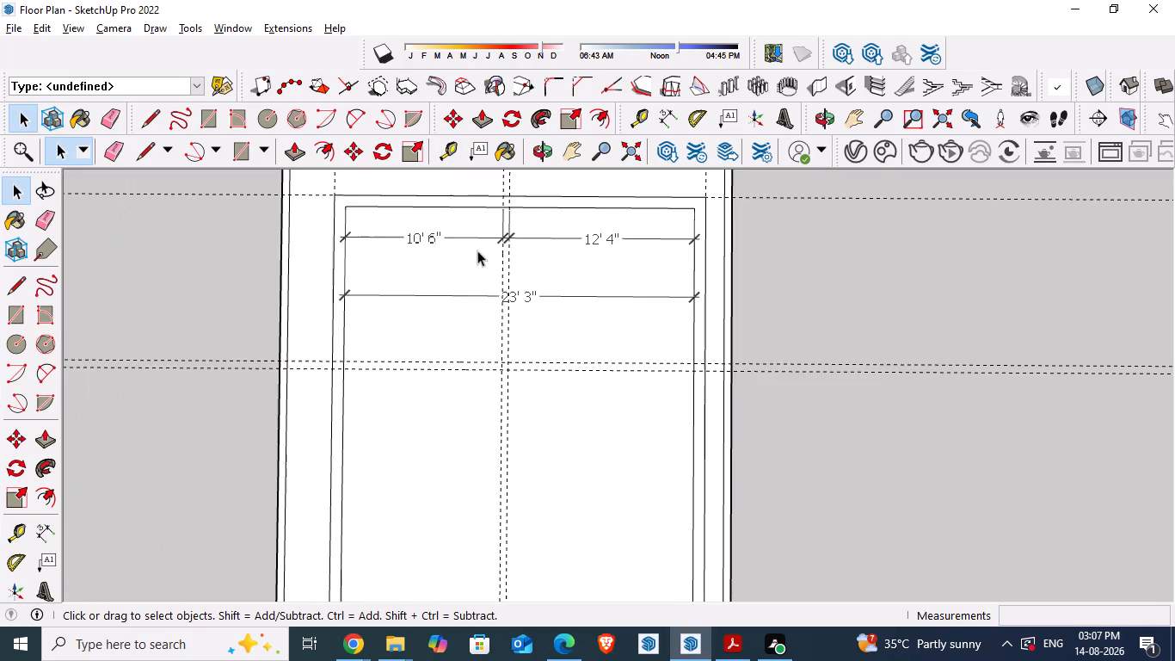
left_click(38, 541)
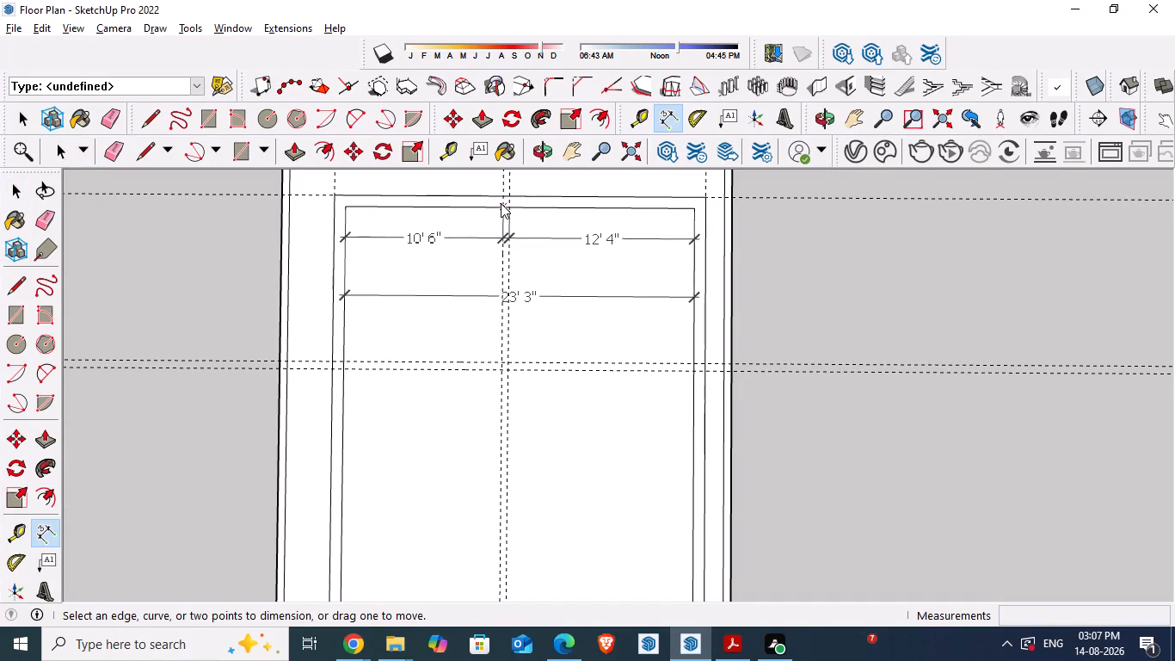
left_click(501, 207)
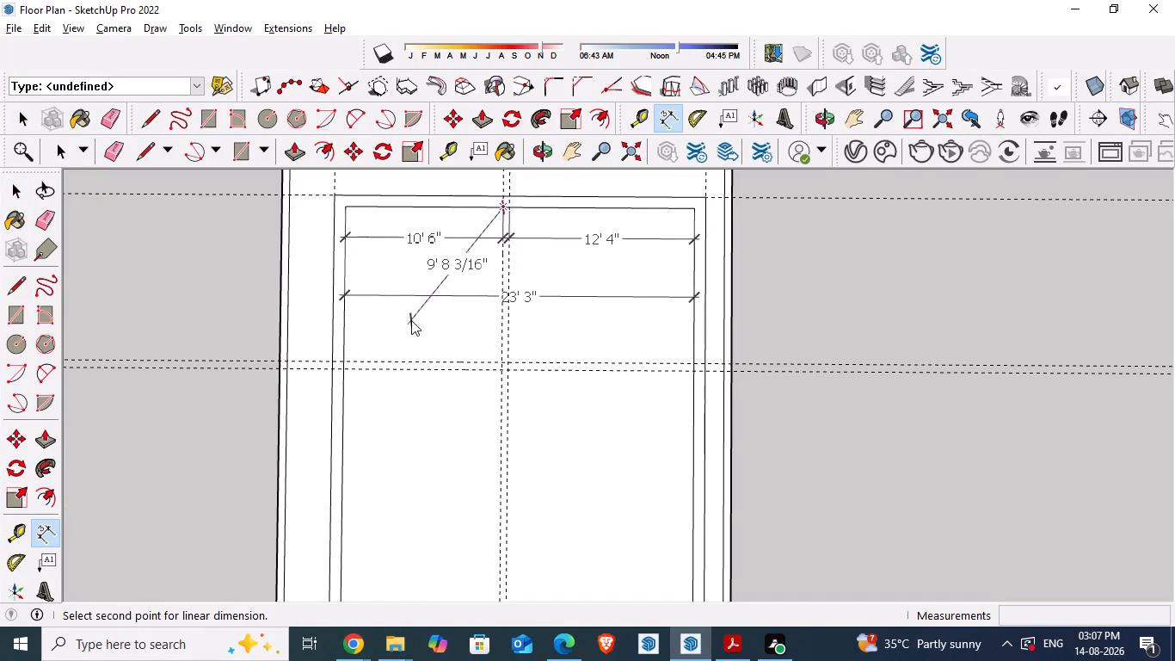
left_click(504, 360)
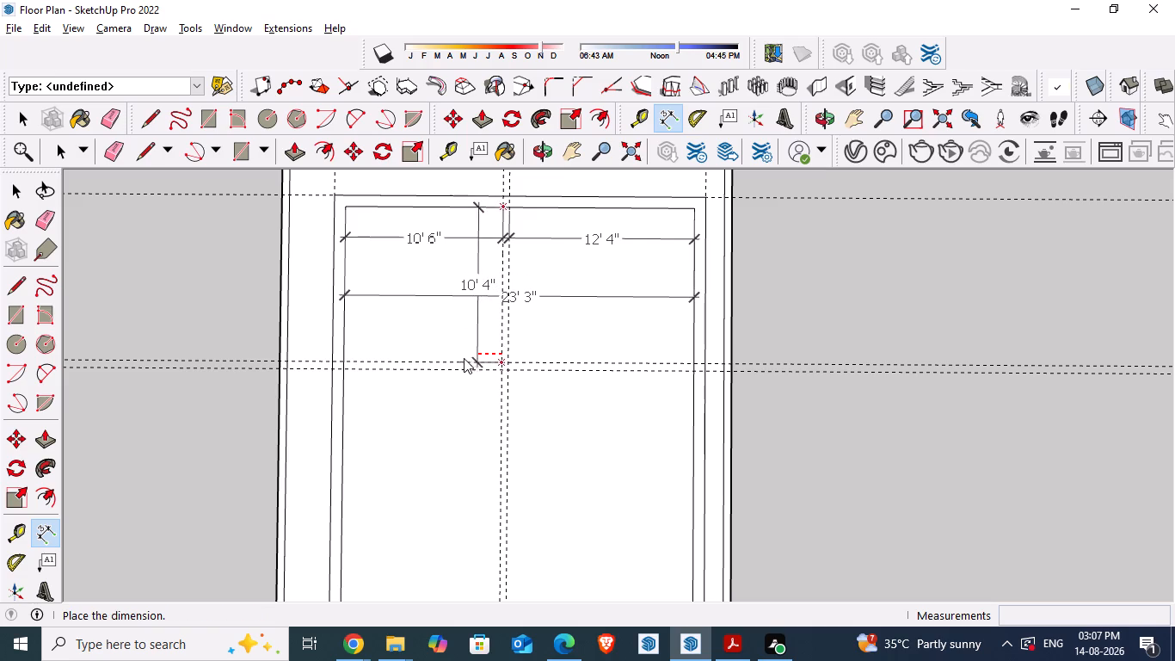
left_click(448, 353)
key("space")
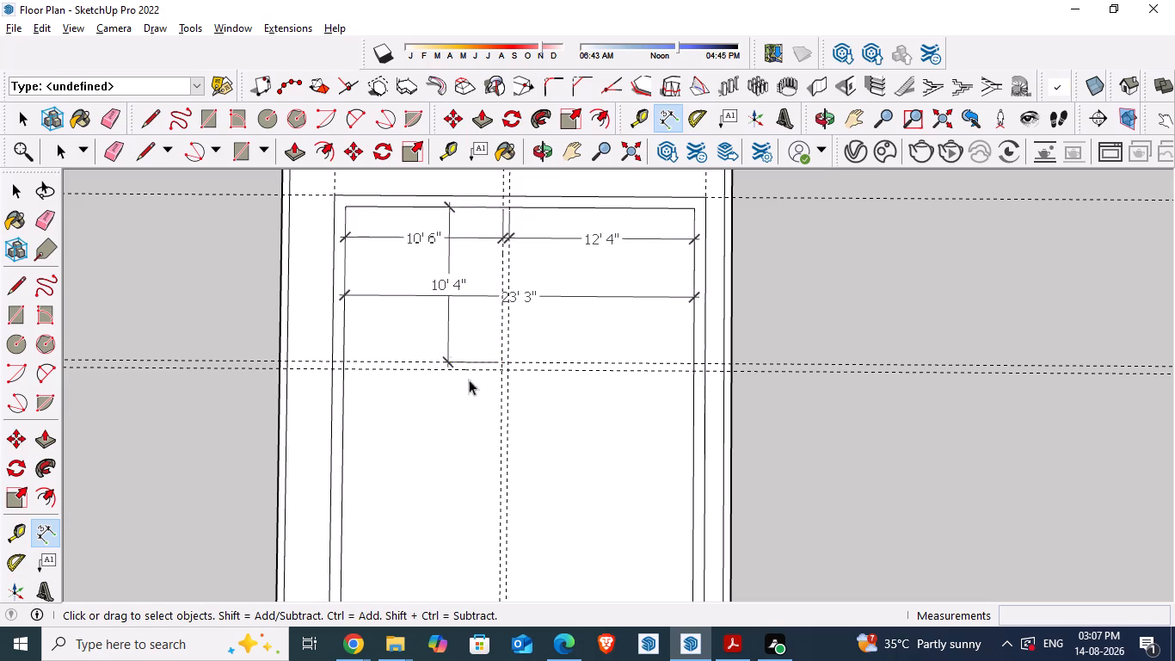
key("alt+Tab")
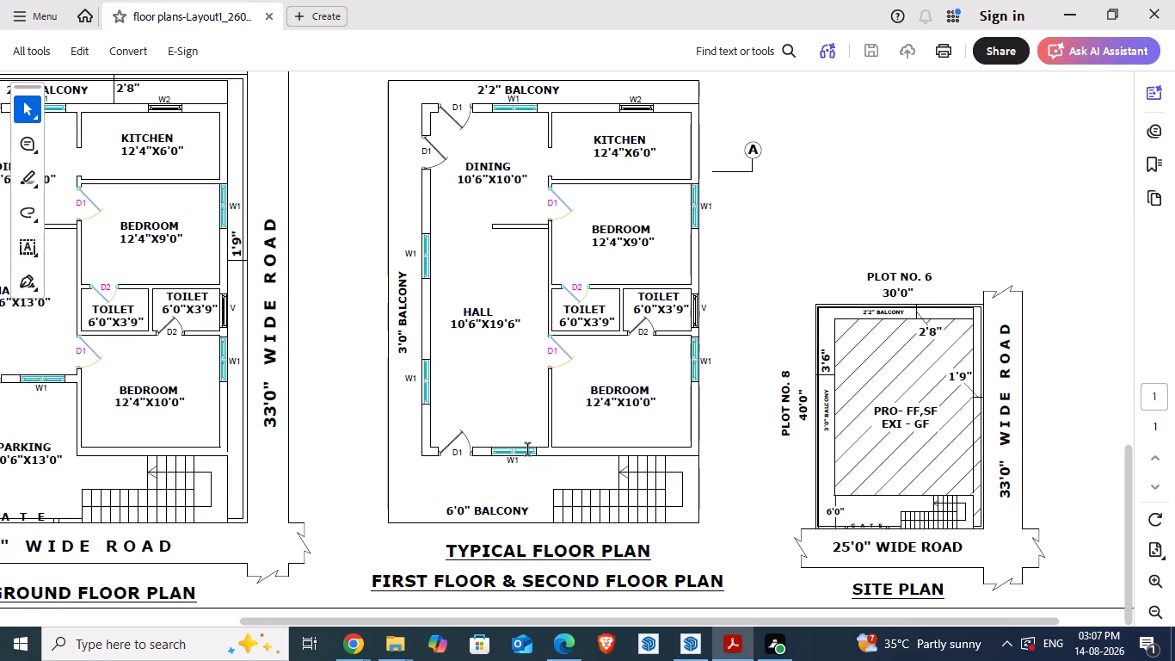
key("alt+Tab")
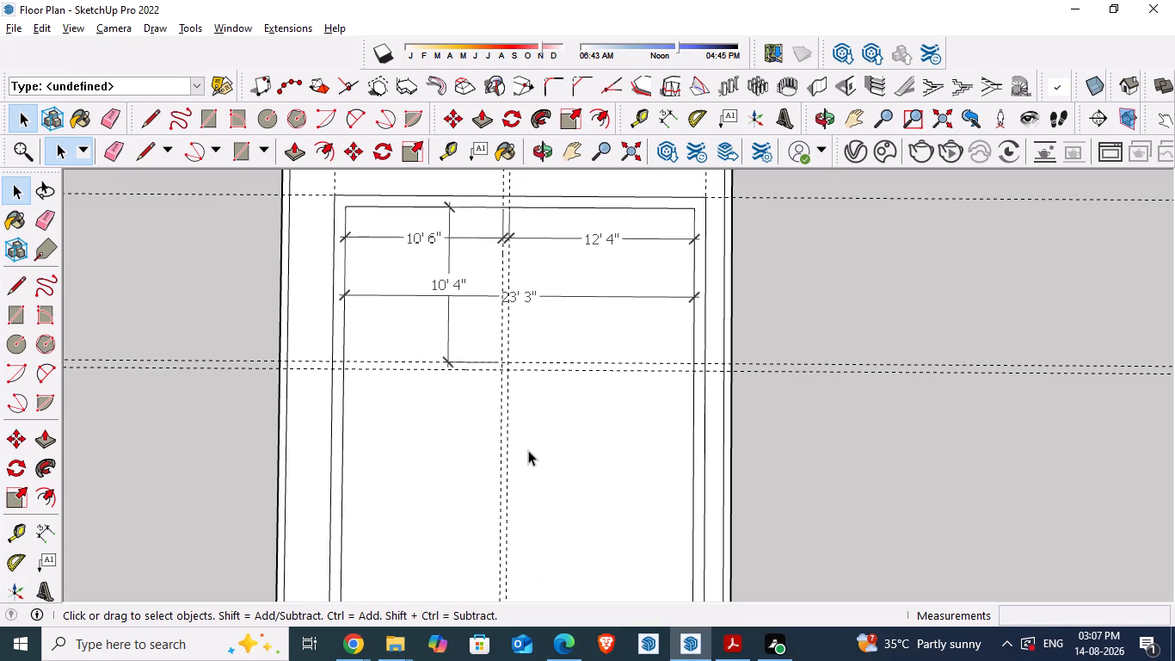
key("alt+Tab")
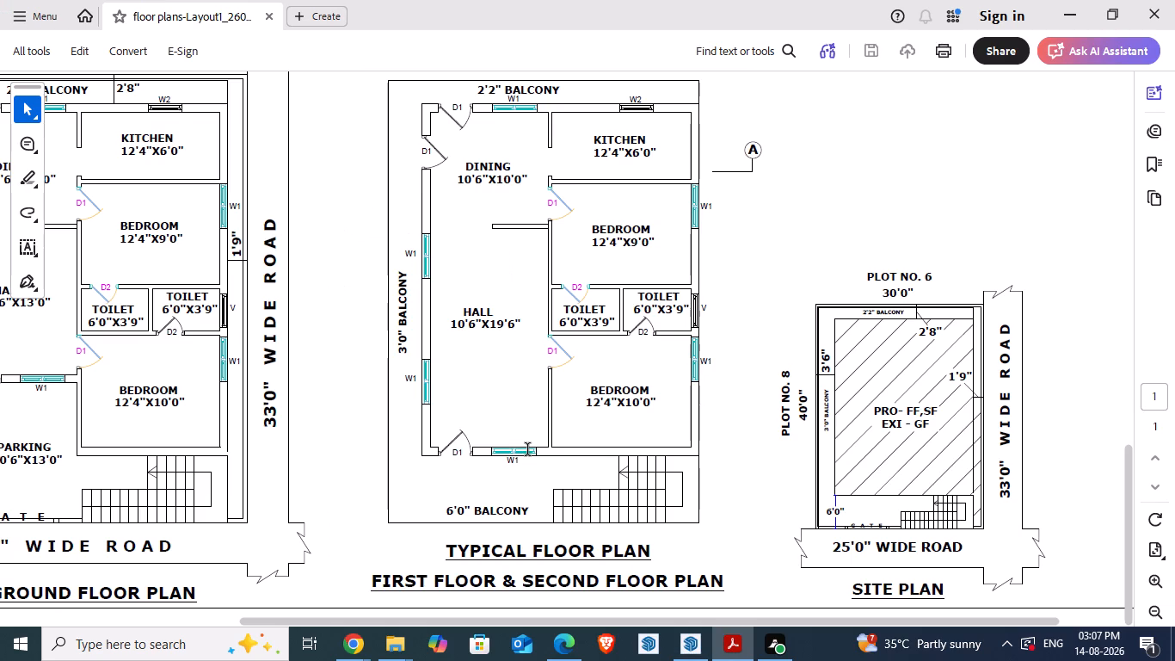
key("alt+Tab")
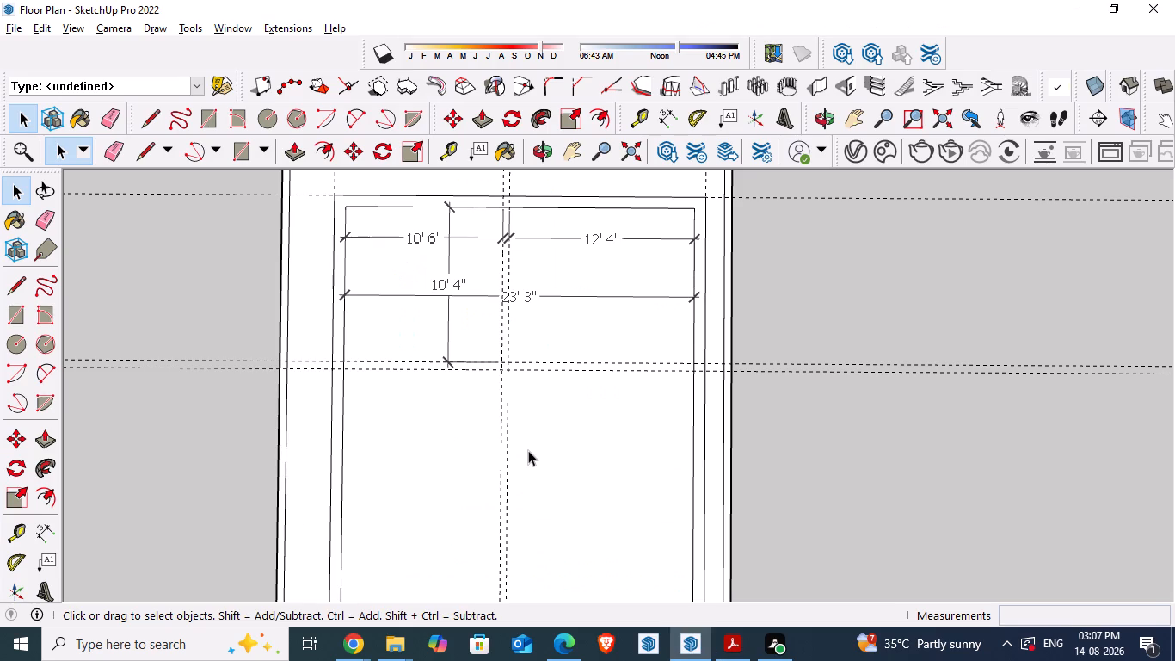
Check the dining size in the PDF and undo the dining depth dimension in the model.
key("alt+Tab")
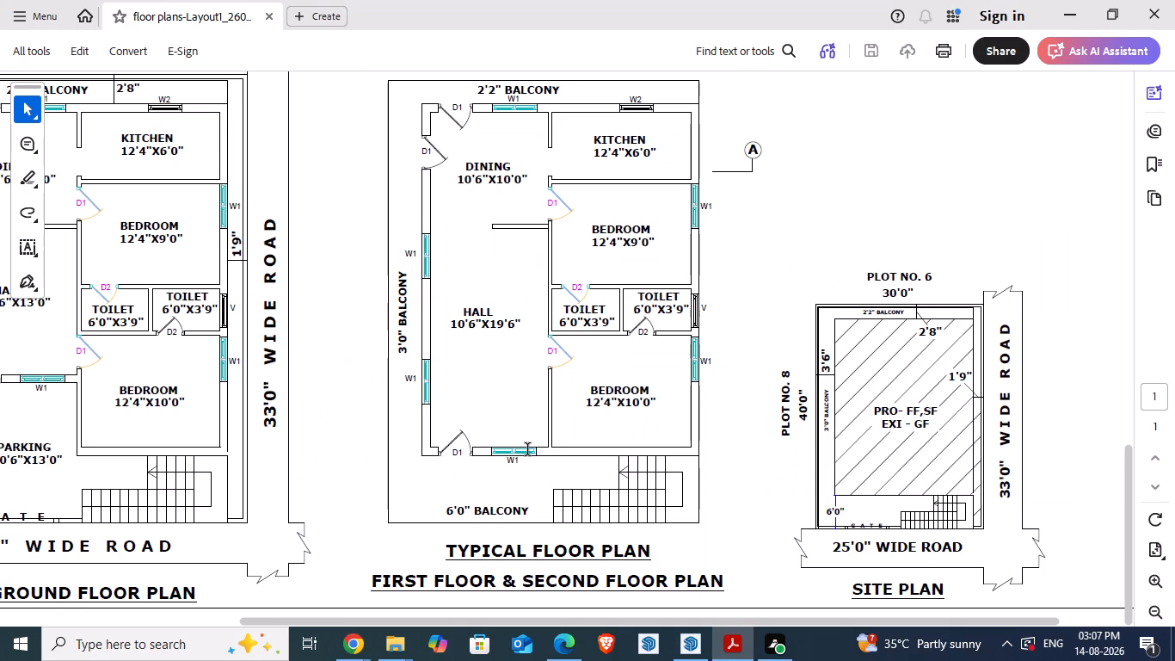
key("alt+Tab")
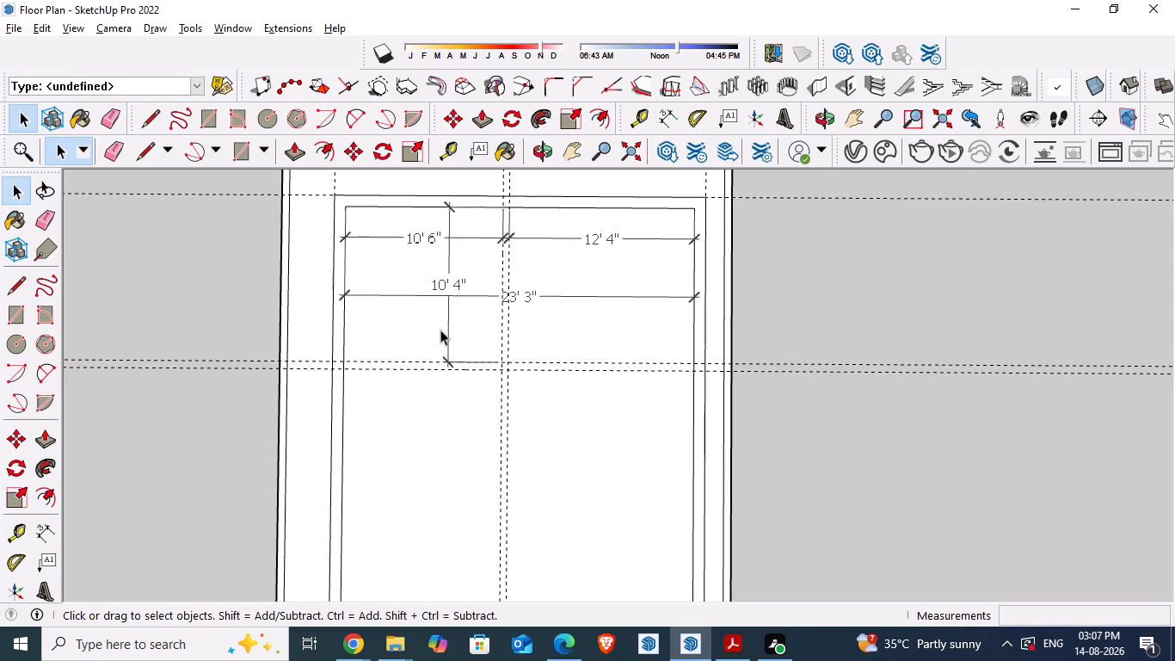
key("ctrl+z")
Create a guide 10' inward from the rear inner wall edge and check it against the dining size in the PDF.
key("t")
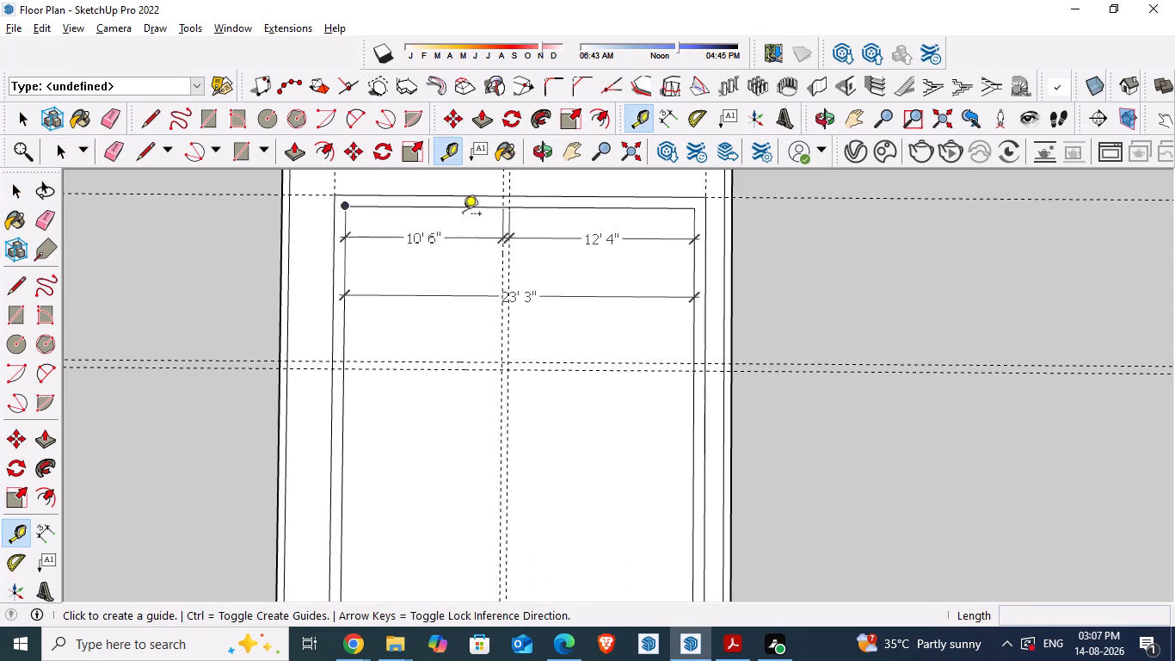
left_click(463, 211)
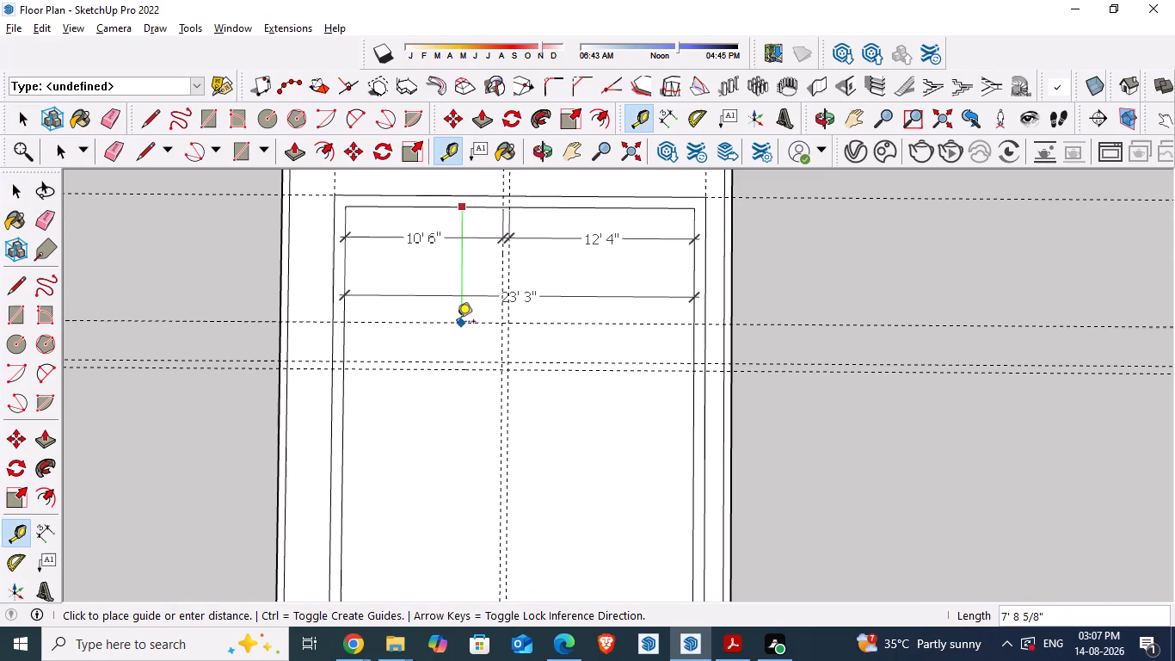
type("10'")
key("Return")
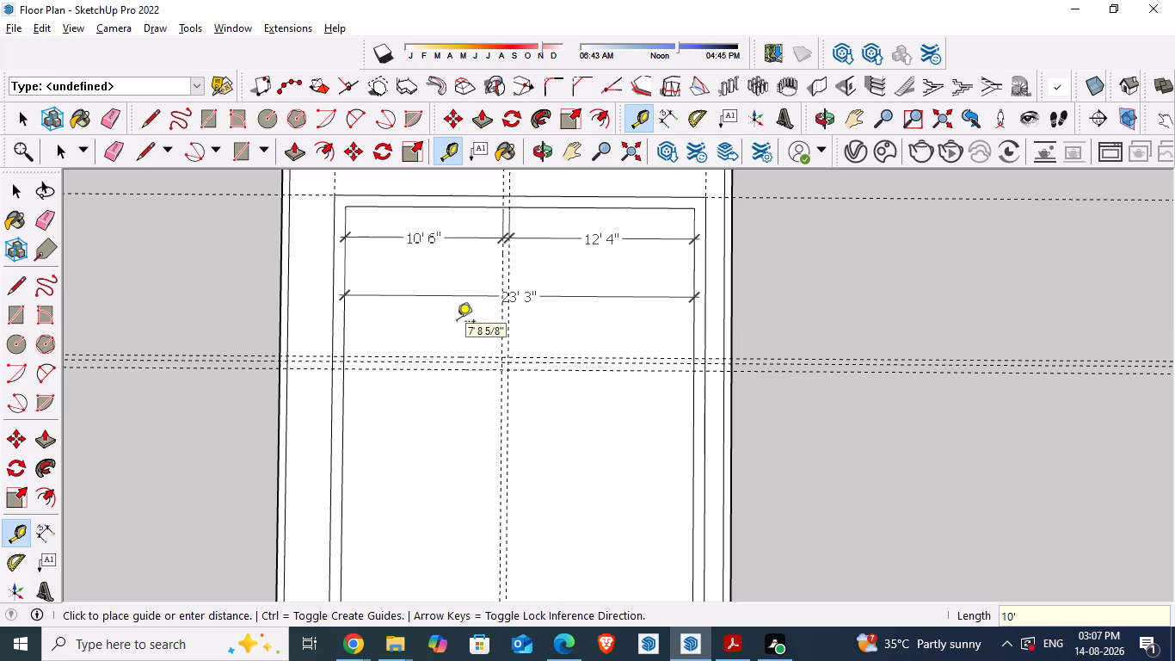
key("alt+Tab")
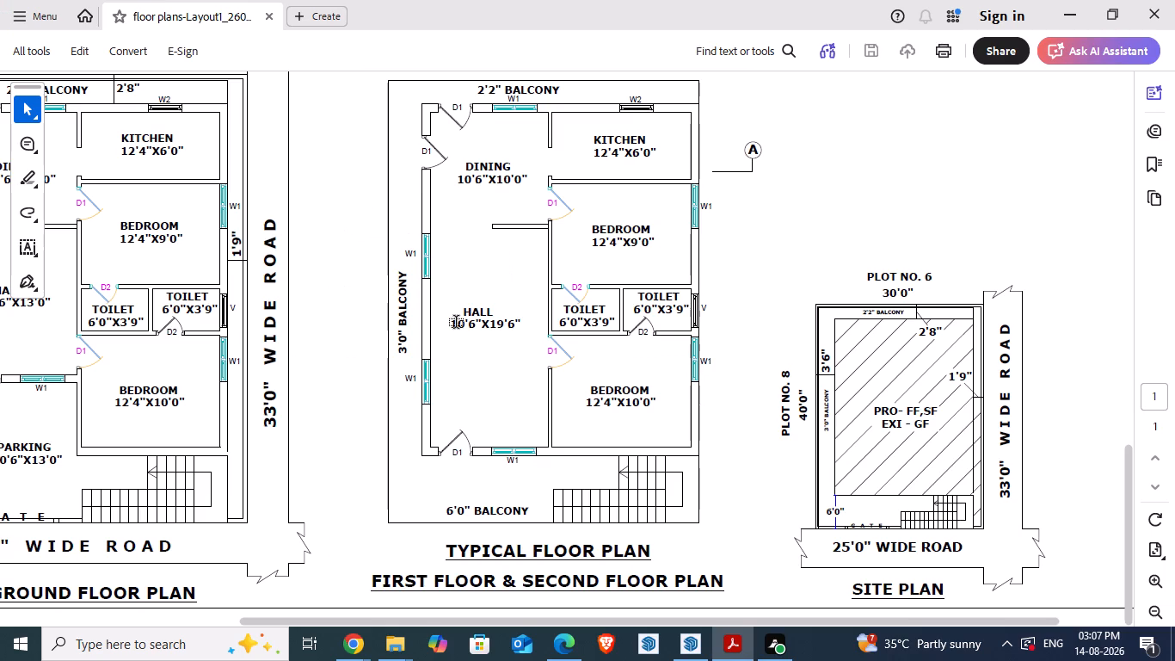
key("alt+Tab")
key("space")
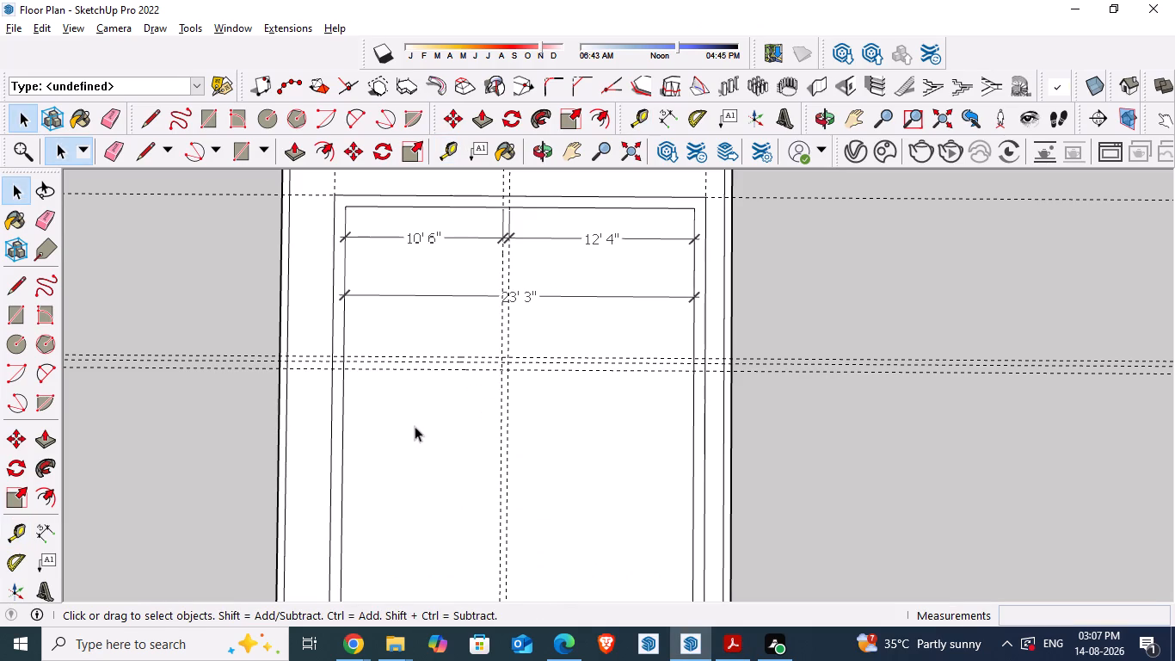
Erase the three closely spaced cross guides running across the house interior.
key("e")
left_click_drag(200, 312, 219, 382)
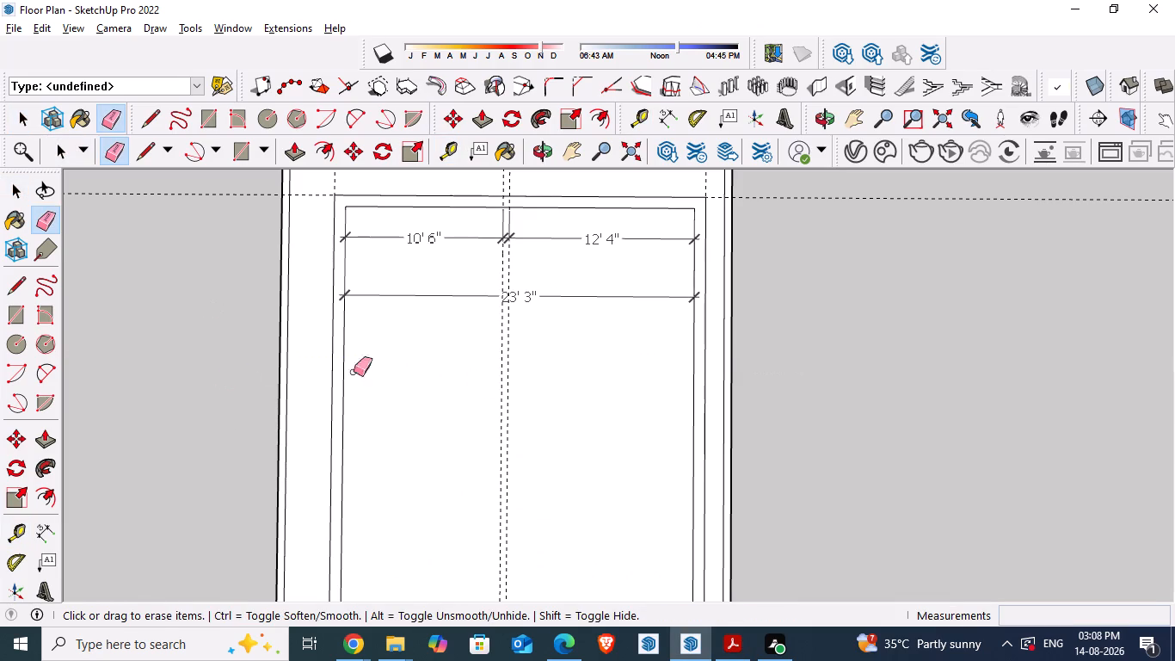
Check the dining area in the PDF and create a guide 10' inward from the rear inner wall edge.
scroll(437, 422, "down", 1)
key("alt+Tab")
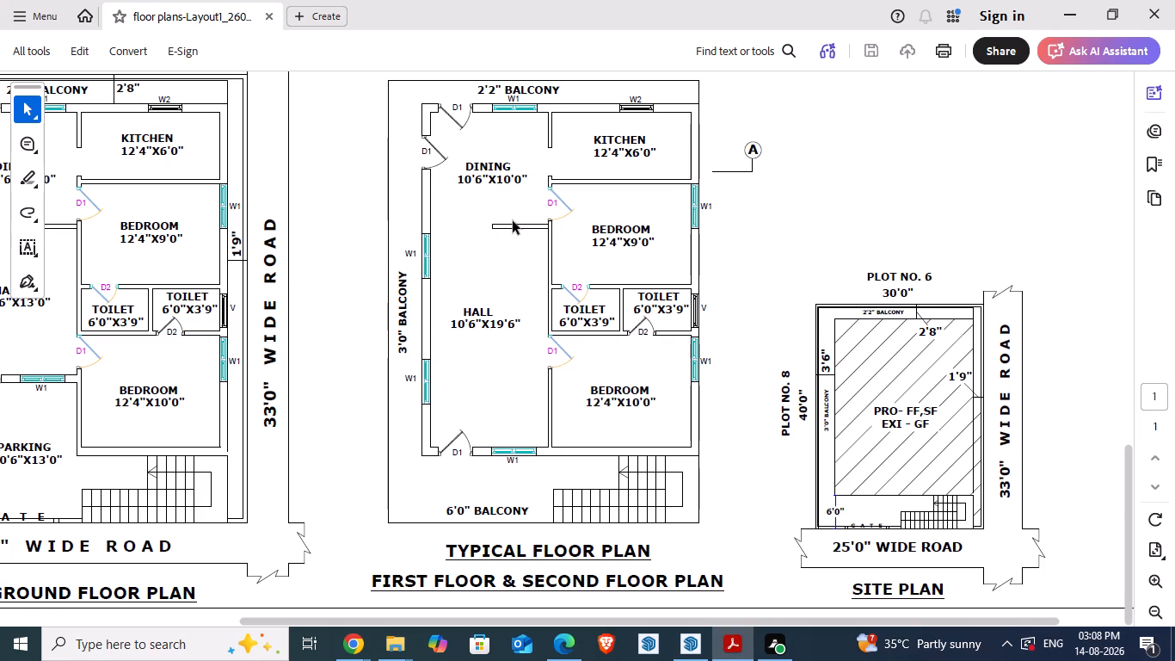
key("alt+Tab")
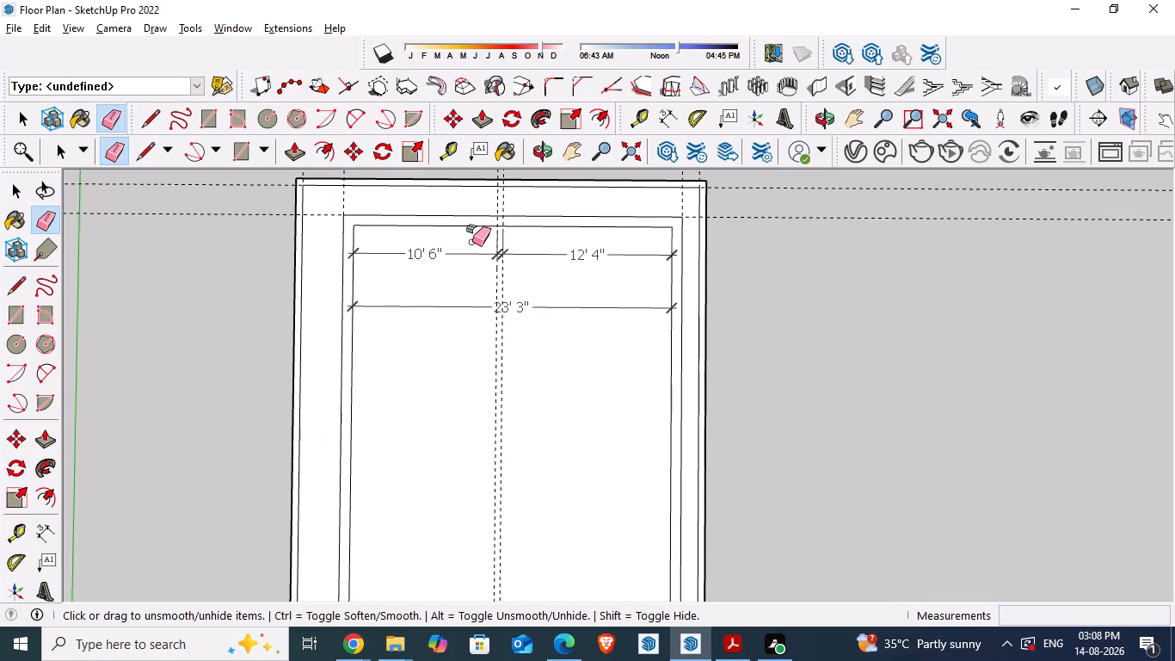
key("t")
left_click(464, 229)
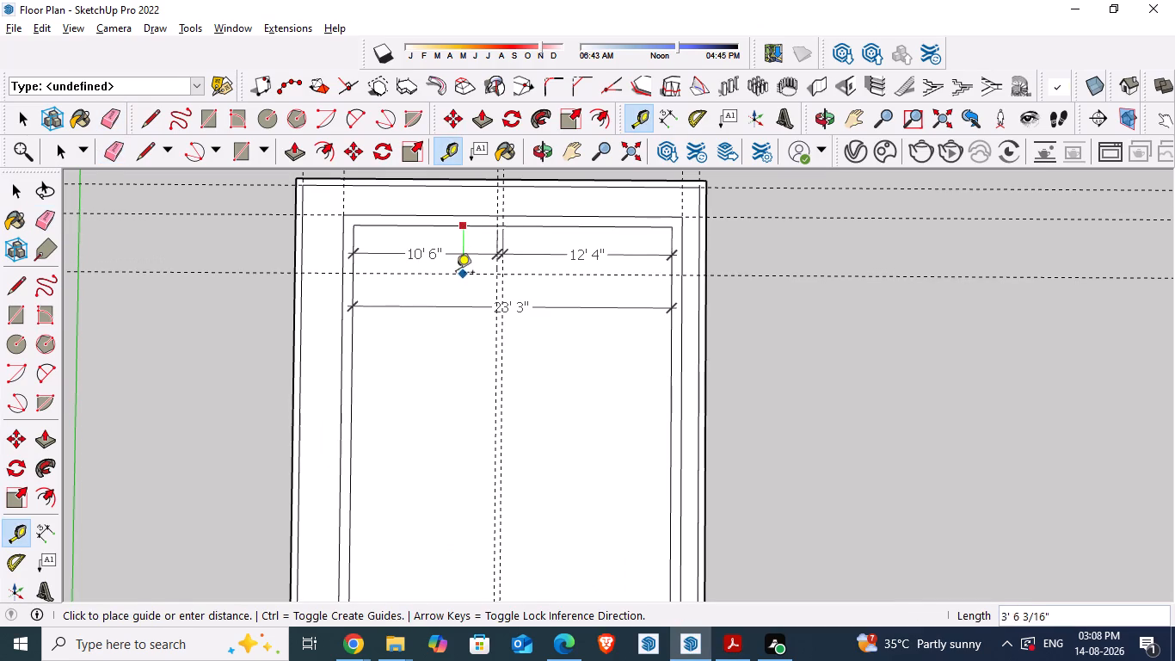
type("10'")
key("Return")
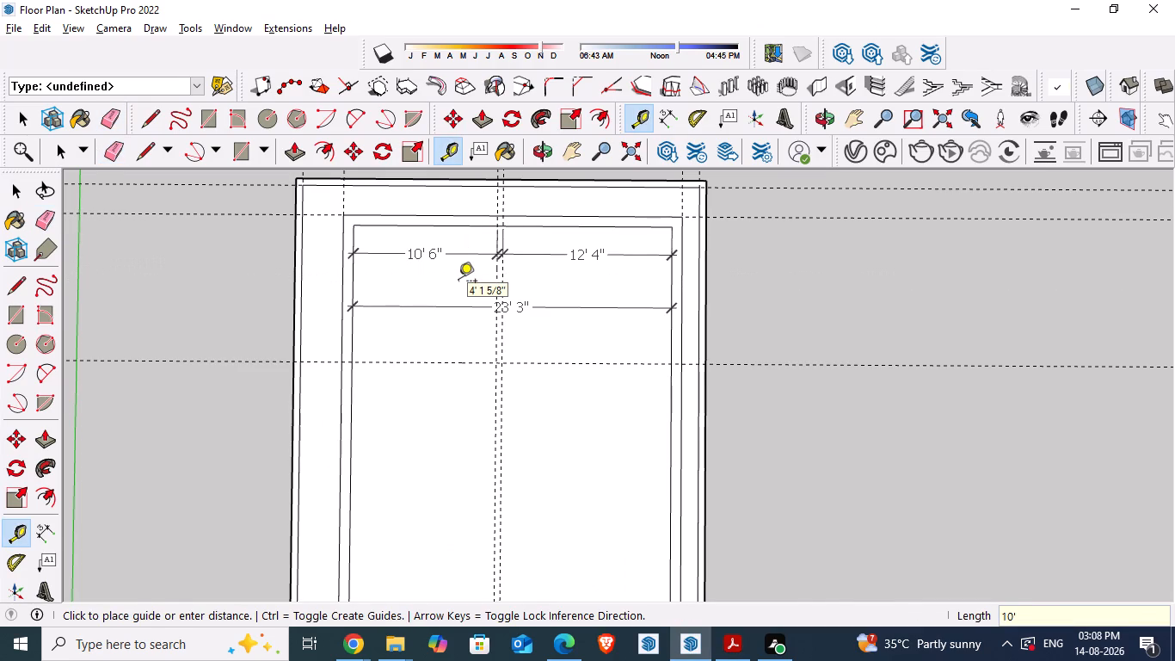
Check the hall depth in the PDF and create a guide 19'6" inward from the front inner wall edge.
key("alt+Tab")
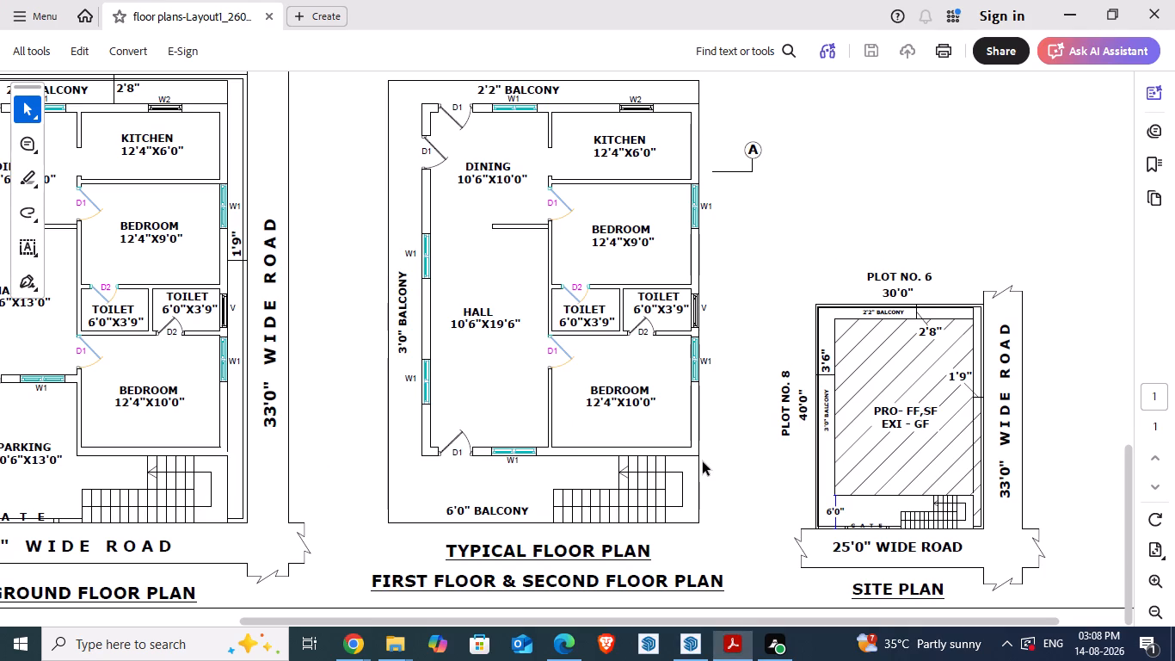
key("alt+Tab")
scroll(512, 239, "down", 4)
scroll(451, 594, "up", 2)
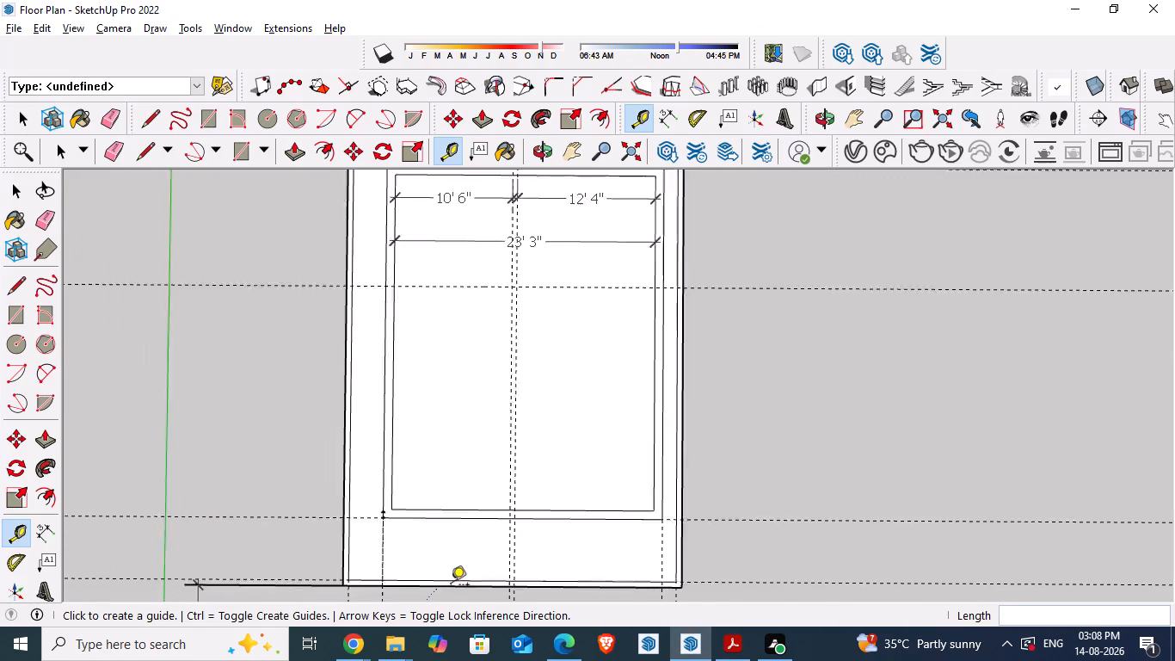
scroll(451, 586, "up", 2)
left_click(470, 497)
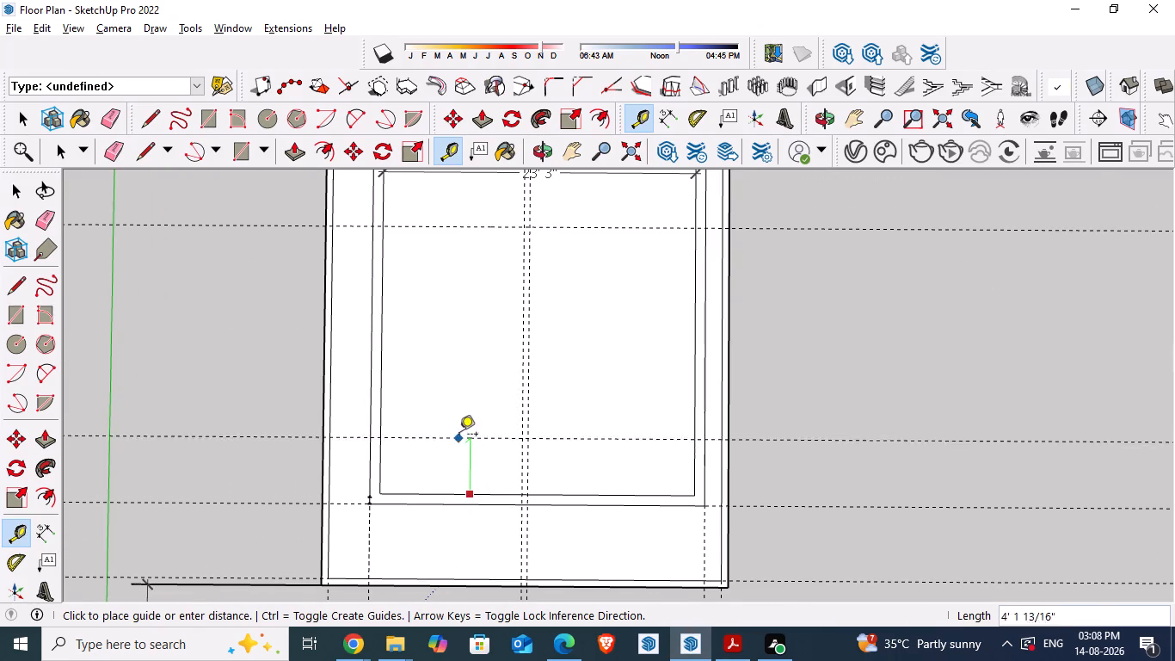
type("19'")
type("6\"")
key("Return")
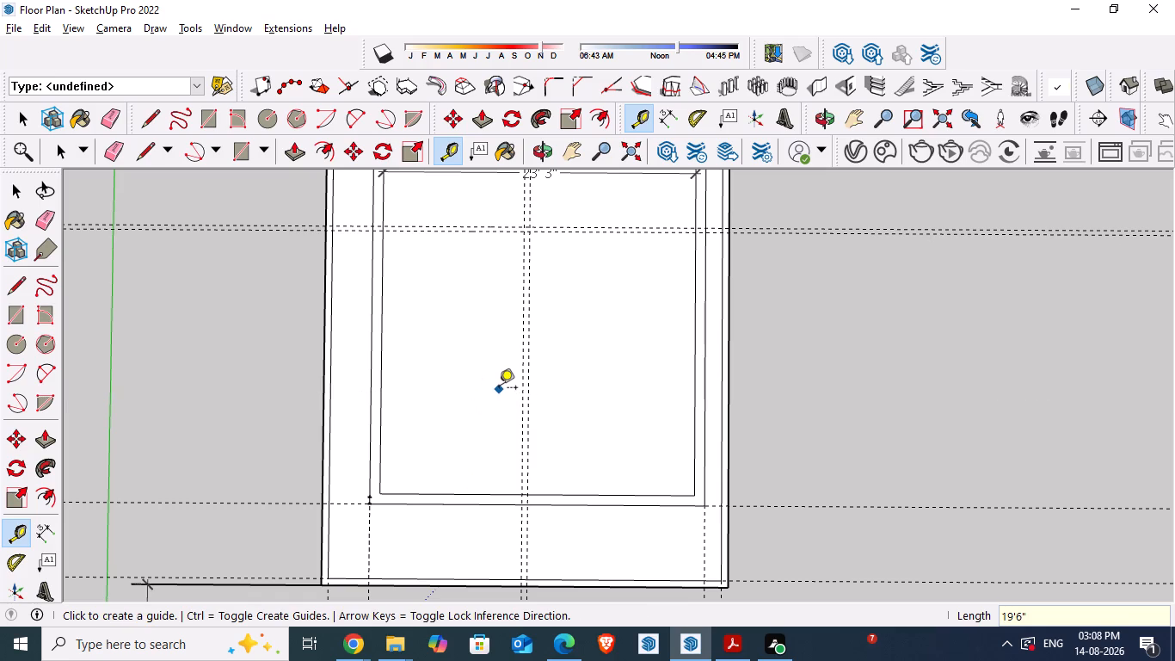
Check the hall size in the PDF and measure the hall depth from its cross guide to the front inner wall edge.
key("alt+Tab")
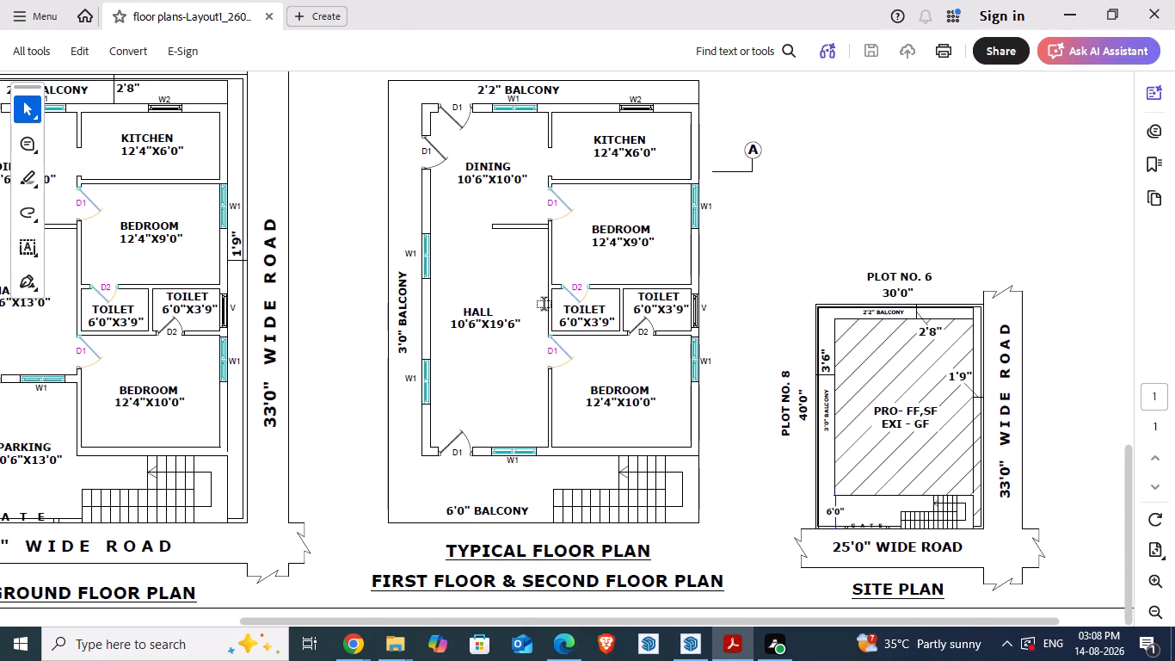
key("alt+Tab")
key("t")
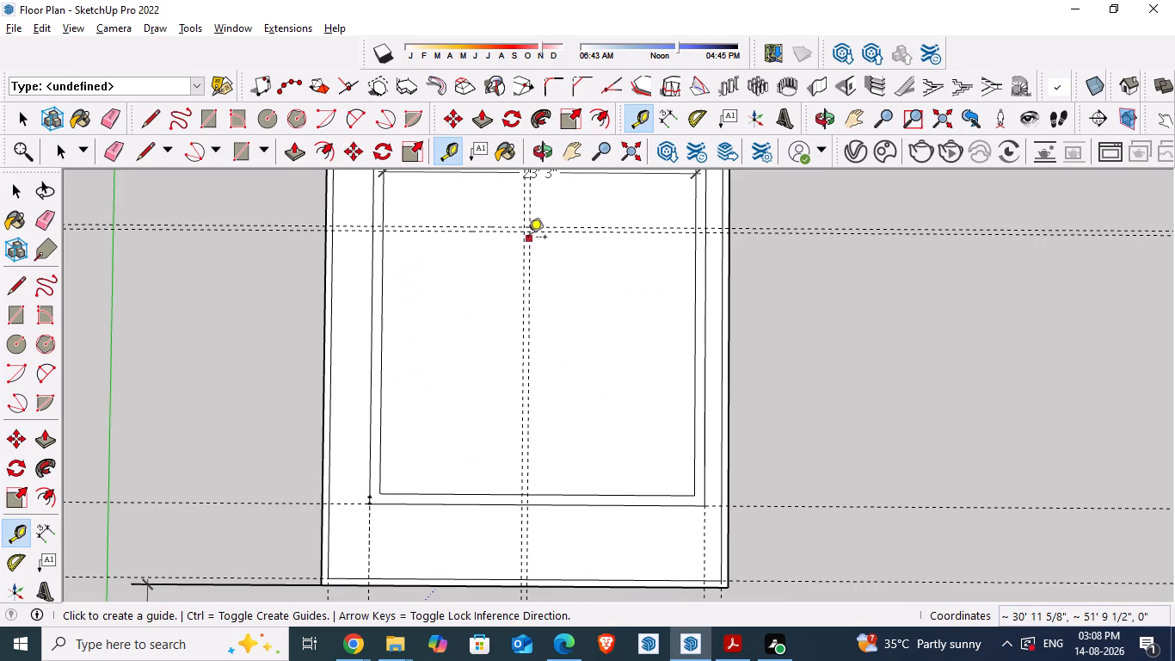
left_click(526, 232)
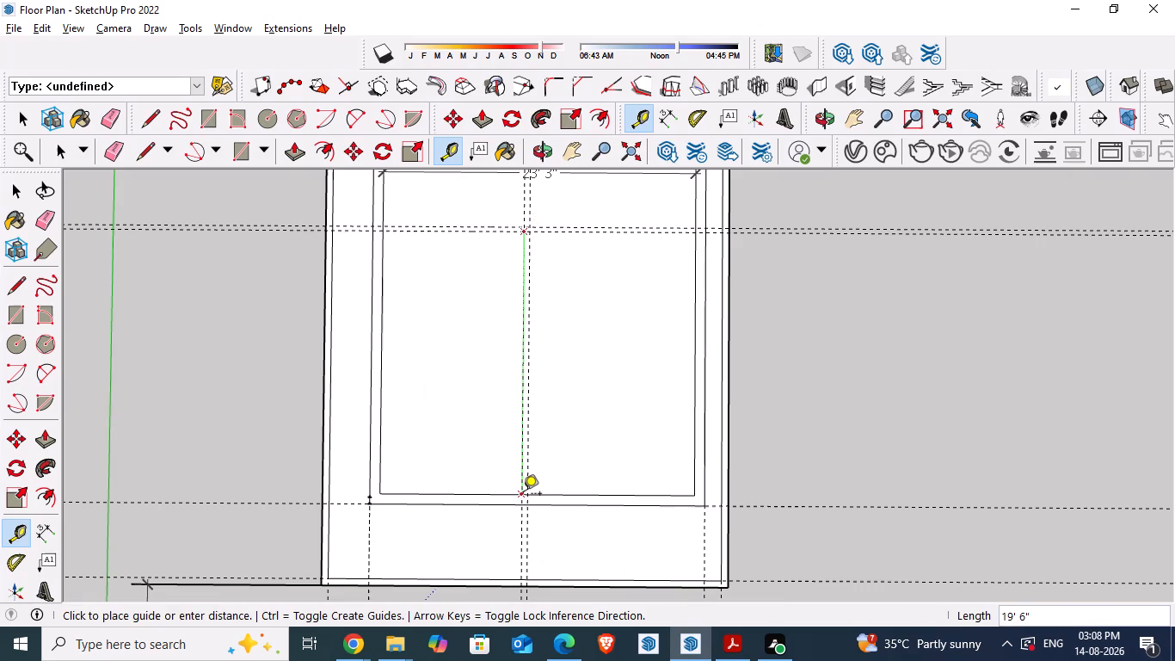
left_click(523, 495)
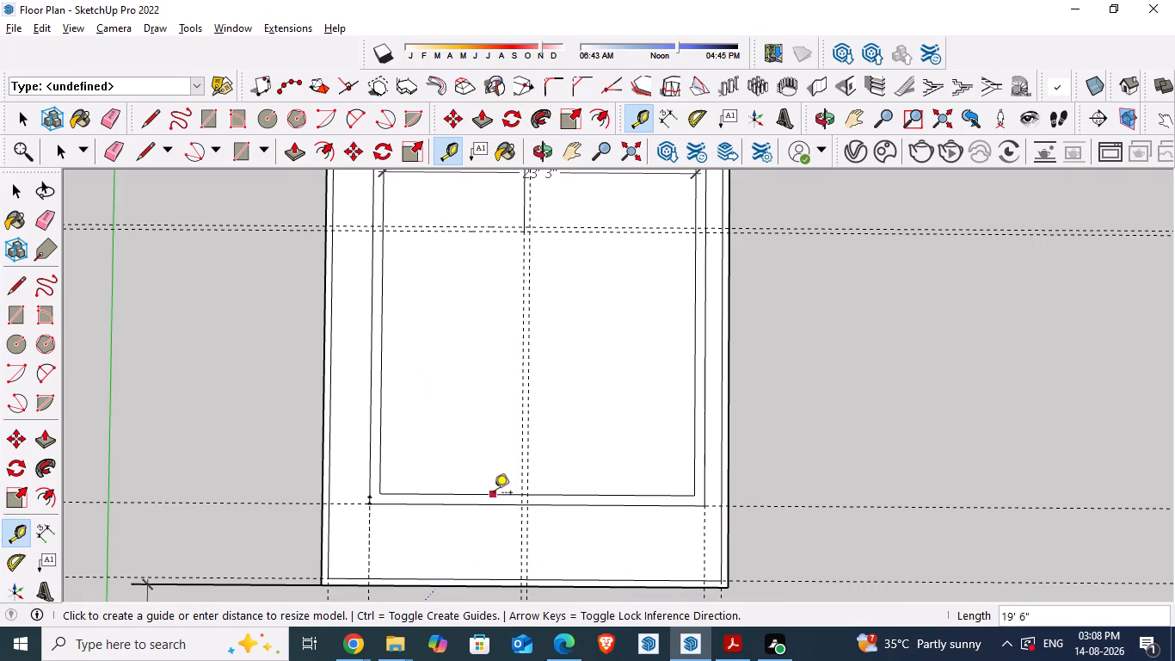
key("space")
scroll(508, 457, "down", 2)
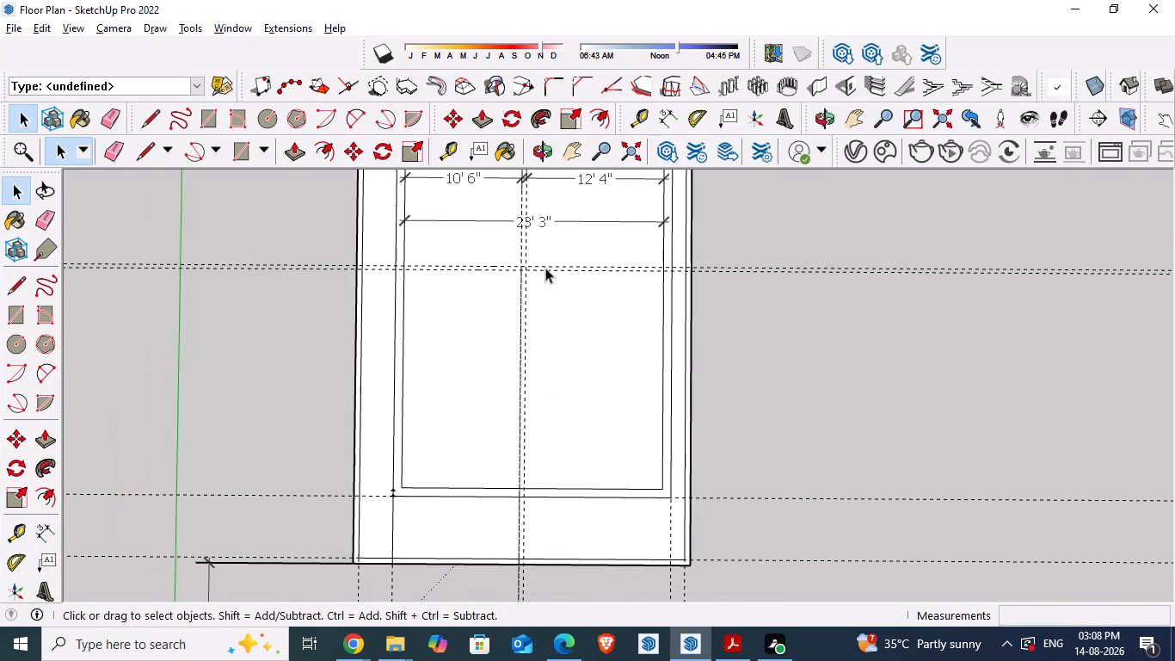
Compare the bedroom, toilet and kitchen layout in the PDF with the partition guides in the model.
key("alt+Tab")
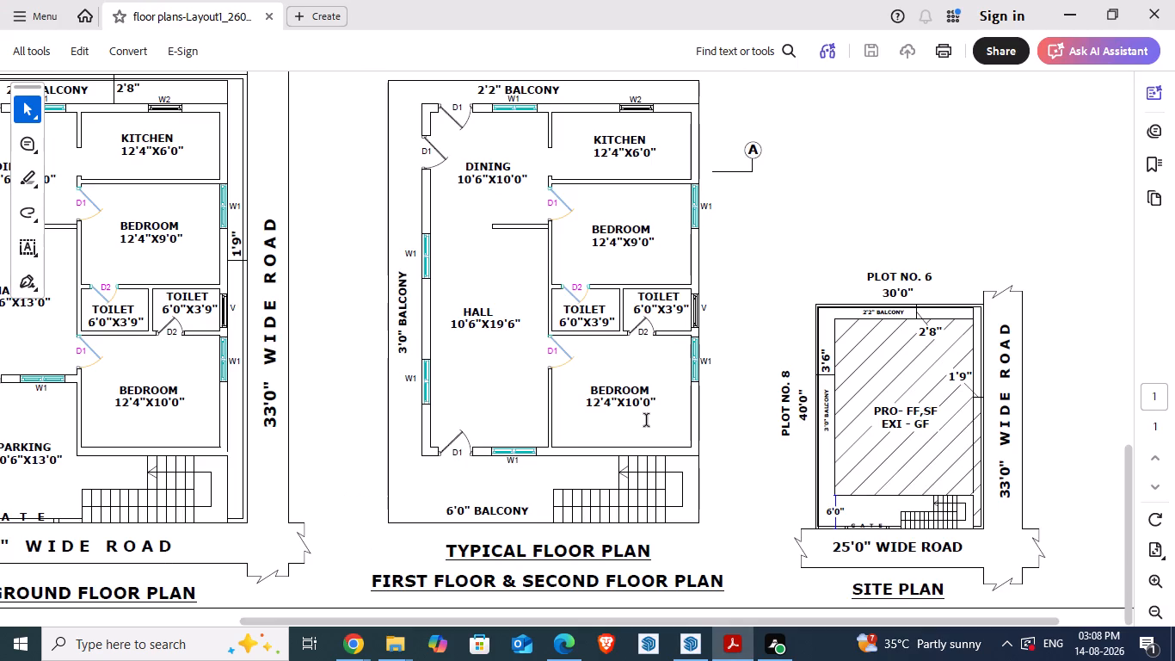
key("alt+Tab")
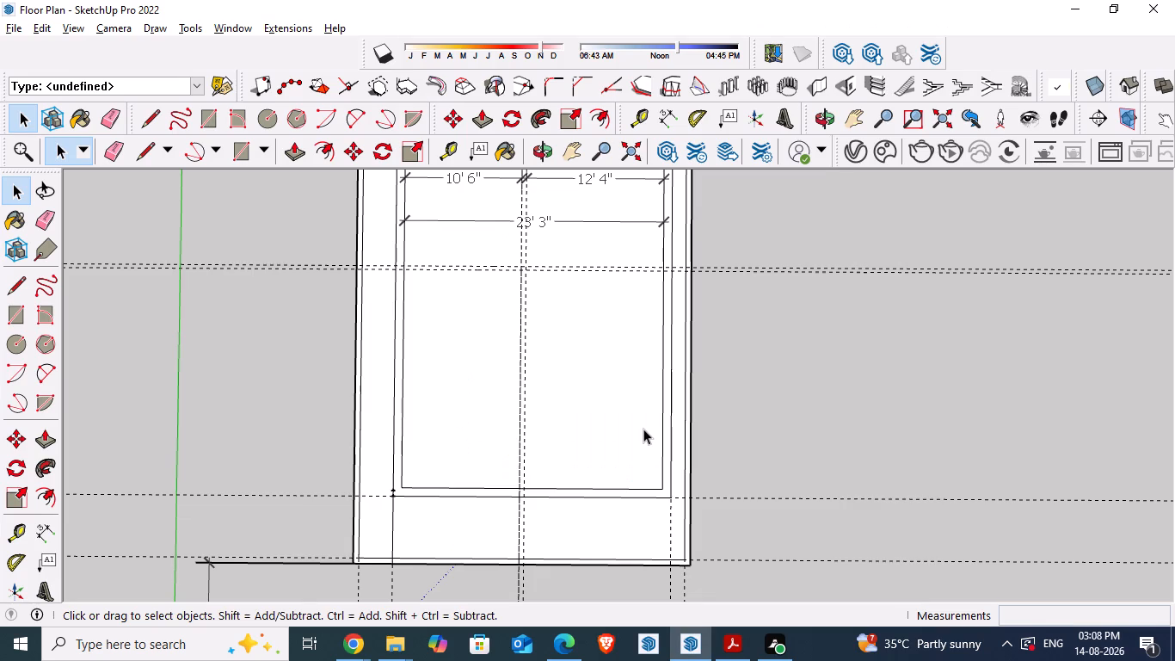
scroll(595, 470, "down", 3)
scroll(608, 308, "up", 1)
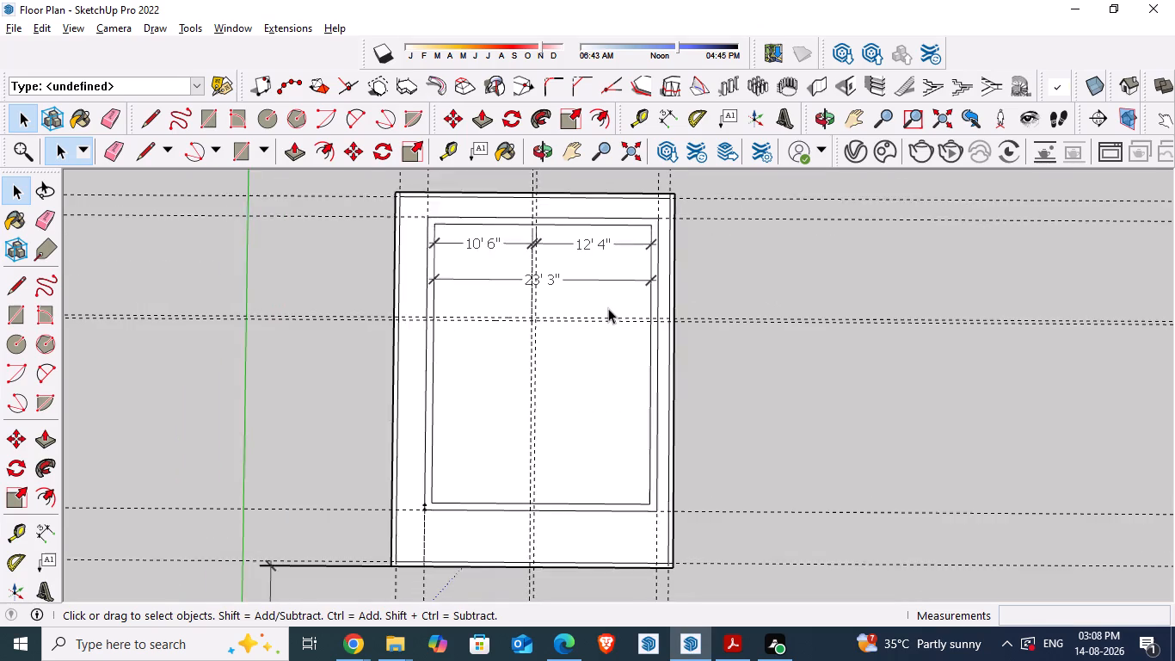
scroll(608, 308, "up", 2)
key("alt+Tab")
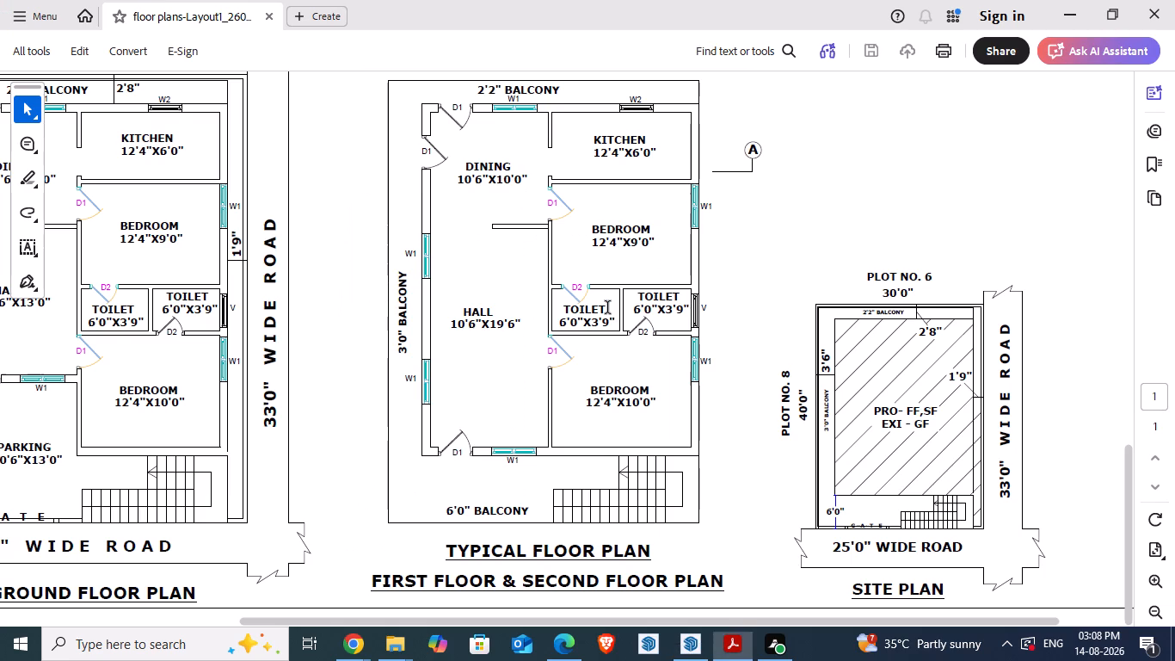
key("alt+Tab")
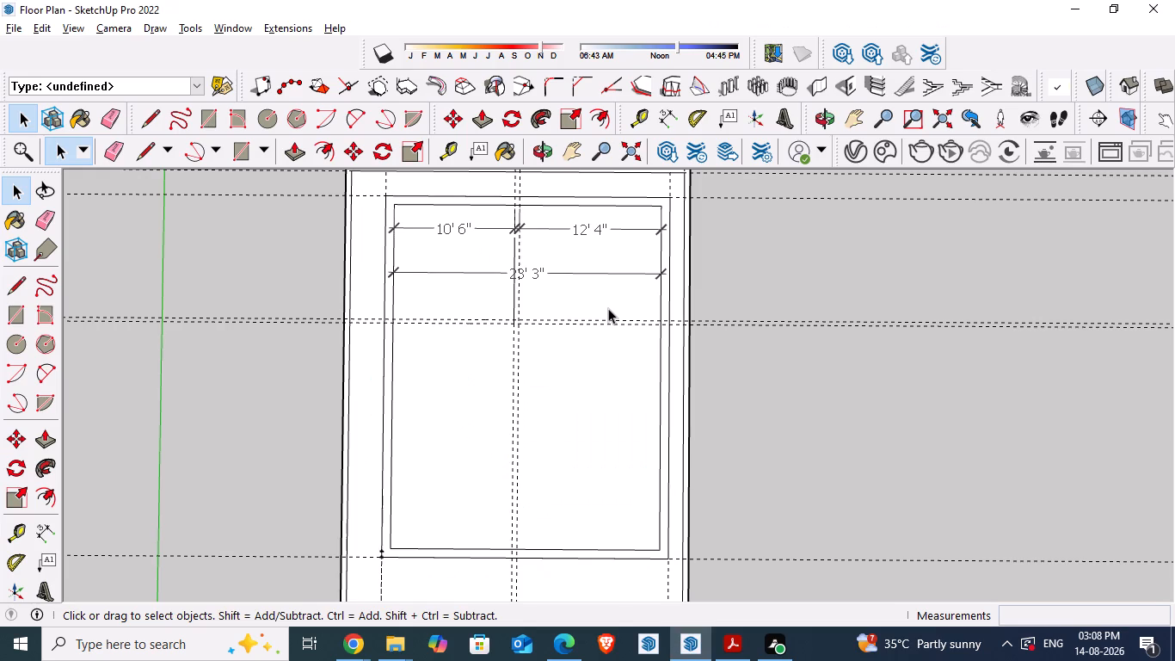
key("alt+Tab")
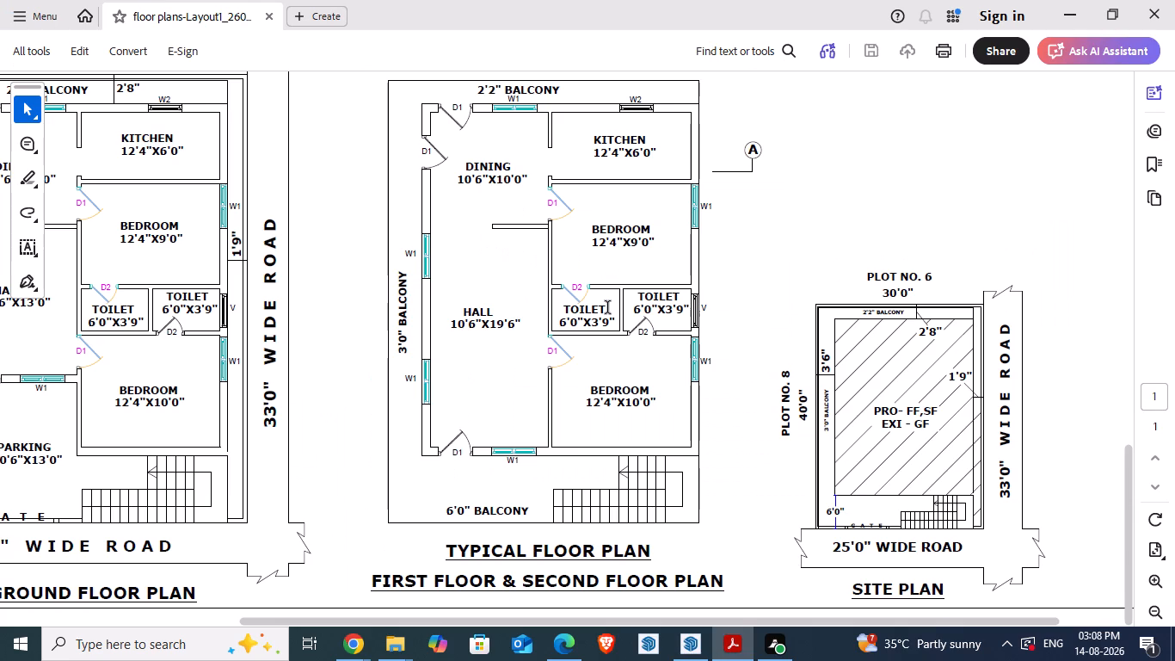
key("alt+Tab")
scroll(569, 379, "down", 2)
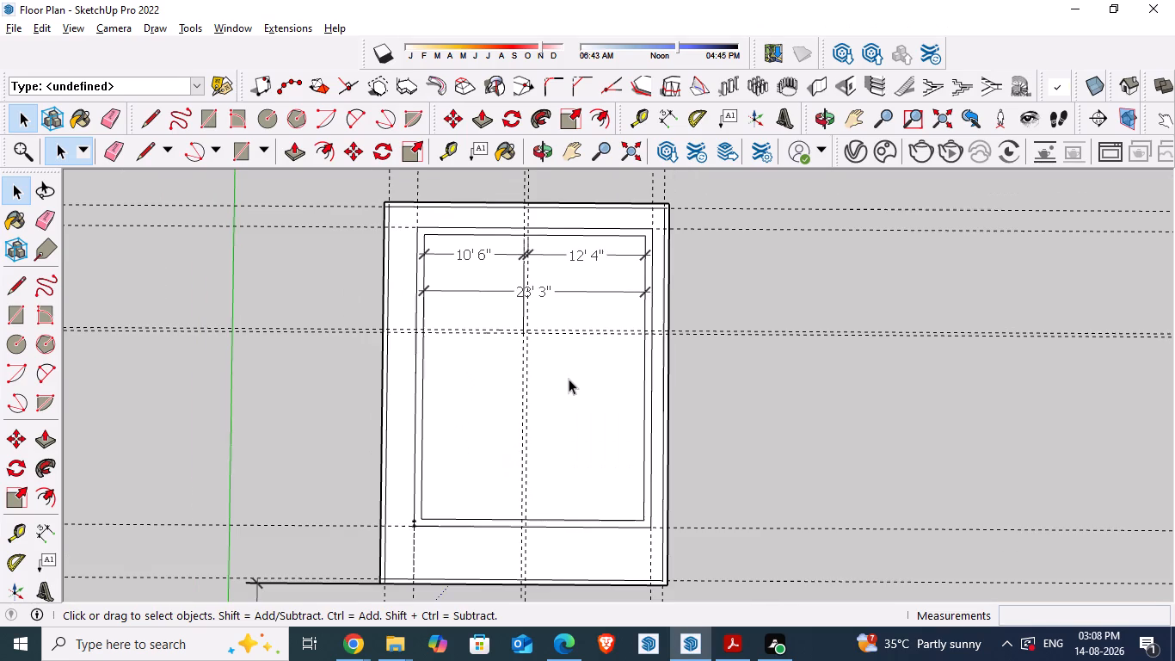
scroll(566, 470, "up", 3)
key("alt+Tab")
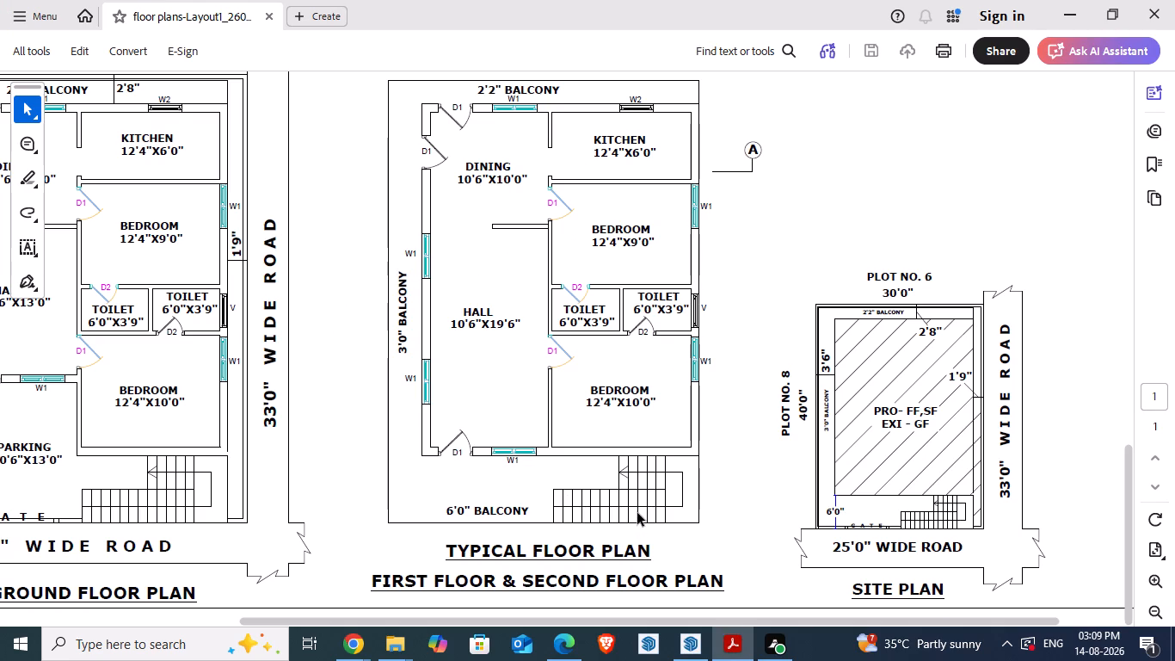
key("alt+Tab")
scroll(600, 460, "down", 3)
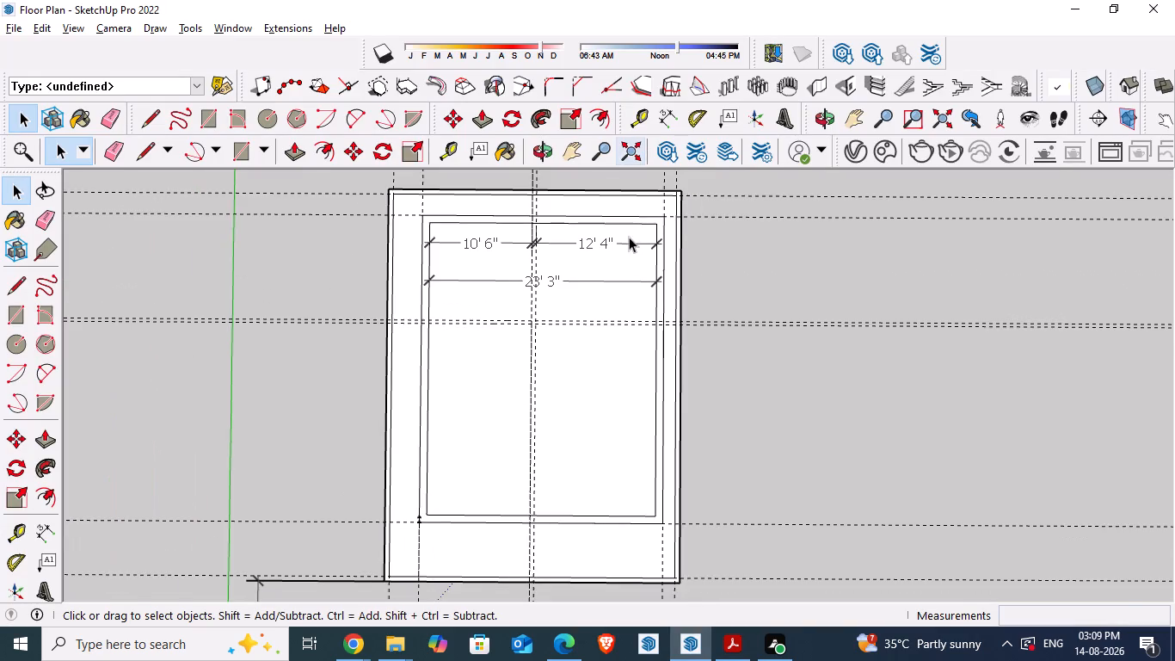
scroll(629, 237, "up", 2)
Delete the overall interior width dimension and the dining and kitchen width dimensions inside the house.
left_click(797, 306)
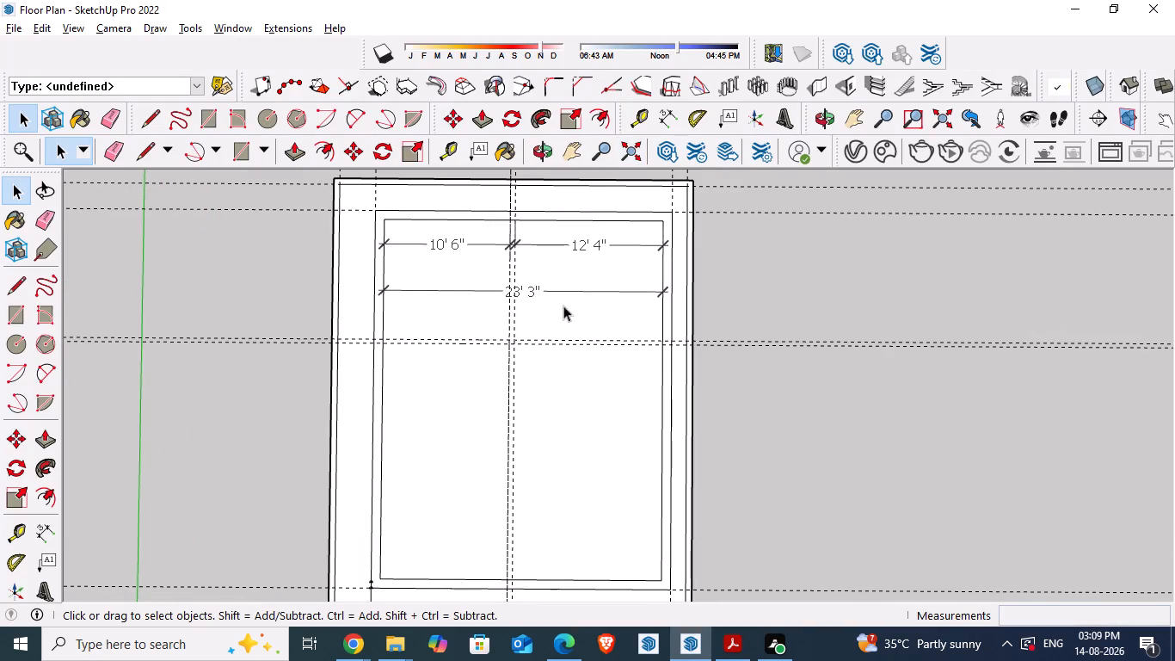
left_click(459, 288)
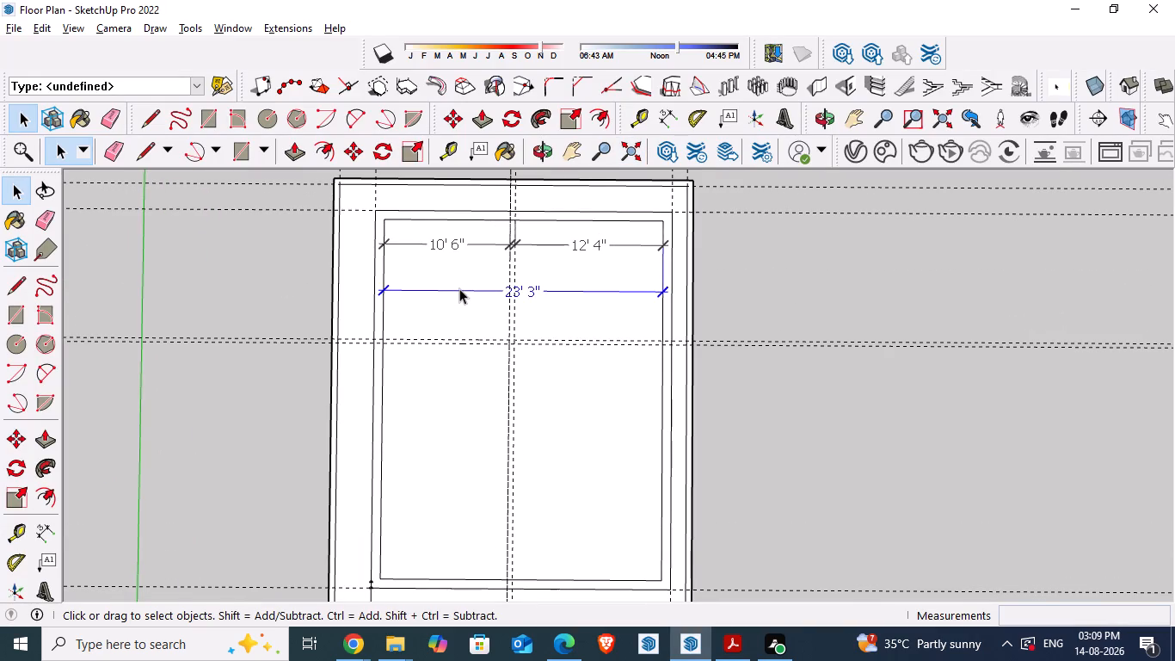
key("Delete")
left_click(452, 241)
key("Delete")
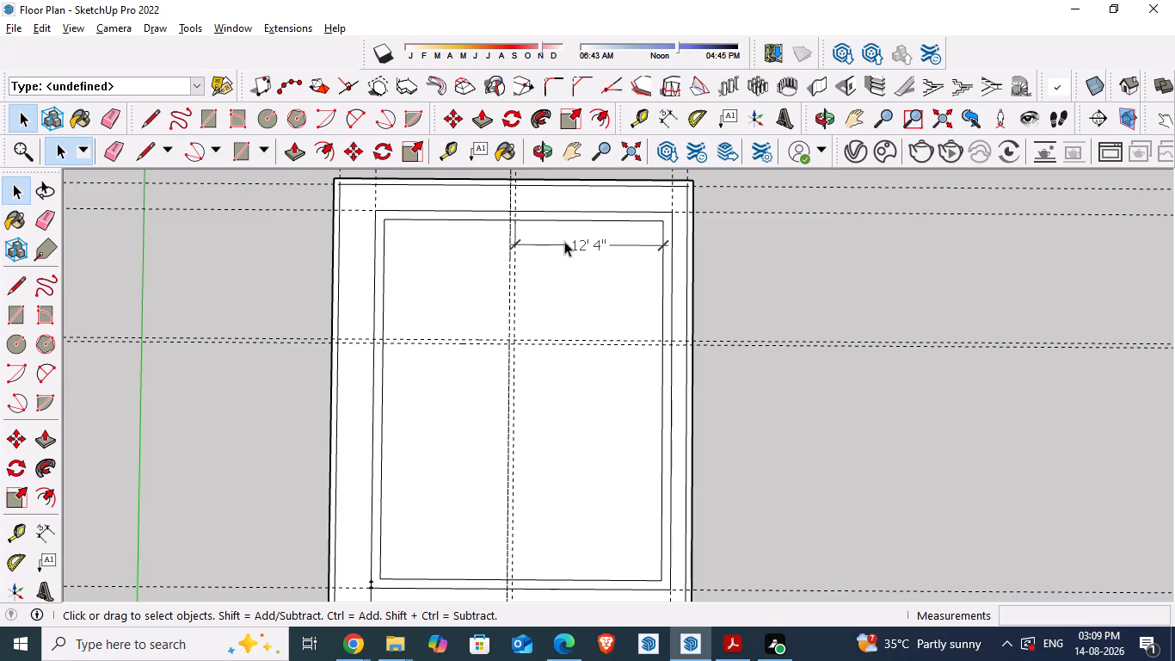
left_click(565, 241)
left_click(587, 245)
key("Delete")
Clear the selection and save the floor plan model.
scroll(538, 251, "down", 9)
left_click(692, 350)
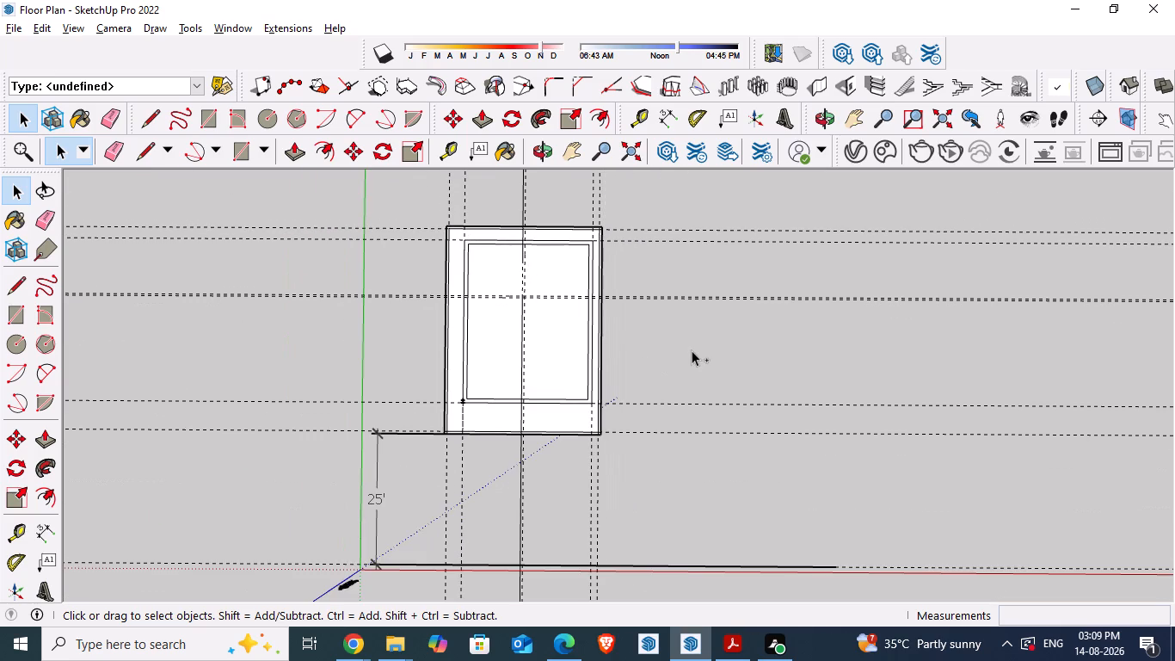
key("ctrl+s")
Check the middle bedroom's depth in the PDF and create a guide 9' toward the front from the hall's cross guide.
scroll(510, 335, "up", 3)
scroll(510, 260, "up", 4)
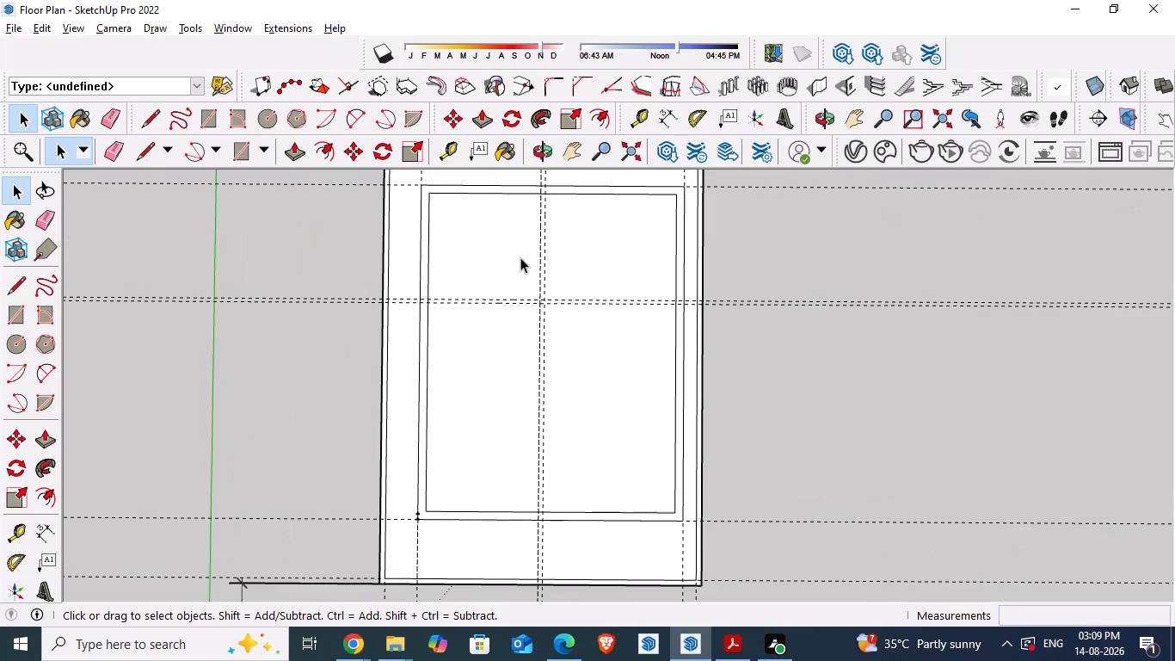
scroll(559, 176, "up", 3)
key("alt+Tab")
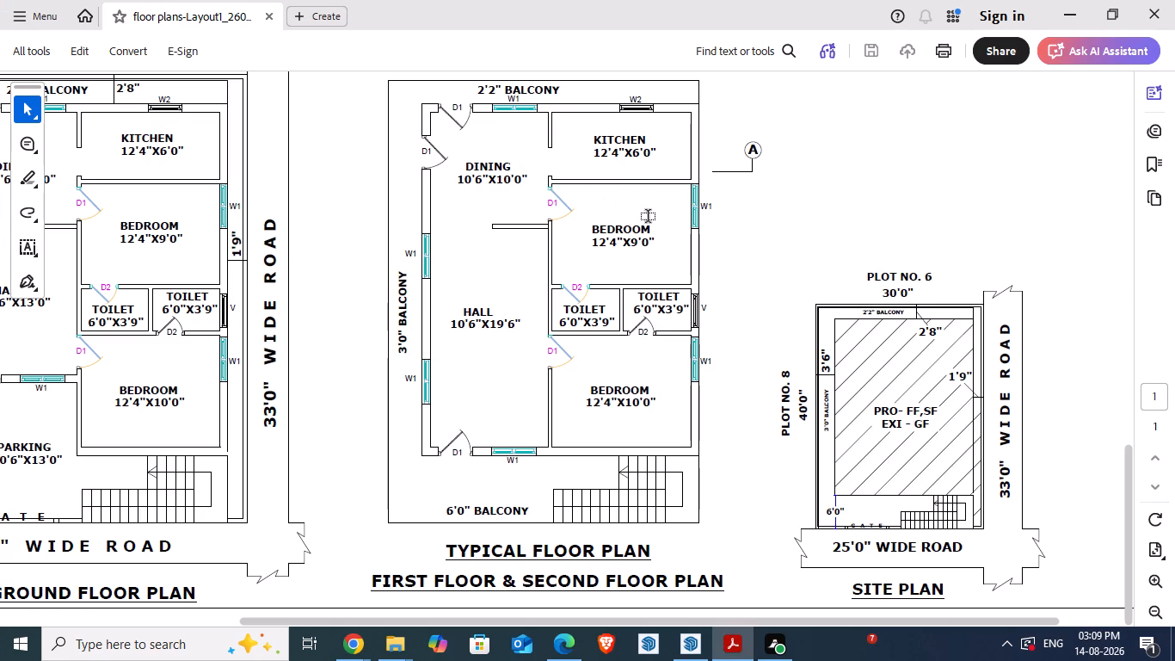
key("alt+Tab")
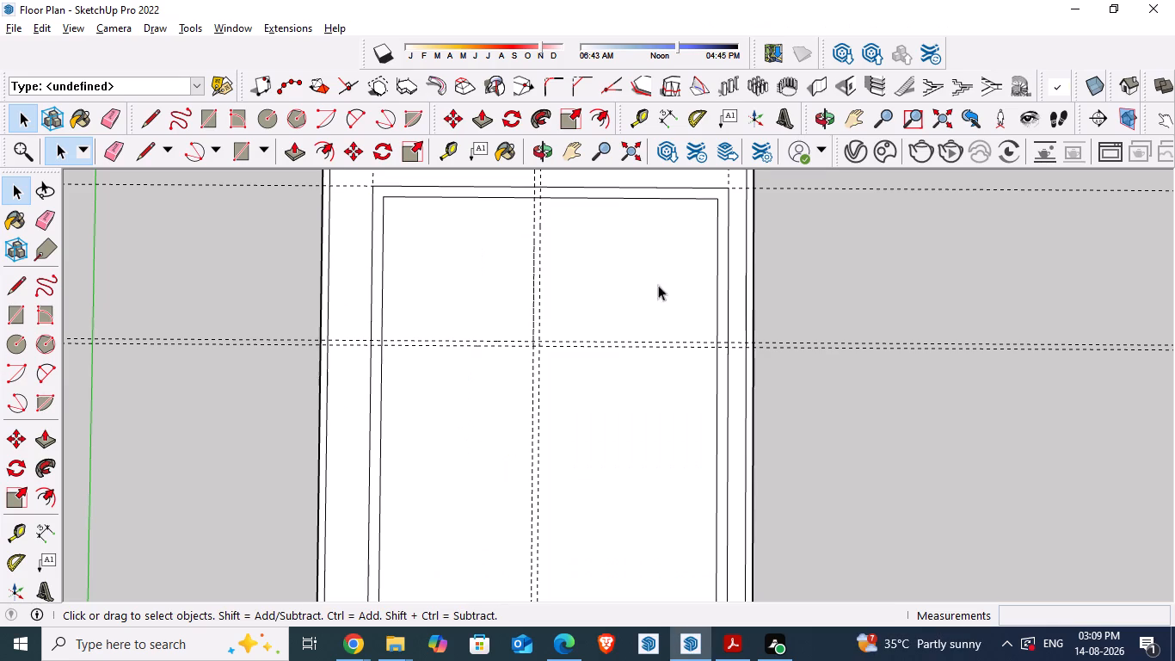
scroll(646, 356, "down", 4)
scroll(648, 492, "up", 4)
key("t")
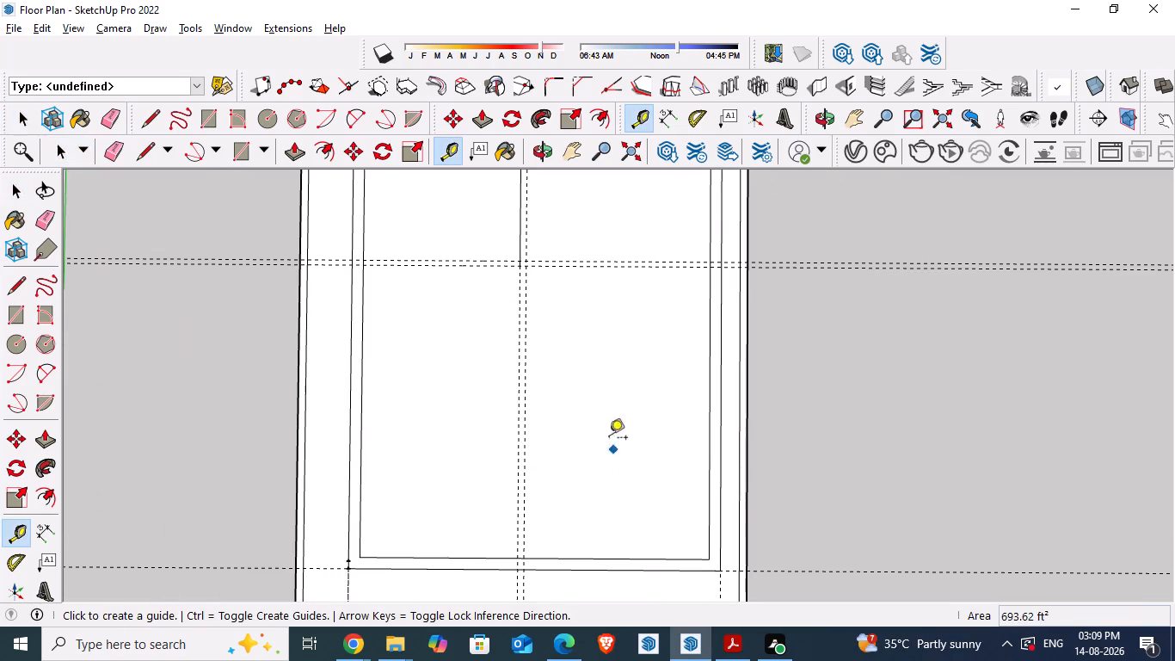
left_click(608, 268)
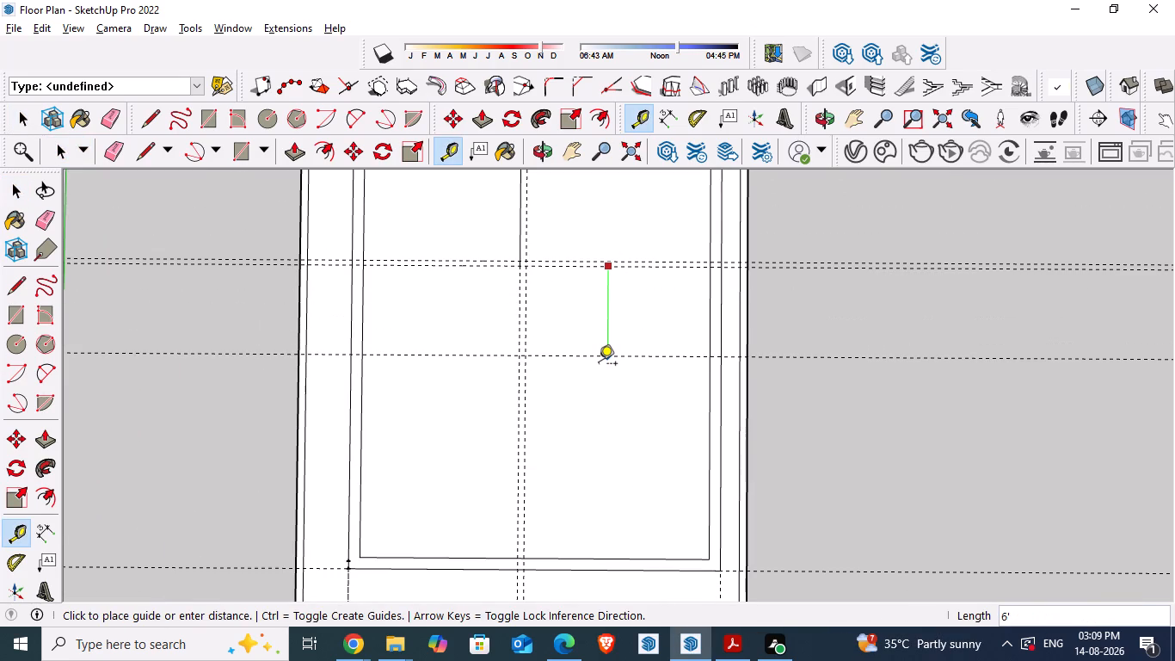
type("9'")
key("Return")
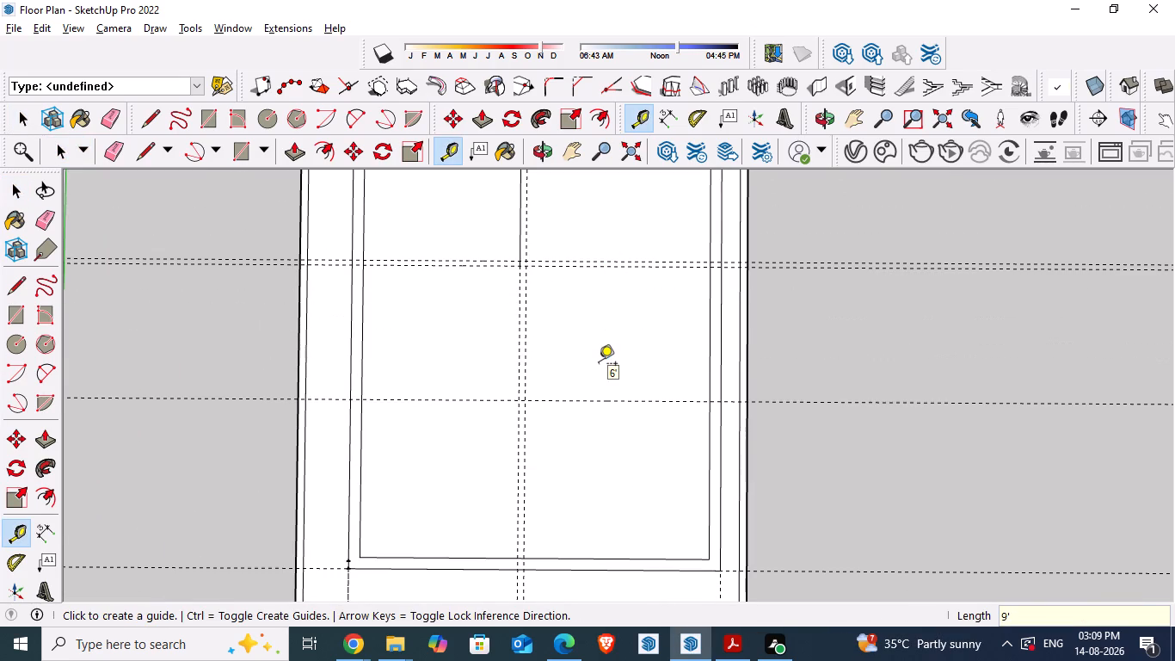
Check the front bedroom's depth in the PDF and create a guide 10' inward from the front inner wall edge.
key("alt+Tab")
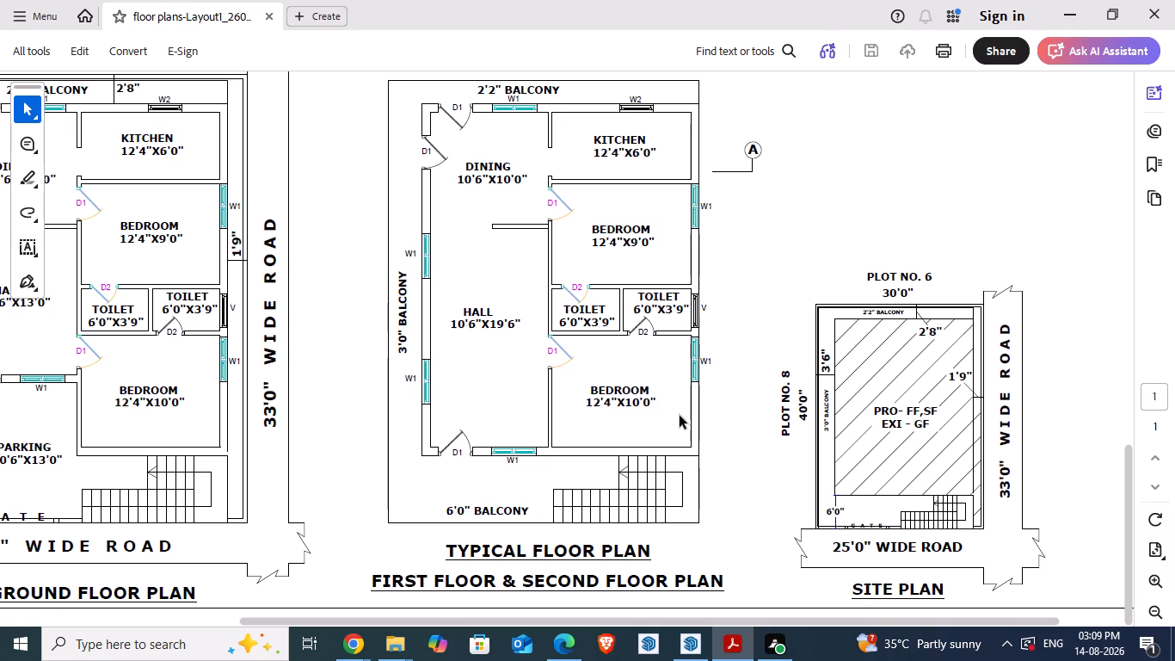
key("alt+Tab")
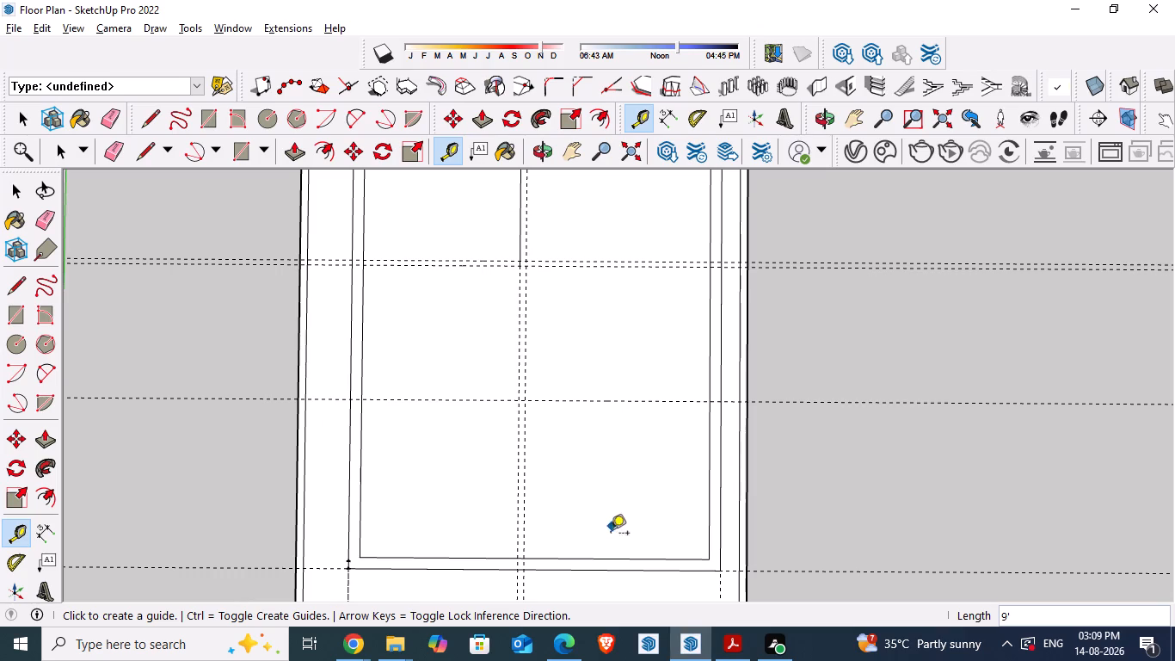
left_click(612, 560)
type("10'")
key("Return")
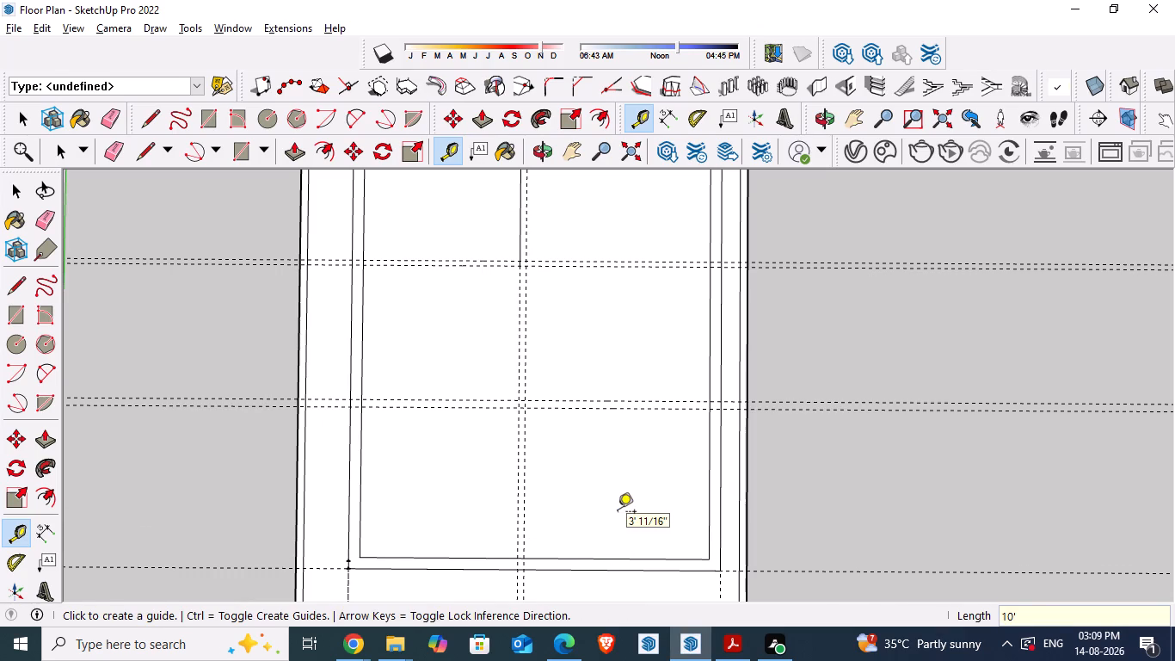
Compare the new bedroom guides with the layout in the PDF and save the model.
key("alt+Tab")
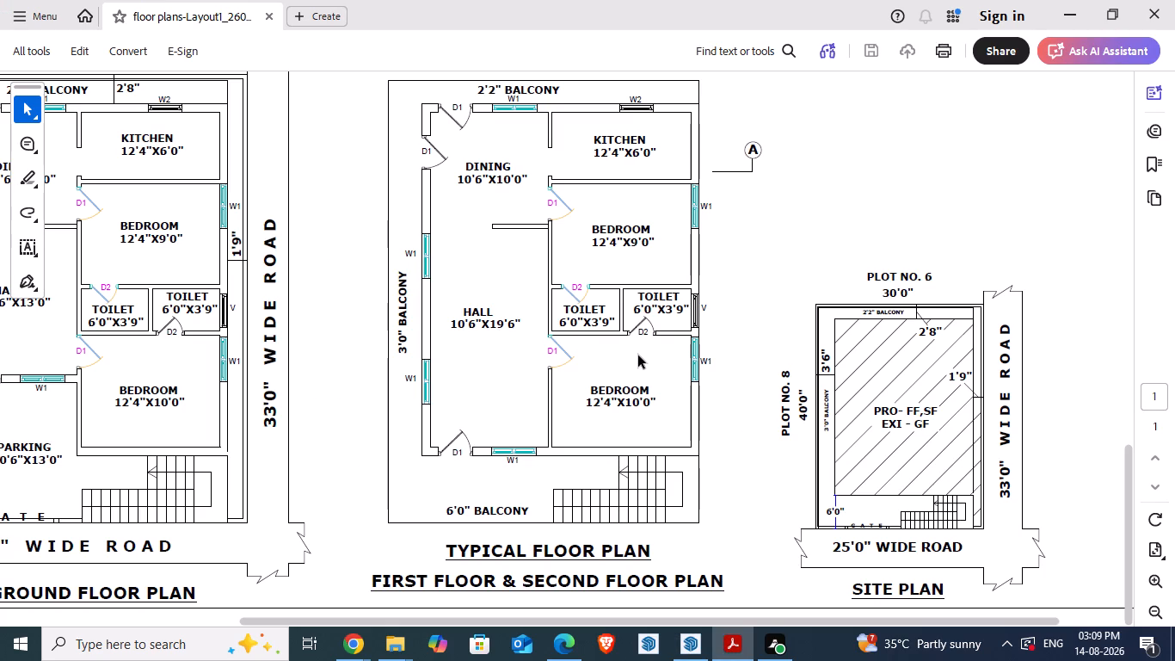
key("alt+Tab")
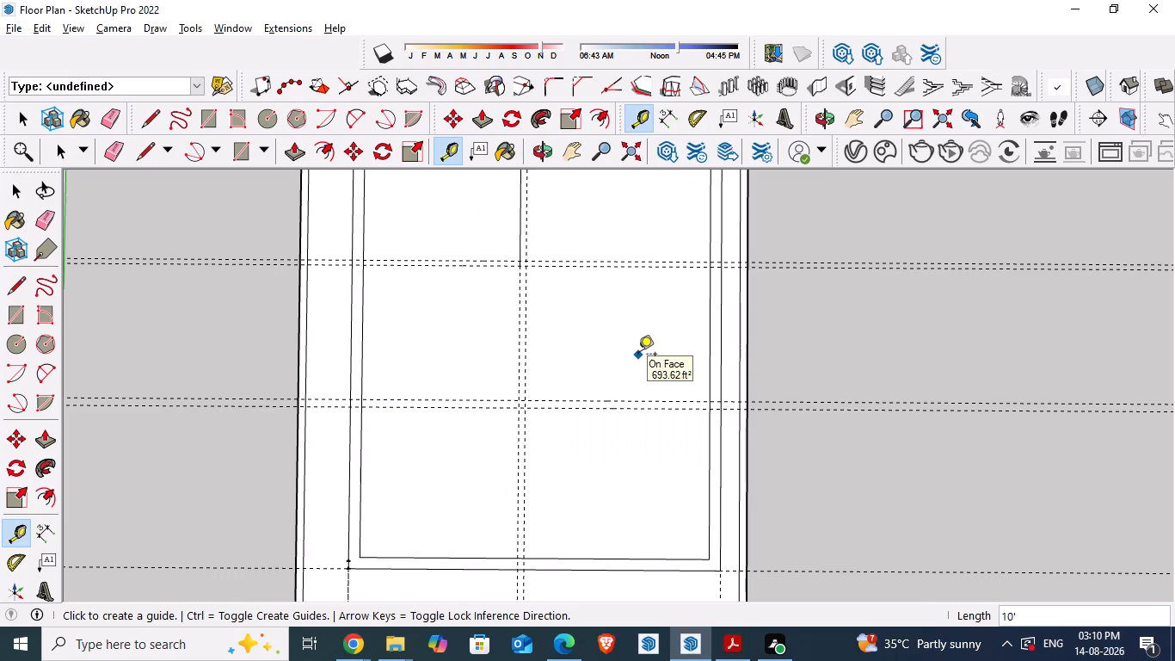
key("alt+Tab")
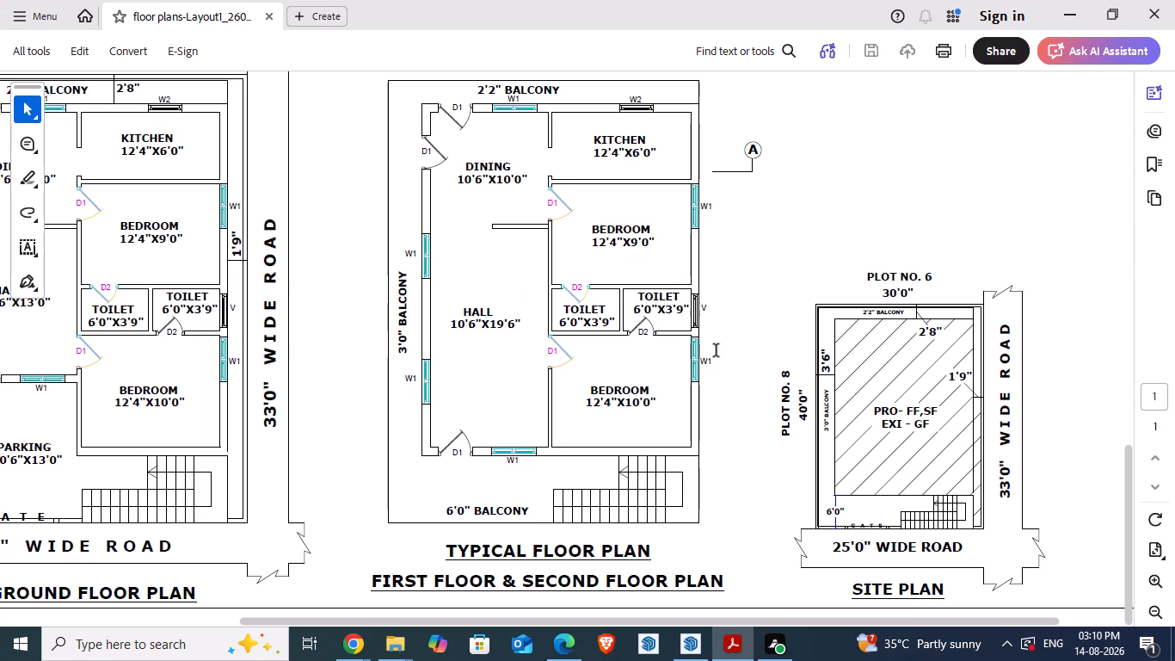
key("alt+Tab")
scroll(692, 368, "down", 3)
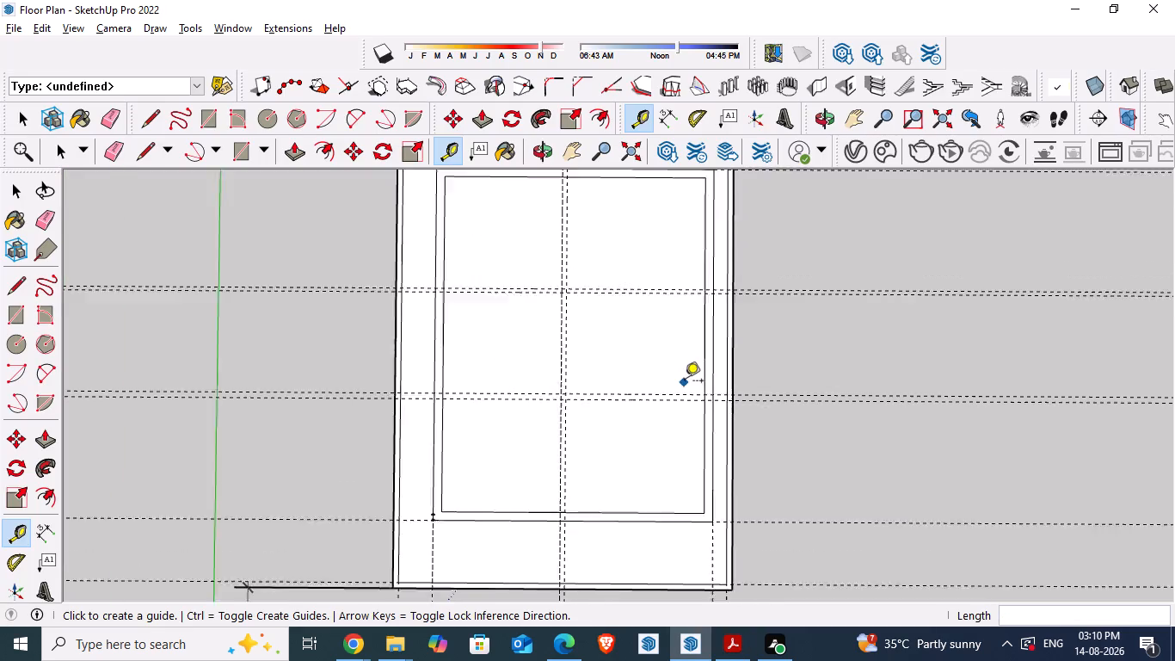
scroll(685, 382, "down", 3)
key("ctrl+s")
Dimension the front bedroom's depth from the front inner wall edge to the nearest cross guide.
scroll(751, 368, "up", 4)
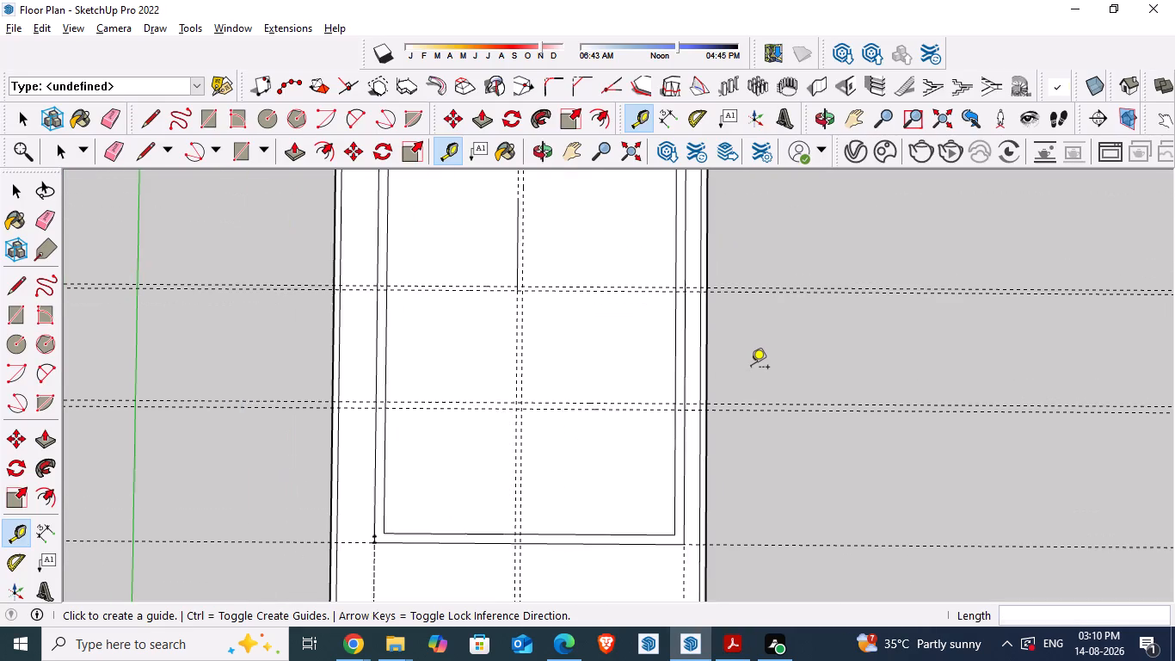
scroll(668, 330, "up", 1)
key("space")
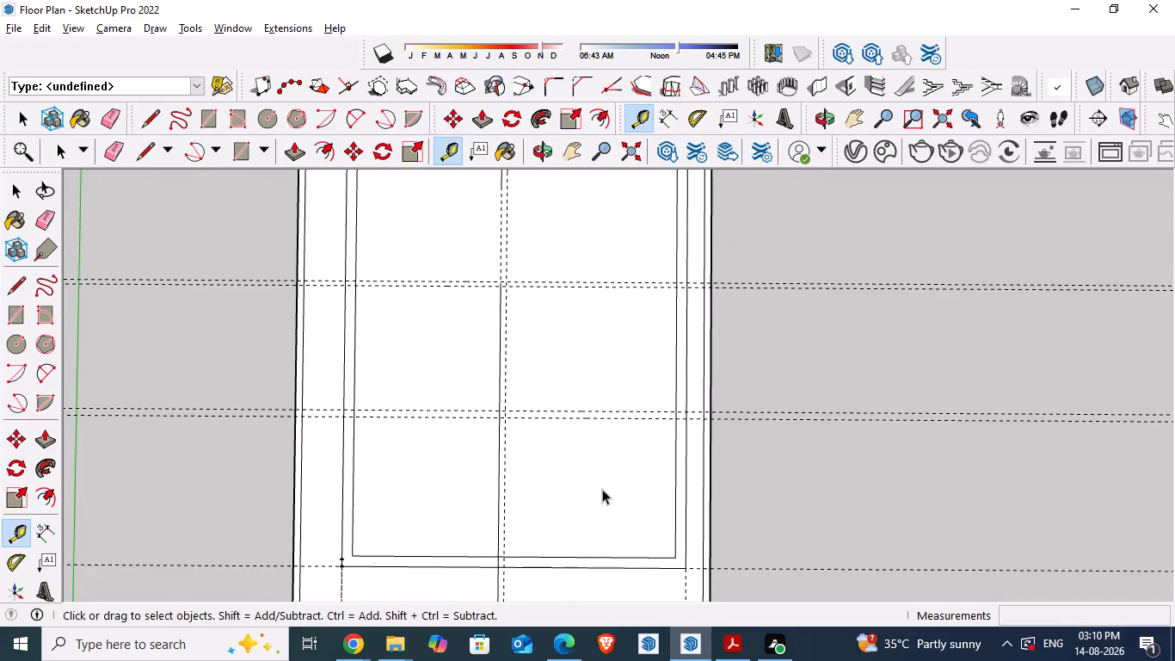
left_click(44, 534)
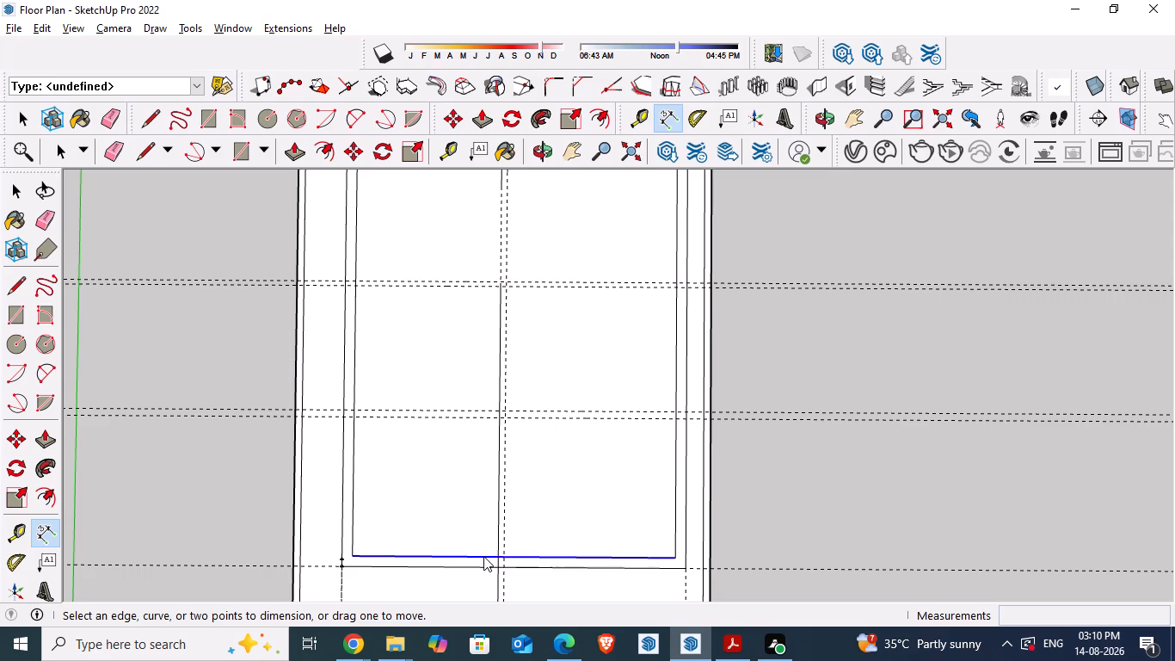
left_click(506, 557)
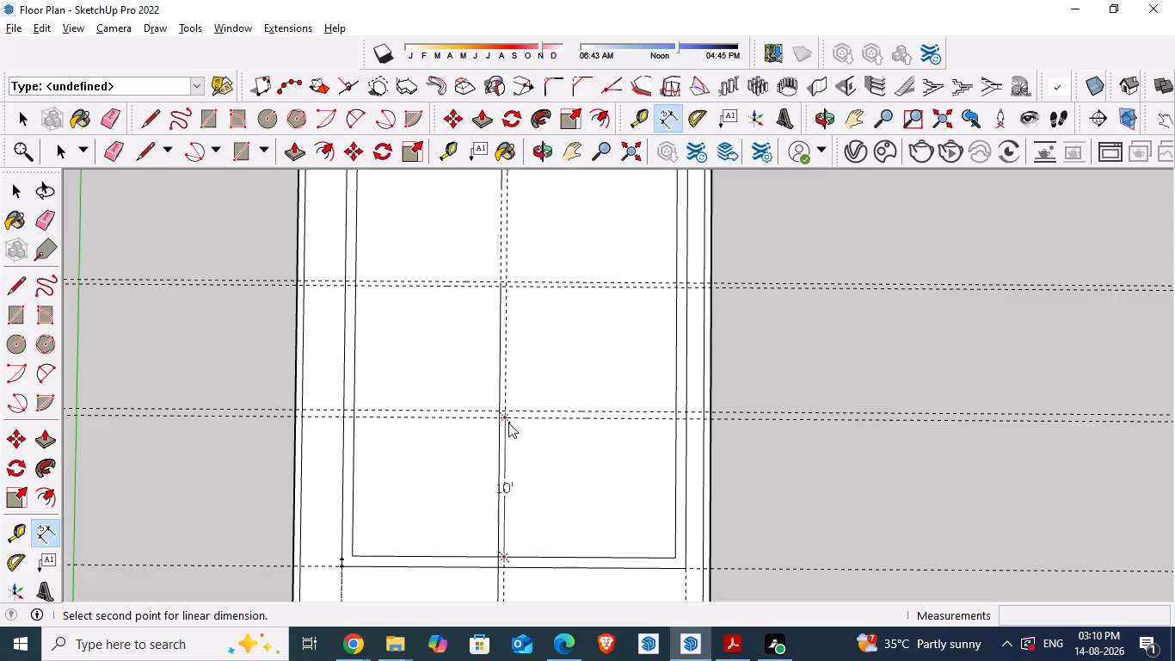
left_click(508, 423)
left_click(548, 435)
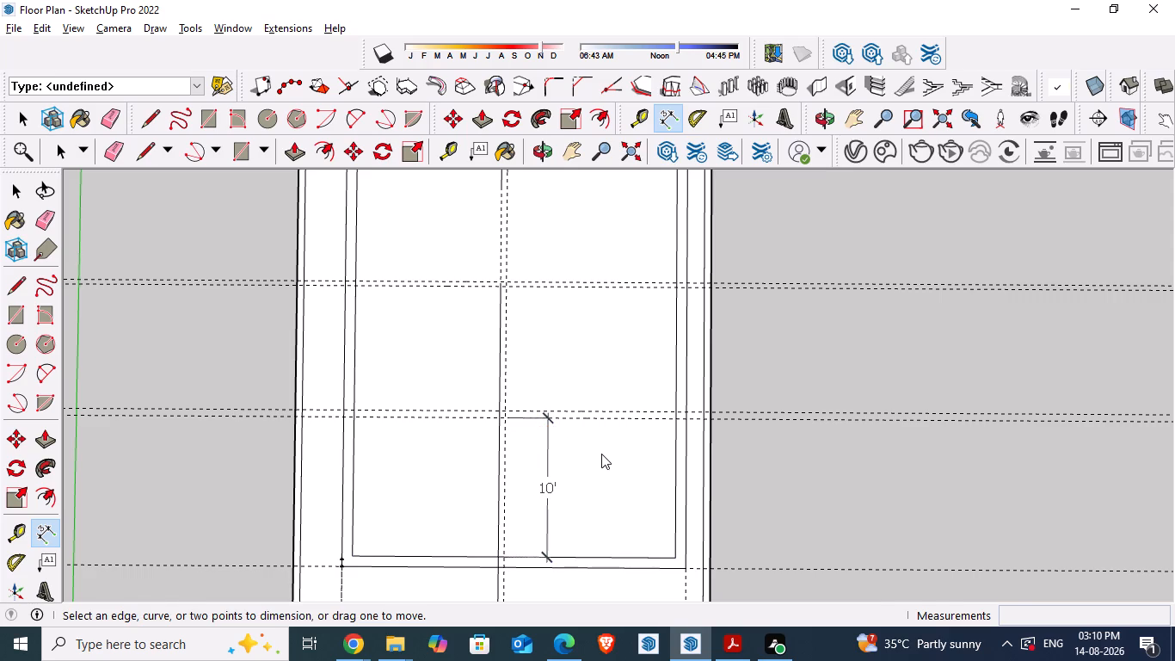
Check the middle bedroom in the PDF and dimension its depth between the two pairs of cross guides.
key("alt+Tab")
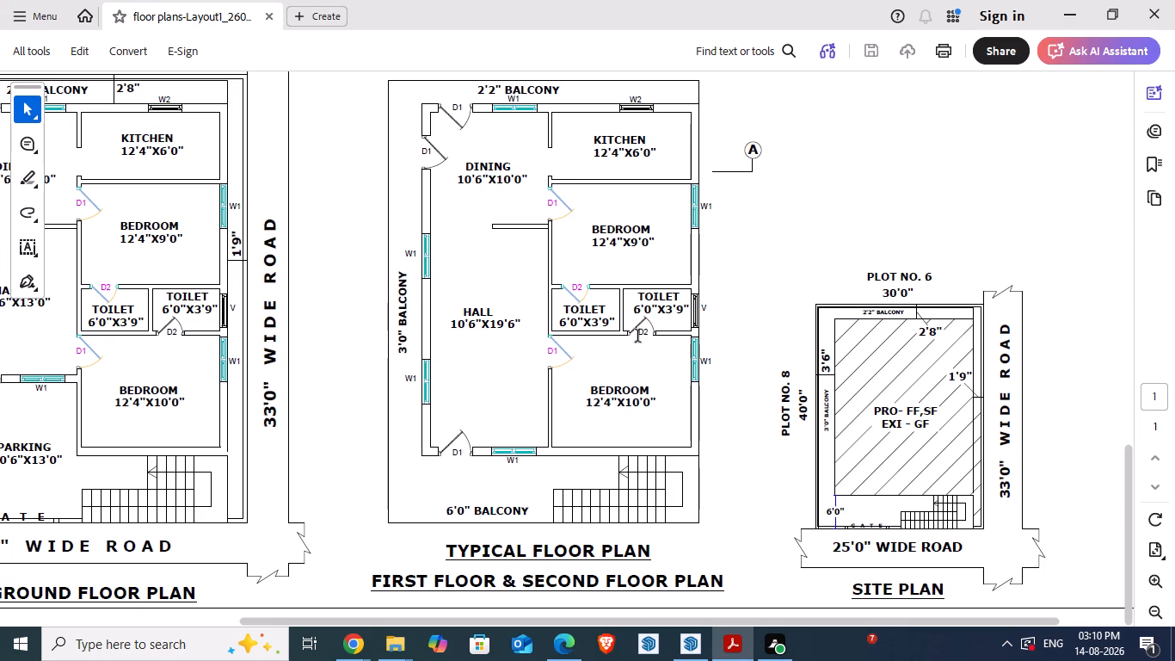
key("alt+Tab")
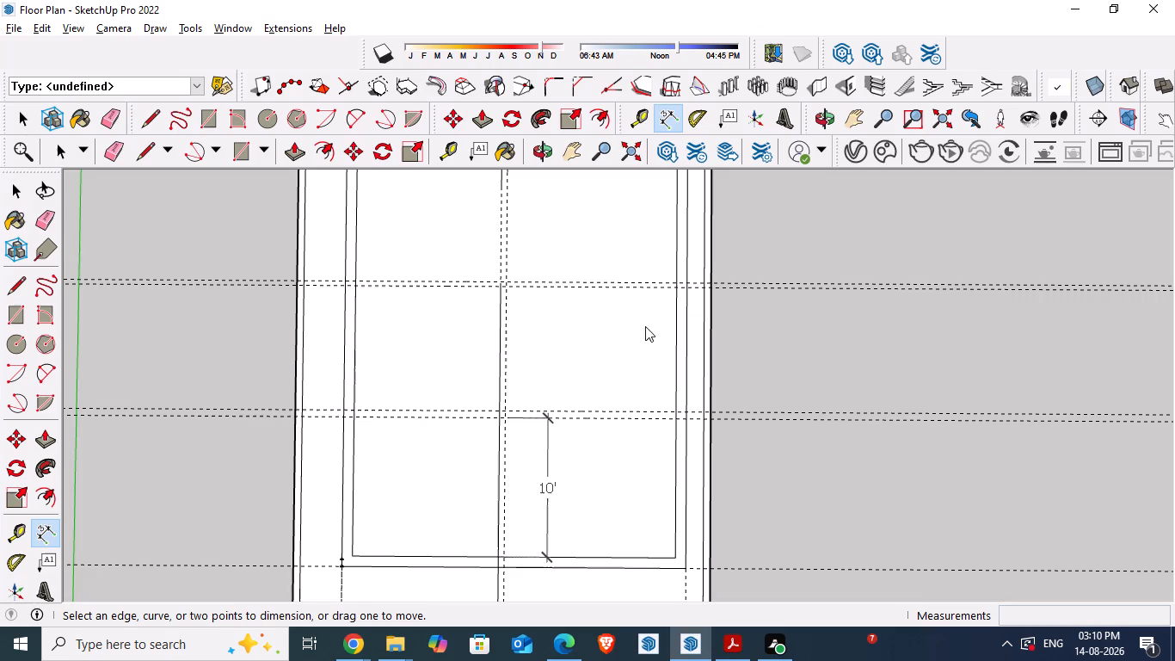
left_click(600, 285)
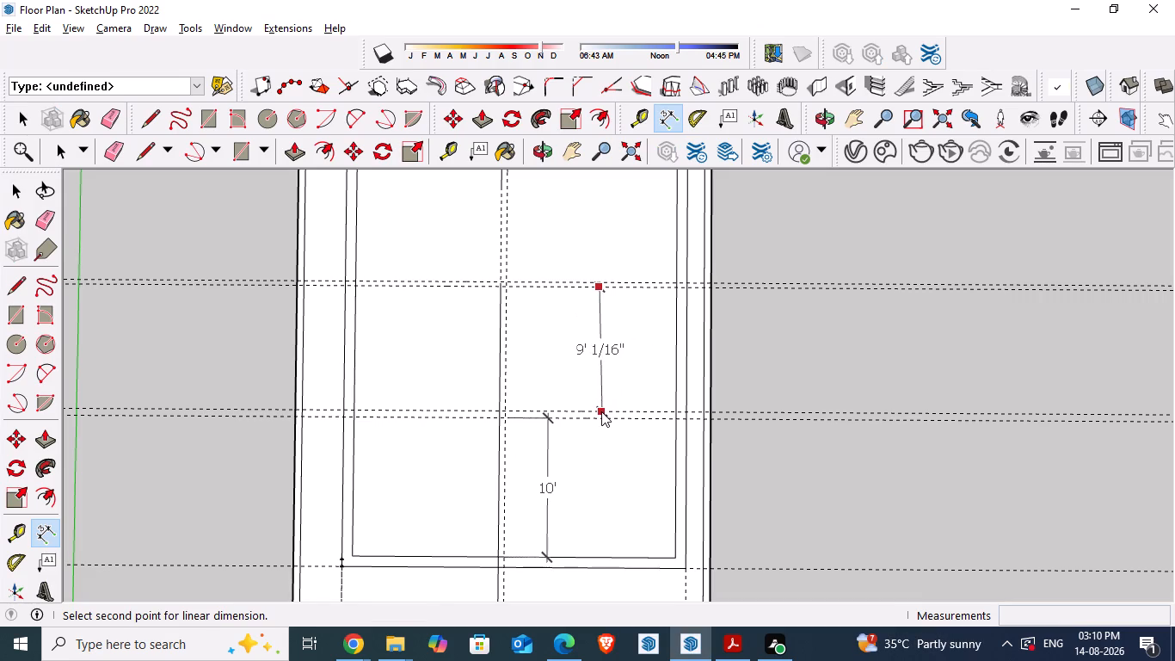
left_click(600, 410)
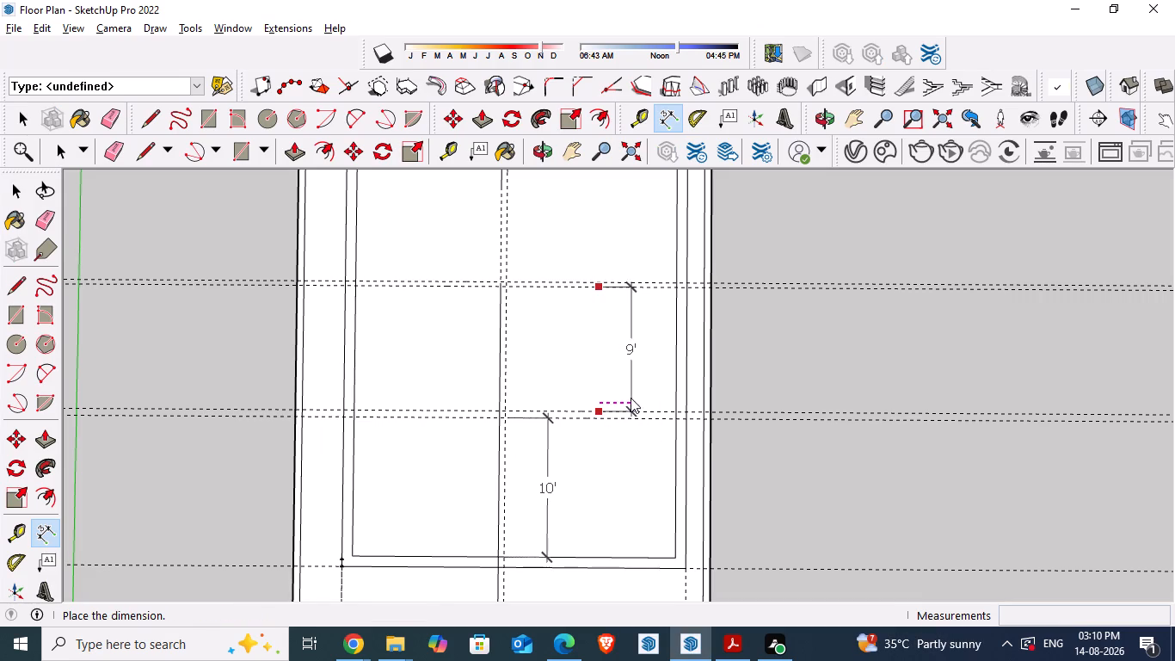
left_click(613, 395)
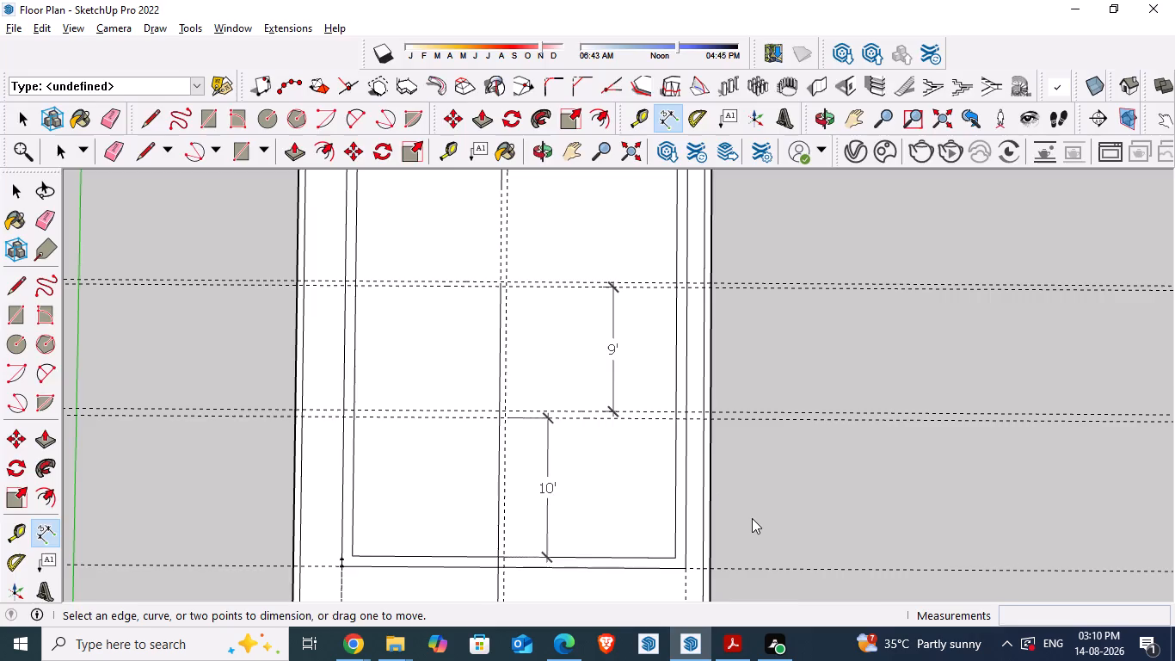
Check the PDF and dimension the rear room depth from the rear inner wall corner beside the kitchen area to the nearest cross guide.
key("alt+Tab")
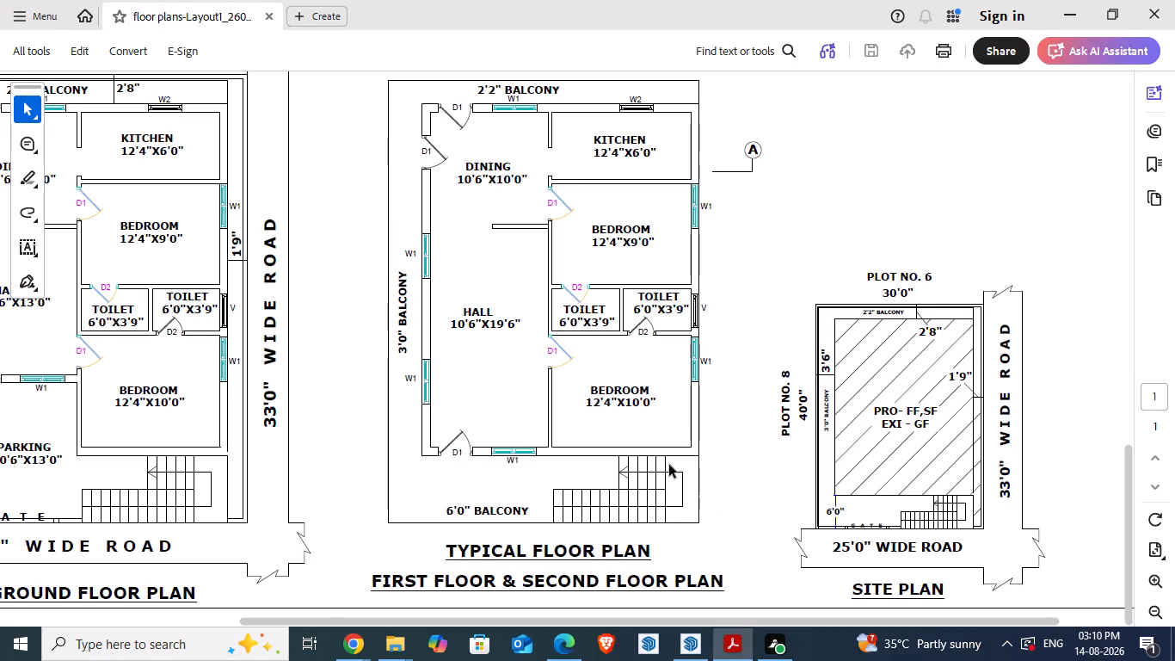
key("alt+Tab")
scroll(657, 465, "up", 2)
scroll(657, 465, "down", 6)
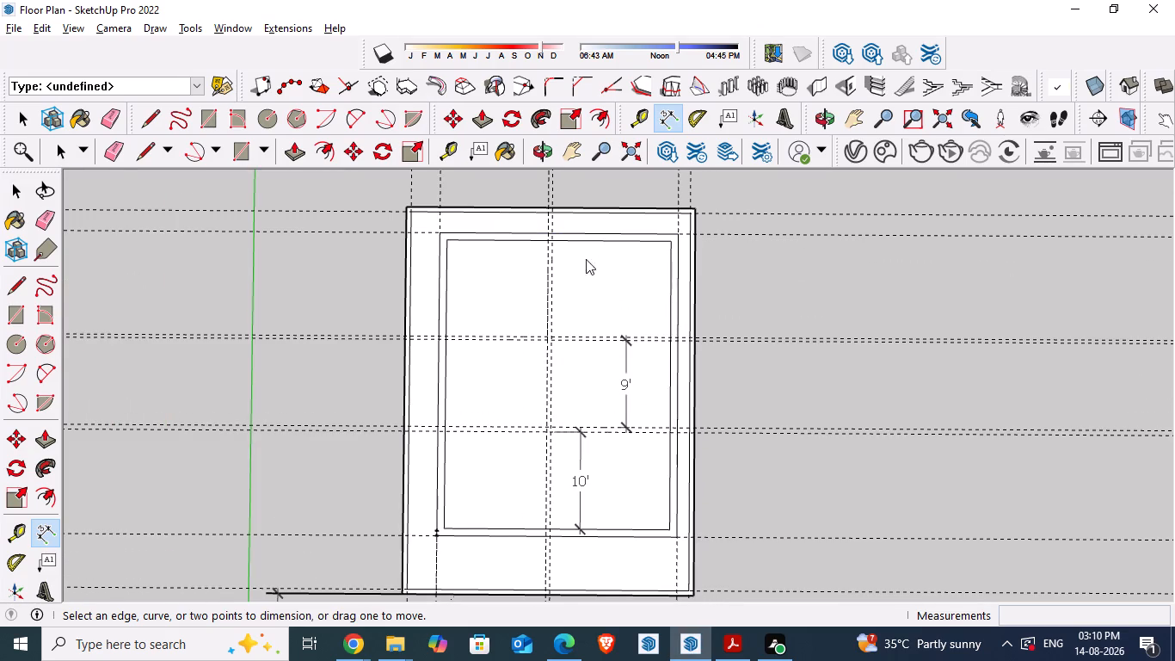
left_click(47, 537)
left_click(669, 248)
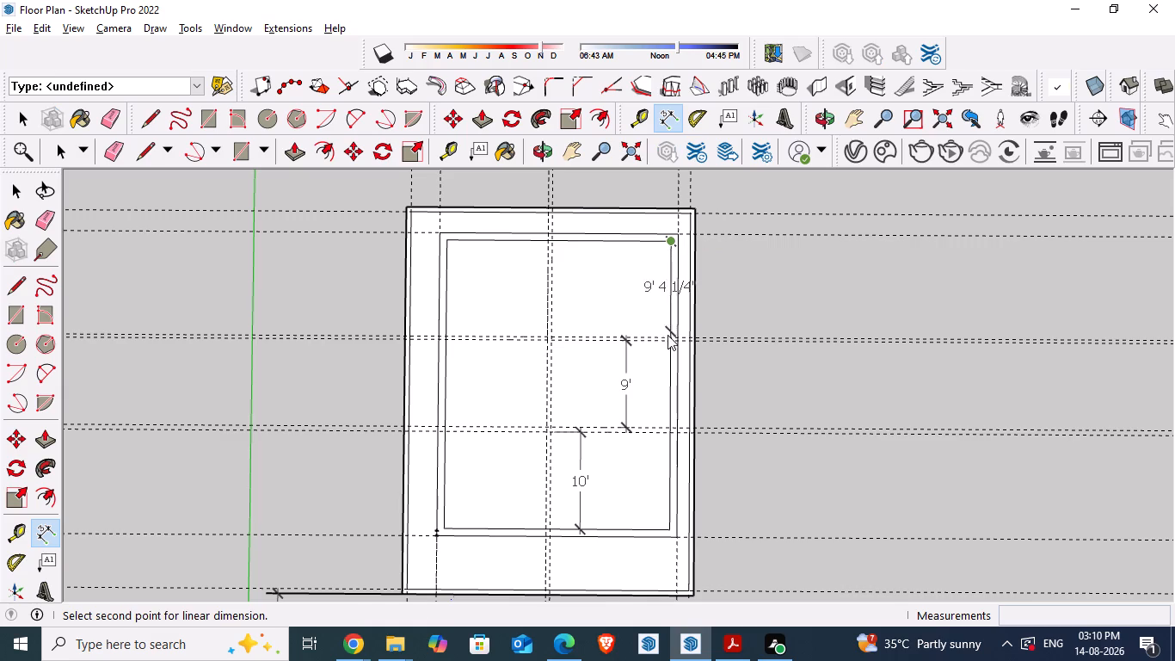
left_click(671, 335)
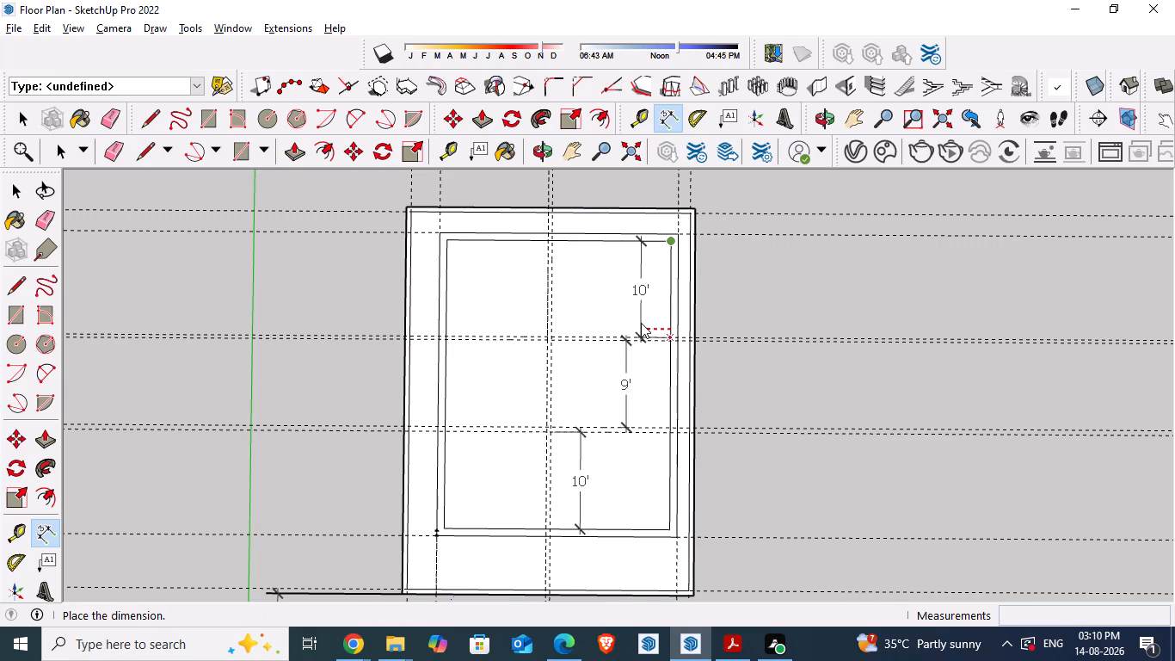
left_click(641, 323)
Compare the rear room depth in the model with the kitchen and bedroom sizes in the PDF's ground and typical floor plans.
key("alt+Tab")
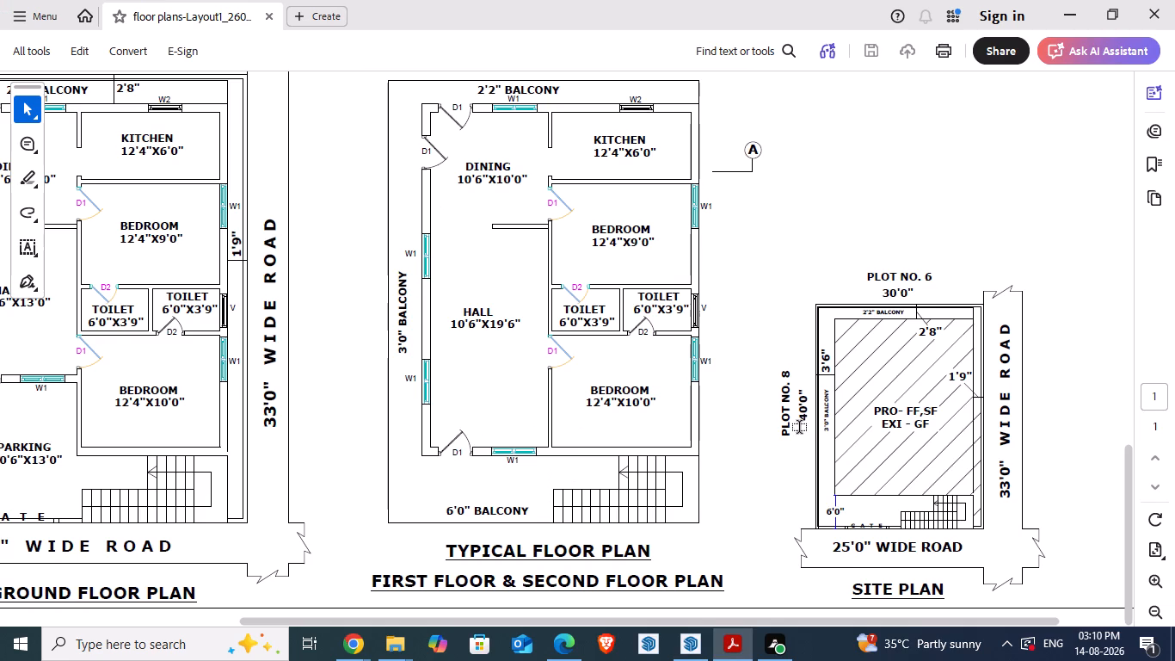
key("alt+Tab")
scroll(634, 271, "up", 4)
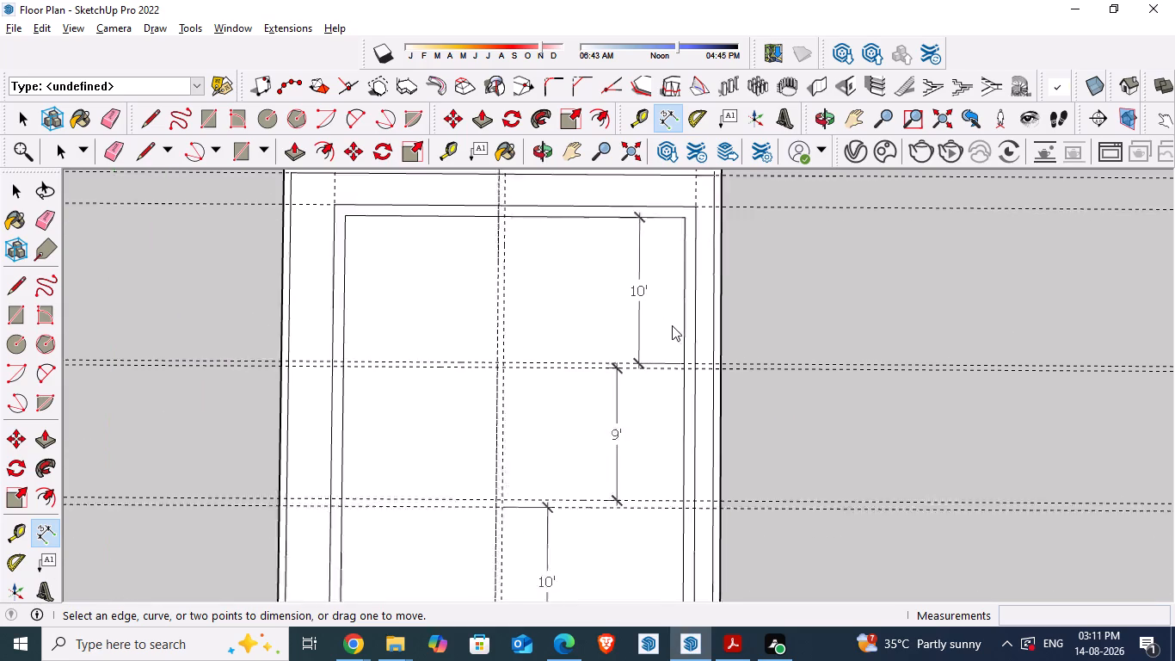
scroll(672, 325, "up", 1)
key("alt+Tab")
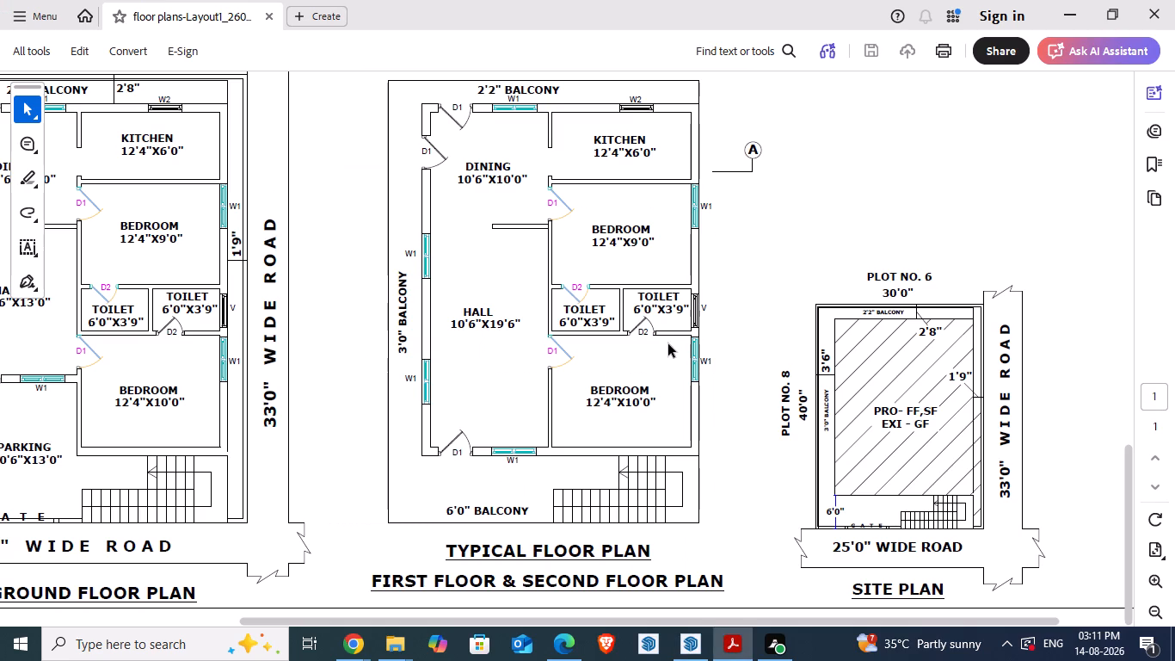
left_click_drag(452, 621, 435, 617)
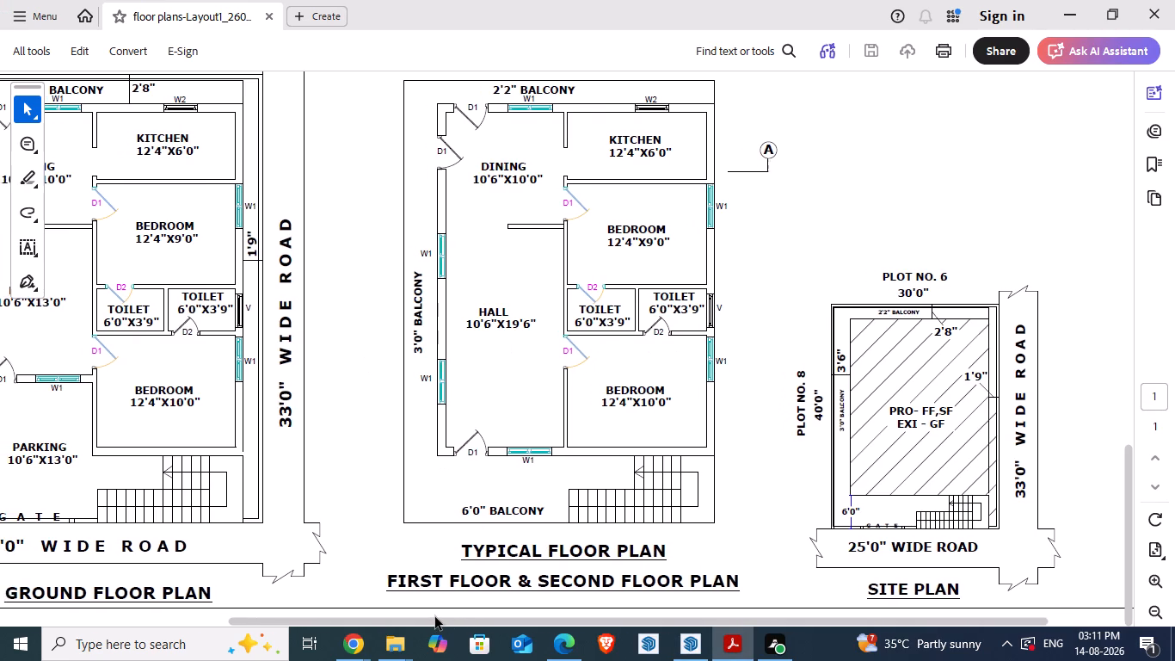
left_click_drag(435, 617, 367, 617)
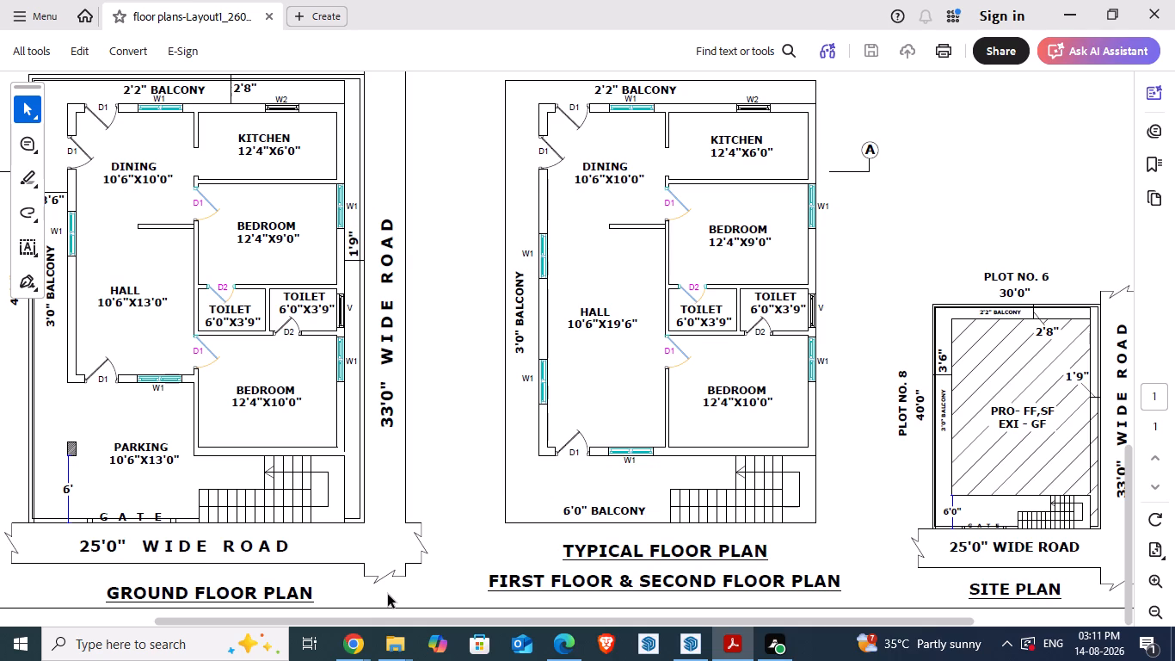
key("alt+Tab")
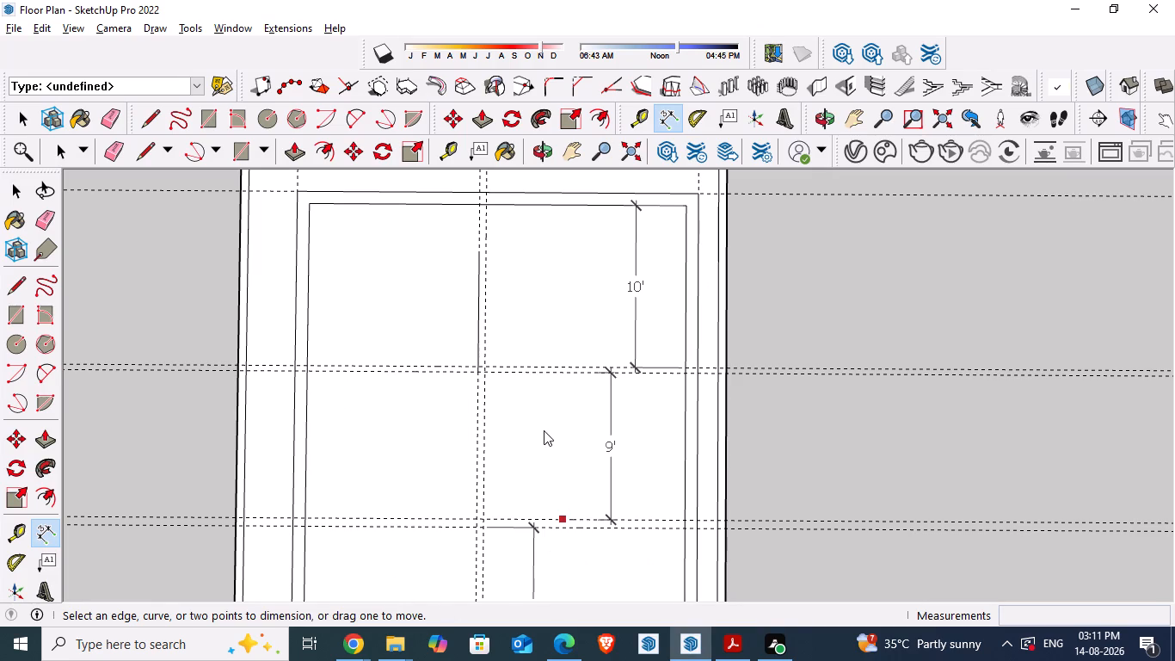
Delete the 10' depth dimension between the rear inner wall edge and the nearest cross guide.
scroll(541, 435, "down", 1)
left_click(628, 296)
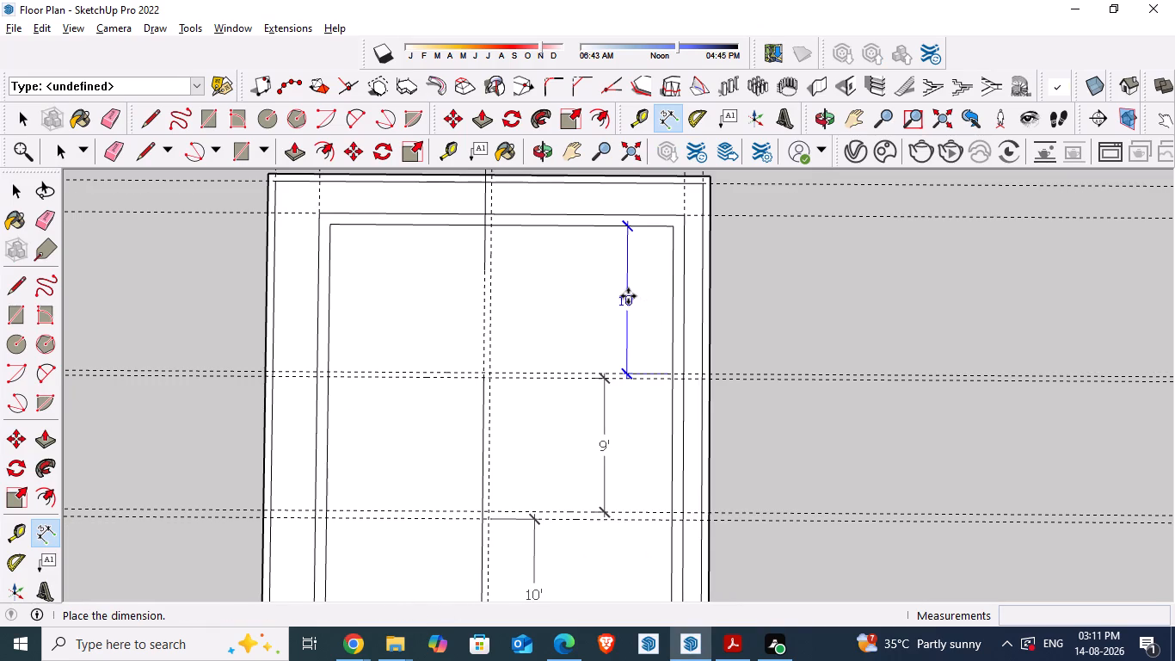
key("Delete")
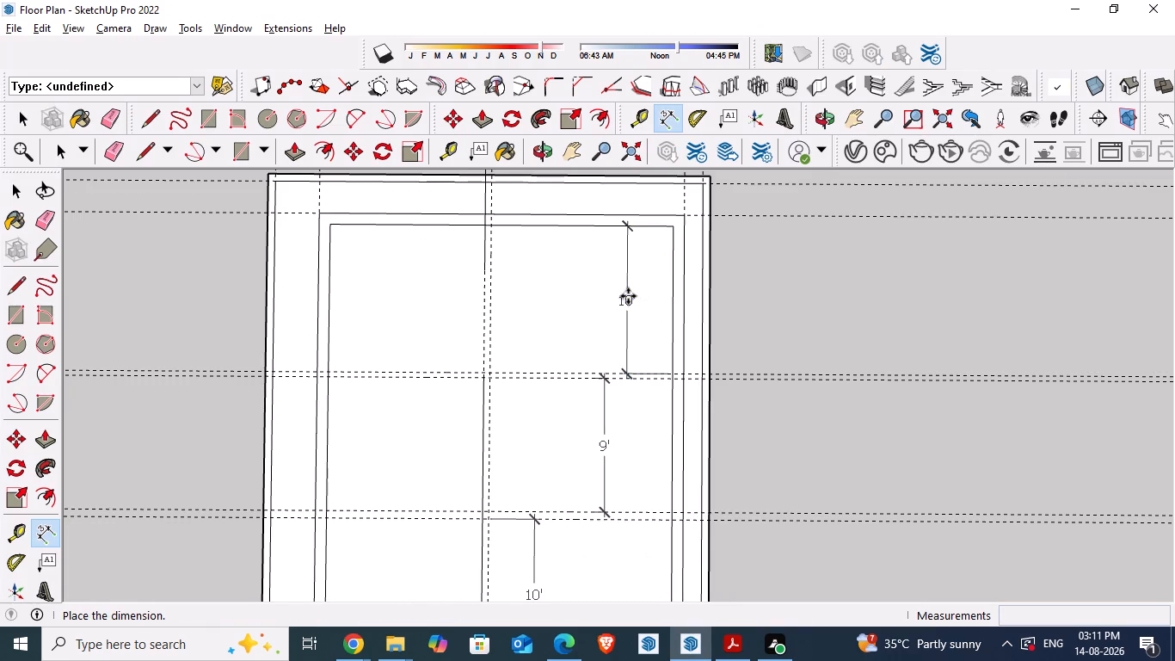
left_click(624, 300)
key("Delete")
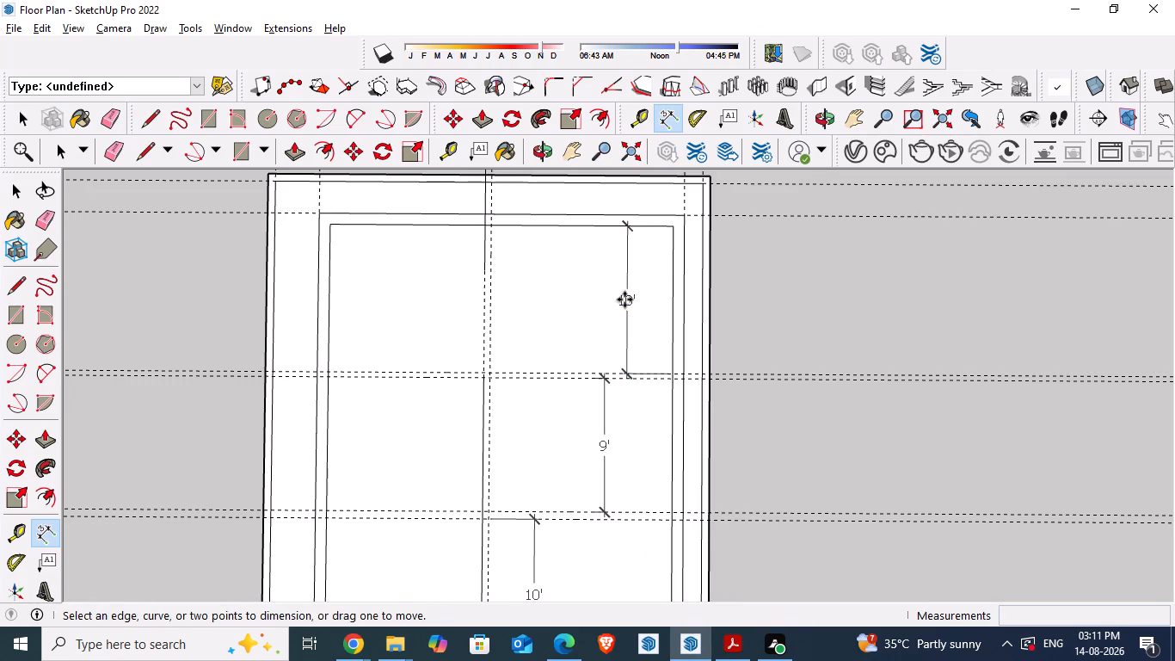
left_click(624, 308)
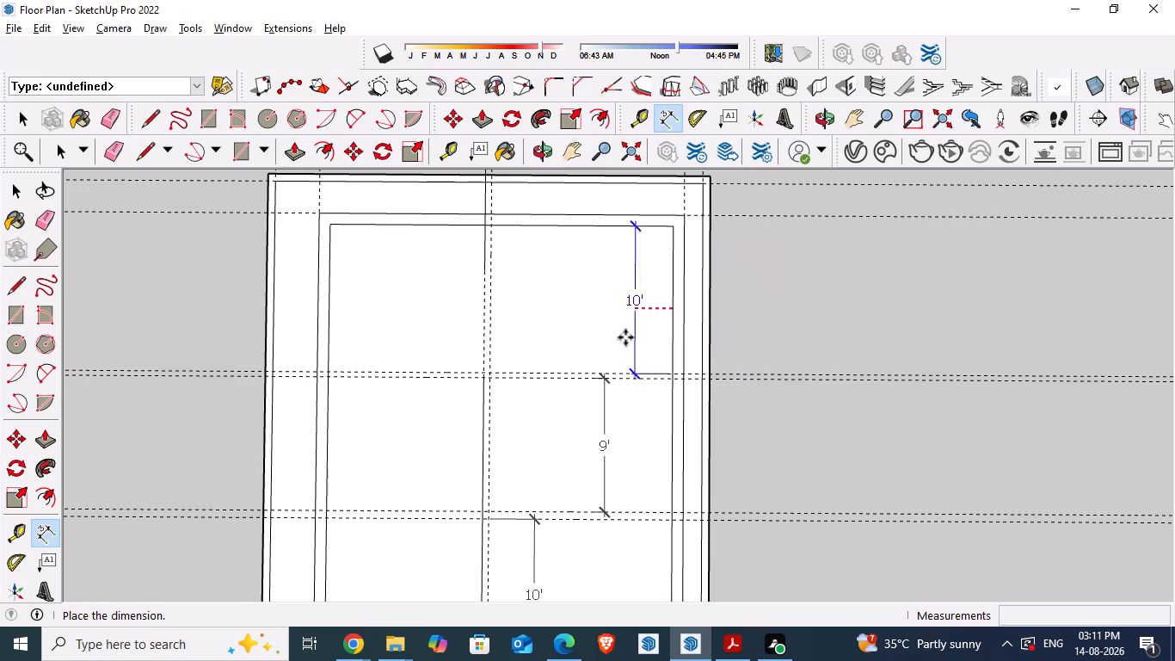
left_click(605, 337)
key("space")
left_click(604, 298)
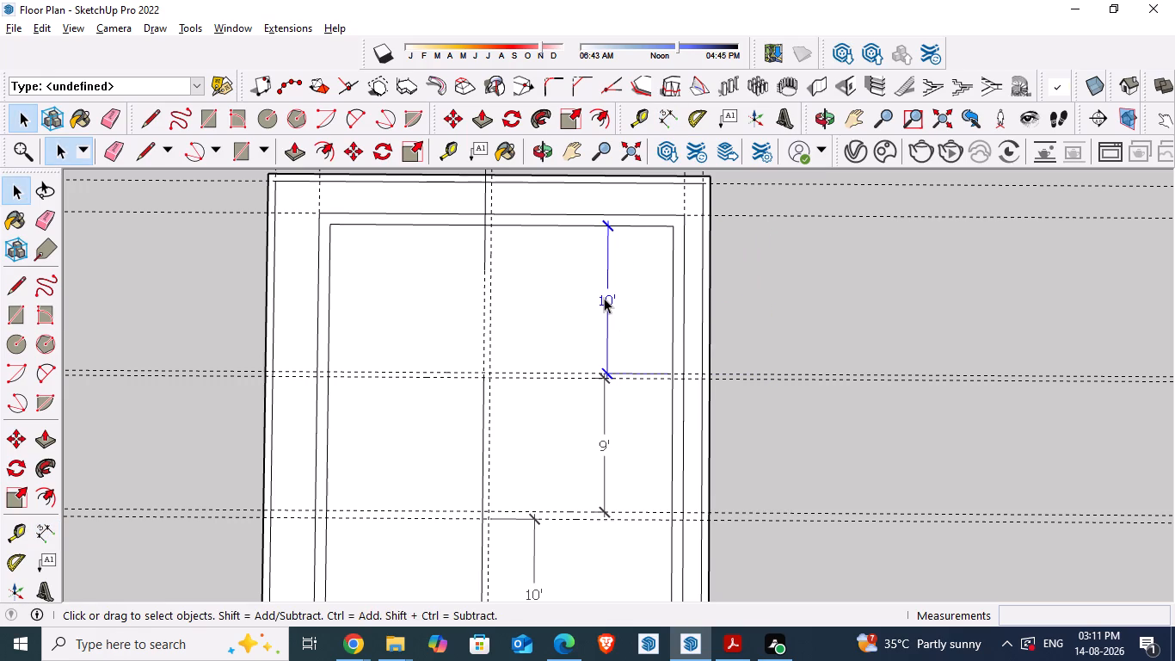
key("Delete")
Place a cross guide 6' in from the rear inner wall edge for the kitchen depth.
key("t")
left_click(592, 228)
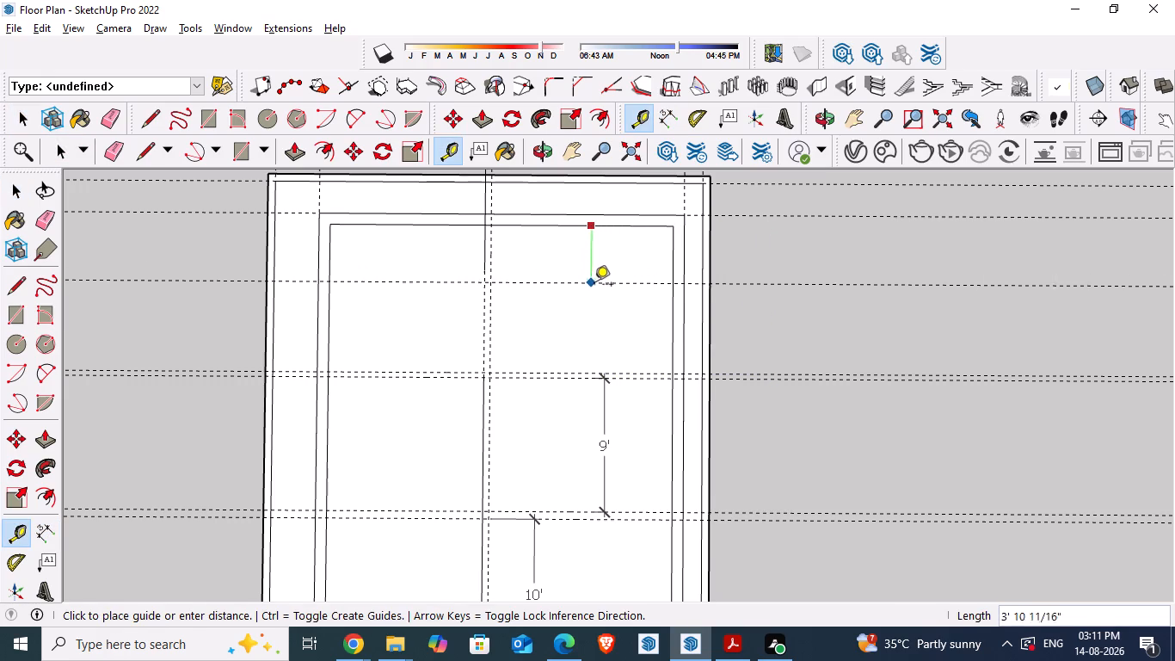
type("6'")
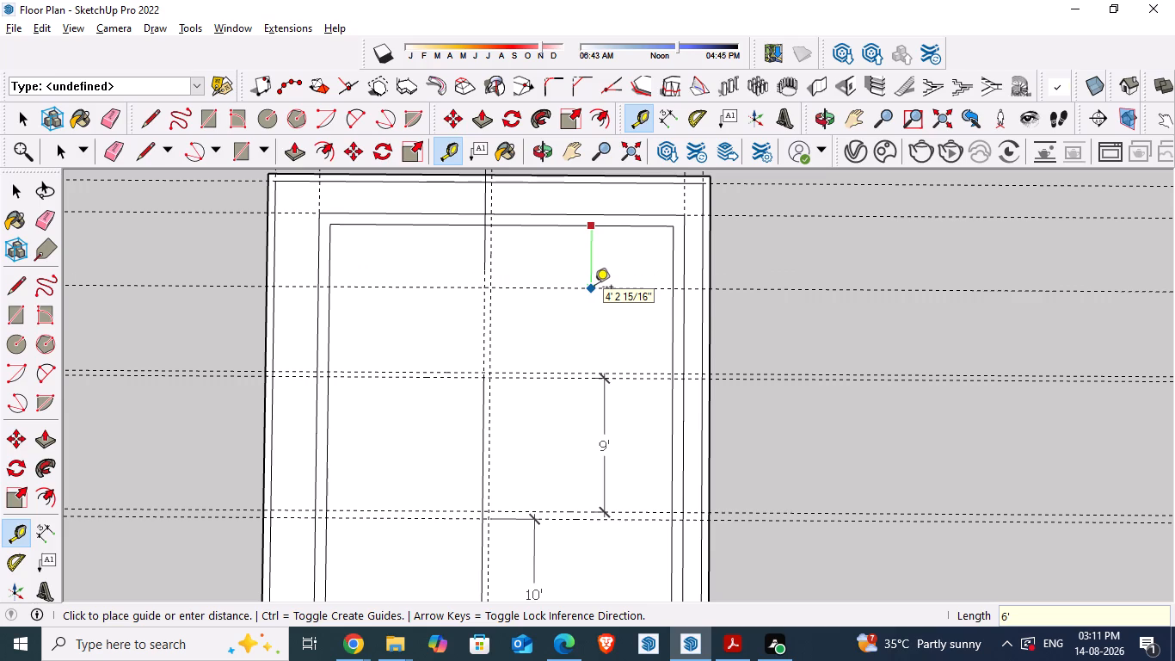
key("Return")
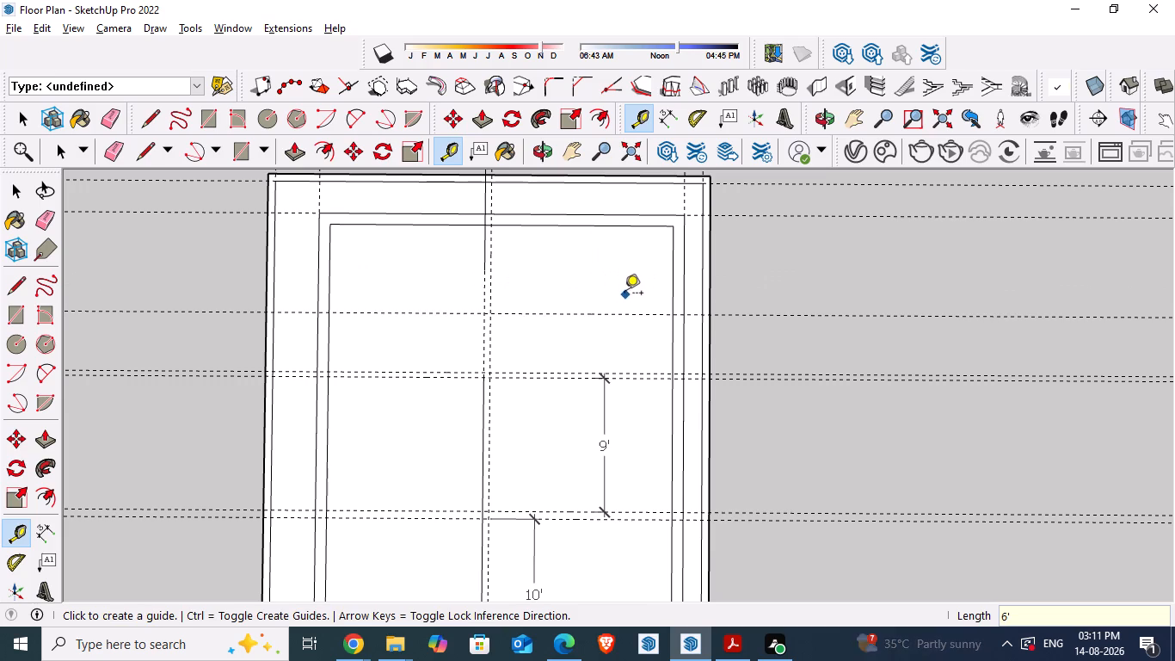
Compare the new kitchen guide with the room layout in the PDF and save the model.
key("alt+Tab")
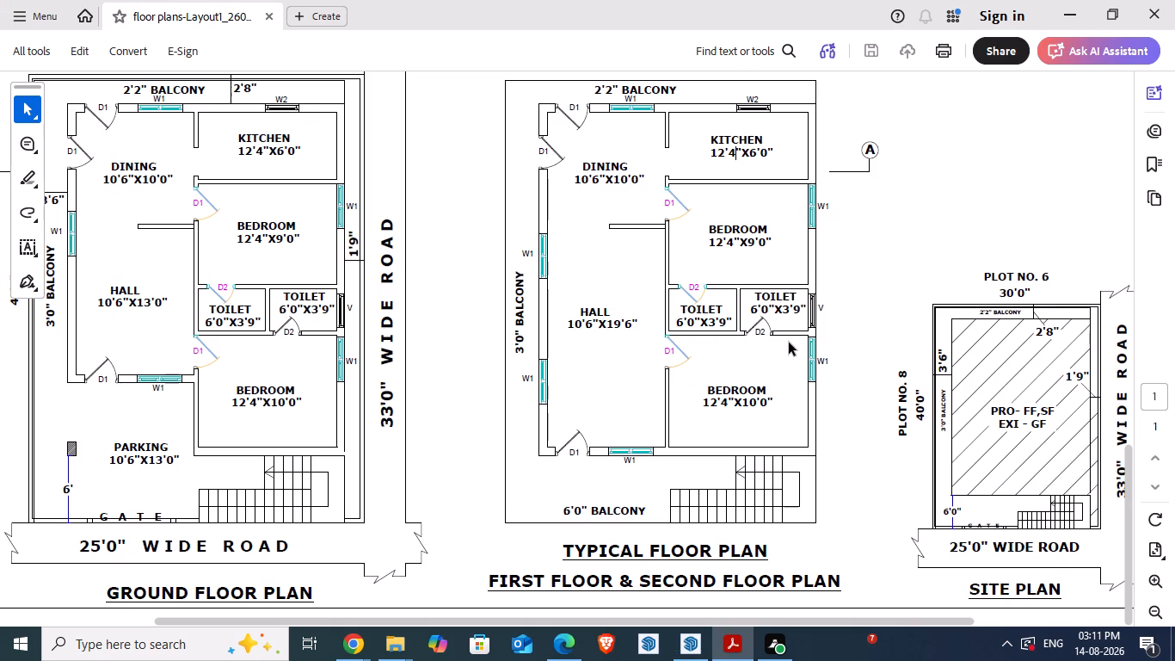
key("alt+Tab")
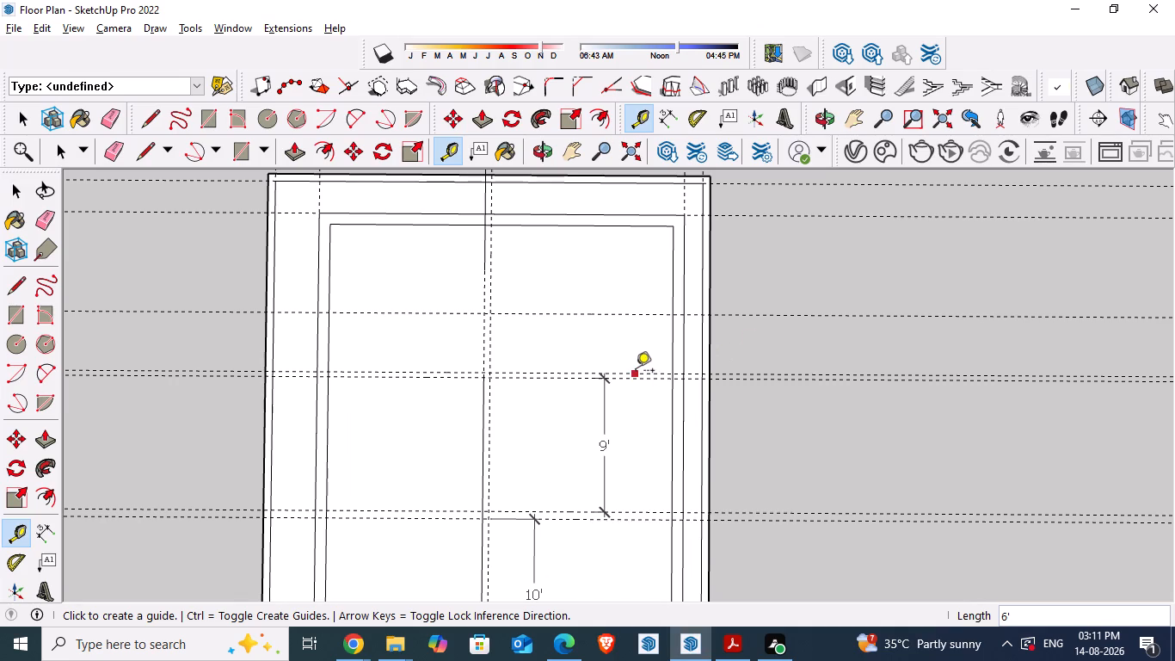
key("alt+Tab")
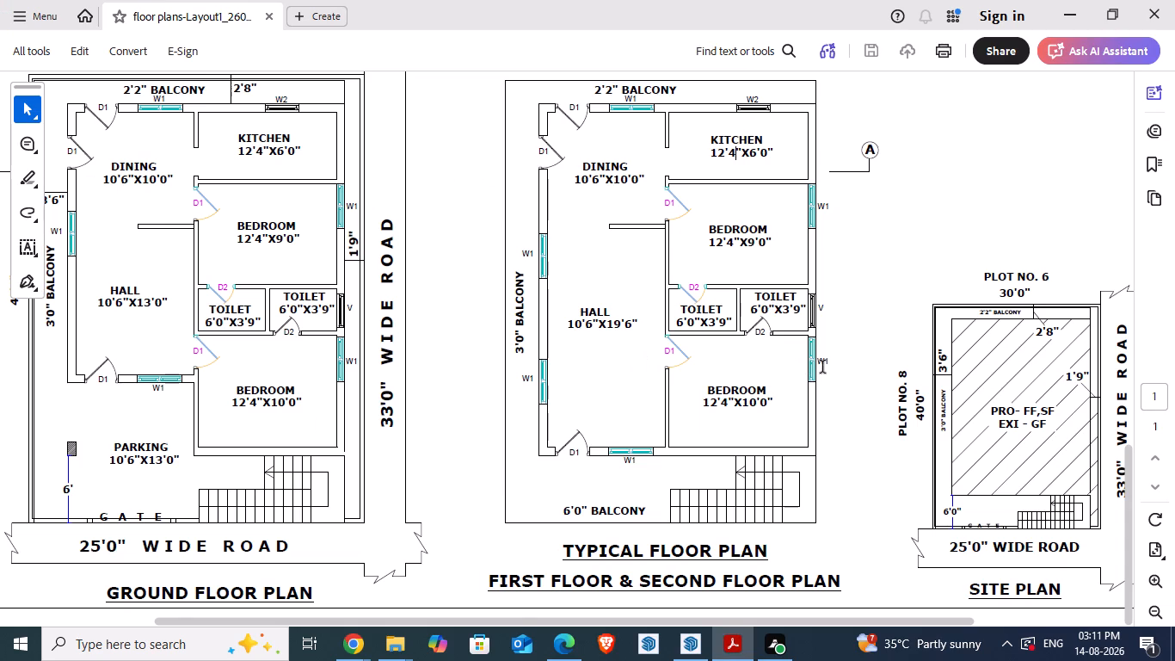
key("alt+Tab")
key("alt+Tab")
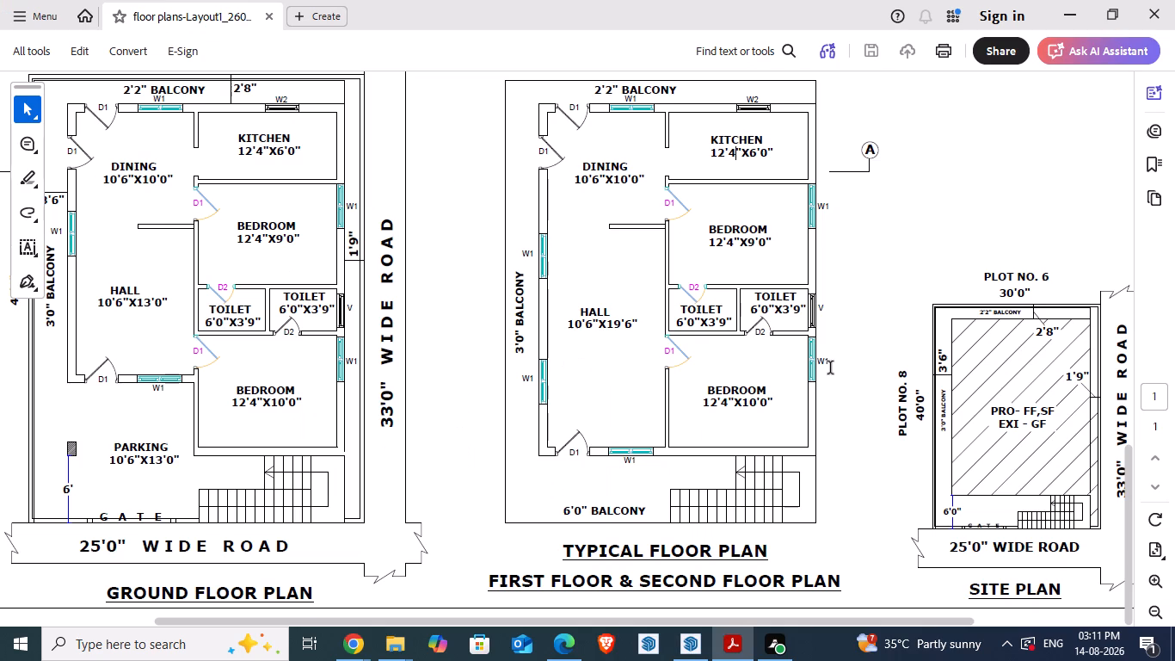
key("alt+Tab")
left_click(831, 368)
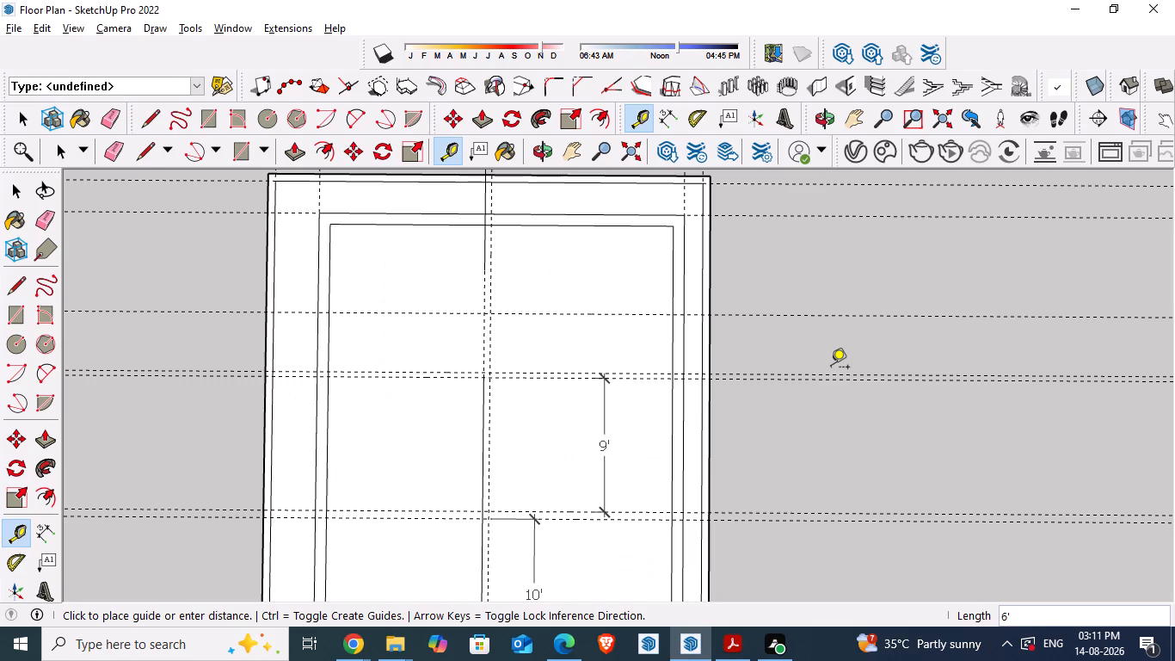
key("space")
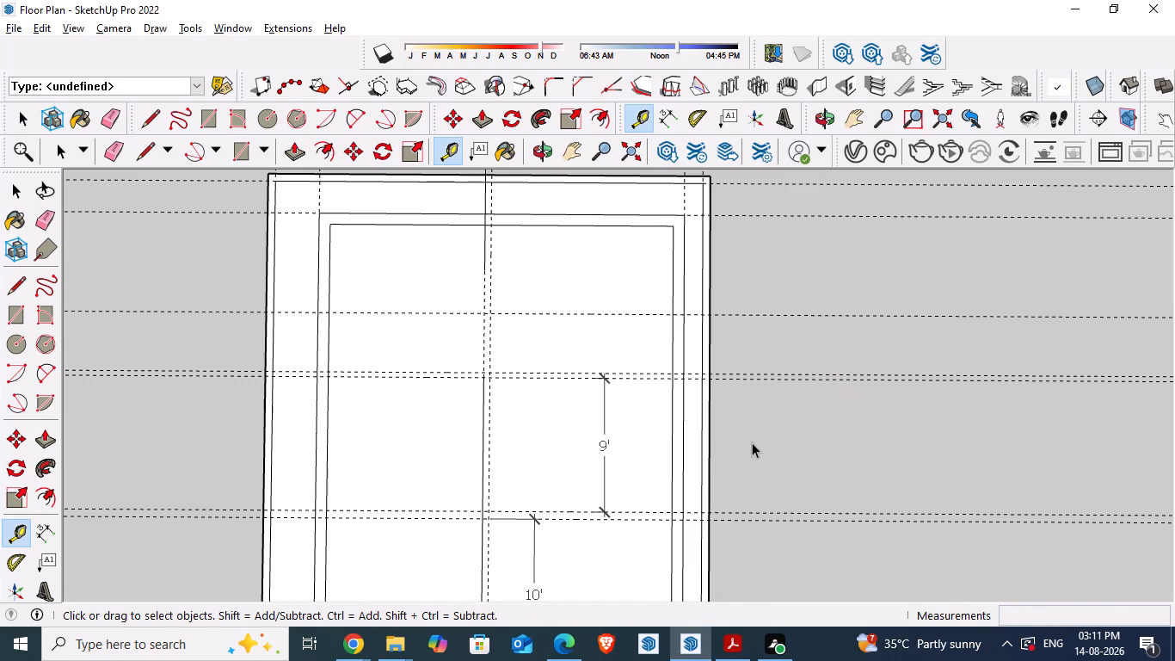
key("alt+Tab")
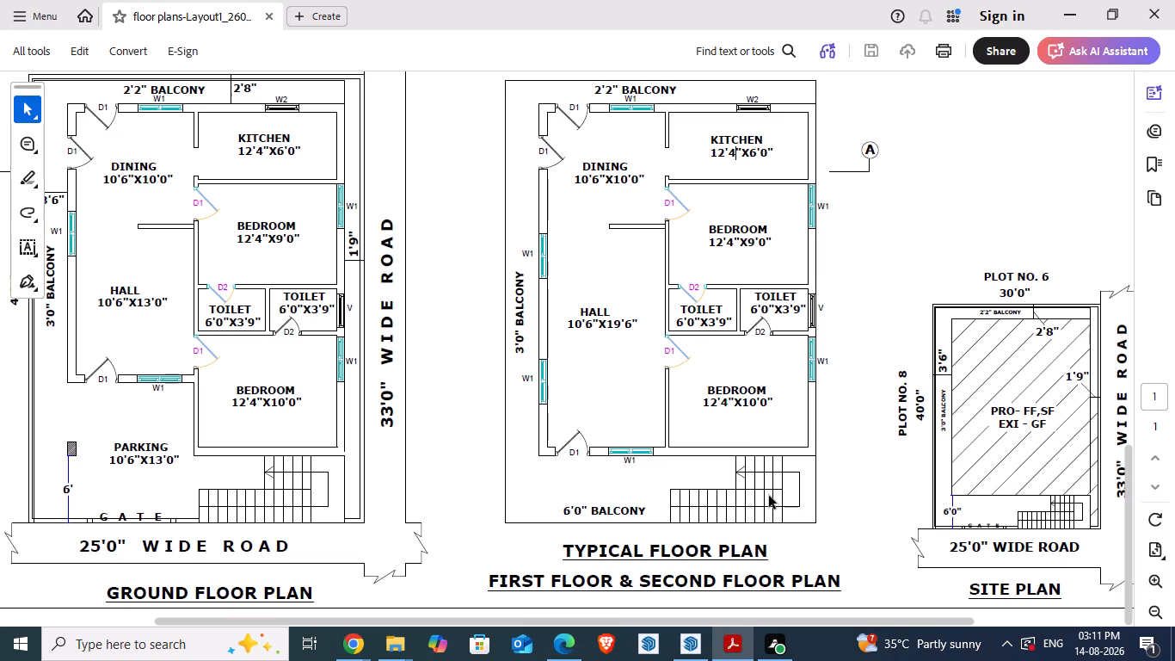
key("alt+Tab")
key("ctrl+s")
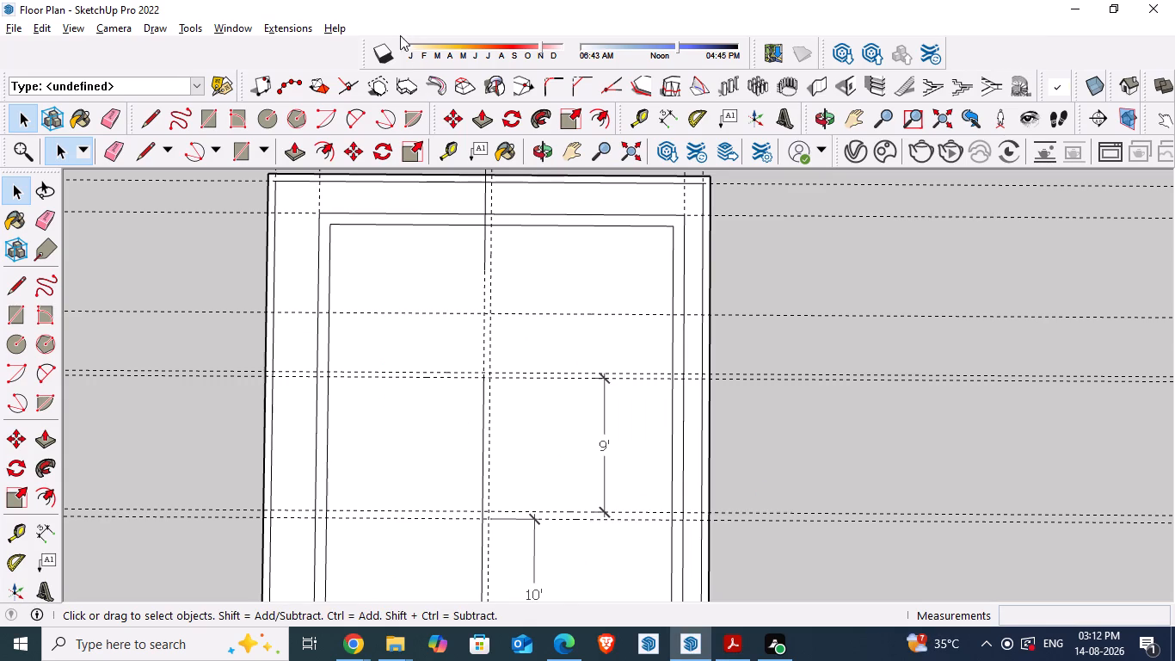
Dimension the kitchen depth from the rear inner wall corner to the new cross guide.
left_click(40, 528)
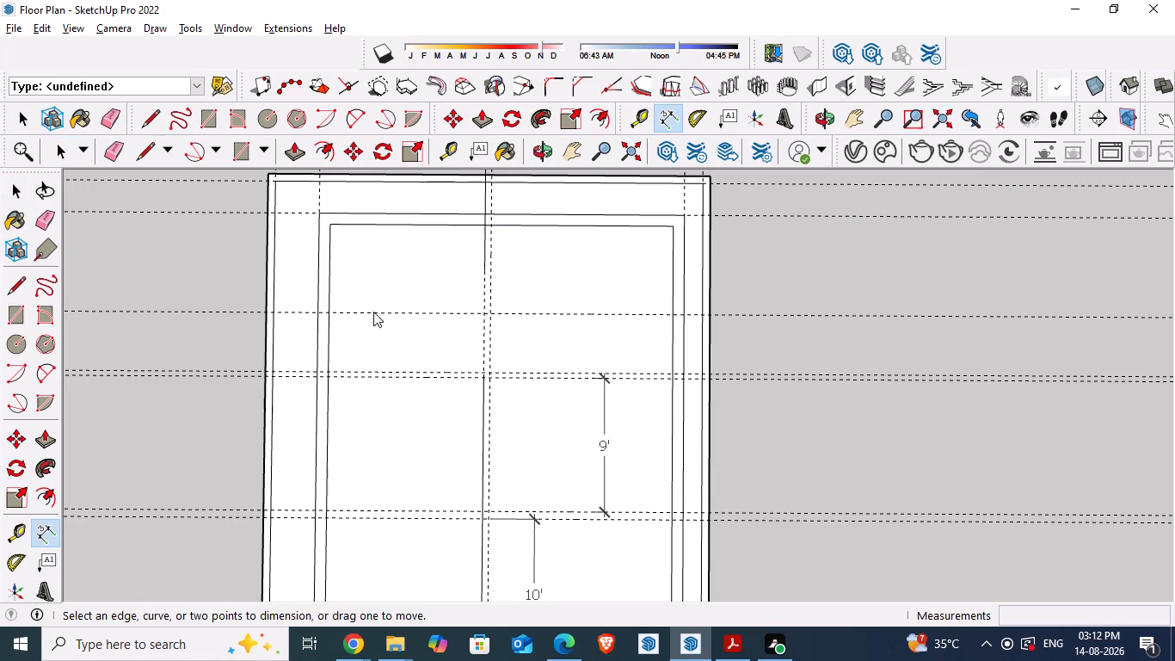
left_click(51, 532)
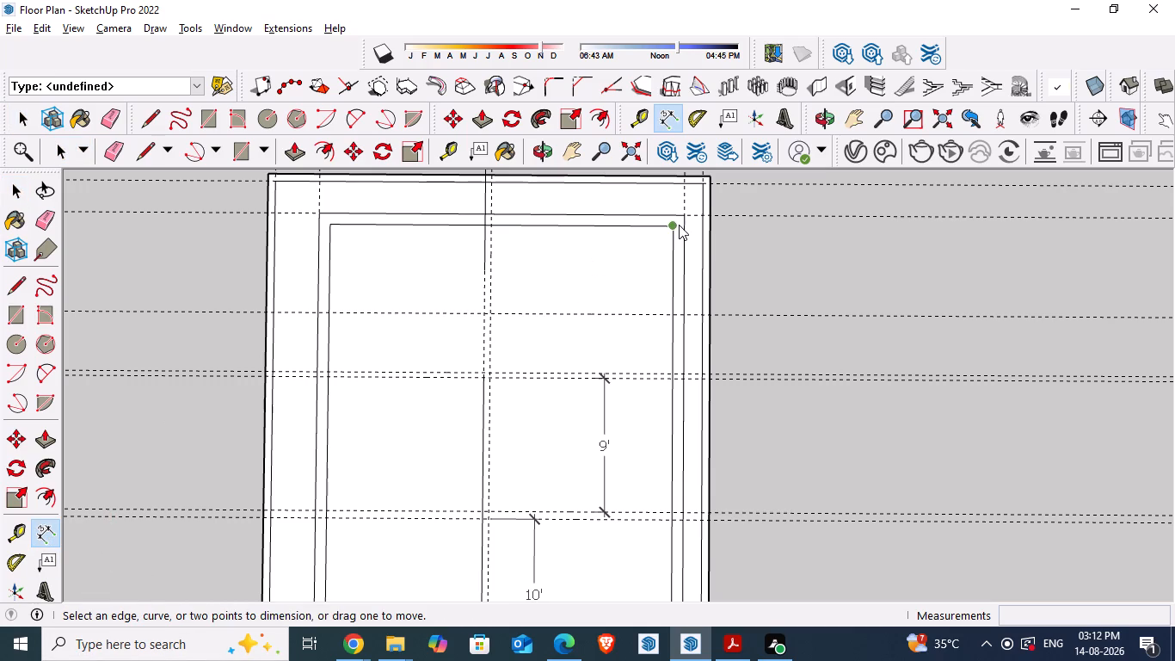
left_click(678, 225)
left_click(674, 317)
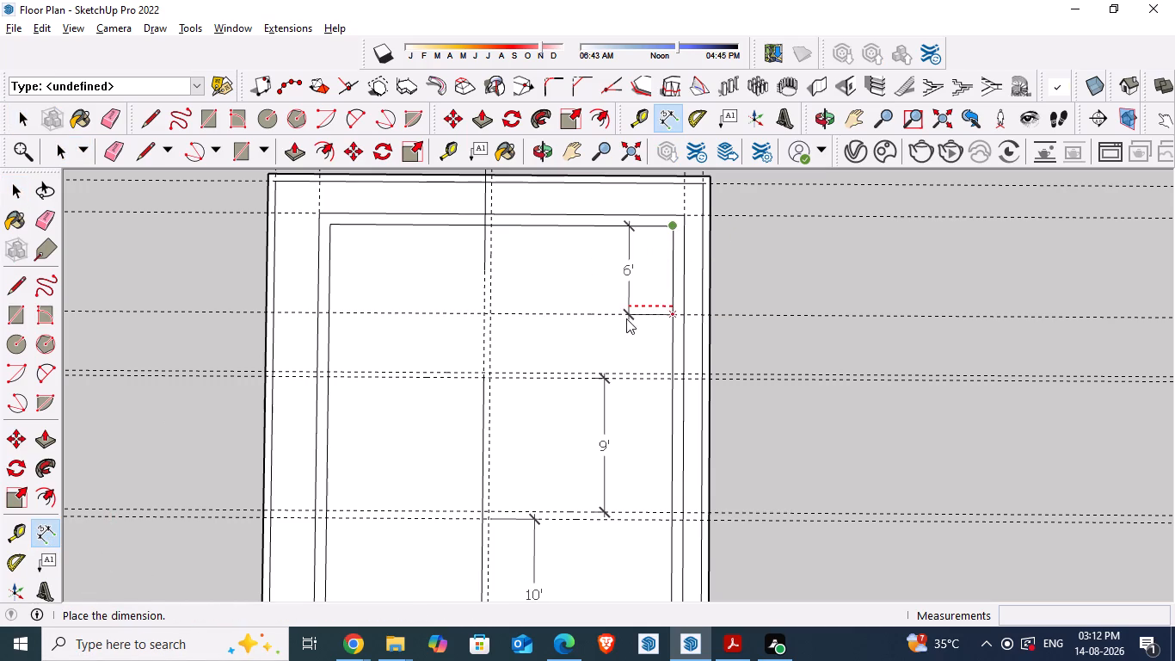
left_click(620, 318)
After checking the PDF, erase the pair of cross guides behind the middle room and its 9' dimension, and save the model.
key("alt+Tab")
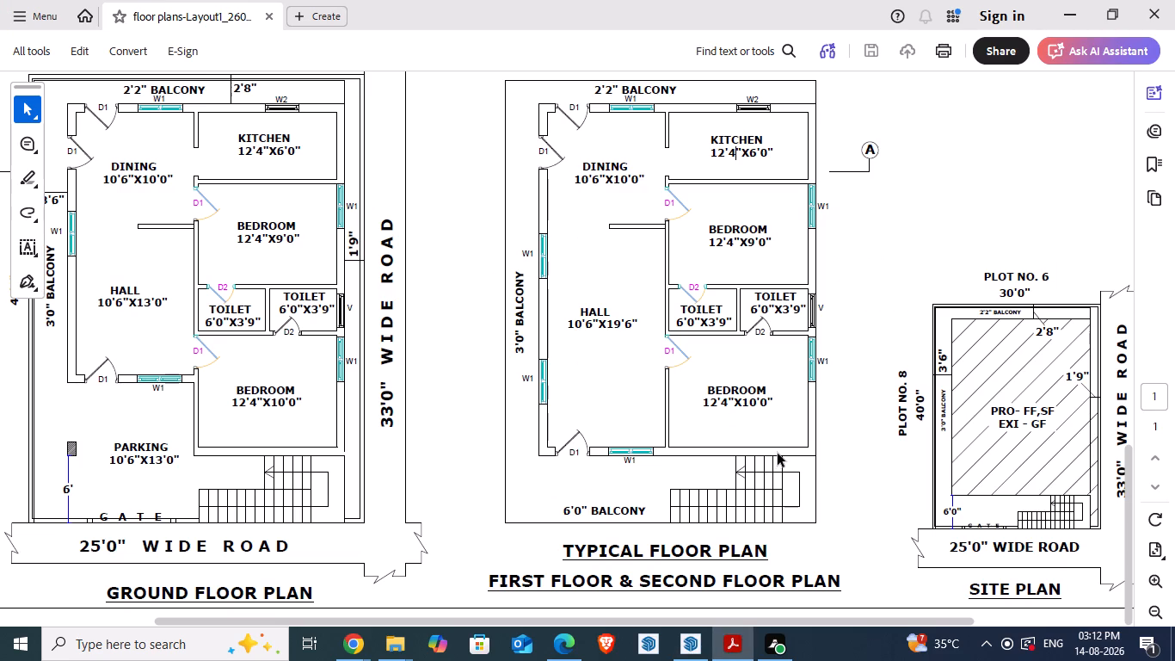
key("alt+Tab")
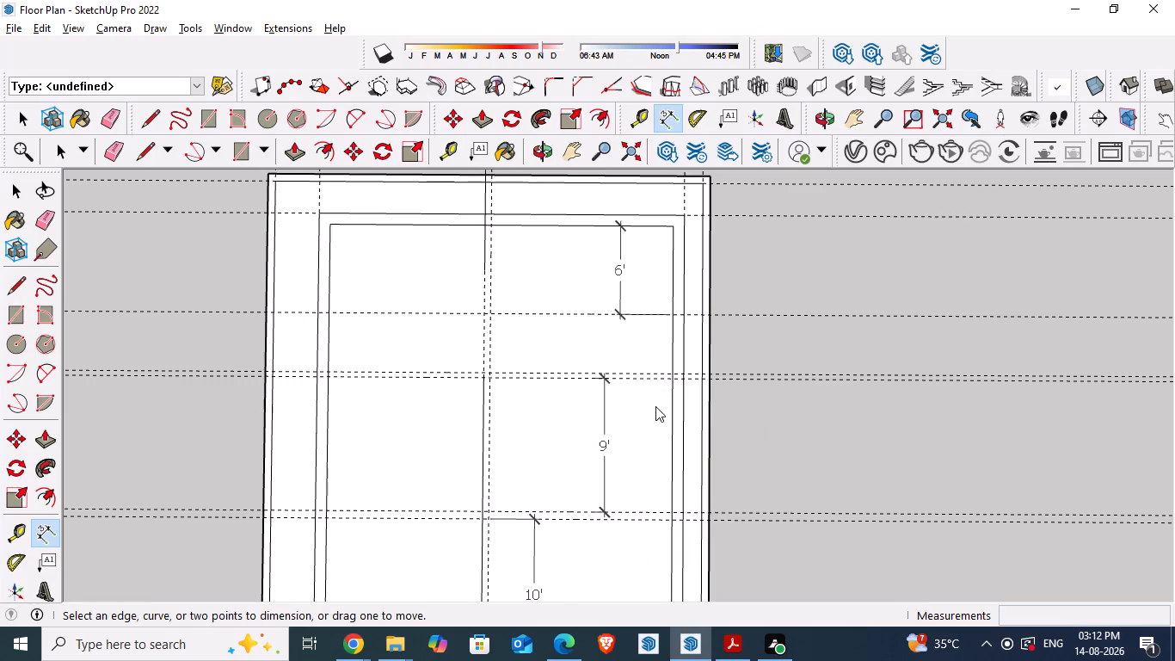
scroll(635, 408, "down", 1)
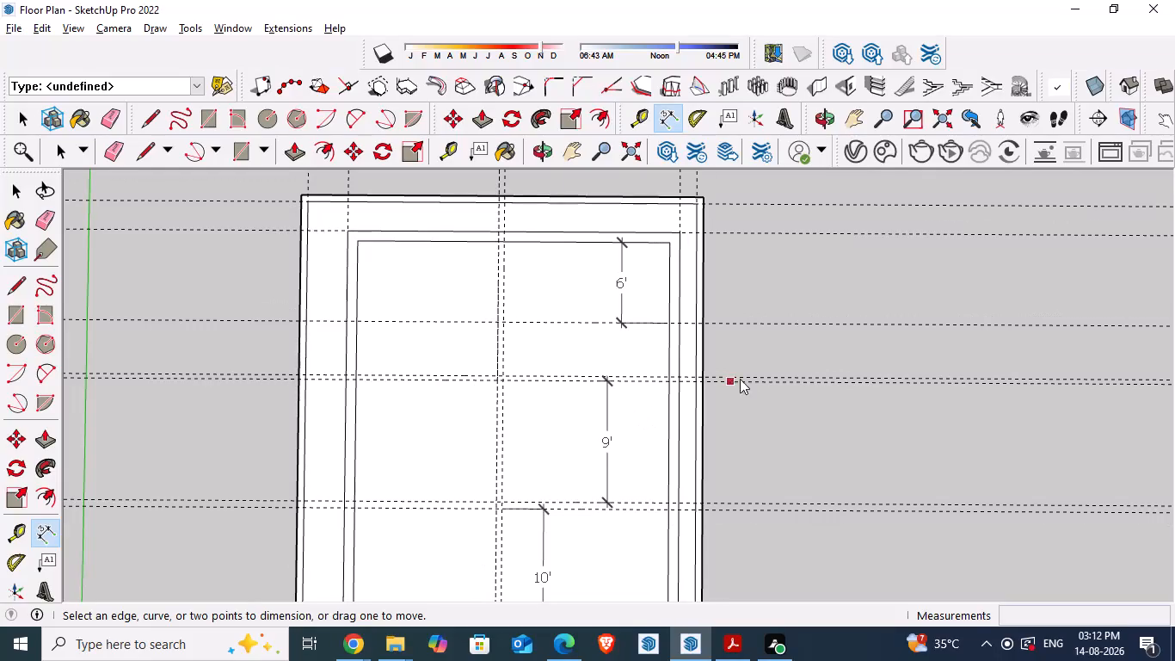
key("e")
left_click_drag(735, 359, 749, 395)
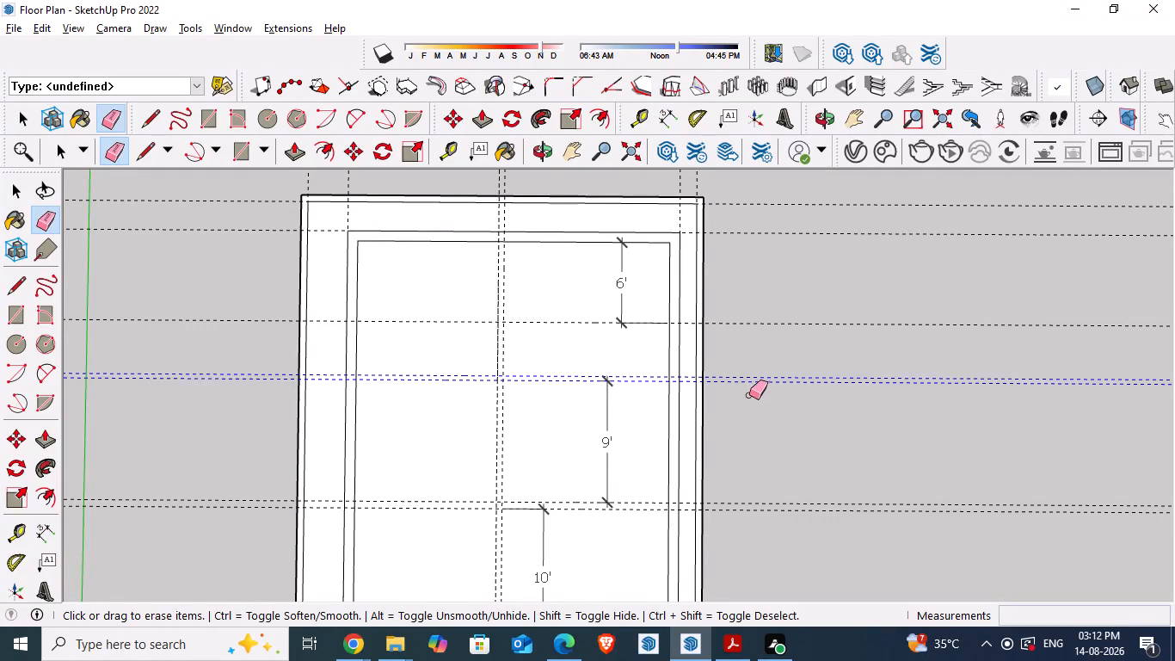
left_click_drag(749, 395, 750, 396)
left_click(606, 405)
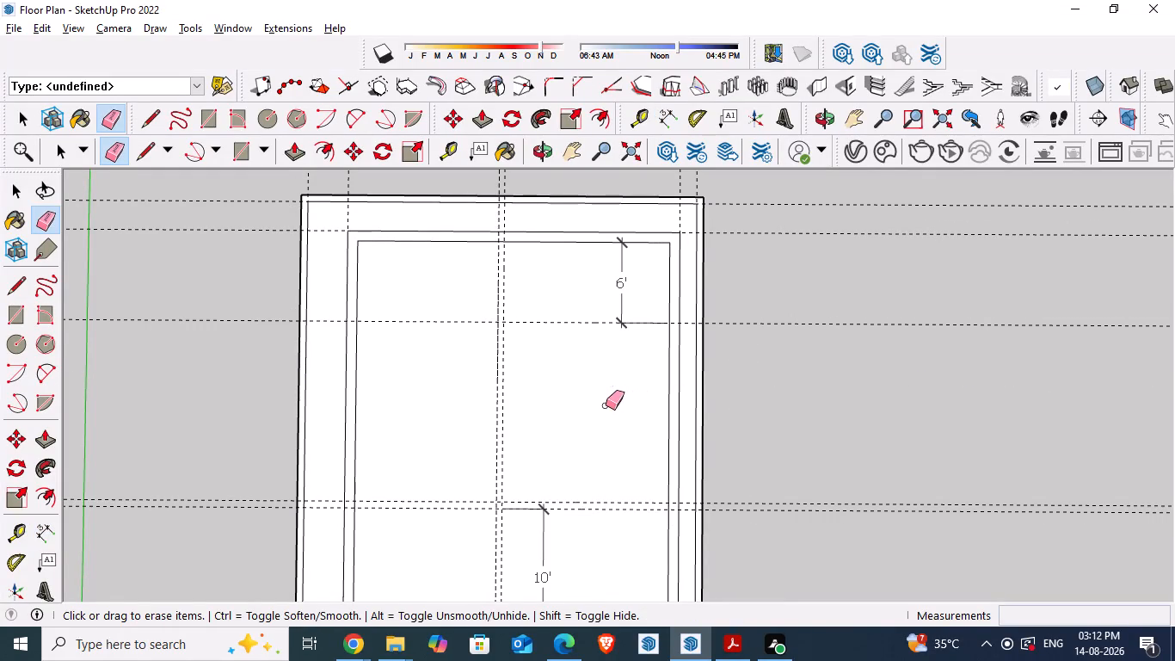
key("space")
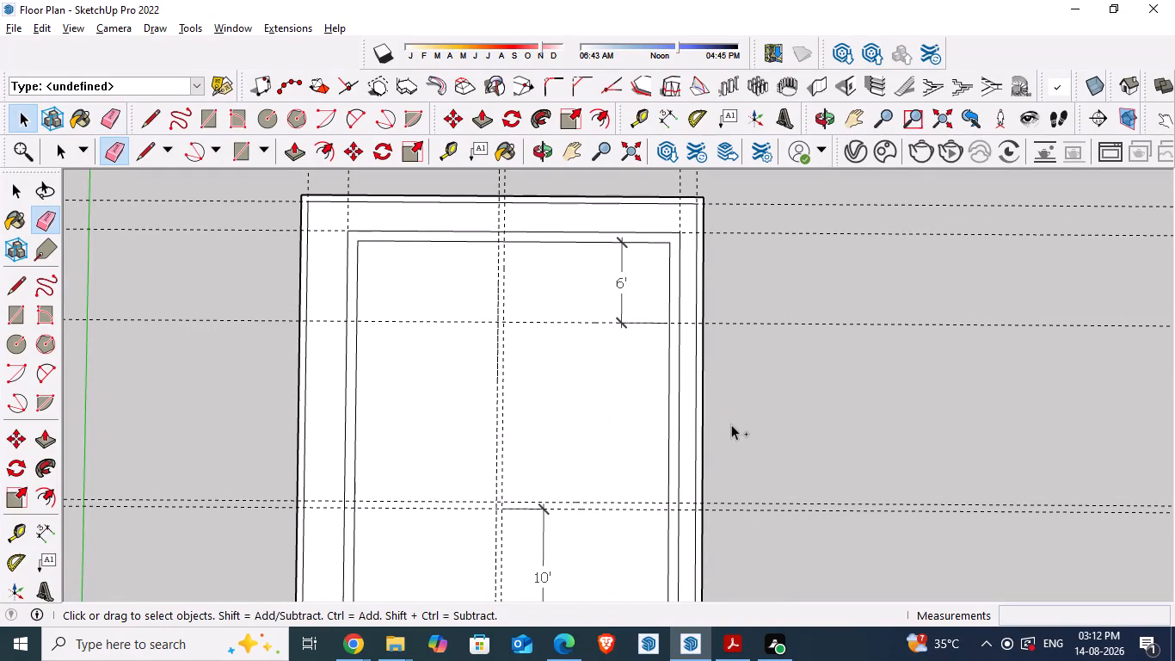
key("ctrl+s")
Compare the remaining kitchen and bedroom guides with the kitchen, dining and hall sizes on the PDF's typical floor plan.
key("alt+Tab")
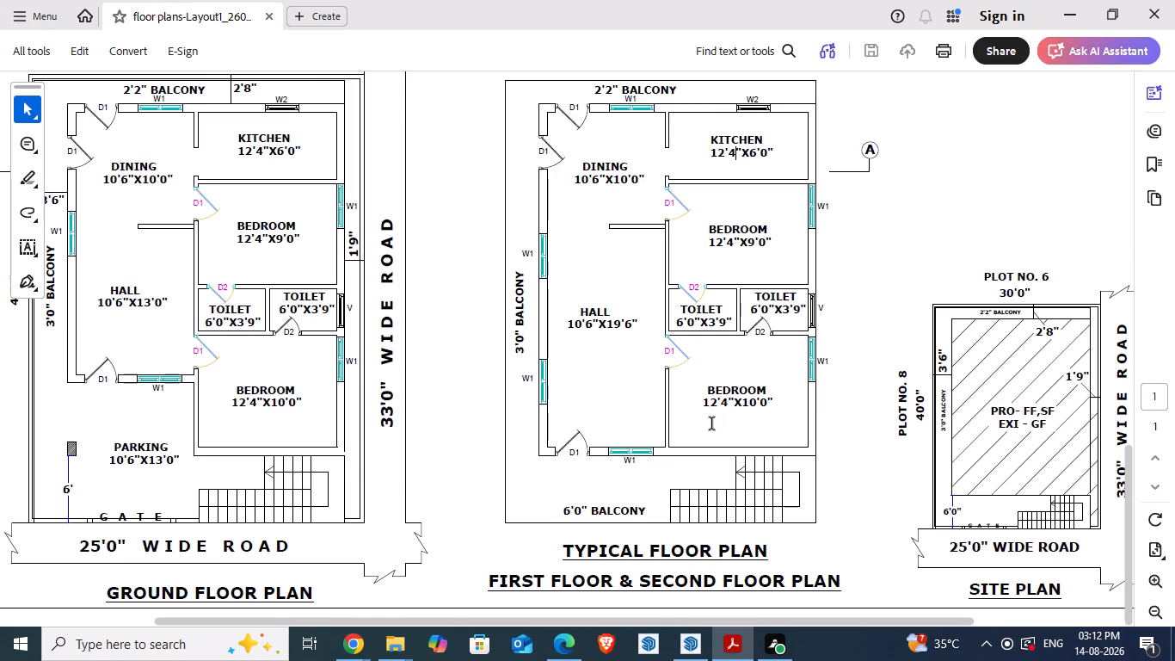
key("alt+Tab")
scroll(646, 413, "down", 4)
scroll(617, 520, "up", 4)
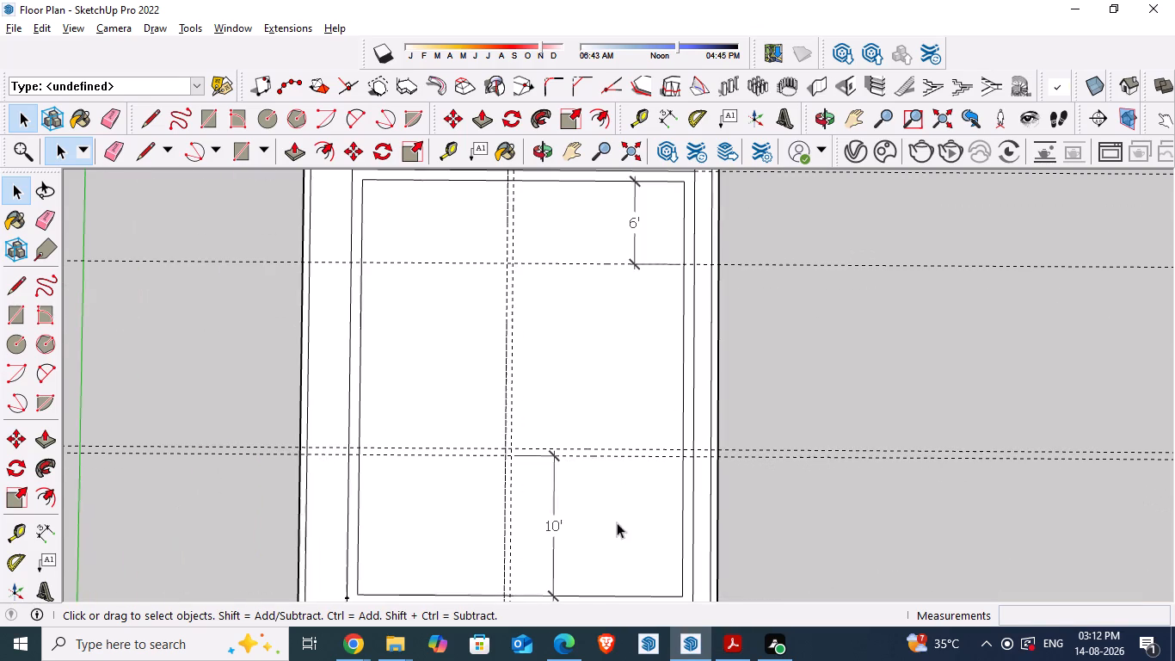
scroll(602, 445, "up", 1)
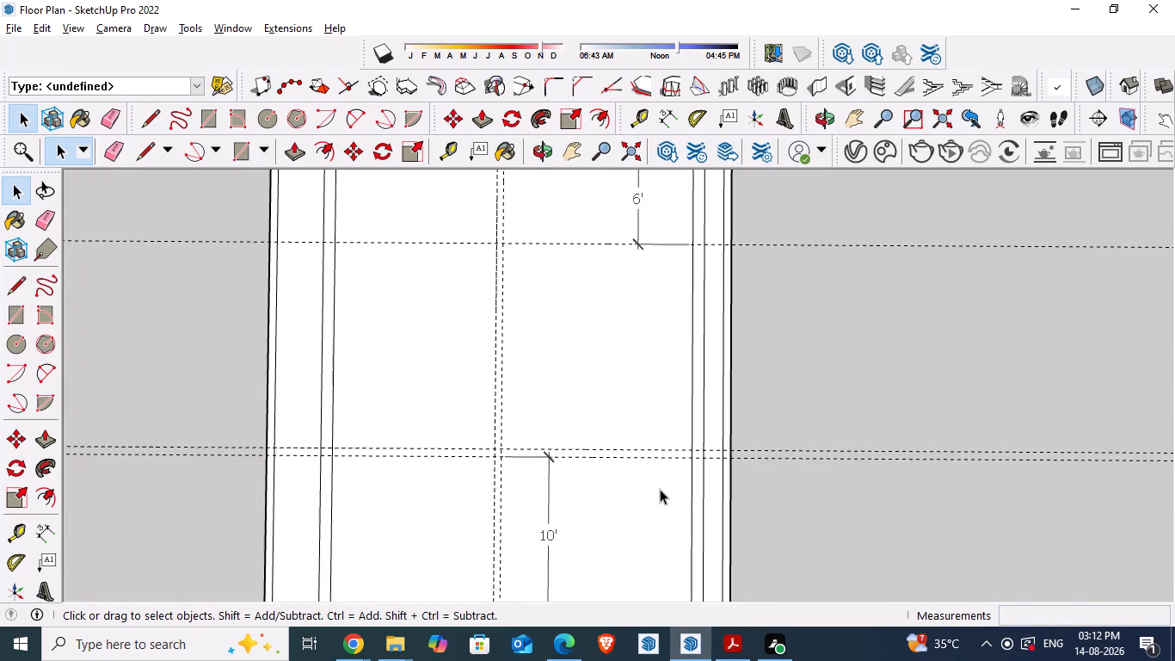
key("alt+Tab")
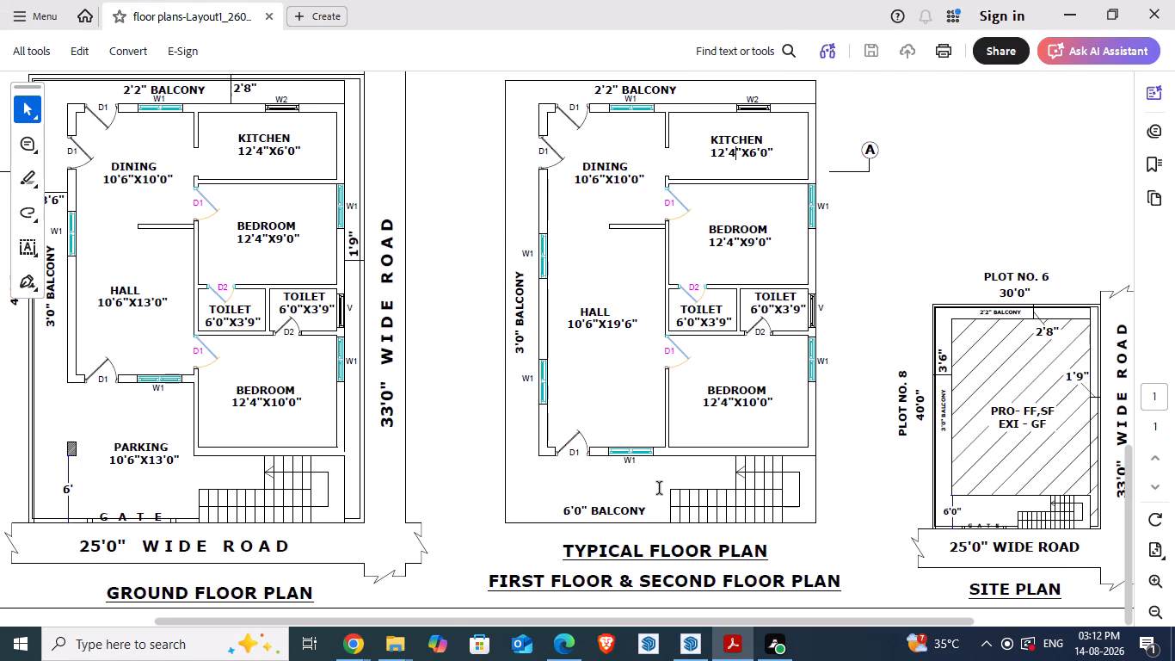
key("alt+Tab")
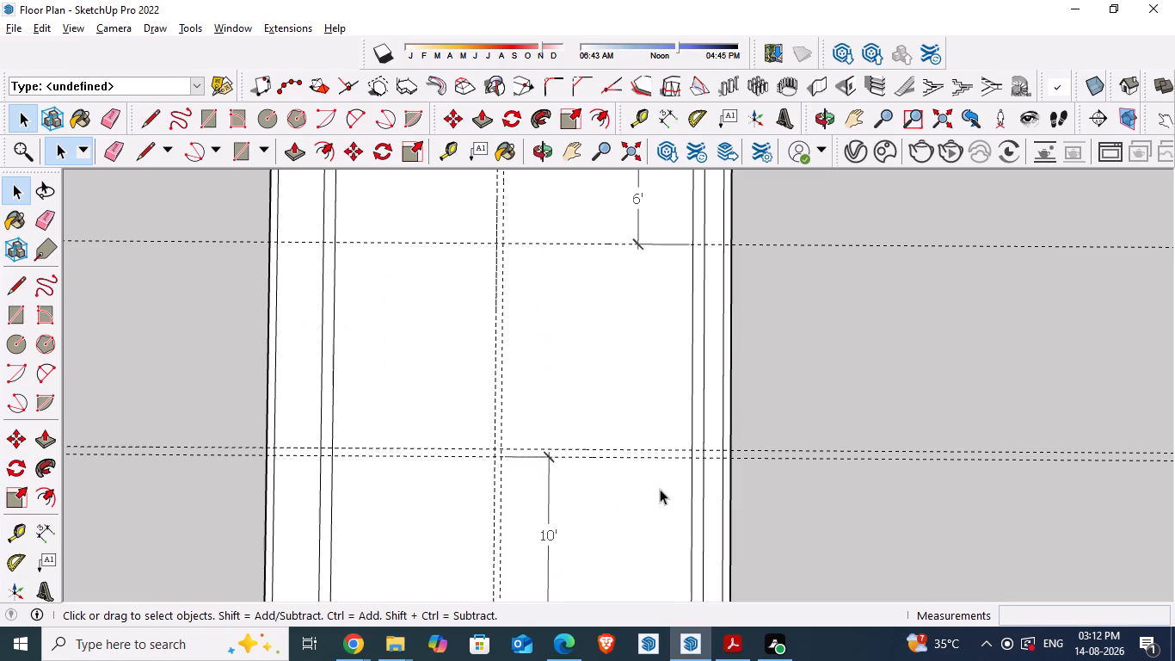
scroll(645, 477, "down", 5)
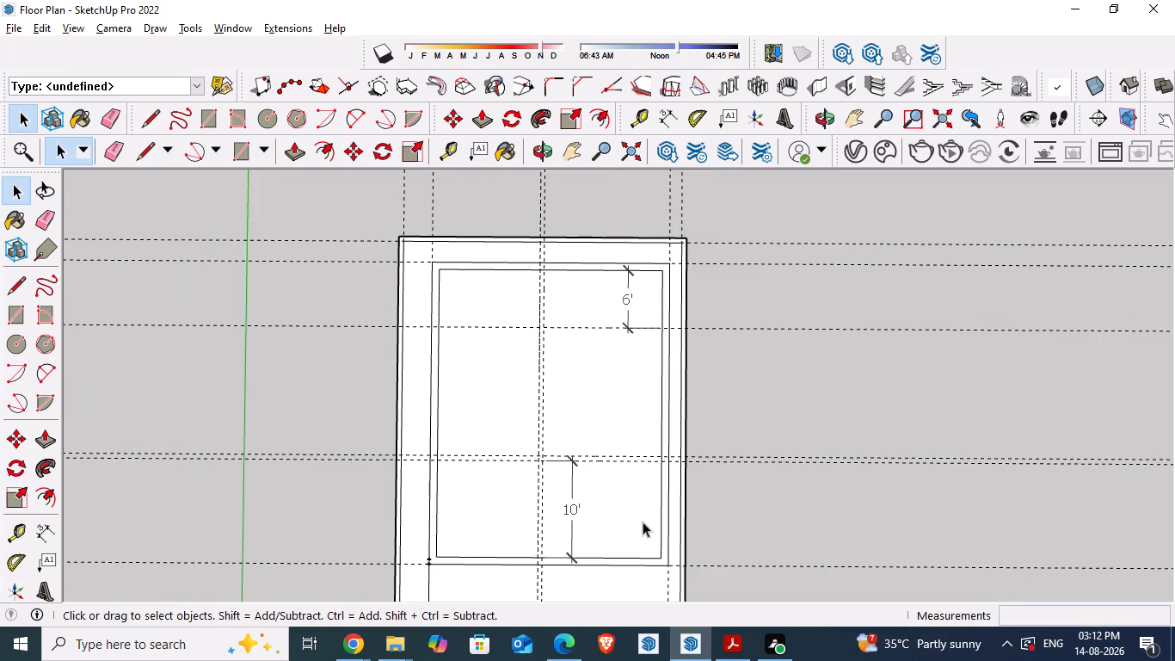
scroll(643, 520, "up", 1)
key("alt+Tab")
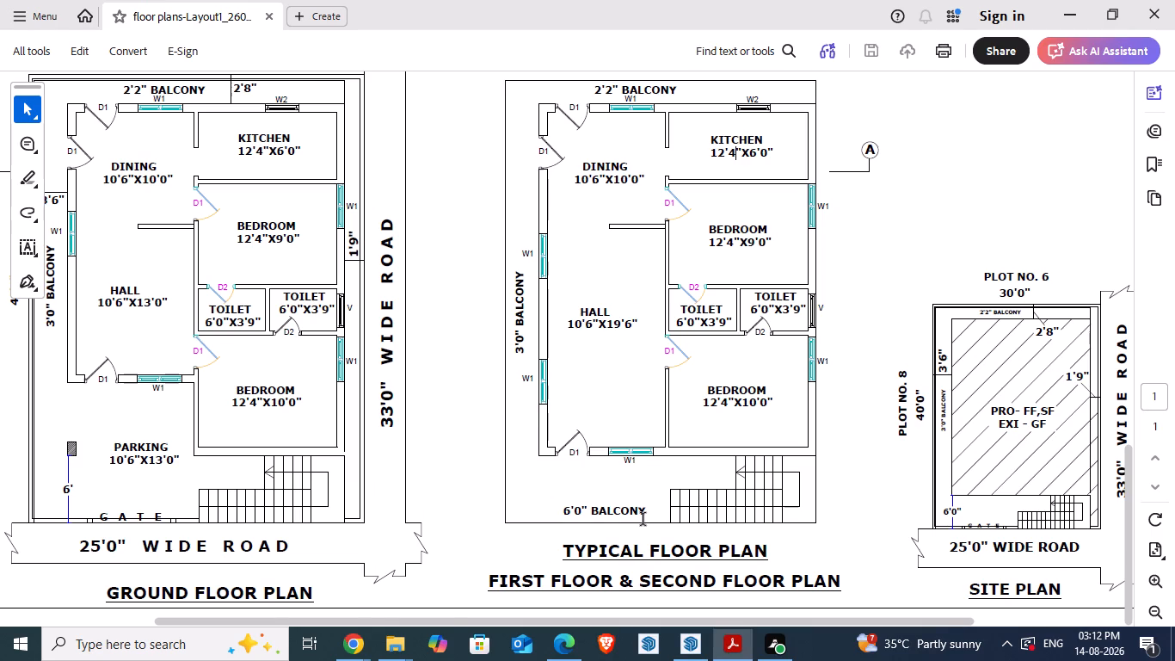
key("alt+Tab")
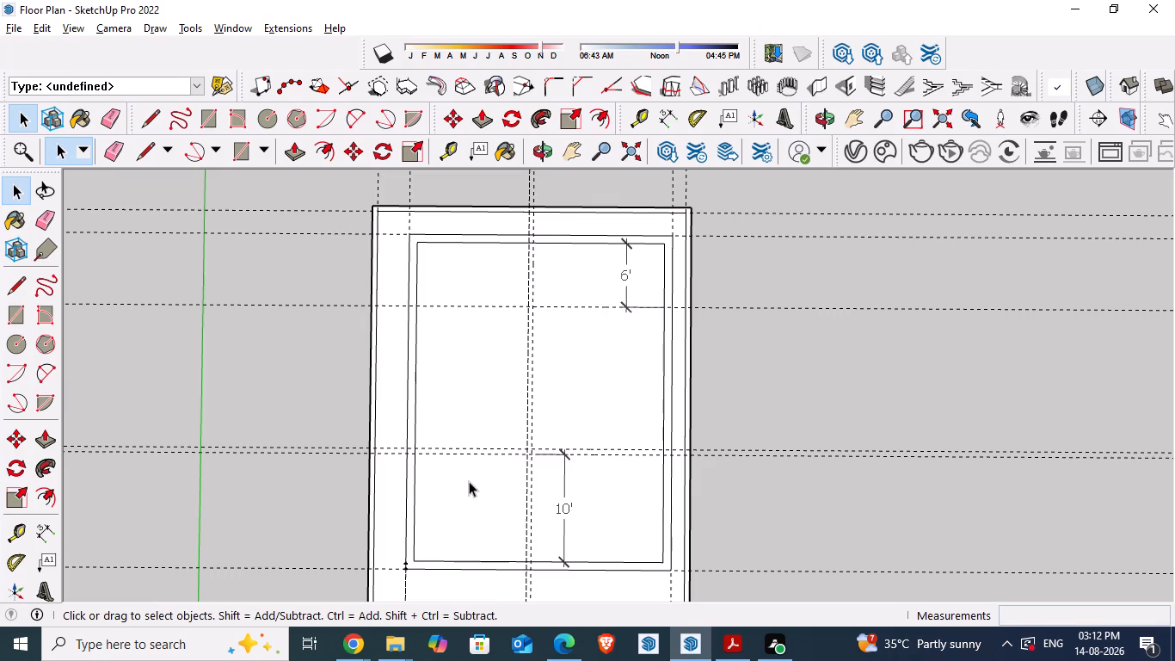
key("alt+Tab")
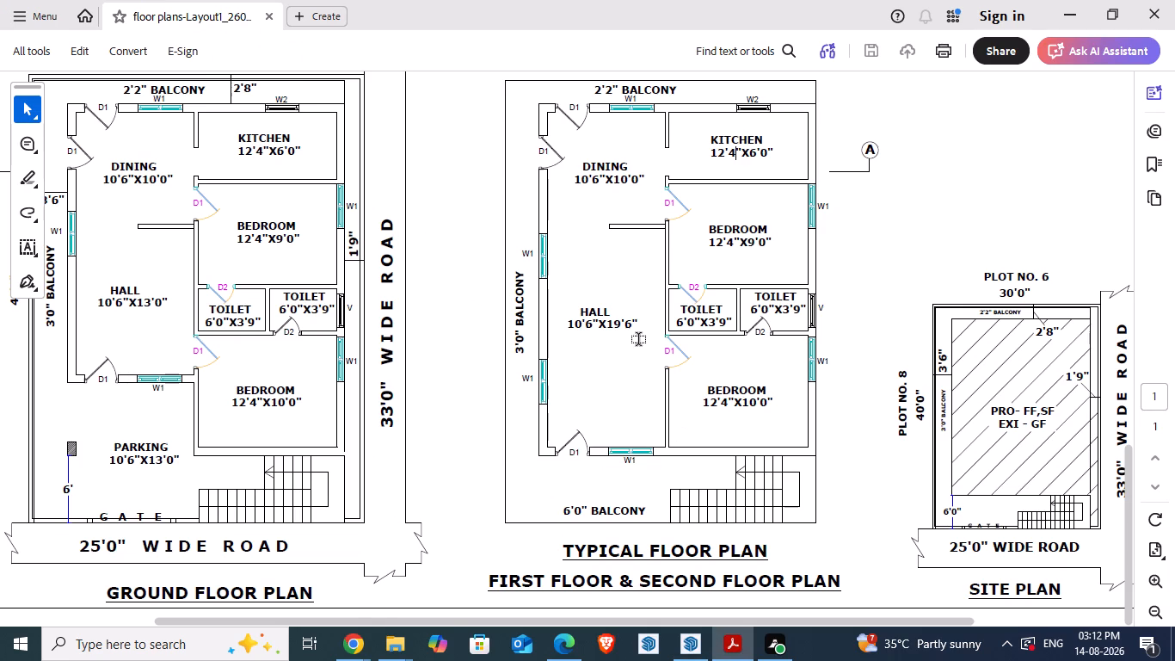
key("alt+Tab")
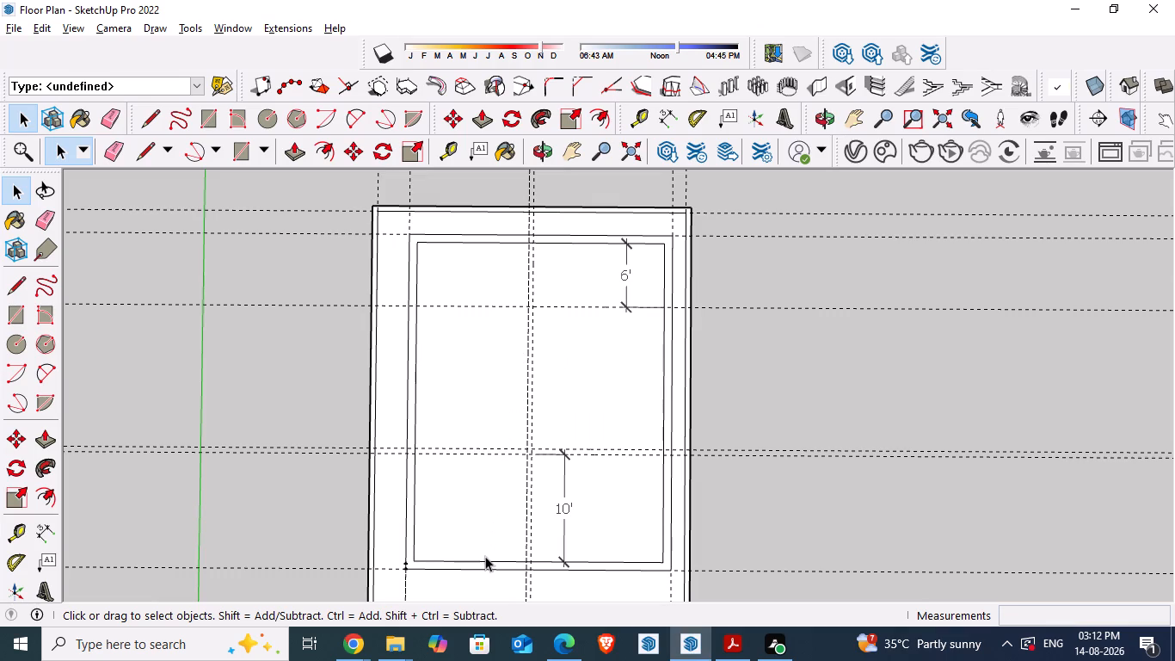
Place a cross guide 19'6" in from the front inner wall edge for the hall length, checking the dimension in the PDF.
key("t")
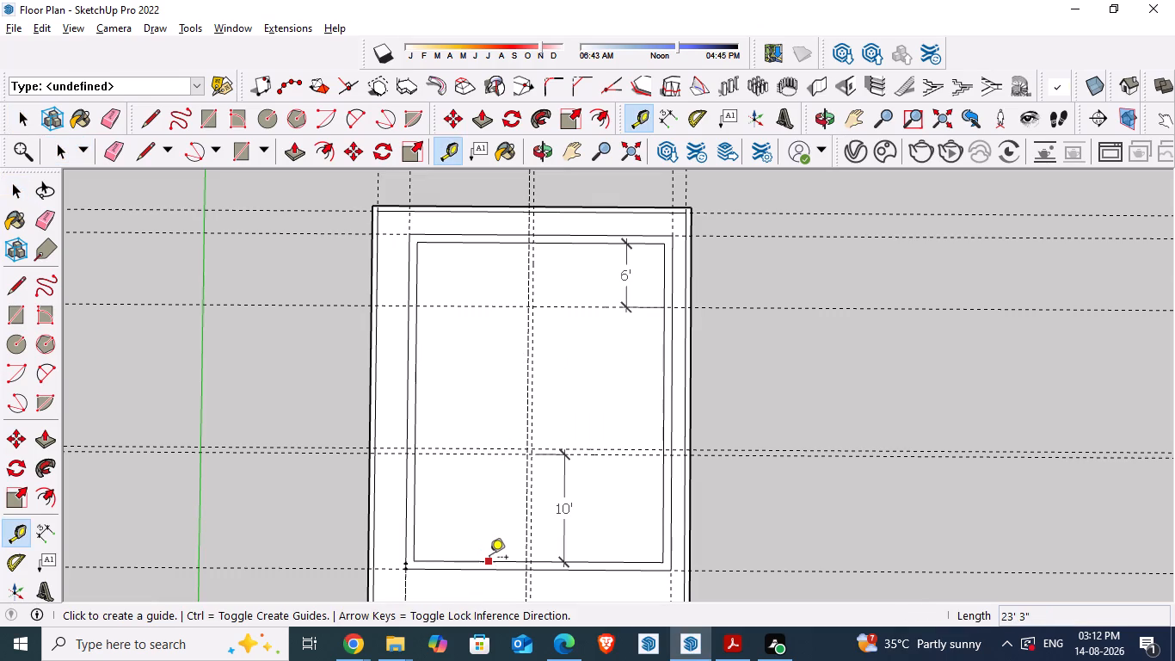
left_click(489, 559)
type("19'")
key("alt+Tab")
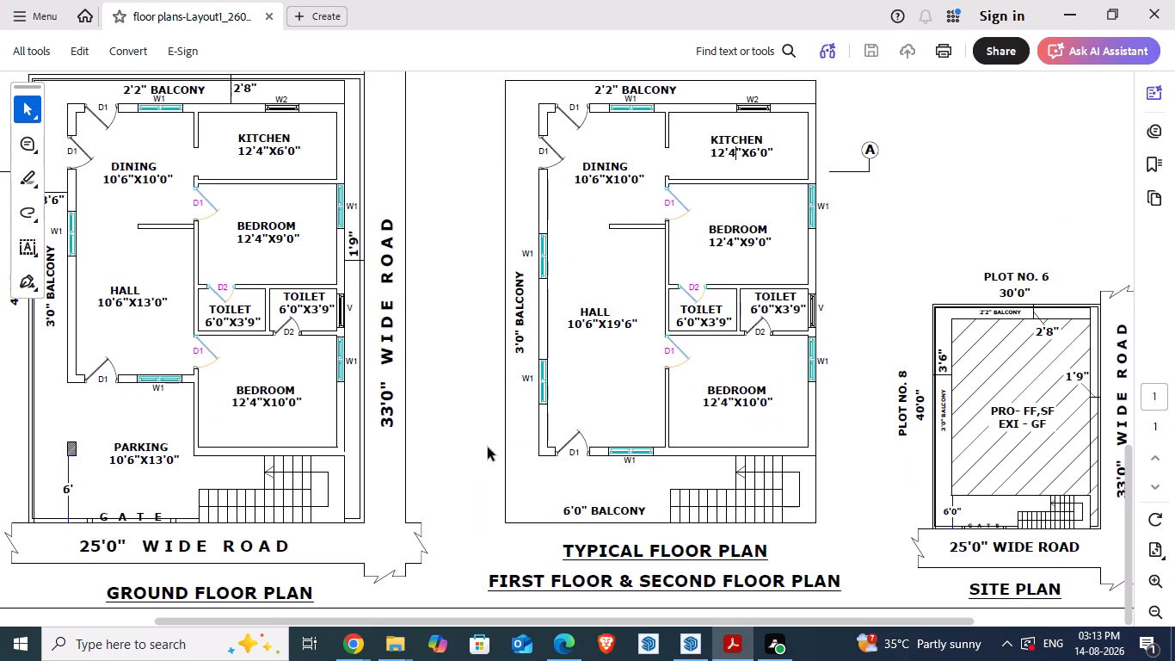
key("alt+Tab")
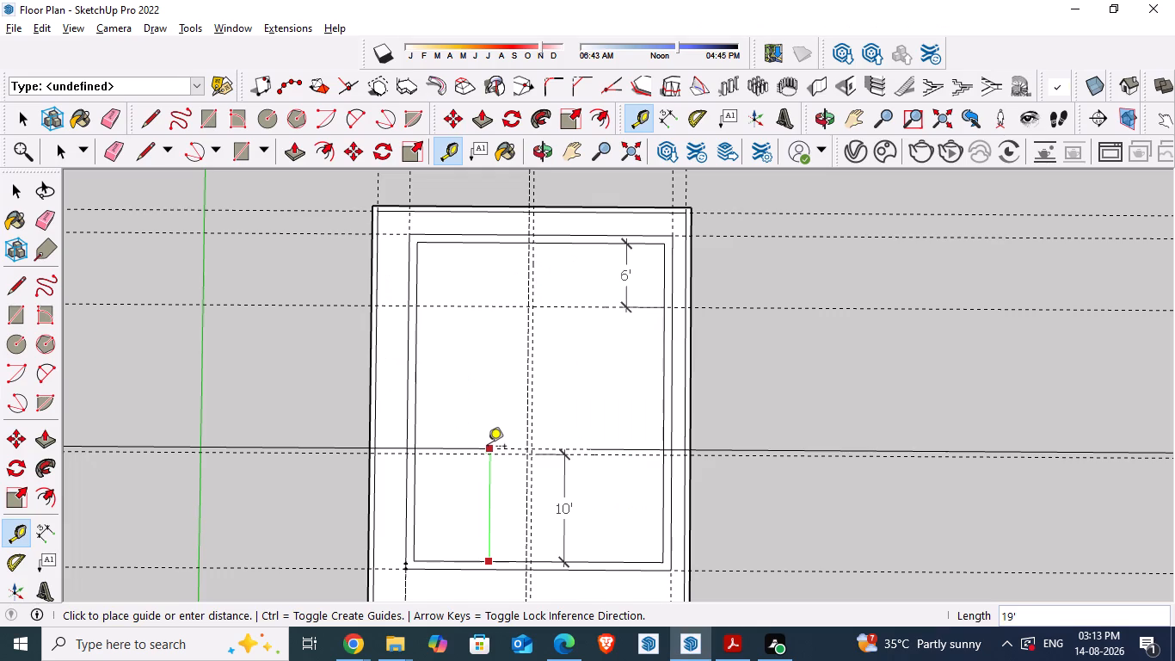
type("6\"")
key("Return")
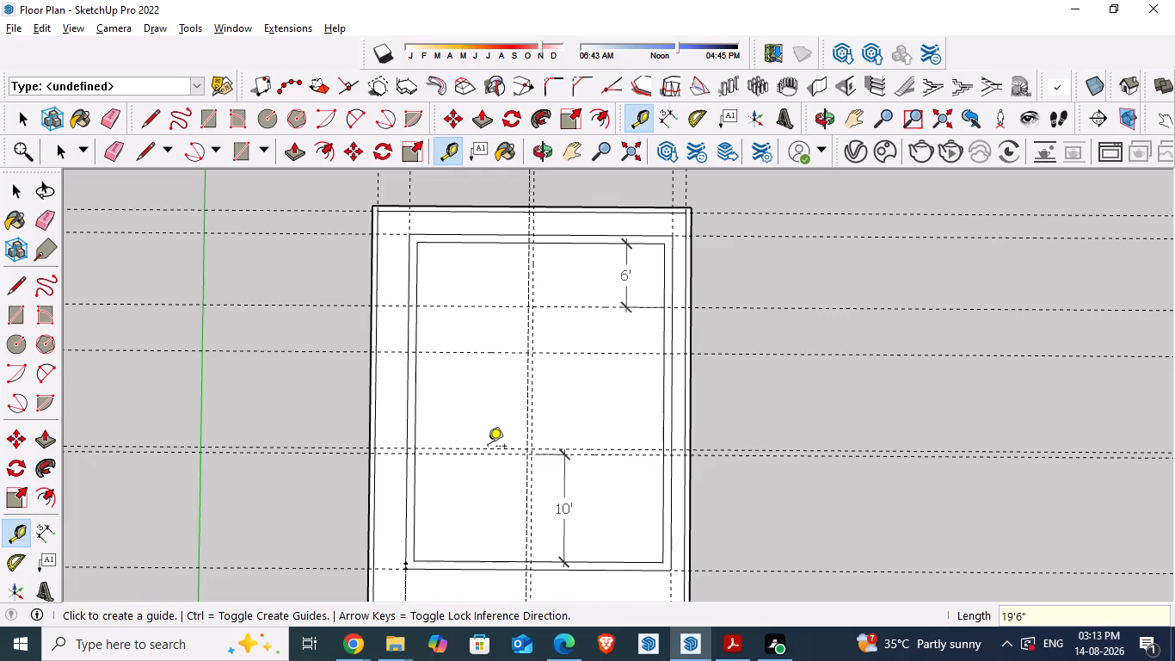
After checking the PDF, place a cross guide 10' in from the rear inner wall edge for the dining depth.
key("alt+Tab")
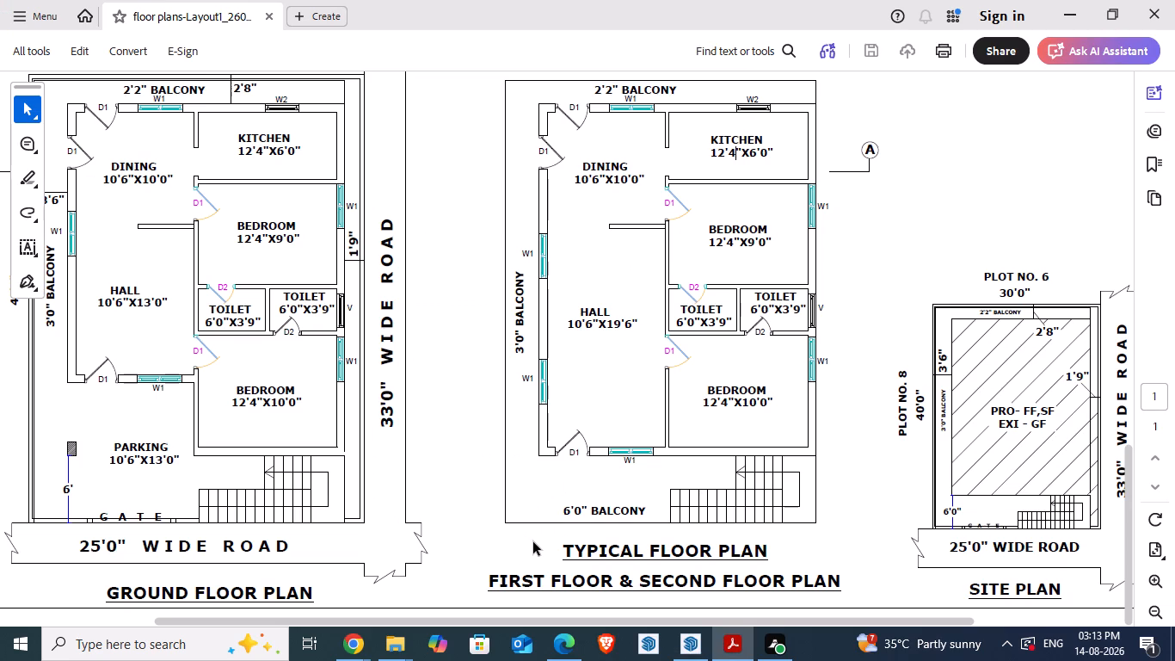
key("alt+Tab")
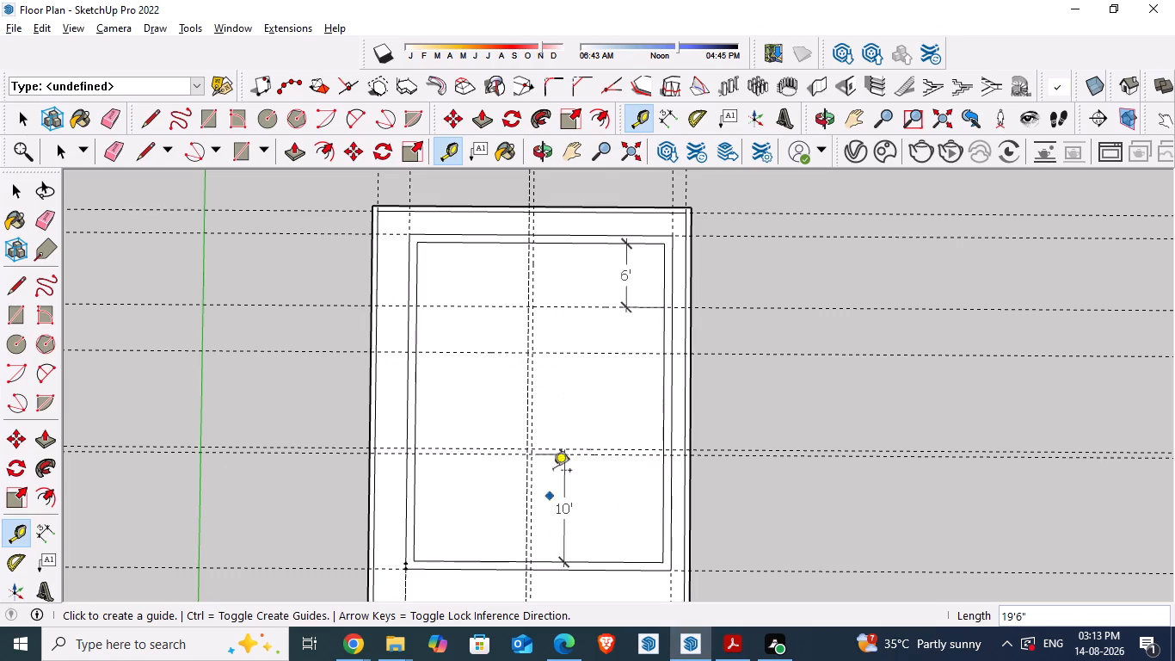
left_click(484, 246)
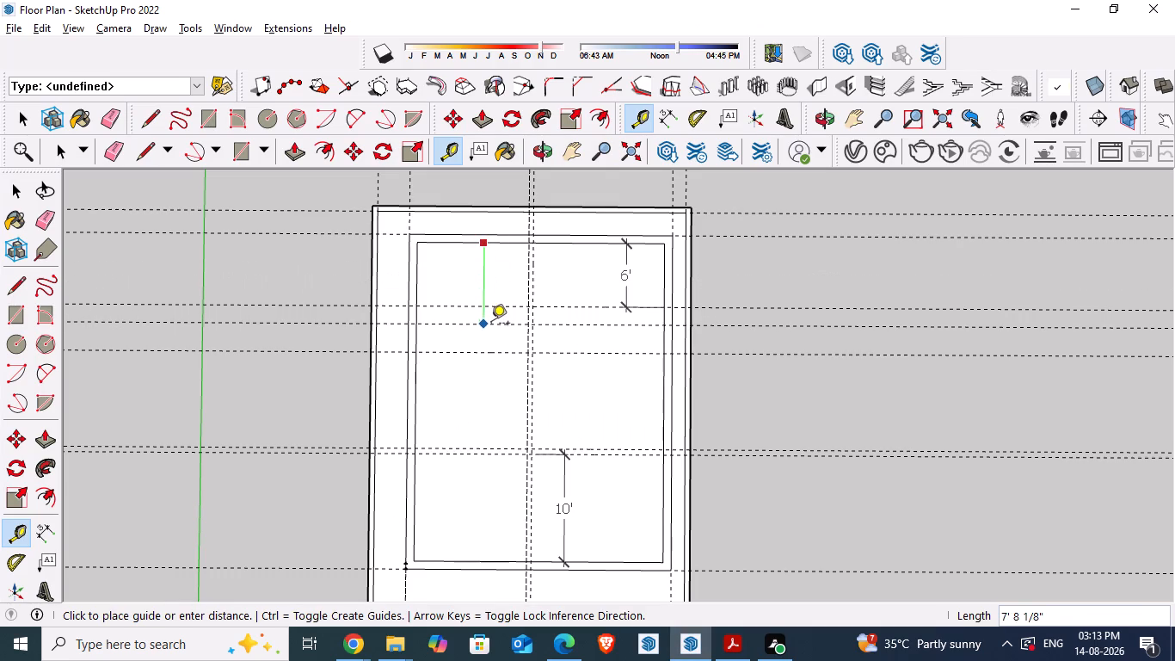
type("10'")
key("Return")
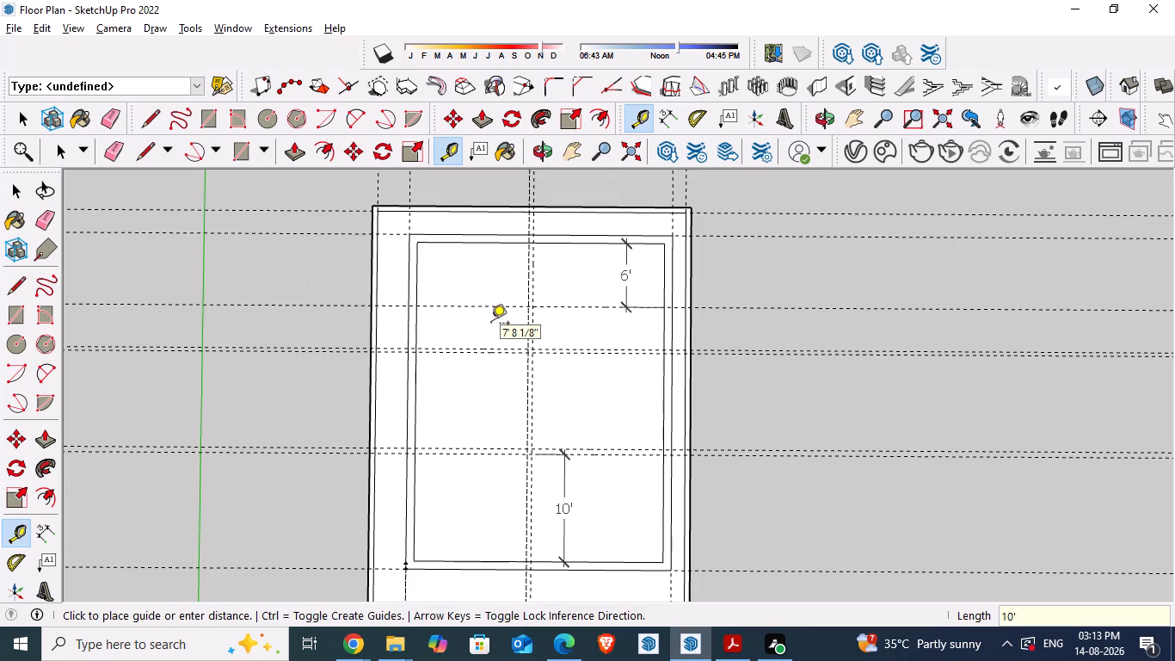
key("space")
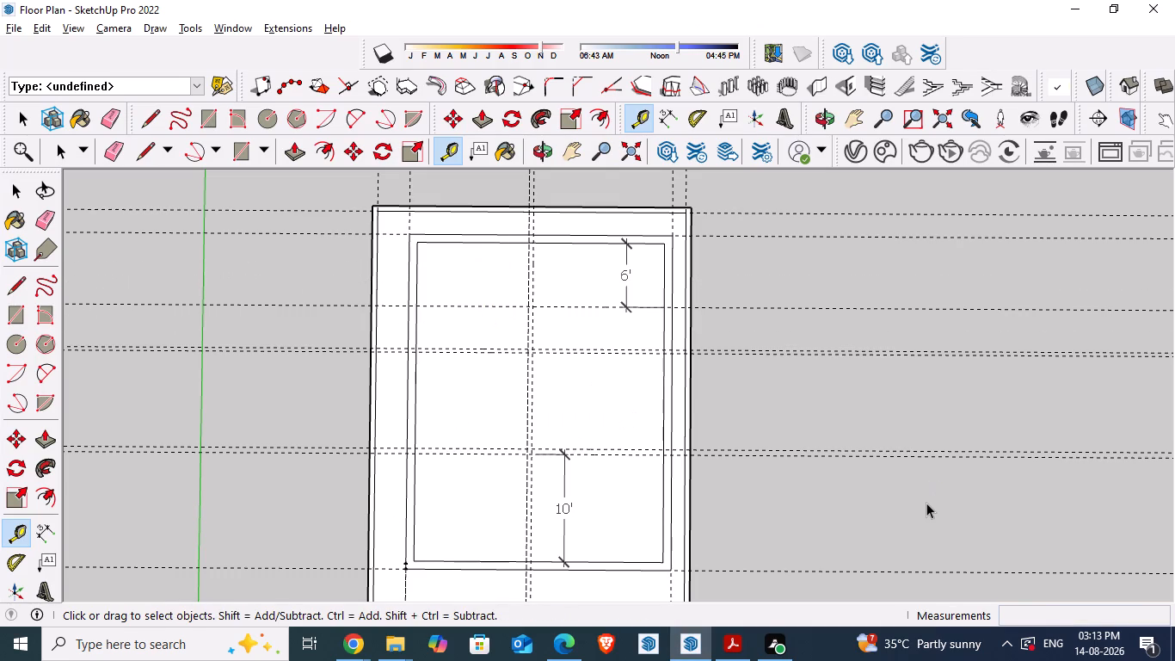
Compare the new hall and dining guides with the room layout in the PDF and save the model.
key("alt+Tab")
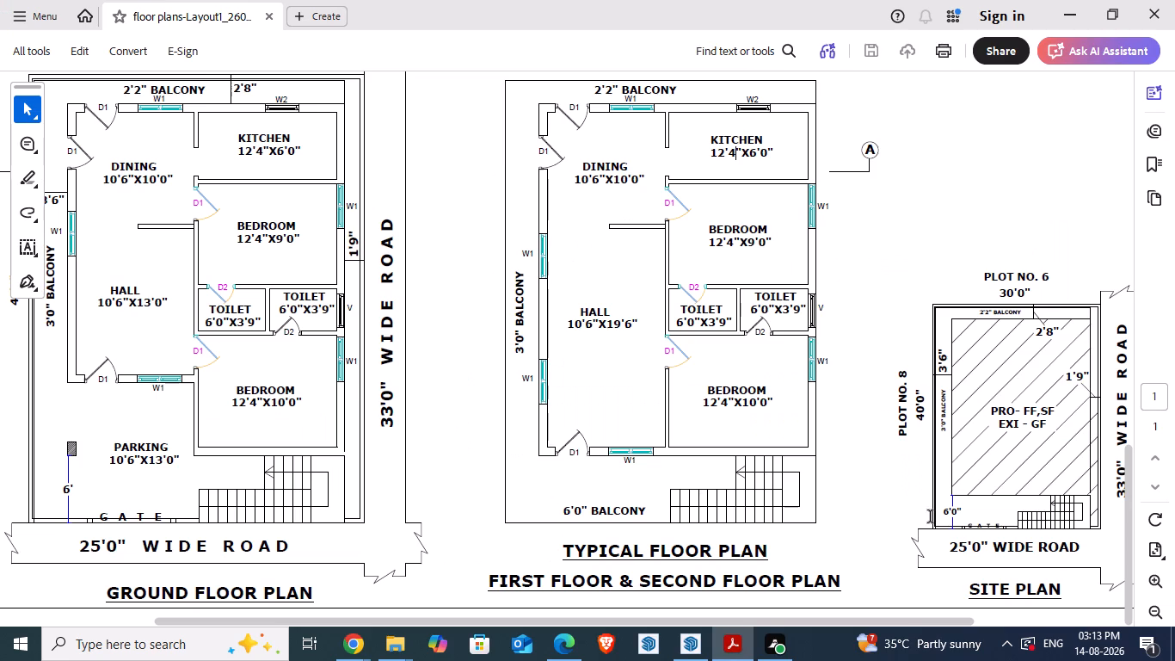
key("alt+Tab")
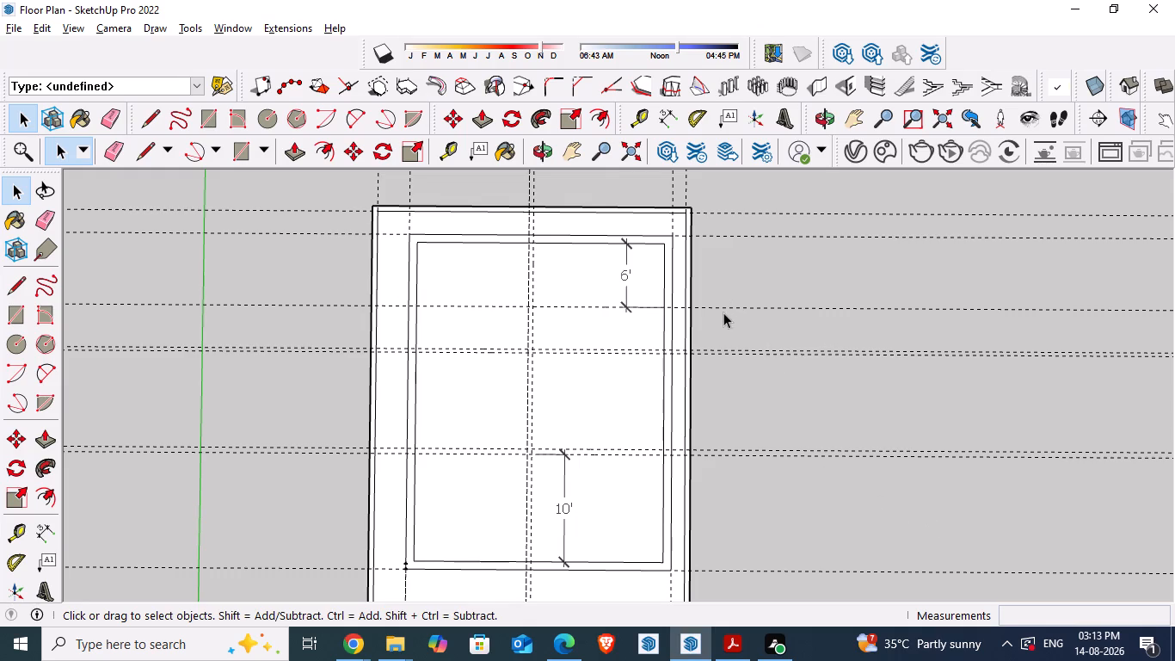
key("alt+Tab")
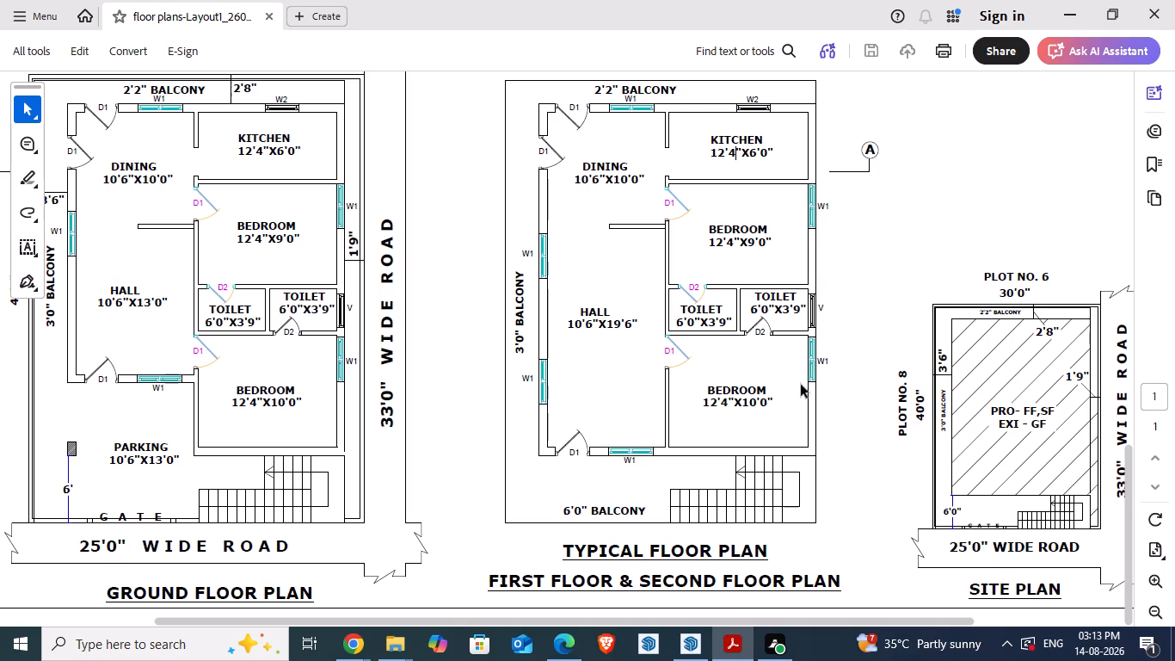
key("alt+Tab")
scroll(769, 326, "down", 1)
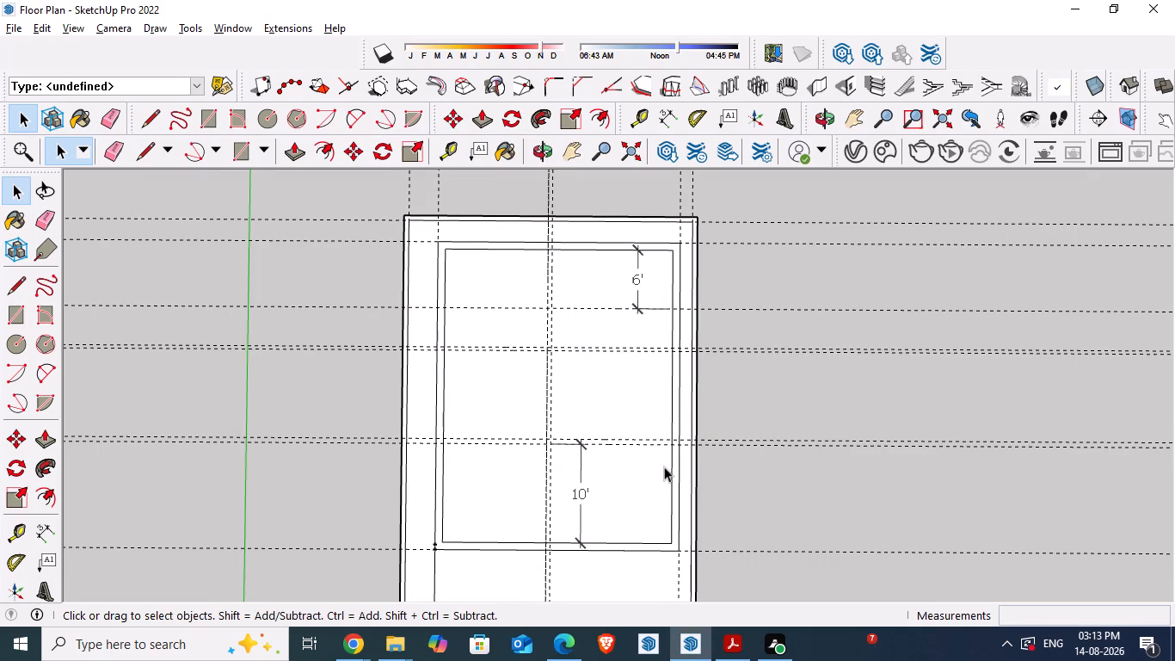
key("ctrl+s")
Recheck the PDF's hall and dining layout and measure the gap between the two new cross guides at the central partition guide.
key("alt+Tab")
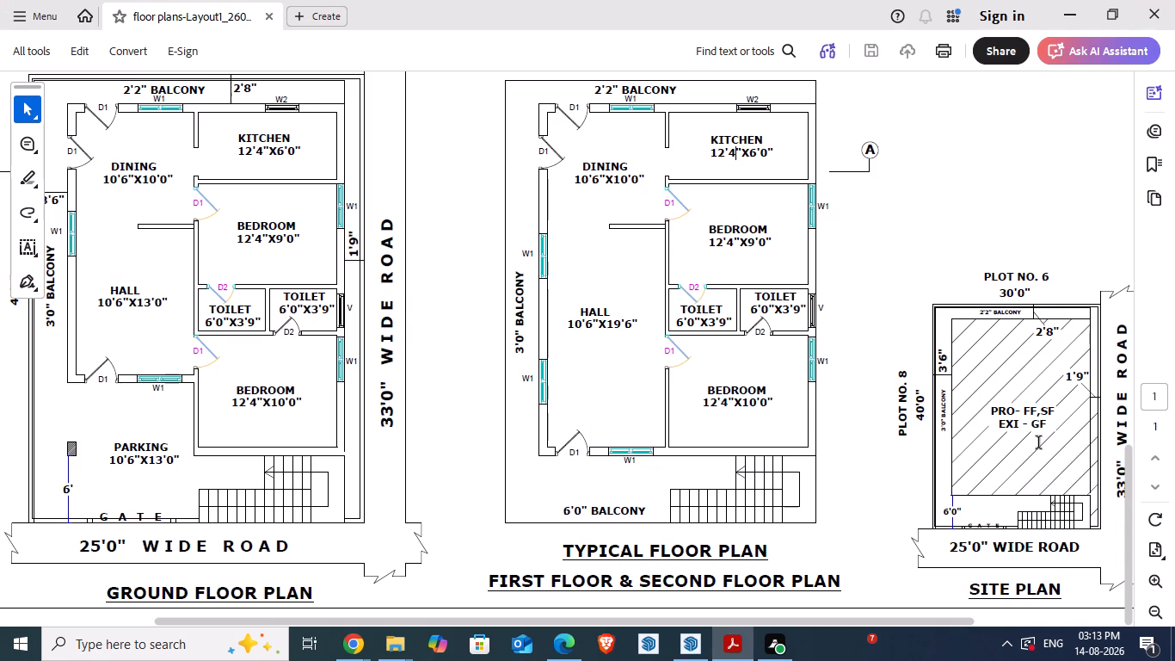
key("alt+Tab")
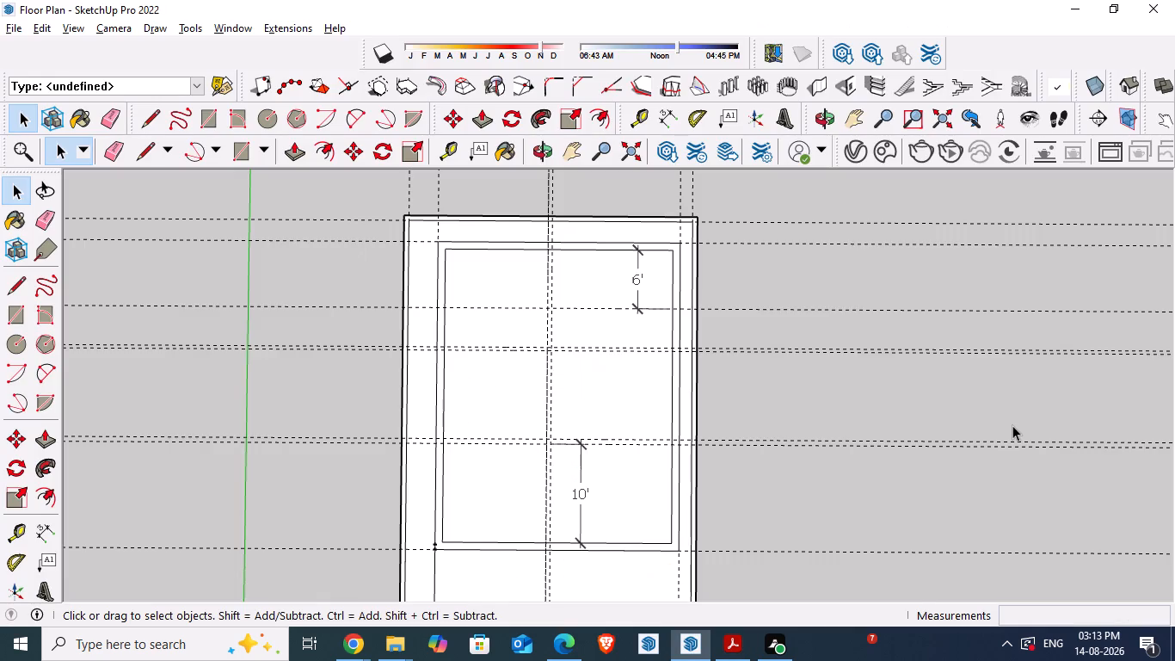
key("alt+Tab")
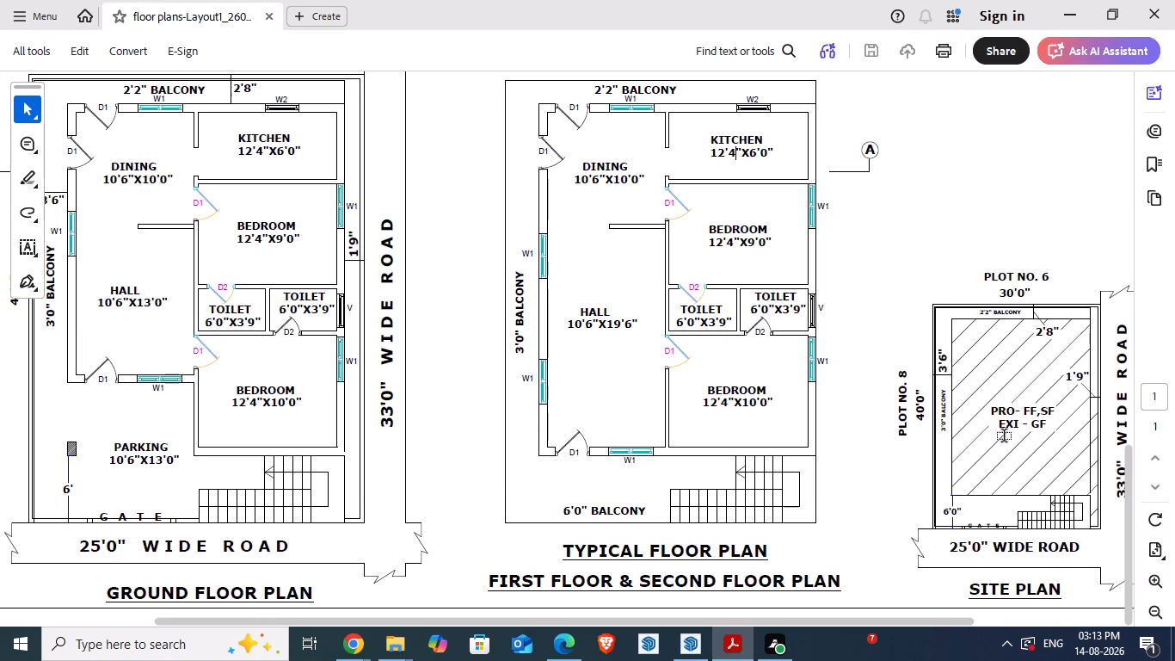
key("alt+Tab")
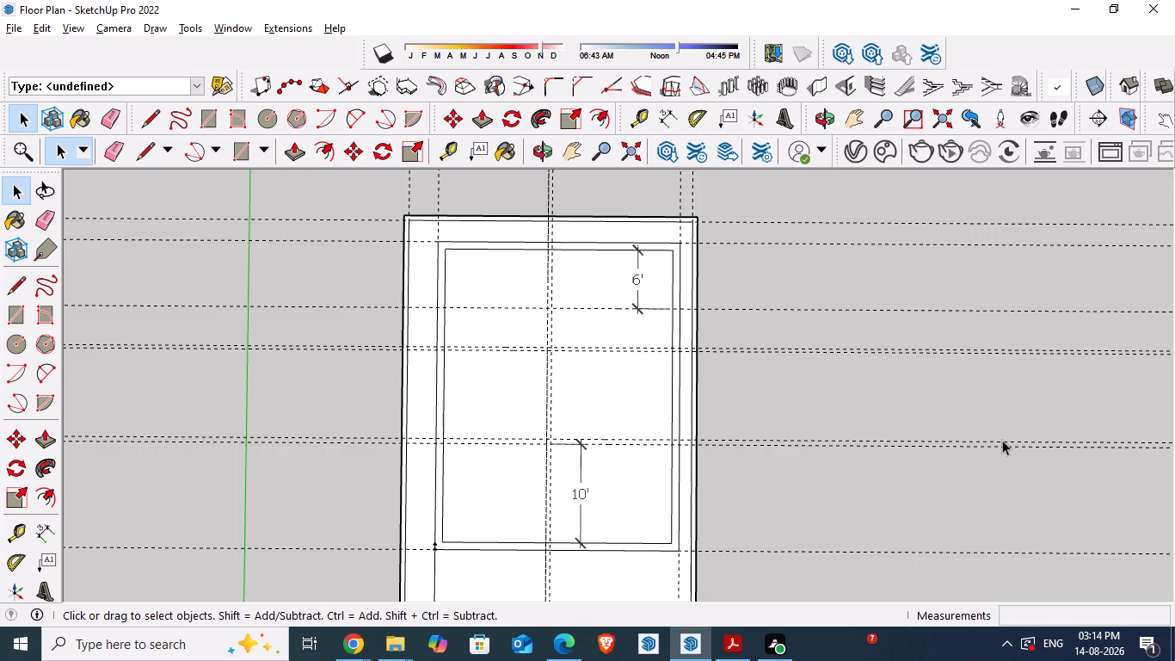
key("alt+Tab")
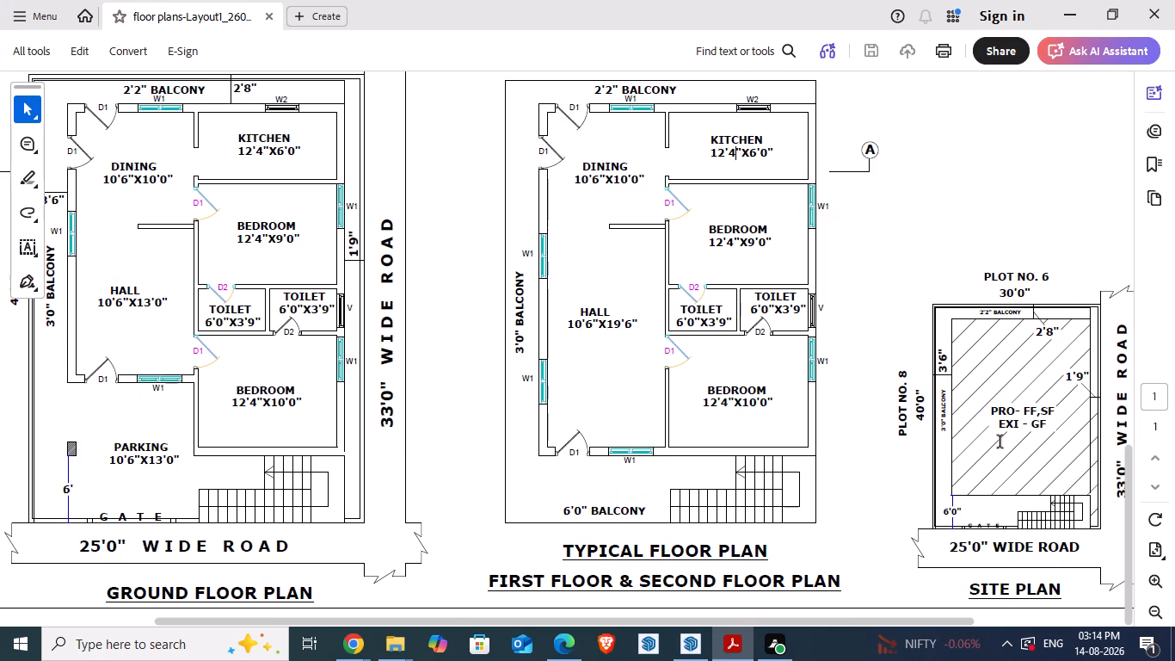
key("alt+Tab")
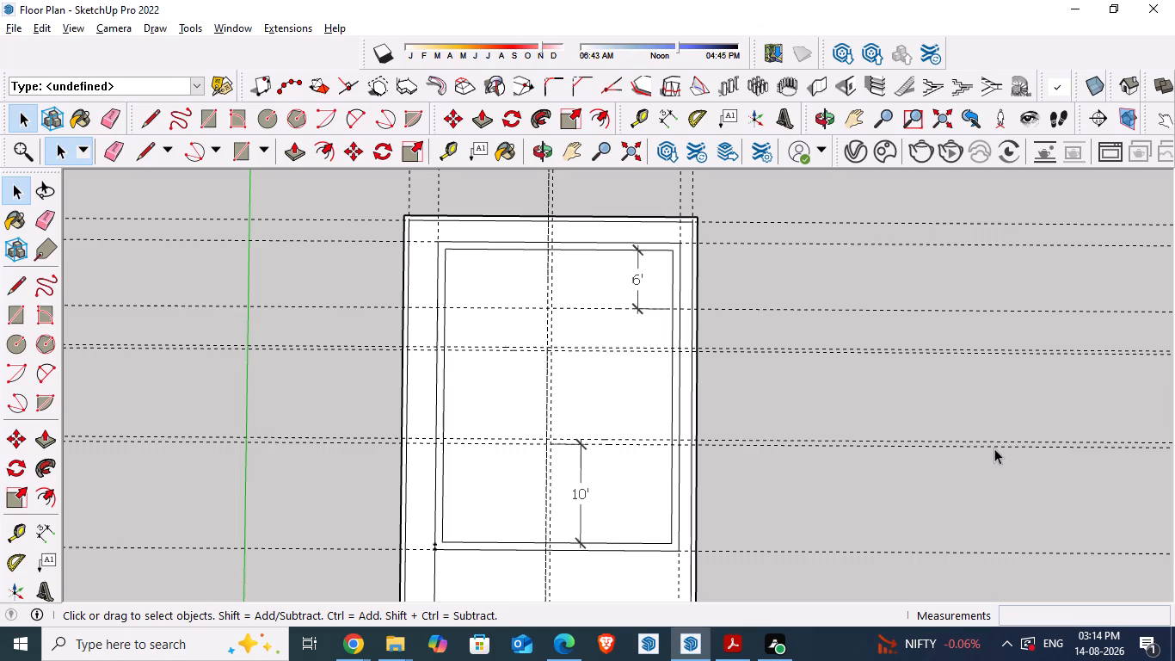
scroll(580, 332, "up", 12)
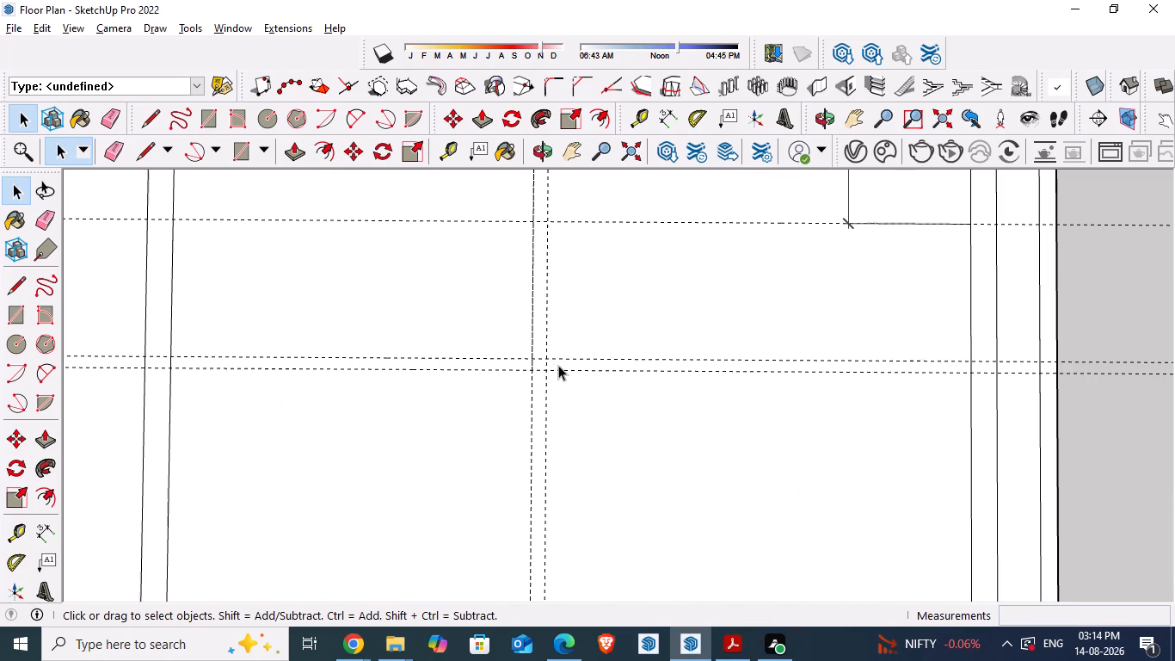
key("t")
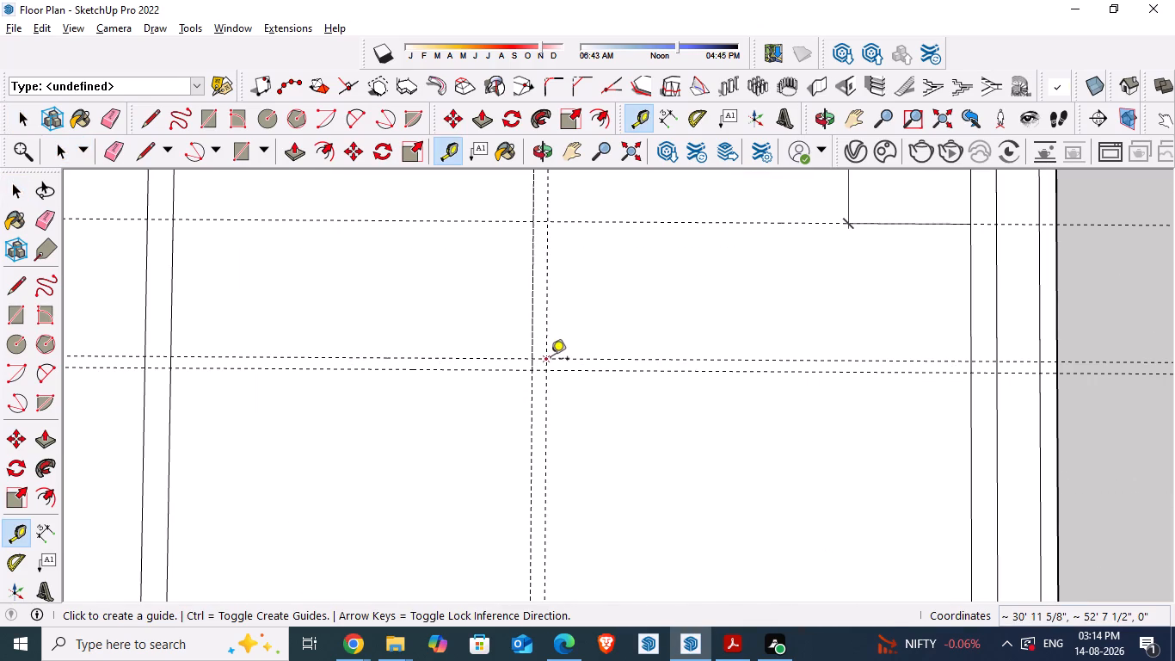
left_click(551, 360)
left_click(547, 371)
right_click(547, 371)
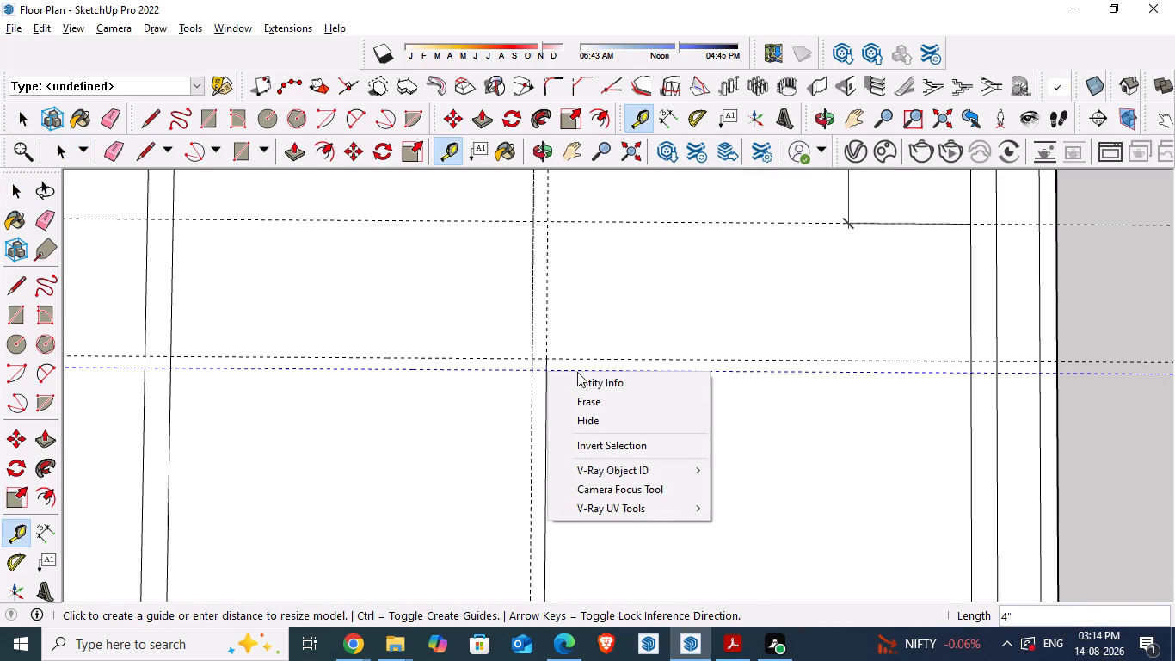
key("space")
left_click(693, 318)
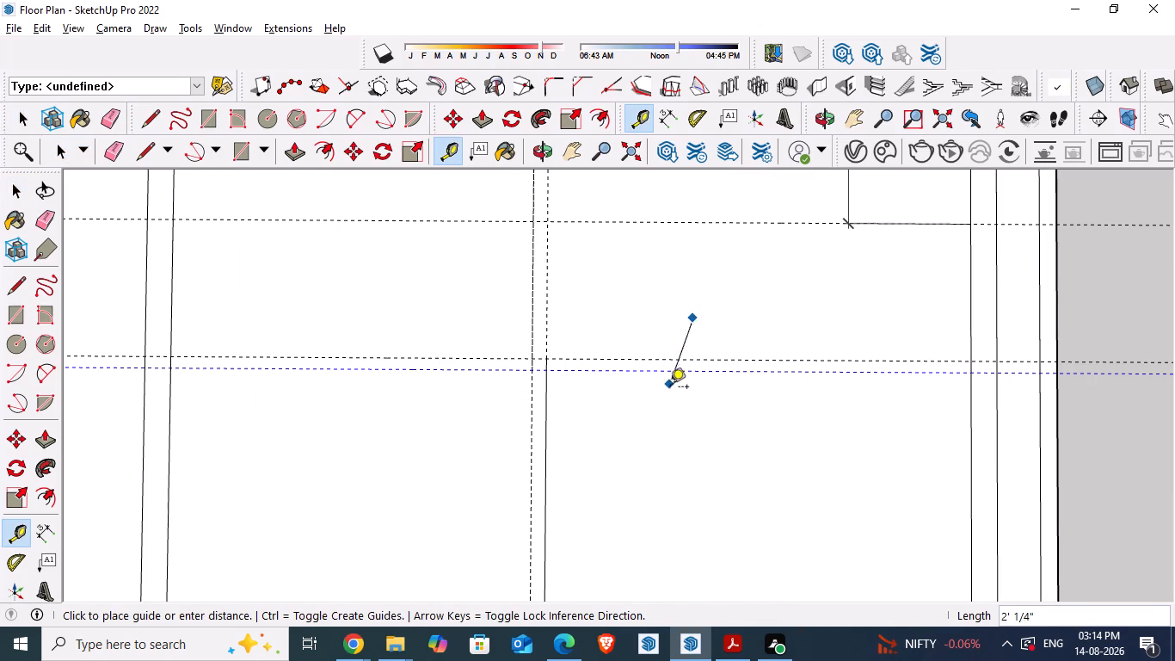
scroll(671, 393, "down", 1)
key("space")
scroll(741, 387, "down", 7)
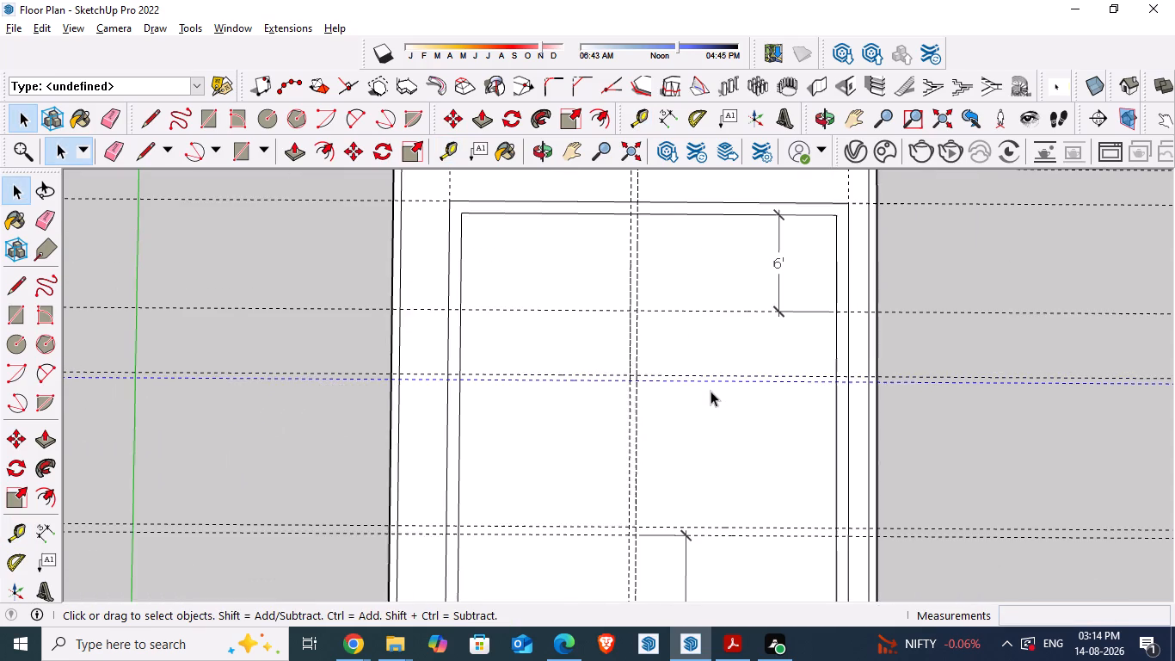
Compare the partition guides with the kitchen, dining, hall and bedroom layout of the typical floor plan in the PDF.
scroll(711, 391, "down", 1)
scroll(853, 380, "up", 4)
scroll(754, 382, "down", 5)
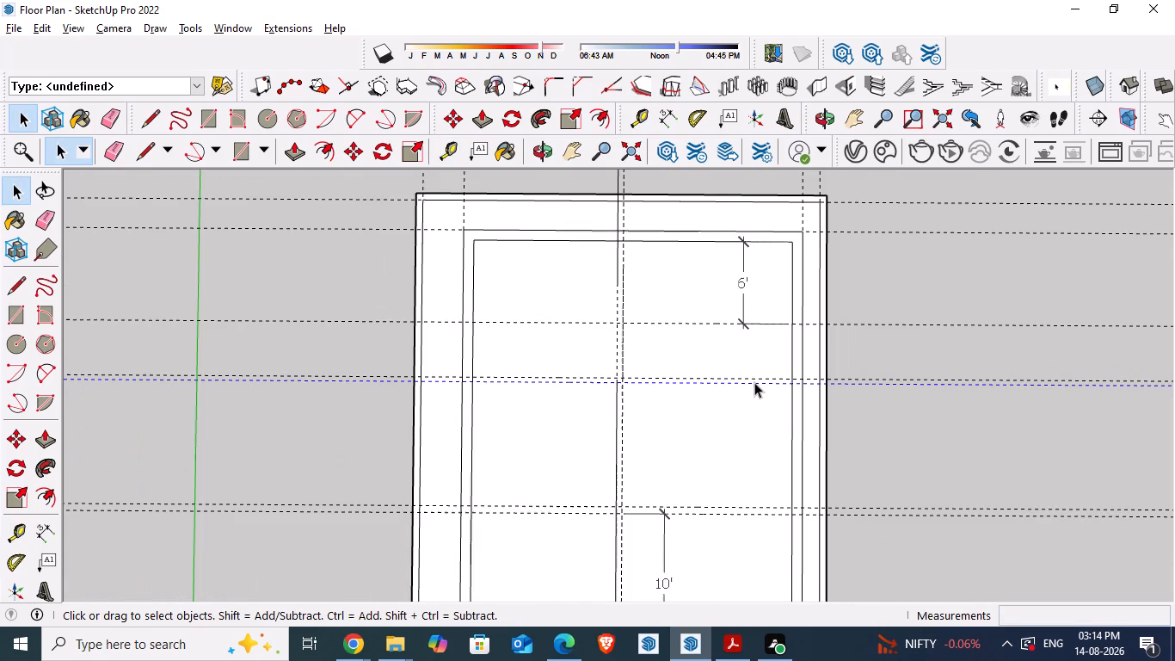
key("alt+Tab")
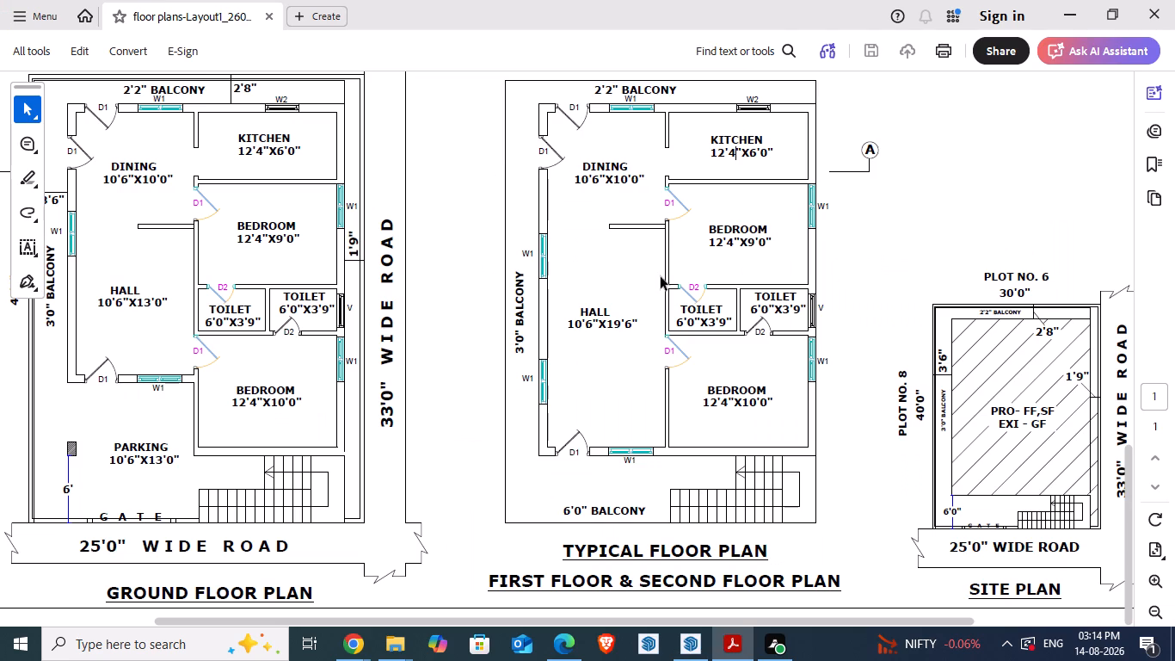
scroll(663, 240, "up", 2)
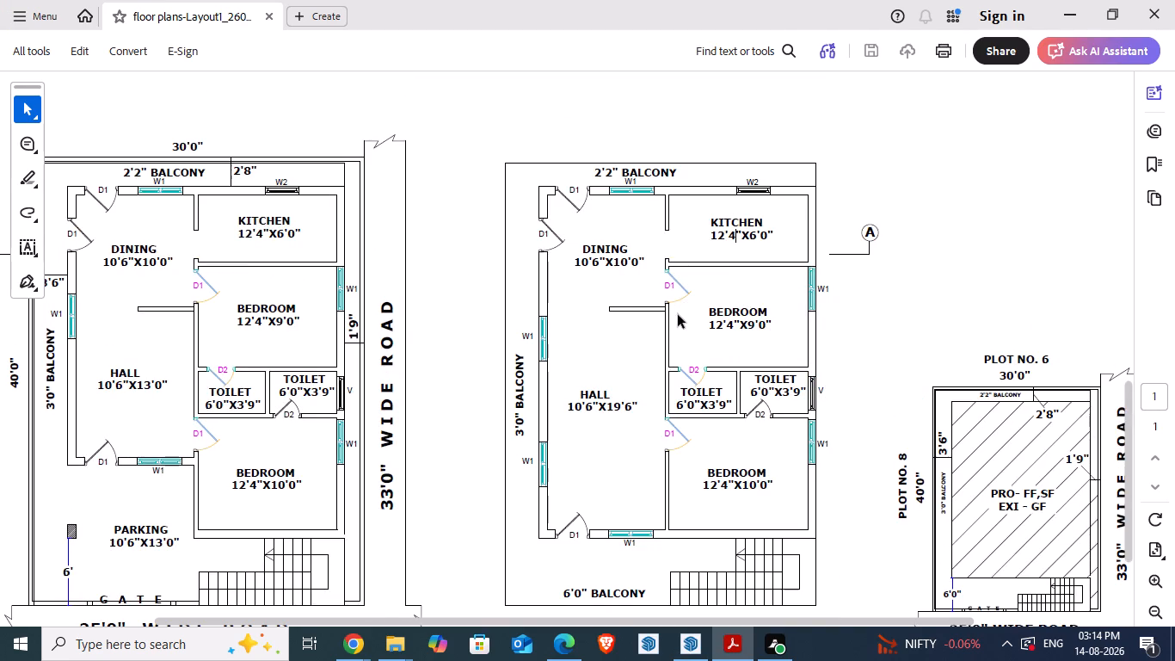
scroll(653, 316, "up", 3)
scroll(621, 325, "down", 2)
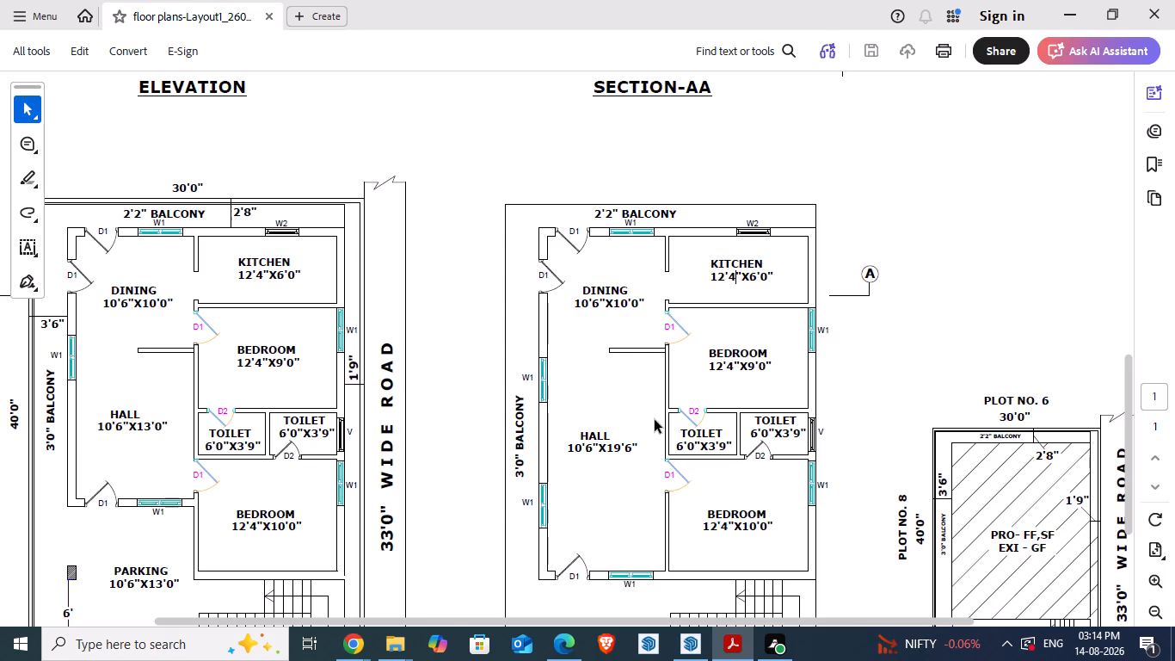
key("alt+Tab")
scroll(564, 318, "down", 1)
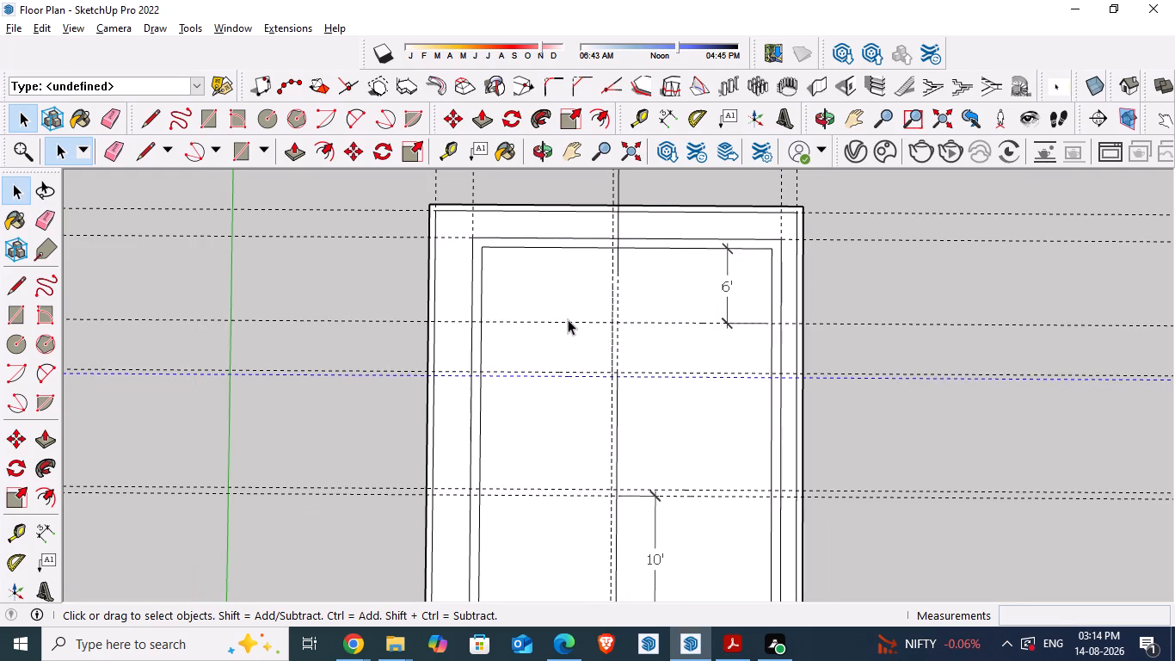
scroll(571, 320, "down", 1)
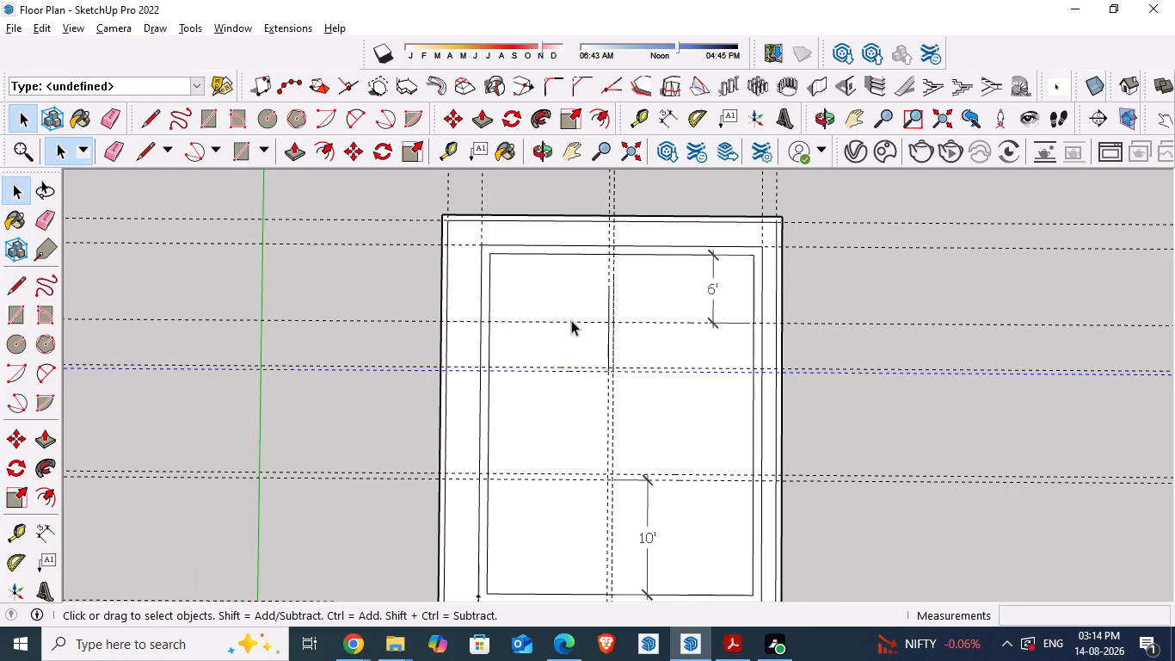
Measure the dining width along the rear inner wall edge between the central partition guide and the balcony-side inner corner.
left_click(571, 320)
key("t")
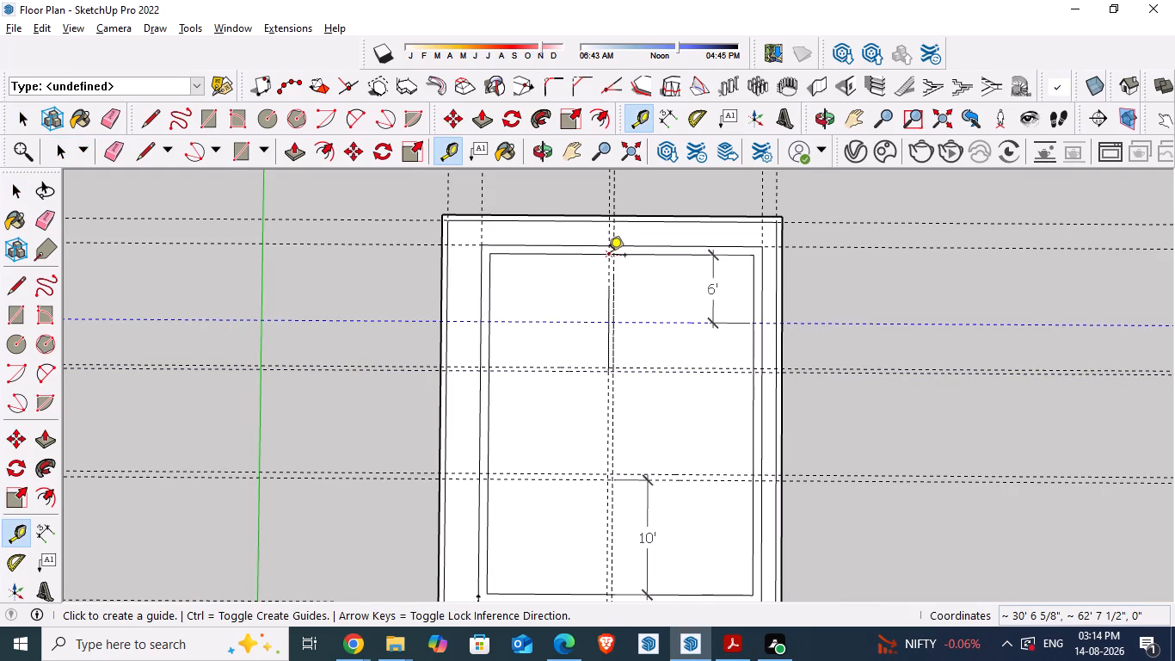
scroll(608, 251, "up", 4)
left_click(609, 260)
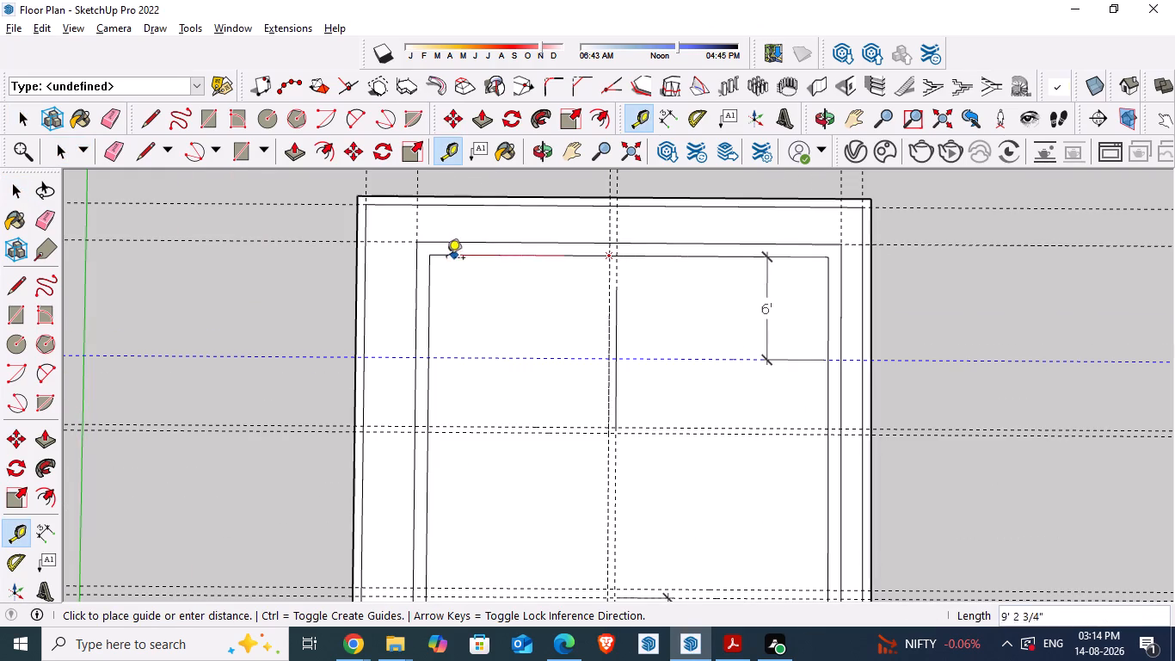
left_click(437, 256)
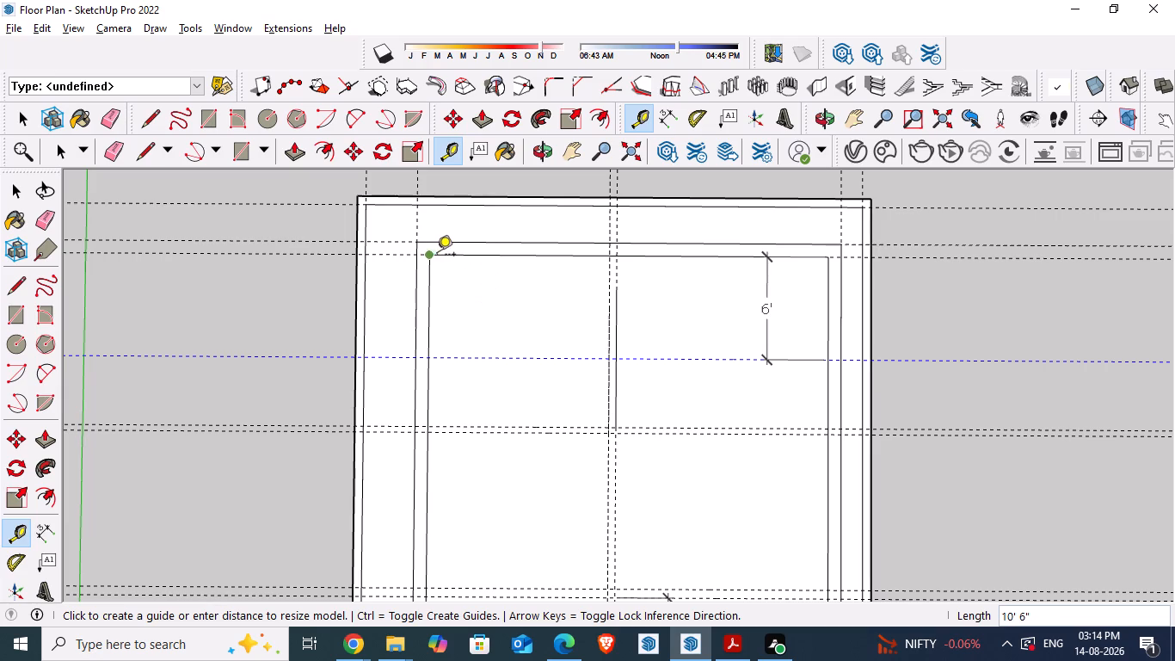
left_click(432, 256)
left_click(612, 257)
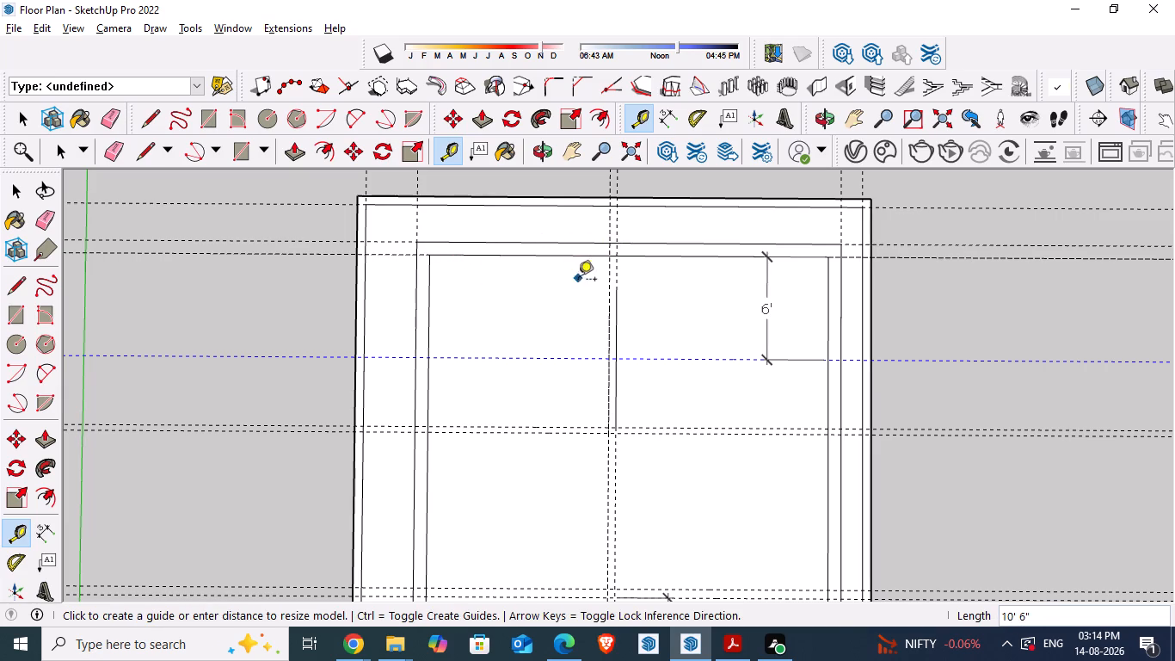
key("space")
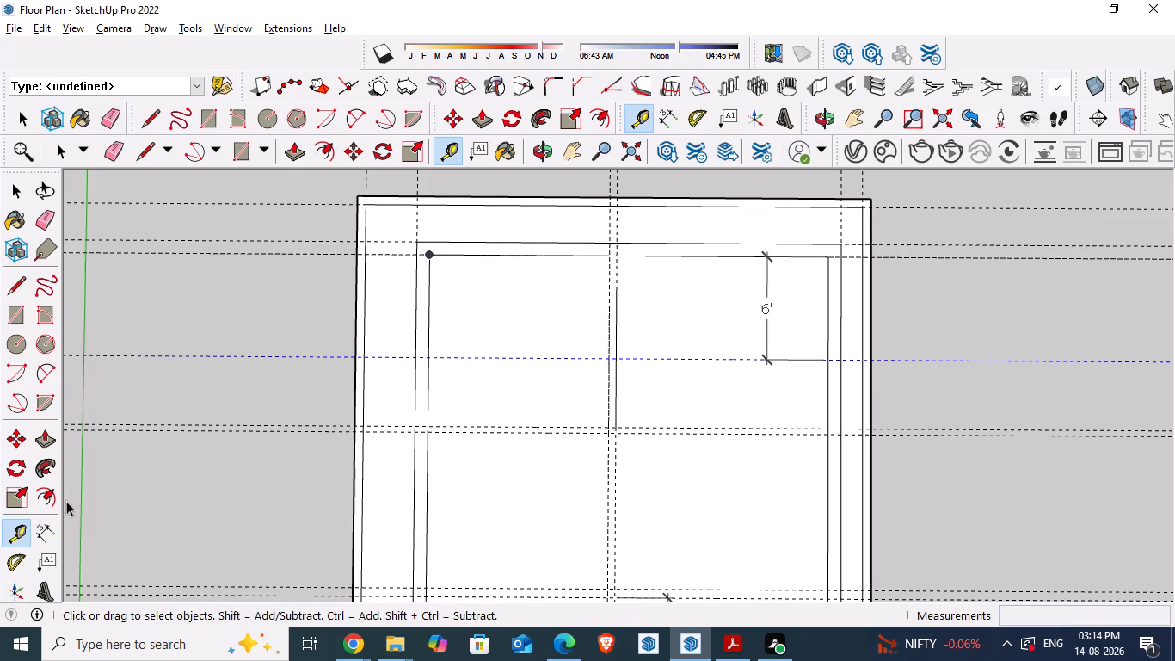
Dimension the dining width from the rear balcony-side inner corner to the central partition guide, placed just inside the rear wall.
left_click(47, 527)
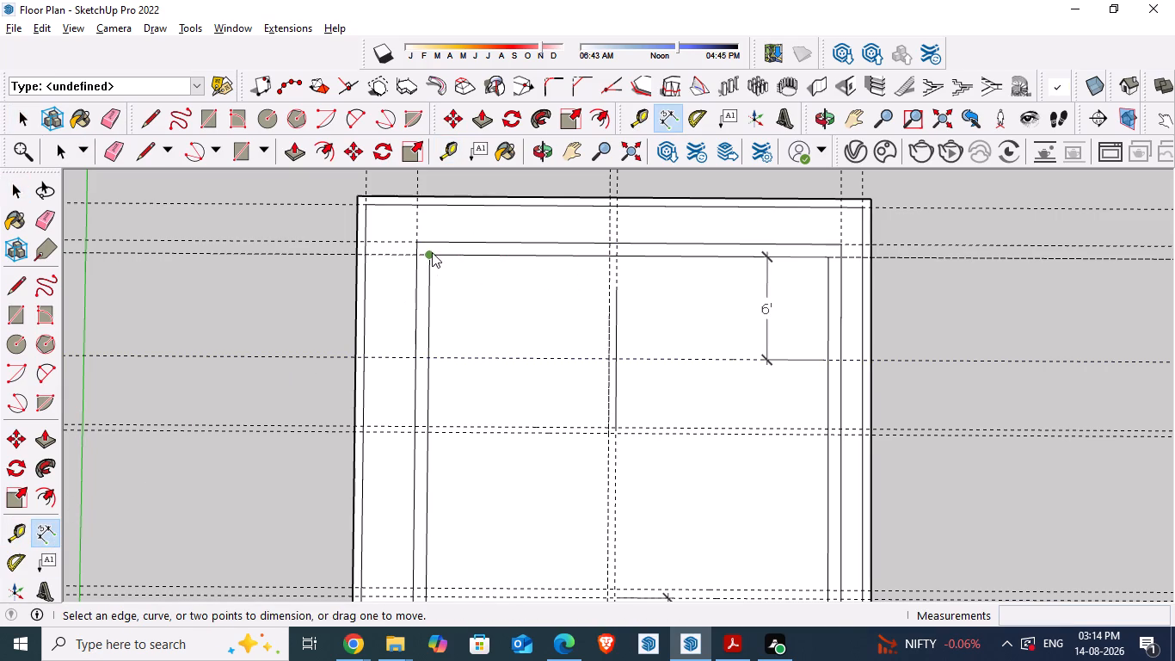
left_click(432, 252)
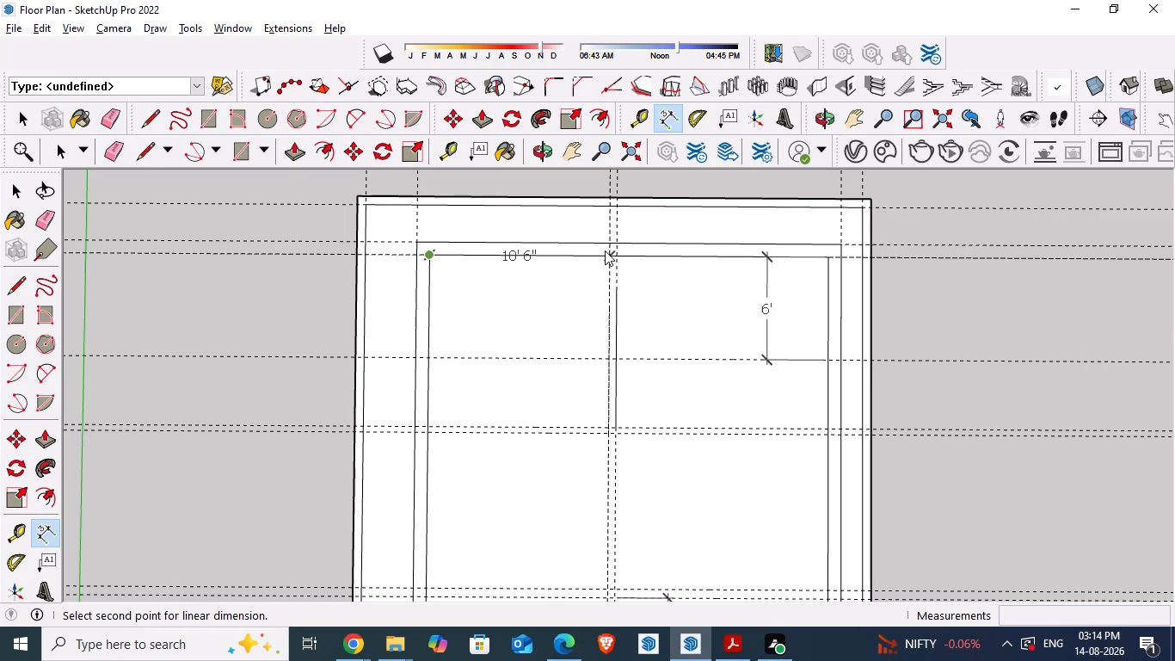
left_click(605, 250)
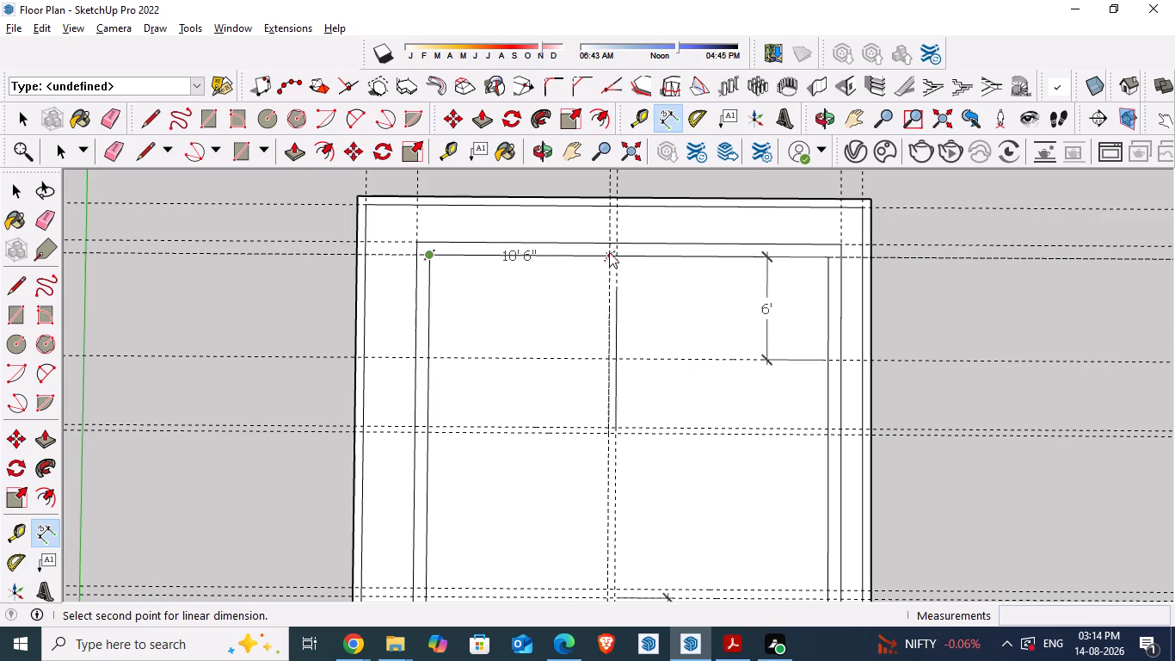
left_click(609, 252)
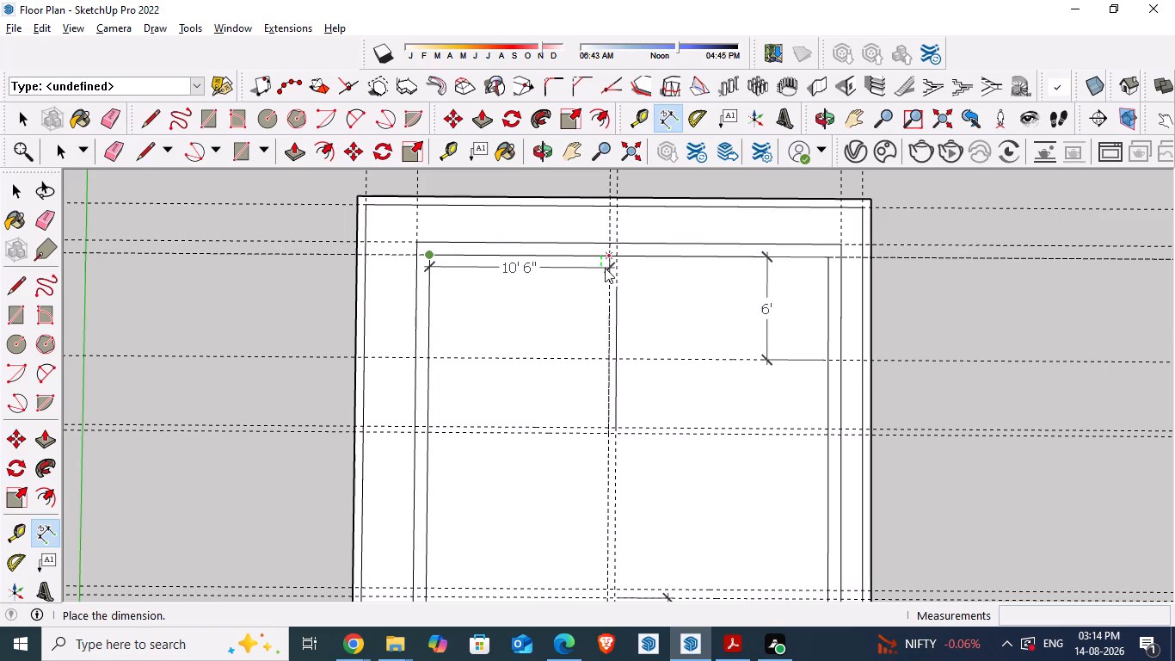
left_click(605, 268)
Dimension the hall width from the balcony-side inner wall edge to the central partition guide, along the front bedroom's cross guide.
scroll(620, 291, "down", 4)
scroll(576, 371, "down", 3)
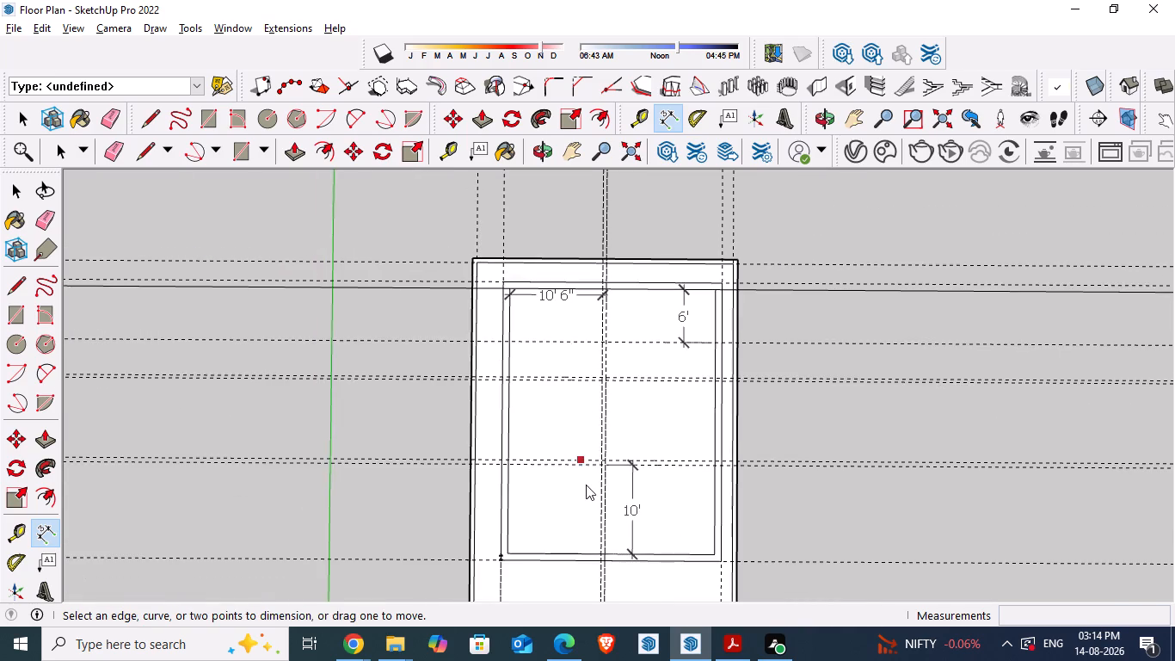
scroll(585, 497, "up", 5)
scroll(465, 514, "up", 1)
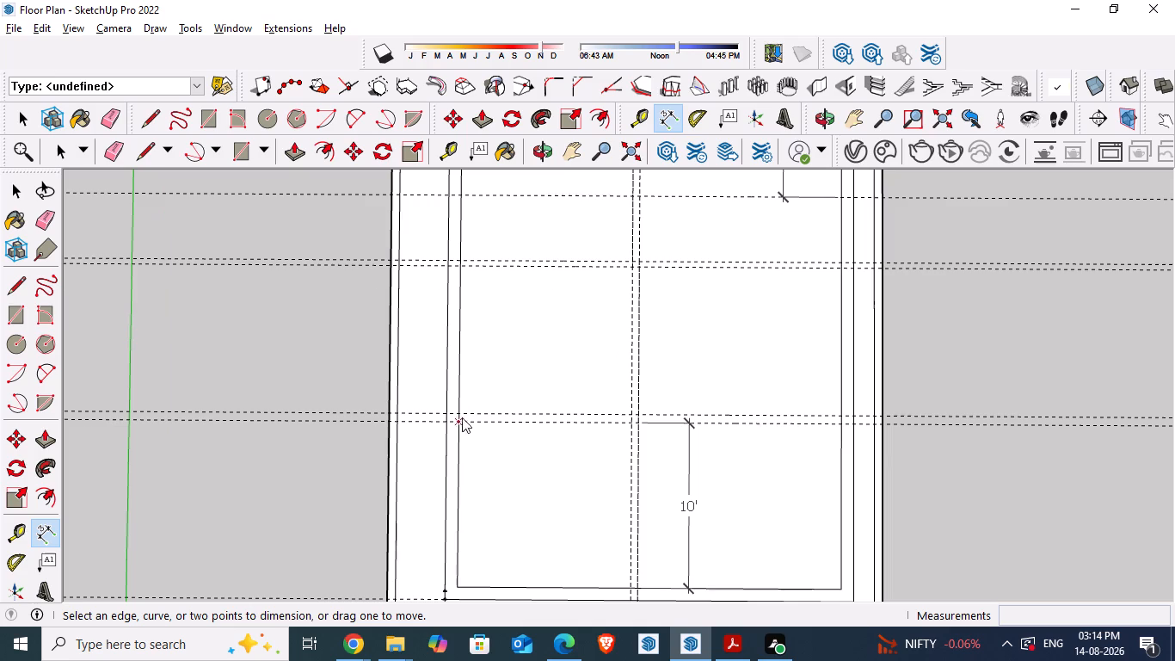
left_click(458, 420)
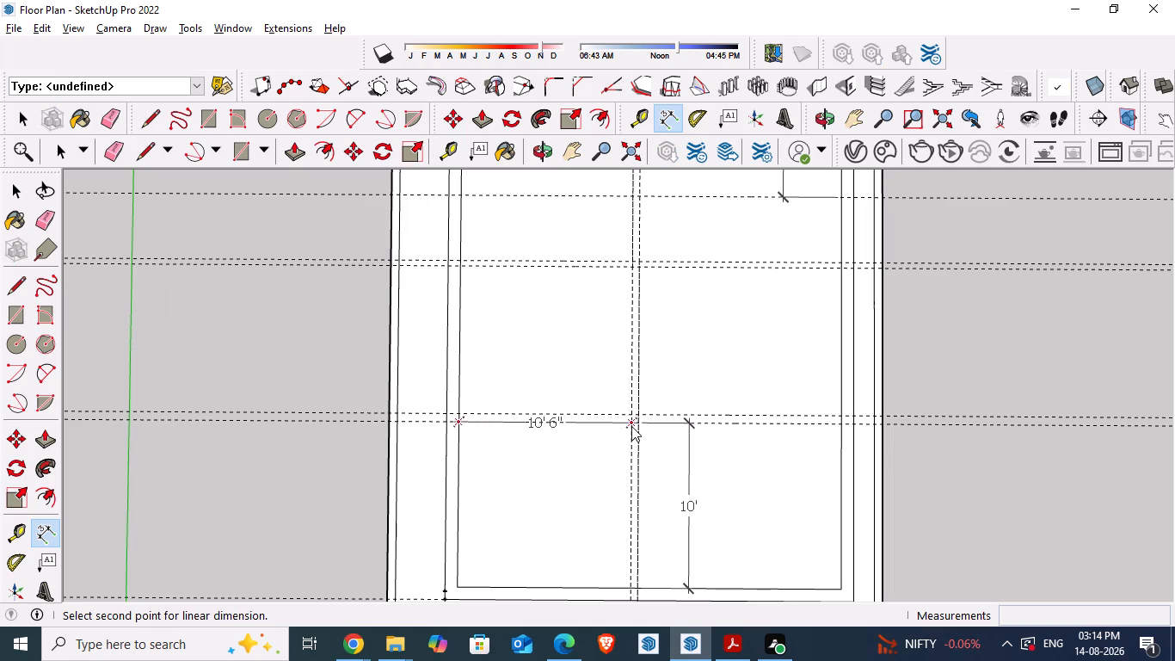
left_click(631, 426)
left_click(621, 454)
key("space")
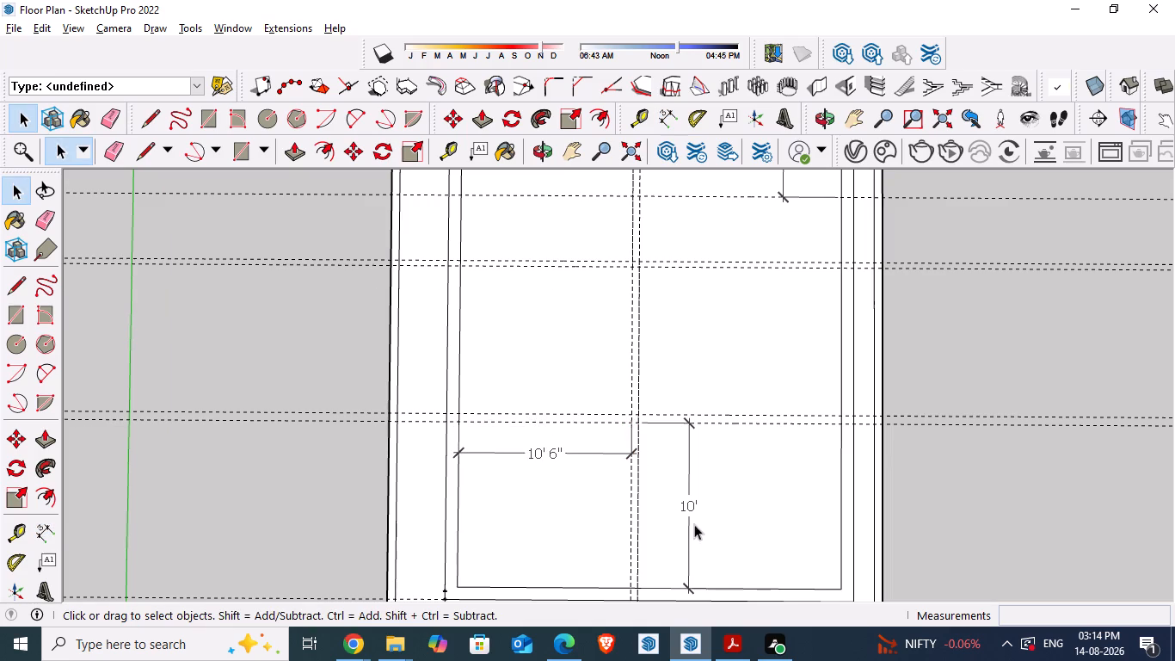
After checking the PDF, dimension the hall length from the front inner wall edge to the hall cross guide, placing it inside the hall.
key("alt+Tab")
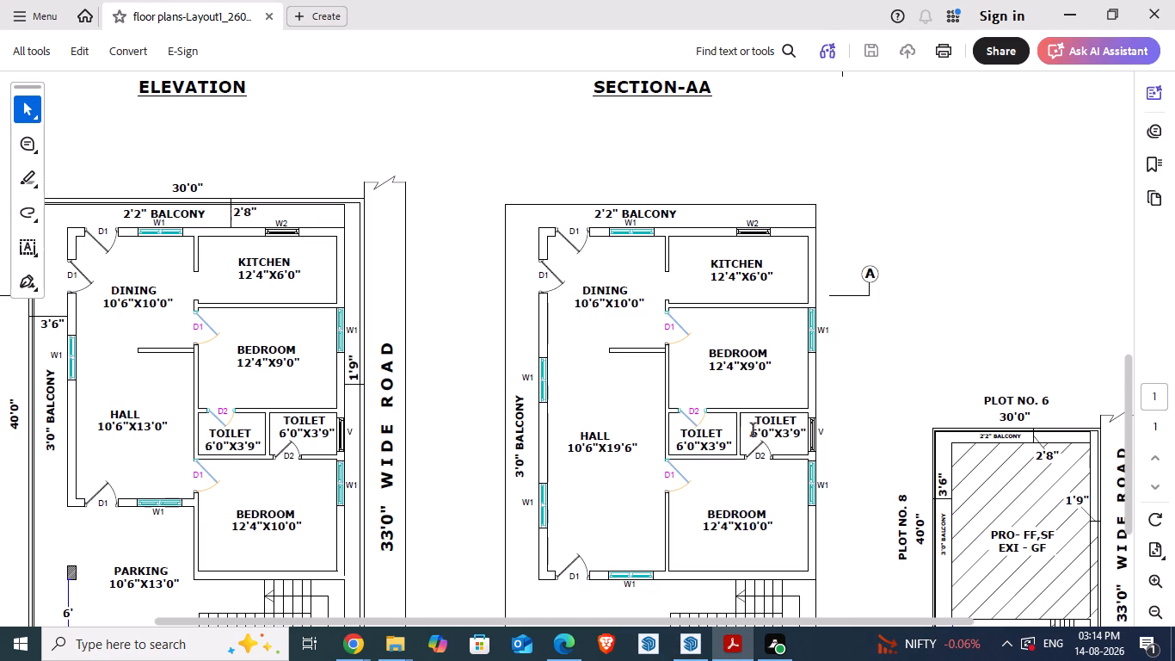
key("alt+Tab")
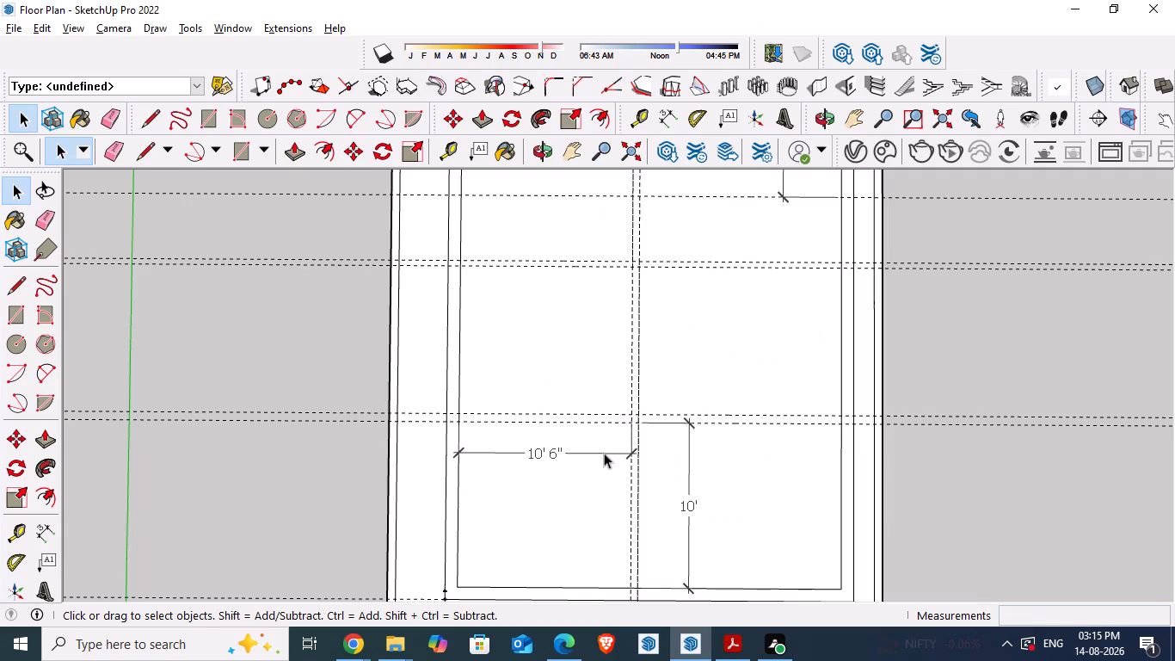
left_click(44, 528)
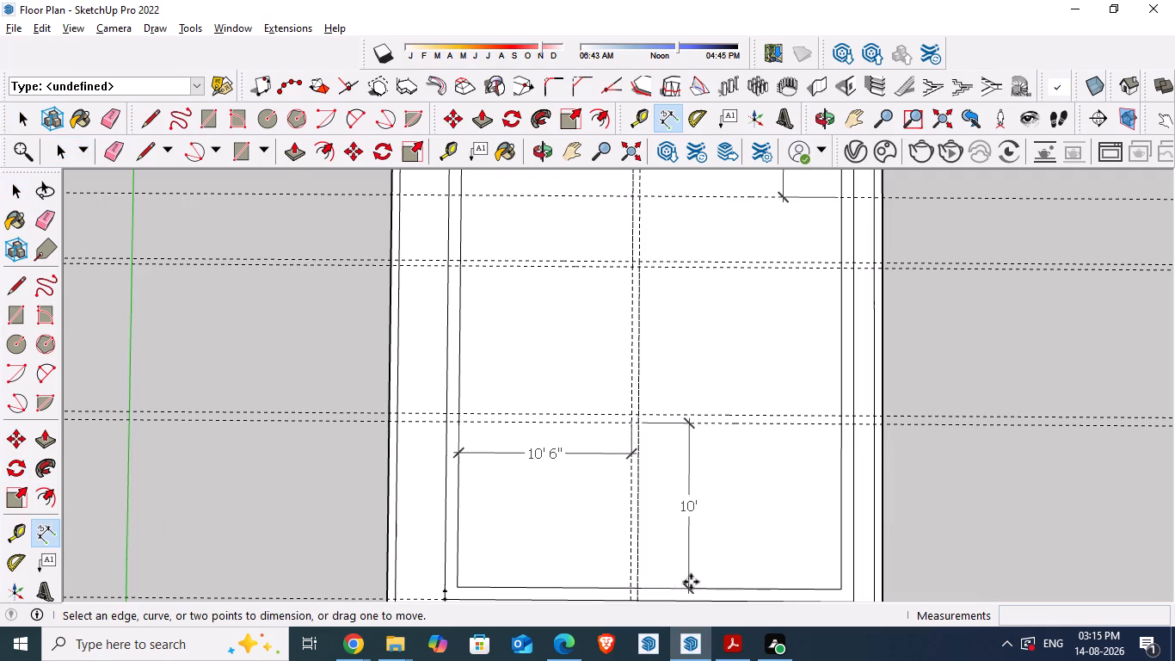
left_click(628, 586)
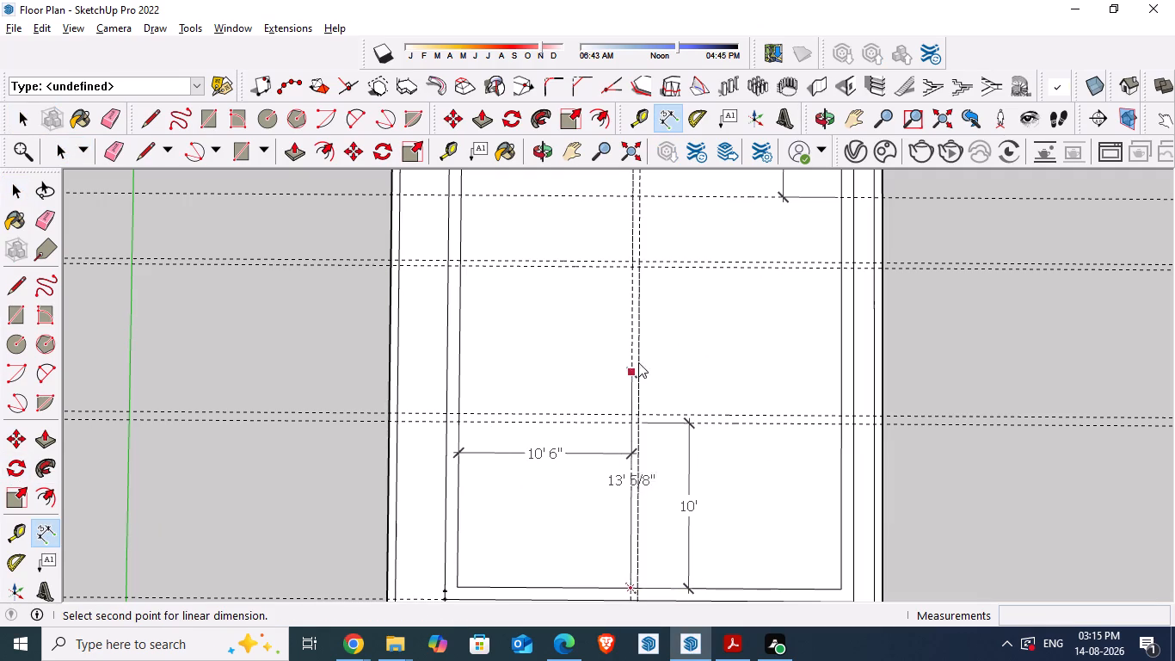
left_click(631, 270)
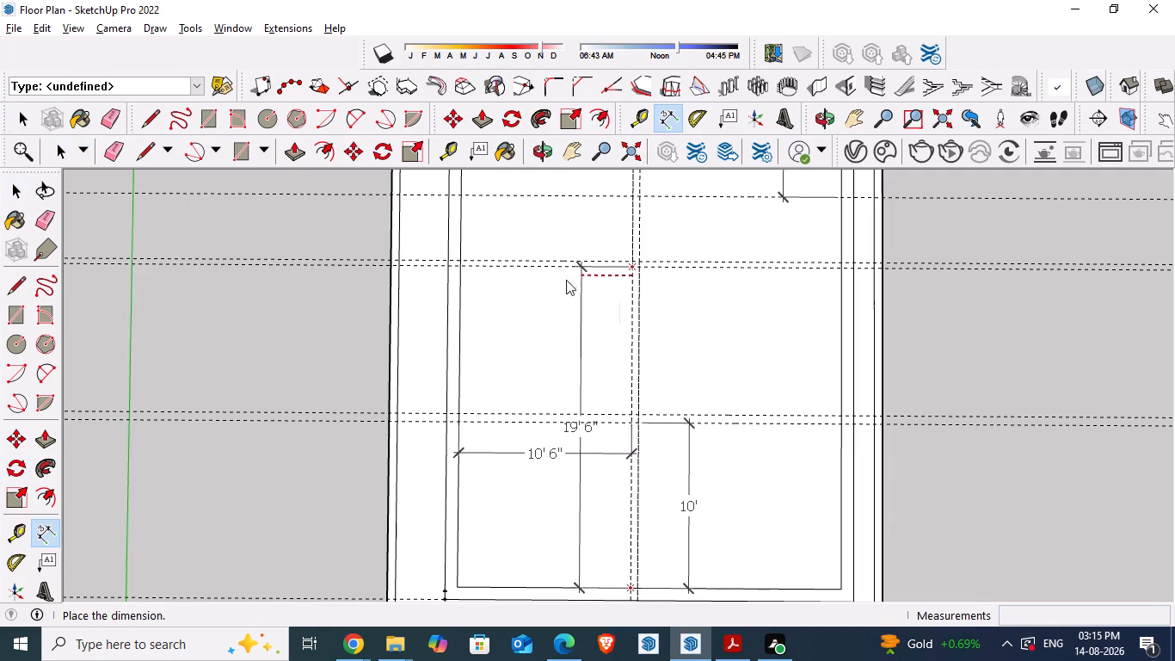
left_click(568, 298)
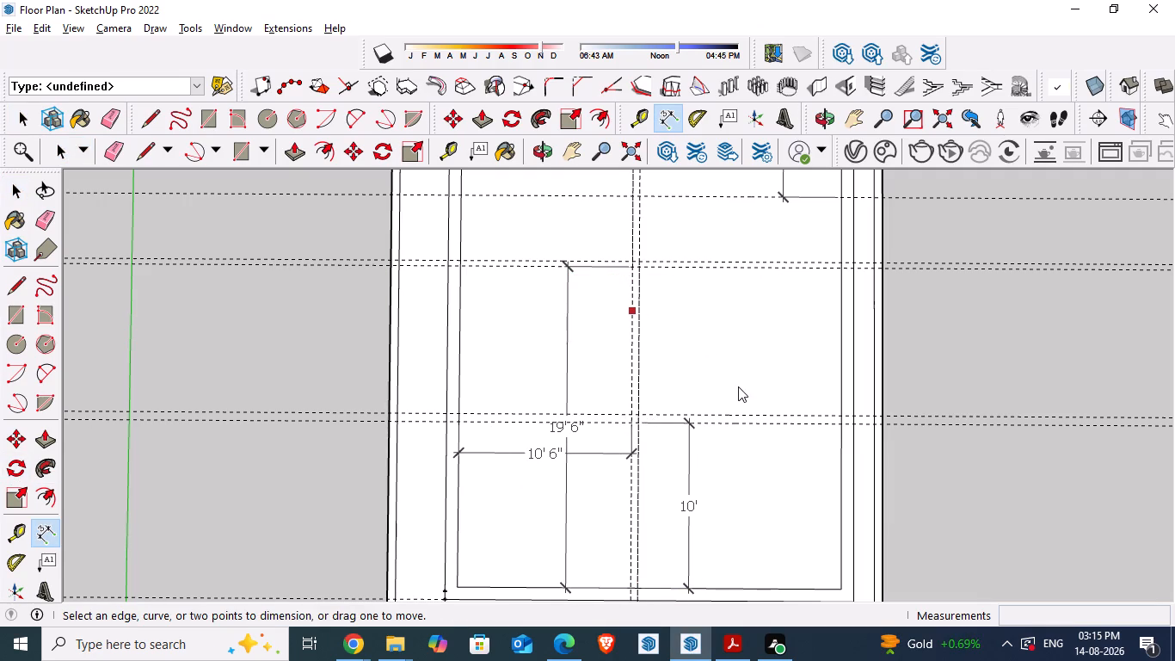
After checking the PDF, dimension the dining depth from the rear inner wall edge to the dining cross guide along the central partition.
key("alt+Tab")
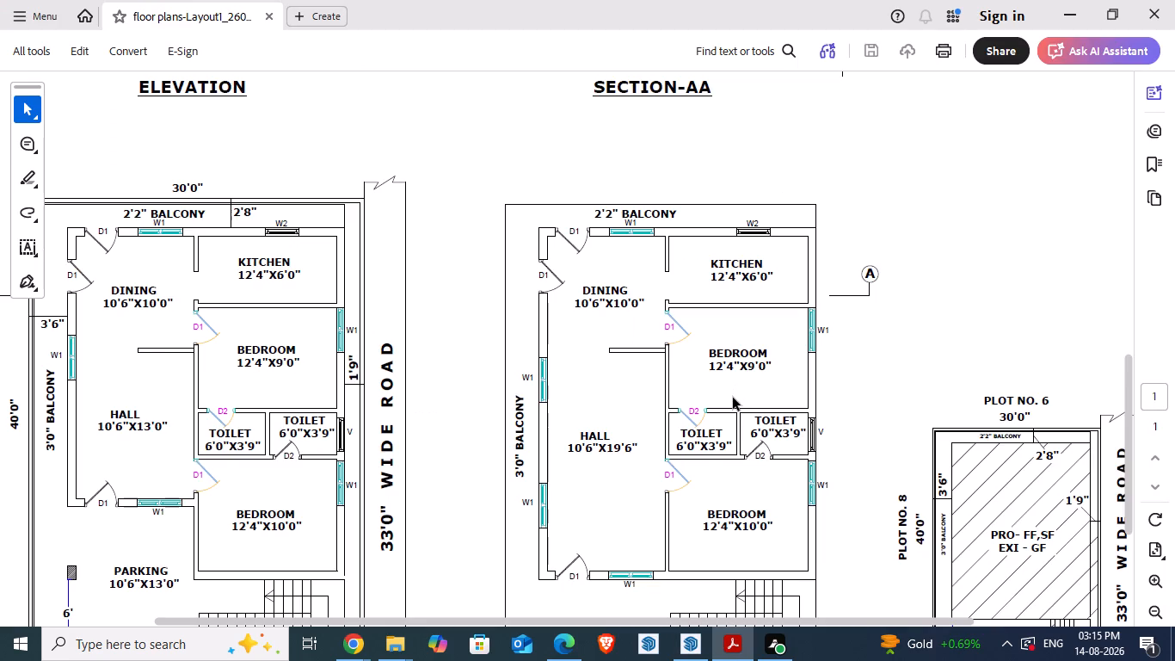
key("alt+Tab")
scroll(573, 399, "down", 5)
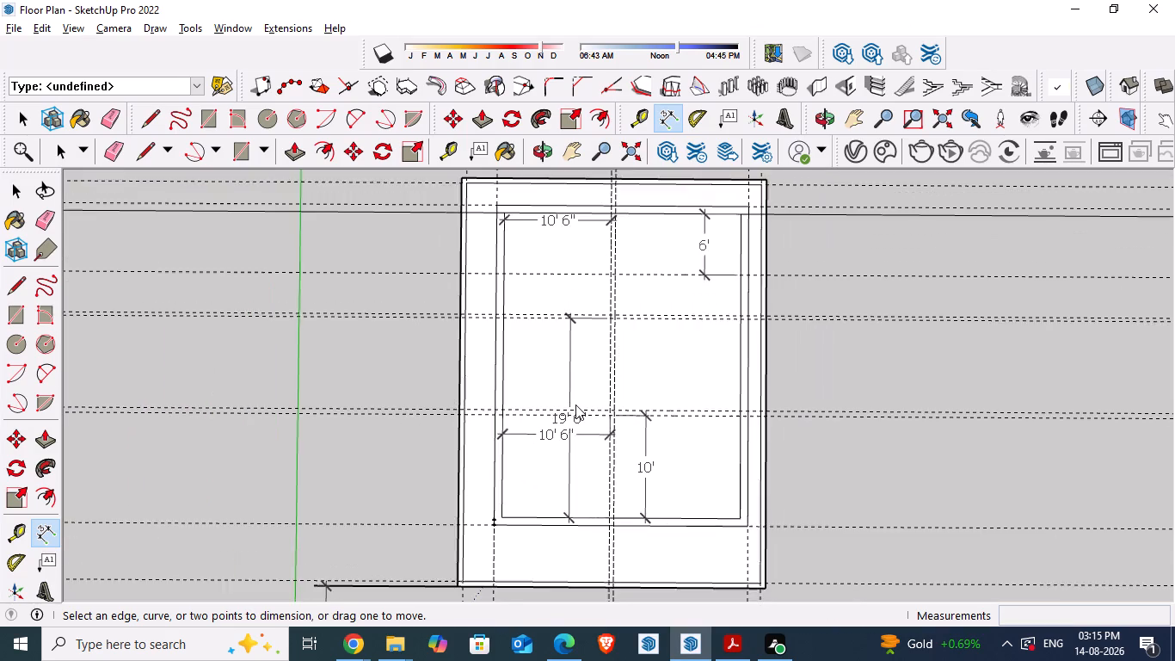
scroll(575, 405, "down", 2)
scroll(599, 246, "up", 7)
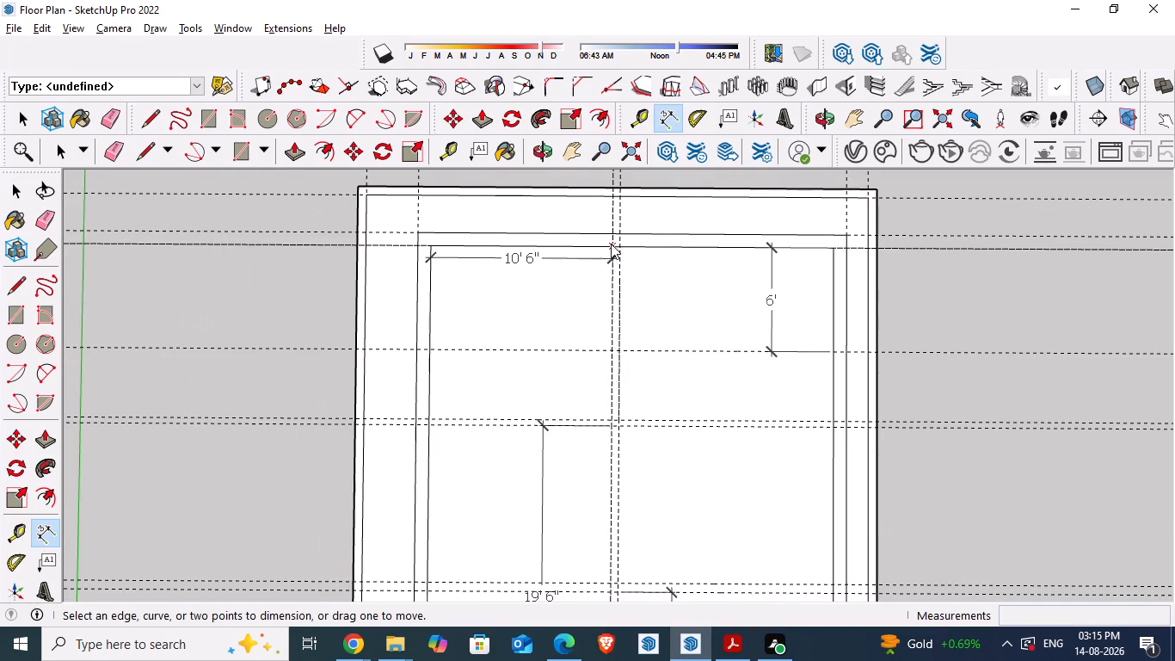
left_click(610, 242)
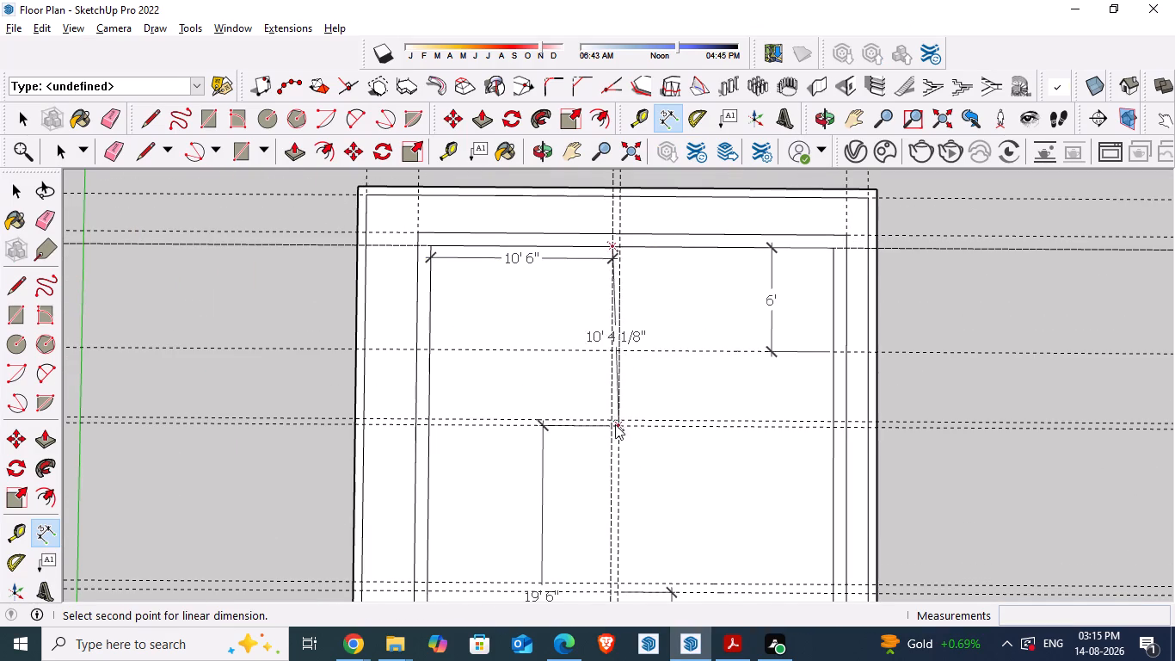
left_click(610, 417)
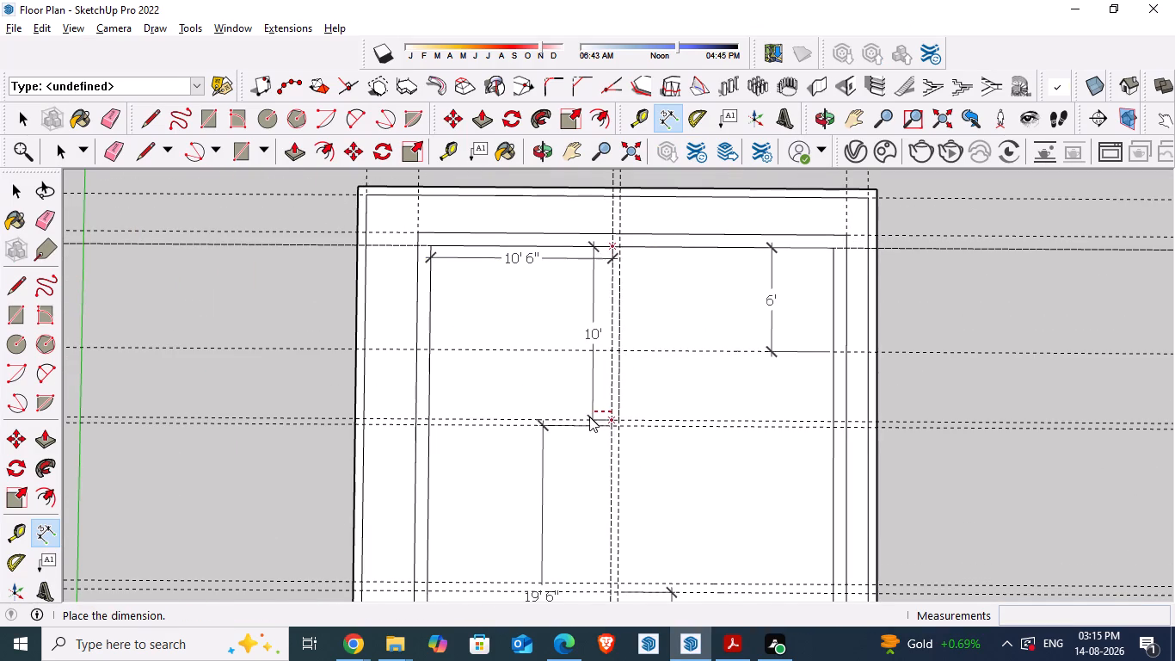
left_click(563, 416)
Compare the dimensioned hall and dining areas with the partition between them in the PDF's typical floor plan.
scroll(734, 324, "down", 3)
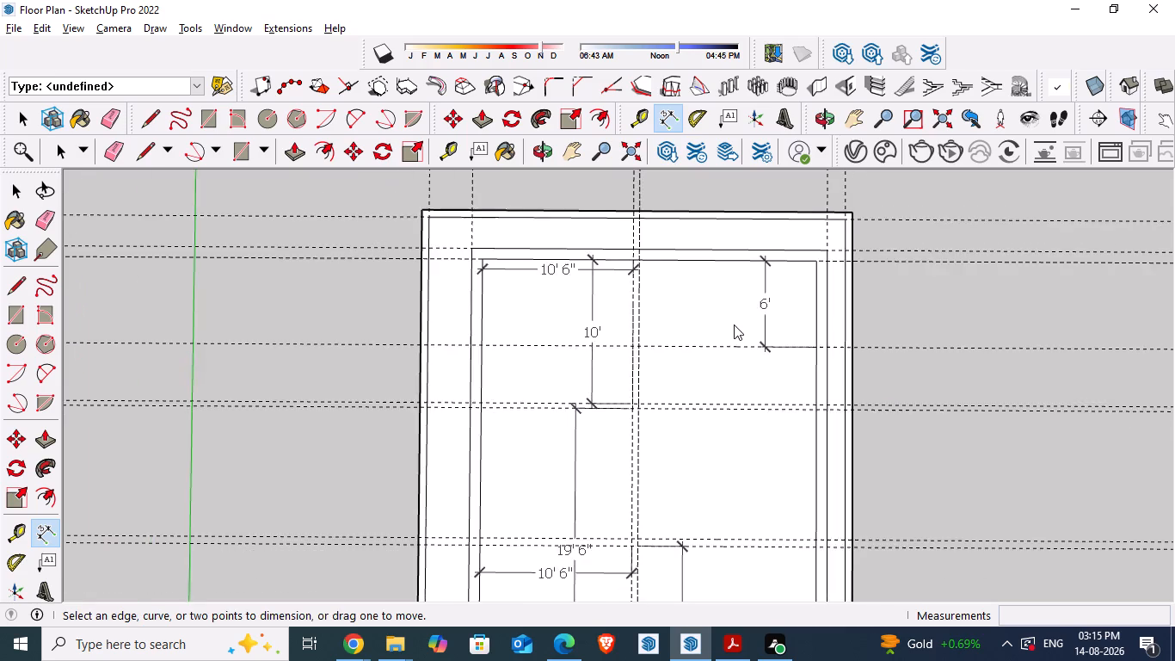
scroll(758, 360, "down", 1)
key("alt+Tab")
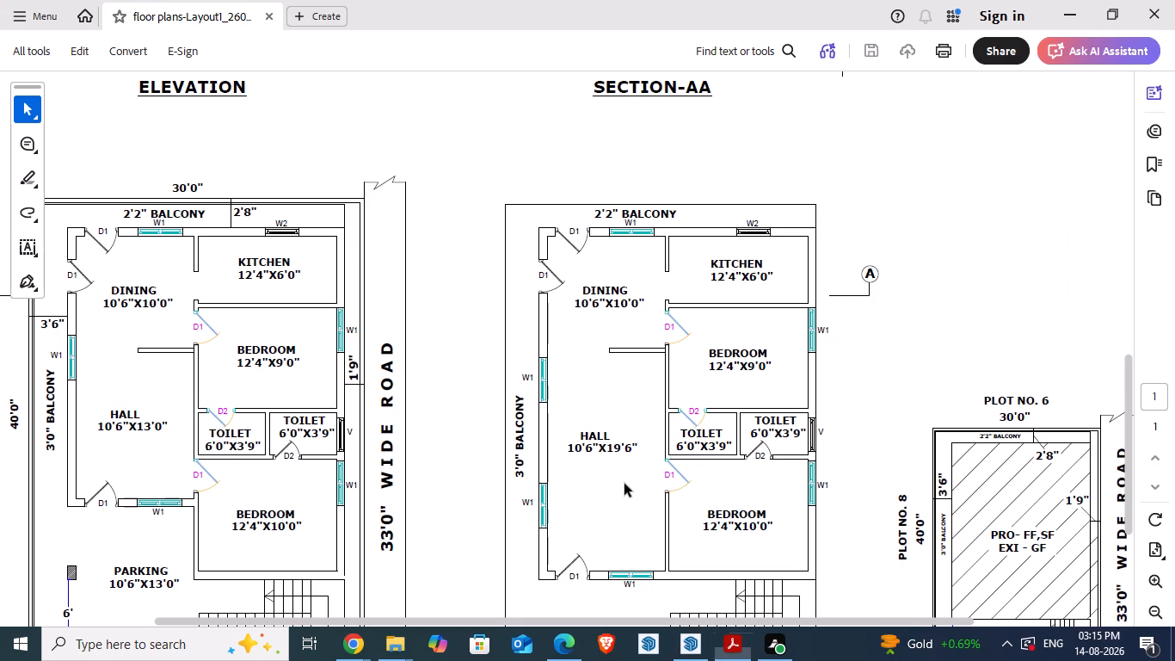
key("alt+Tab")
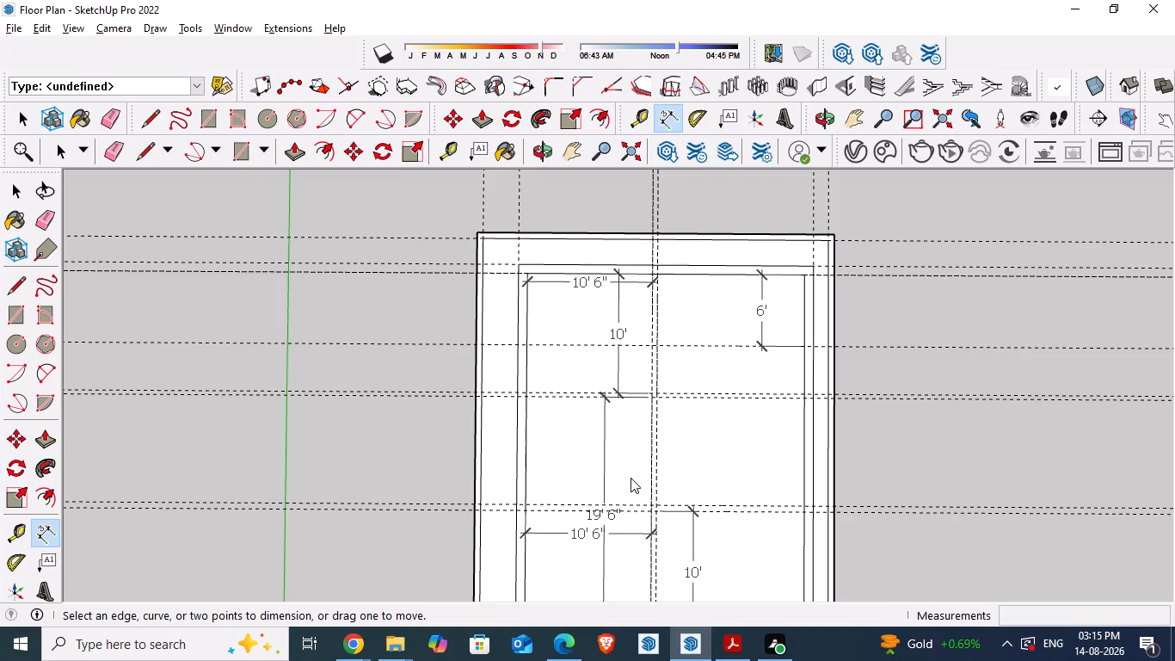
scroll(618, 416, "up", 4)
key("alt+Tab")
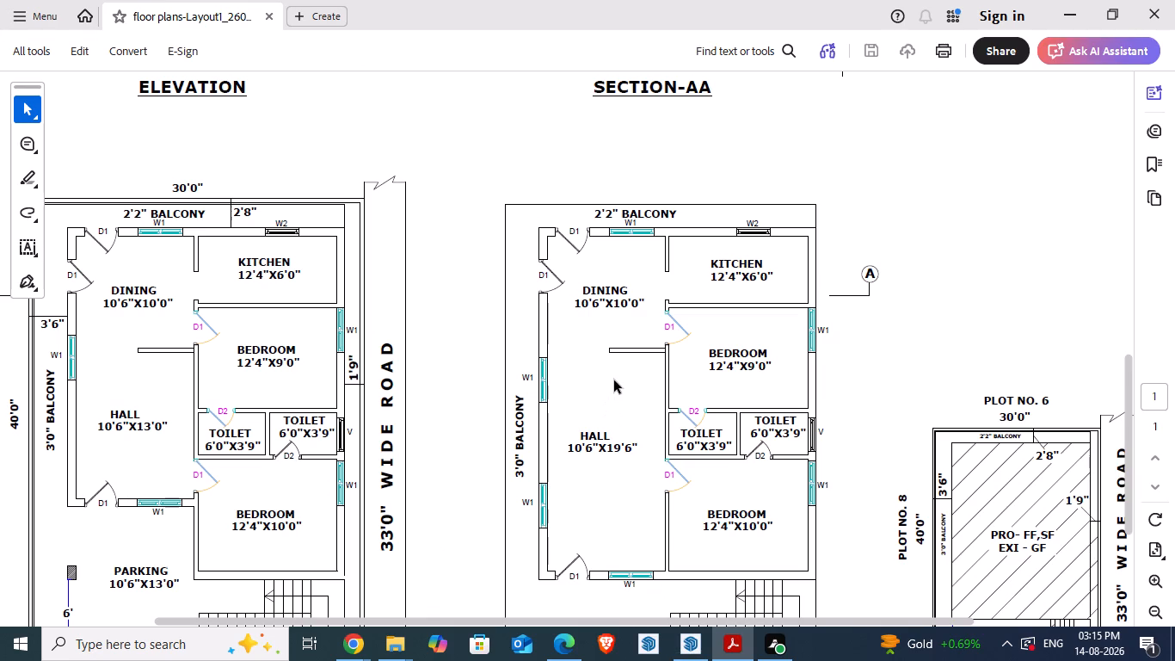
key("alt+Tab")
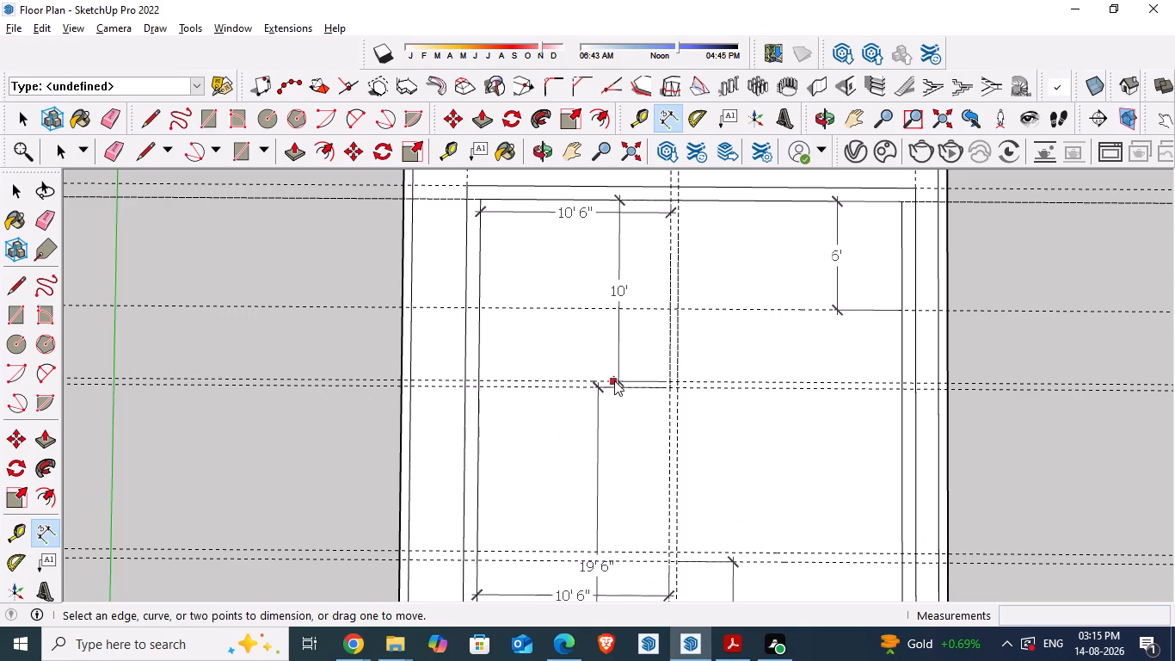
After checking the PDF, dimension the kitchen width from the central partition guide to the road-side inner wall edge, along the rear inner wall.
key("alt+Tab")
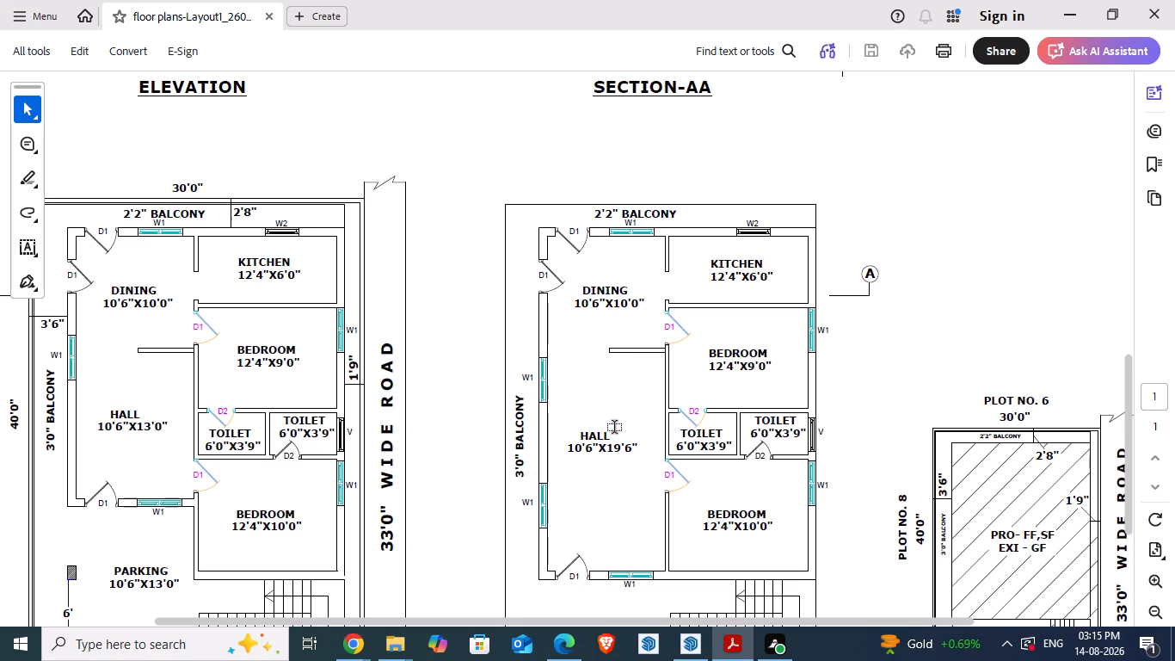
key("alt+Tab")
scroll(686, 330, "down", 7)
scroll(696, 245, "up", 2)
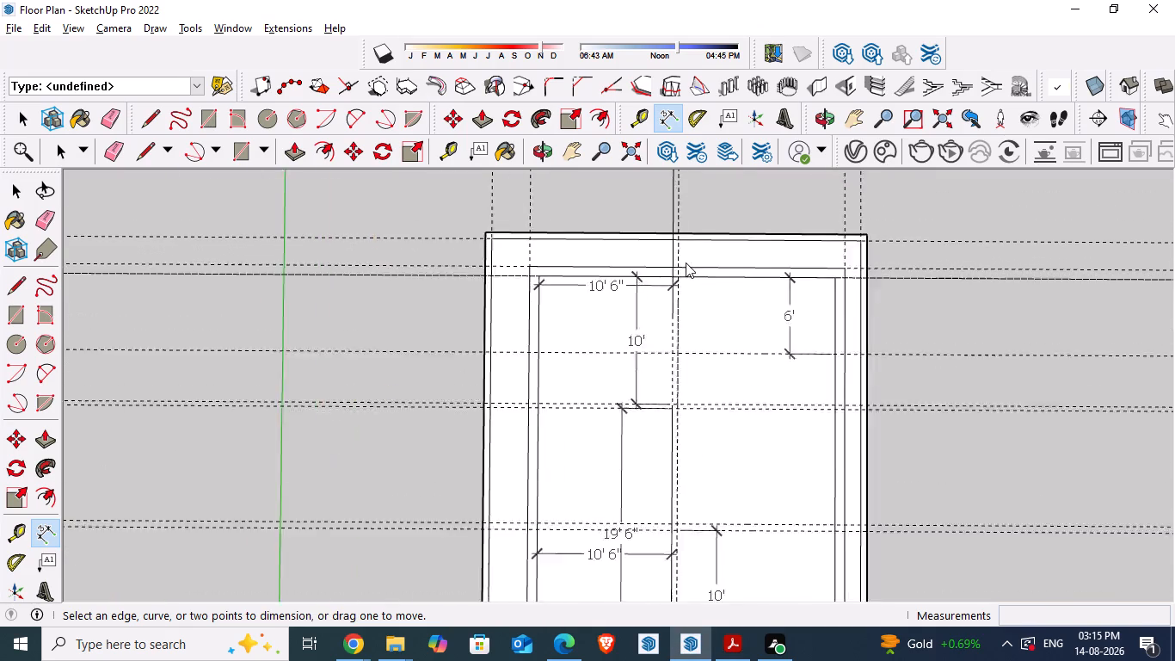
scroll(686, 263, "up", 5)
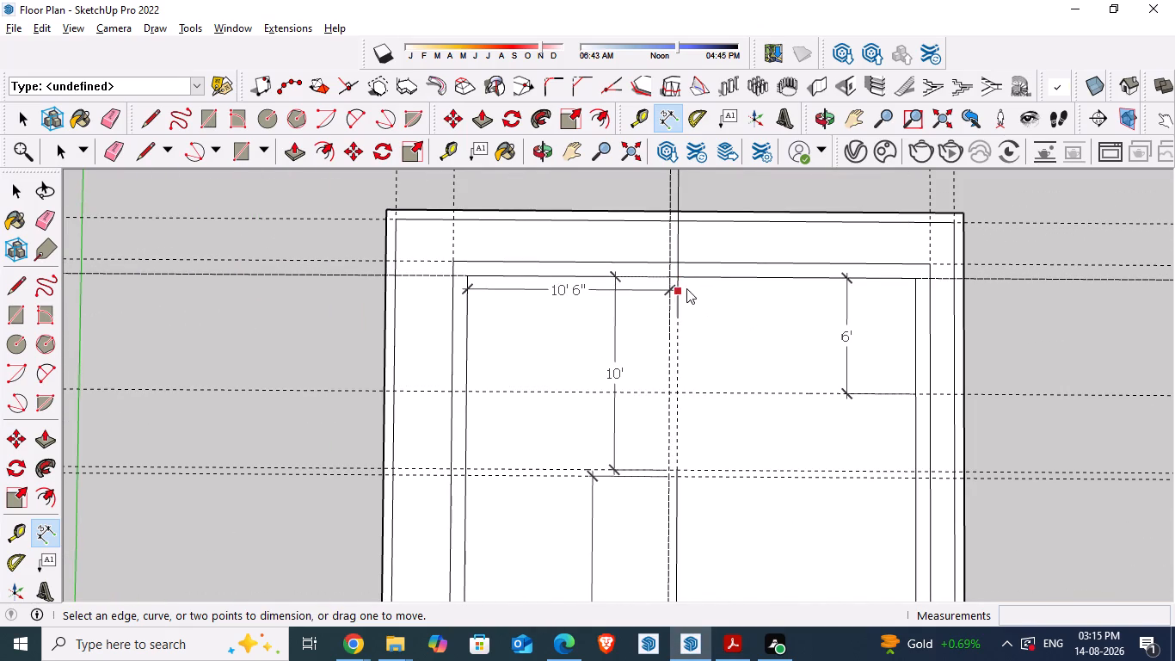
left_click(678, 275)
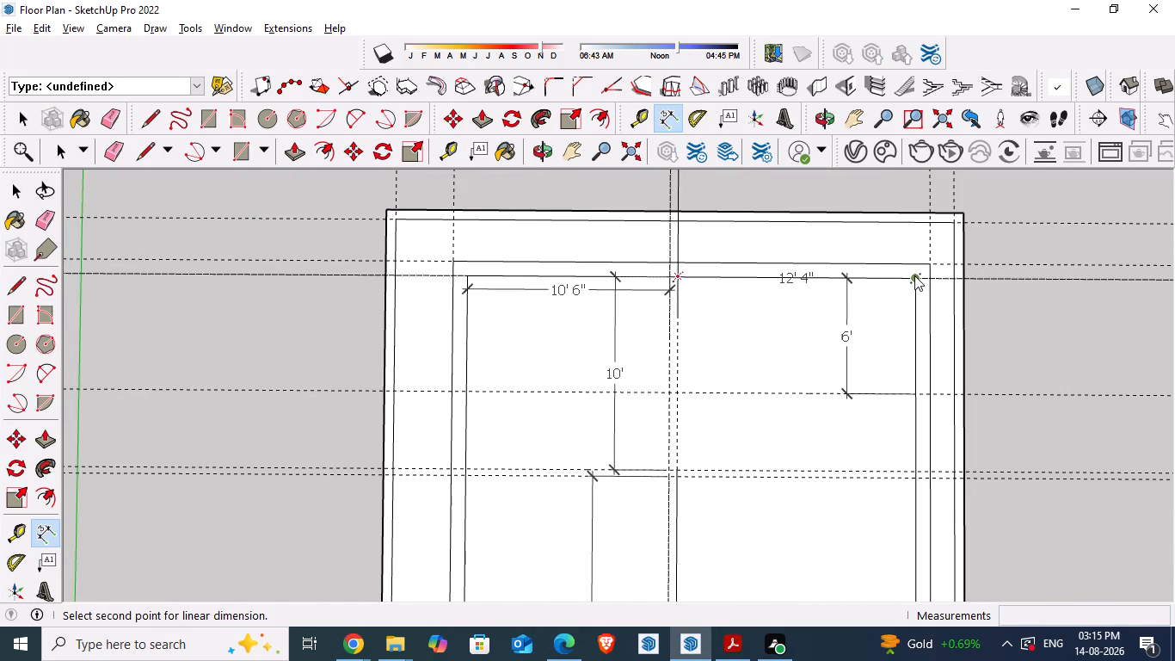
left_click(914, 276)
left_click(907, 314)
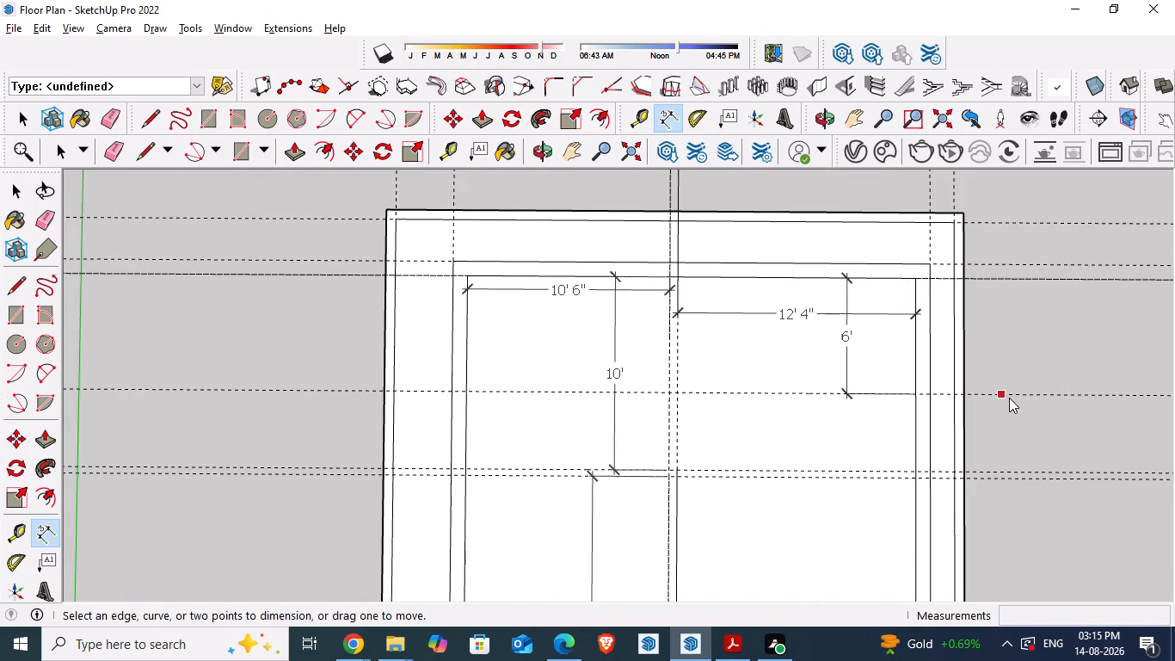
After checking the PDF, draw the central partition's hall-side edge, 29' 10" long, along its guide from the rear to the front inner wall edge.
key("alt+Tab")
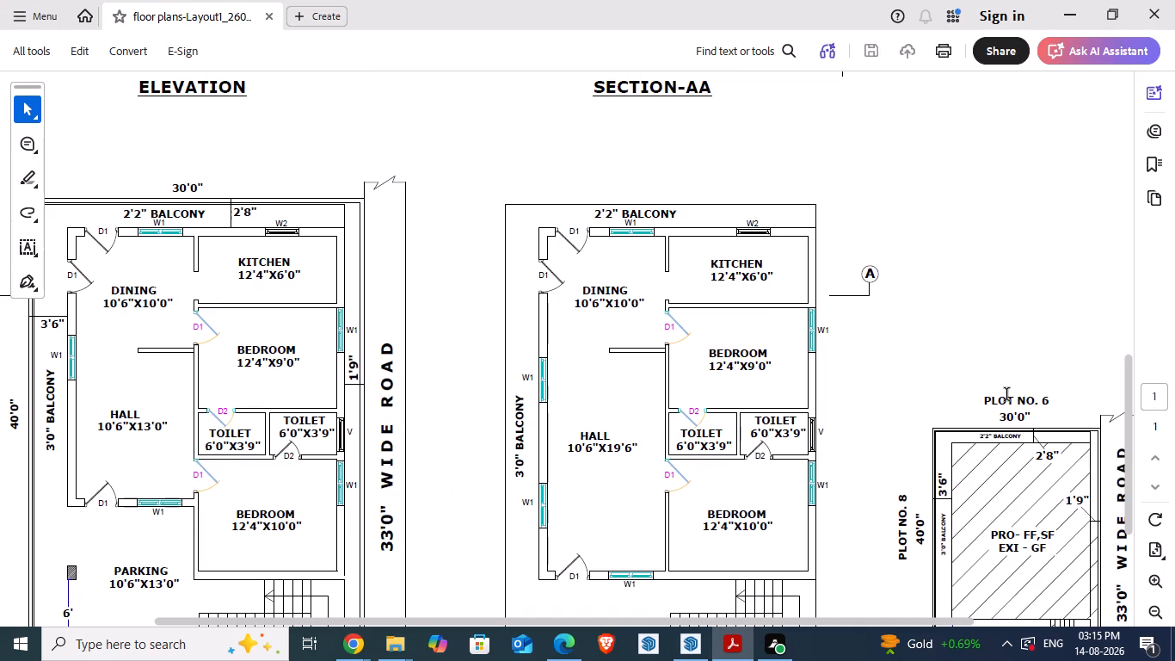
key("alt+Tab")
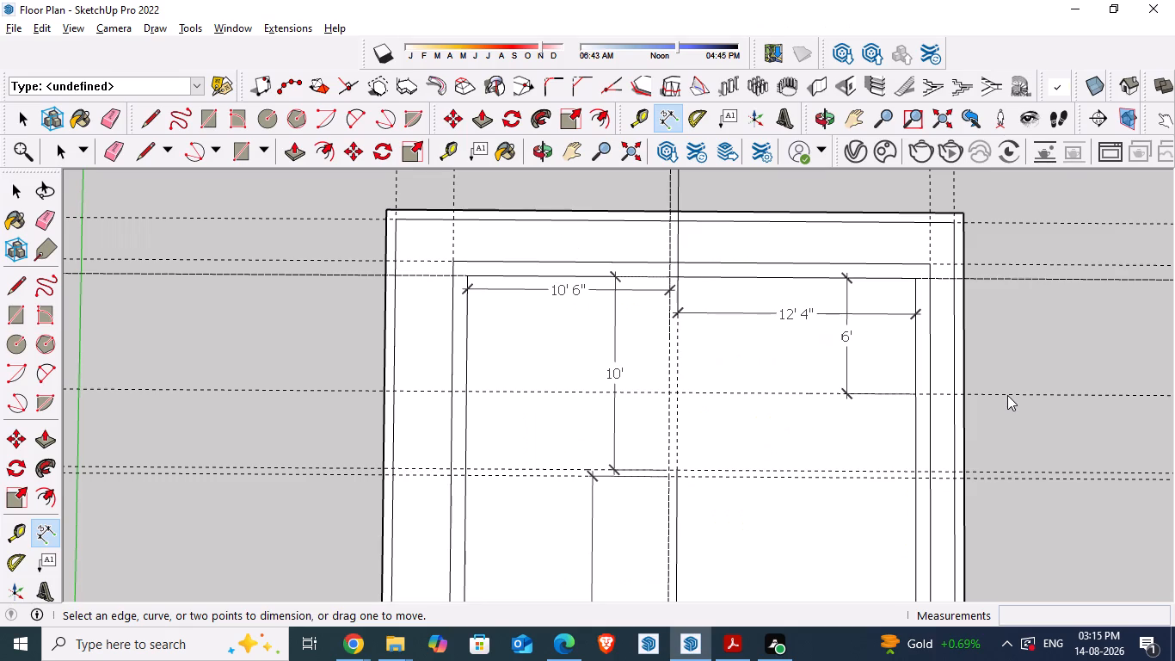
key("alt+Tab")
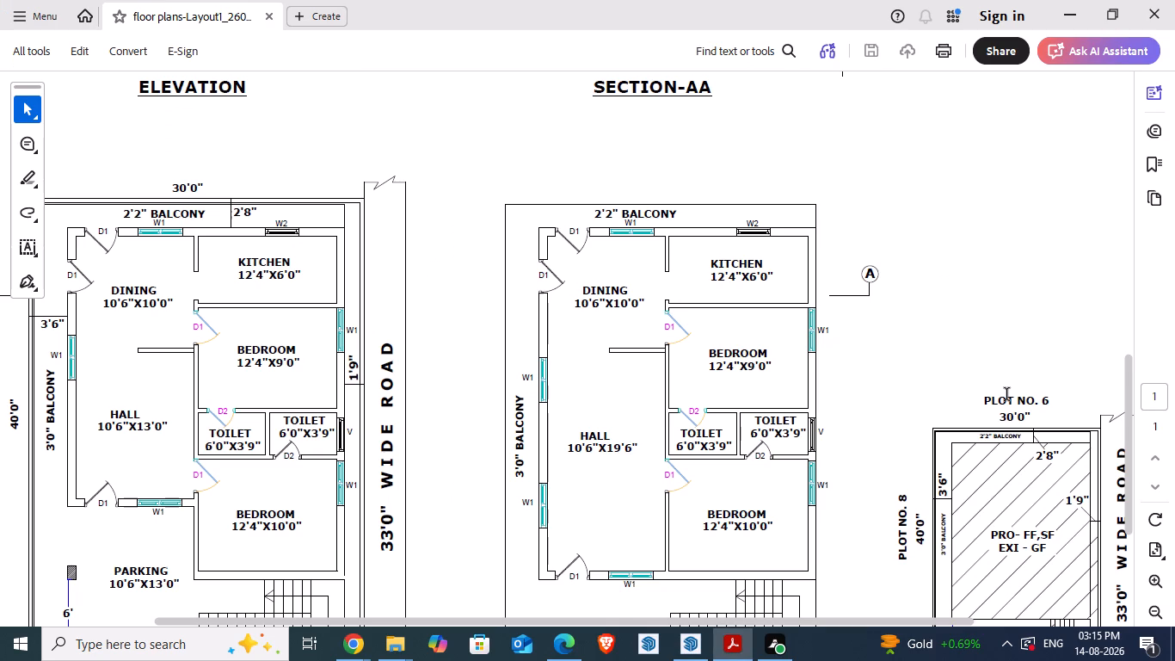
key("alt+Tab")
key("alt+Tab")
key("alt+Tab")
scroll(774, 293, "down", 4)
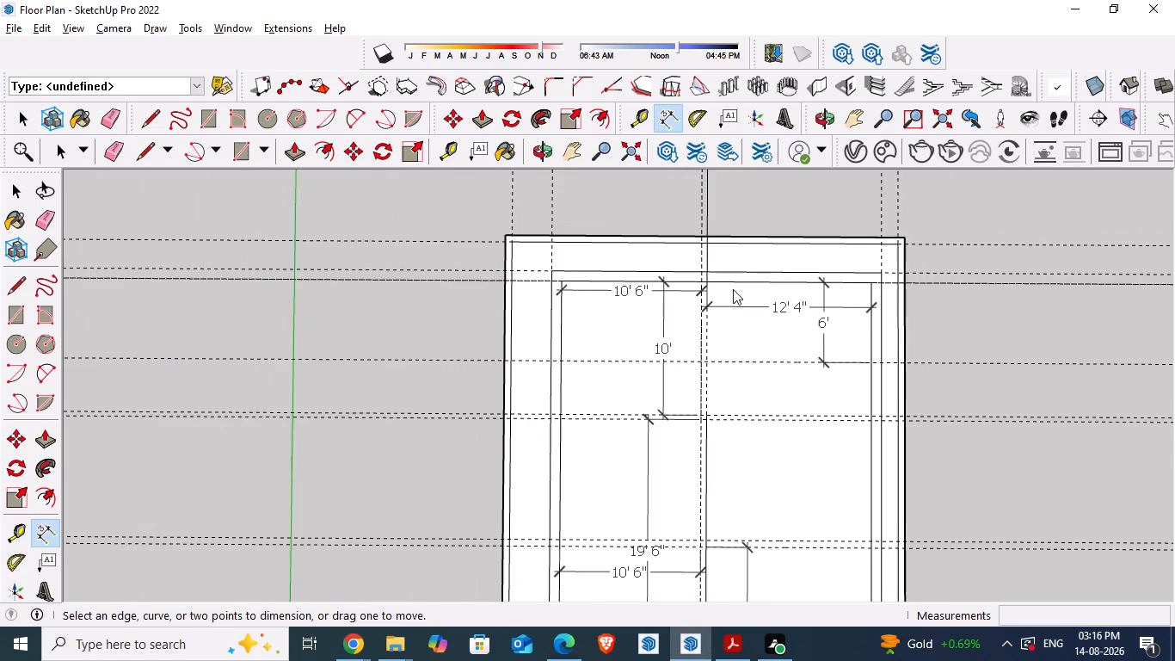
scroll(730, 290, "down", 2)
key("l")
scroll(723, 292, "up", 8)
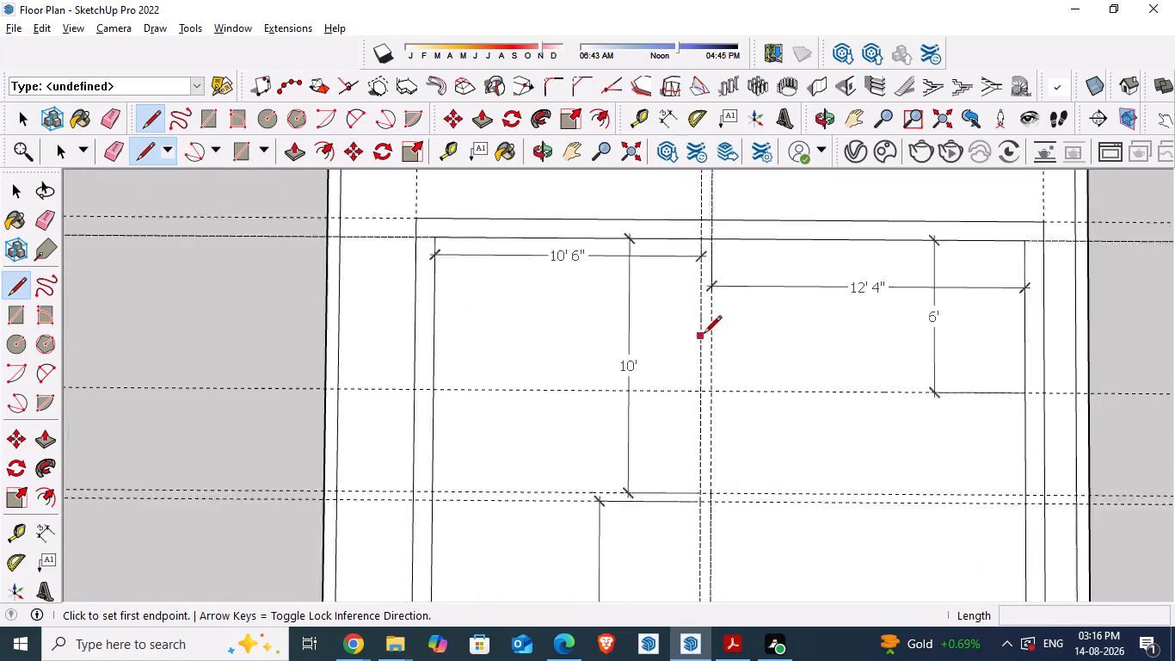
scroll(704, 335, "up", 2)
left_click(698, 216)
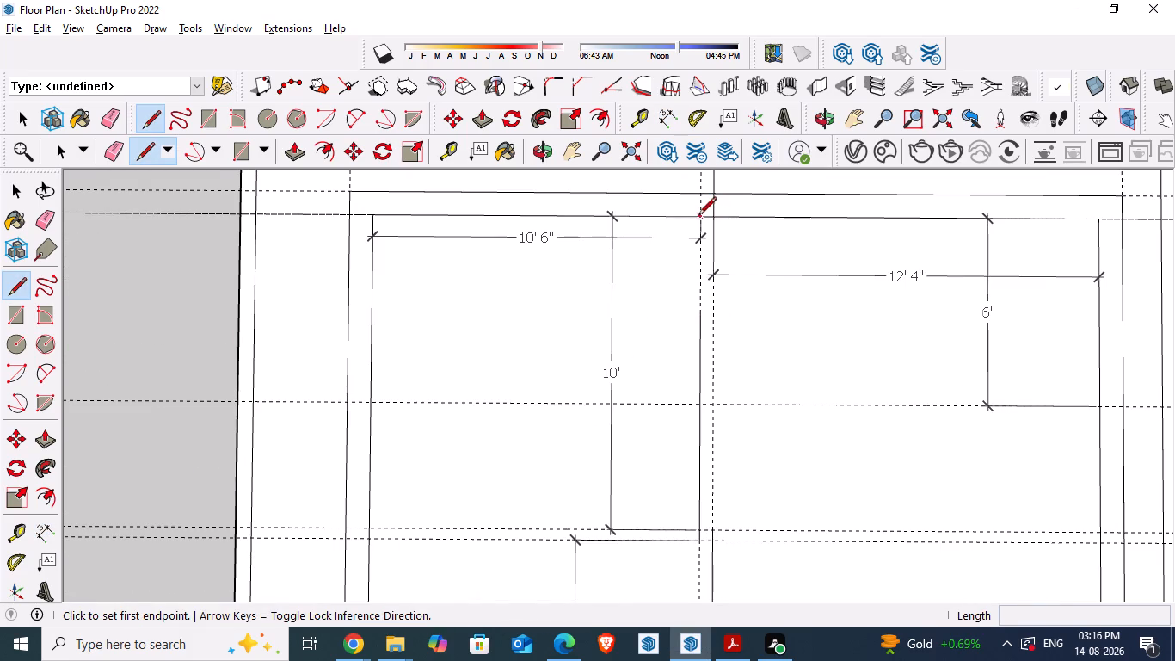
scroll(704, 226, "down", 18)
scroll(722, 390, "up", 14)
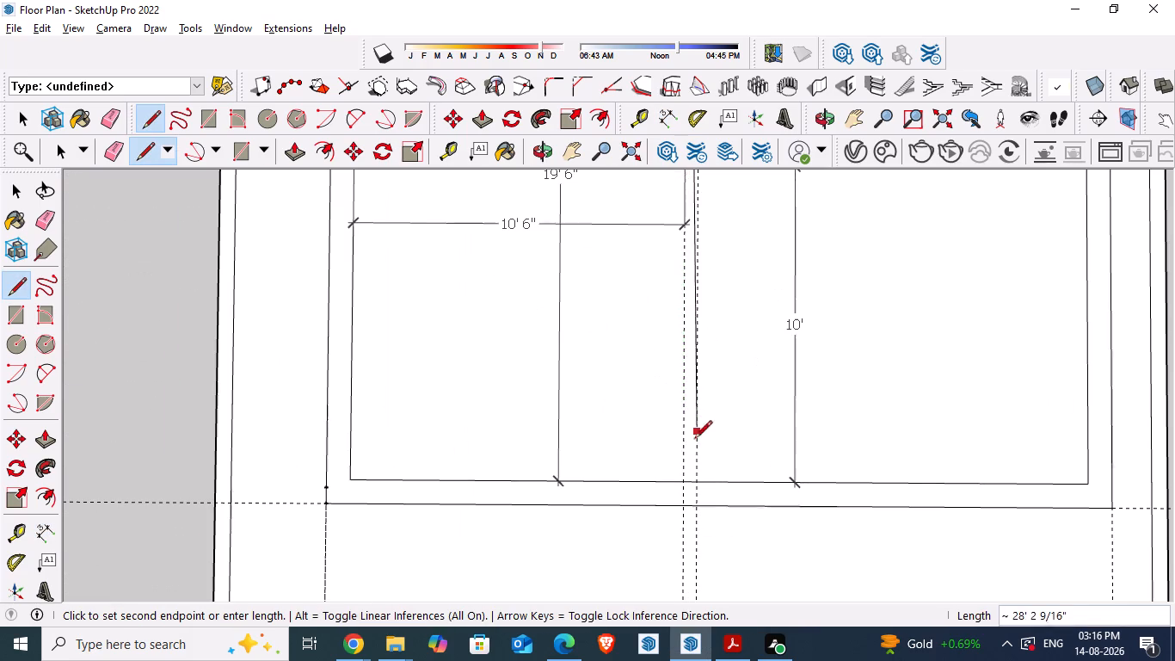
left_click(686, 484)
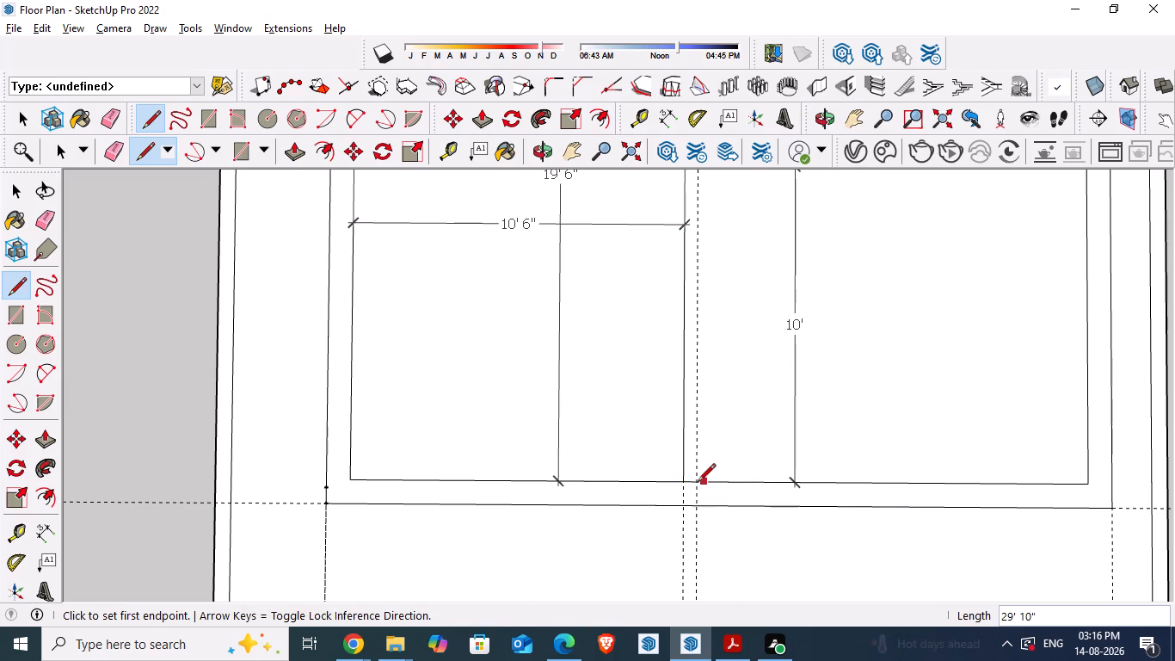
Draw the central partition's bedroom-side edge, 29' 10" long, along its guide from the front to the rear inner wall edge.
left_click(698, 483)
scroll(711, 511, "down", 18)
scroll(724, 328, "up", 6)
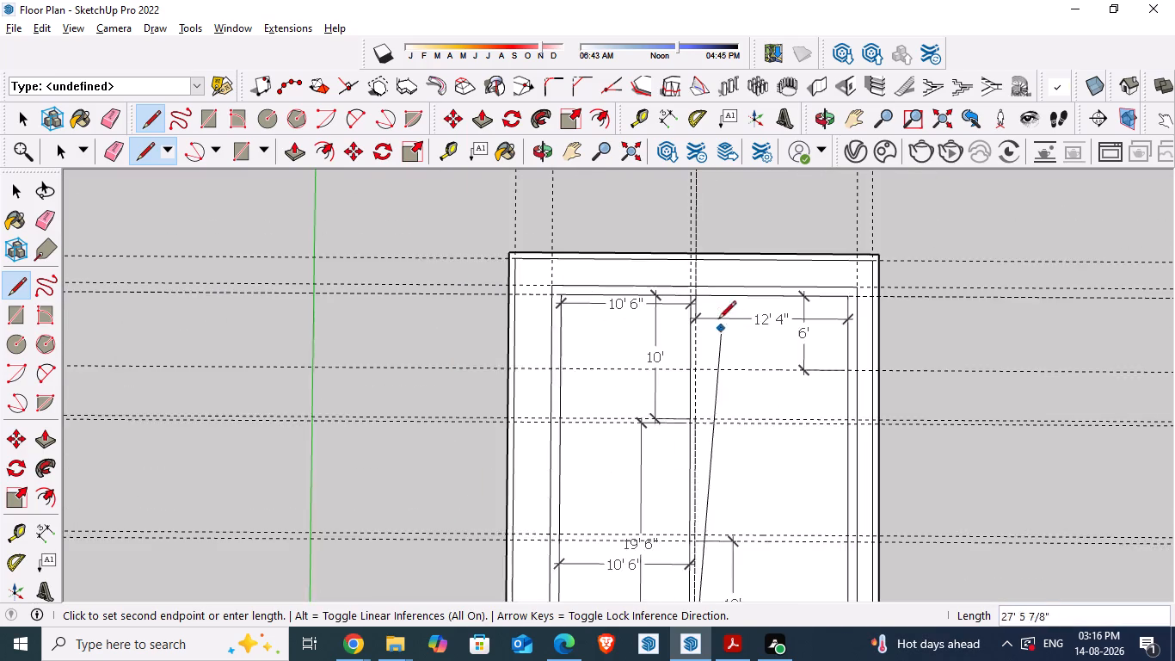
scroll(718, 320, "up", 13)
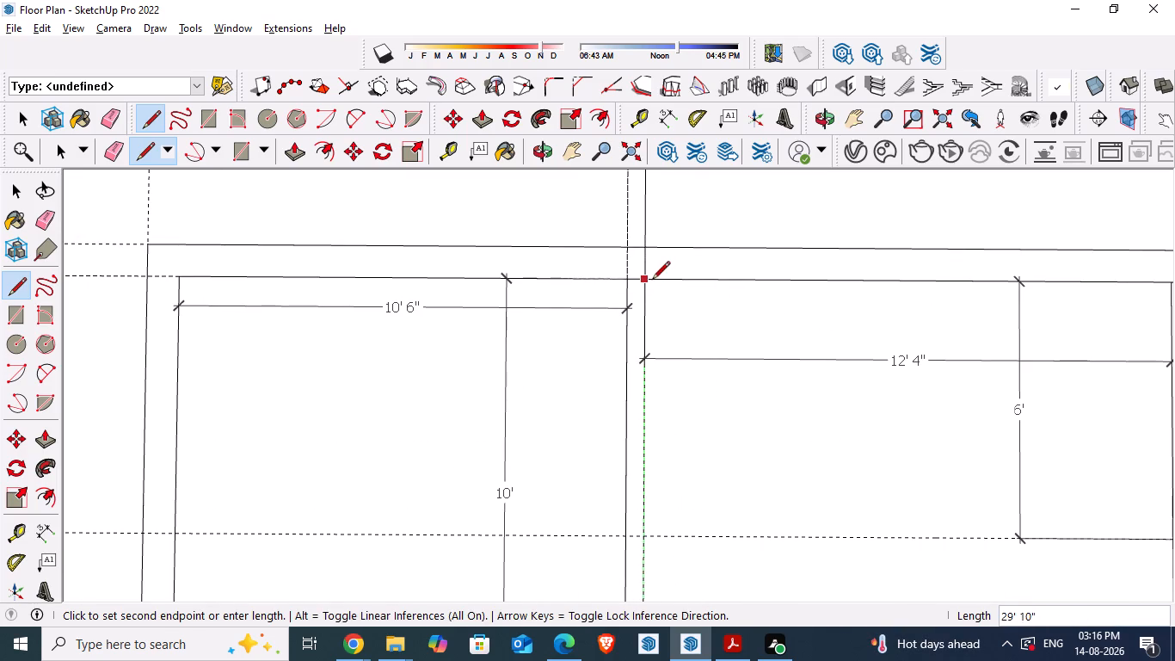
left_click(652, 280)
key("space")
Draw both edges of the hall-dining partition, 10' 6" long, along the two cross guides between the balcony-side inner wall and the central partition.
scroll(729, 269, "down", 11)
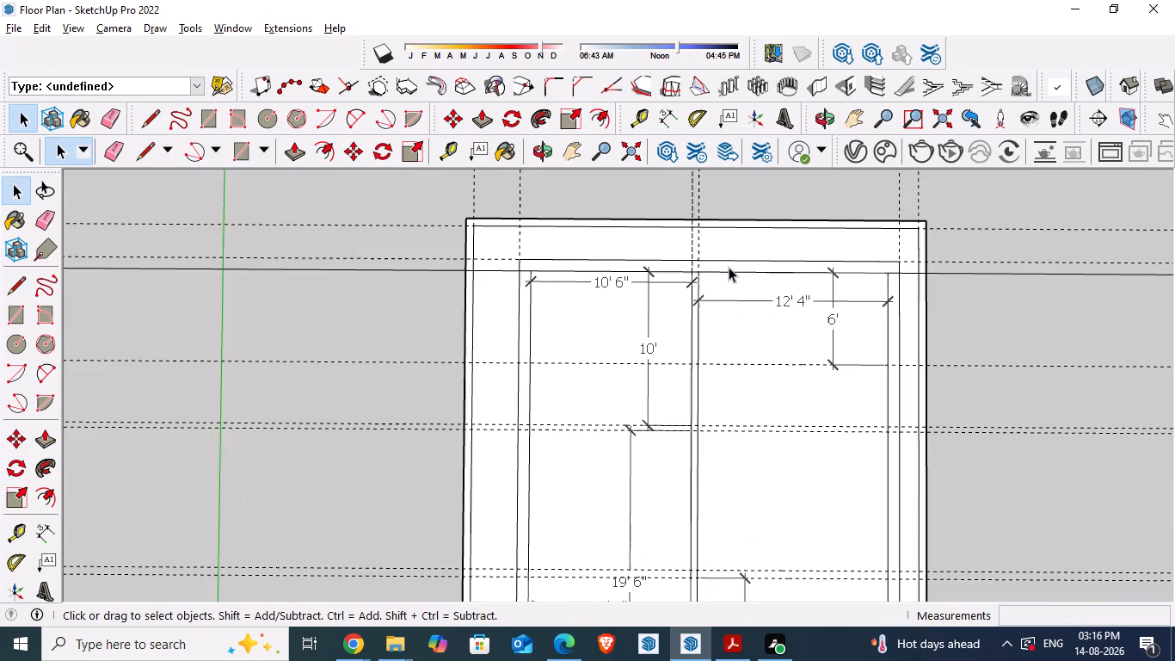
scroll(637, 442, "up", 10)
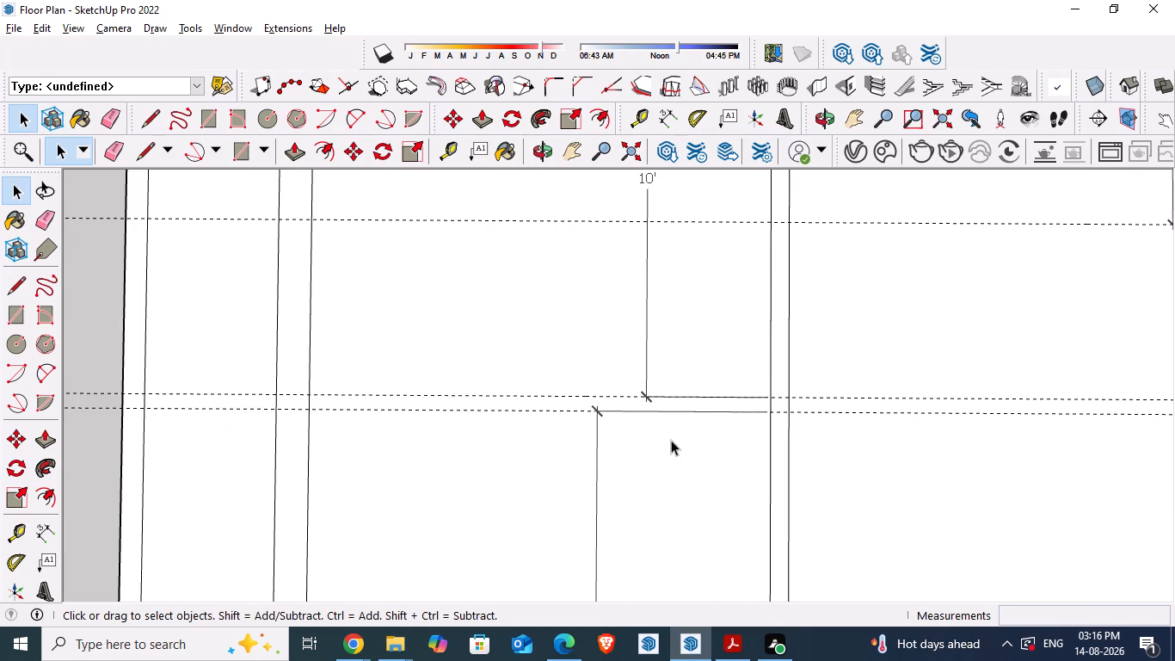
left_click_drag(687, 440, 696, 439)
key("l")
left_click(766, 398)
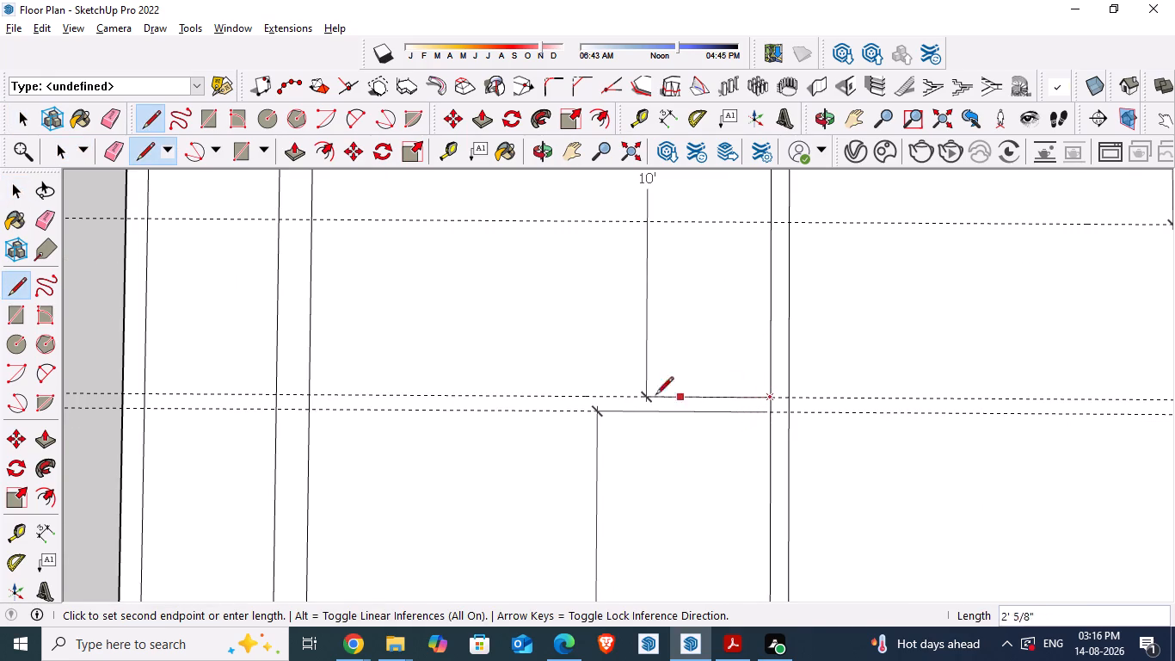
left_click(309, 398)
left_click(308, 413)
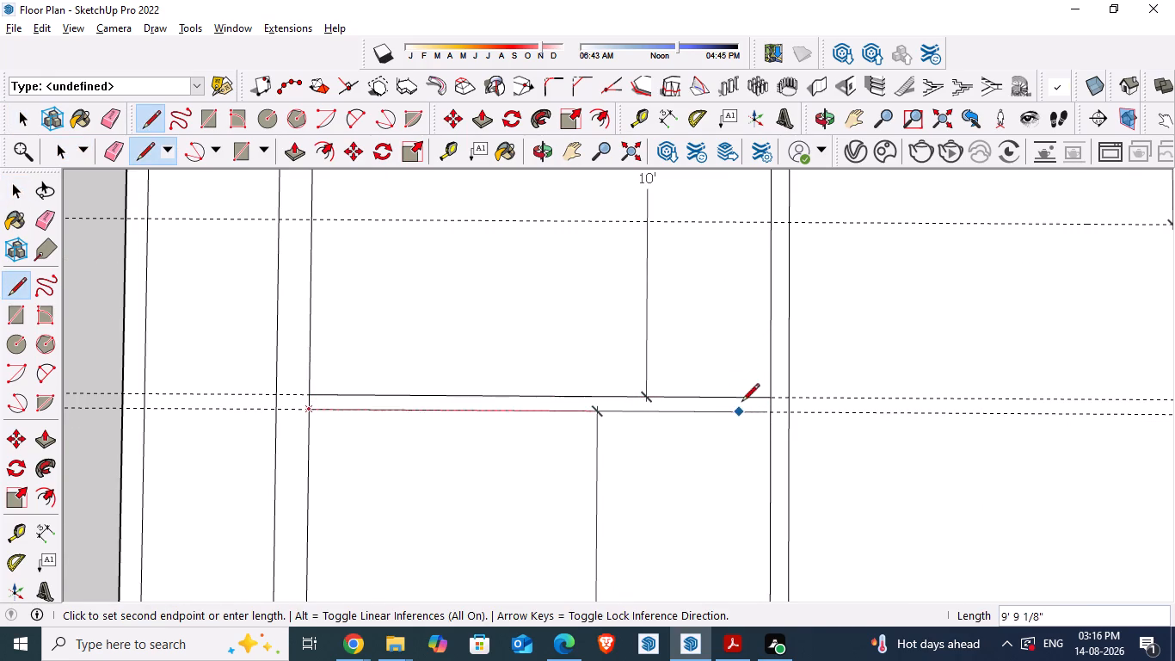
left_click(766, 414)
key("space")
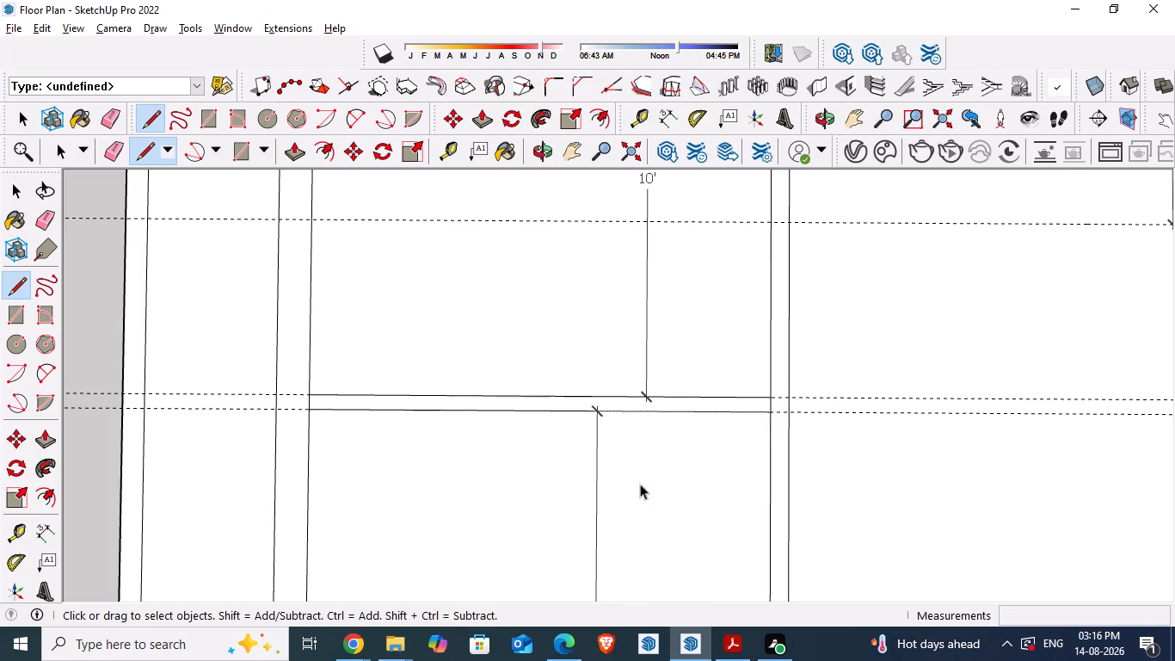
After checking the PDF, dimension the front bedroom width from the central partition to the road-side inner wall edge, along the front inner wall.
scroll(591, 476, "down", 17)
scroll(621, 439, "up", 7)
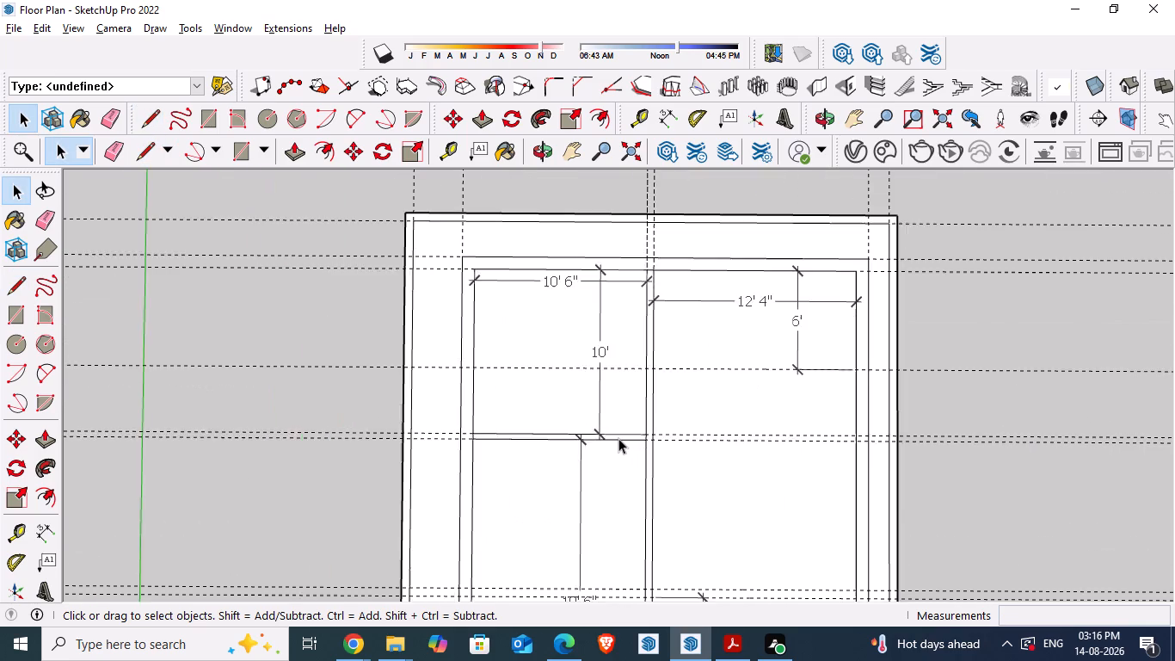
scroll(618, 438, "up", 4)
scroll(671, 349, "down", 8)
key("alt+Tab")
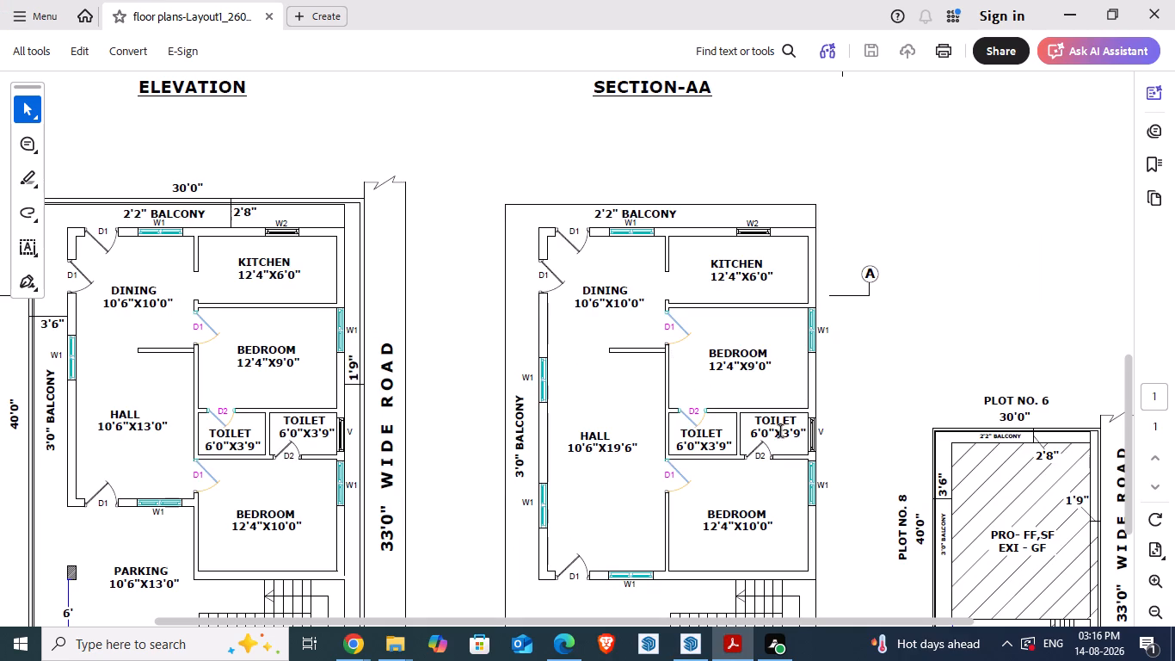
key("alt+Tab")
scroll(693, 292, "down", 5)
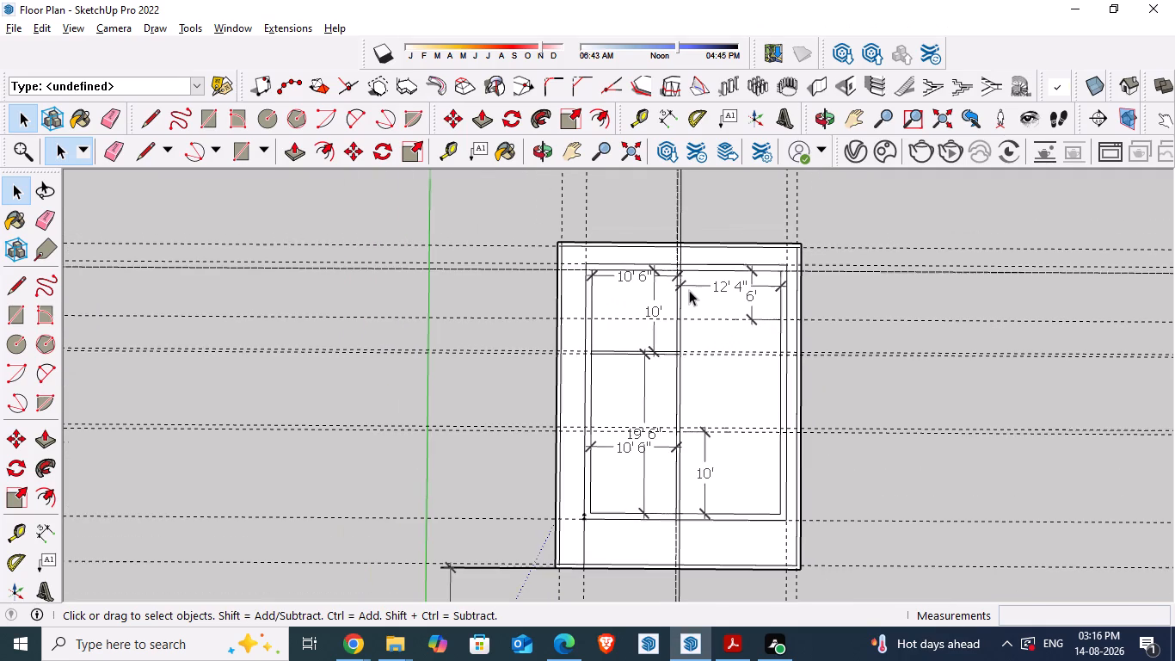
scroll(759, 489, "up", 6)
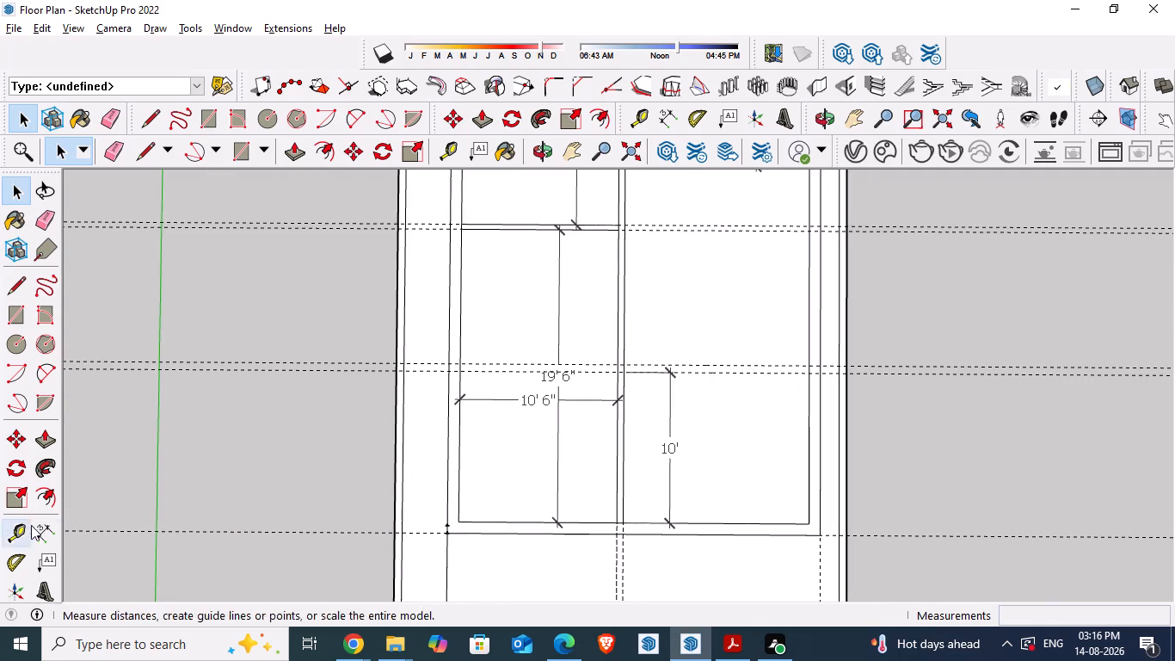
left_click(39, 525)
left_click(624, 516)
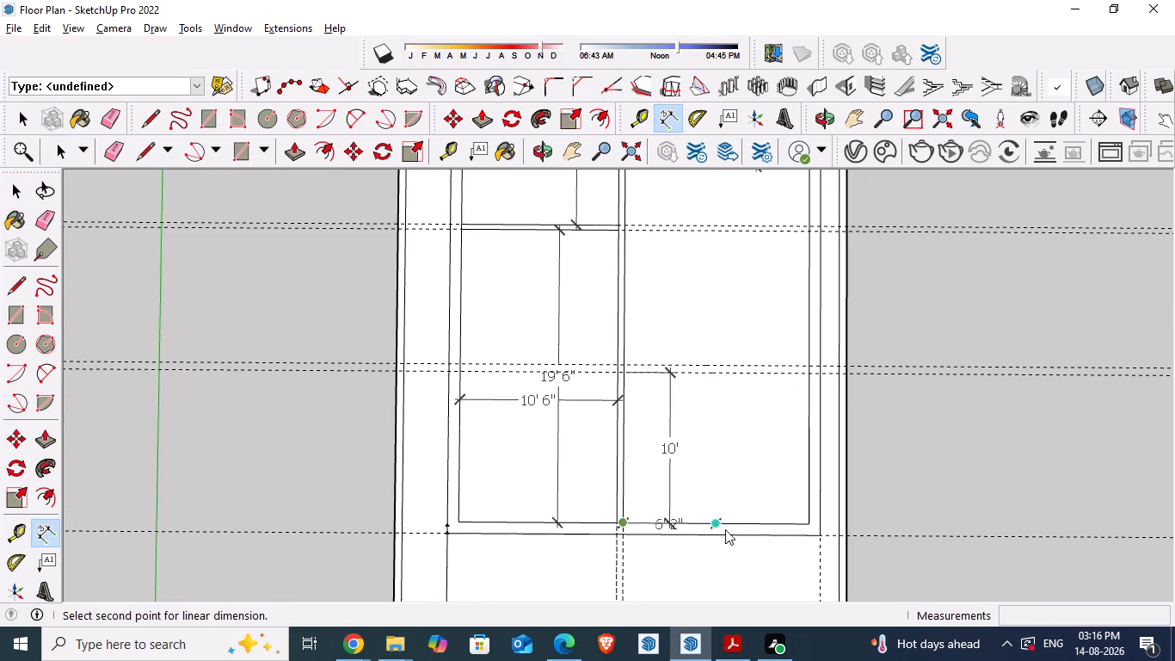
left_click(805, 518)
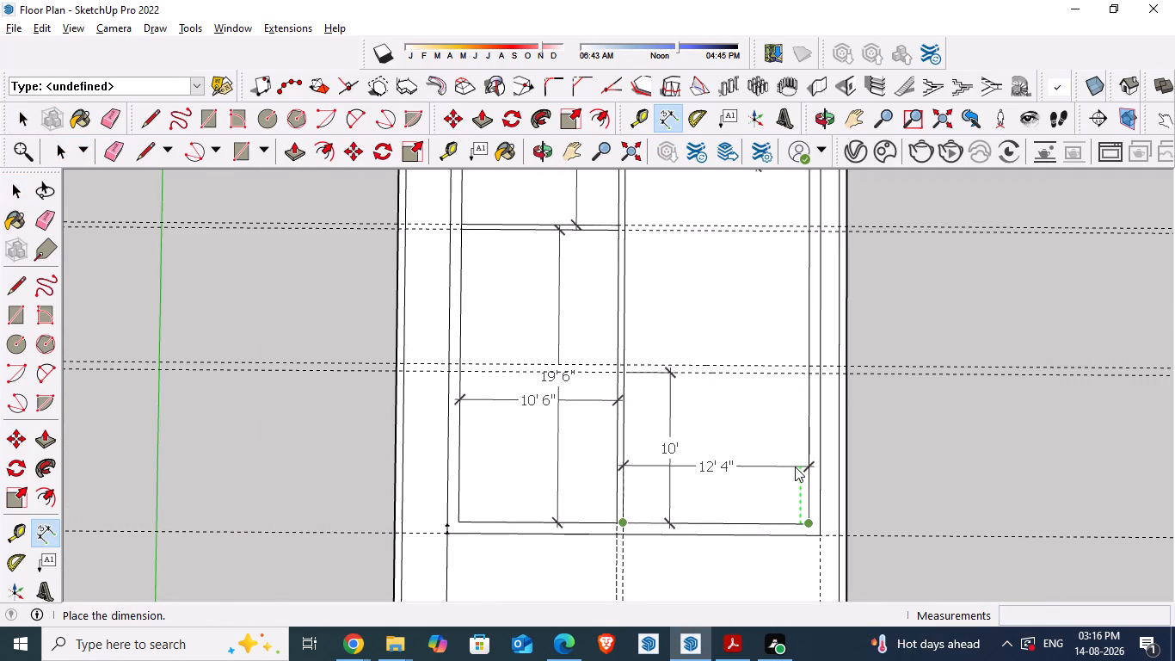
left_click(795, 466)
Dimension the middle bedroom width from the central partition to the road-side inner wall edge, along the hall cross guide.
scroll(726, 559, "down", 3)
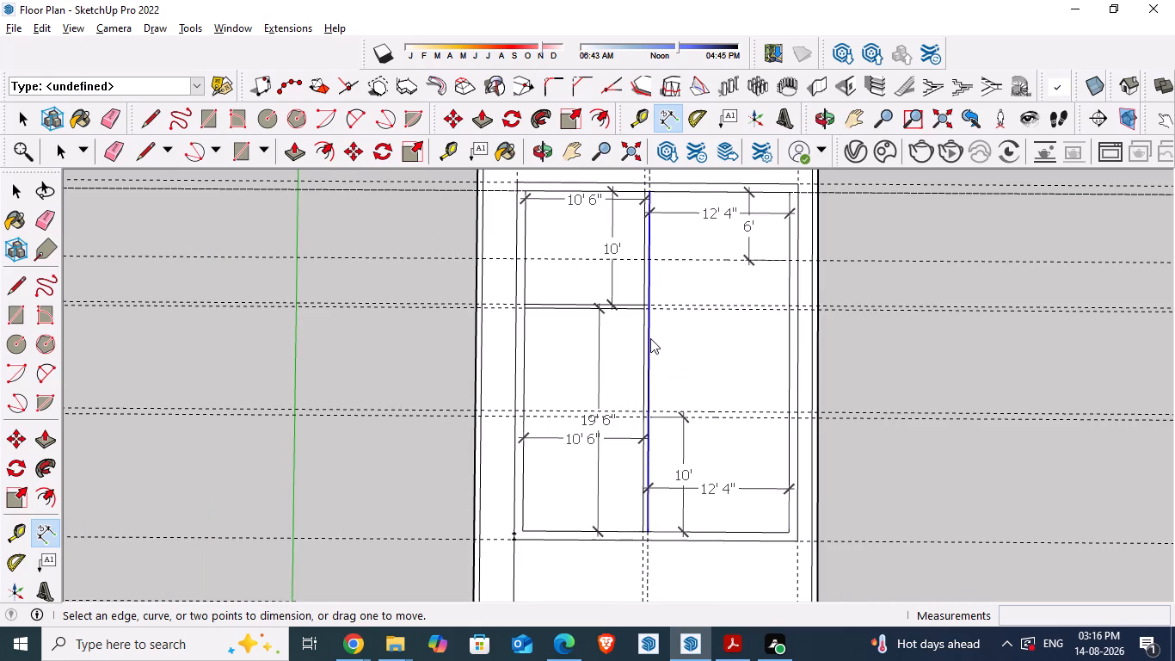
left_click(650, 310)
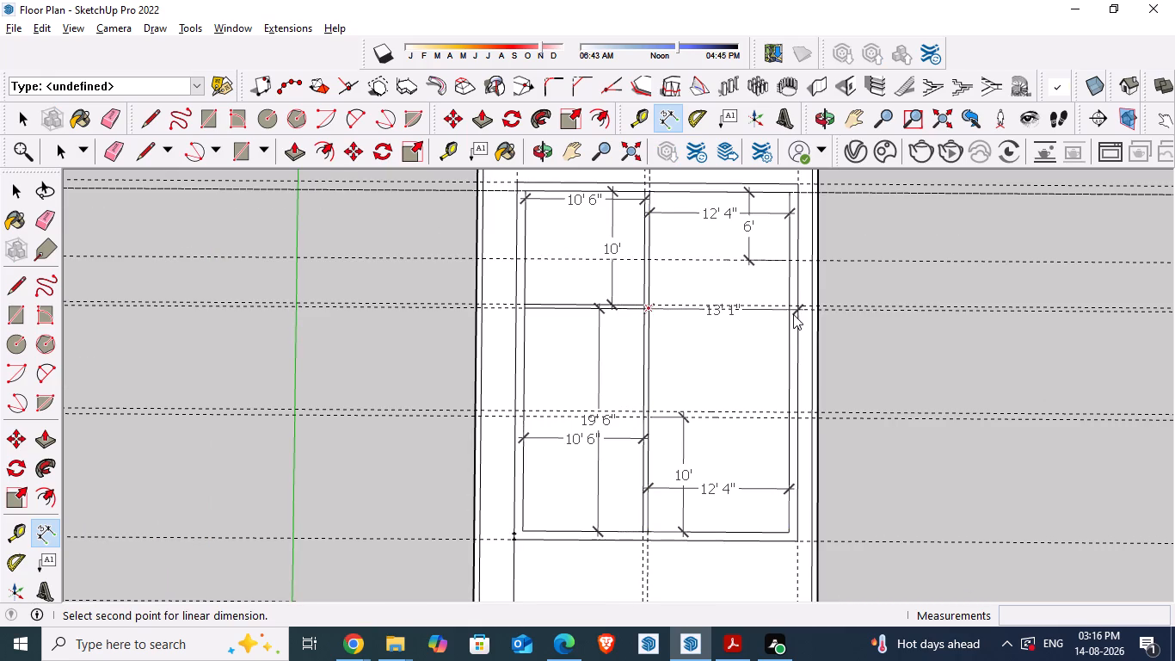
left_click(791, 312)
left_click(780, 344)
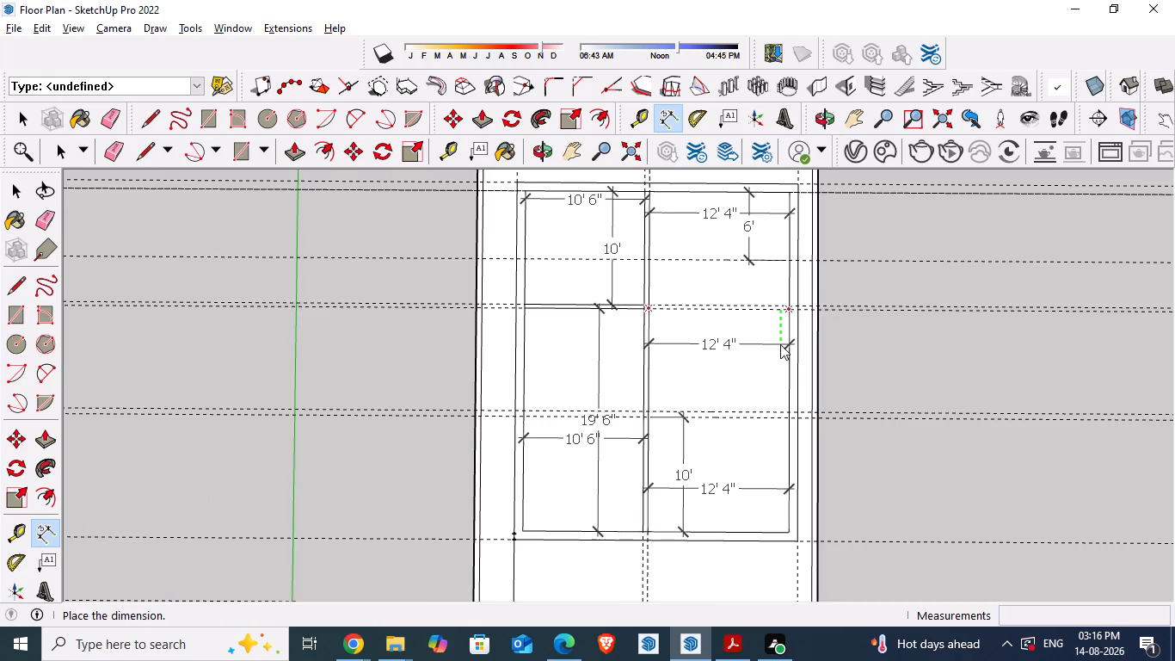
Check the bedroom layout in the PDF's typical floor plan and save the SketchUp model.
key("alt+Tab")
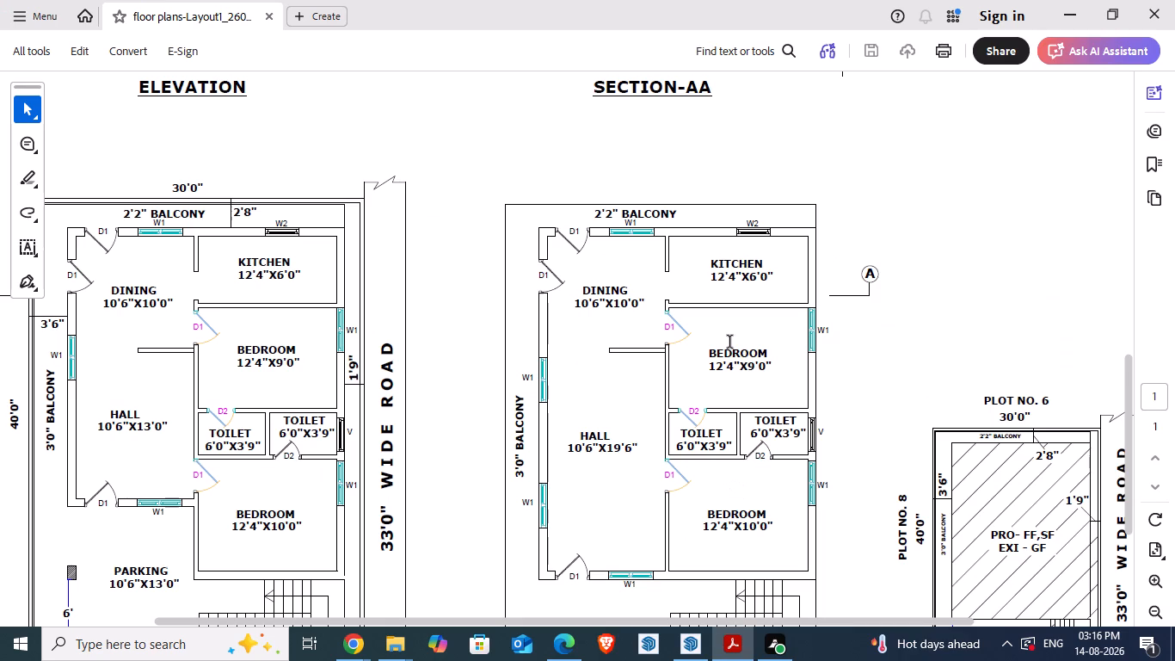
scroll(723, 337, "down", 1)
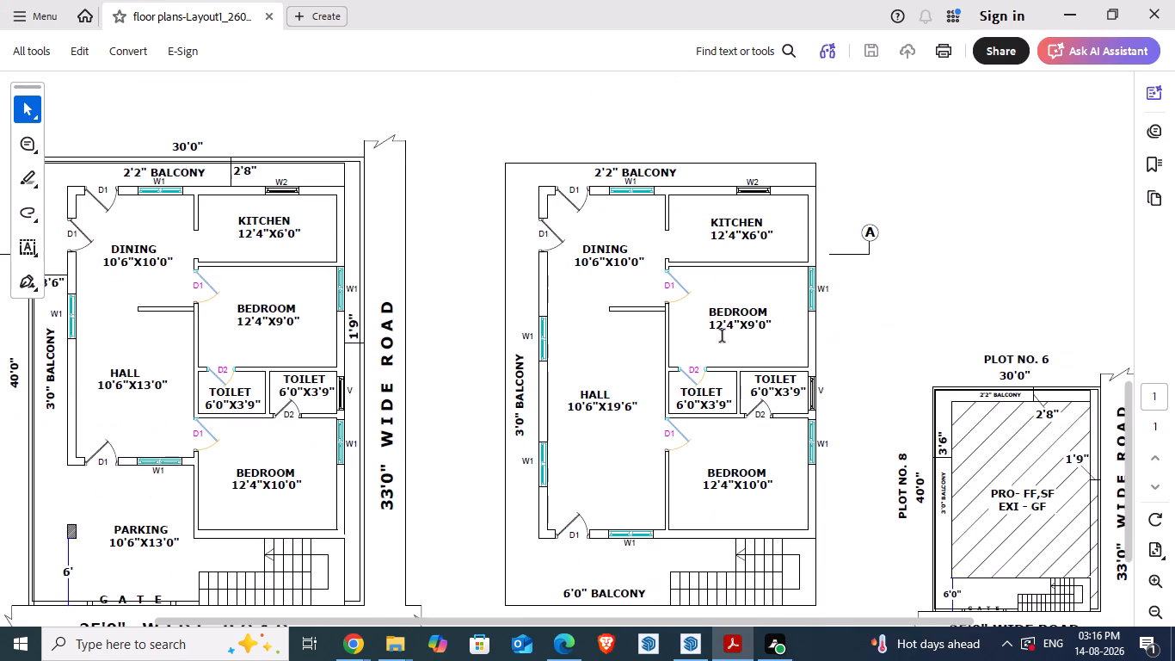
left_click(686, 638)
key("ctrl+s")
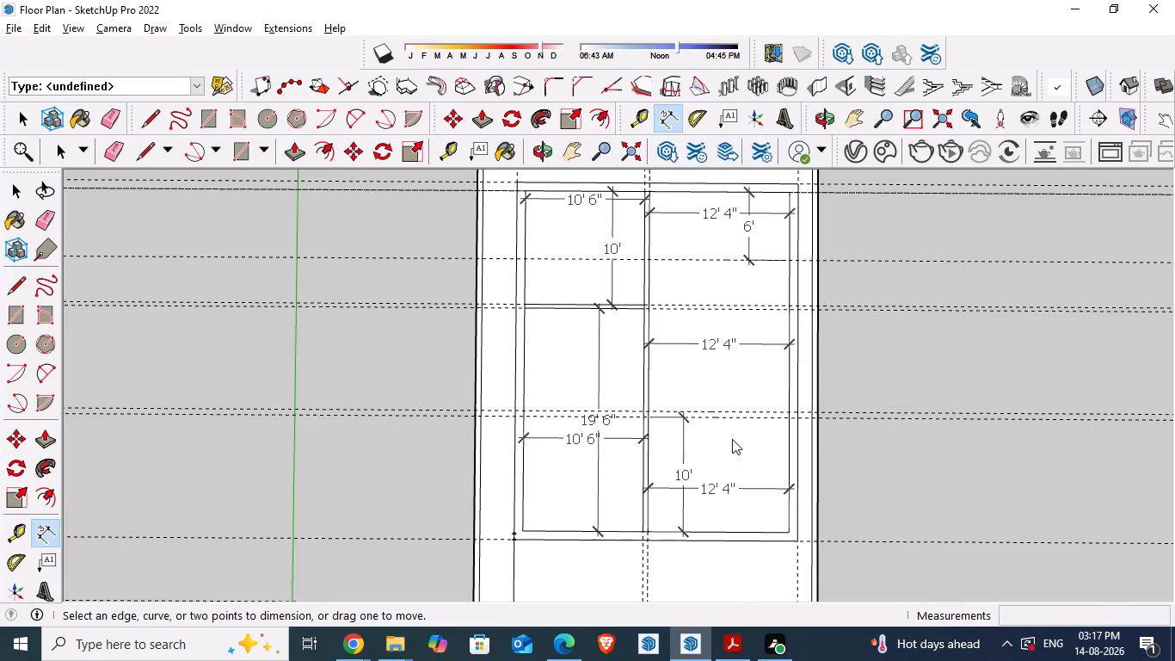
Check the typical floor plan PDF and, in Calculator, add the kitchen, bedroom and toilet depths: 10 + 9 + 6 + 3.9.
key("alt+Tab")
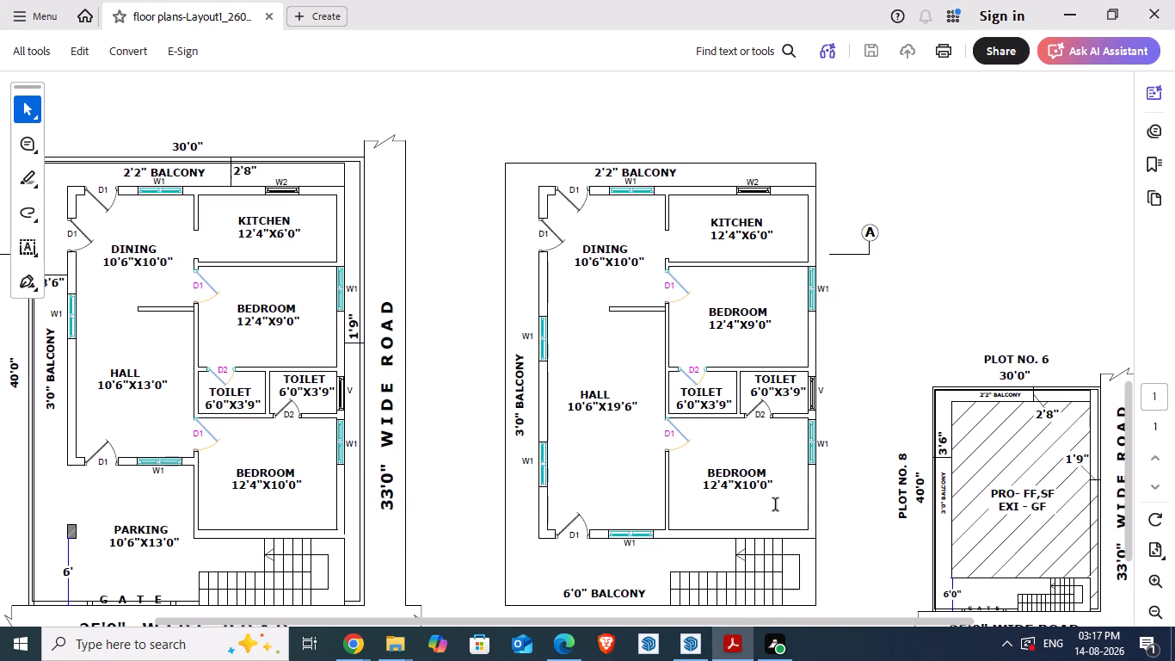
scroll(772, 502, "down", 1)
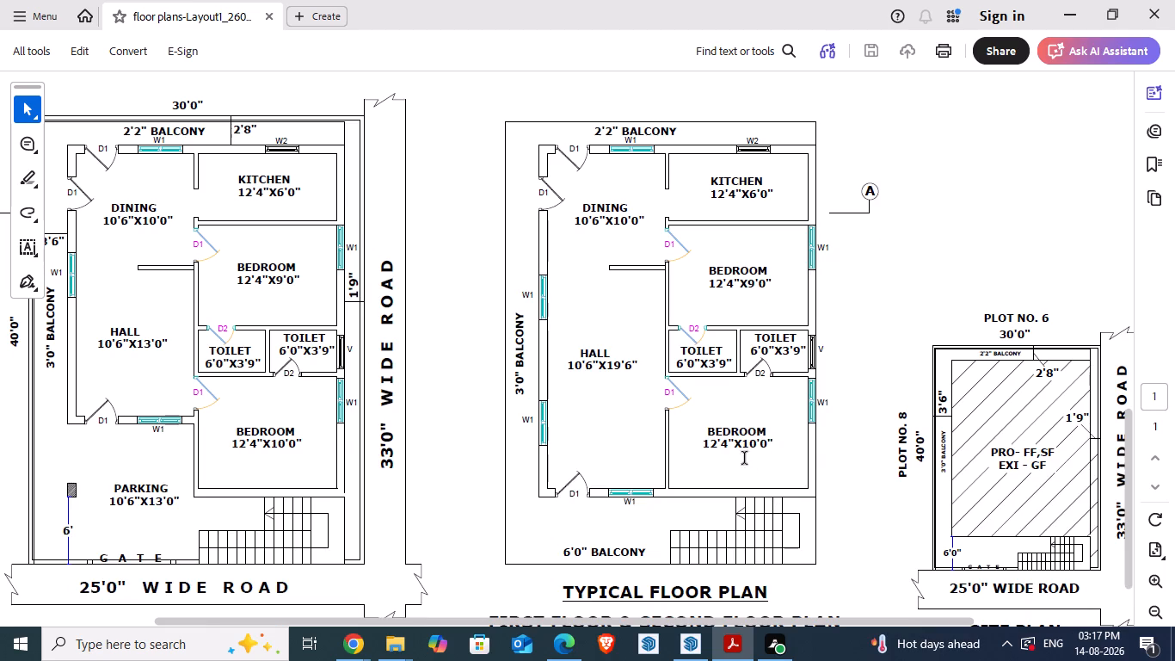
key("alt+Tab")
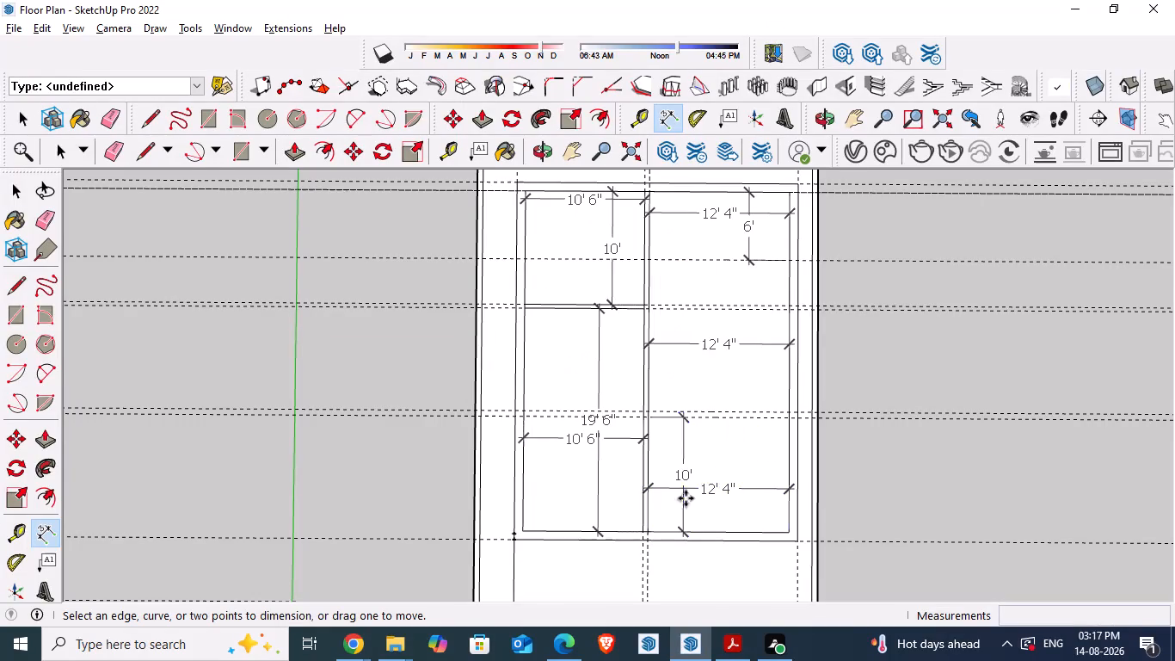
key("alt+Tab")
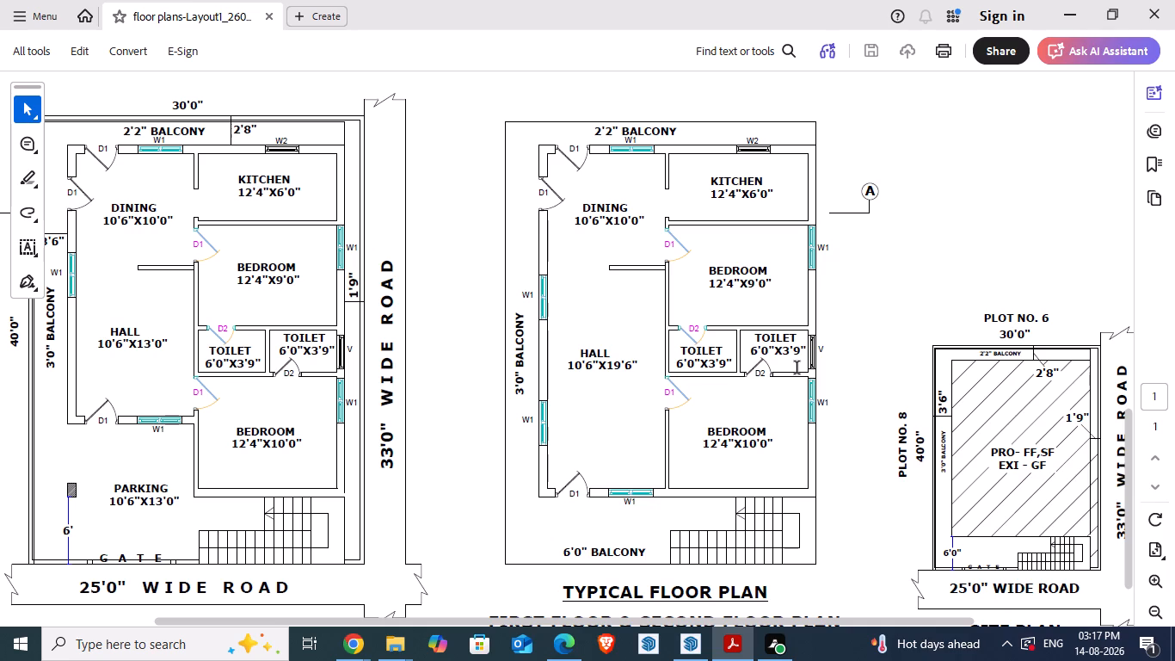
left_click(185, 647)
type("ca")
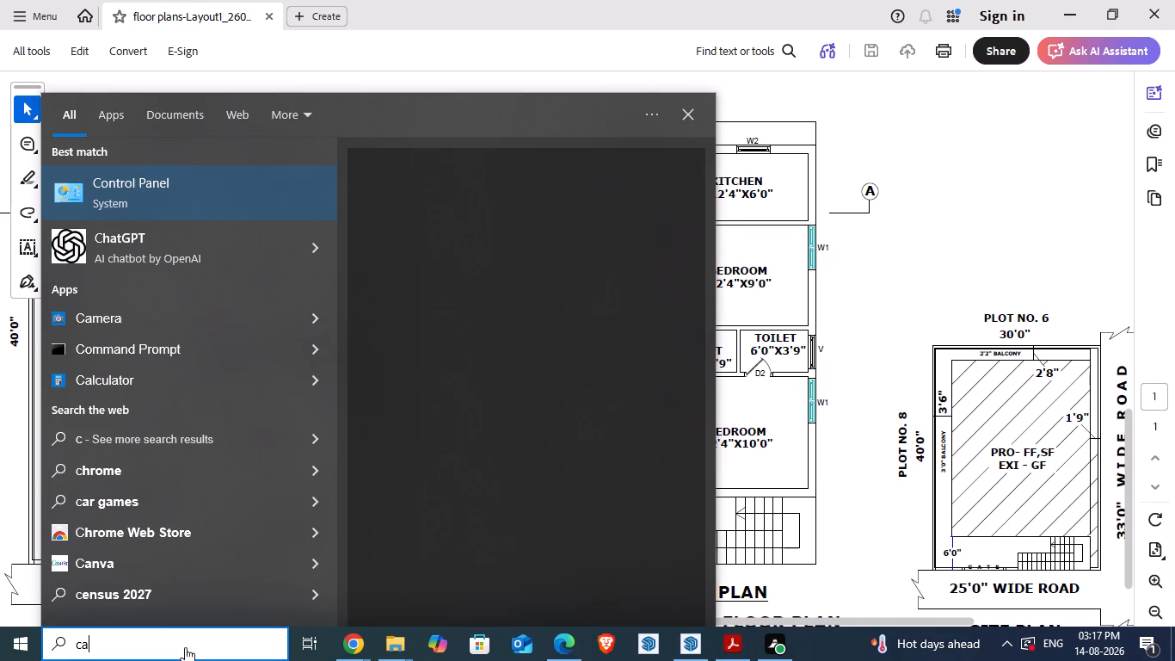
key("l")
left_click(138, 194)
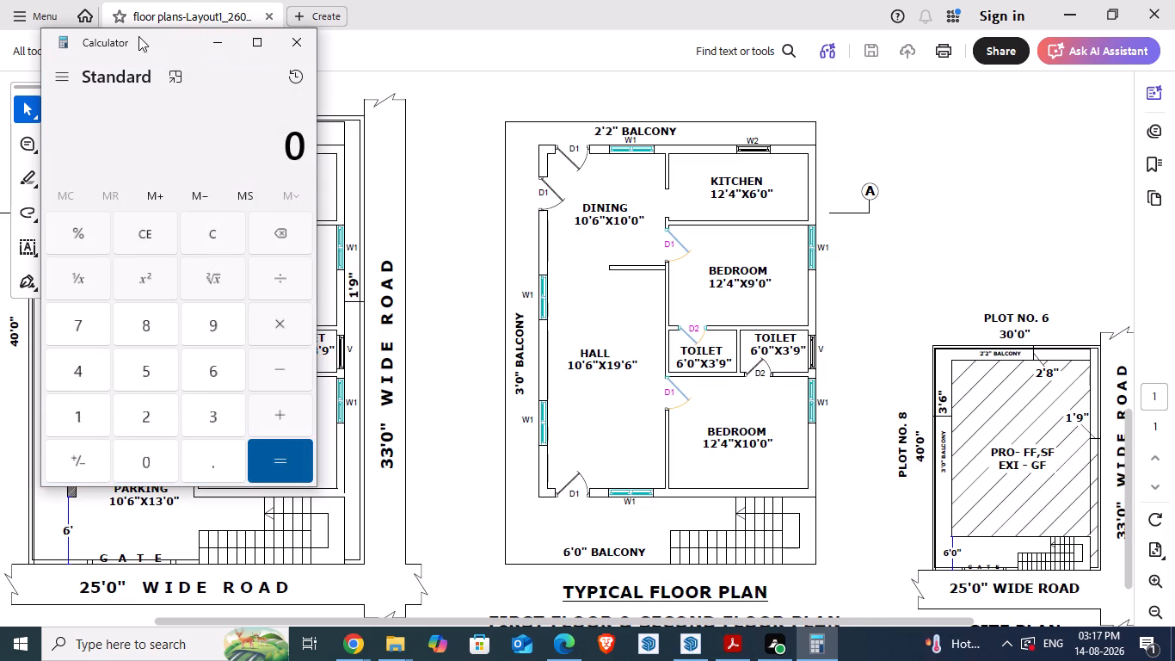
left_click(76, 418)
left_click(140, 464)
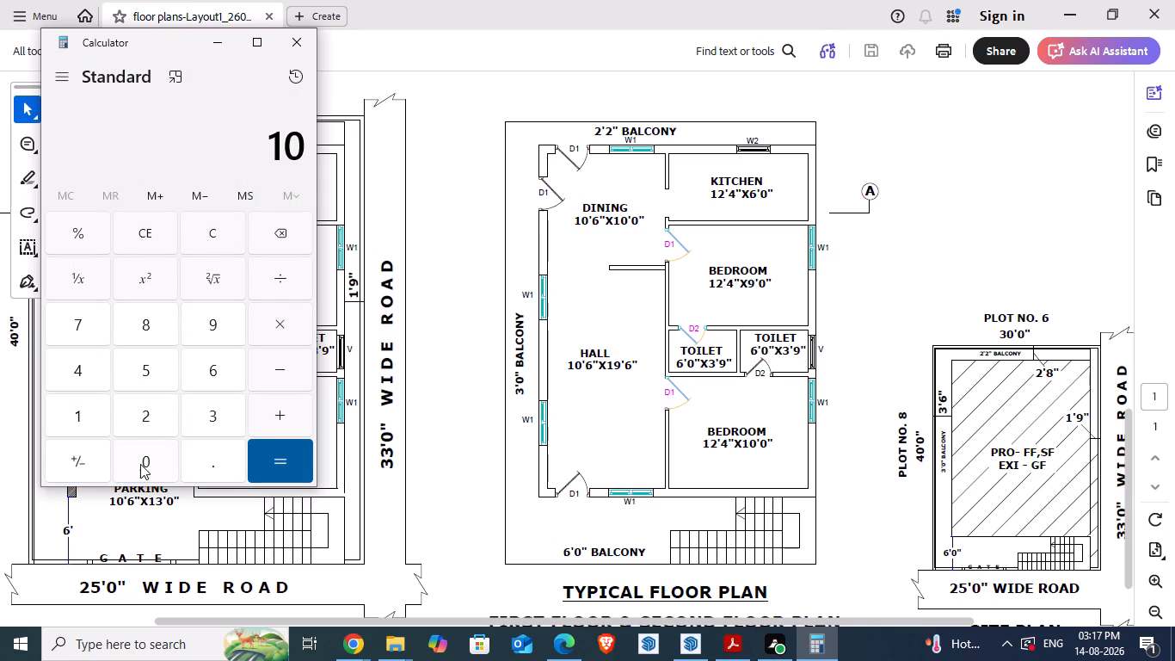
left_click(283, 414)
left_click(204, 313)
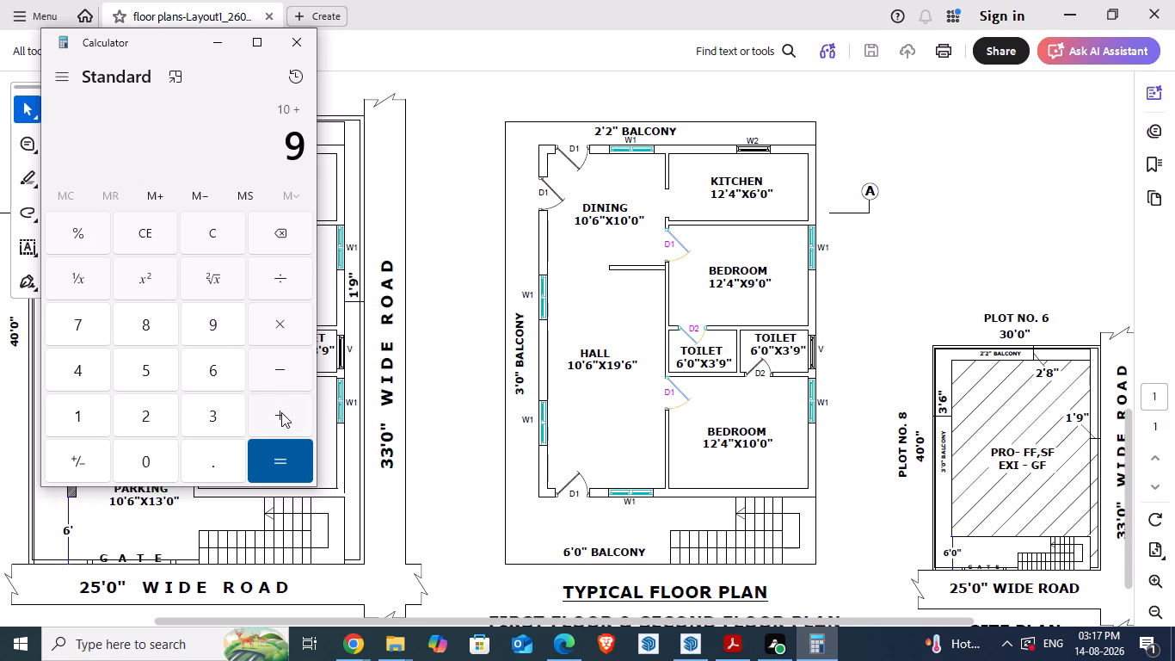
left_click(281, 412)
left_click(209, 366)
left_click(268, 412)
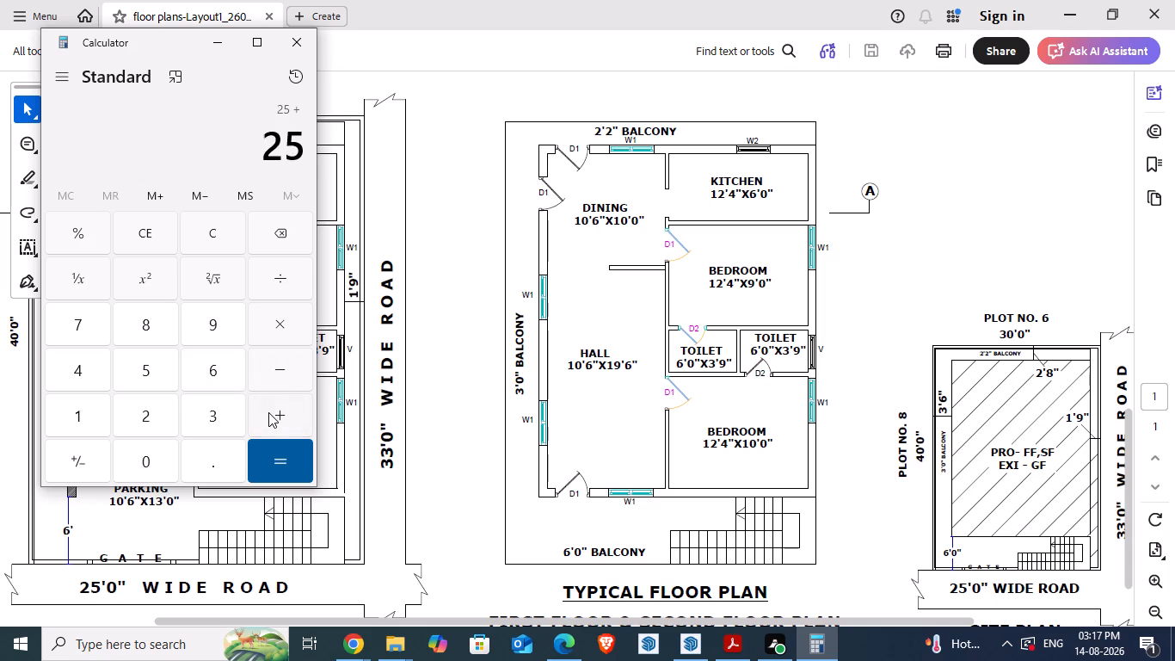
left_click(220, 412)
left_click(218, 471)
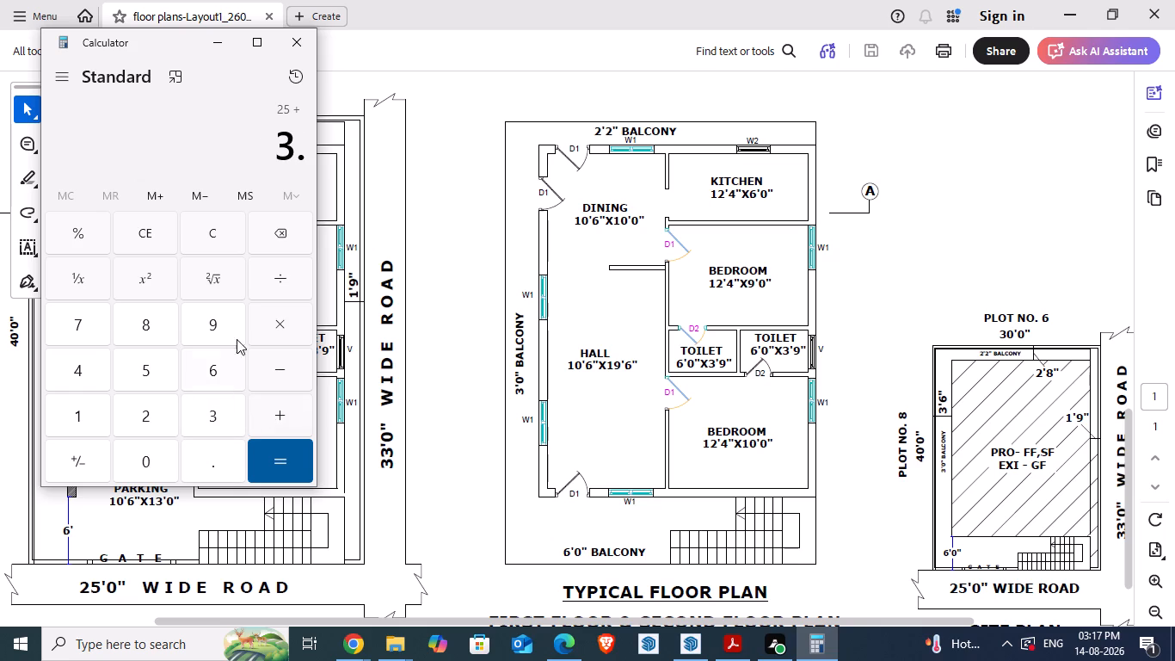
left_click(209, 329)
left_click(272, 460)
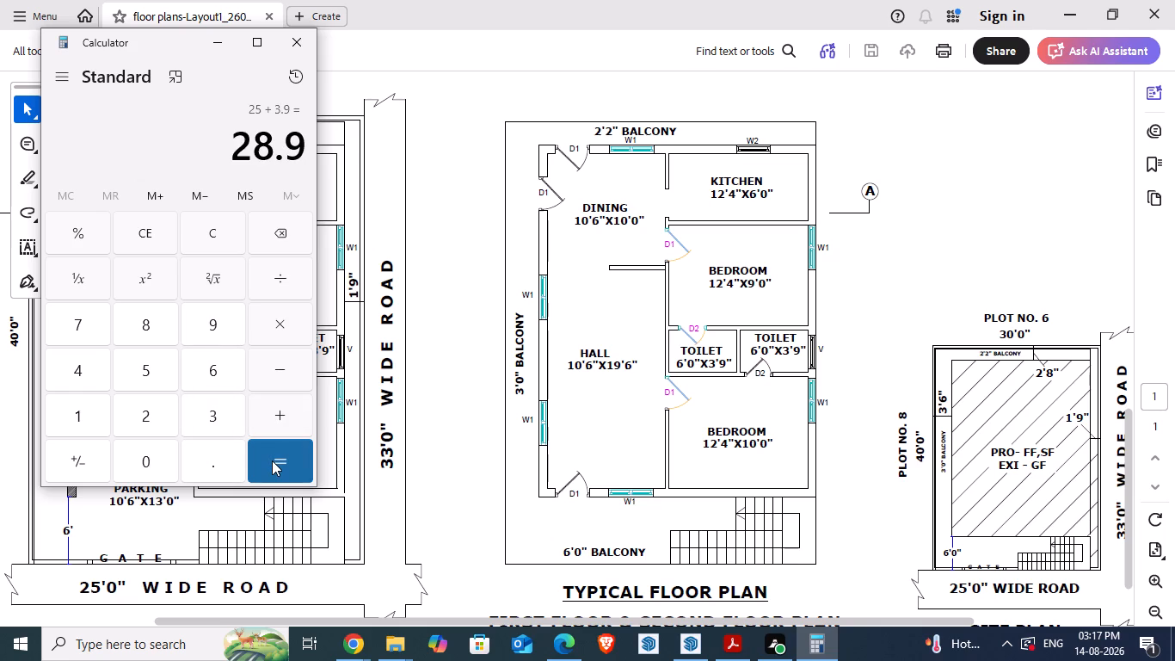
In SketchUp, dimension the full interior depth between the rear and front road-side inner corners, placing the dimension outside the road-side boundary.
left_click(688, 642)
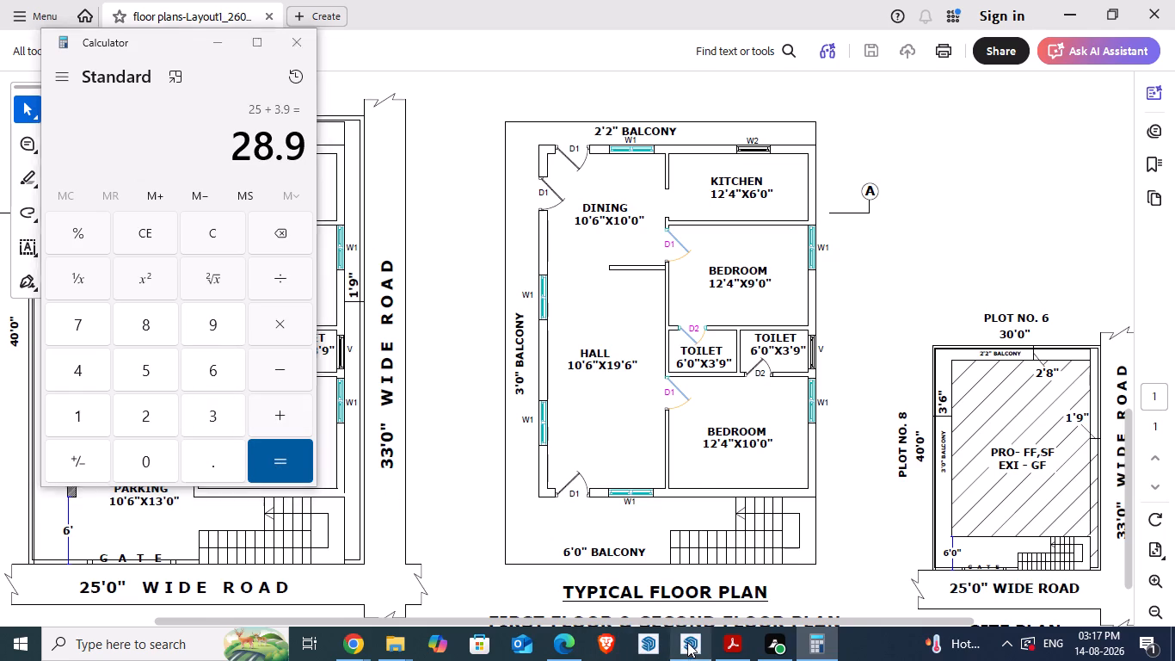
scroll(528, 503, "down", 1)
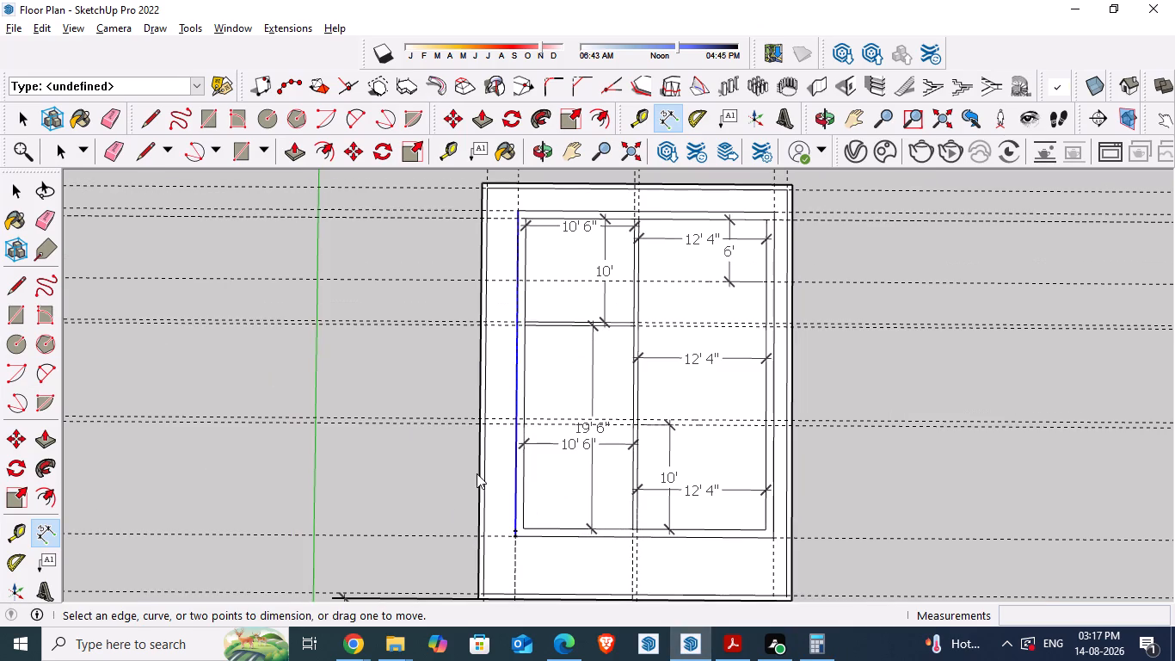
left_click(47, 534)
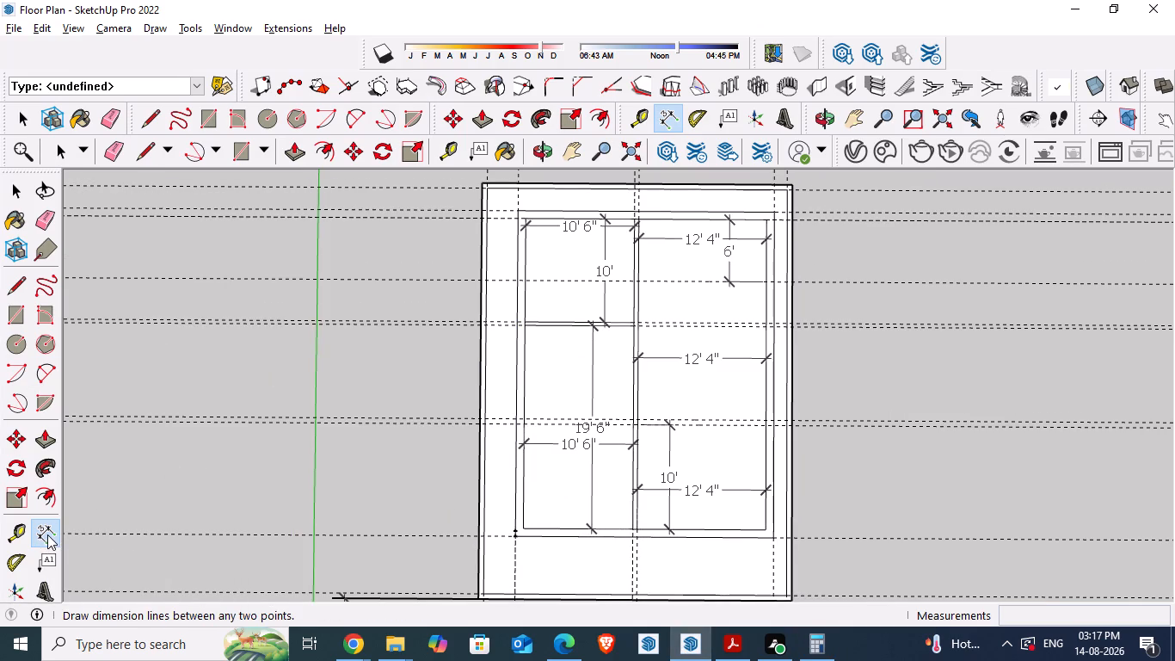
left_click(765, 221)
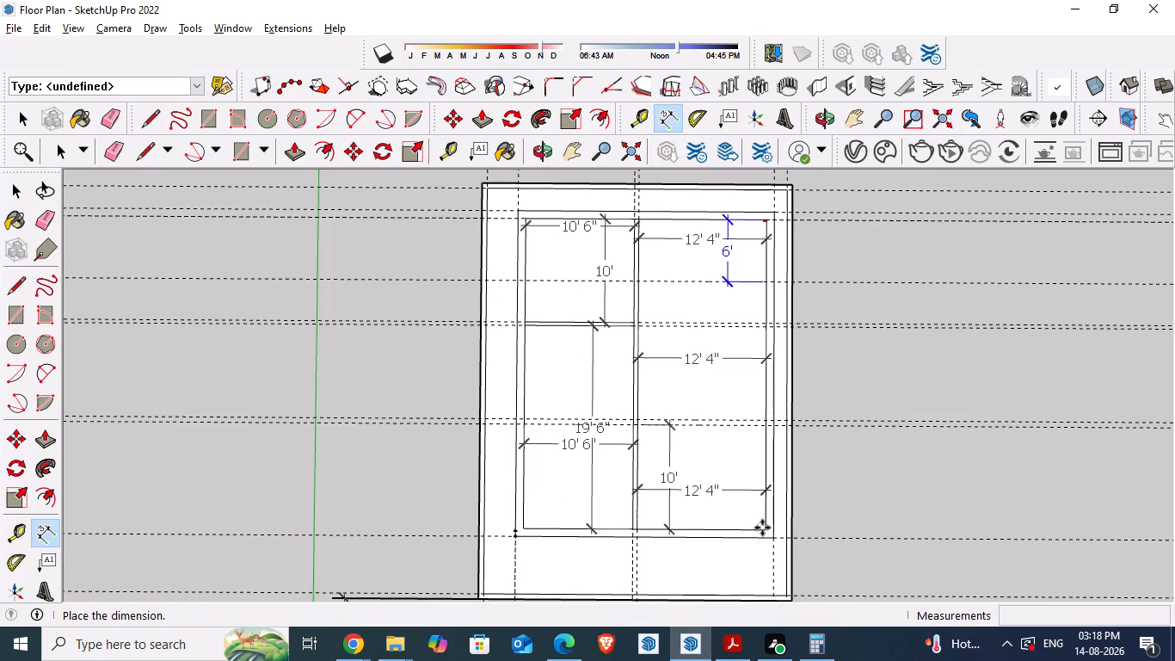
key("space")
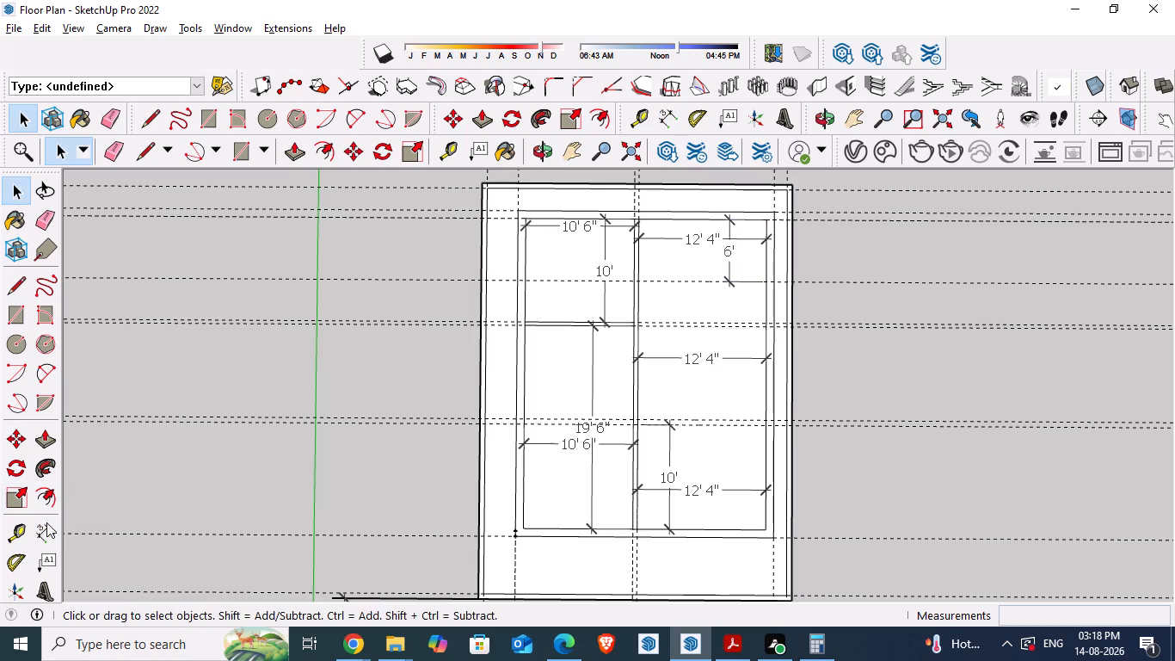
left_click(49, 538)
scroll(822, 474, "up", 1)
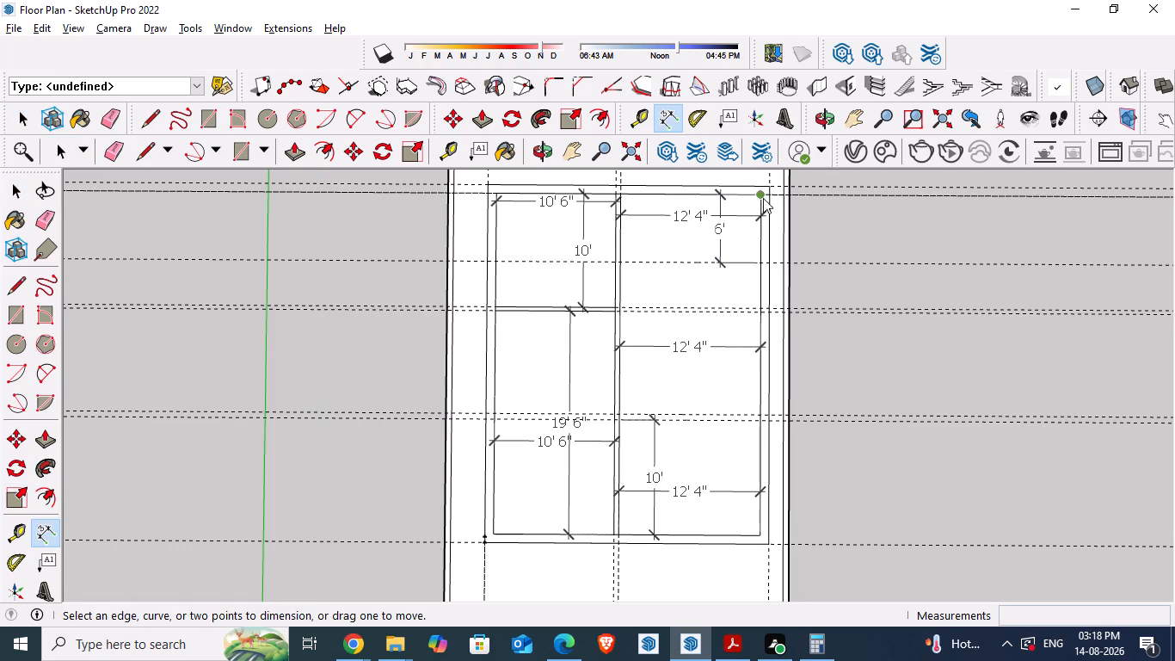
scroll(760, 174, "up", 4)
left_click(760, 197)
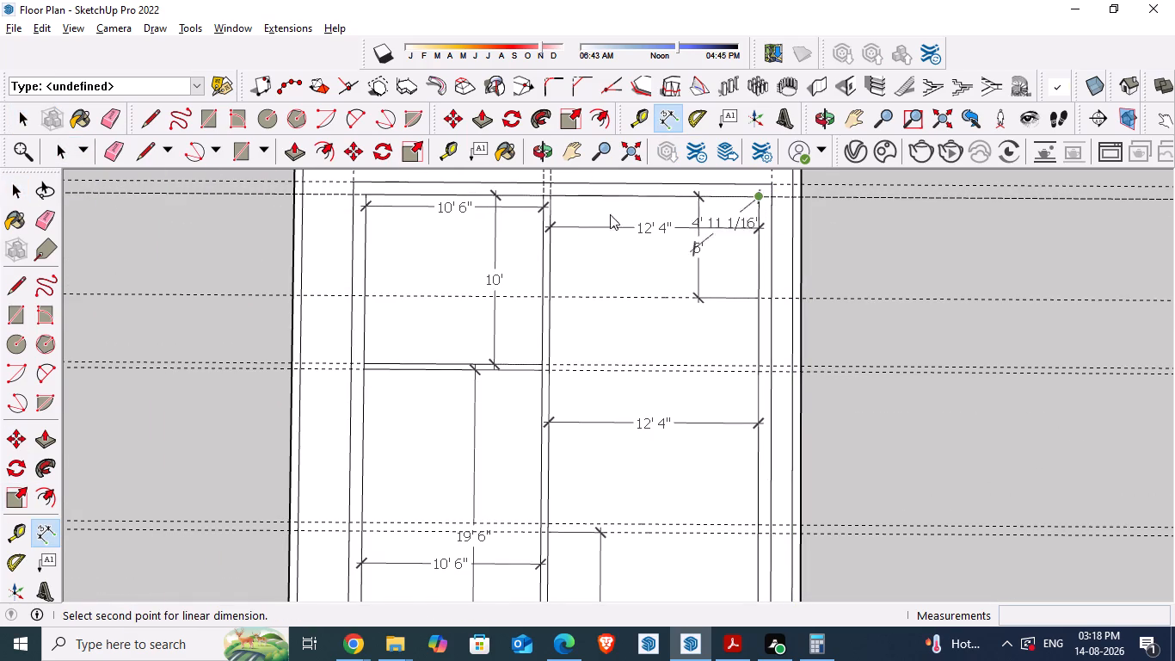
scroll(592, 201, "down", 10)
scroll(655, 391, "up", 12)
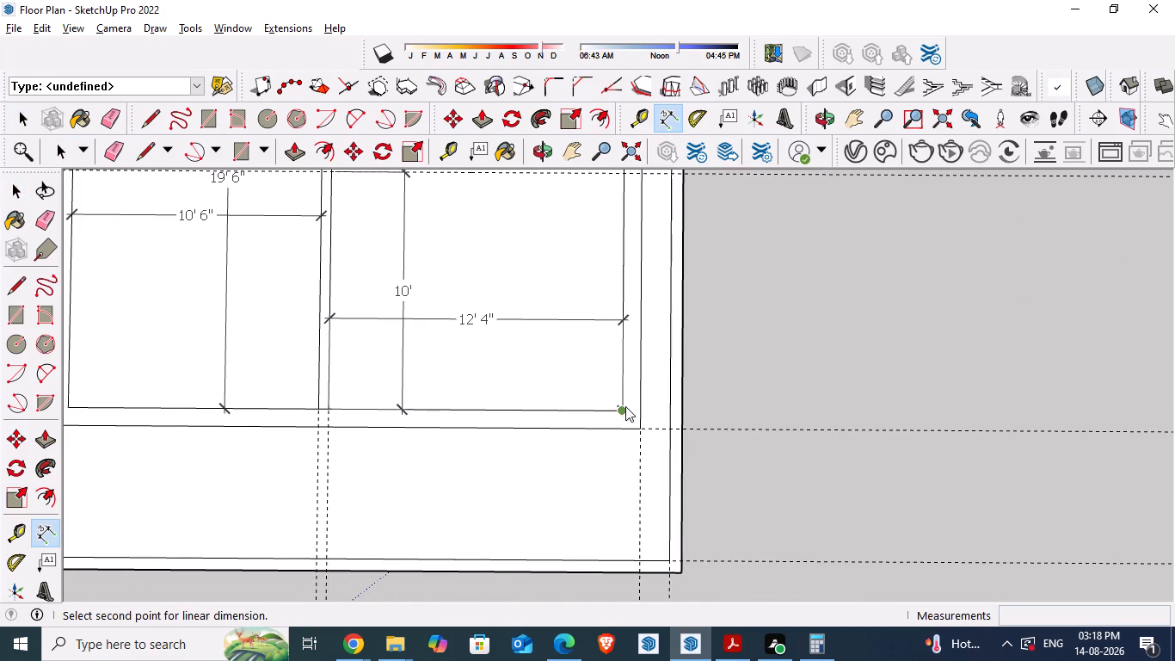
left_click(625, 406)
left_click(846, 410)
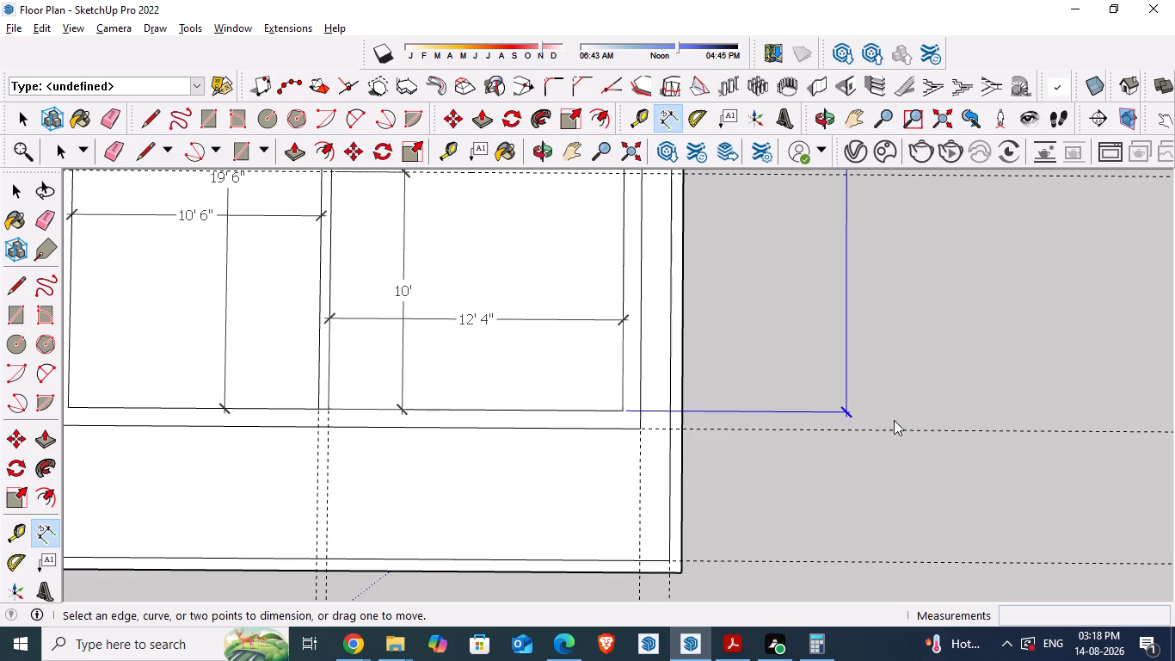
scroll(871, 420, "down", 6)
key("space")
scroll(820, 410, "down", 2)
Compare the overall interior depth dimension with the Calculator sum, and close Calculator.
scroll(895, 201, "up", 2)
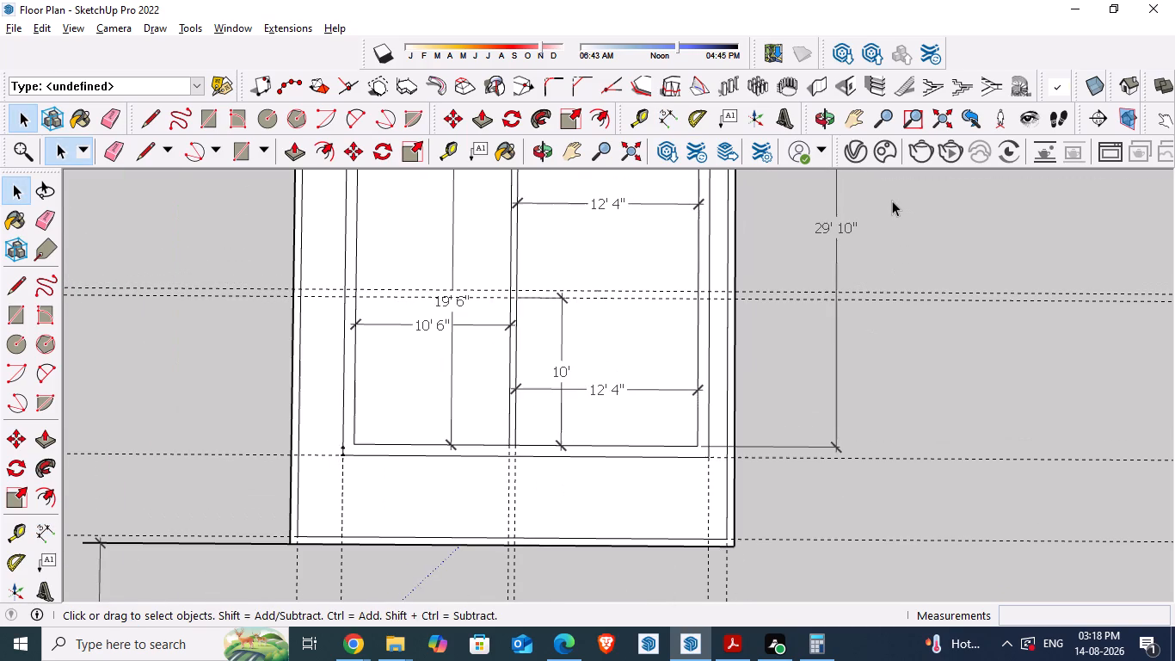
scroll(827, 20, "up", 1)
left_click(819, 646)
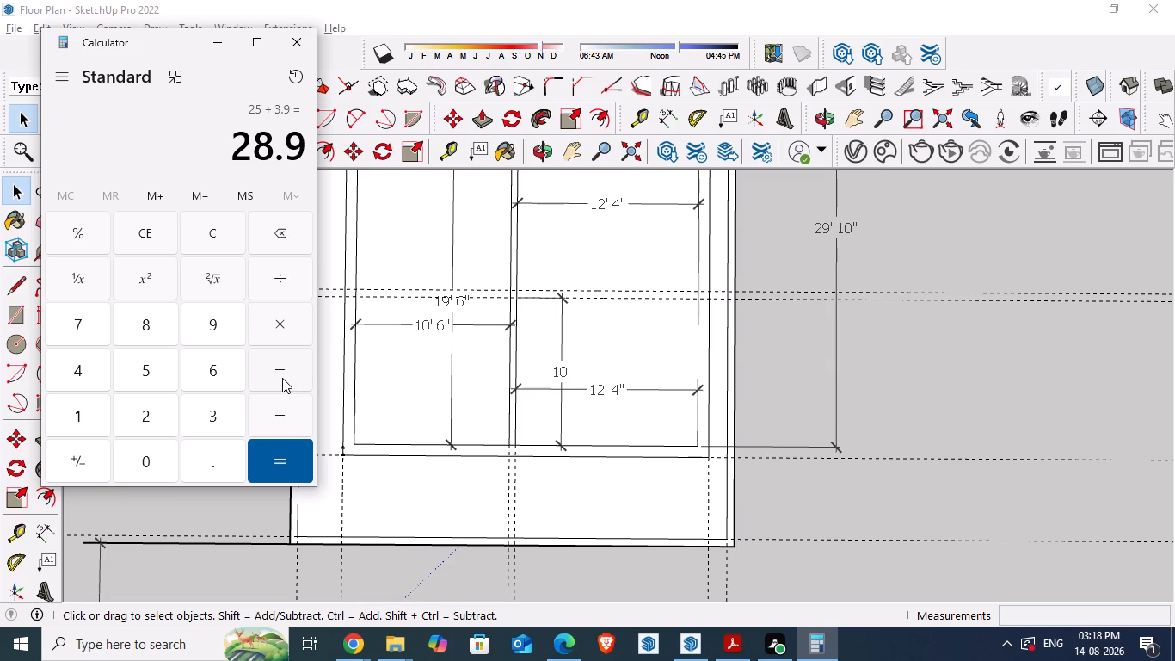
left_click(292, 178)
left_click(285, 201)
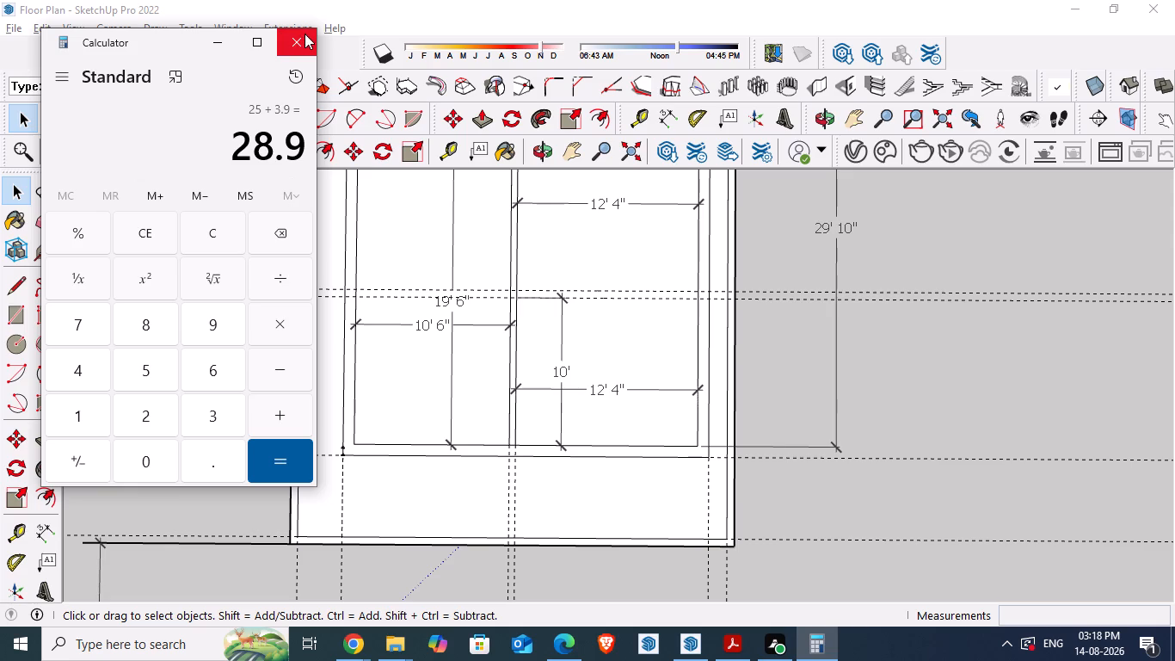
left_click(304, 34)
Examine the guides and dimensions of the kitchen, bedrooms and toilet strip against the overall interior depth.
scroll(502, 486, "down", 3)
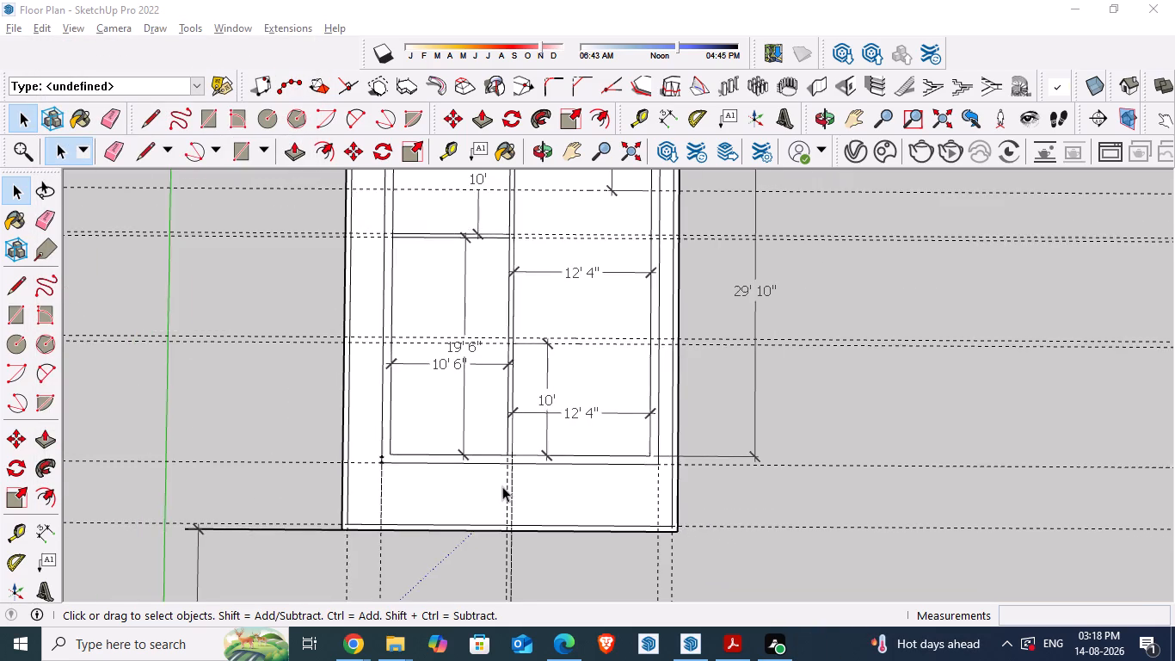
scroll(502, 486, "down", 2)
scroll(586, 376, "up", 4)
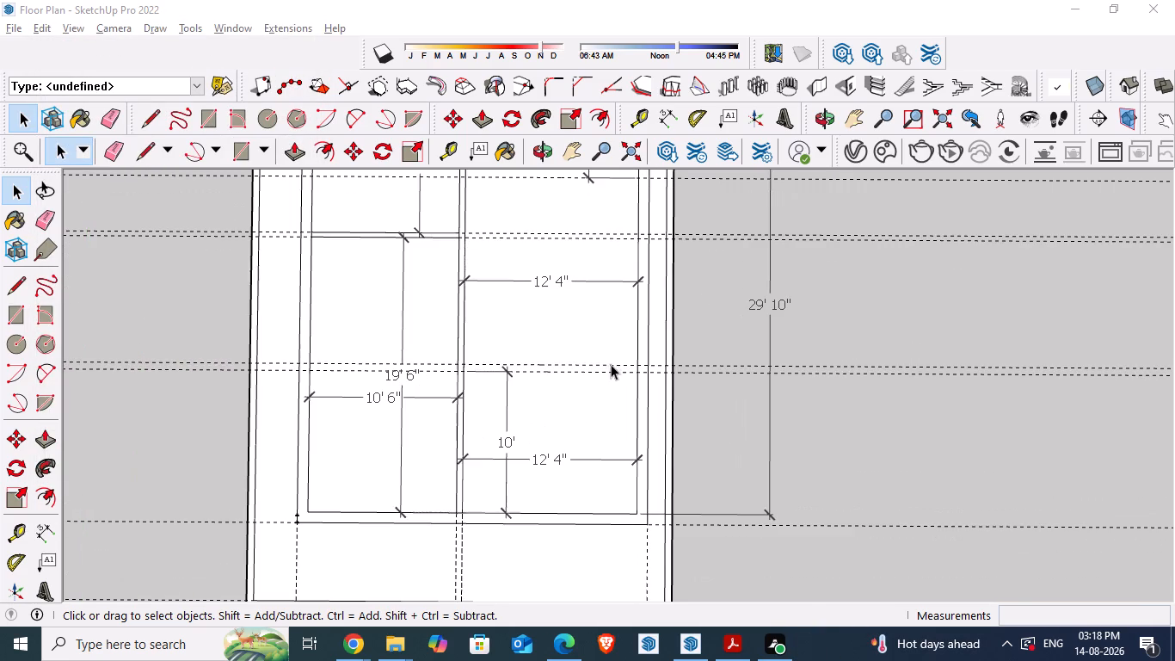
scroll(620, 407, "up", 1)
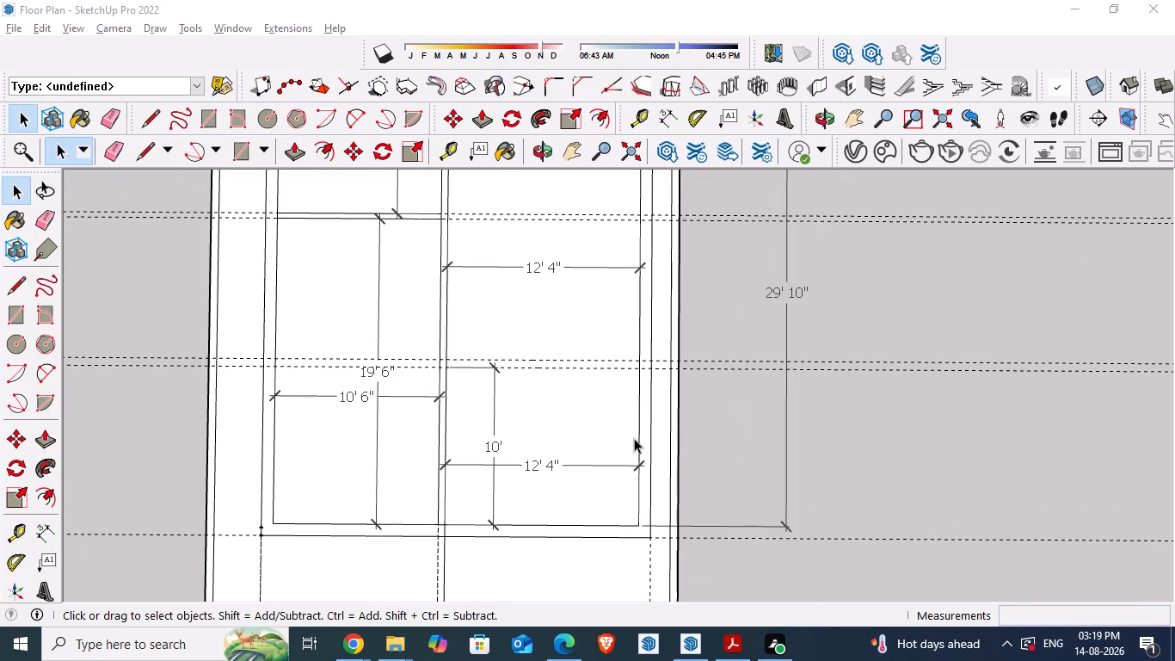
scroll(559, 412, "down", 3)
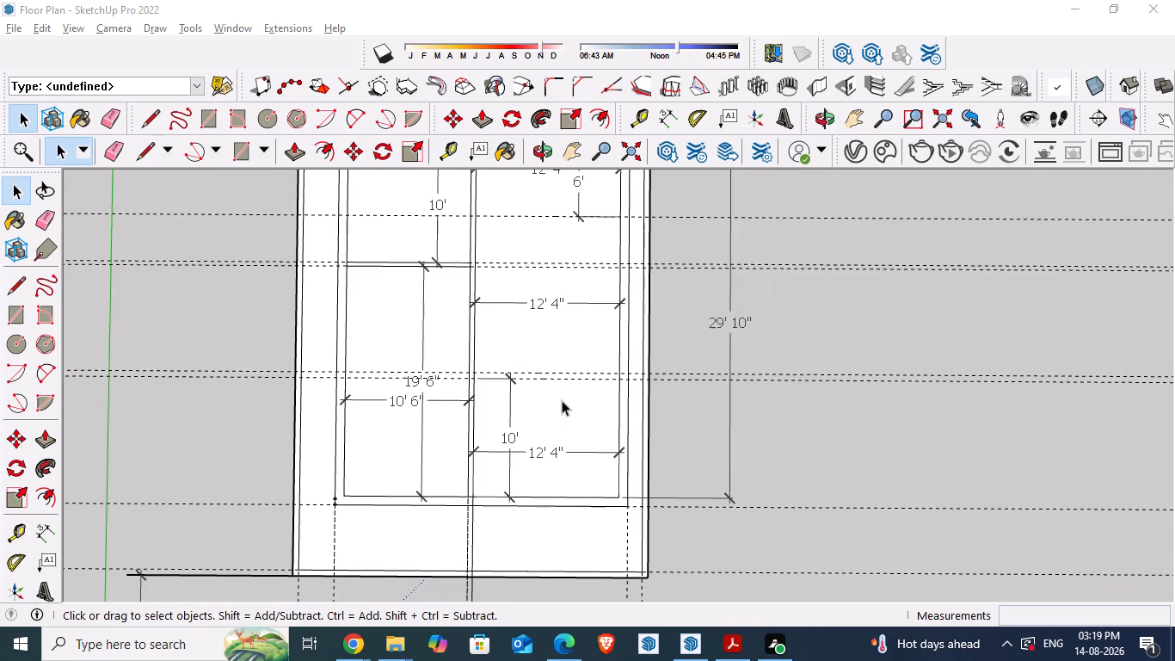
scroll(558, 405, "down", 3)
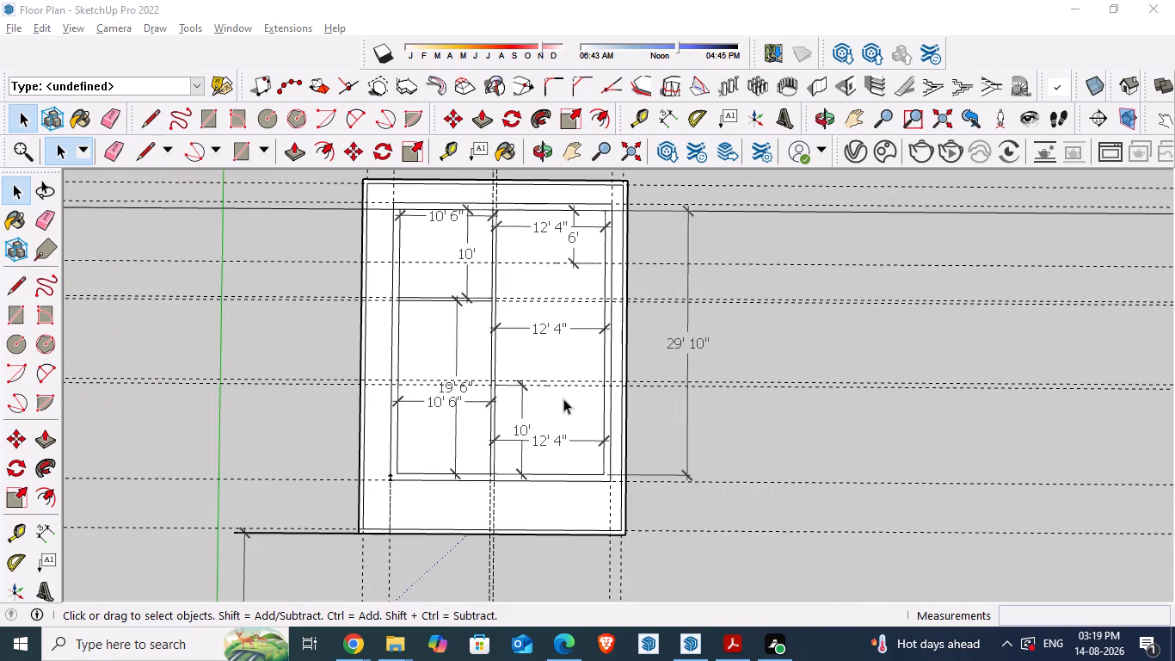
scroll(600, 279, "up", 2)
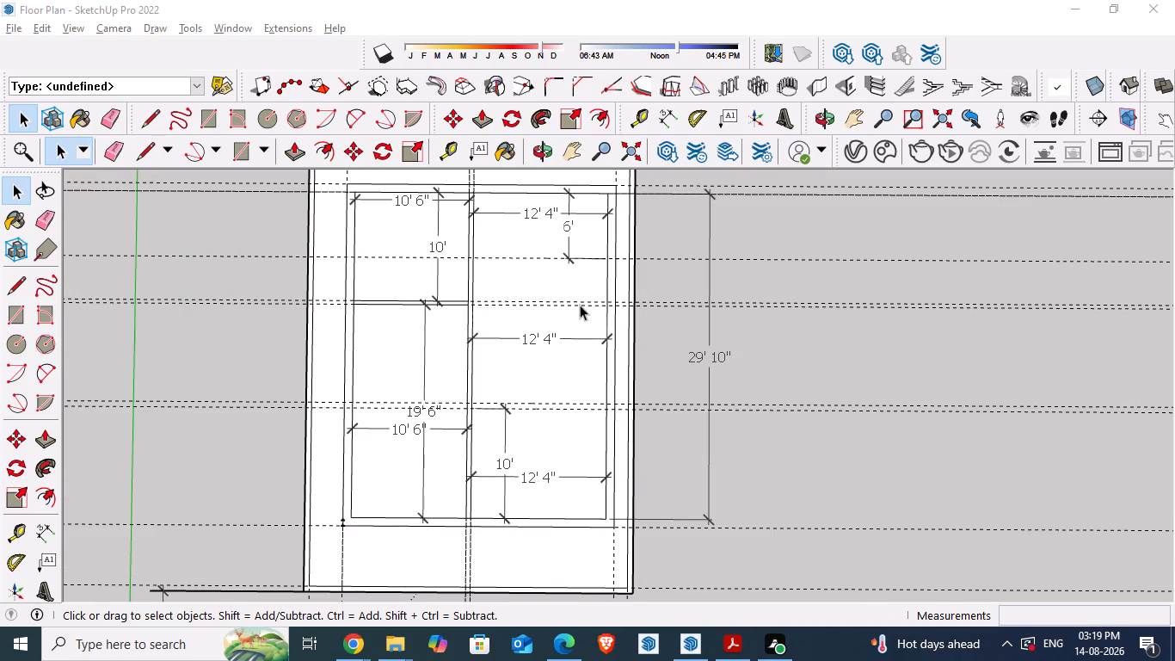
scroll(576, 213, "up", 1)
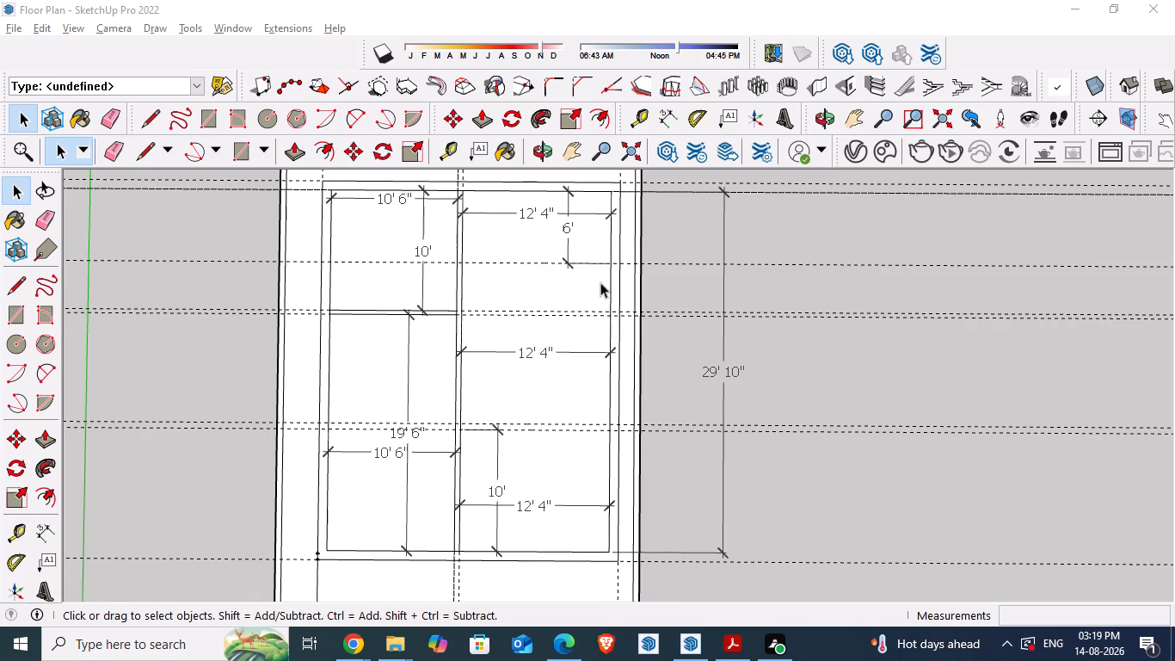
scroll(522, 272, "up", 3)
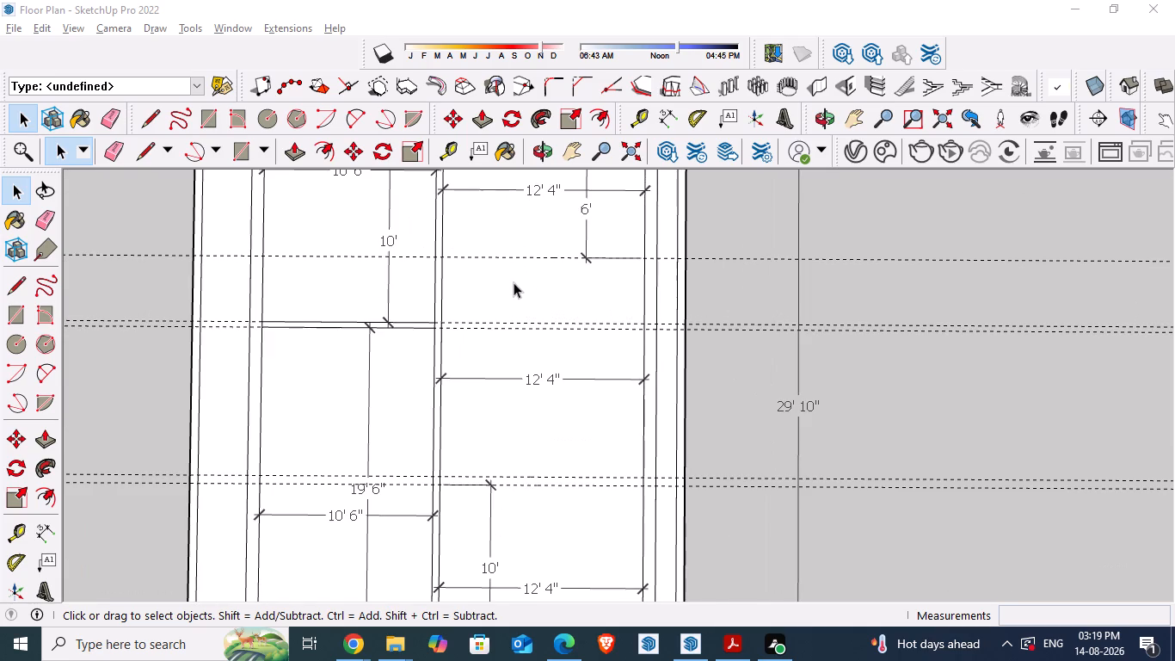
scroll(611, 310, "up", 2)
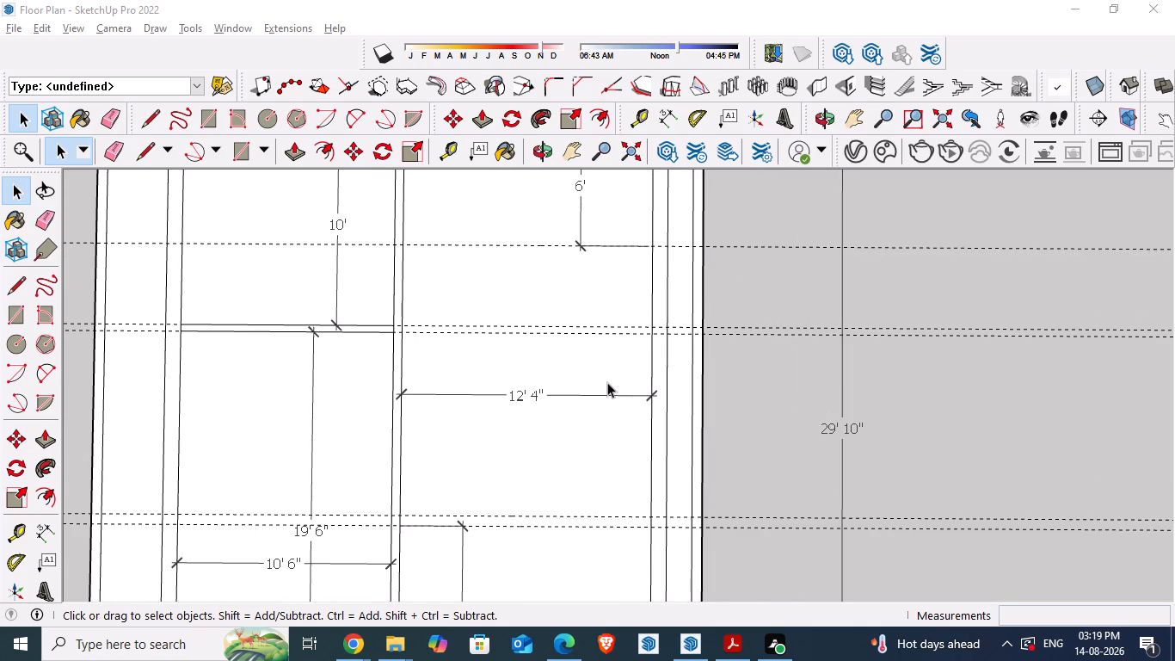
key("alt+Tab")
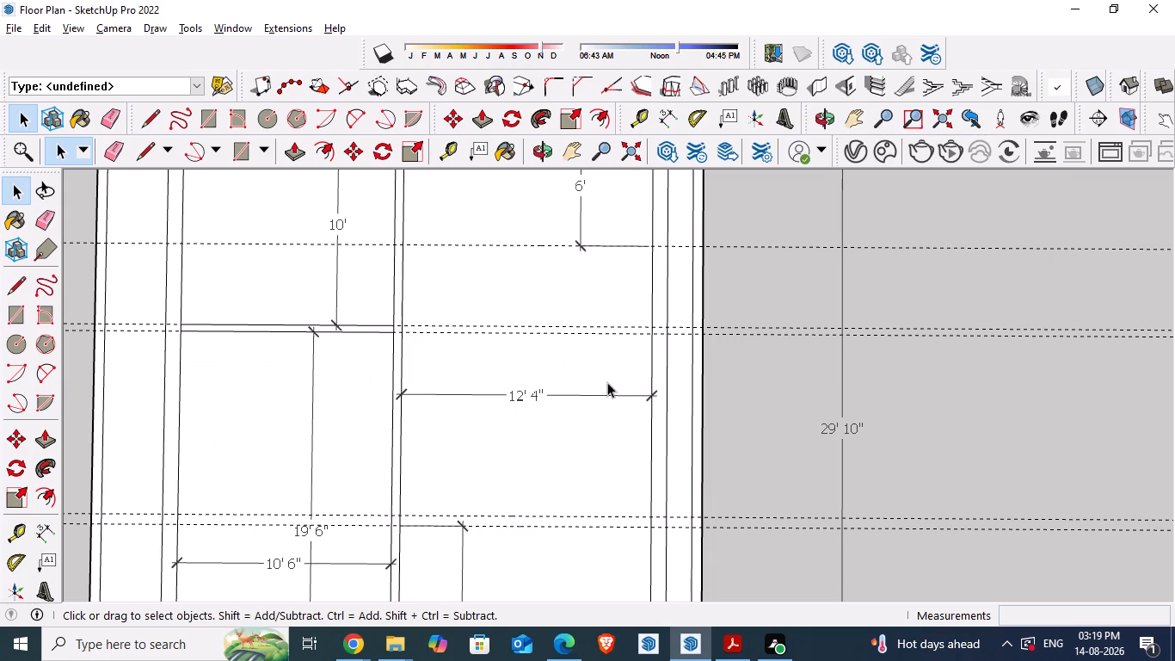
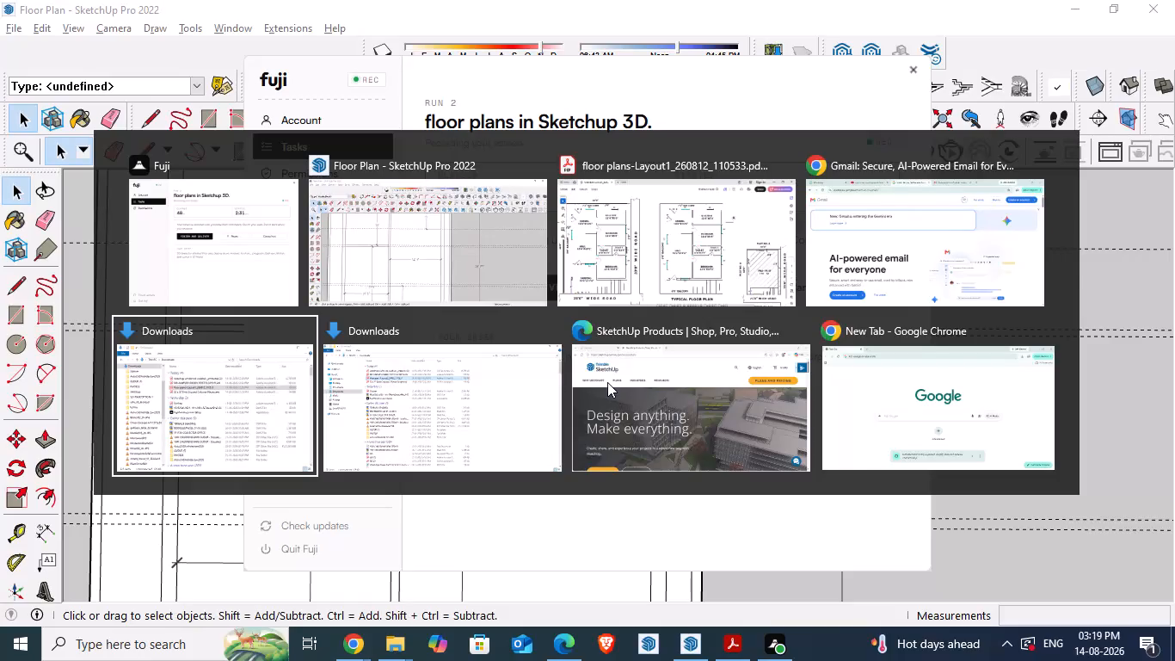
Switch to the floor plan PDF to check the kitchen, bedroom and toilet sizes.
key("alt+Tab")
key("alt+Tab")
key("alt+Tab")
key("alt+Tab")
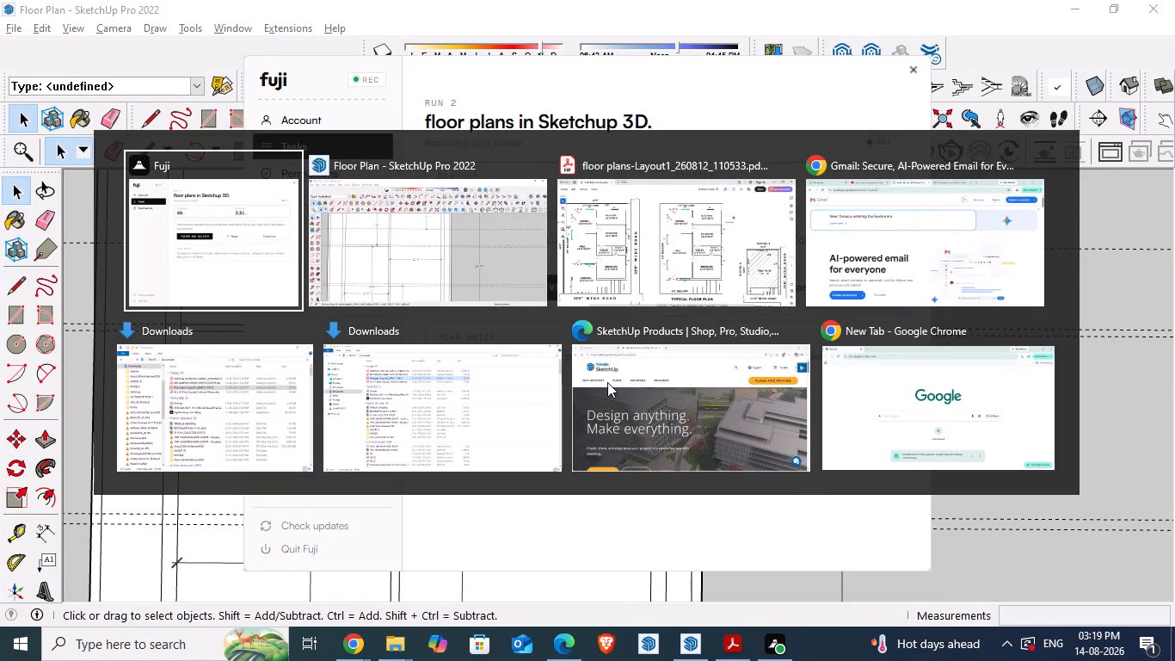
key("alt+Tab")
key("alt+Tab")
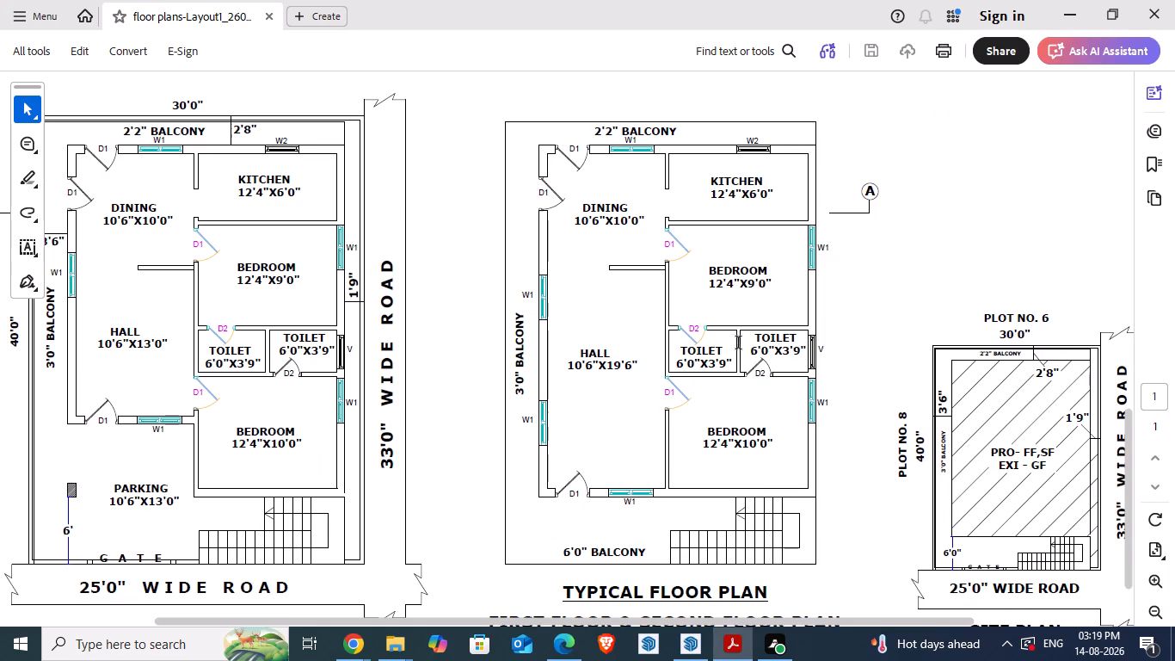
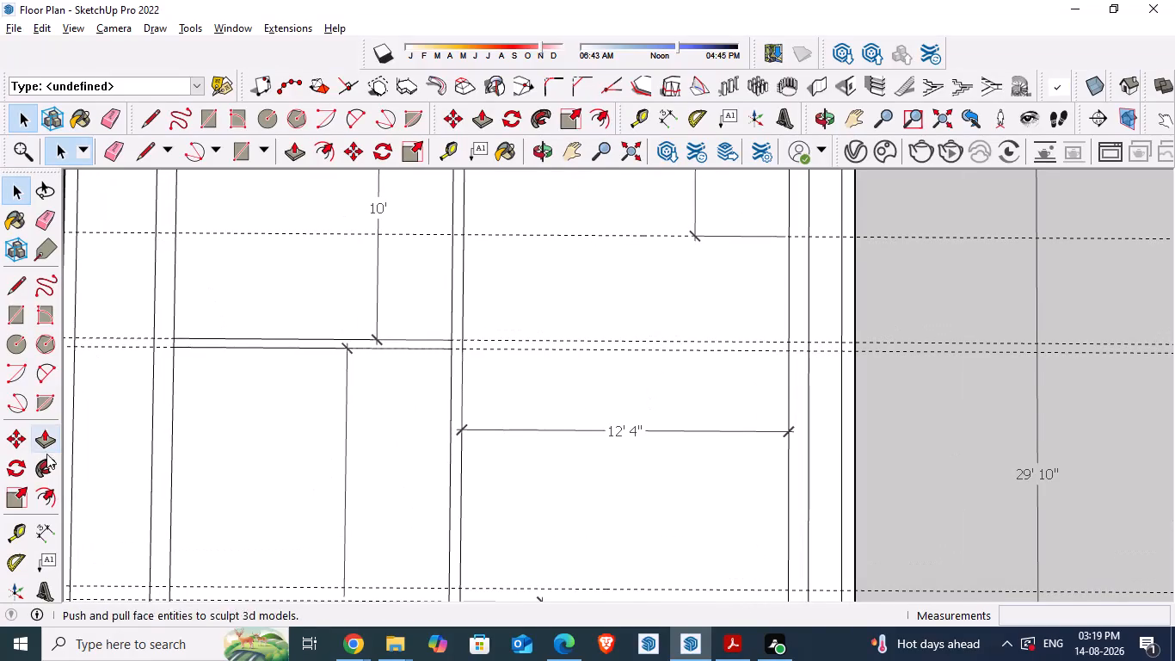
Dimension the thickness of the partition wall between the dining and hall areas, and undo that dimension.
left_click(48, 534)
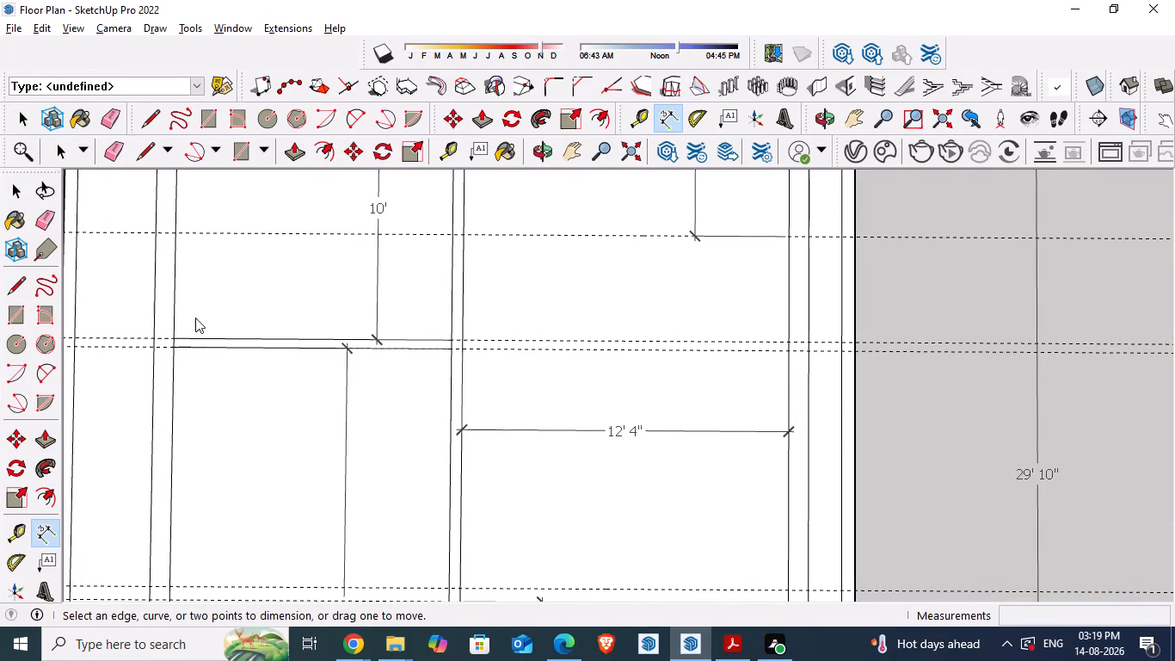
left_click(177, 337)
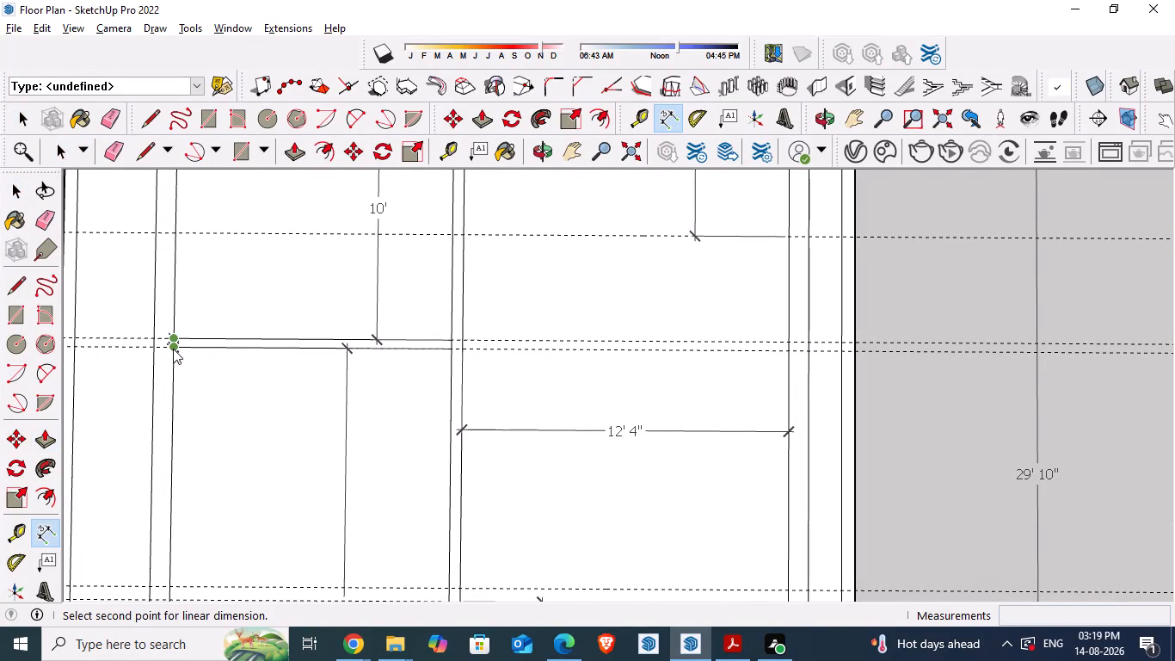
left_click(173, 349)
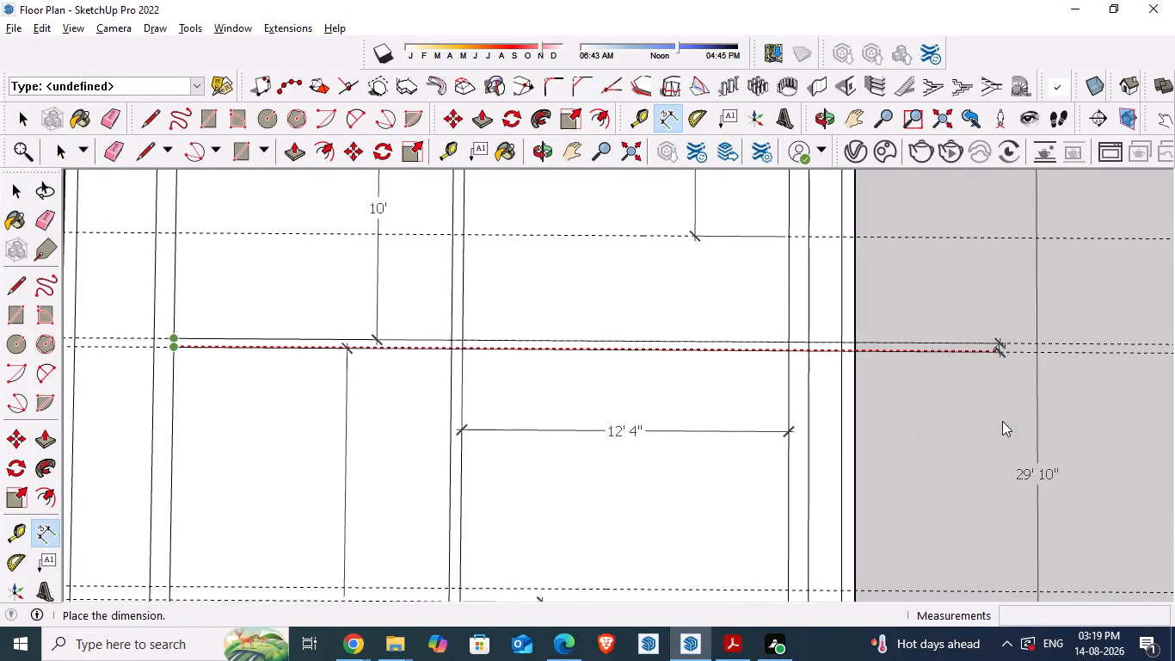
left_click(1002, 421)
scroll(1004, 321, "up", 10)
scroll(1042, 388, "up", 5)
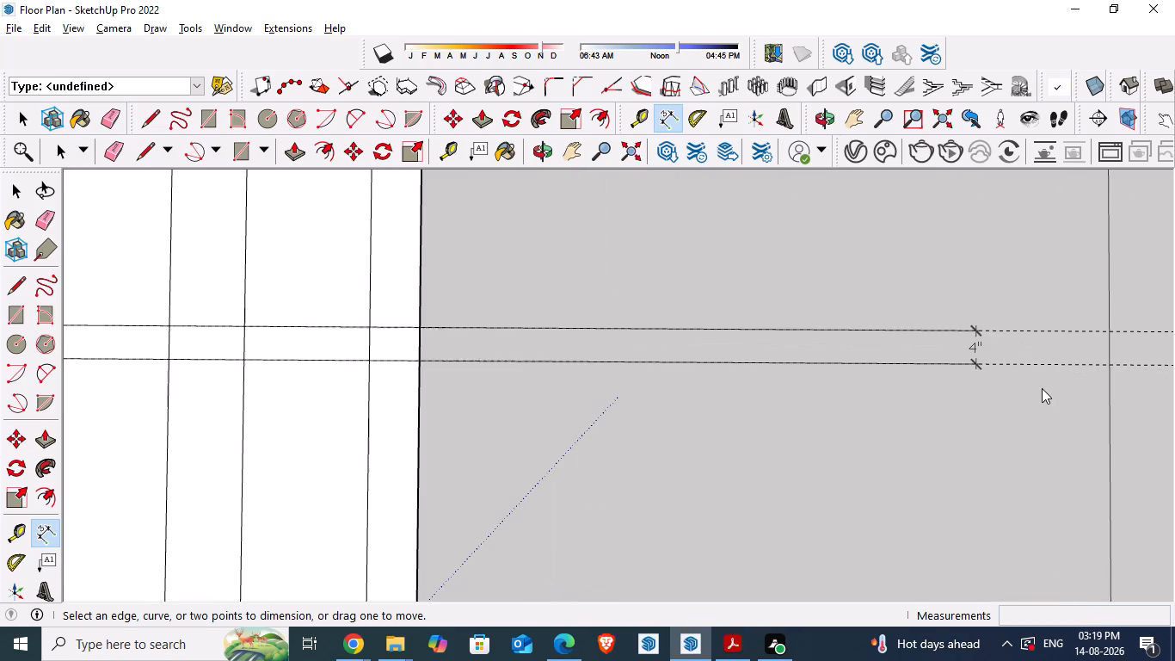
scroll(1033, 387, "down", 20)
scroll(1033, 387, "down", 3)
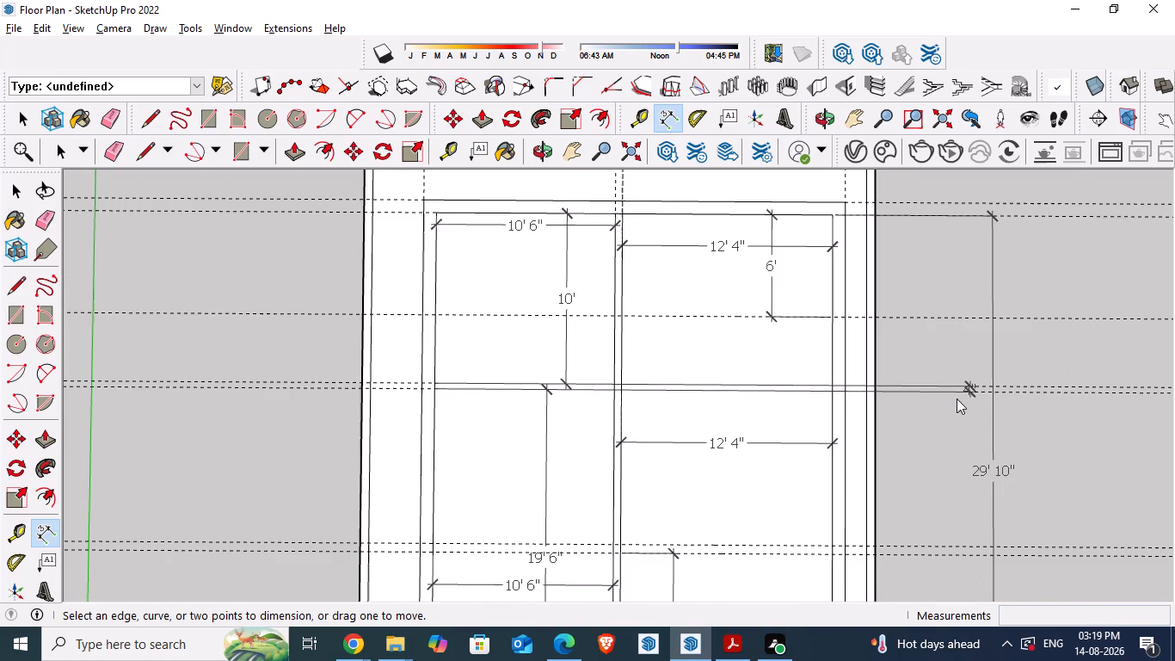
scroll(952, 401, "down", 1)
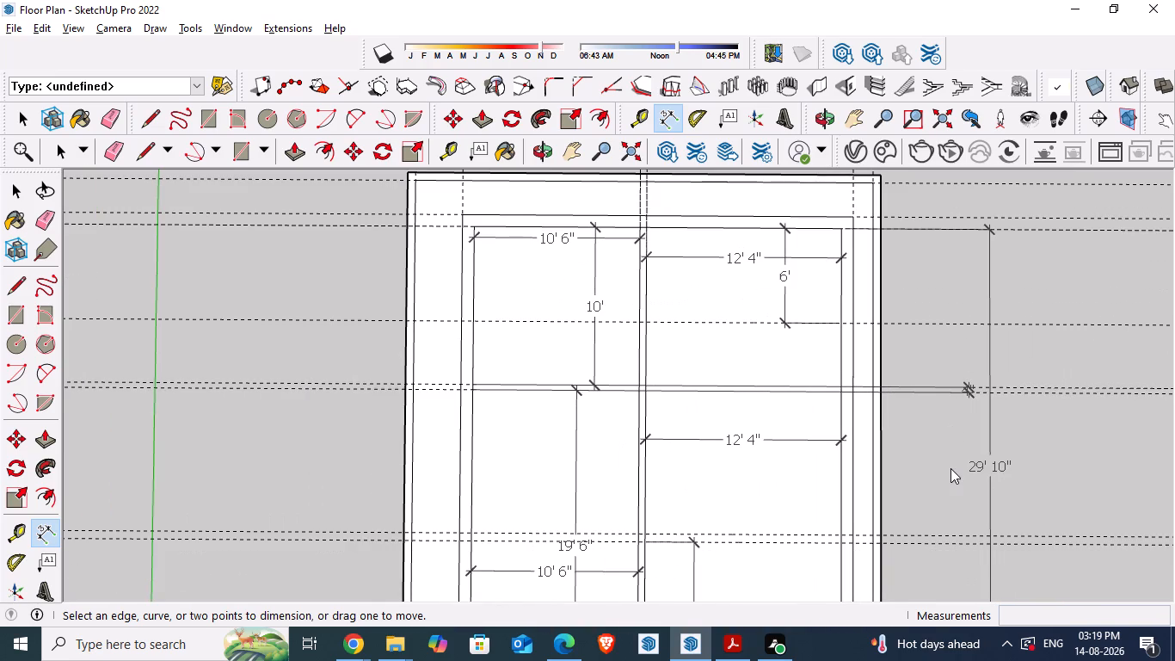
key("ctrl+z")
Check the kitchen layout in the floor plan PDF and add a guide 4" below the kitchen's 6' guide in SketchUp.
scroll(810, 318, "up", 3)
scroll(787, 339, "down", 2)
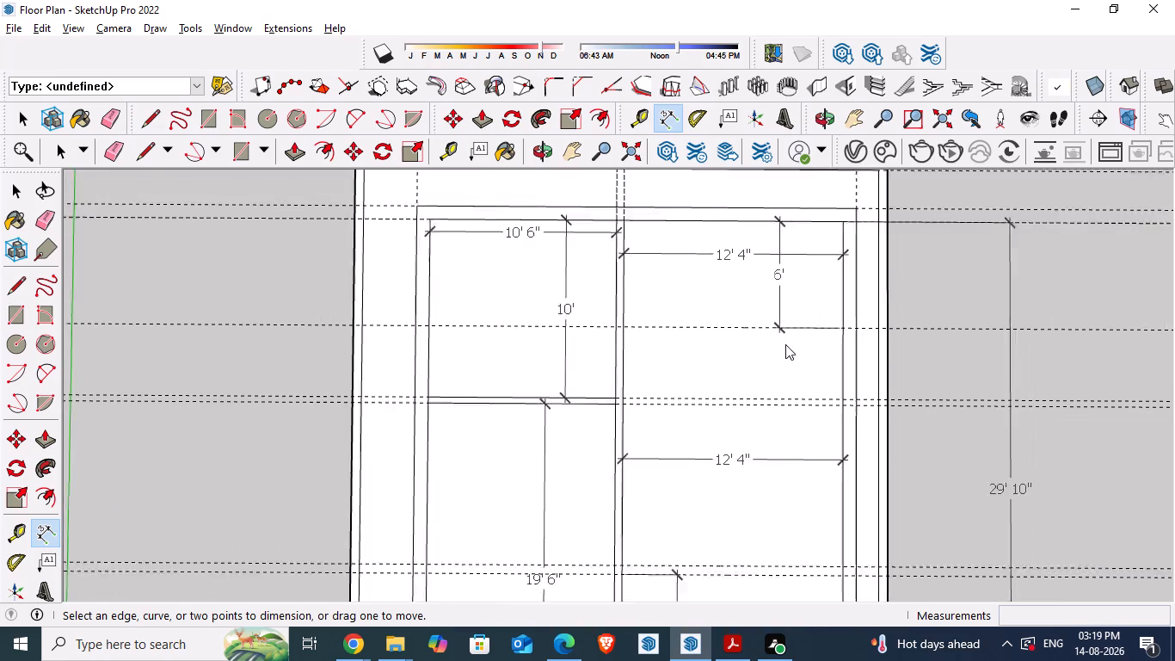
scroll(785, 344, "down", 1)
scroll(753, 342, "up", 3)
key("alt+Tab")
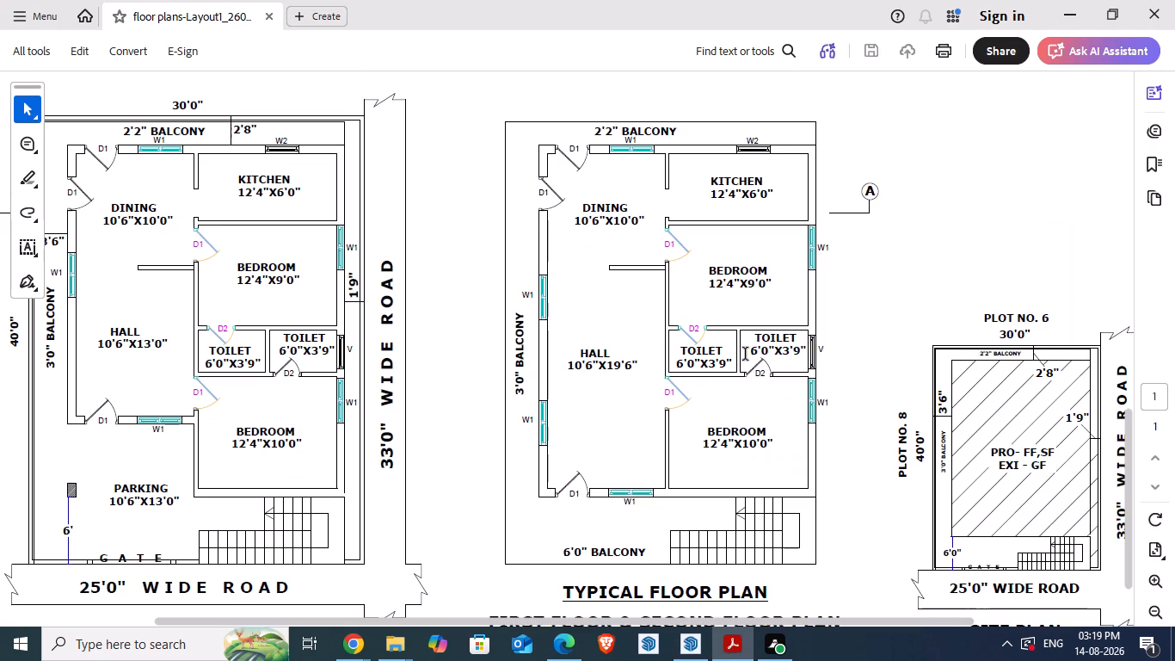
scroll(769, 261, "up", 4)
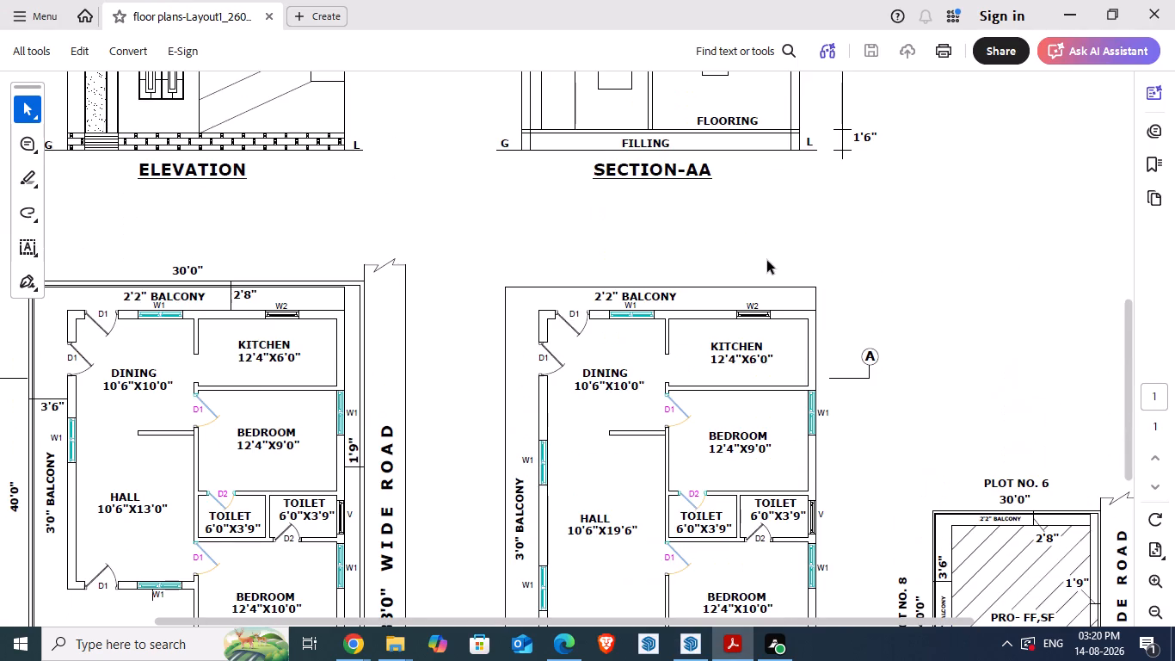
scroll(745, 368, "down", 4)
key("alt+Tab")
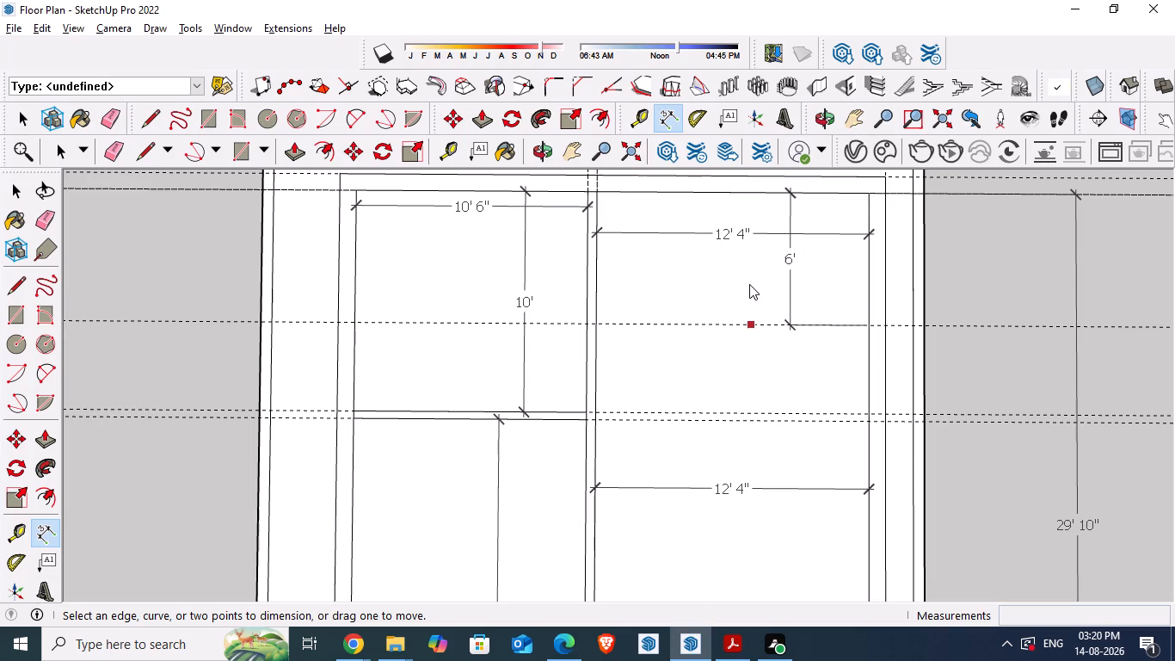
scroll(744, 333, "up", 3)
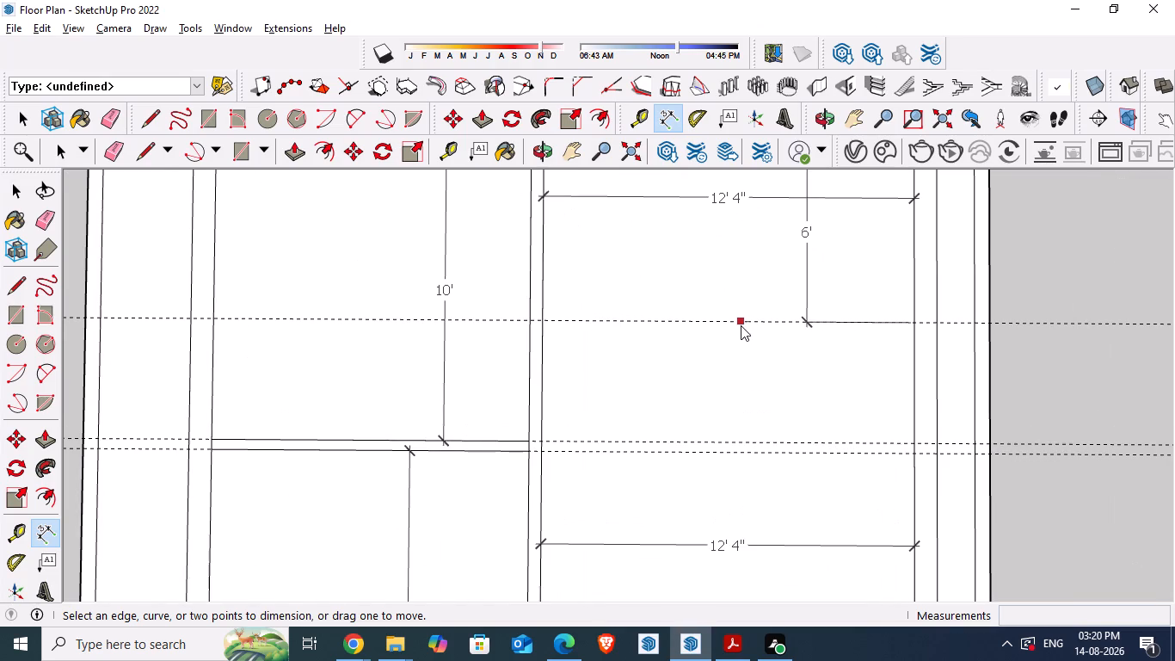
left_click_drag(741, 325, 732, 321)
key("t")
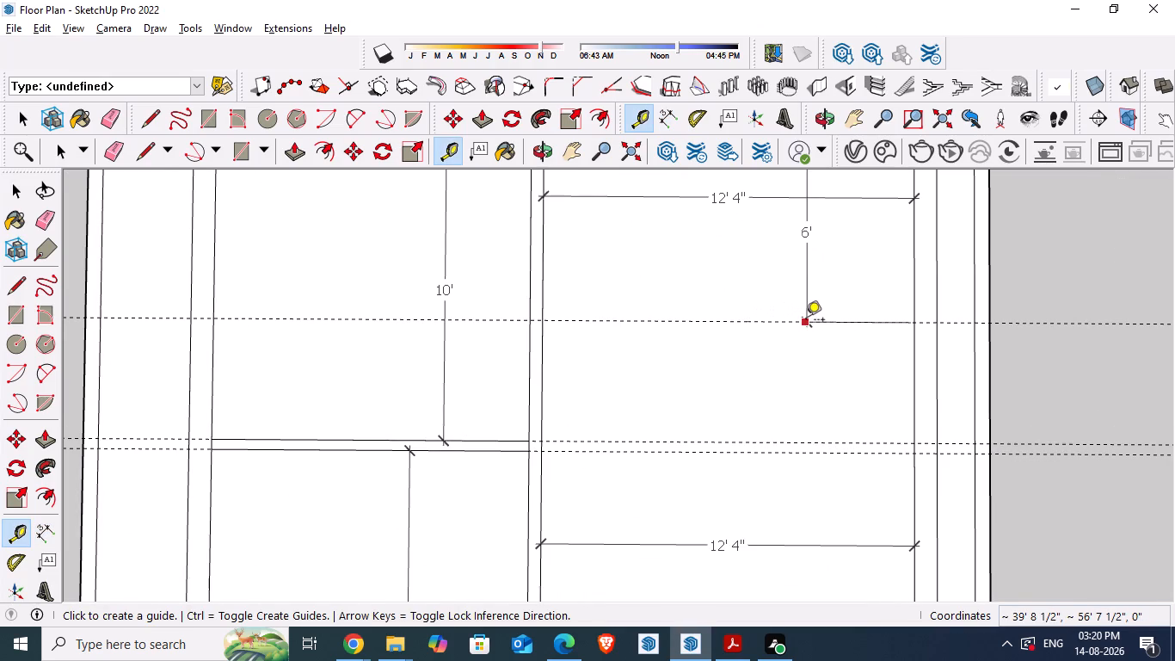
left_click(806, 321)
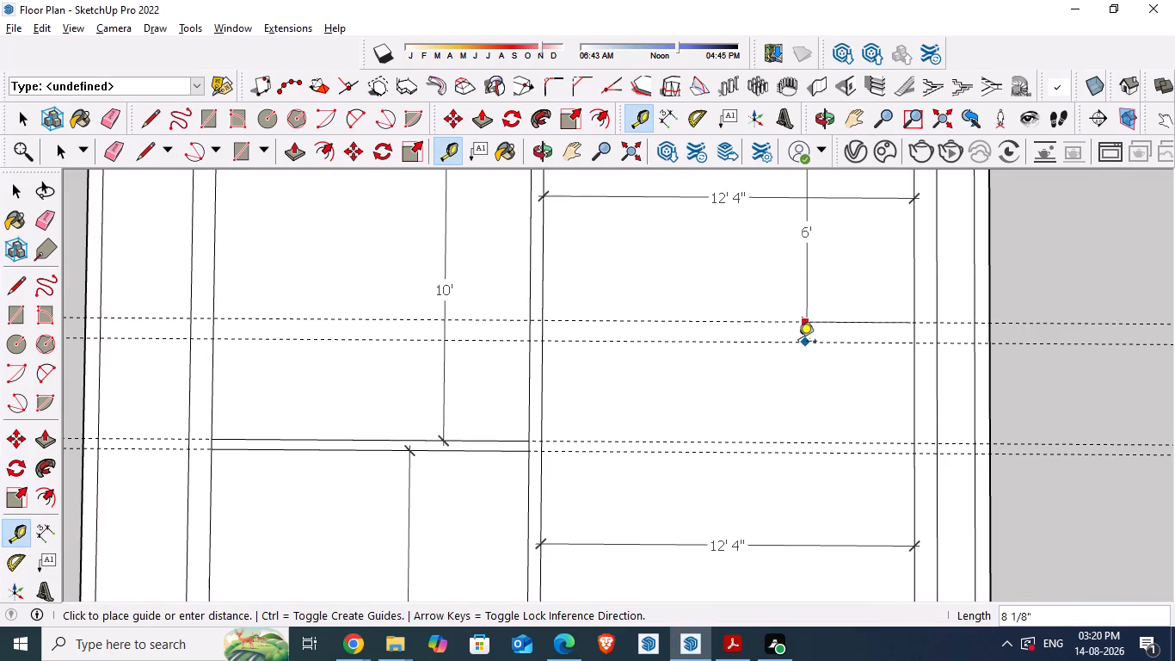
key("4")
key("shift+quotedbl")
key("Return")
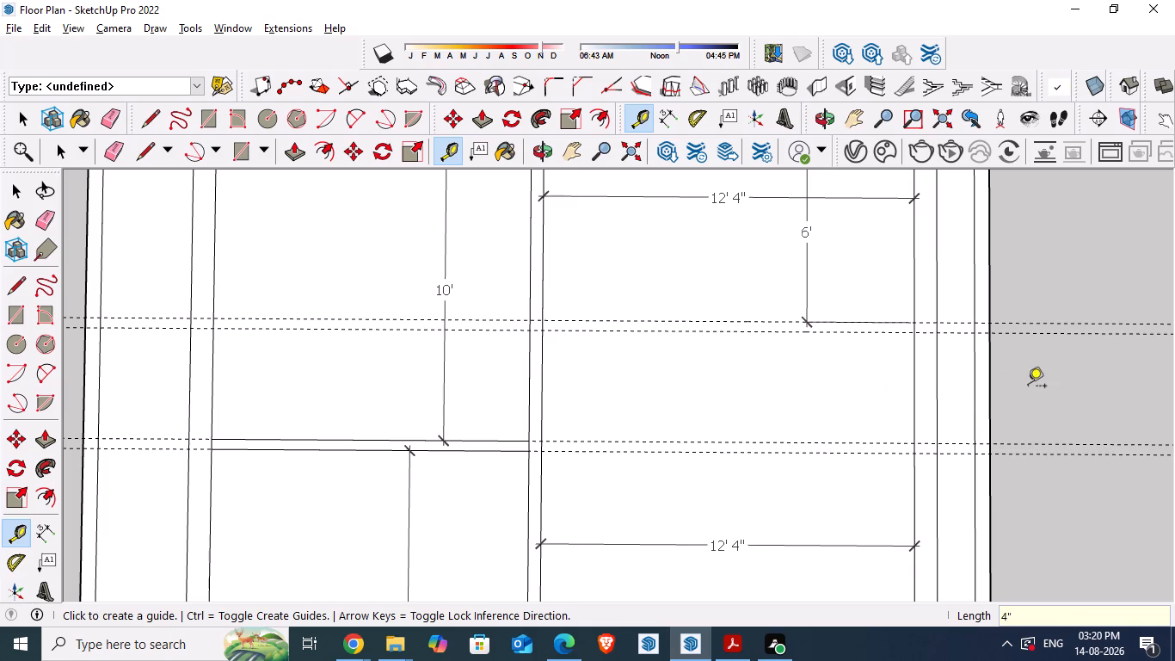
key("space")
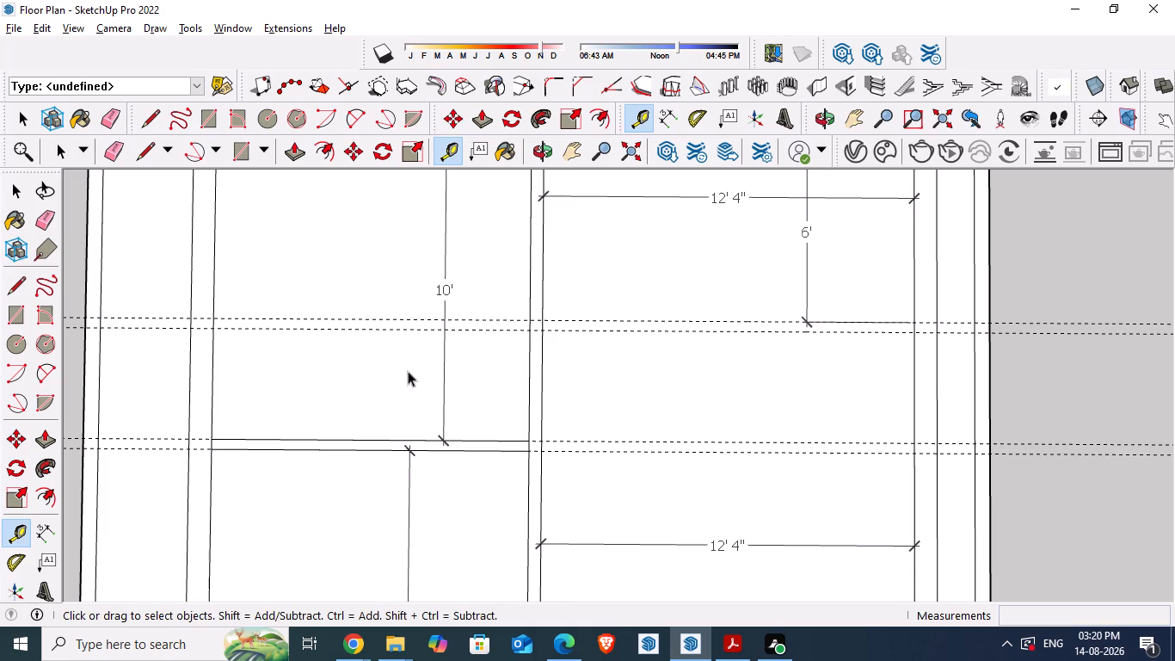
Dimension the gap from the new kitchen wall guide to the upper guide of the dining–hall partition along the central wall.
left_click(37, 535)
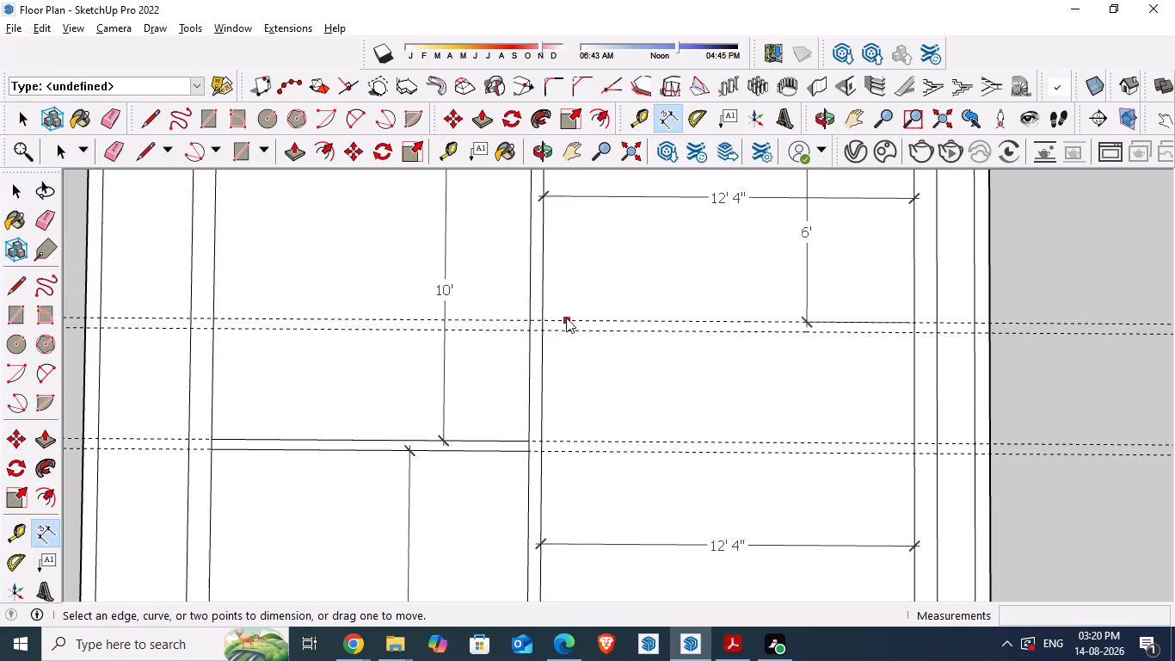
left_click(541, 334)
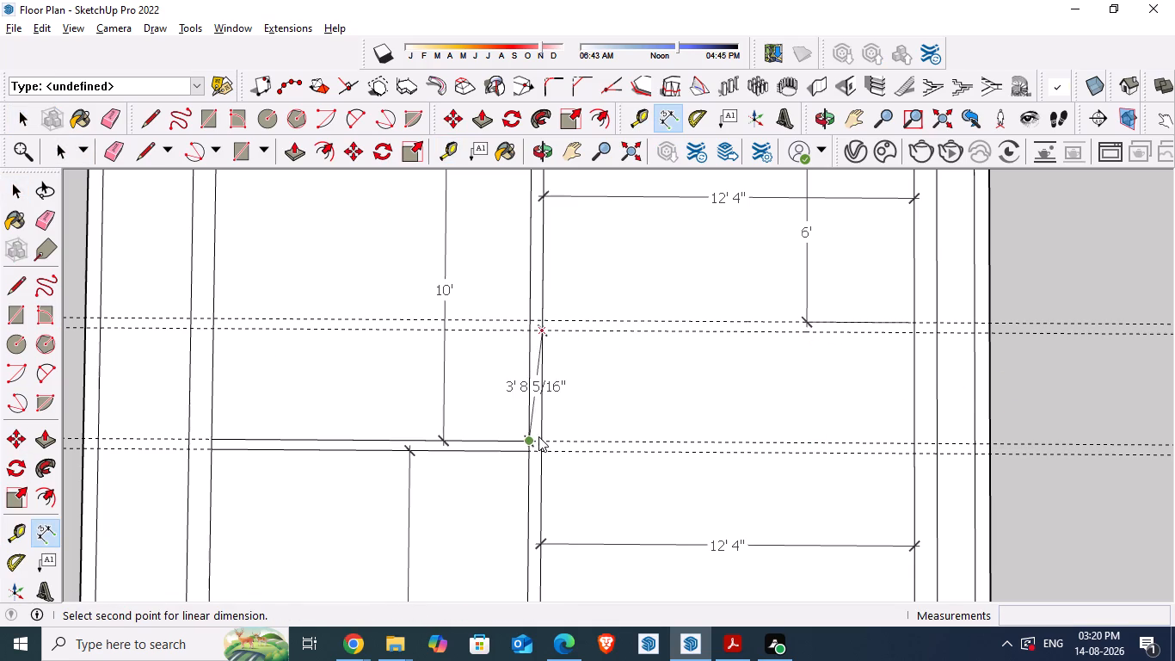
left_click(543, 436)
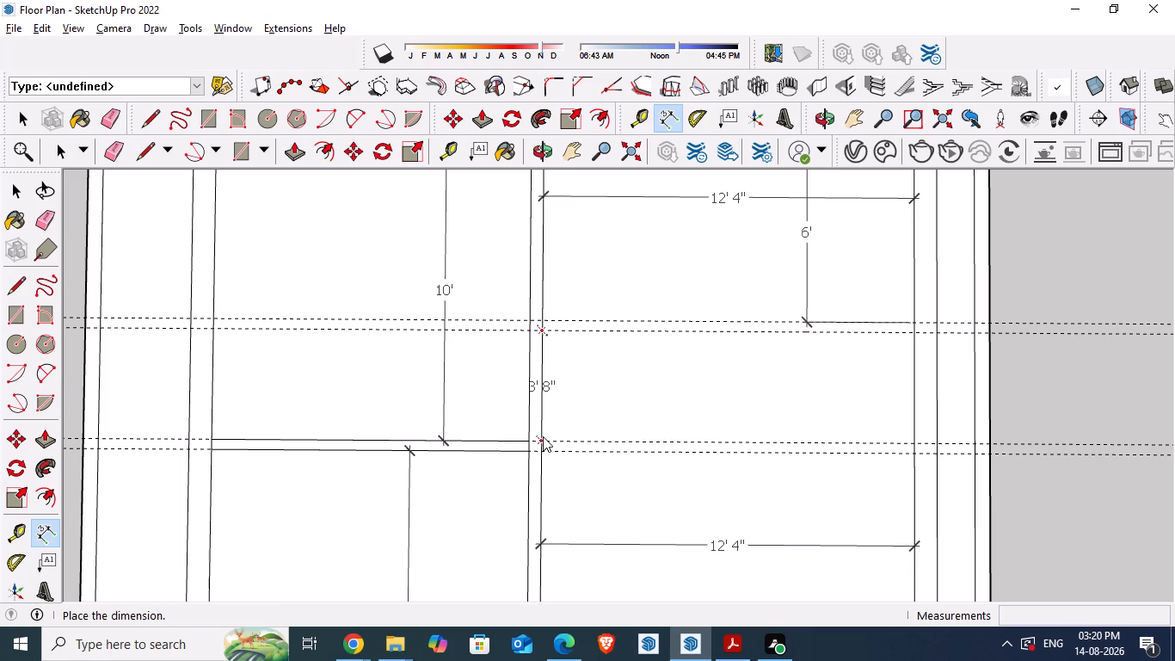
left_click(629, 435)
Compare the bedroom and toilet sizes in the floor plan PDF with the dimensions in the SketchUp model.
key("alt+Tab")
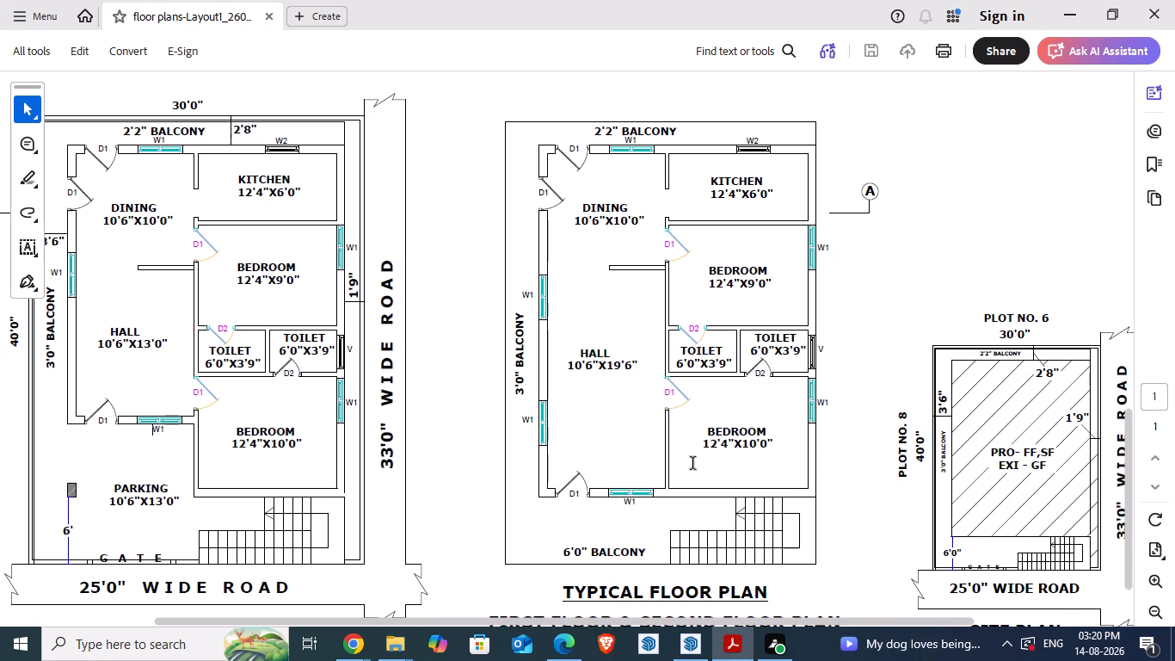
key("alt+Tab")
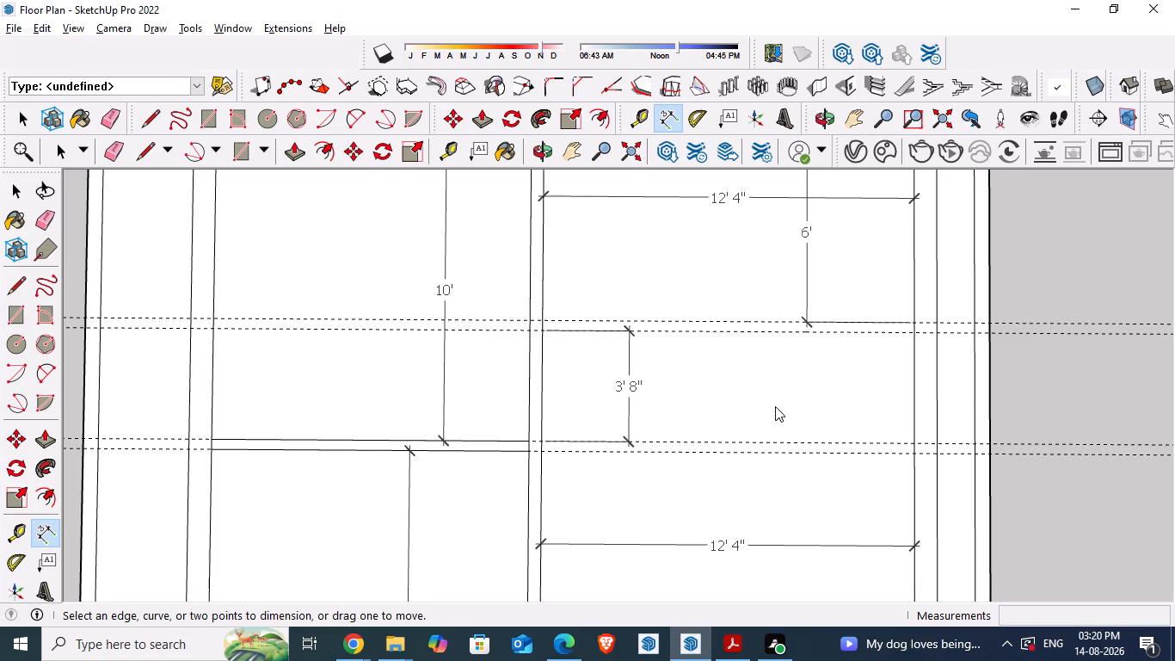
scroll(767, 312, "down", 3)
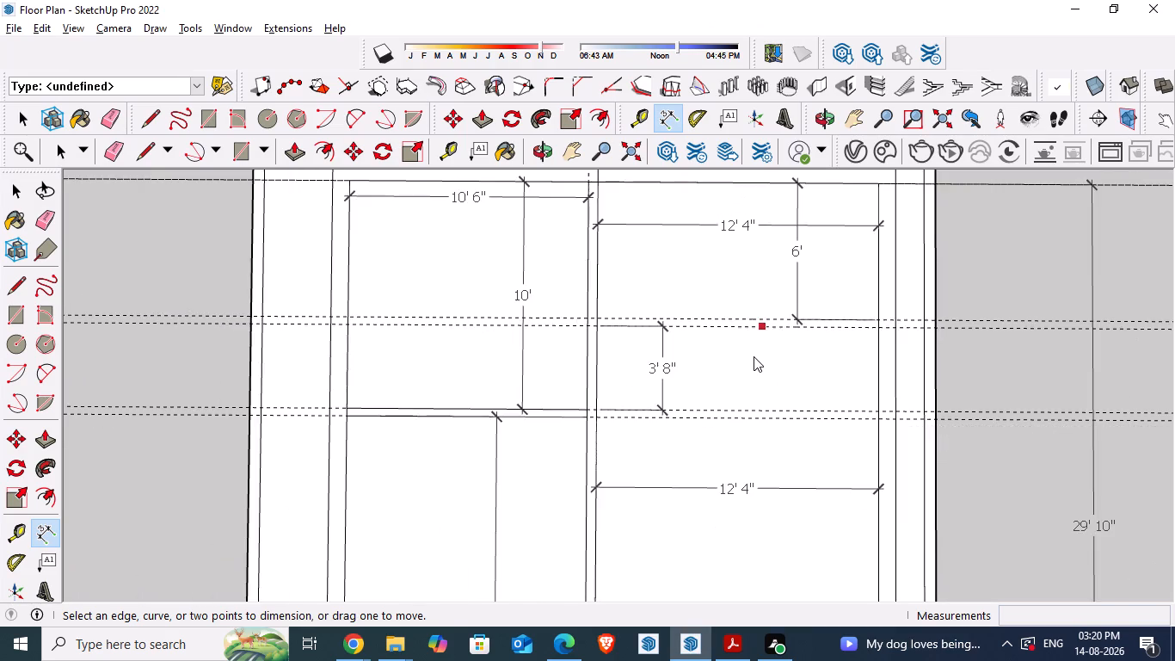
scroll(752, 361, "down", 5)
scroll(741, 433, "down", 10)
scroll(735, 579, "up", 5)
scroll(769, 499, "up", 3)
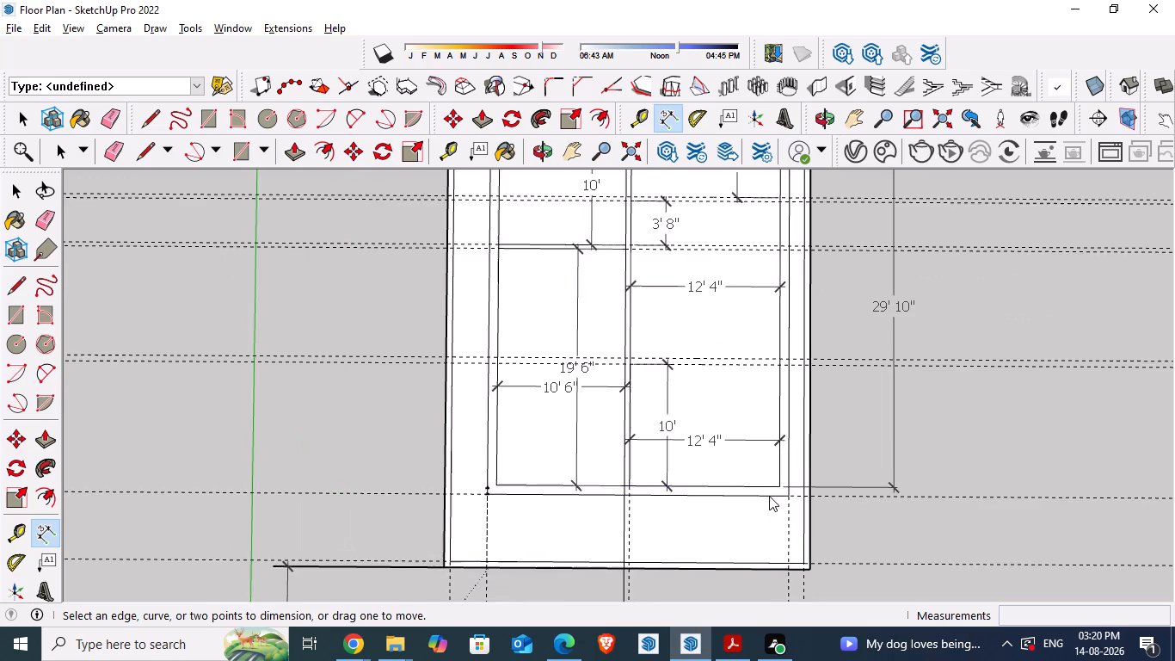
scroll(734, 420, "up", 4)
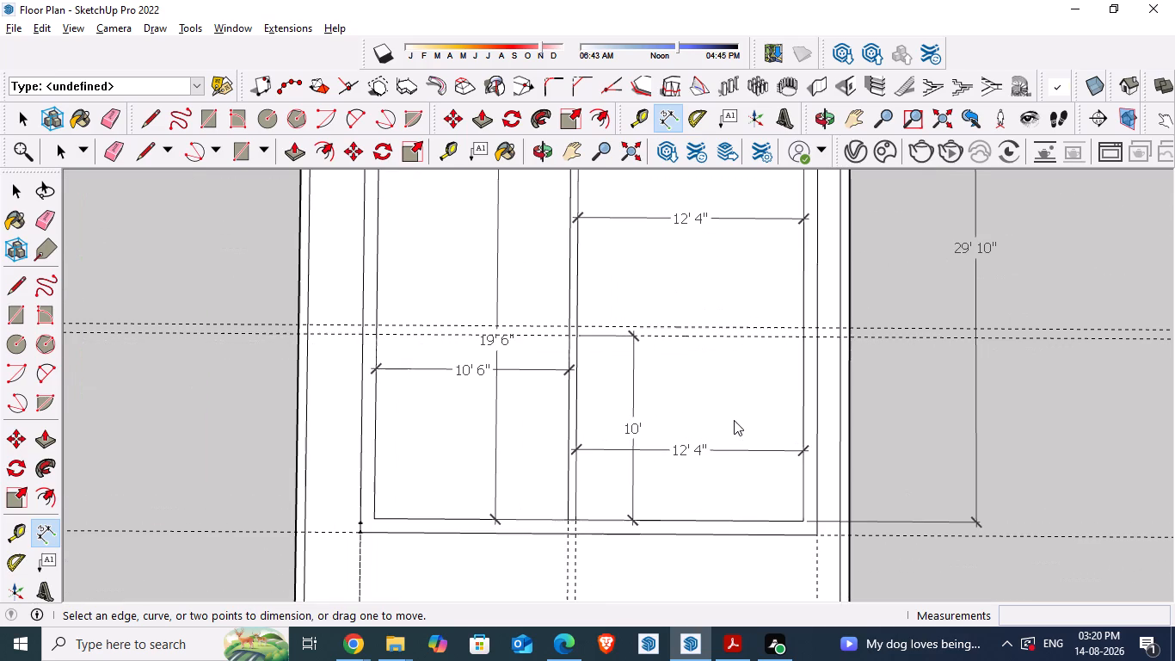
key("alt+Tab")
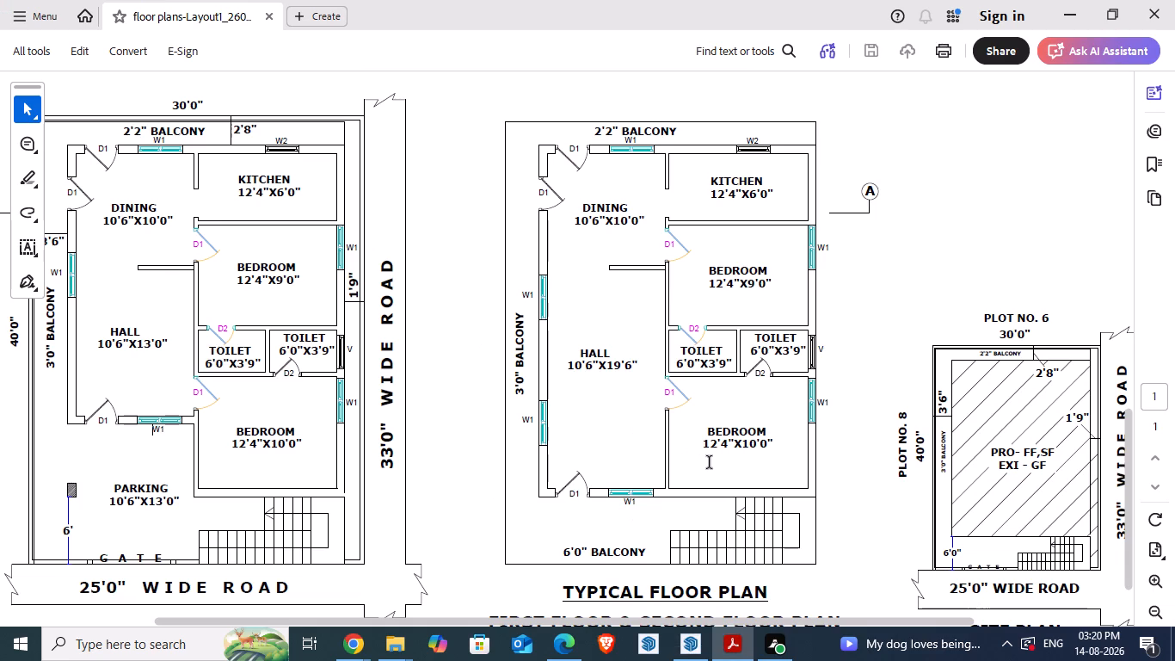
key("alt+Tab")
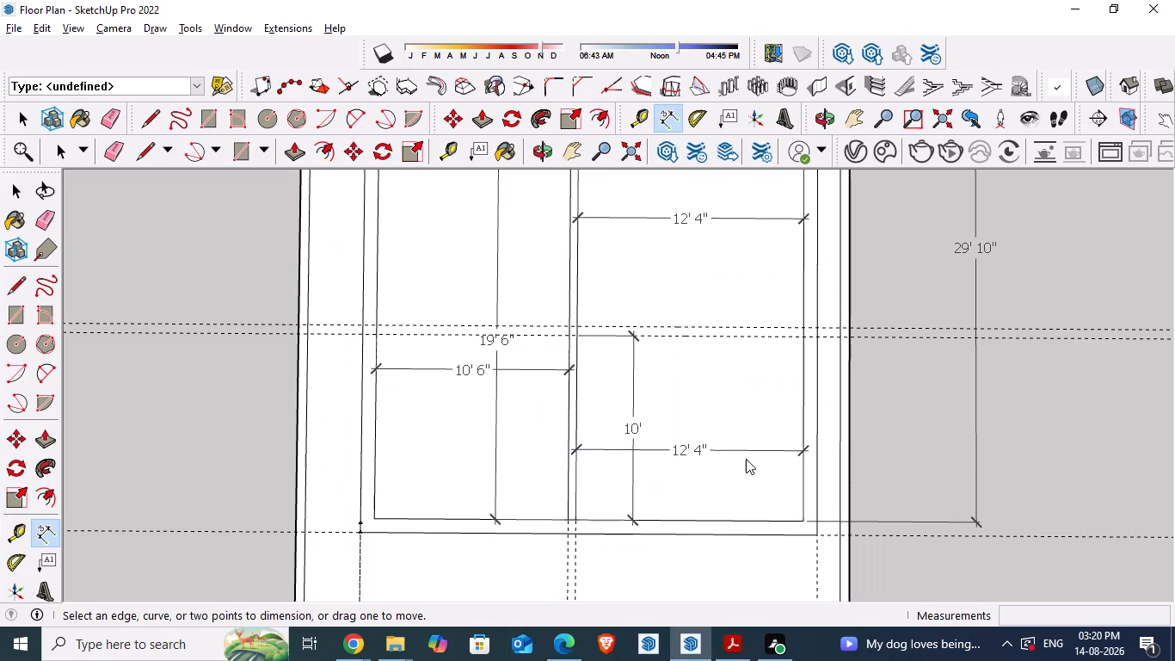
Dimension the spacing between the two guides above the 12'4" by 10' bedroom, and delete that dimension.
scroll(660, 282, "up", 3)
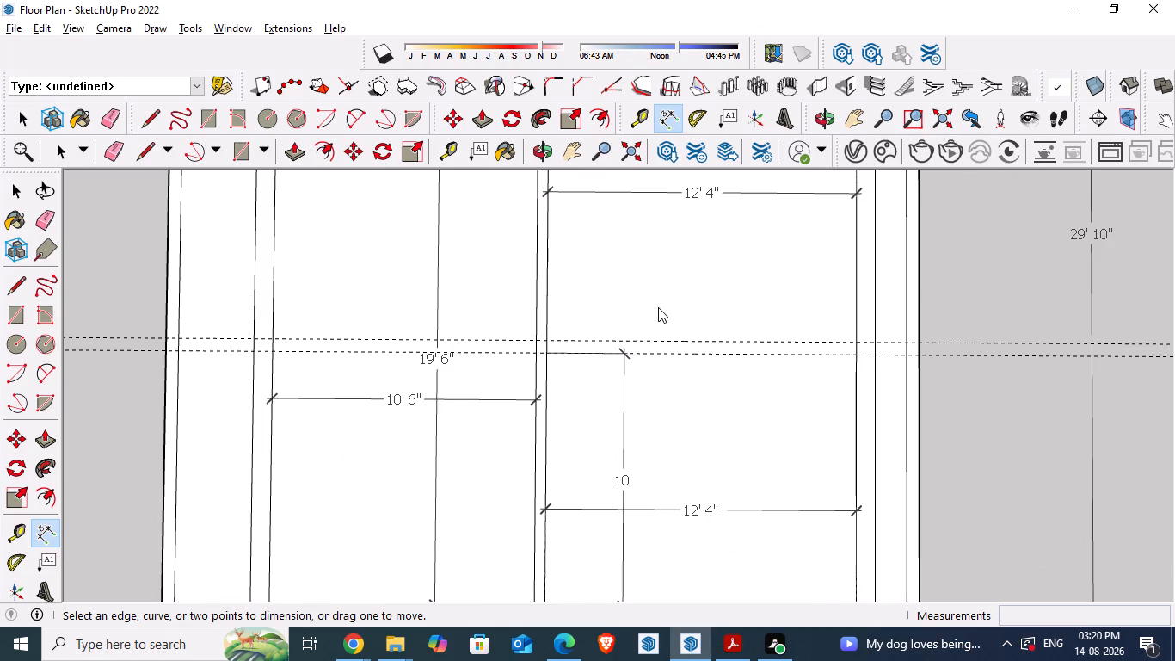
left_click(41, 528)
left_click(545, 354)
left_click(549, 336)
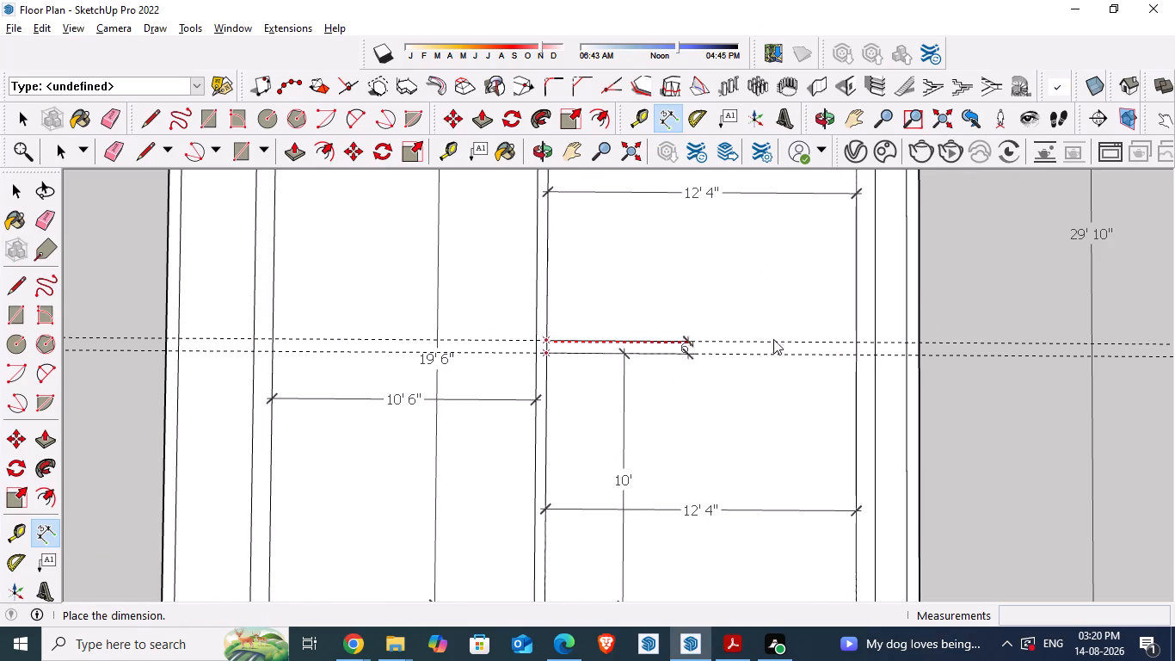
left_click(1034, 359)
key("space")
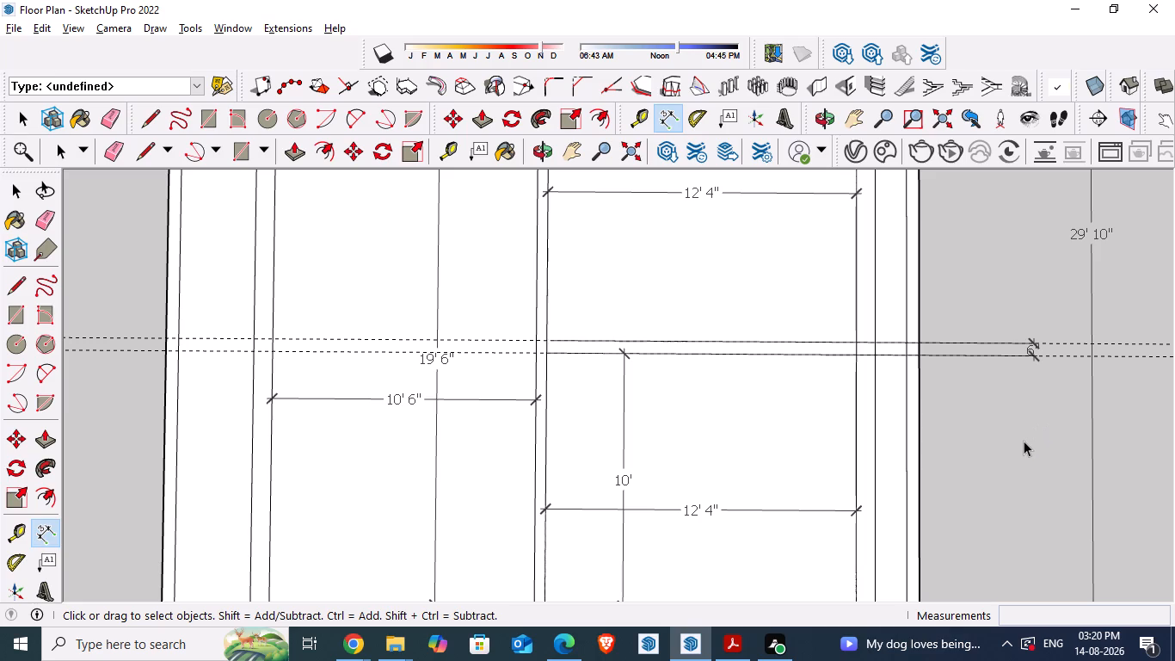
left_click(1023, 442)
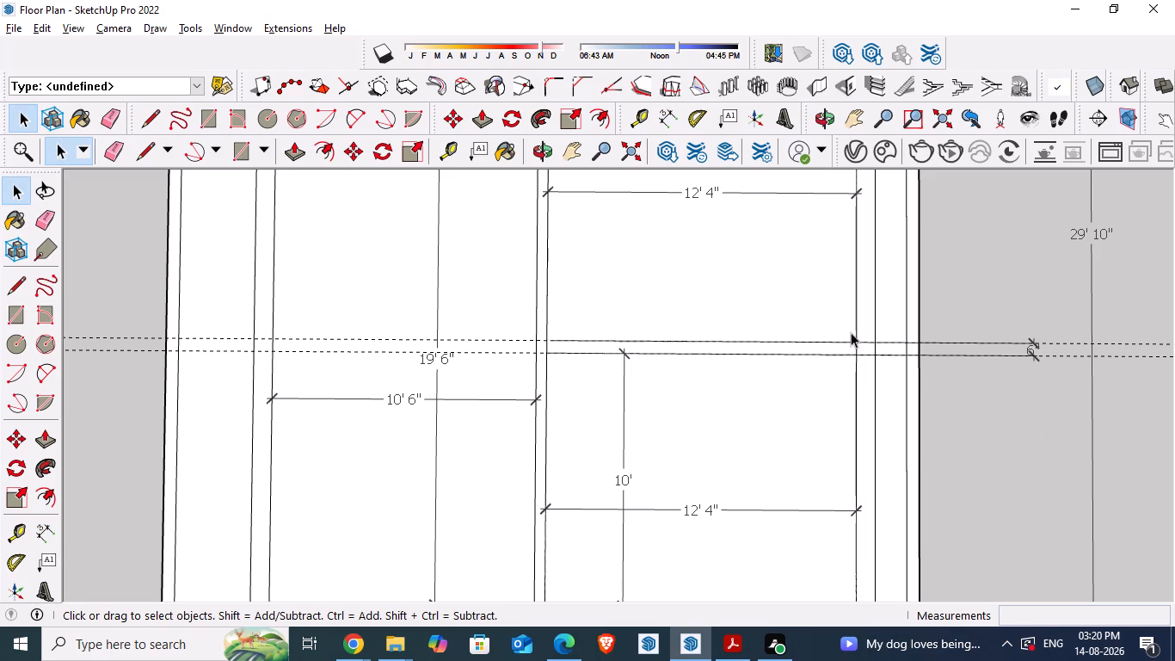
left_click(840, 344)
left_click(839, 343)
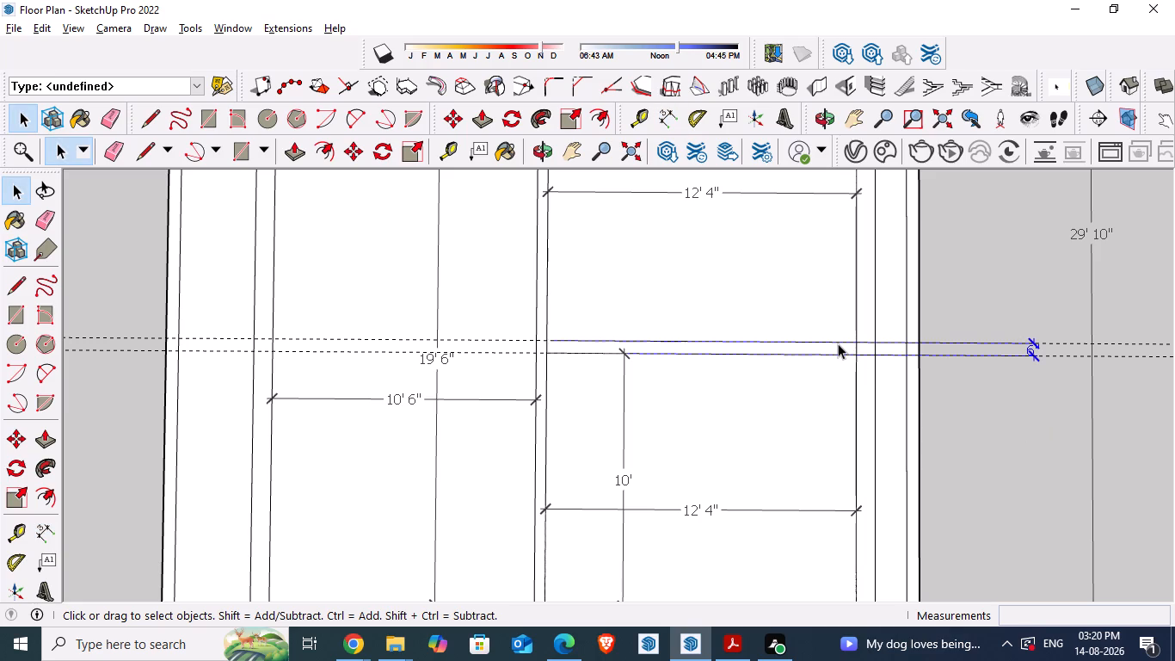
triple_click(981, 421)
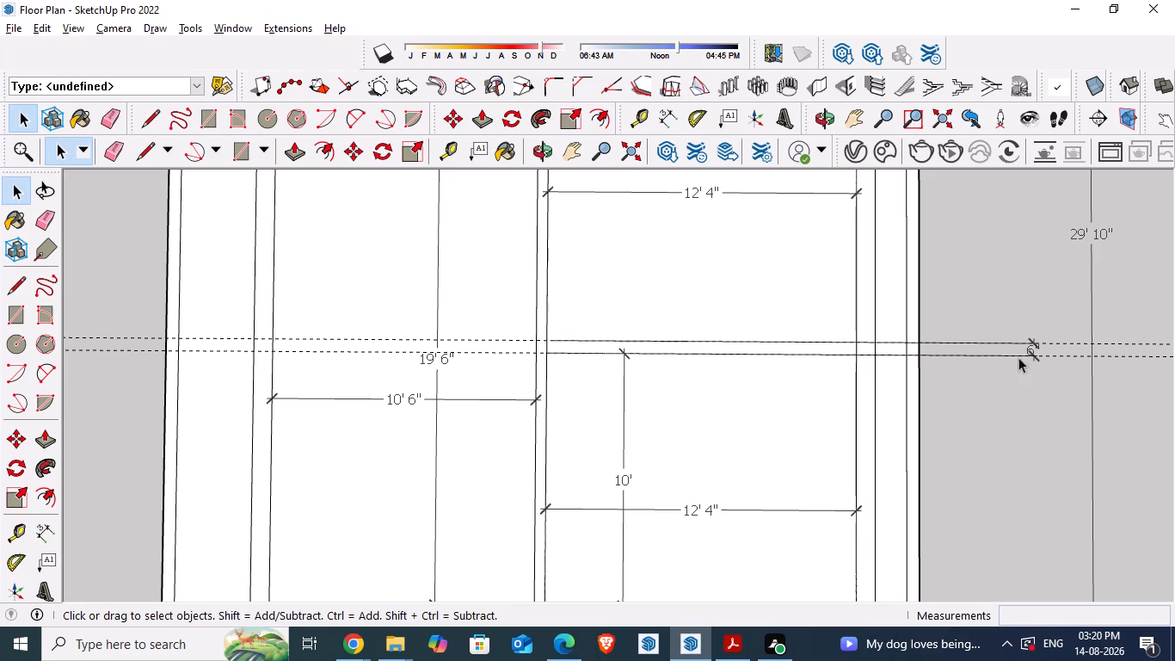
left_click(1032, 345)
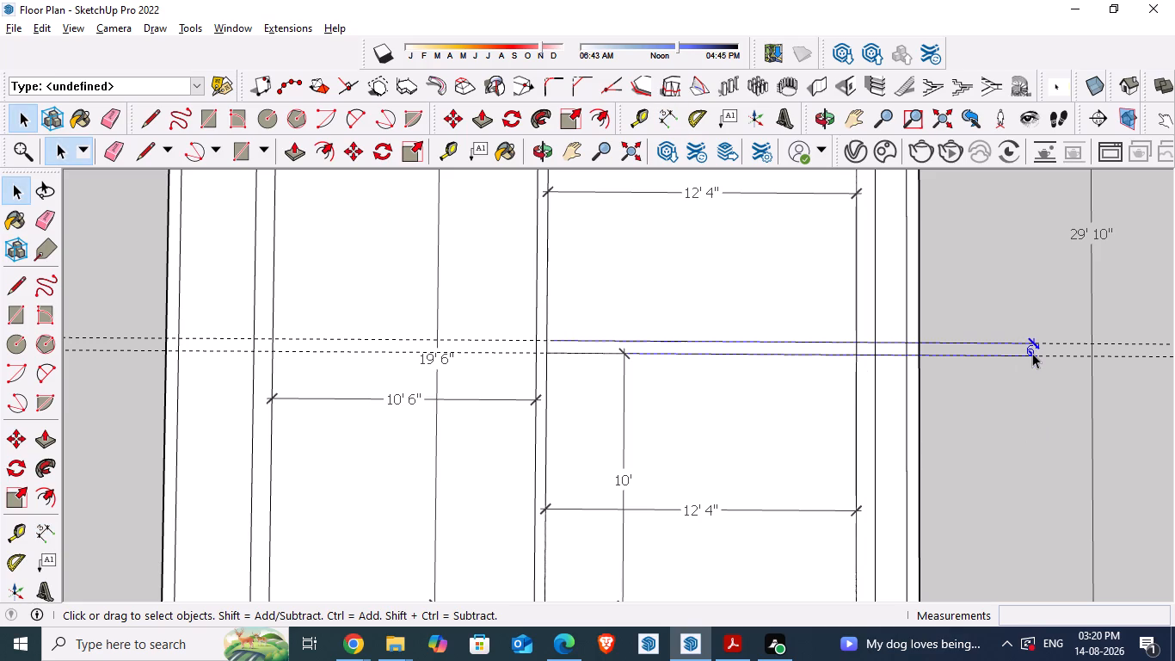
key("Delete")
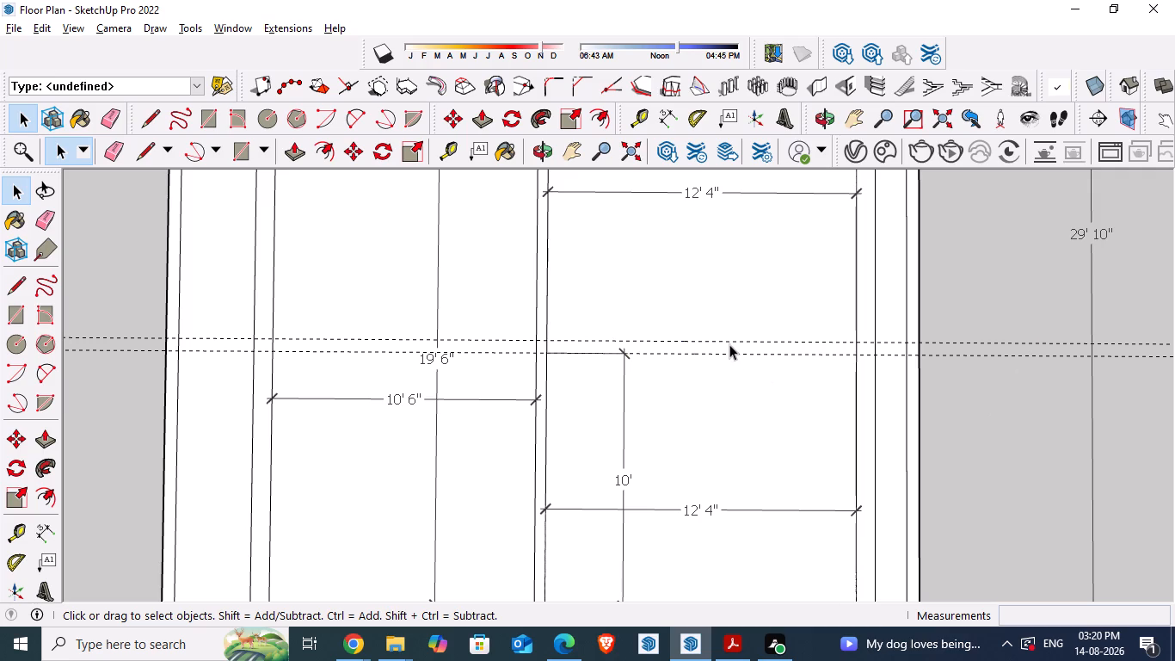
Delete the upper of the two guides above the 12'4" by 10' bedroom.
left_click(729, 339)
key("Delete")
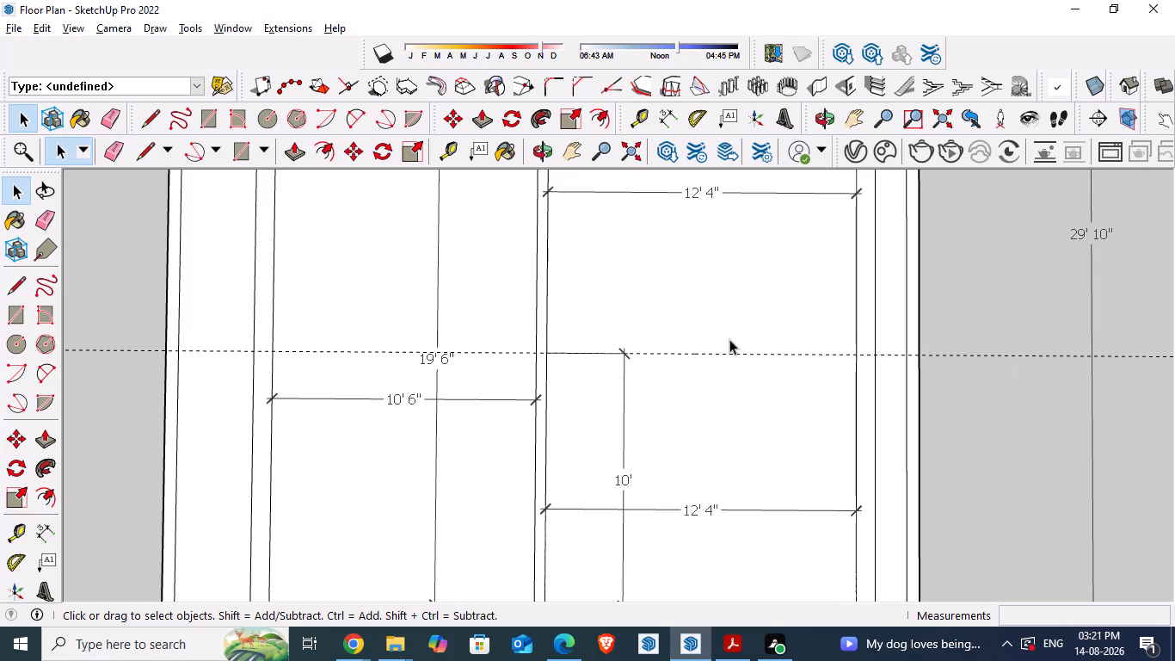
Place a guide 4" above the remaining guide at the top of the 12'4" by 10' bedroom.
key("t")
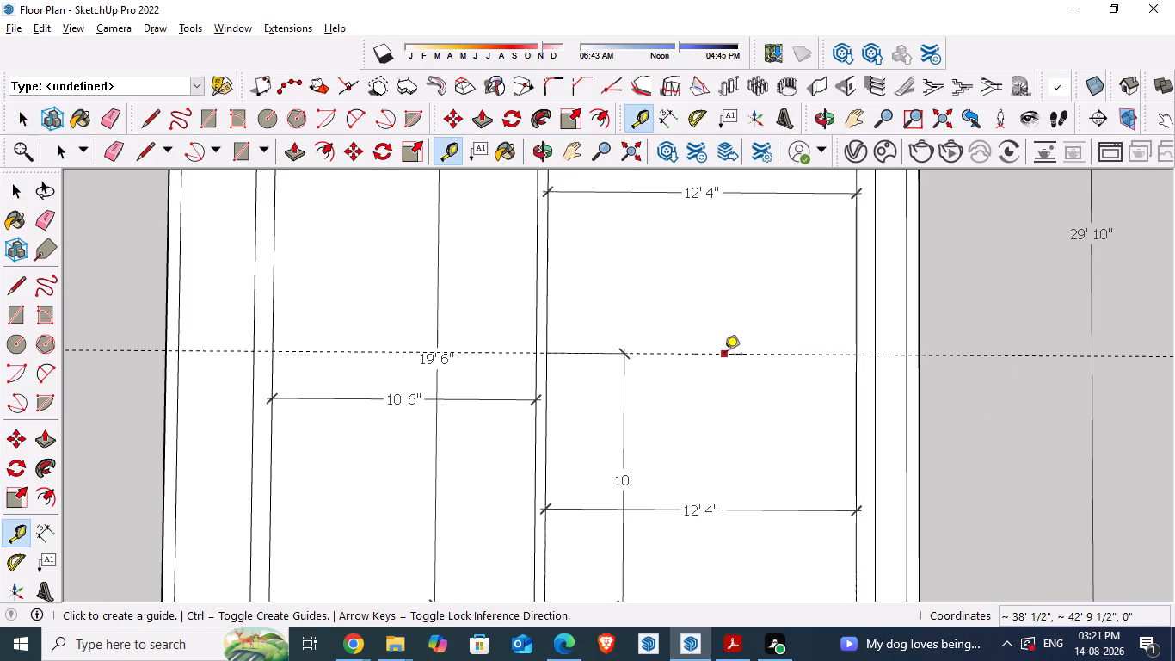
left_click(724, 355)
type("4\"")
key("Return")
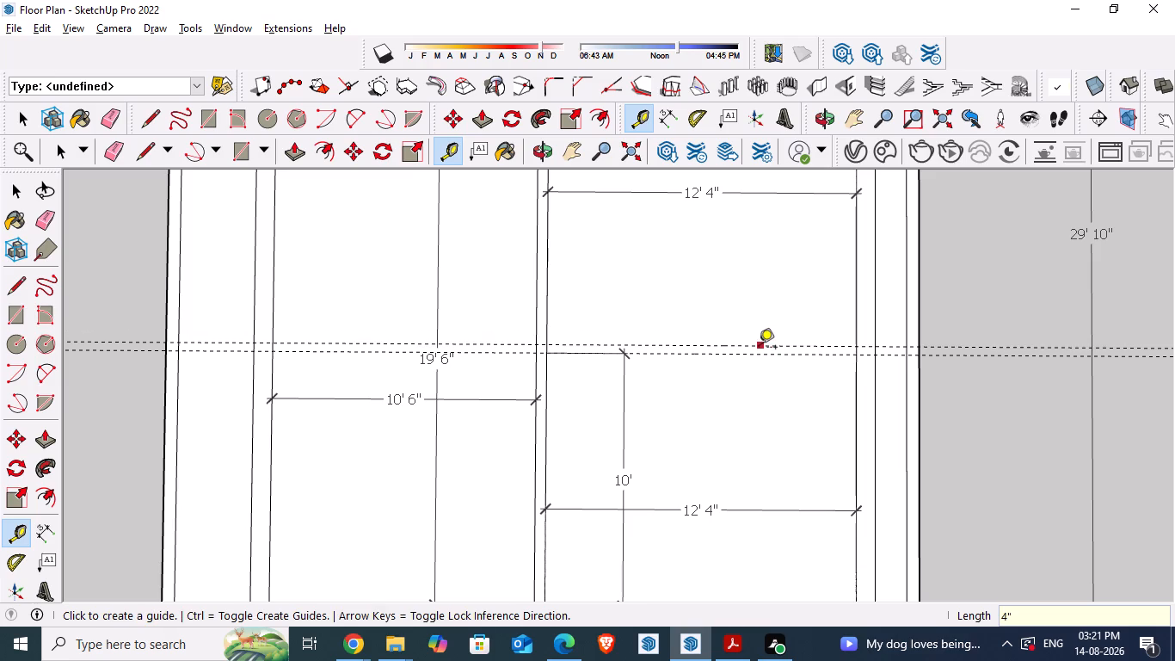
key("space")
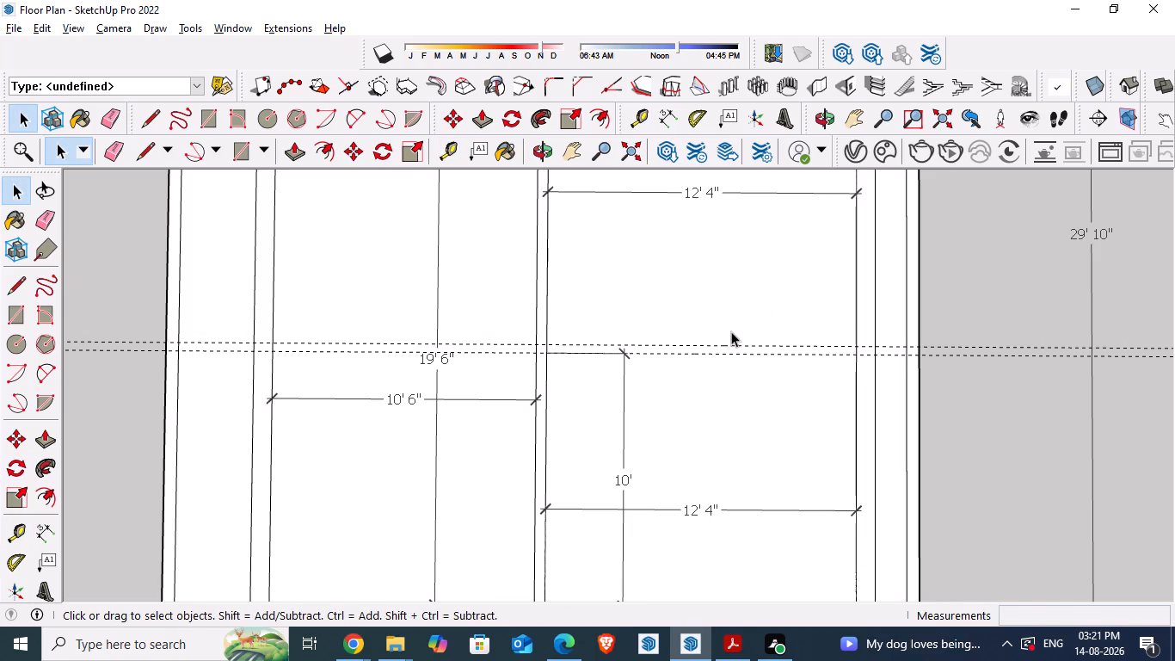
Check the toilet depth in the floor plan PDF and place a guide 3'9" above the bedroom wall's upper guide.
key("alt+Tab")
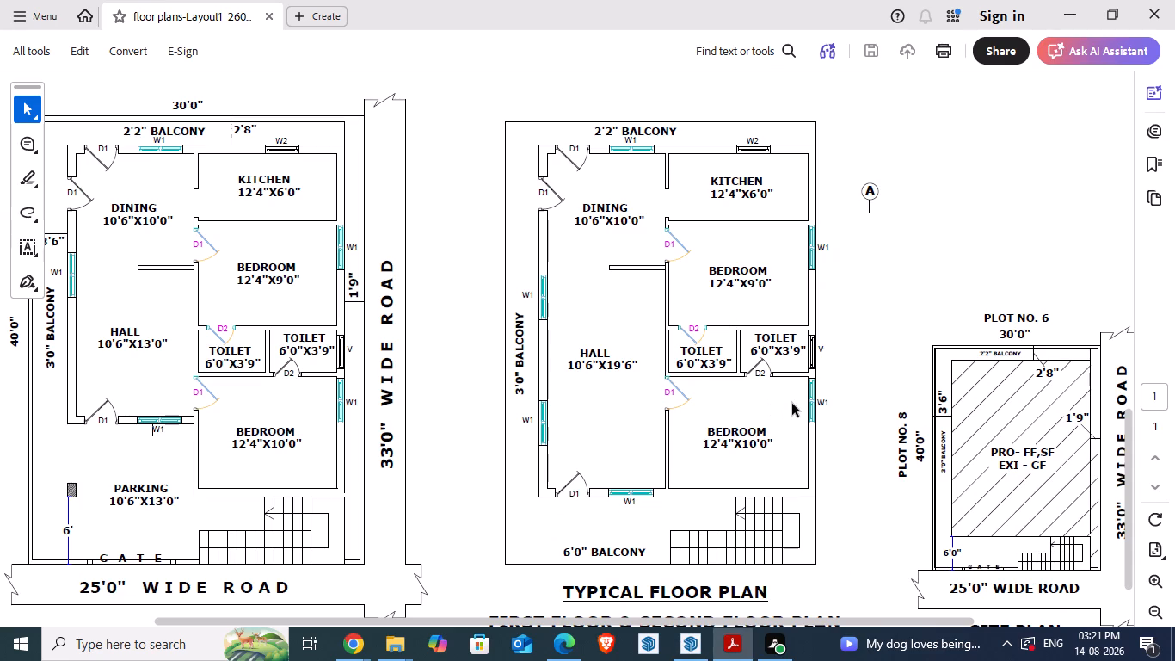
key("alt+Tab")
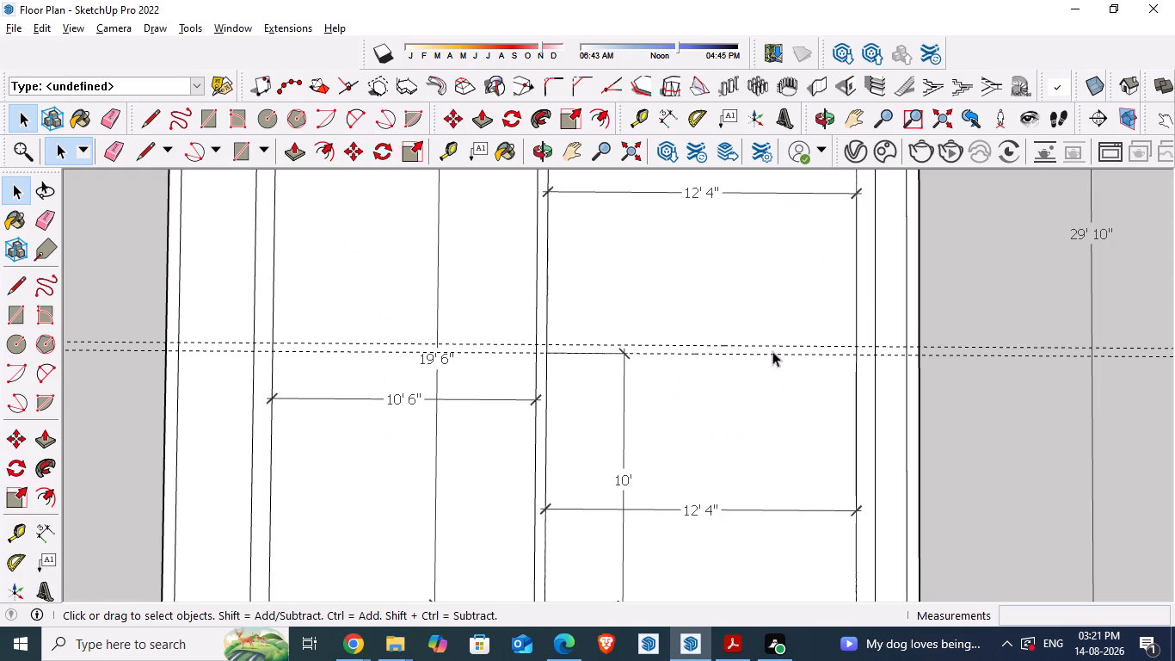
key("t")
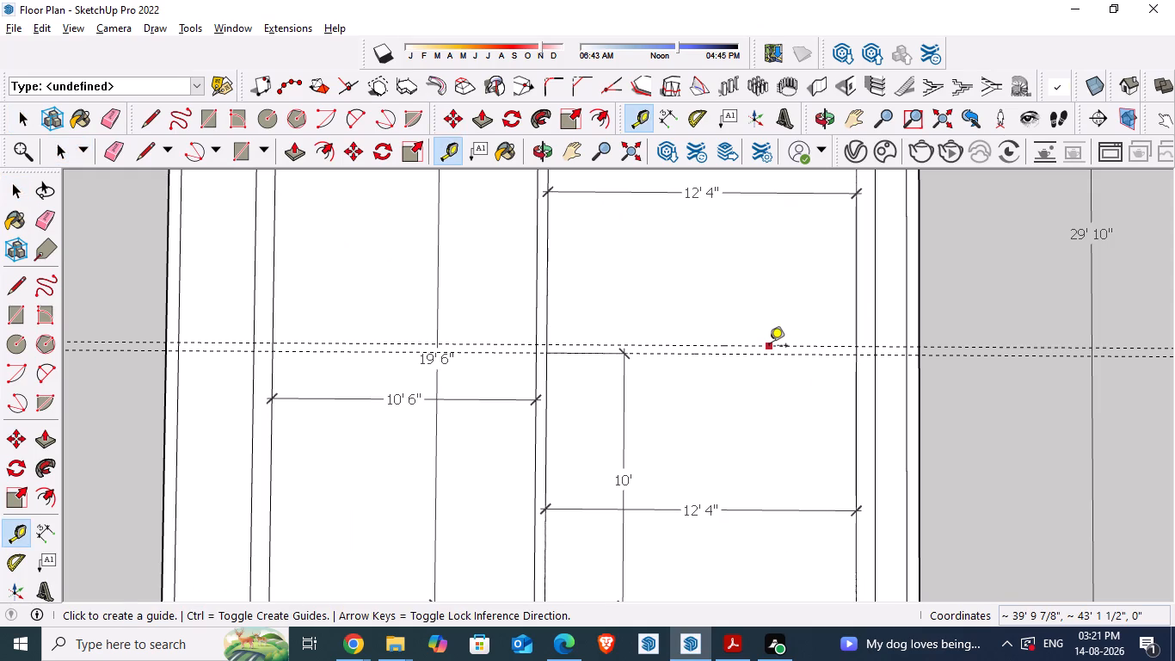
scroll(725, 356, "down", 10)
scroll(761, 293, "up", 4)
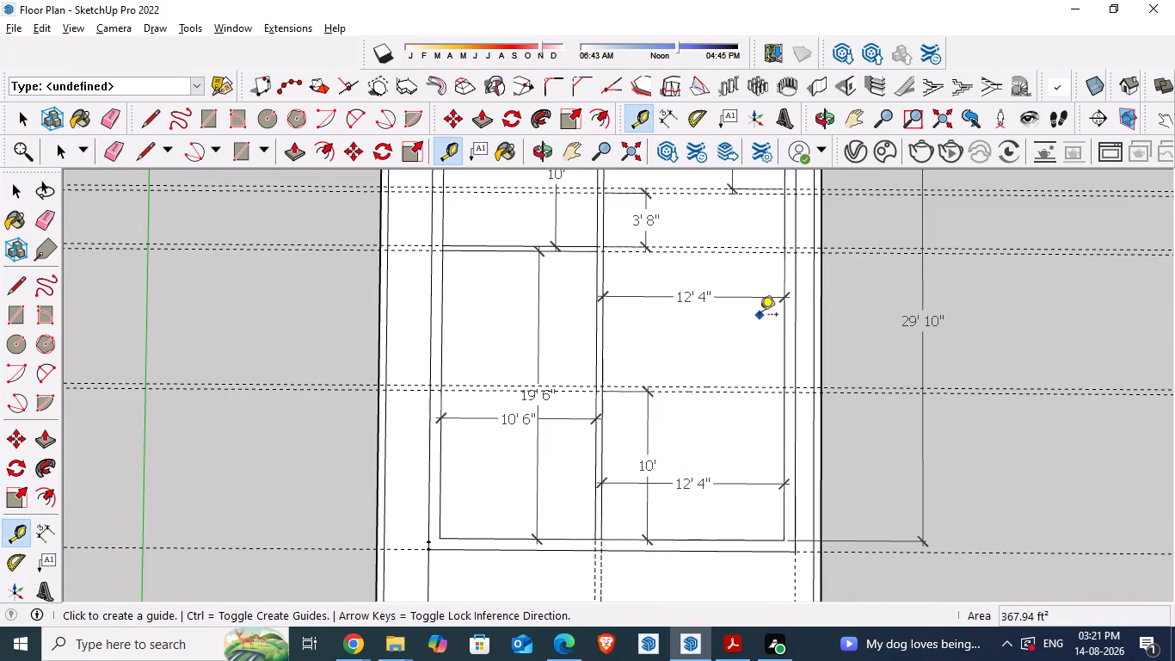
key("alt+Tab")
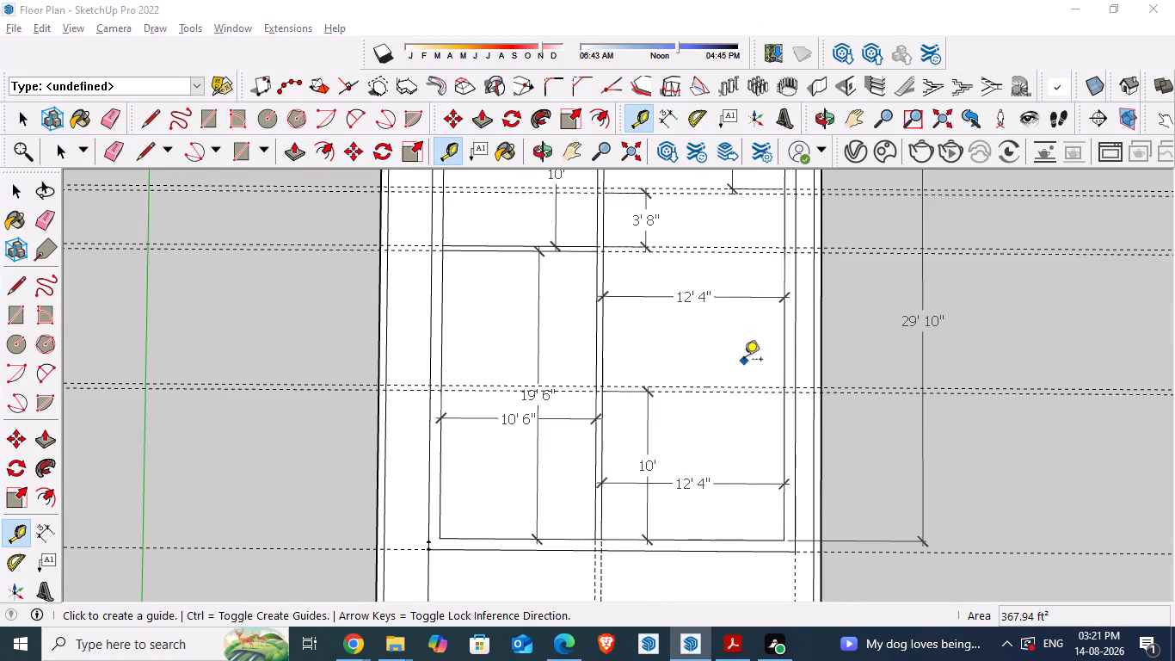
key("alt+Tab")
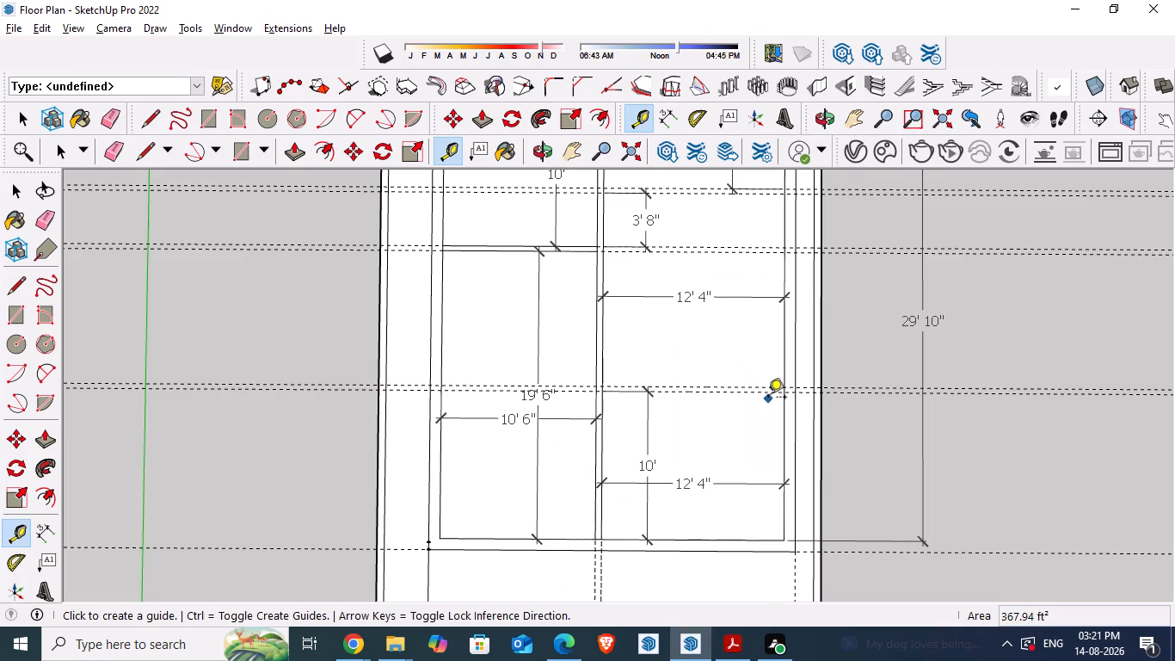
left_click(720, 384)
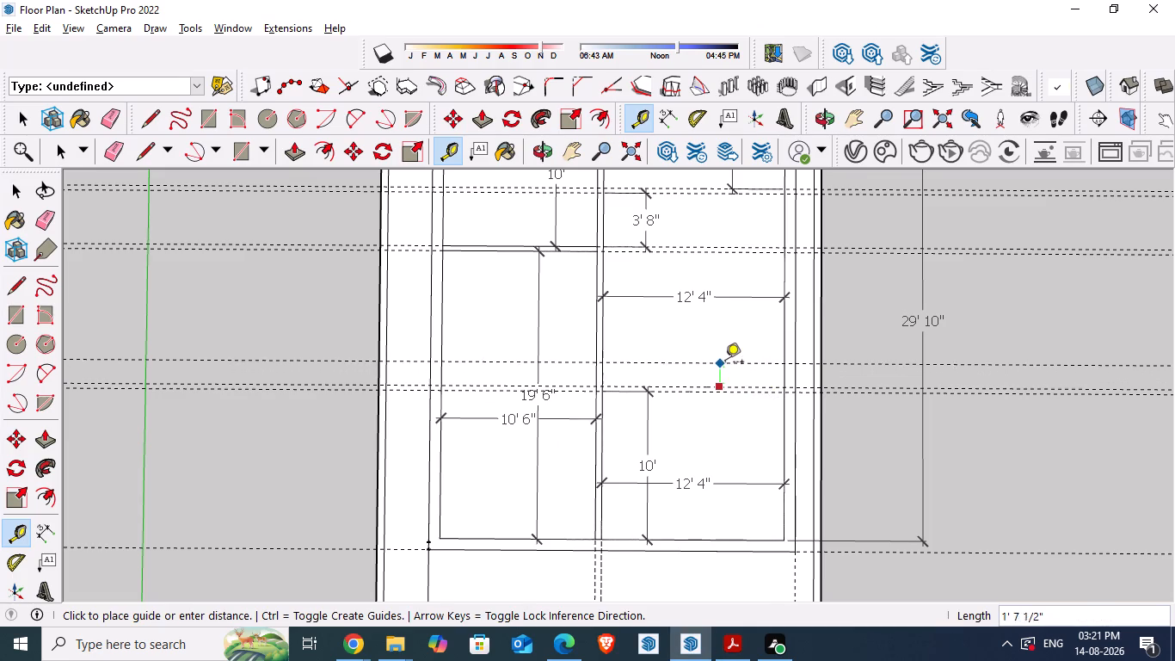
key("3")
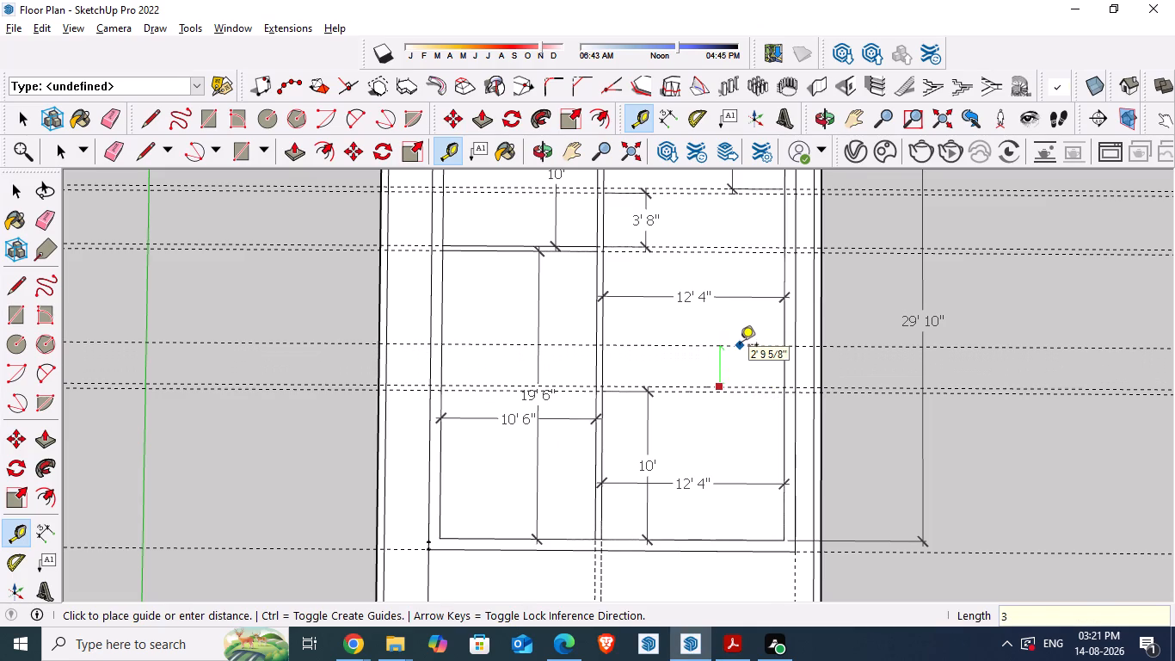
key("apostrophe")
key("9")
key("shift+quotedbl")
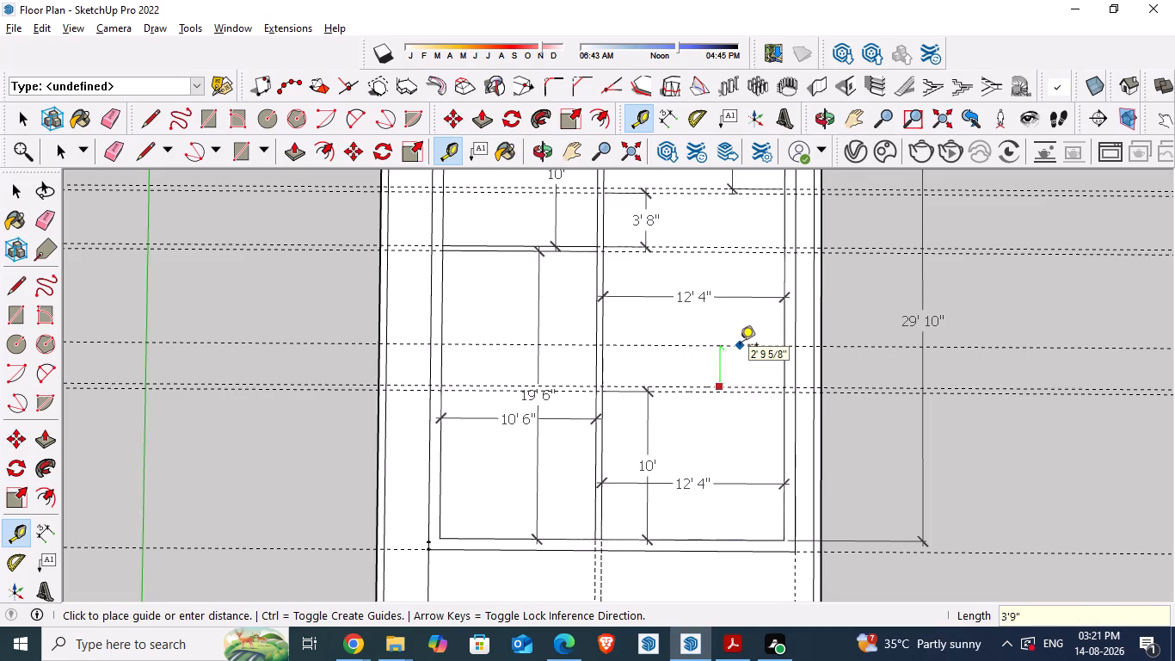
key("Return")
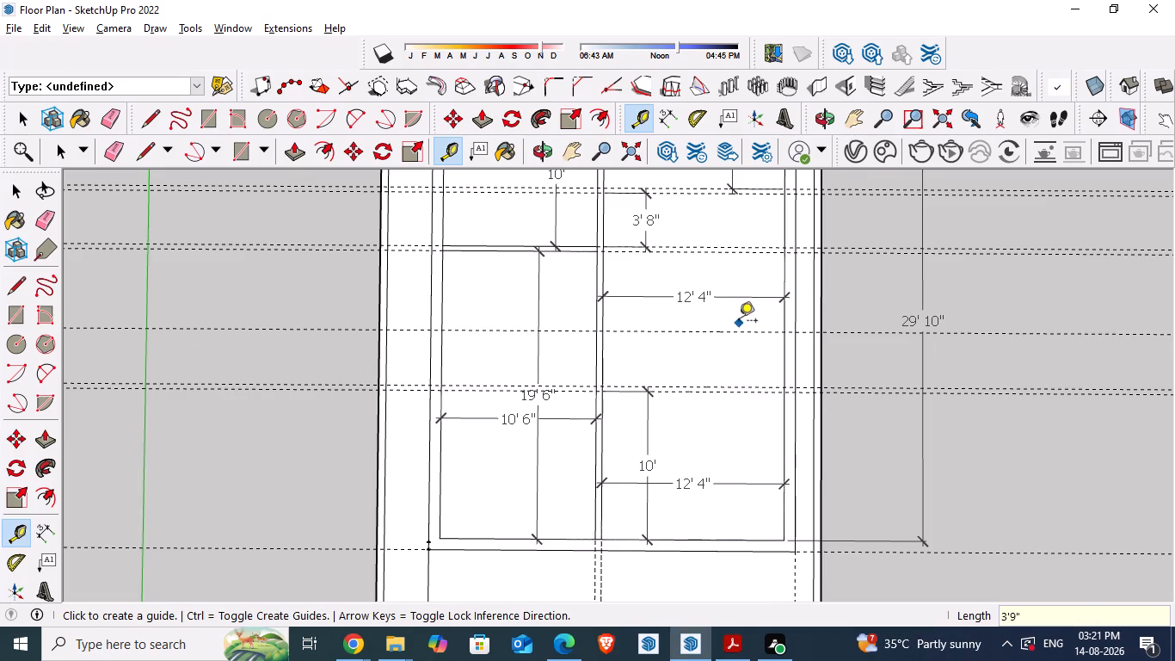
Place a guide 4" above the new toilet guide for the wall between the toilets and the upper bedroom.
left_click(737, 333)
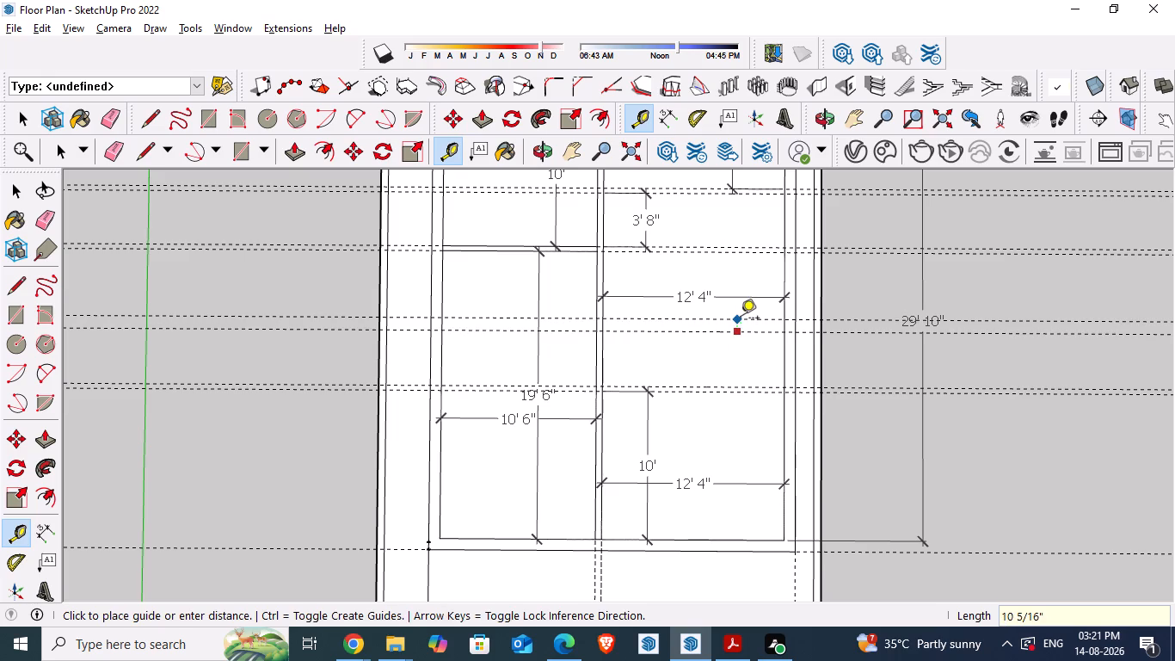
type("4\"")
key("Return")
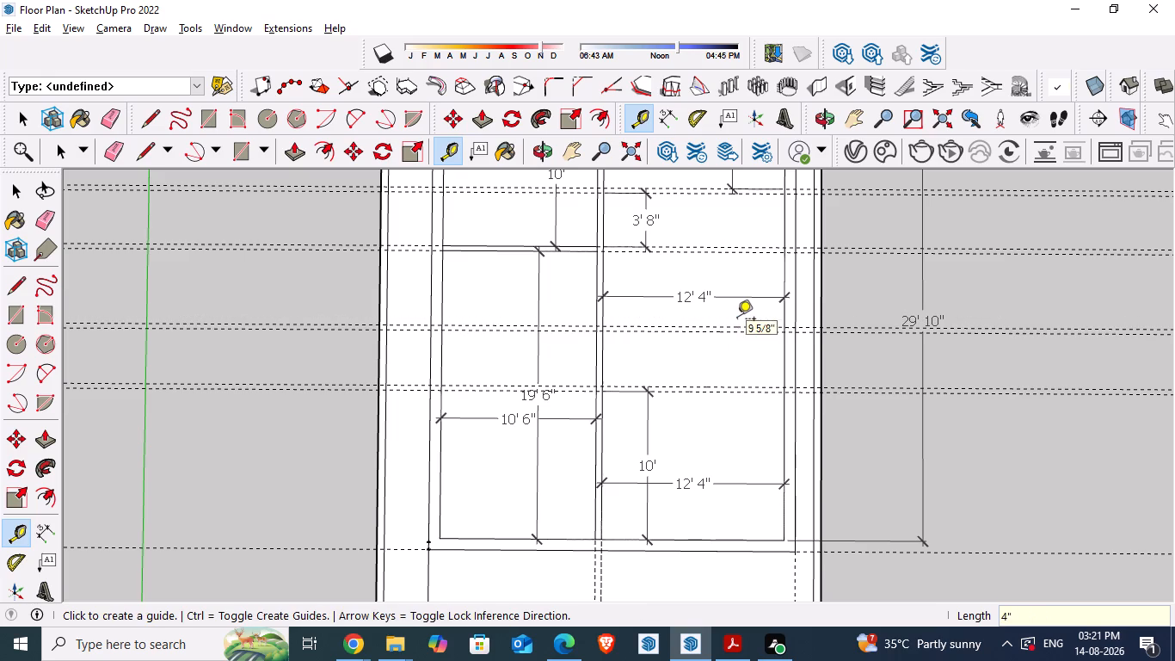
scroll(710, 365, "down", 3)
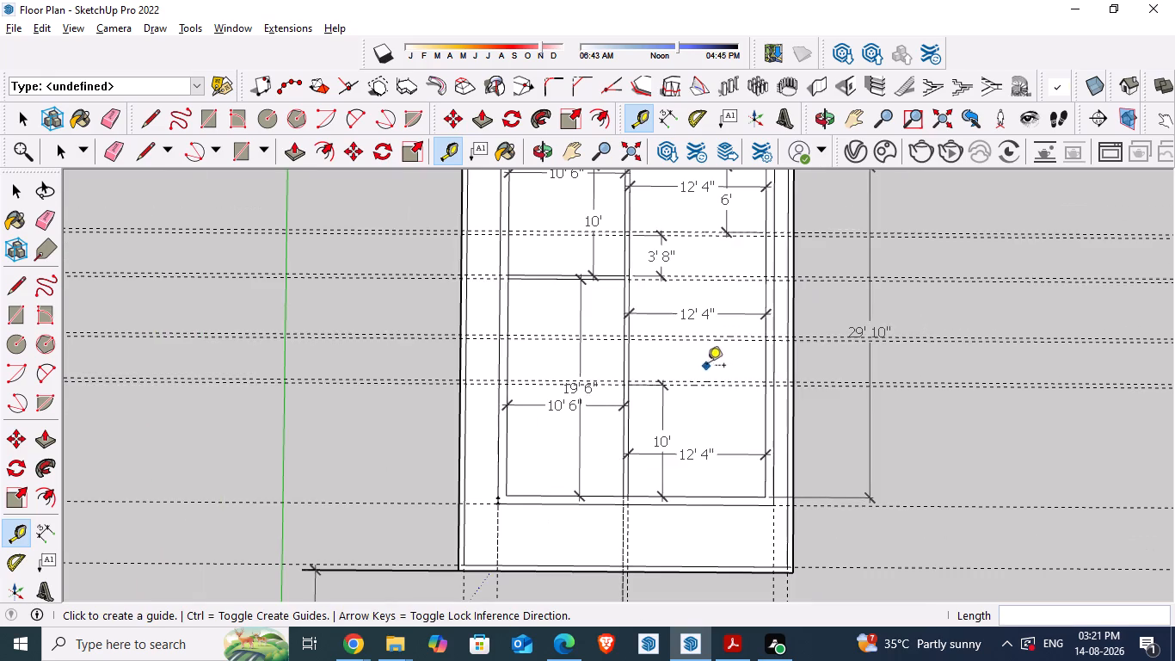
scroll(717, 231, "up", 6)
key("space")
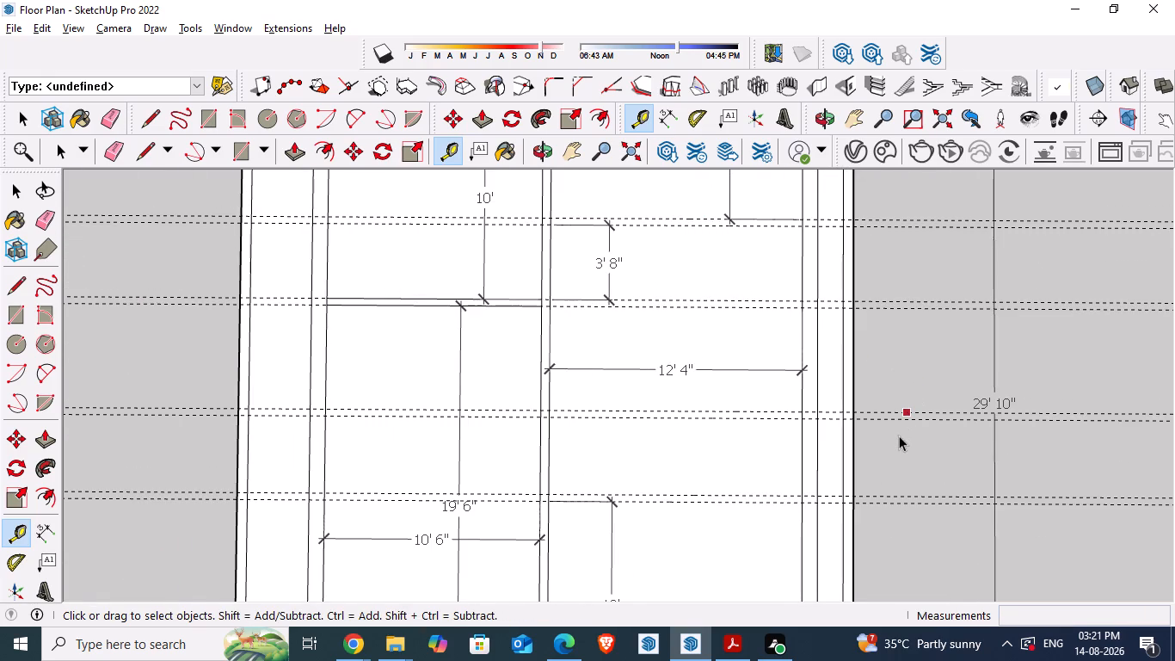
Erase the two guides in line with the dining–hall partition and save the model.
key("e")
left_click_drag(897, 277, 917, 323)
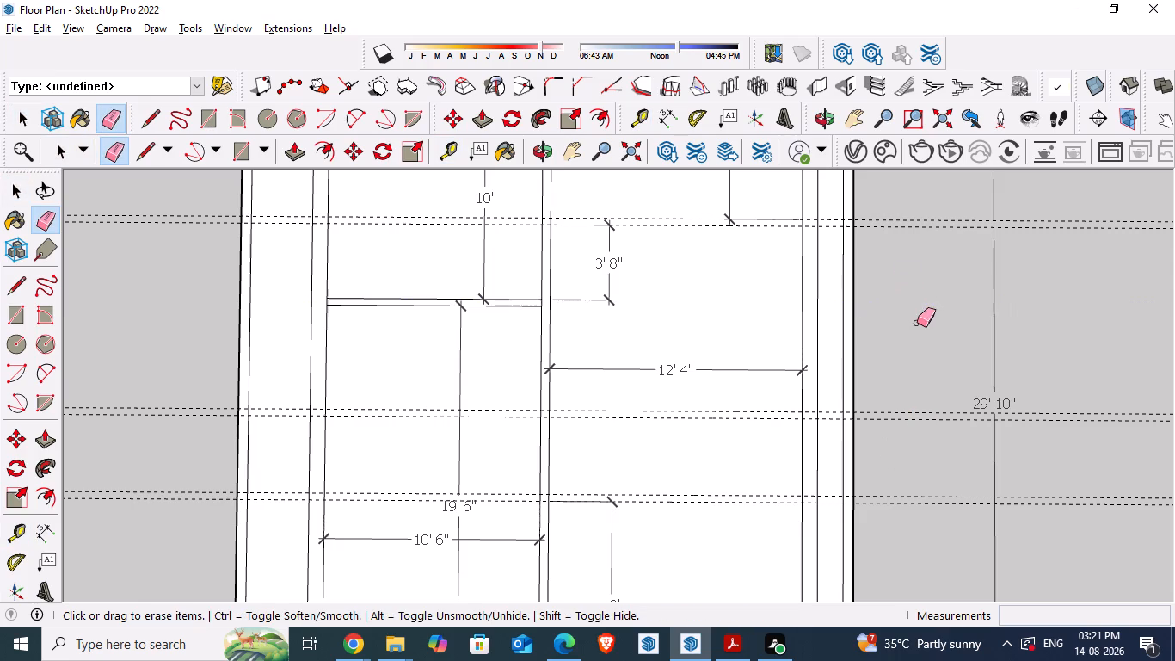
scroll(728, 414, "down", 3)
key("ctrl+s")
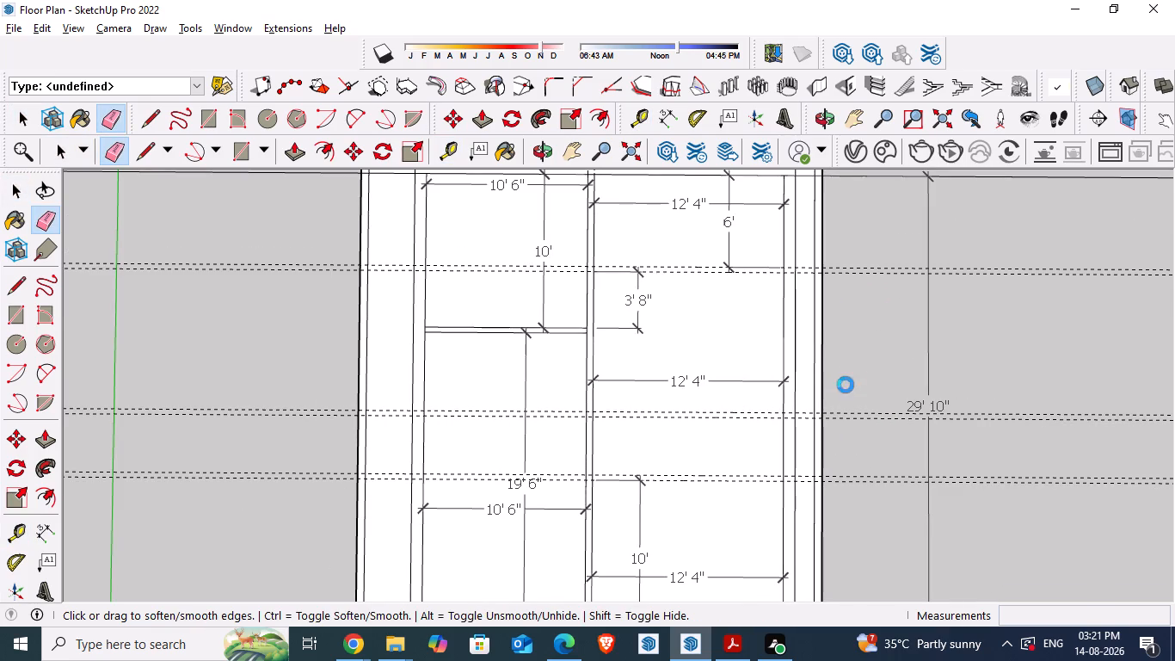
Dimension the upper bedroom's depth from the kitchen wall's lower guide to the toilet wall's upper guide.
scroll(793, 272, "up", 2)
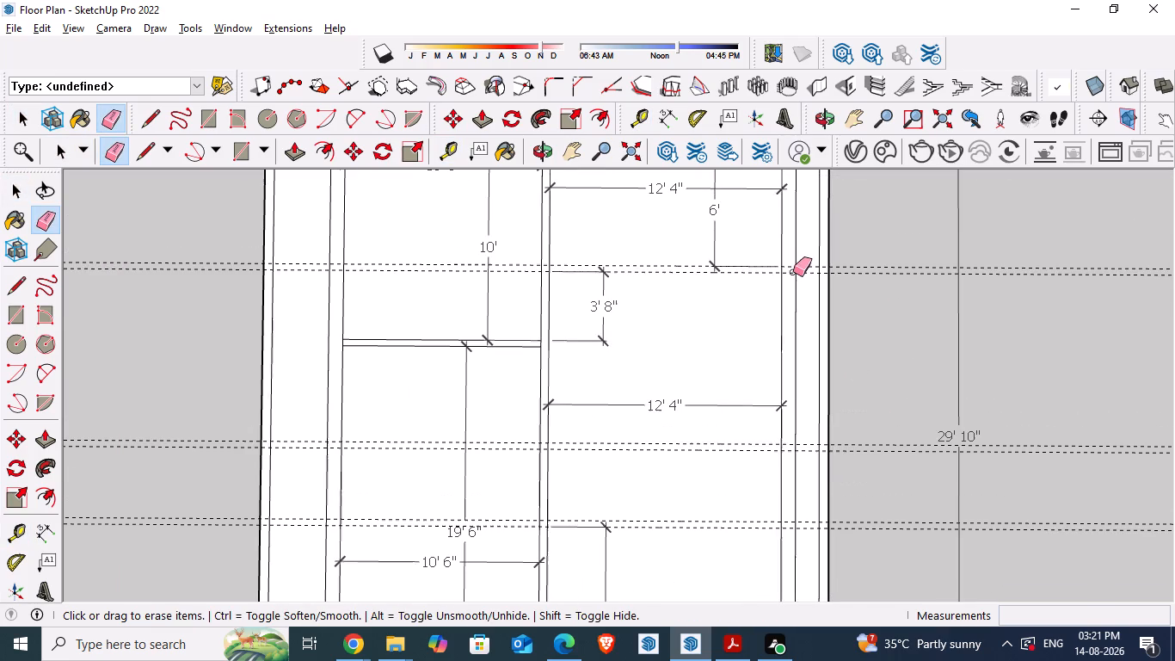
left_click(42, 531)
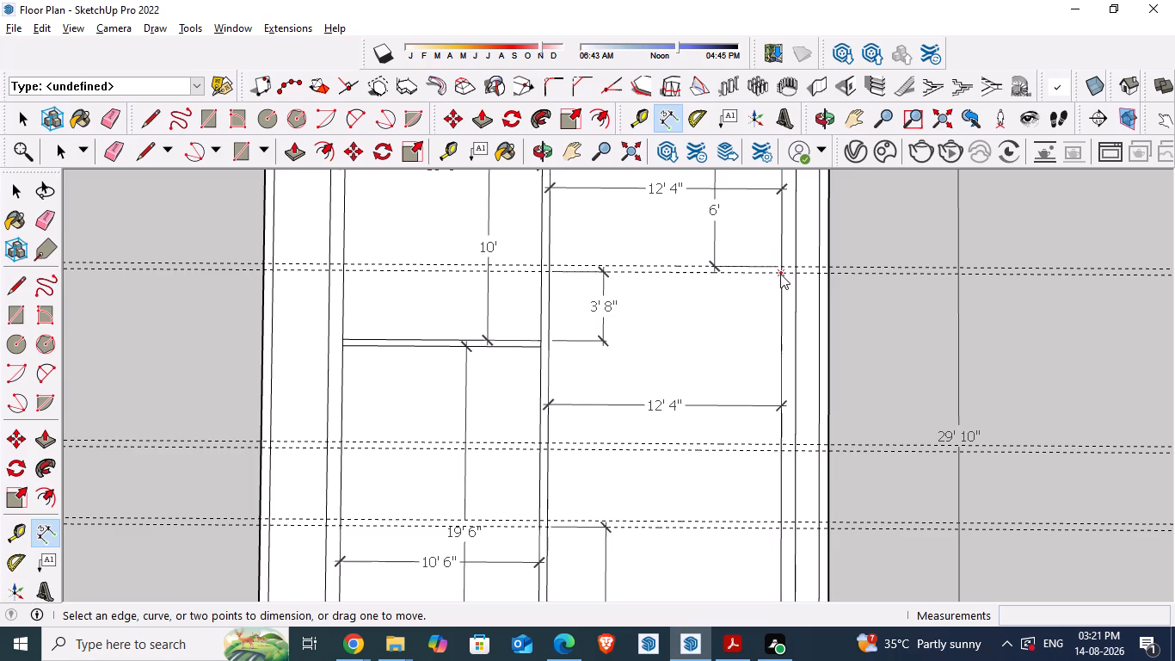
left_click(780, 274)
left_click(783, 443)
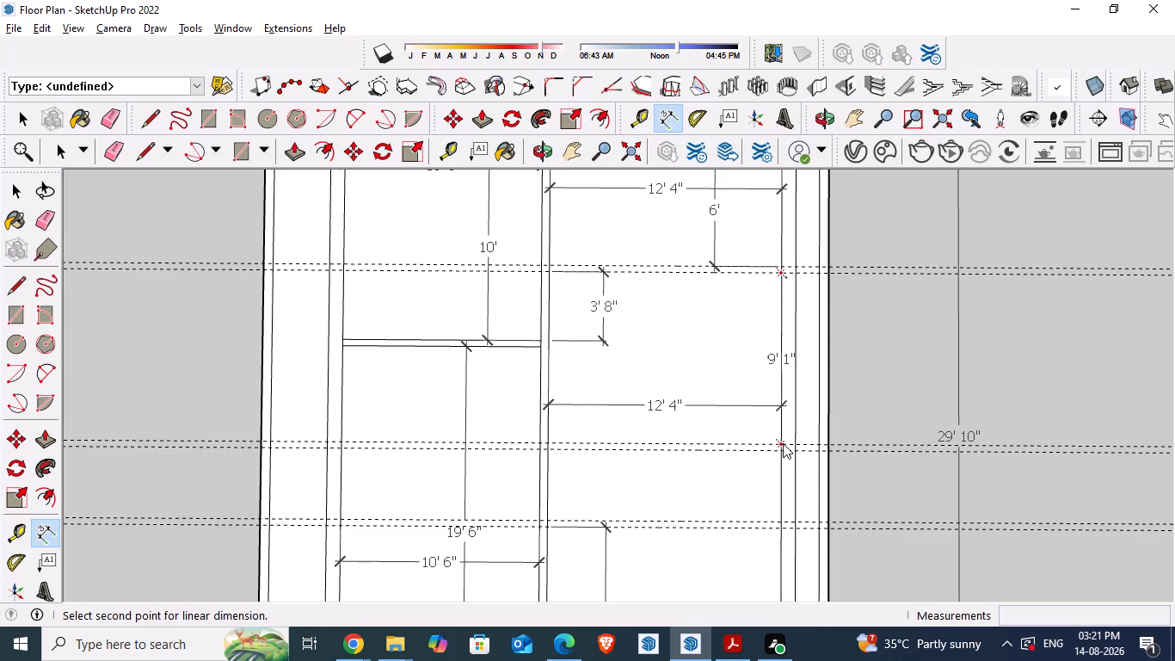
left_click(735, 446)
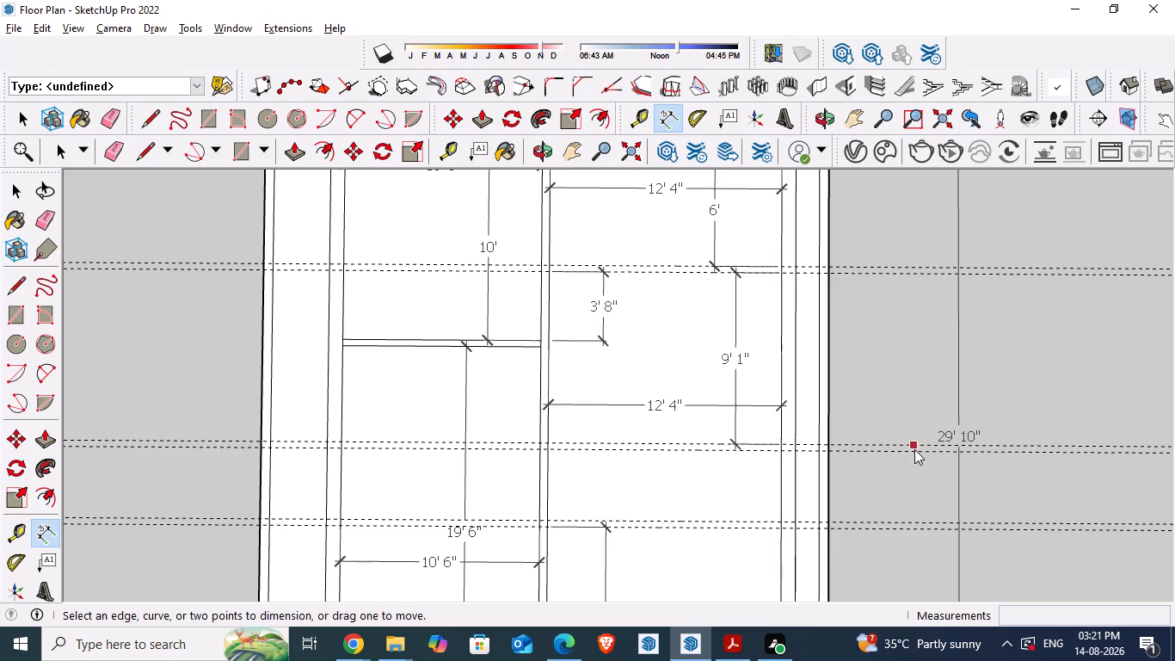
Check the room sizes in the PDF and dimension the toilet depth between the two wall guide pairs.
key("alt+Tab")
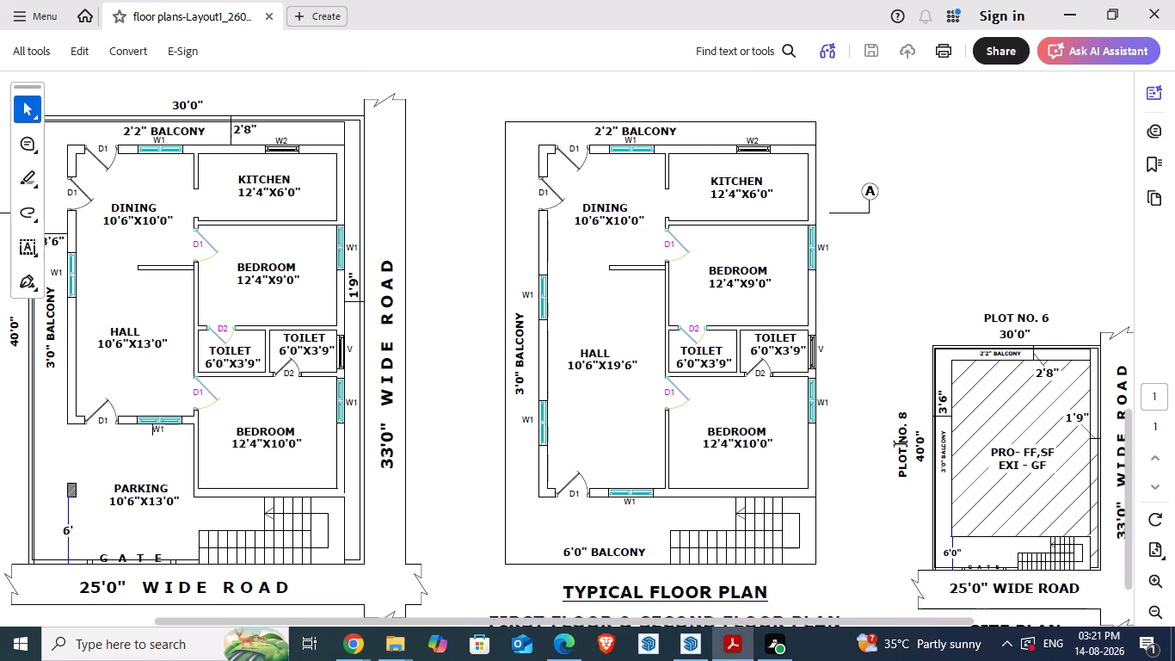
key("alt+Tab")
scroll(671, 363, "down", 3)
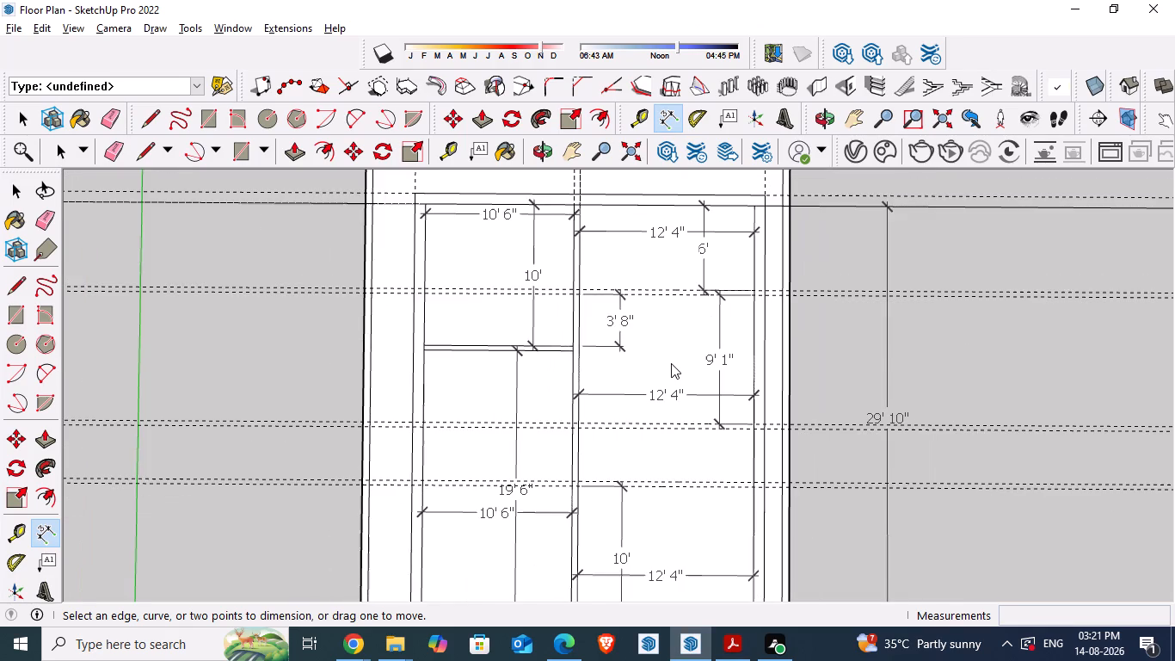
scroll(671, 363, "down", 1)
scroll(692, 454, "up", 4)
left_click(772, 406)
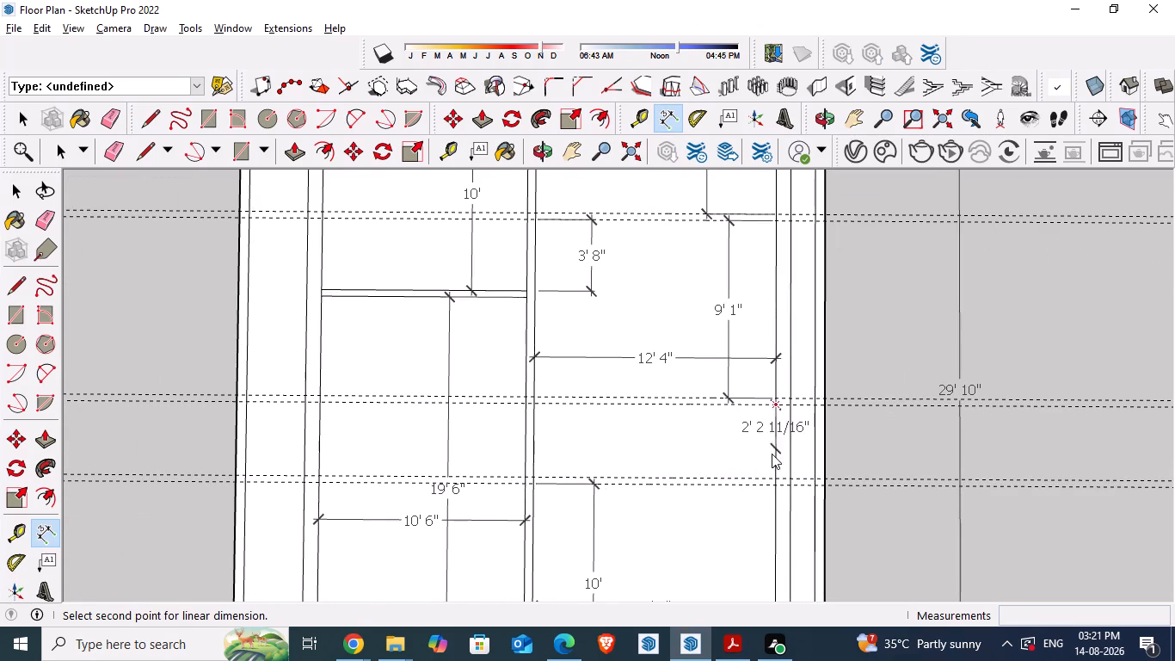
left_click(778, 479)
left_click(734, 469)
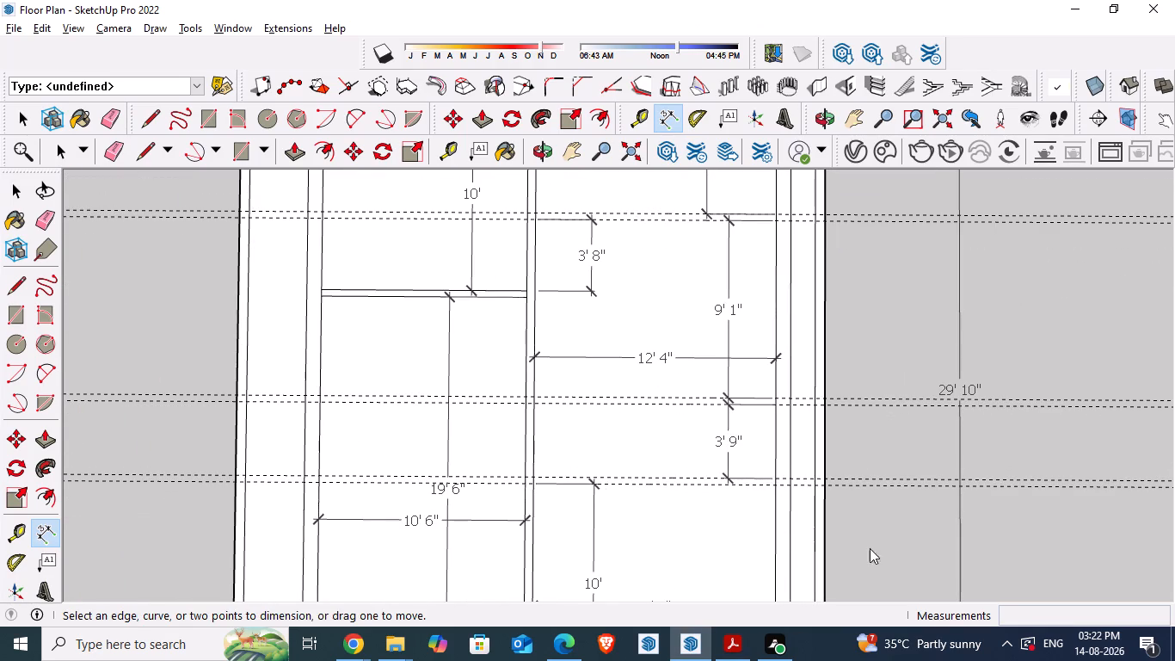
Compare the bedroom, toilet and kitchen sizes in the floor plan PDF with the dimensions in the SketchUp model.
scroll(722, 277, "down", 4)
scroll(776, 557, "up", 1)
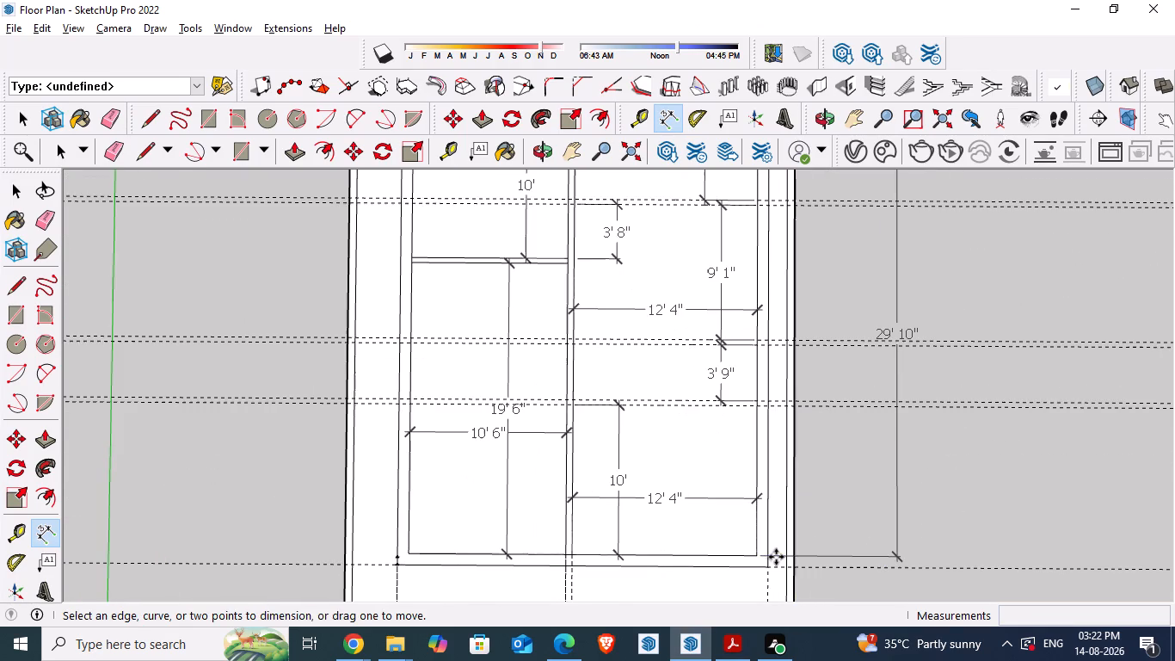
scroll(776, 553, "down", 4)
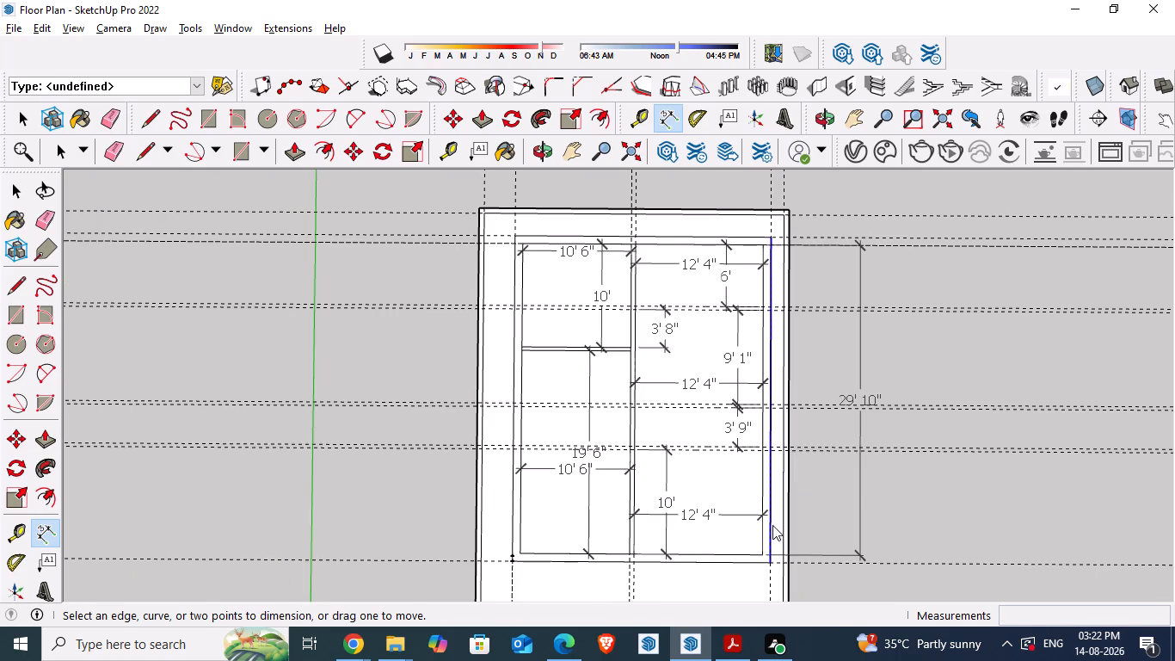
key("alt+Tab")
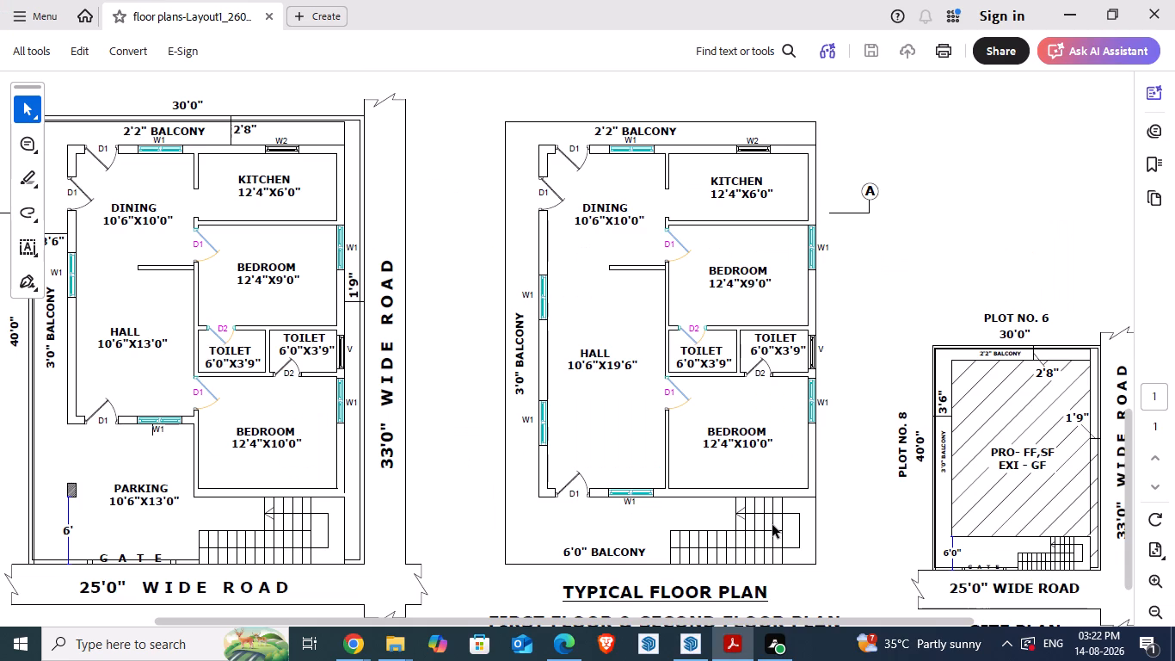
key("alt+Tab")
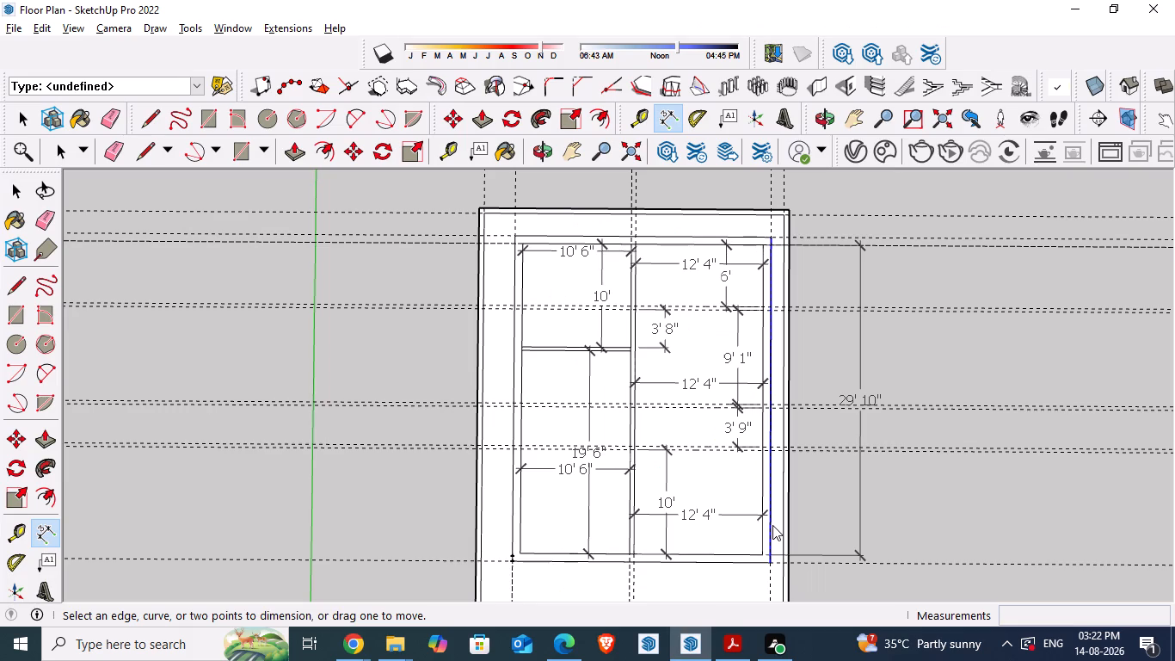
key("alt+Tab")
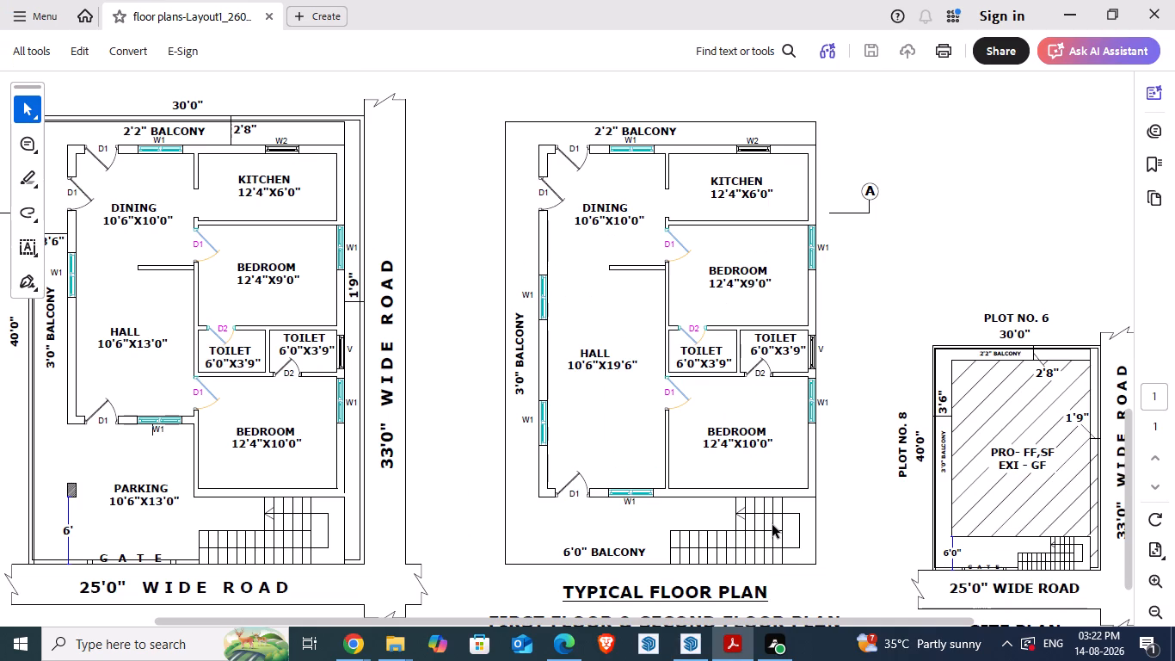
key("alt+Tab")
scroll(718, 351, "up", 2)
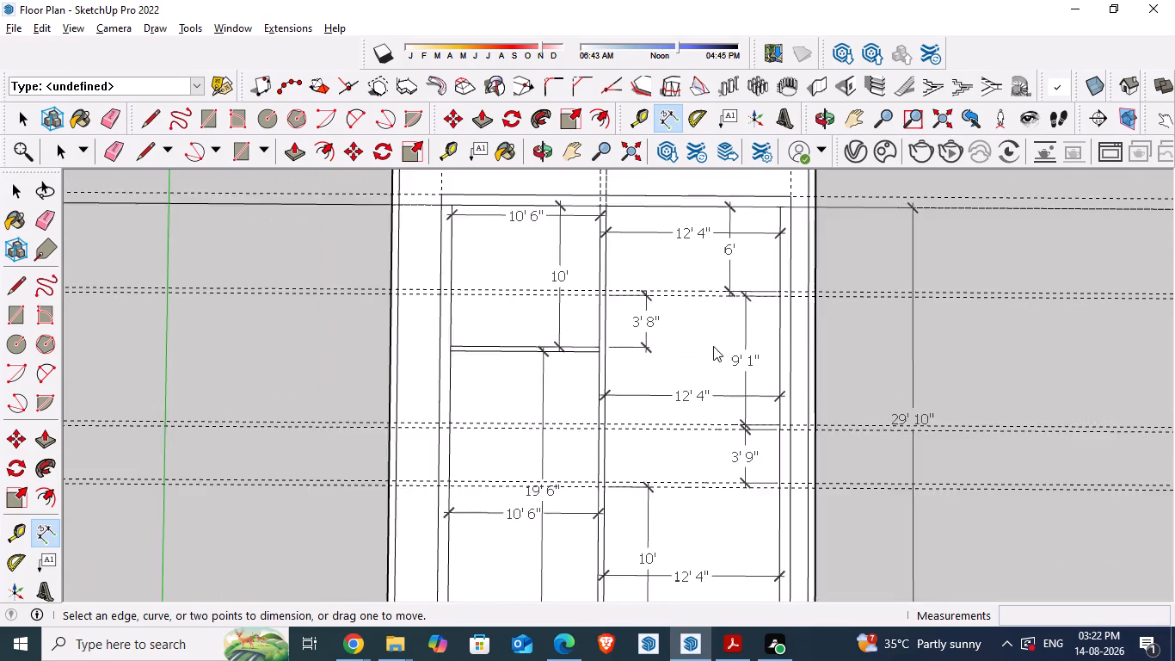
scroll(713, 346, "up", 5)
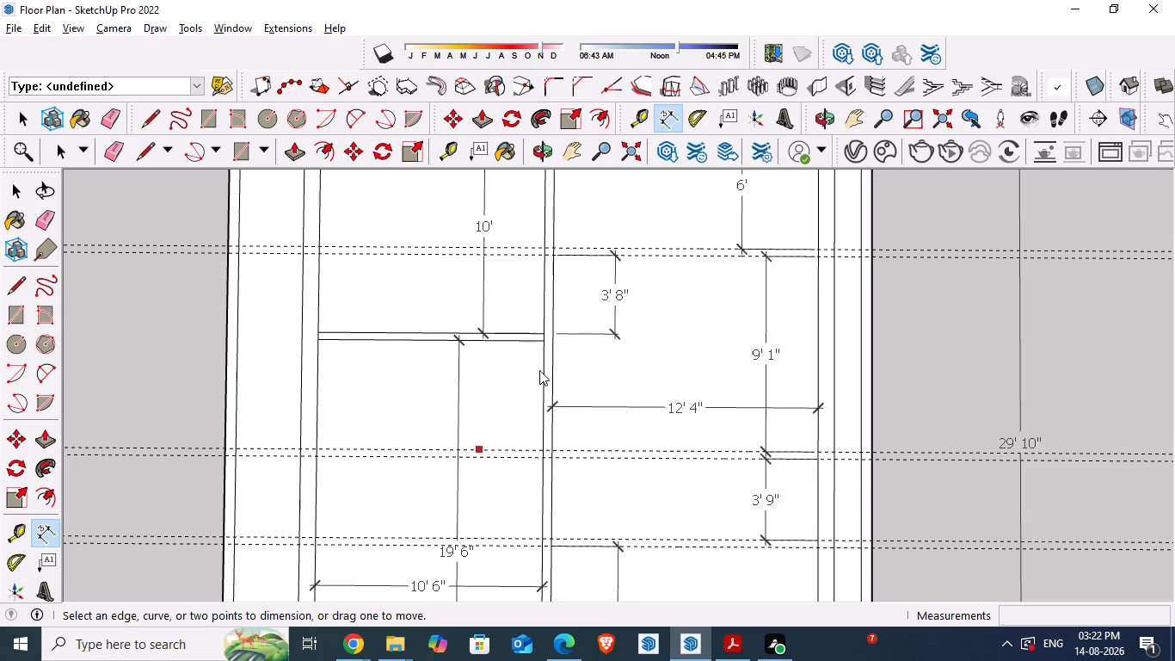
scroll(703, 286, "up", 3)
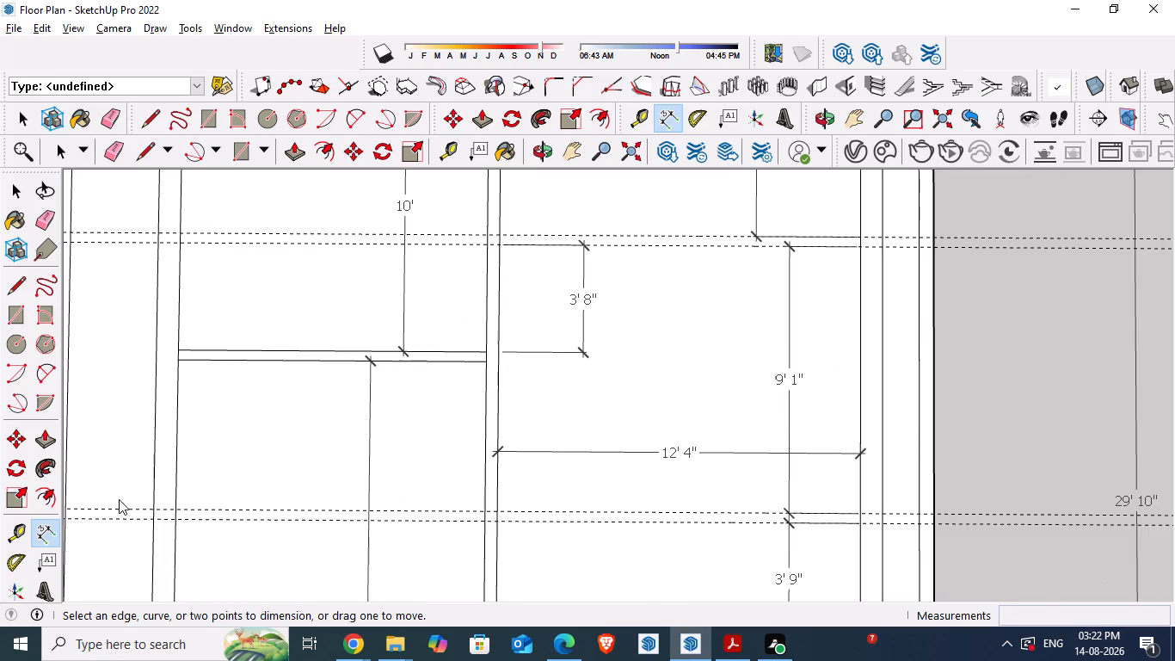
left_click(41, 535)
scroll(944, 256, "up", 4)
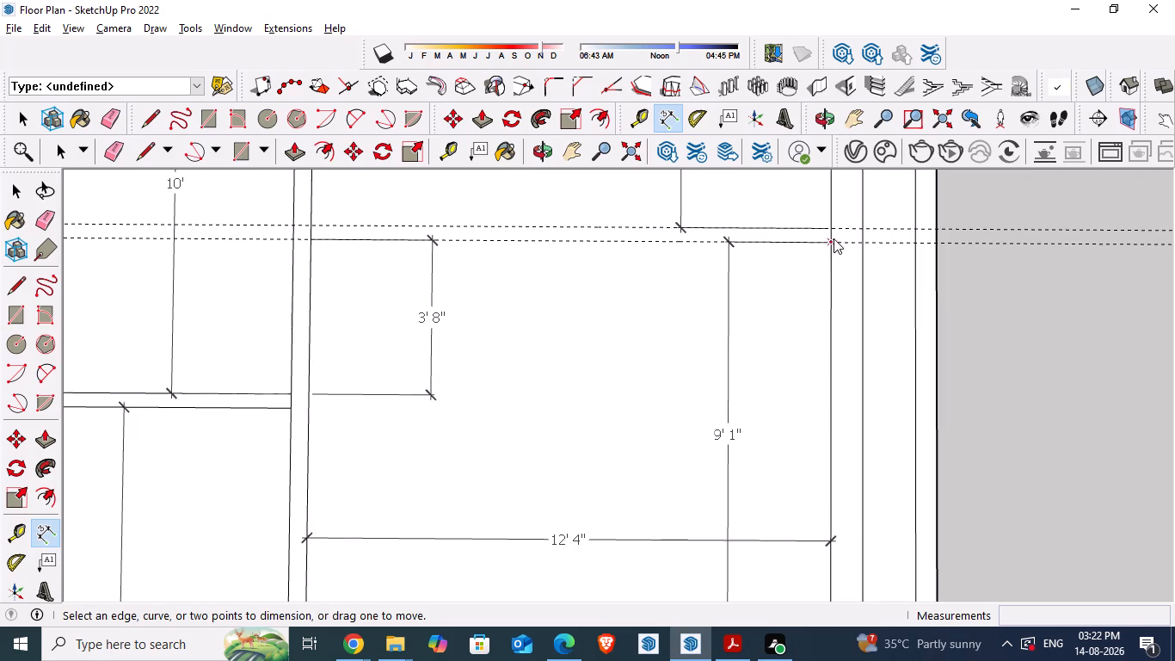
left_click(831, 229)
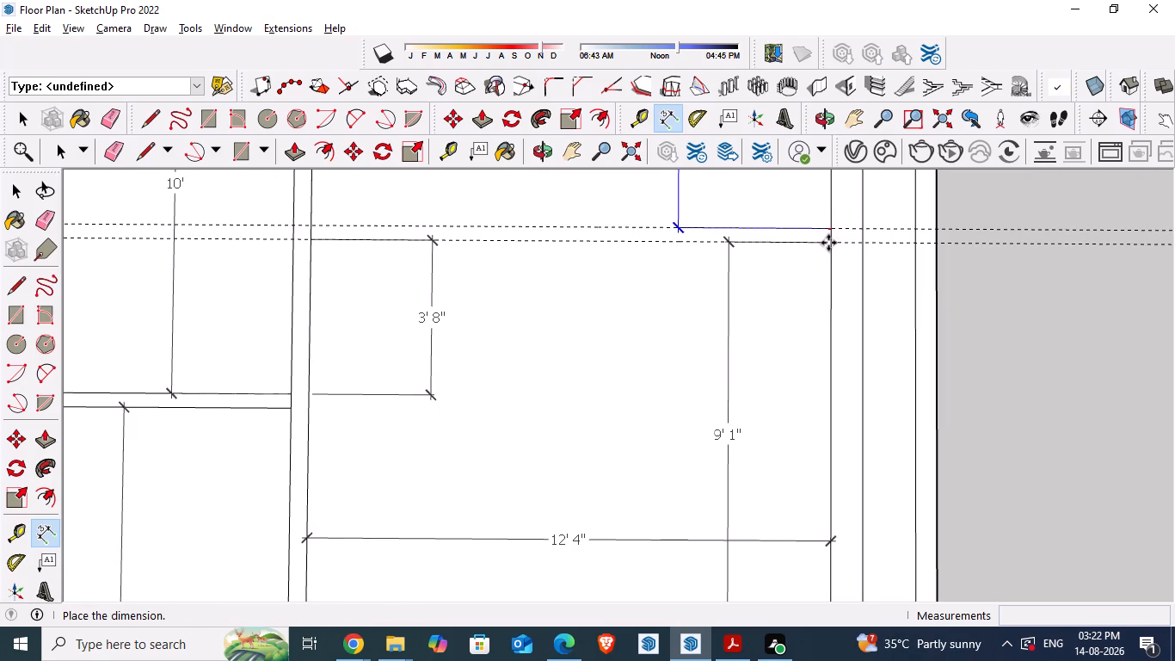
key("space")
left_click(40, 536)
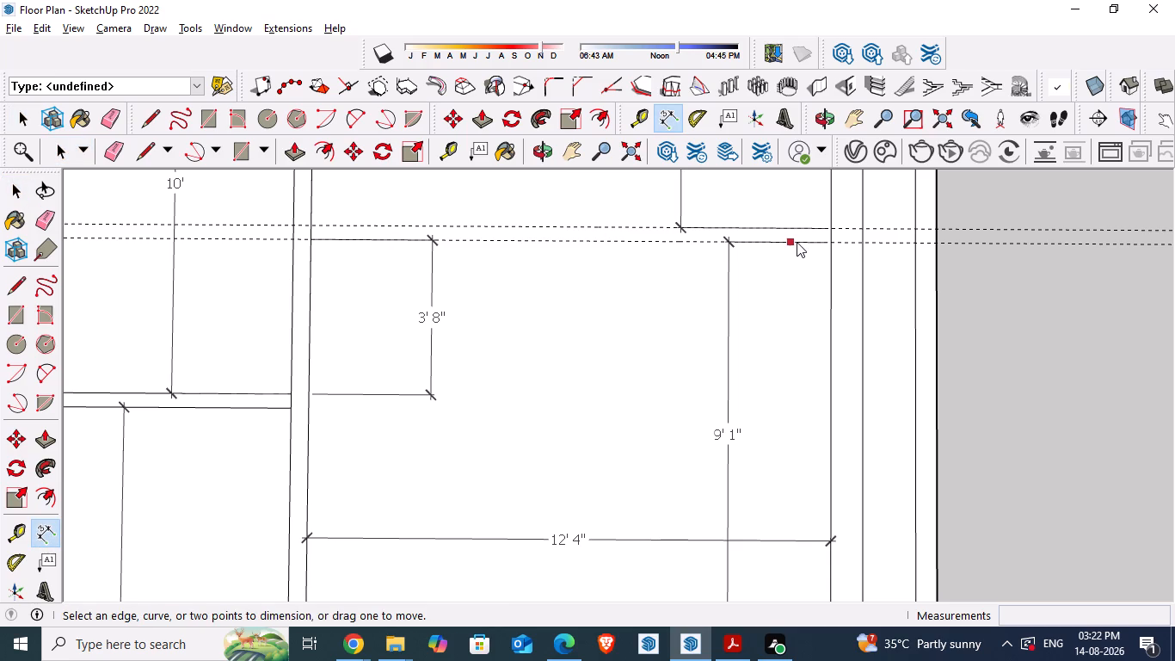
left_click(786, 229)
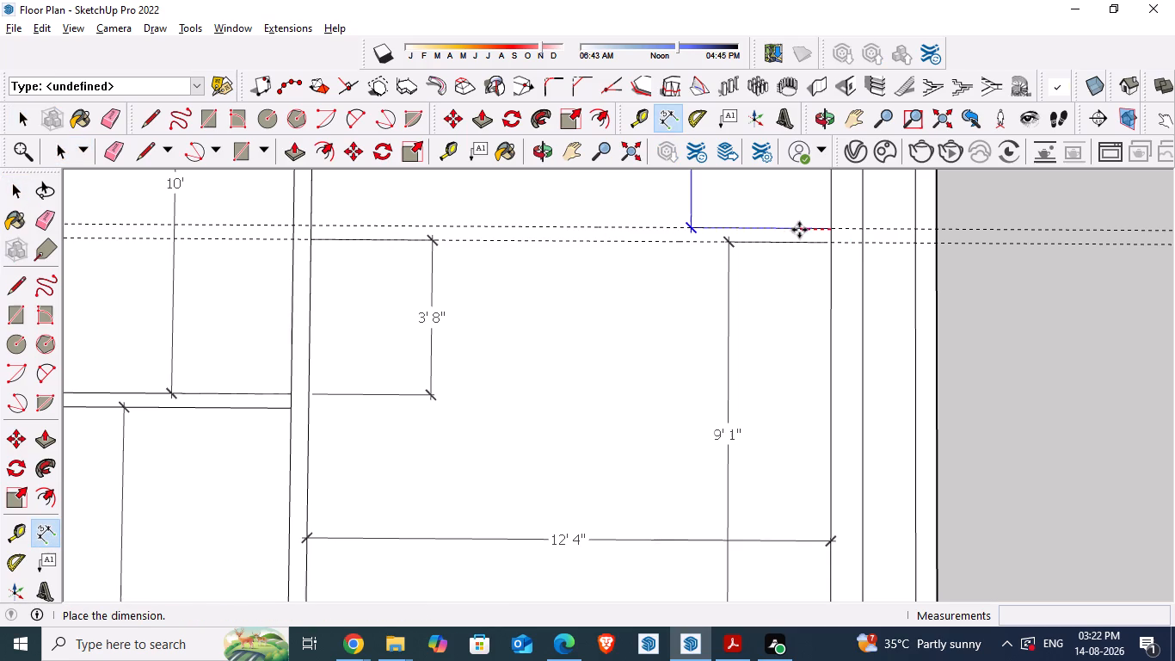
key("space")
Dimension the kitchen–bedroom wall thickness between its two guides, at the inner face of the outer wall.
scroll(750, 286, "down", 4)
scroll(834, 234, "up", 4)
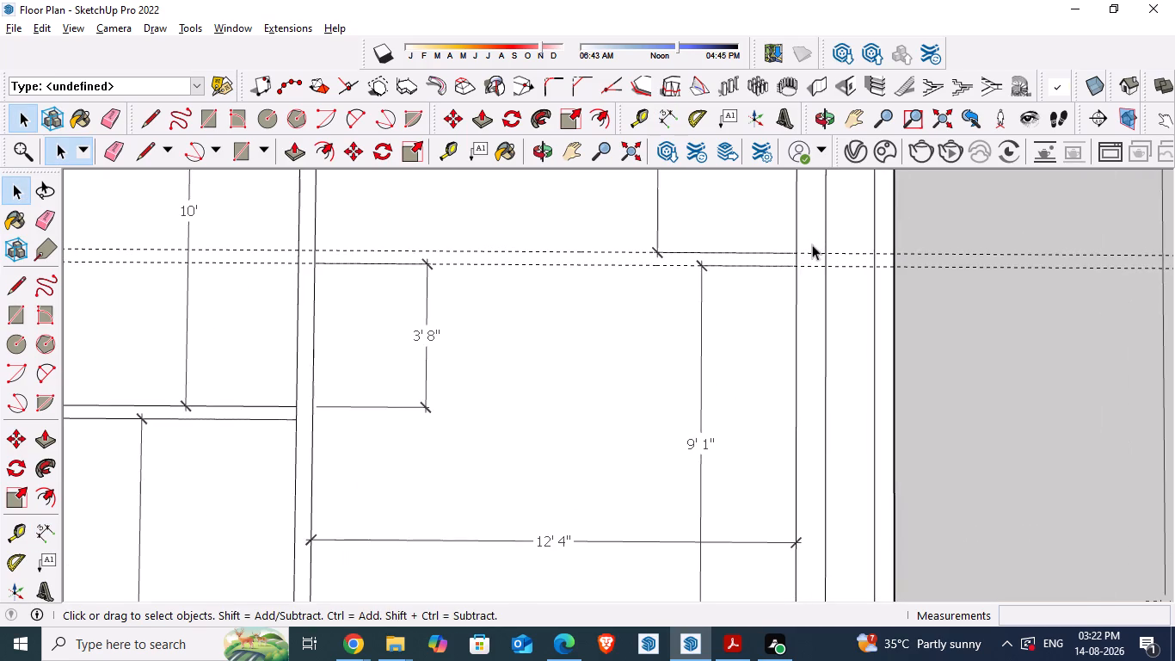
scroll(821, 254, "up", 6)
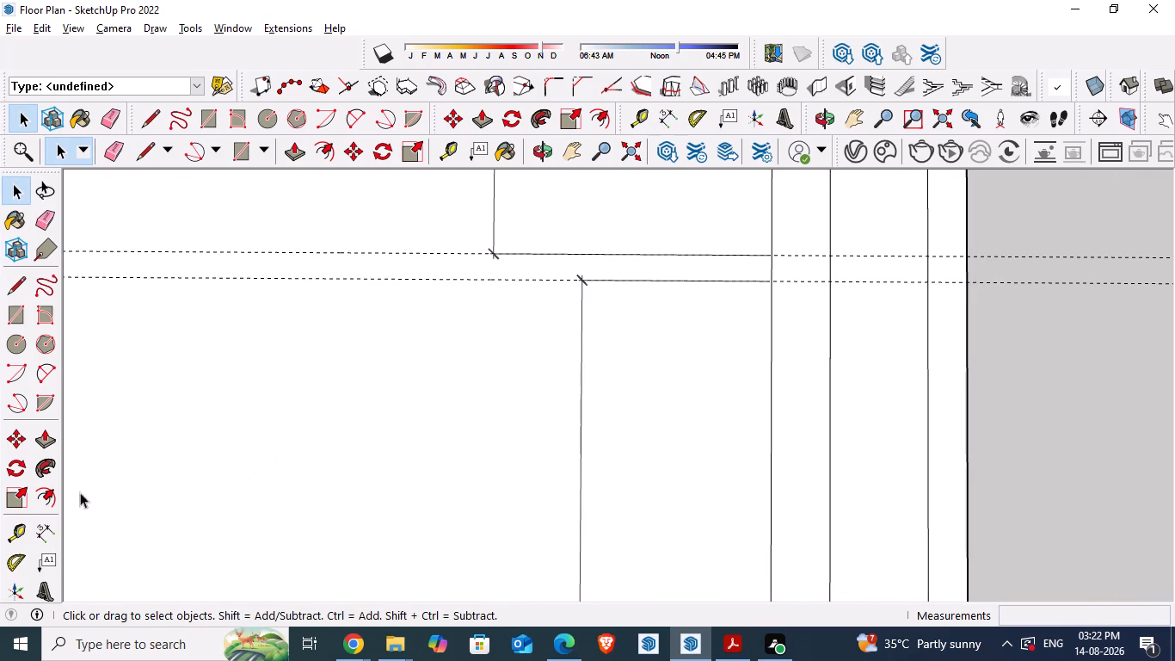
left_click(52, 529)
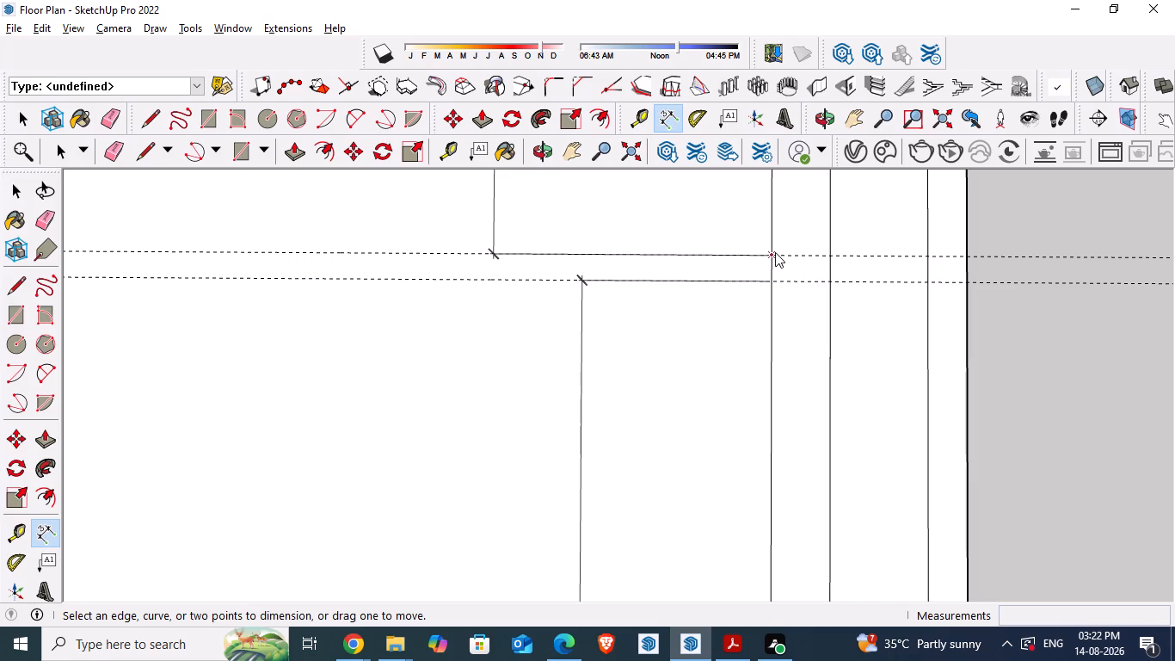
left_click(774, 252)
left_click(771, 281)
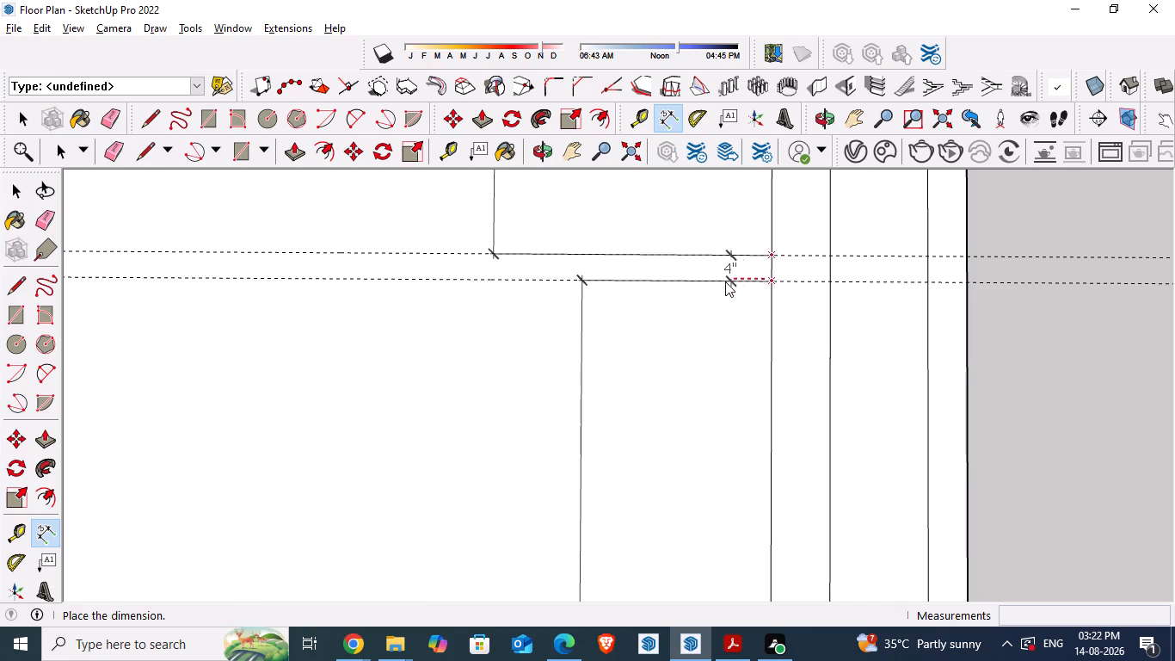
left_click(707, 281)
Dimension the thickness of the wall between the upper bedroom and the toilets, from guide to guide.
scroll(709, 294, "down", 17)
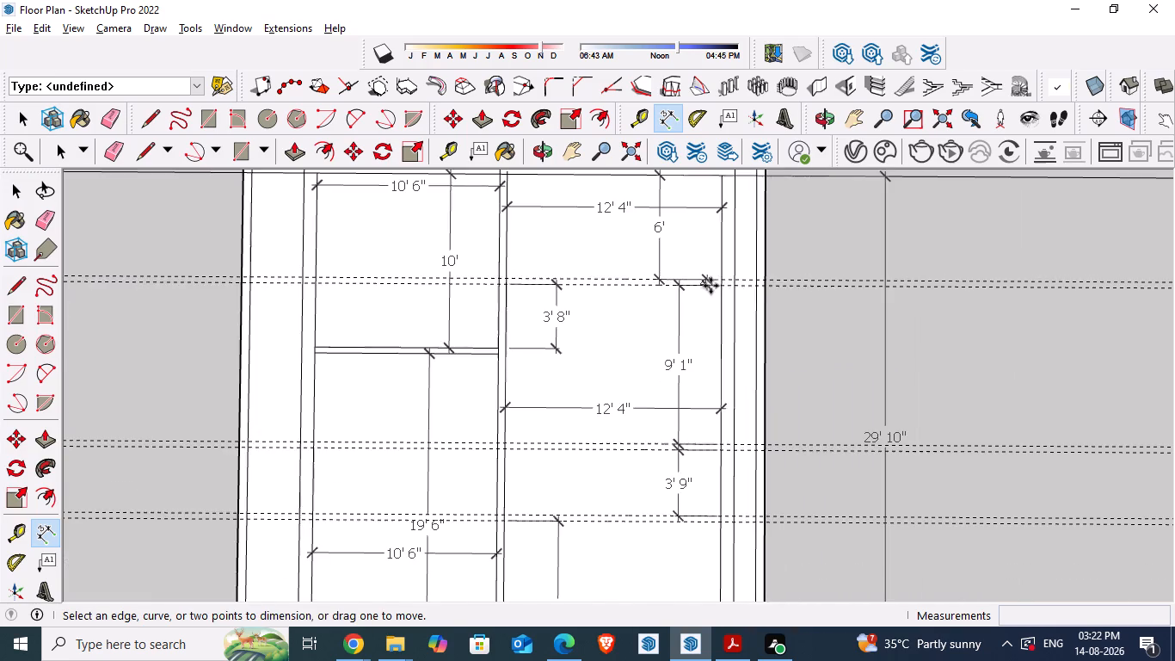
scroll(735, 448, "up", 13)
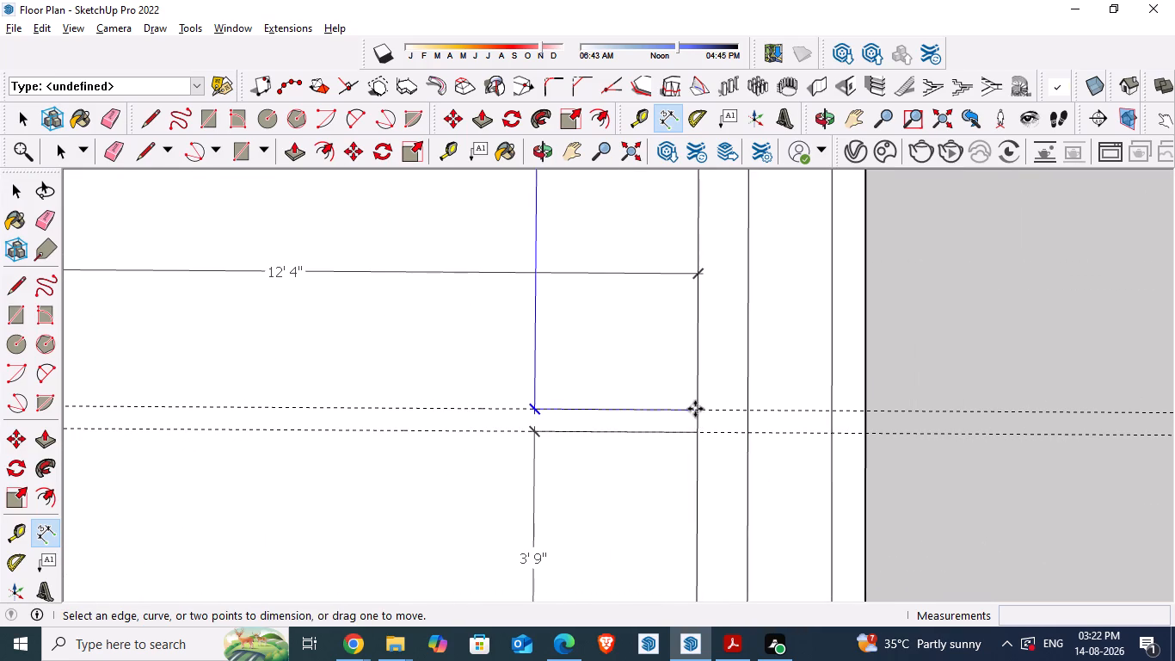
left_click(695, 409)
key("space")
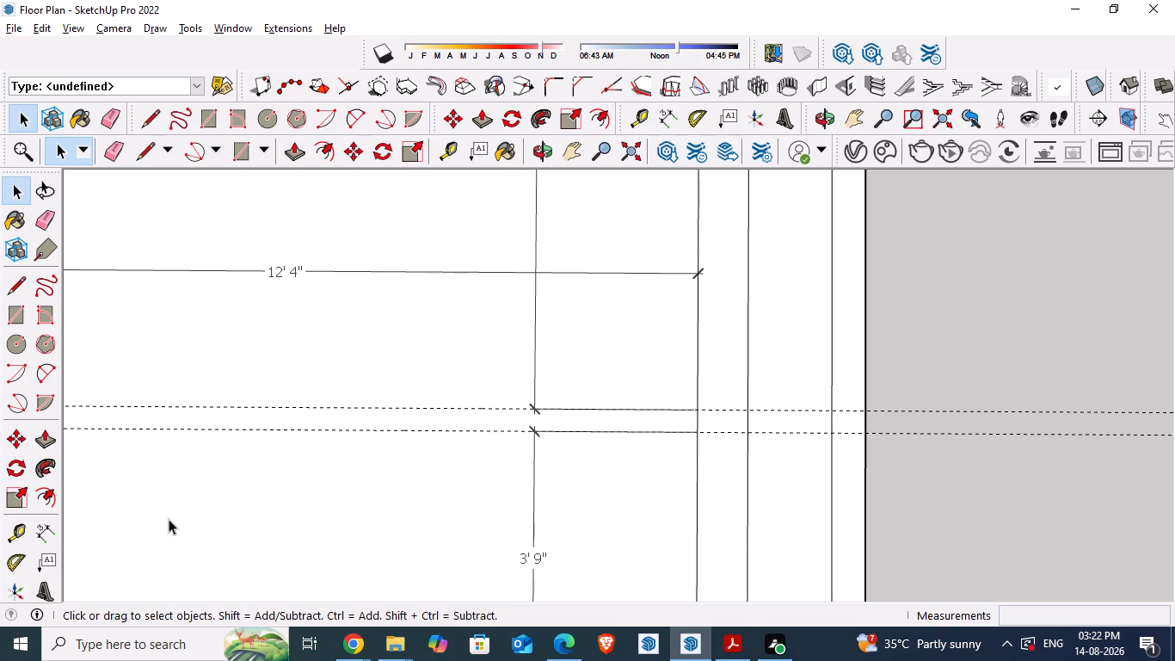
left_click(37, 540)
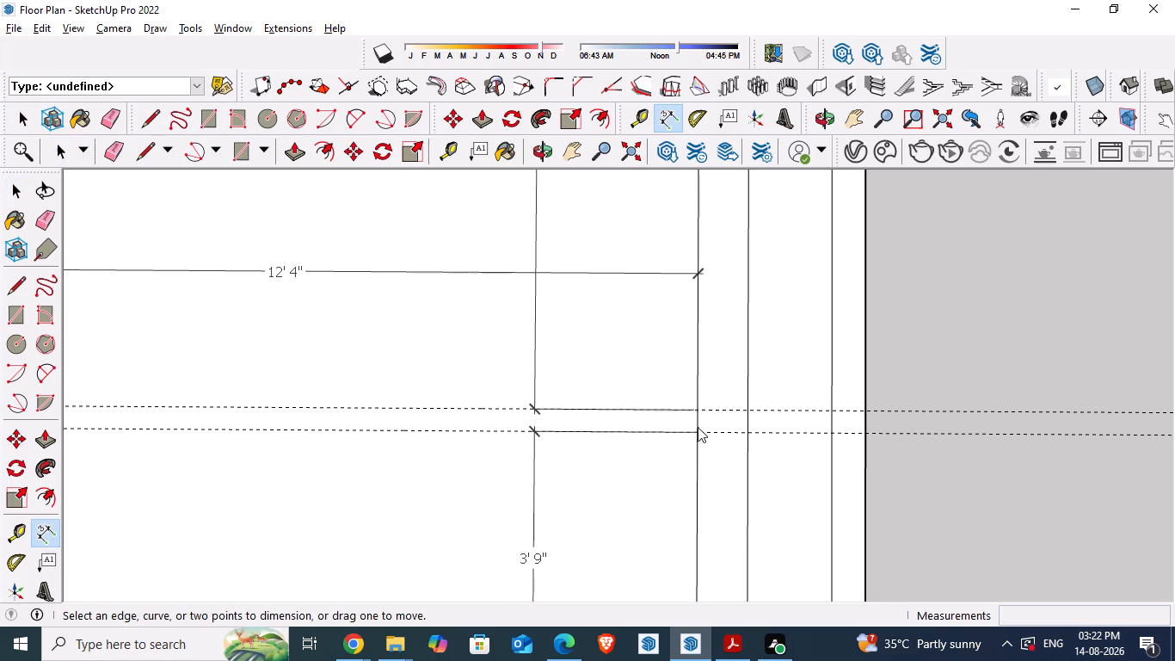
left_click(695, 434)
left_click(696, 414)
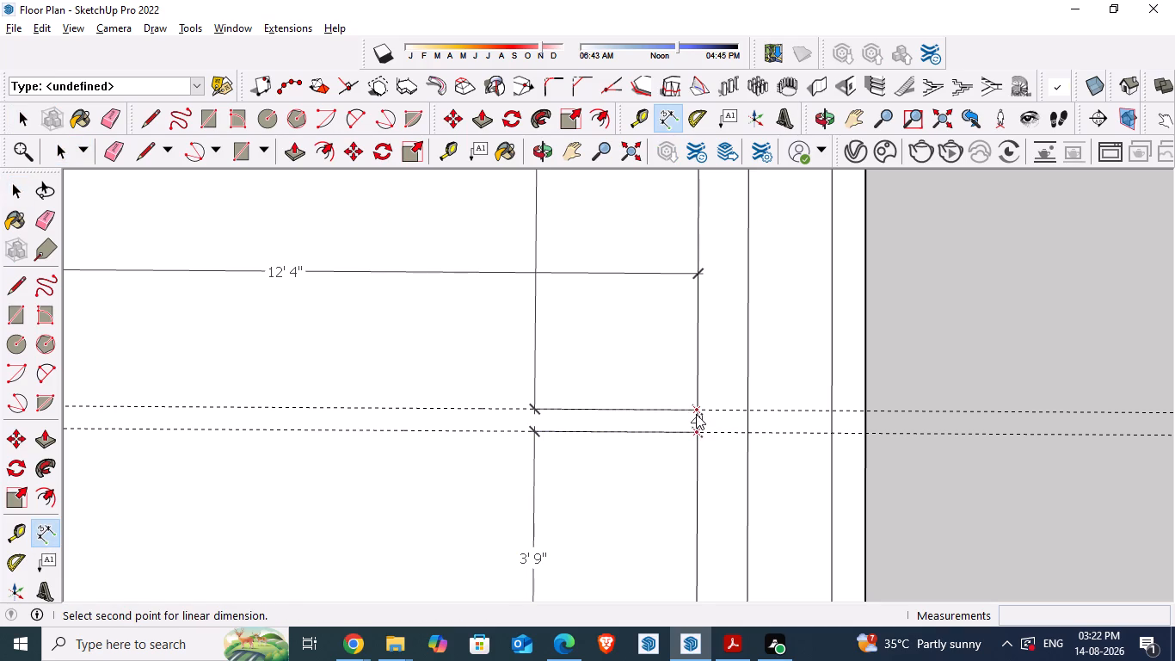
left_click(644, 411)
Dimension the thickness of the wall between the toilets and the lower bedroom, from guide to guide.
scroll(788, 366, "down", 10)
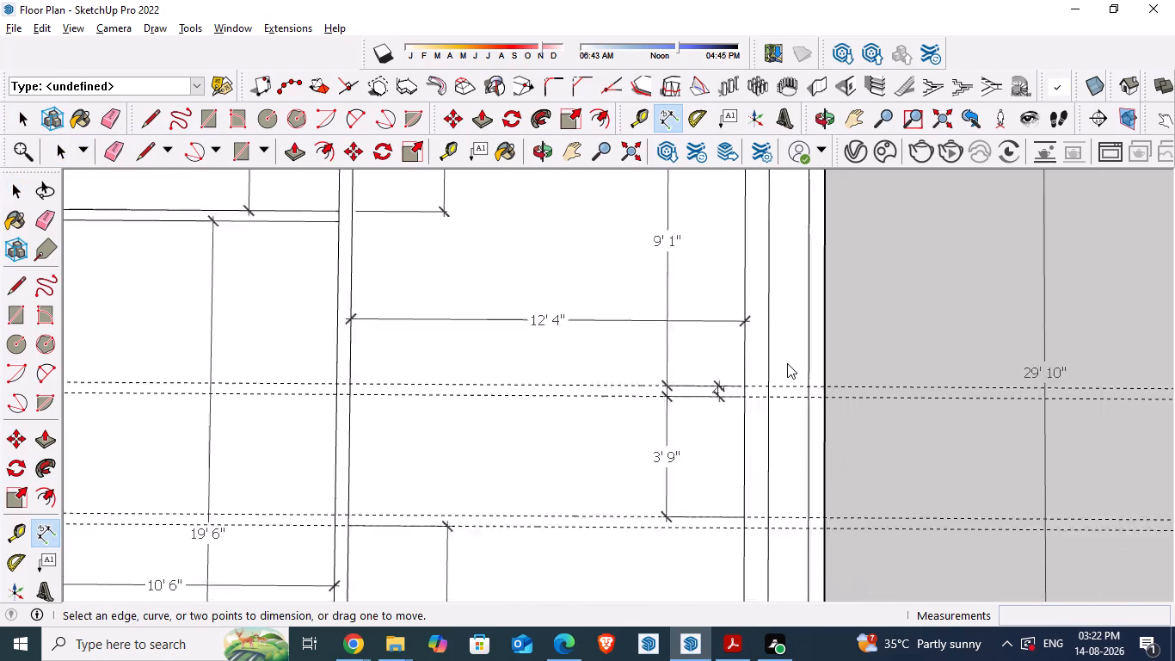
scroll(787, 363, "down", 2)
scroll(754, 524, "up", 9)
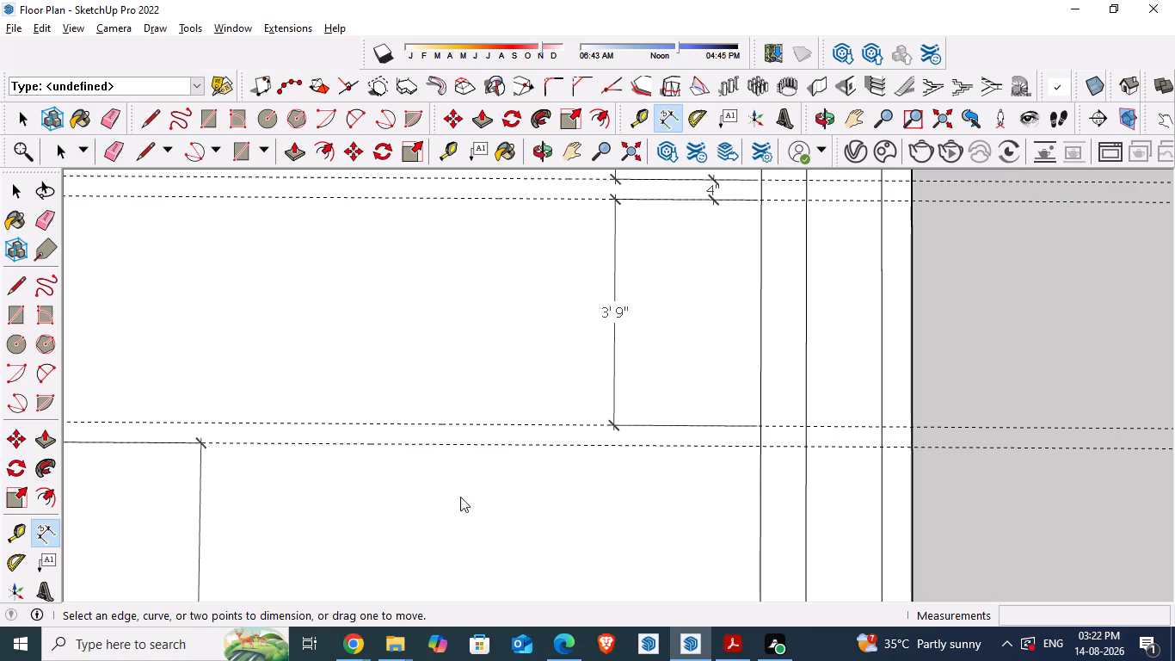
left_click(766, 447)
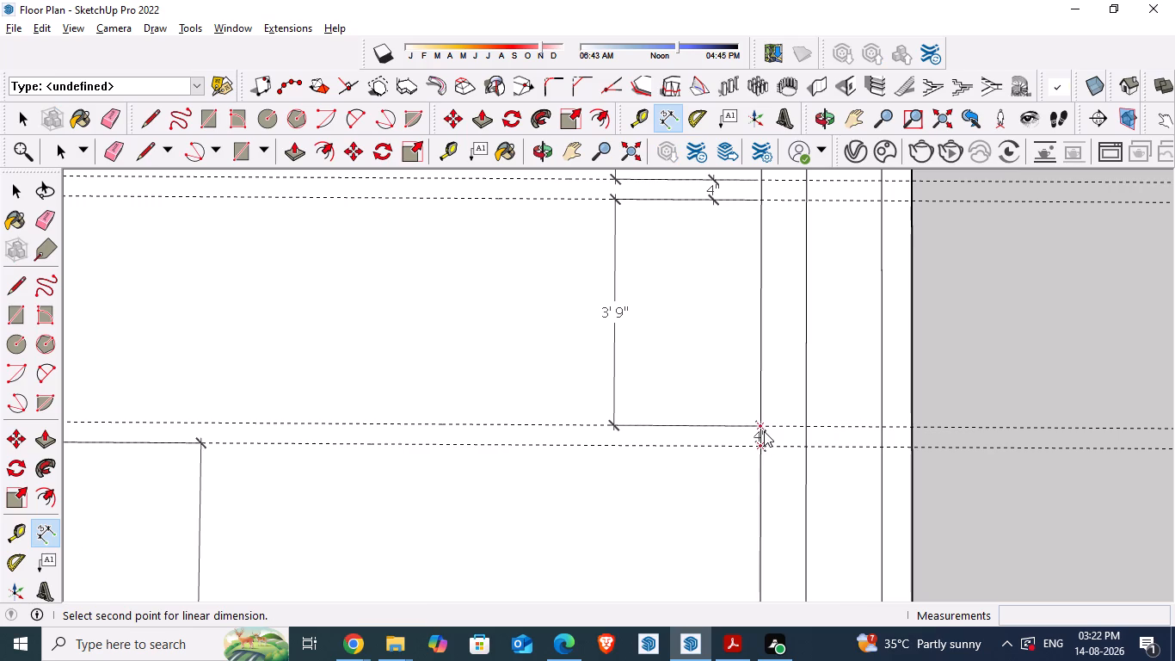
left_click(763, 429)
left_click(704, 429)
Review the room and wall dimensions across the model and compare them with the floor plan PDF.
scroll(765, 495, "down", 2)
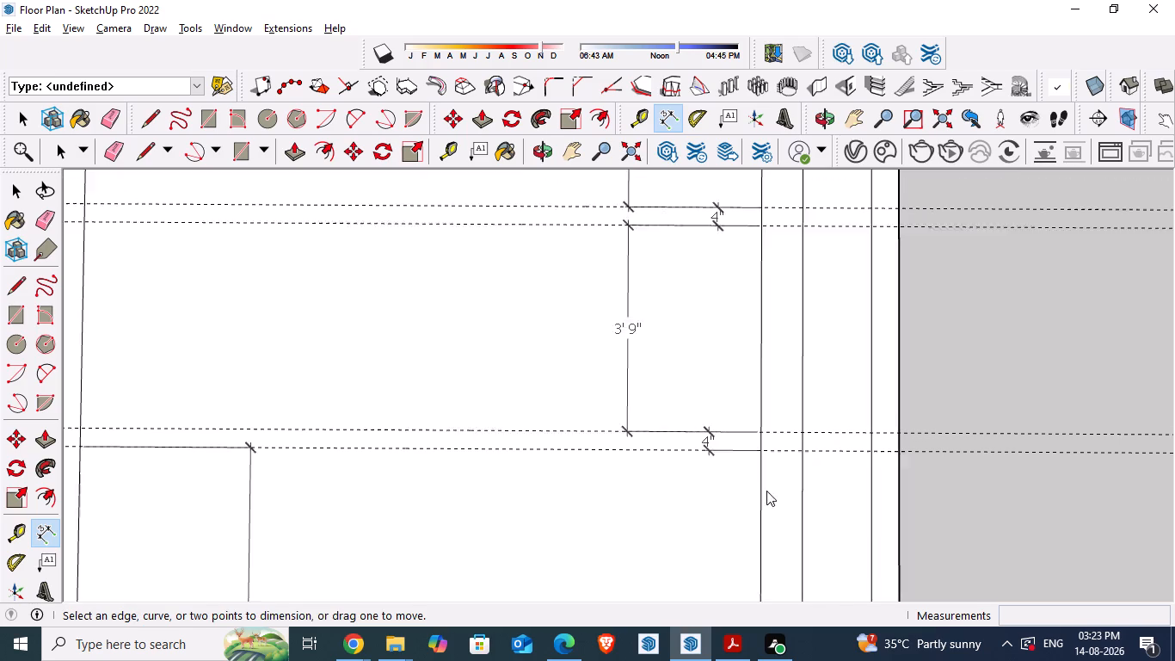
scroll(766, 491, "down", 18)
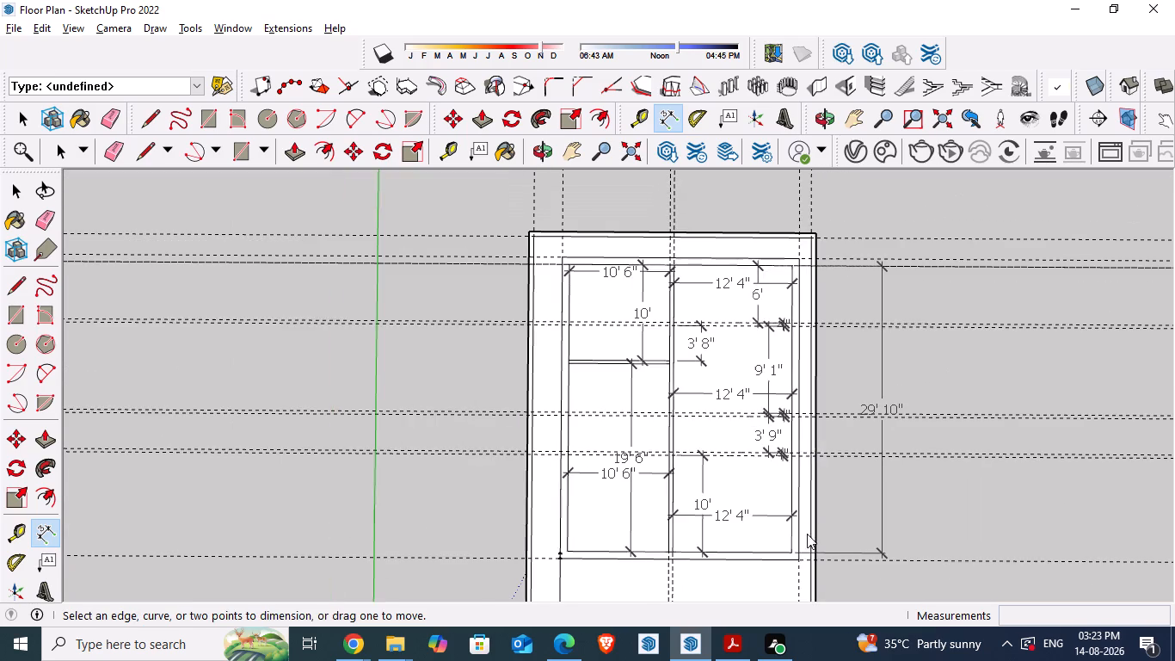
scroll(804, 550, "up", 4)
scroll(809, 453, "up", 2)
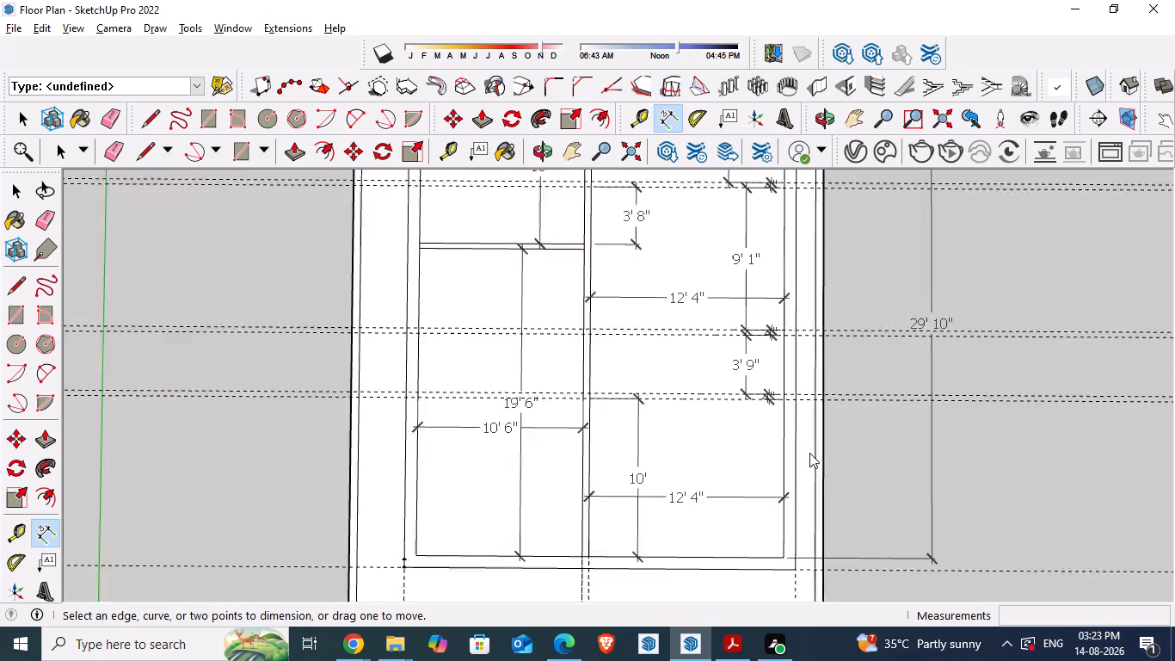
scroll(809, 453, "up", 2)
scroll(789, 344, "up", 10)
scroll(731, 378, "down", 2)
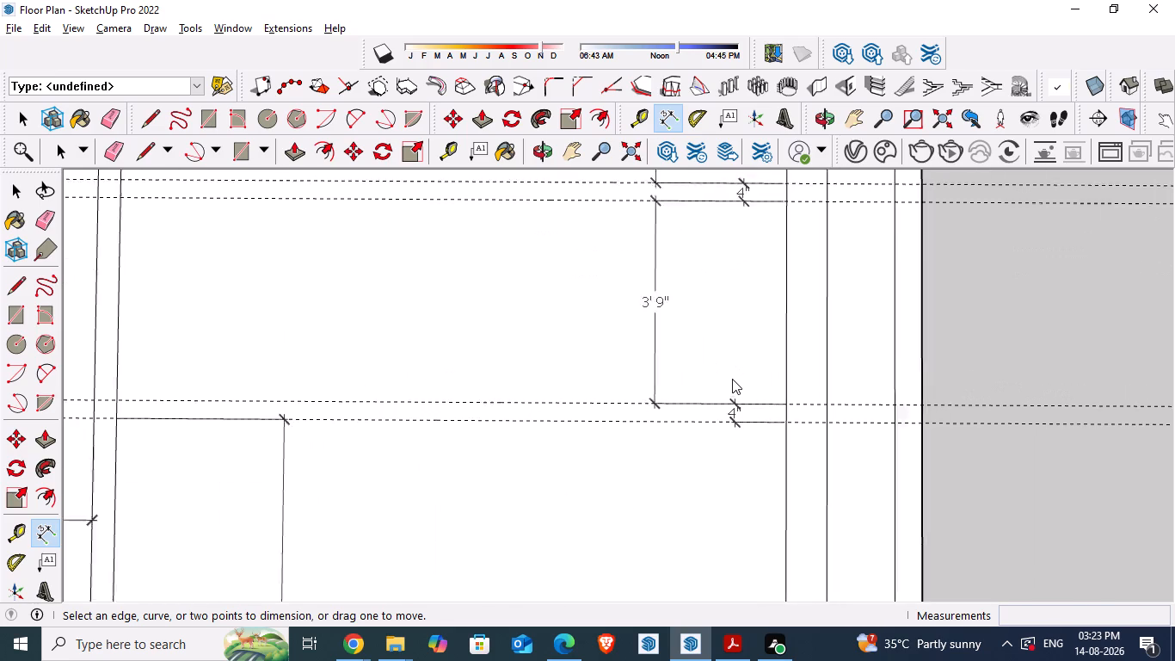
scroll(732, 379, "down", 13)
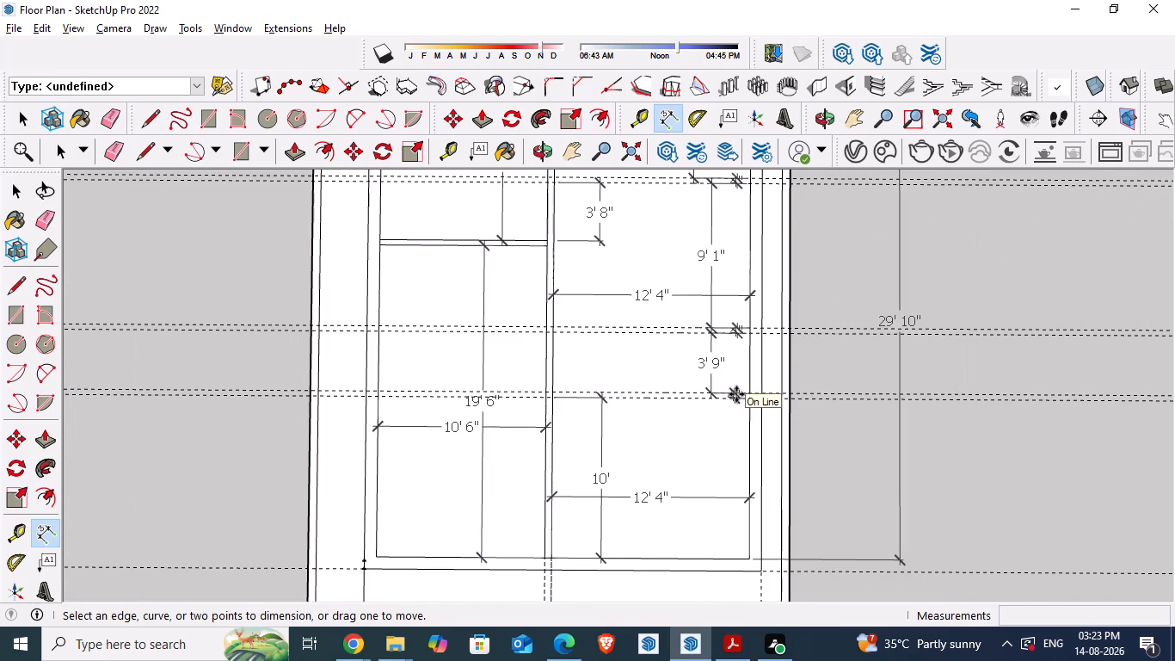
scroll(736, 394, "down", 4)
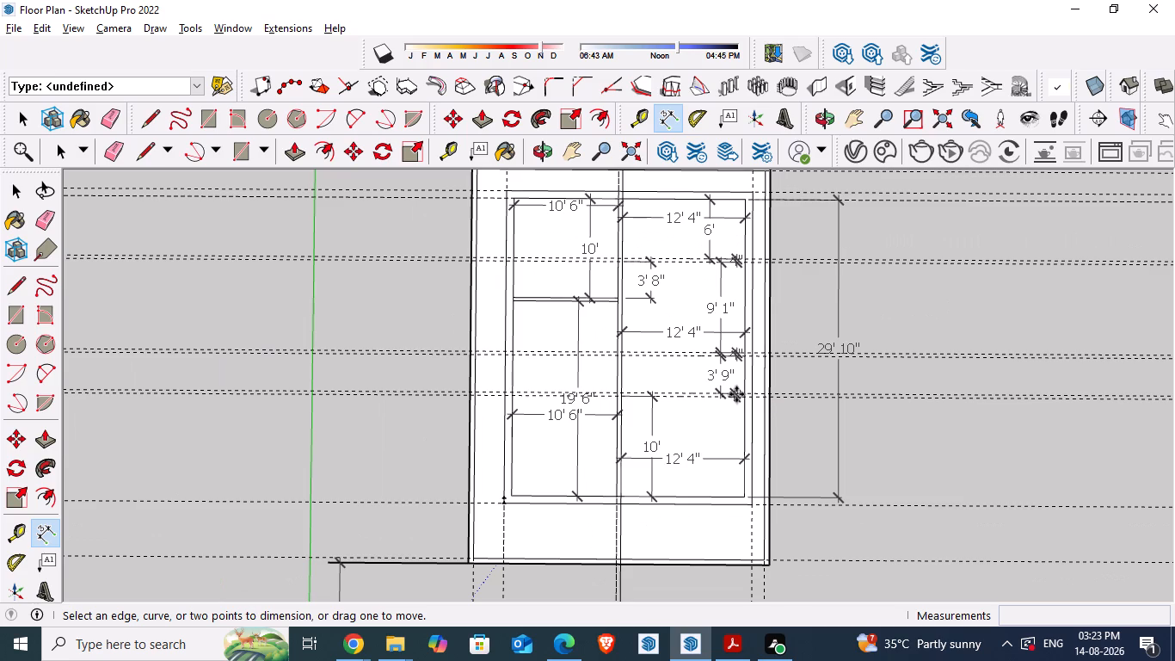
left_click(743, 644)
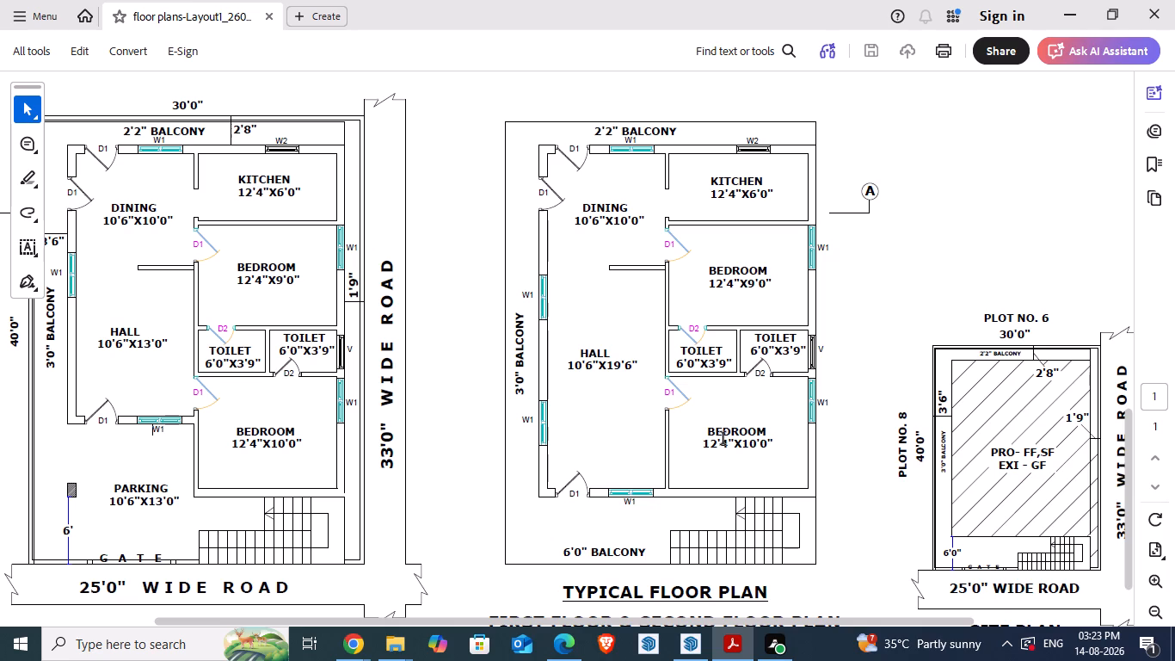
left_click(731, 647)
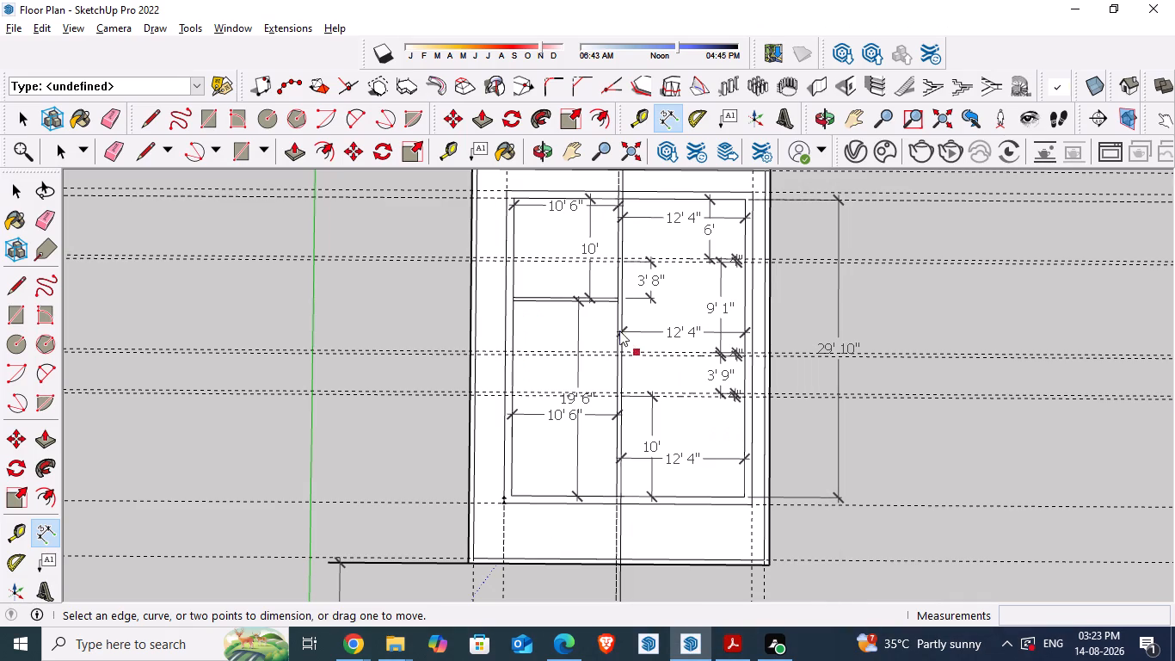
Dimension the thickness of the dining–hall partition where it meets the central wall.
scroll(532, 281, "up", 4)
scroll(601, 317, "up", 12)
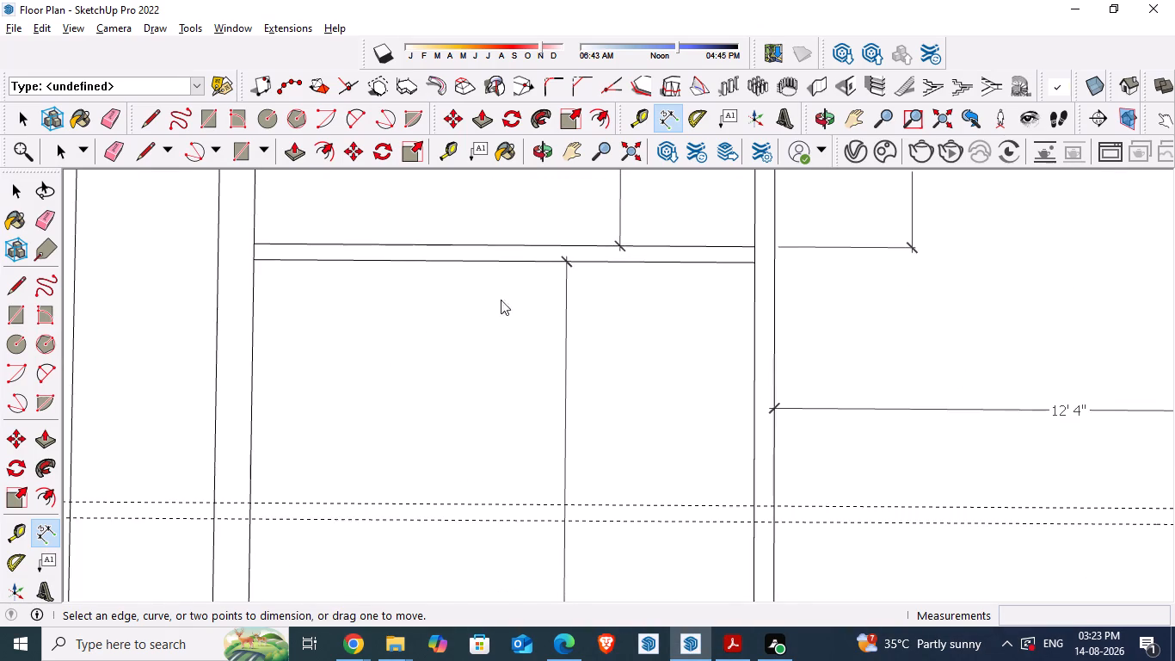
left_click(44, 539)
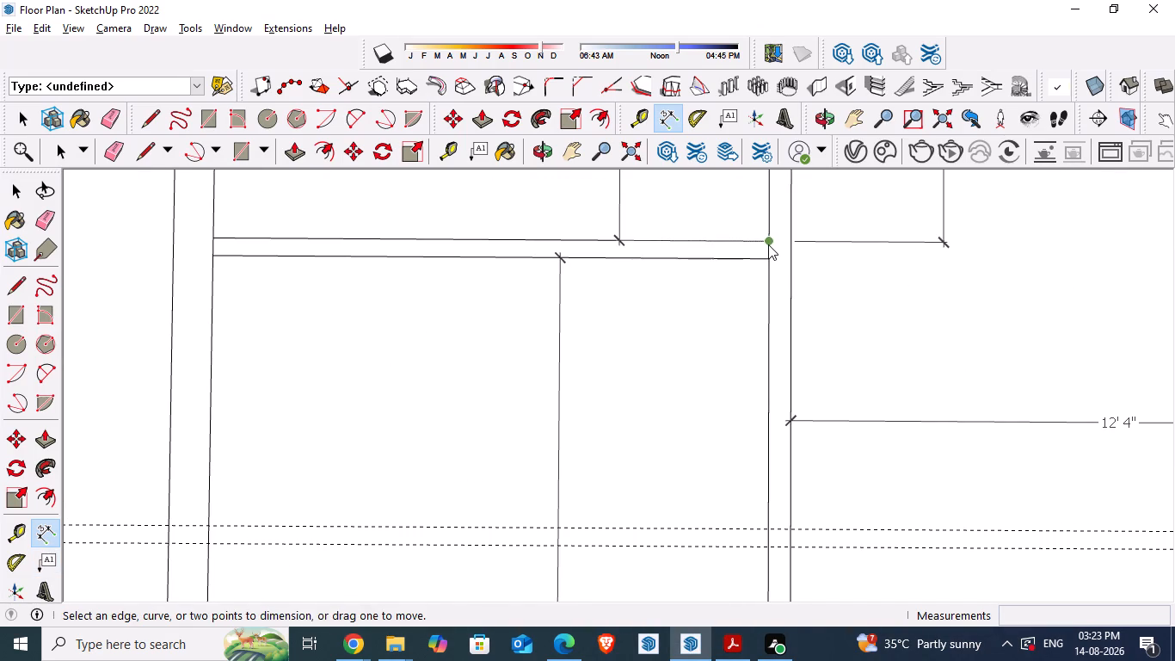
left_click(768, 244)
left_click(767, 260)
left_click(698, 258)
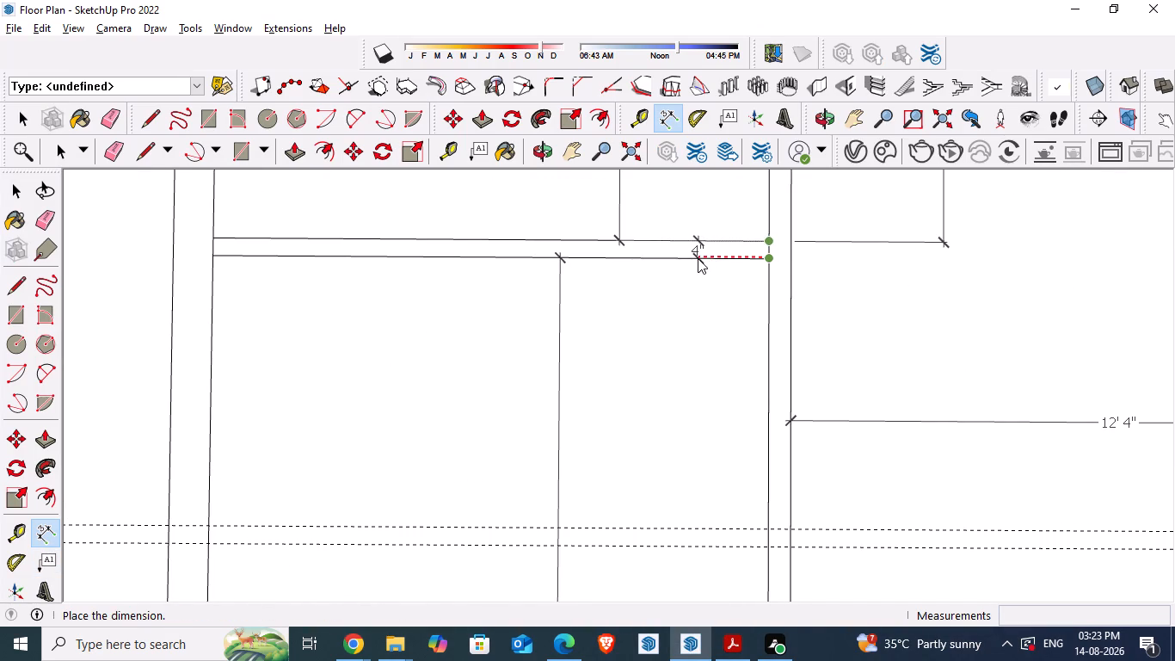
Compare the model's kitchen, bedroom, toilet, dining and hall dimensions with the room sizes in the floor plan PDF.
scroll(656, 374, "down", 17)
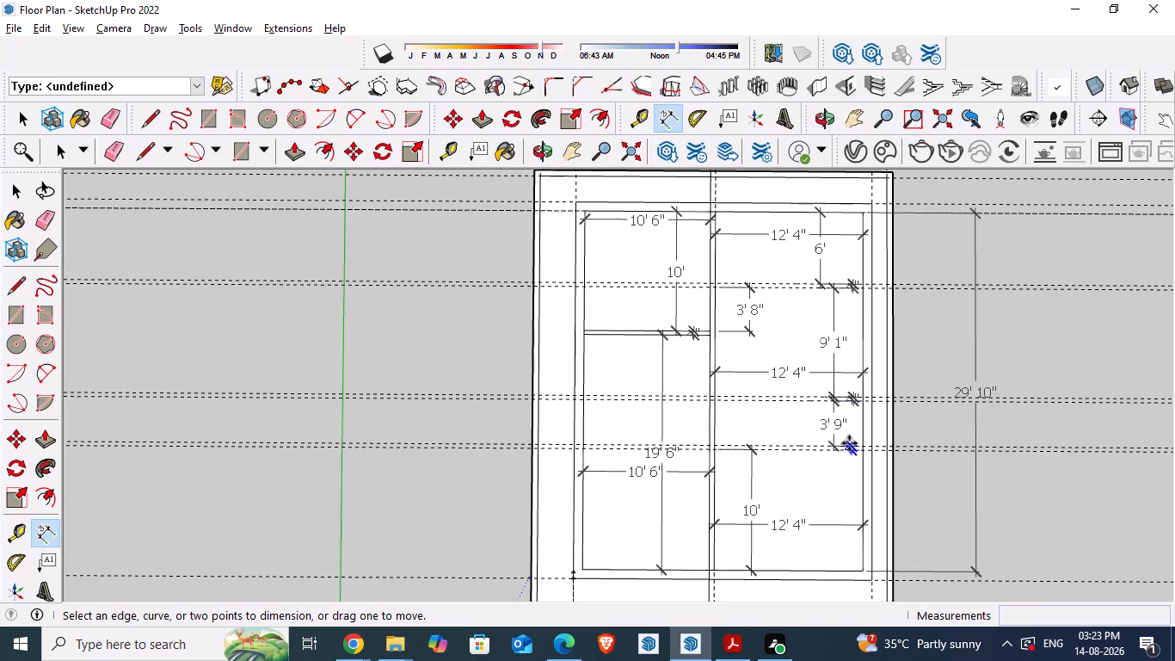
scroll(711, 398, "up", 4)
scroll(710, 398, "down", 1)
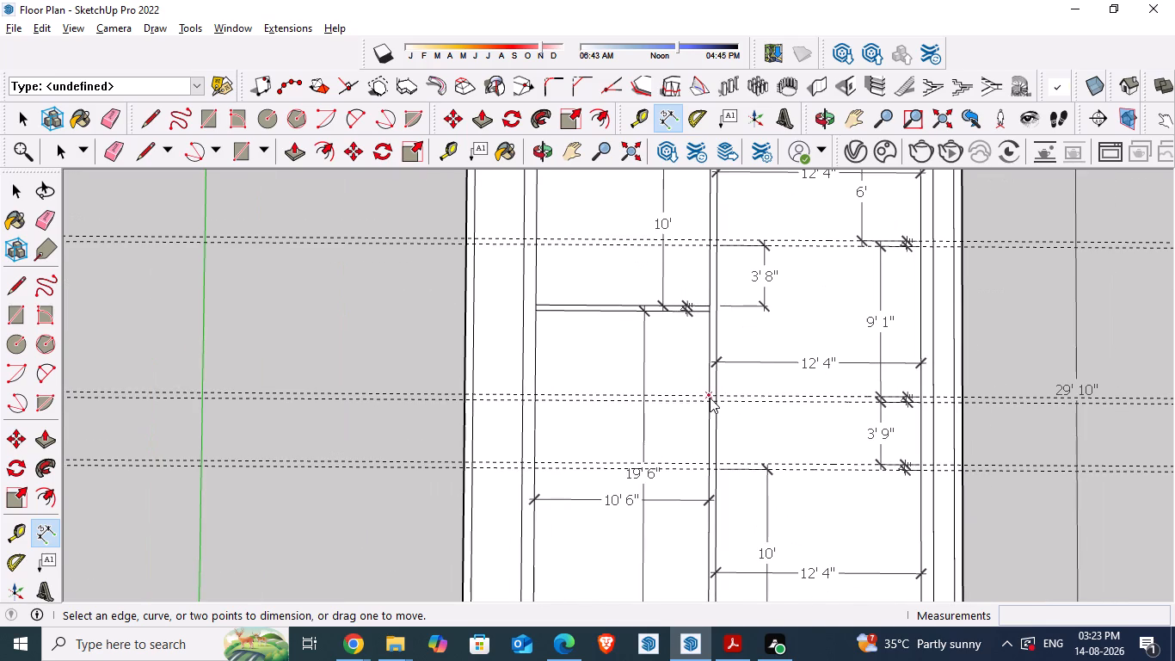
scroll(710, 398, "down", 1)
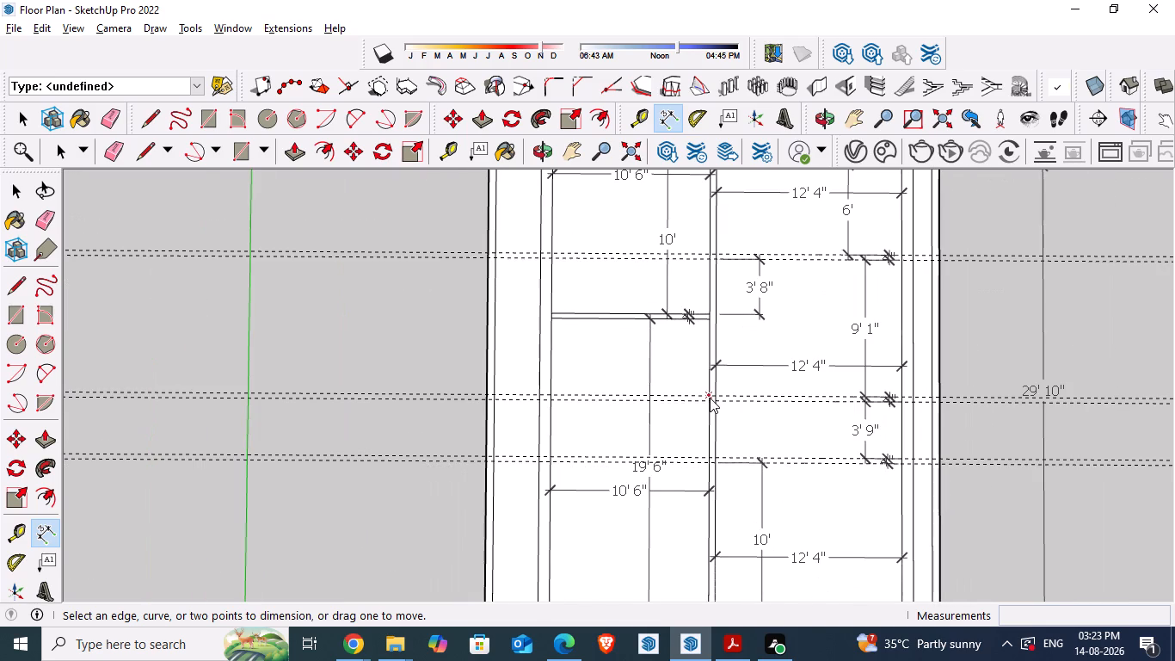
left_click(736, 645)
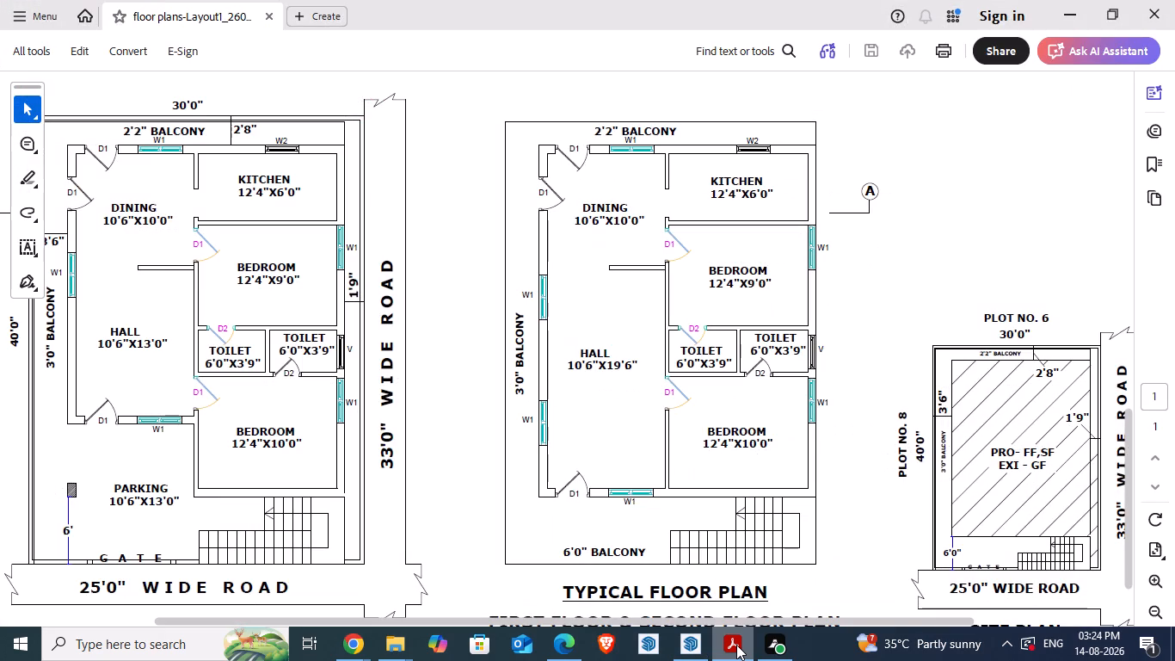
left_click(736, 645)
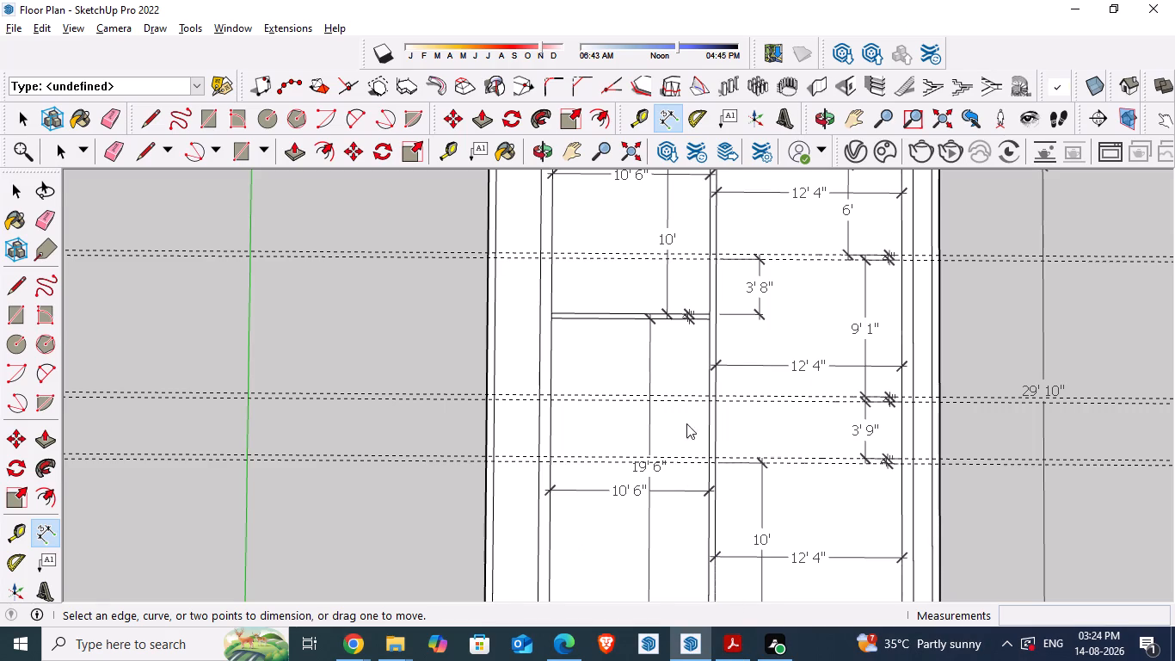
scroll(673, 396, "down", 2)
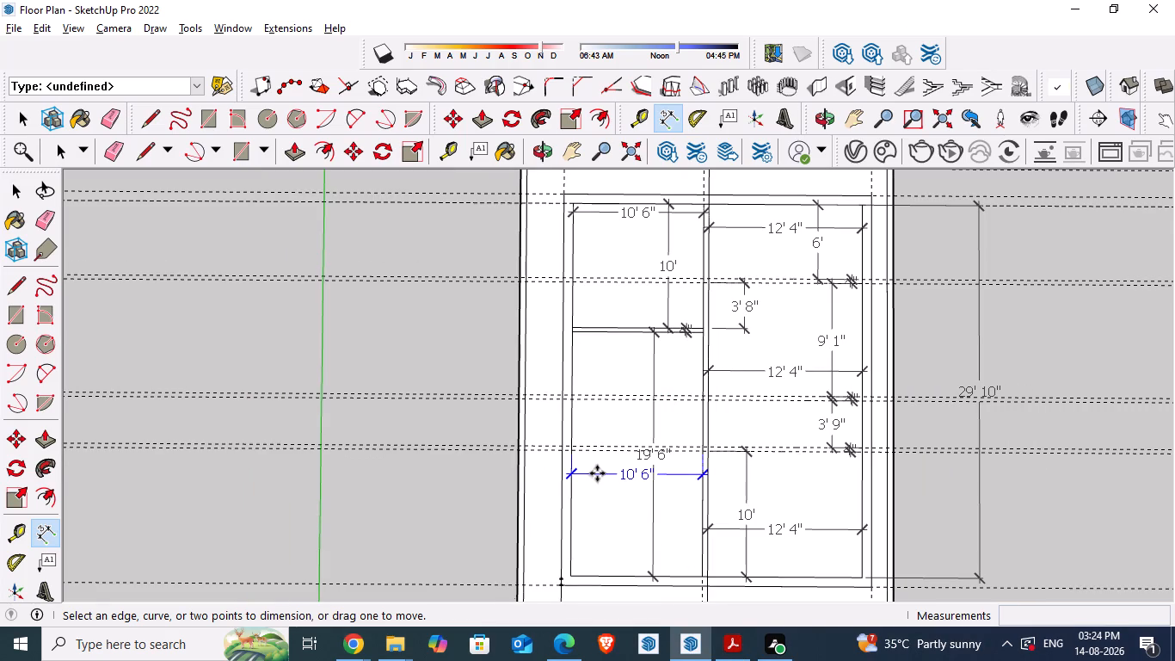
scroll(637, 500, "down", 2)
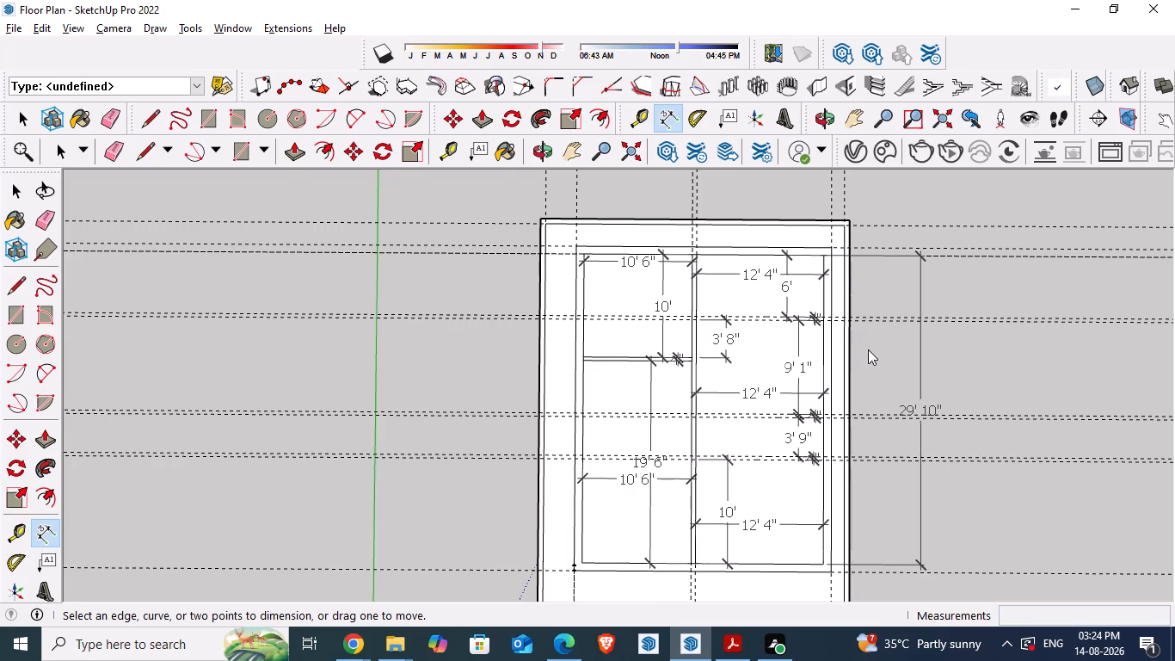
scroll(807, 343, "up", 16)
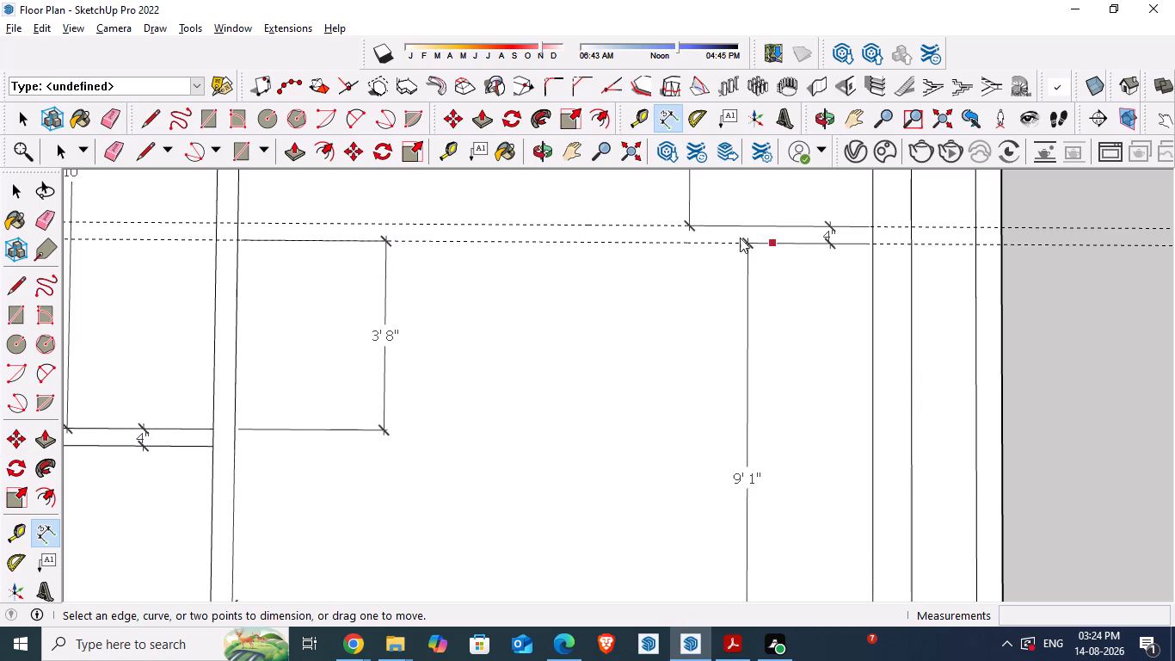
Erase the lower guide of the kitchen–bedroom wall and the upper guide of the bedroom–toilet wall.
scroll(913, 411, "down", 5)
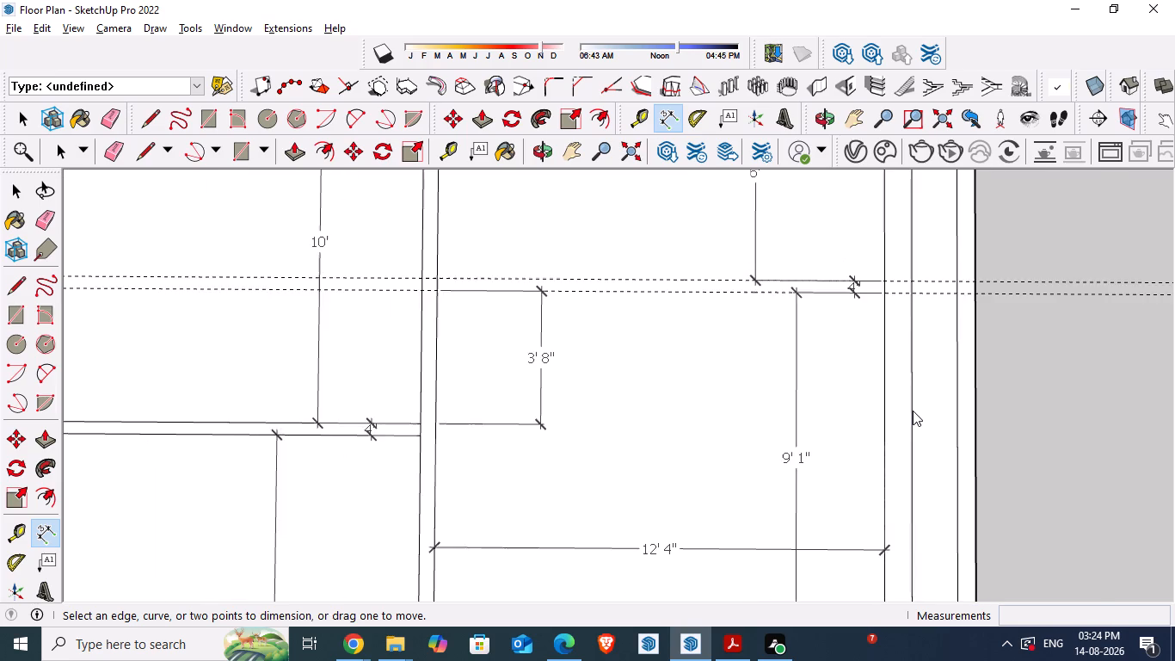
scroll(913, 411, "down", 1)
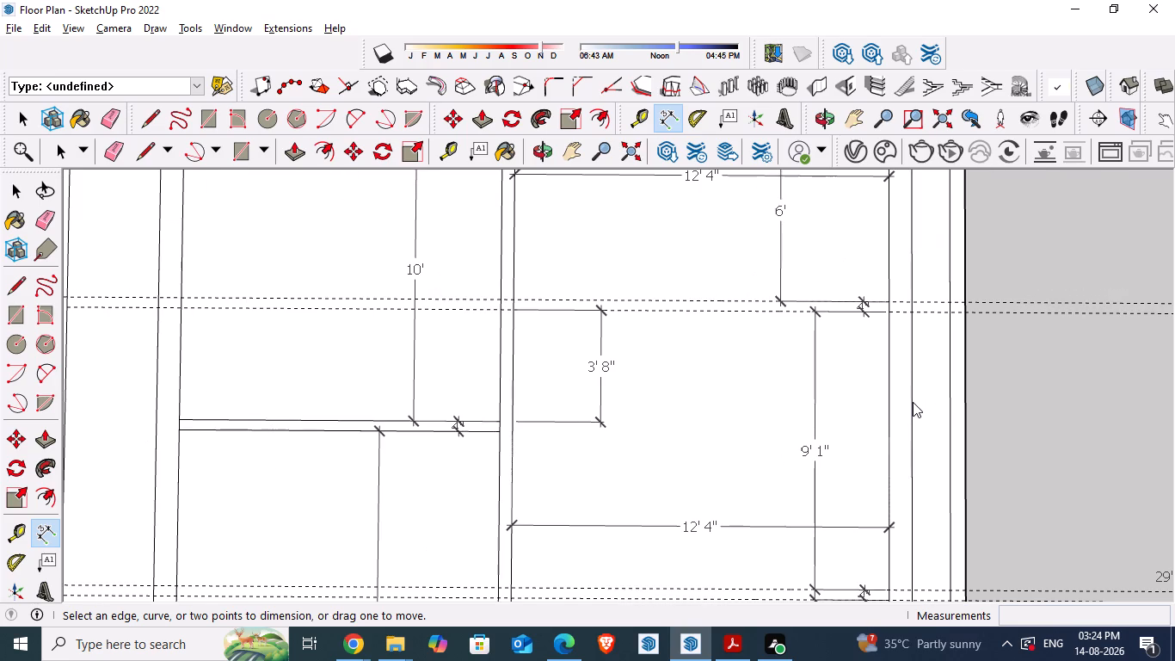
key("e")
left_click(1012, 312)
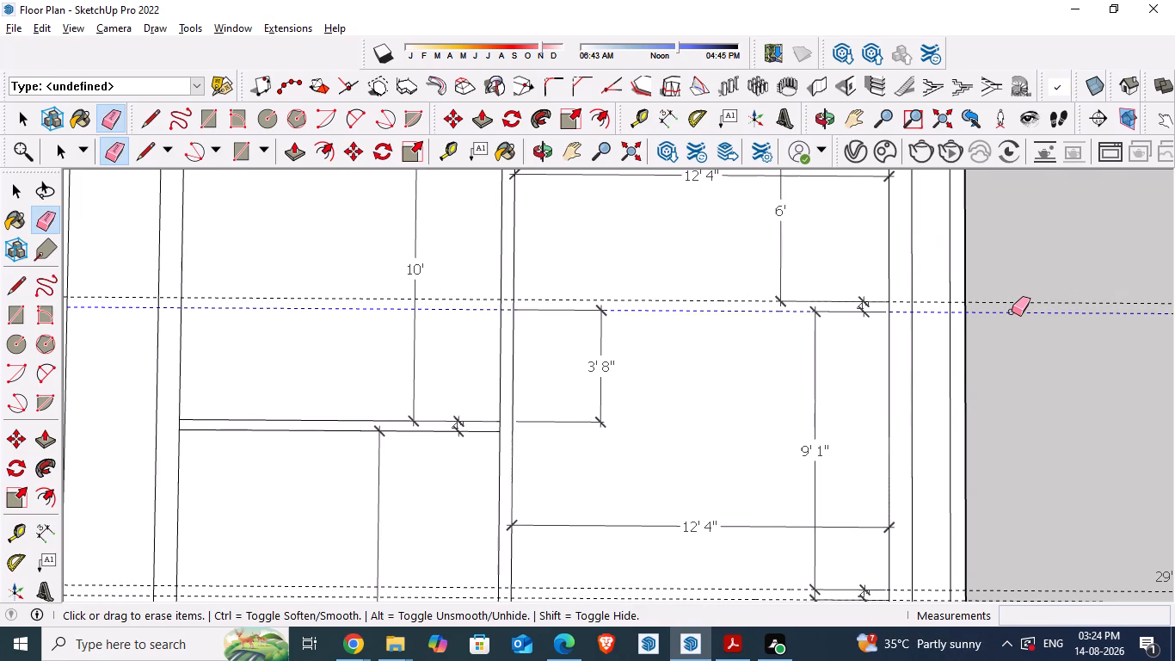
scroll(982, 381, "down", 3)
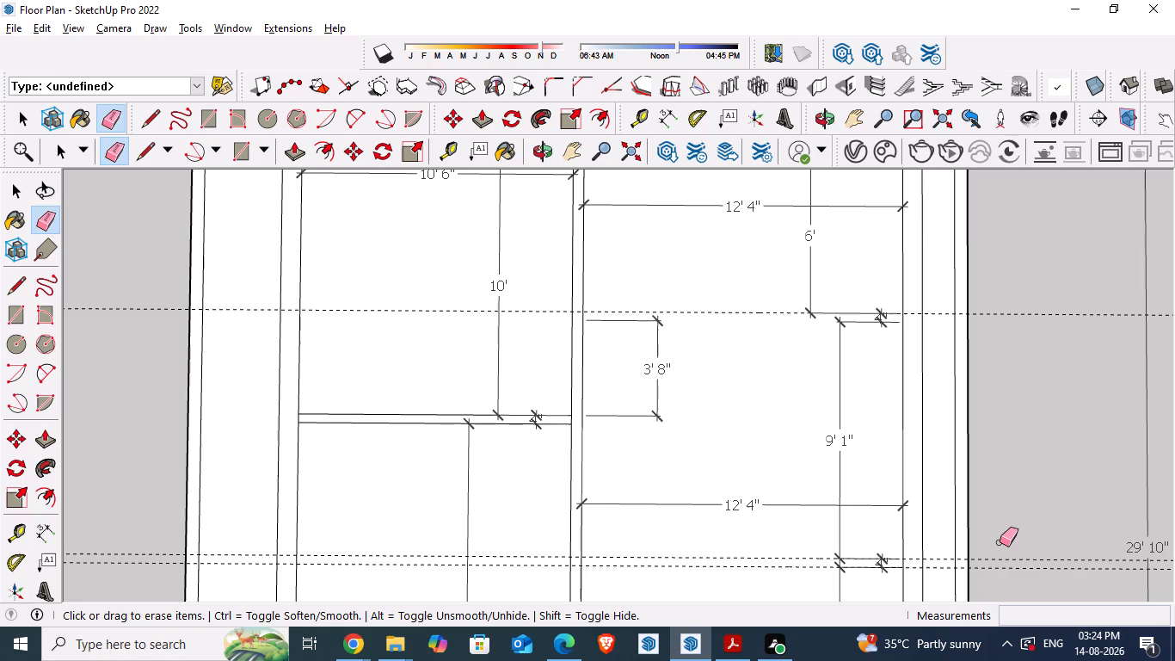
left_click(1000, 546)
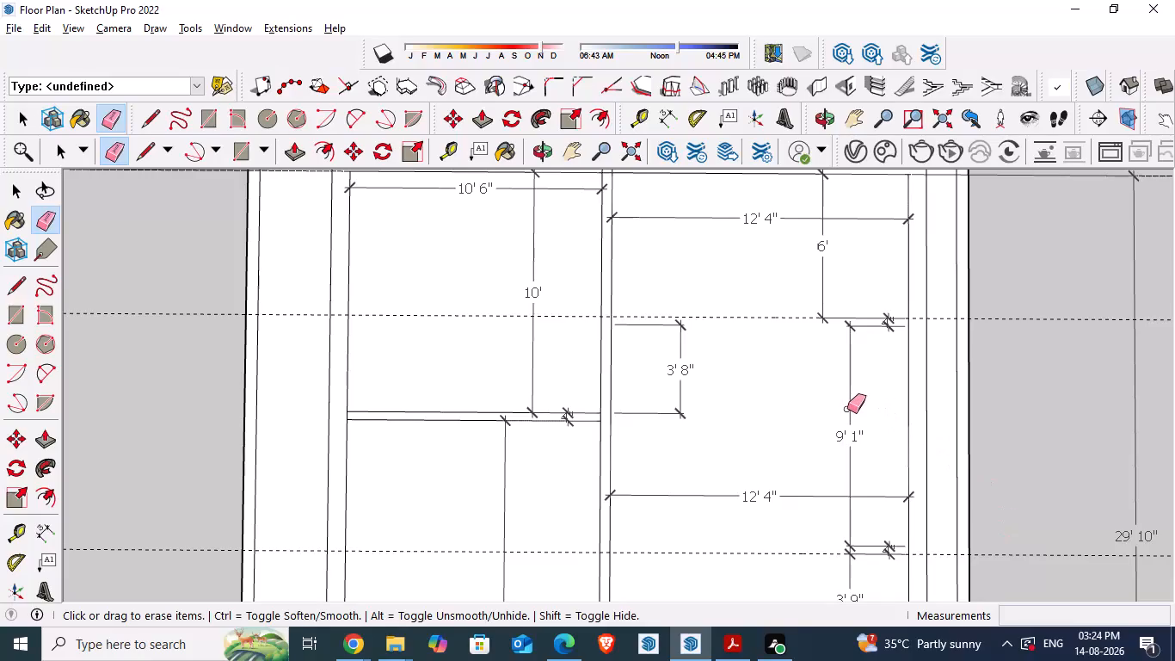
Erase the upper bedroom's 9' 1" depth dimension and the 4" thickness dimensions of the walls above and below it.
left_click(848, 409)
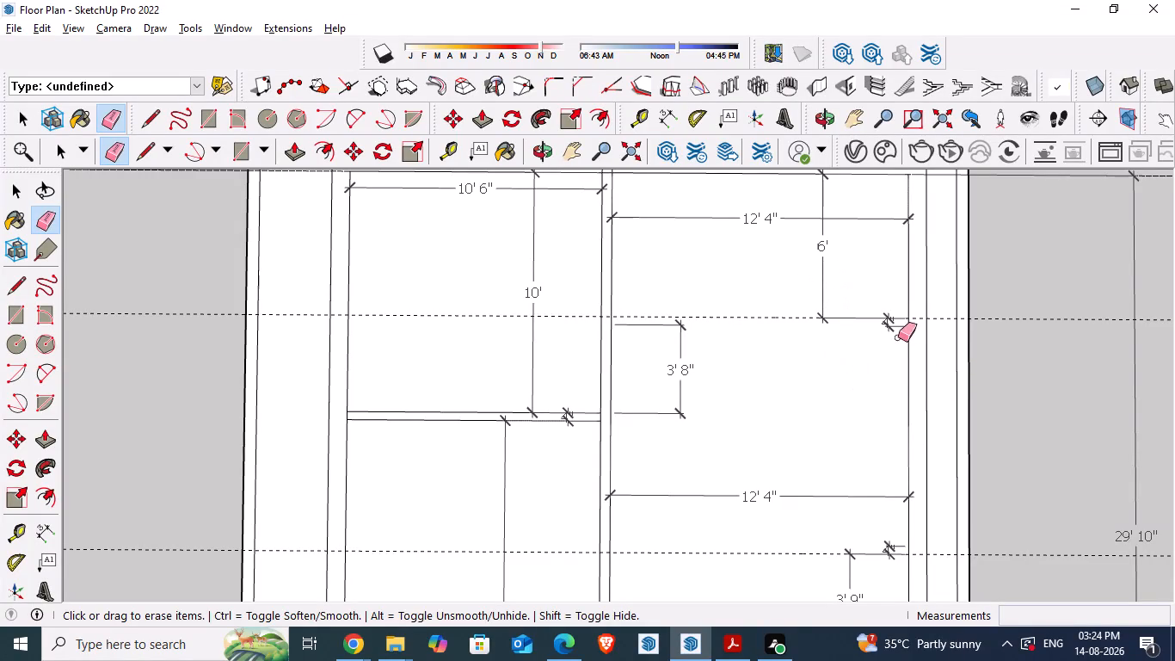
left_click(897, 323)
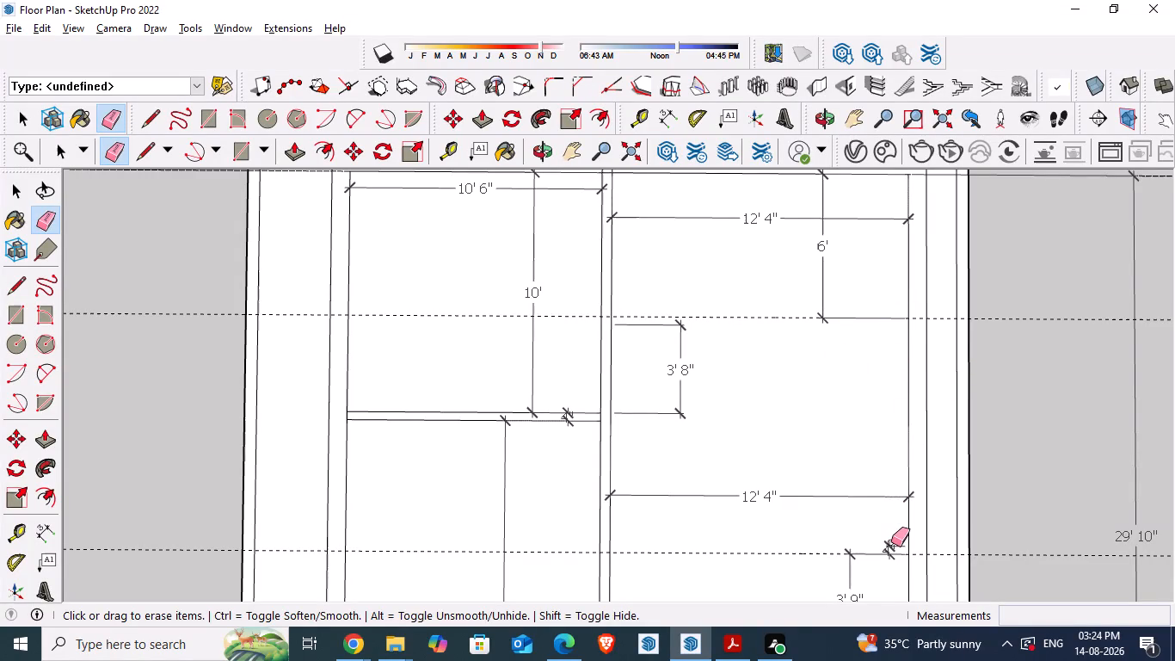
left_click(891, 545)
key("space")
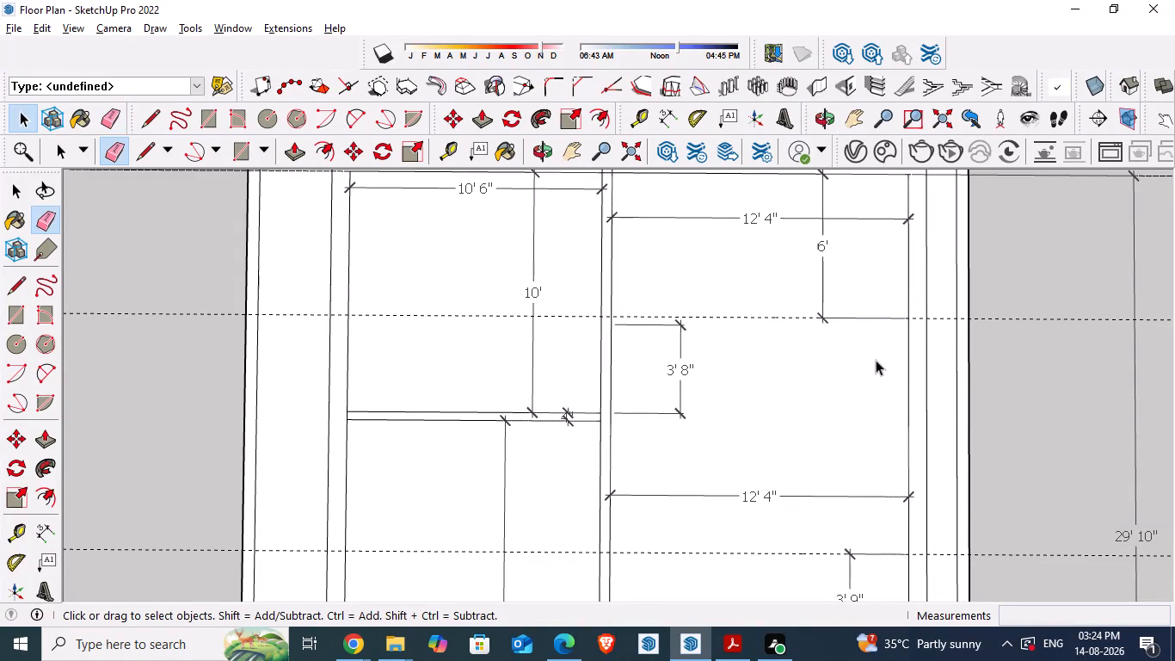
Place guides 4.5" below the kitchen's lower guide and 4.5" above the toilets' upper guide, and save the model.
key("t")
left_click(793, 320)
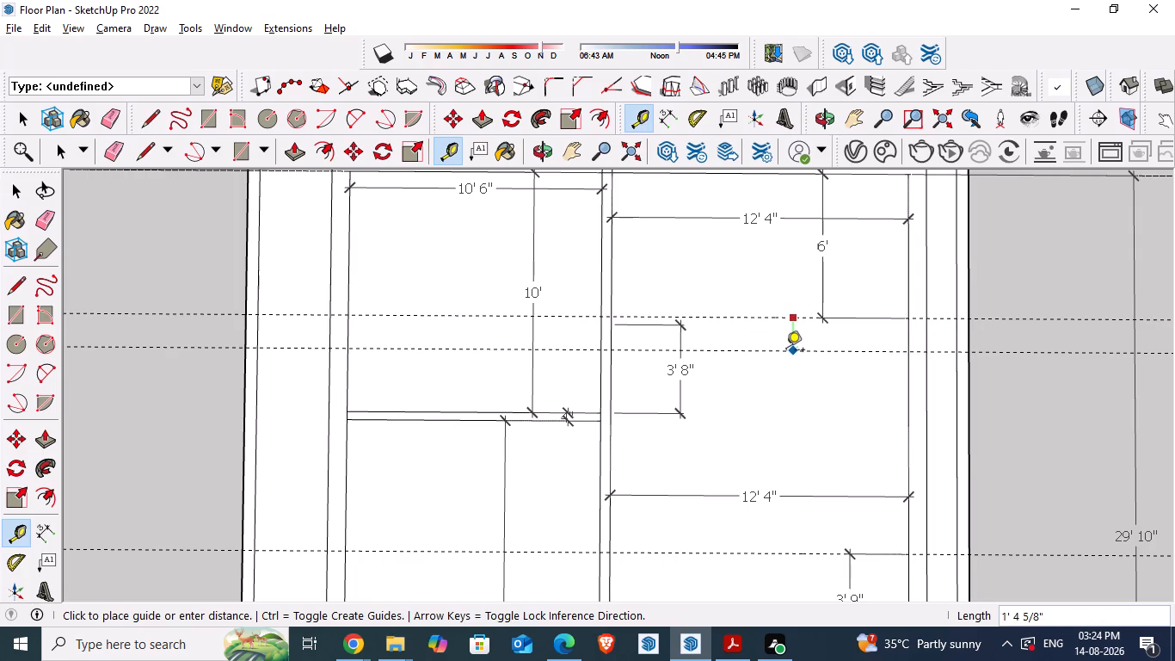
type("4.5\"")
key("Return")
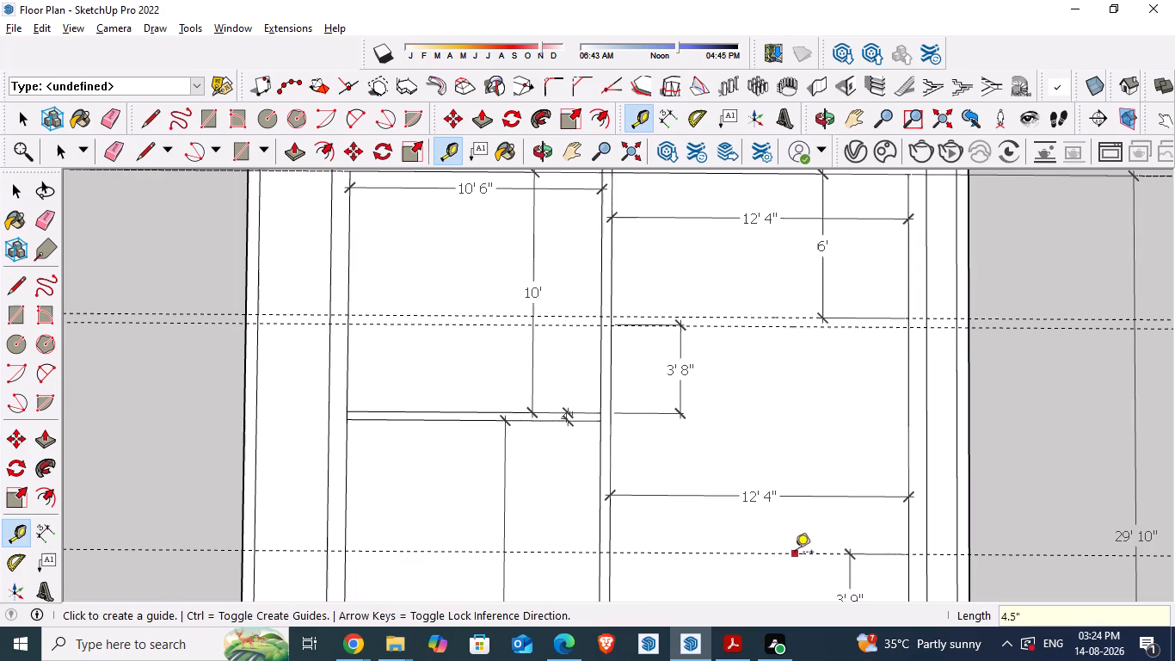
left_click(795, 553)
type("4.5\"")
key("Return")
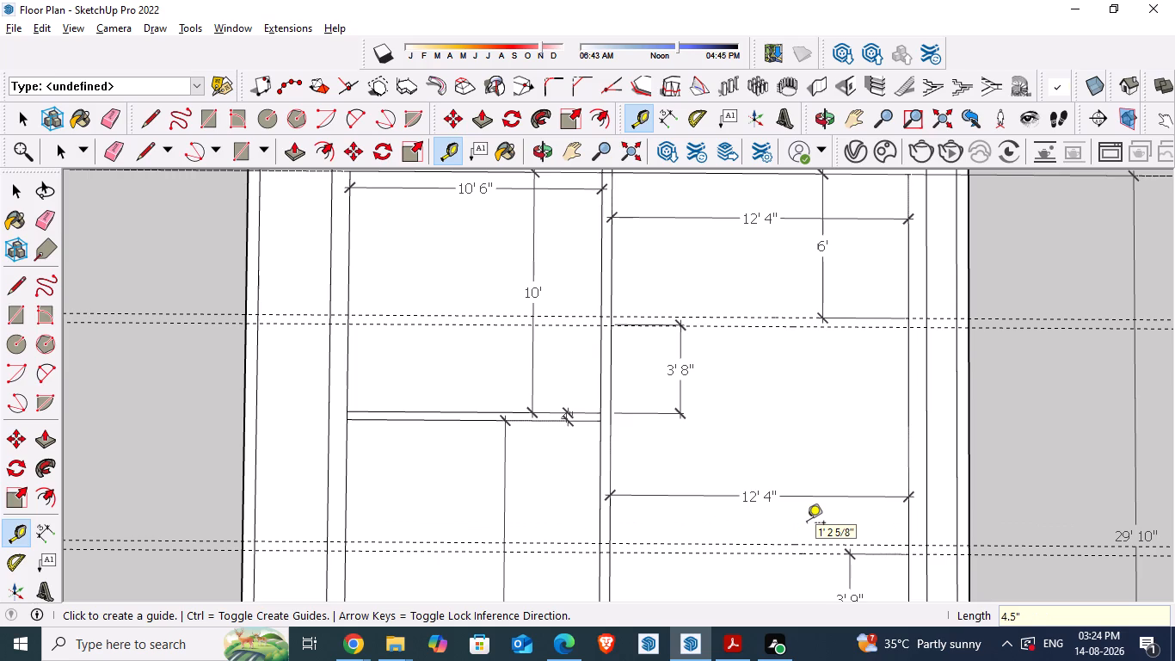
key("ctrl+s")
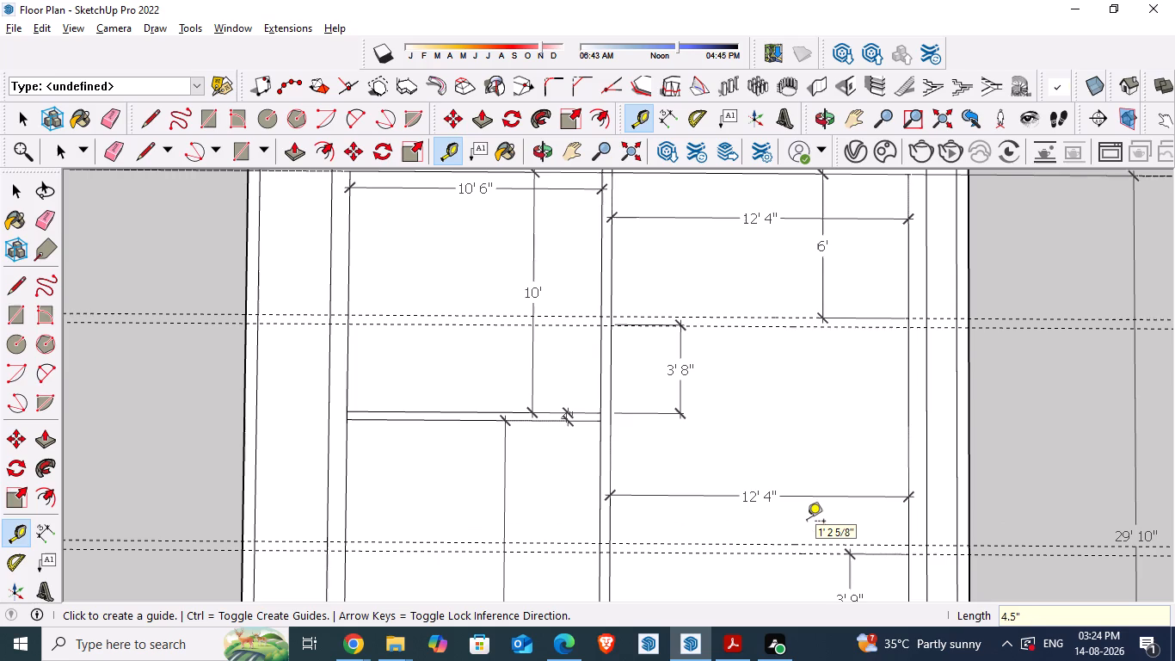
key("space")
Dimension the upper bedroom's depth along the outer wall, between the kitchen-side and toilet-side guides.
scroll(797, 404, "down", 3)
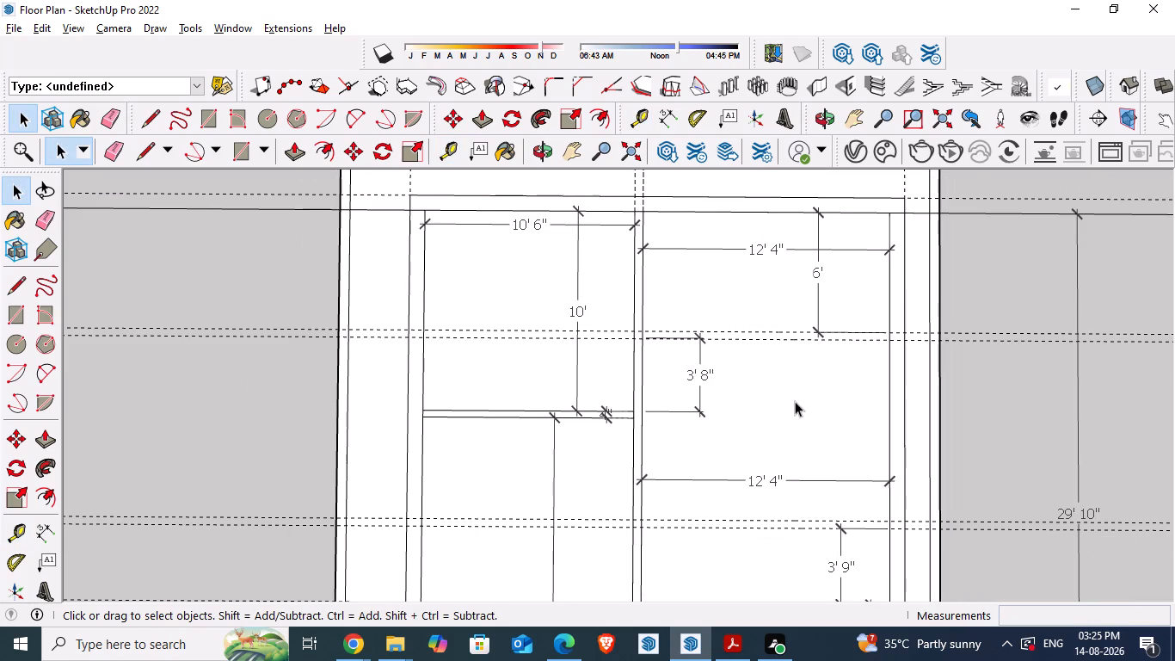
scroll(849, 453, "up", 1)
left_click(38, 529)
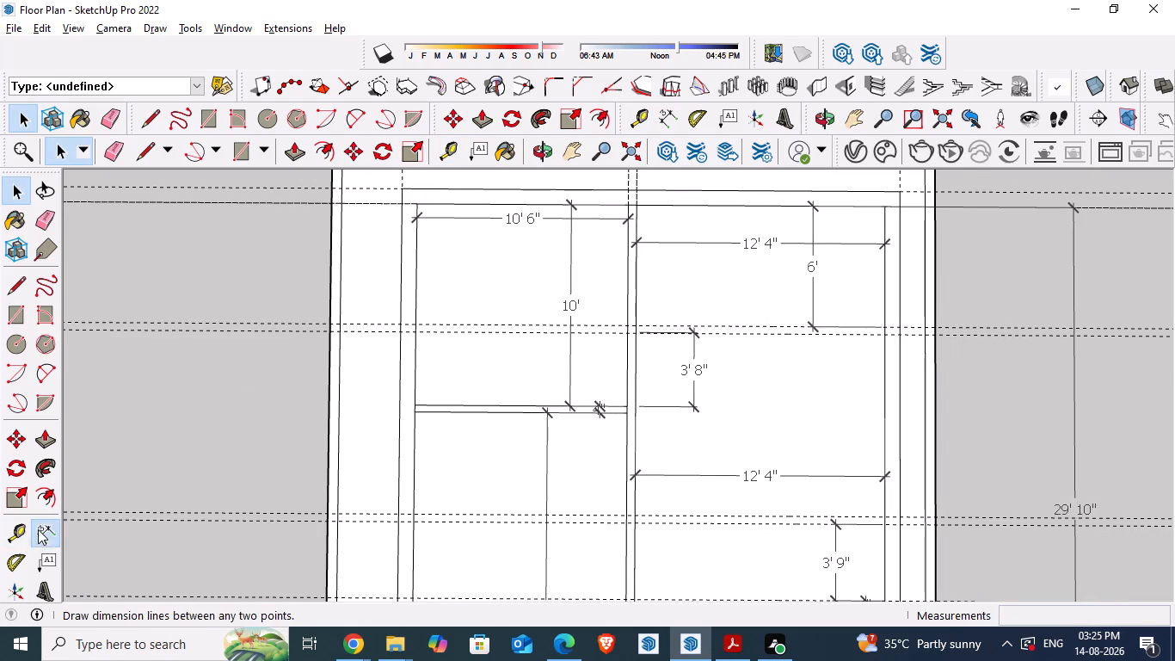
left_click(885, 333)
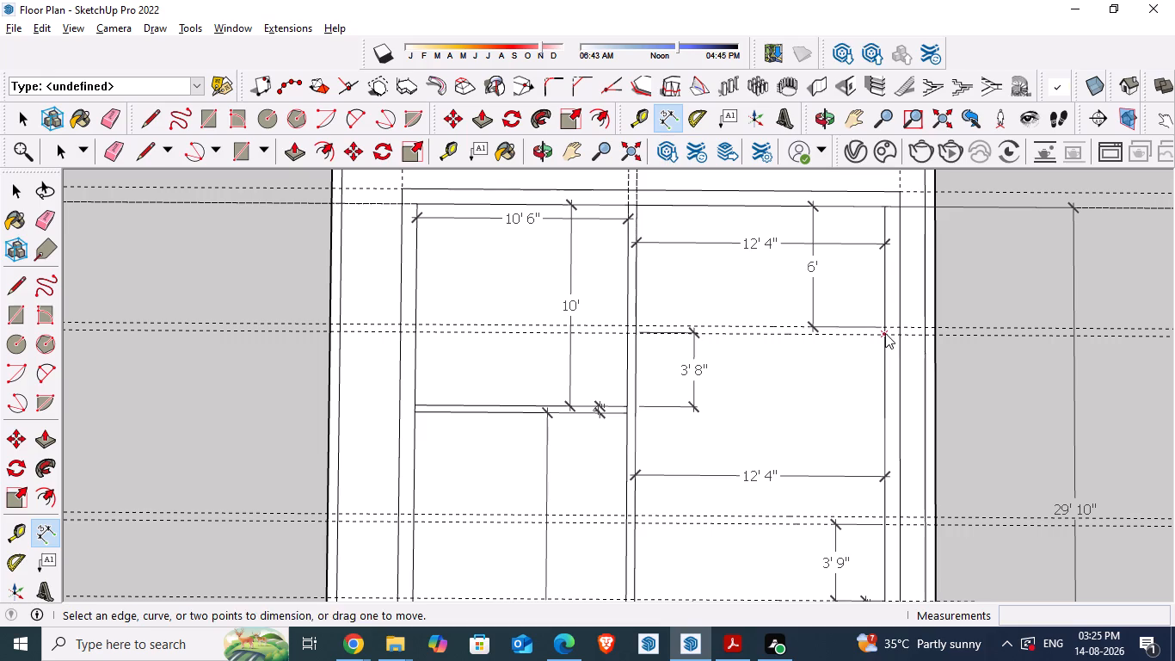
left_click(886, 517)
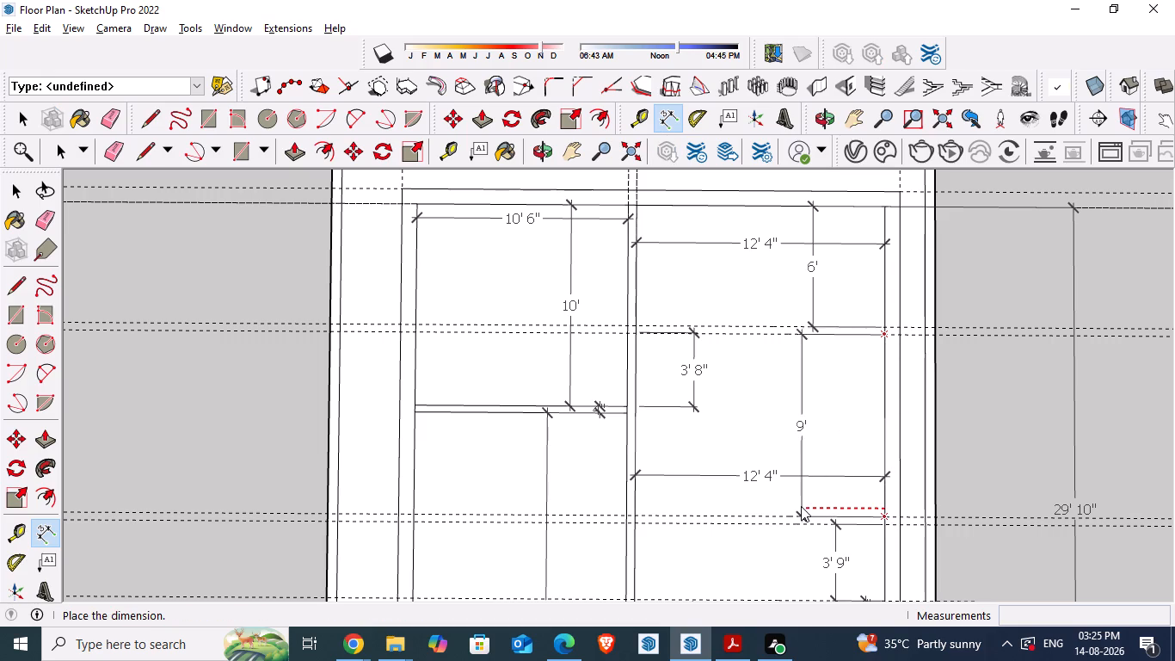
left_click(792, 506)
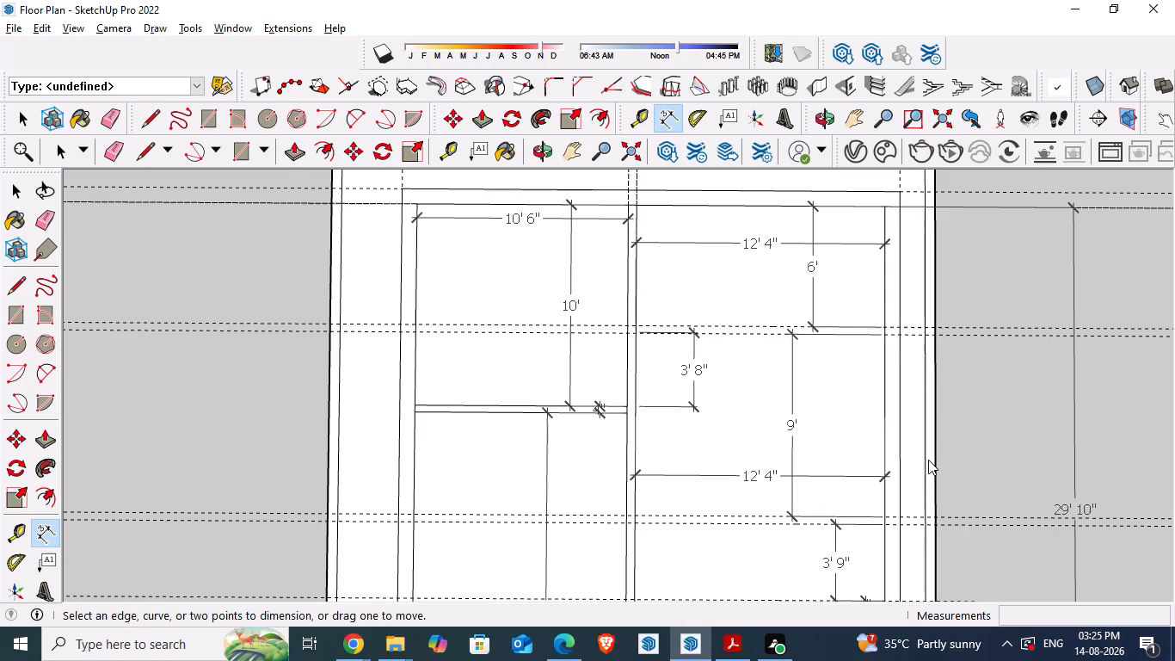
Review the bedroom, toilet and overall room dimensions and compare them with the room sizes in the floor plan PDF.
scroll(865, 409, "down", 6)
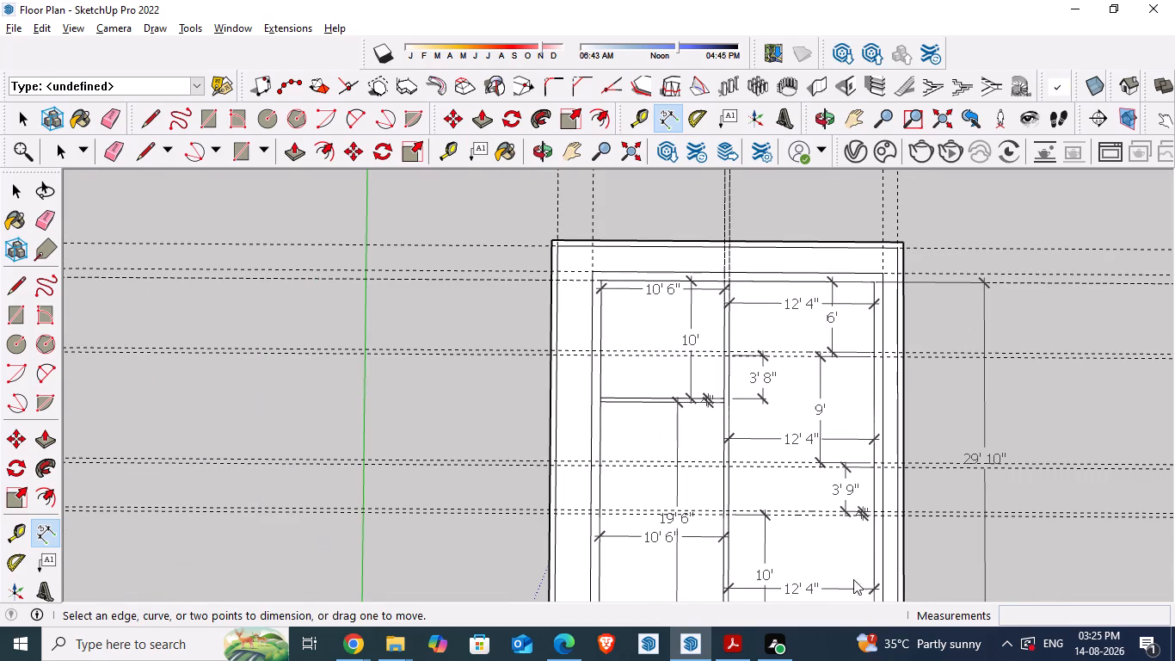
scroll(807, 542, "up", 9)
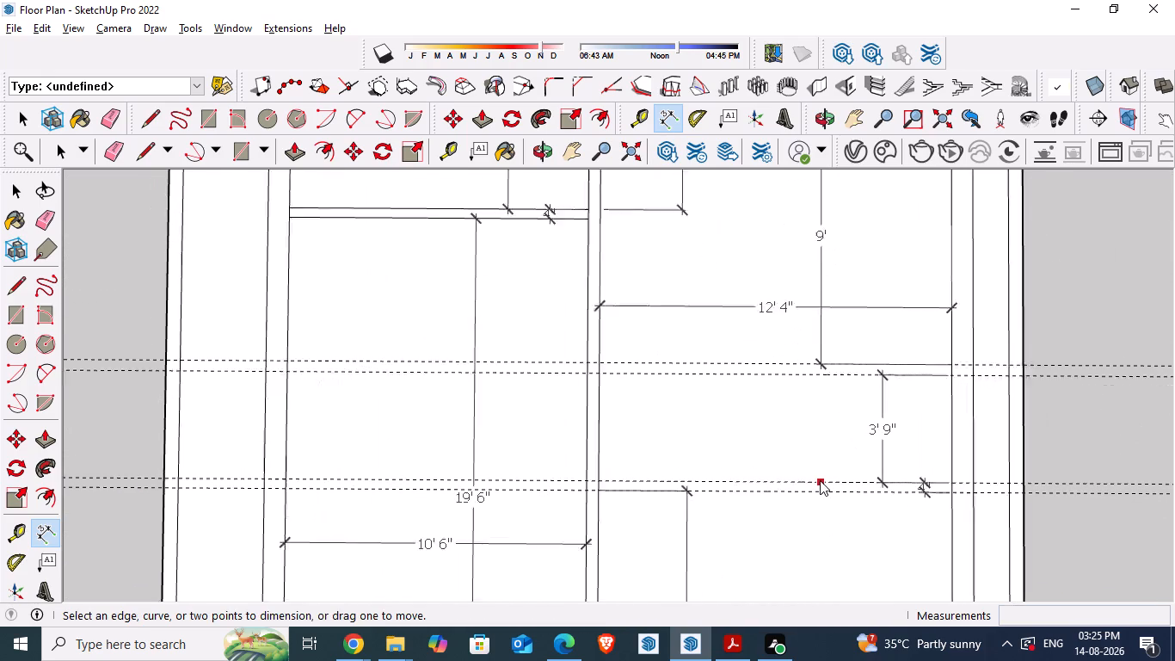
scroll(820, 480, "up", 4)
scroll(790, 410, "down", 4)
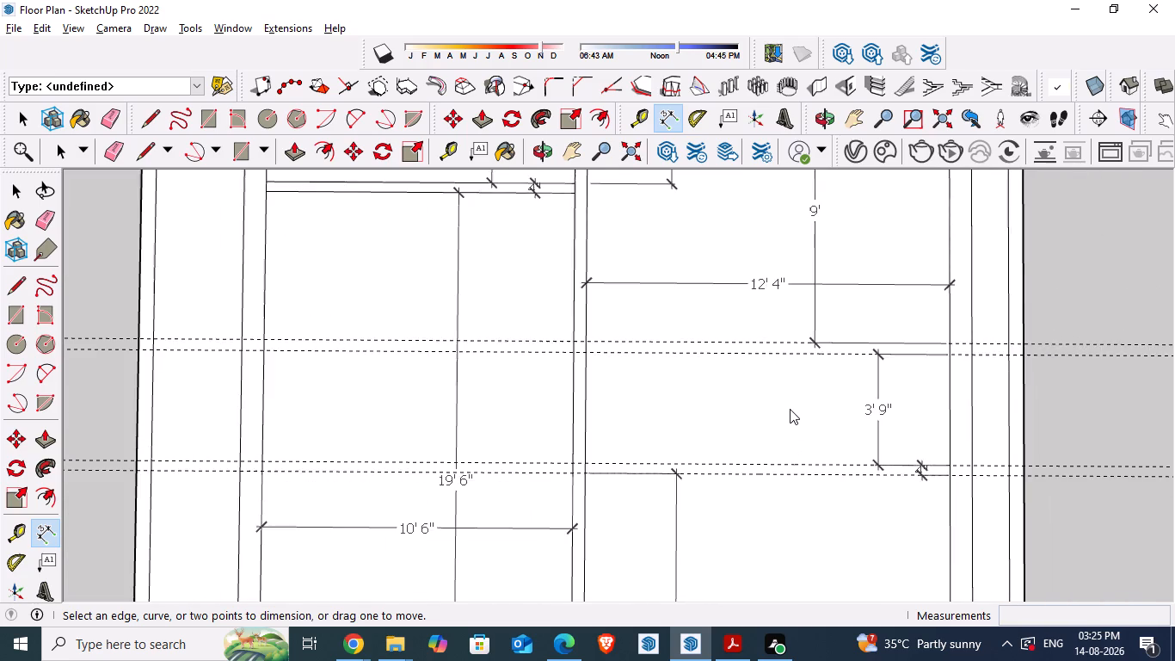
scroll(790, 403, "down", 12)
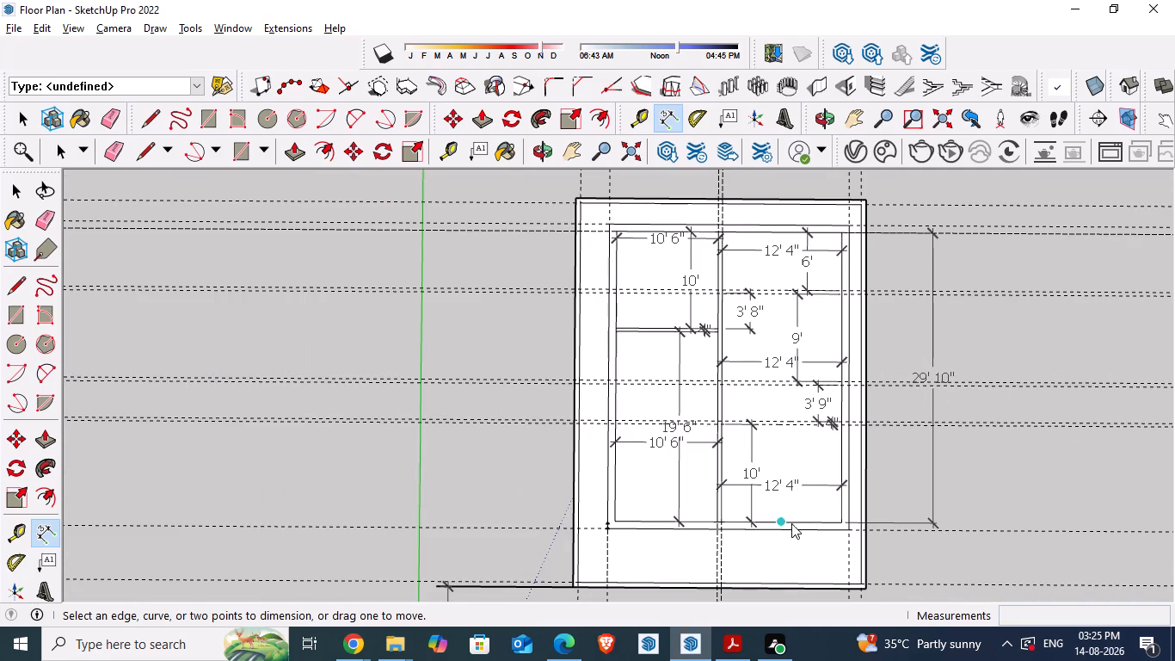
key("alt+Tab")
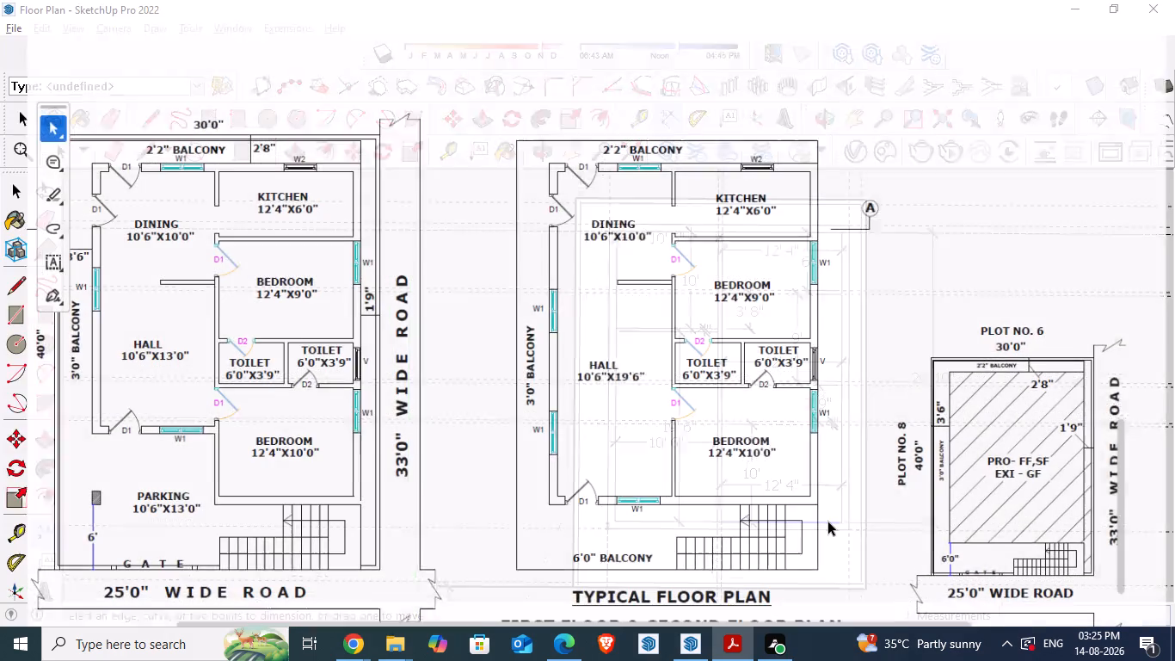
key("alt+Tab")
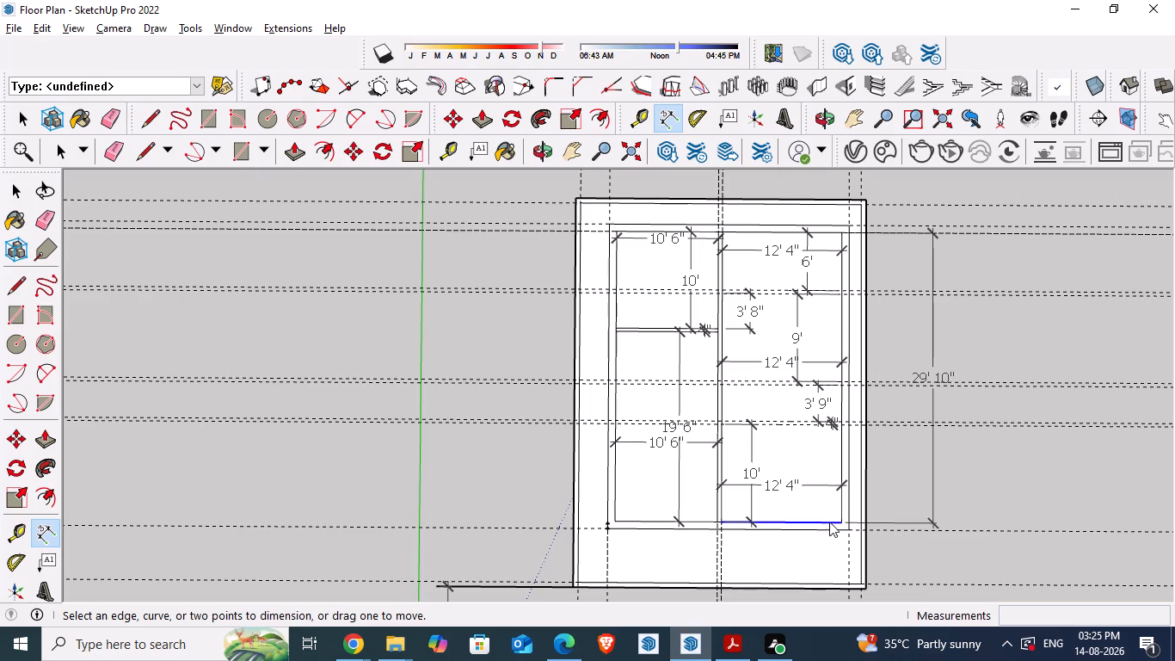
key("alt+Tab")
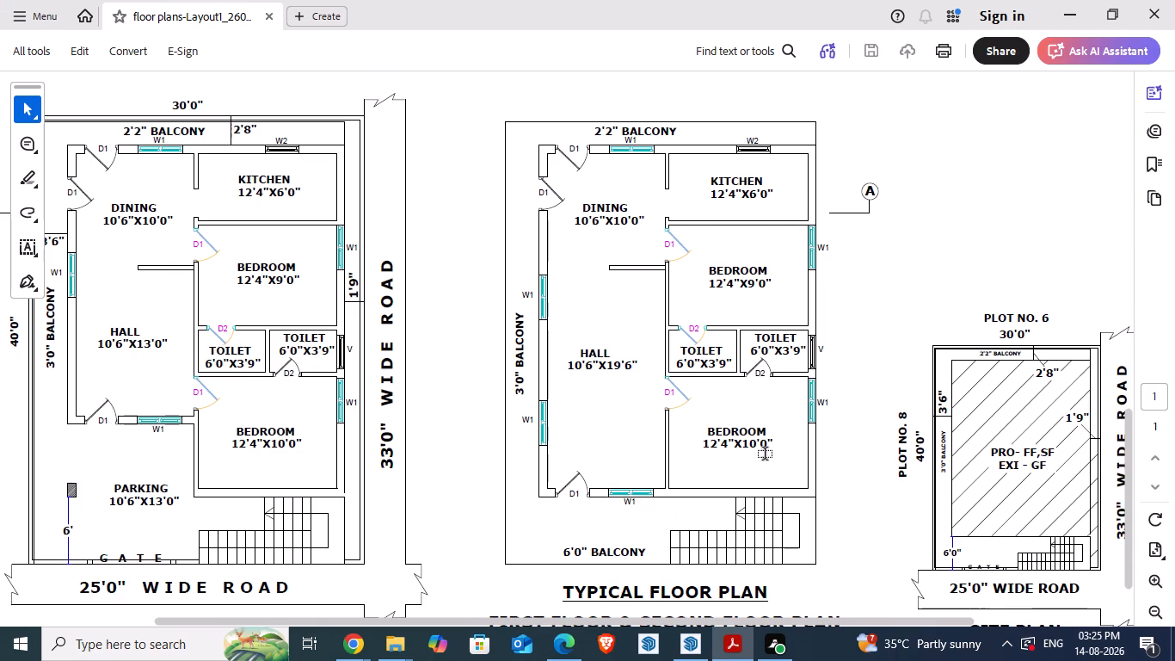
key("alt+Tab")
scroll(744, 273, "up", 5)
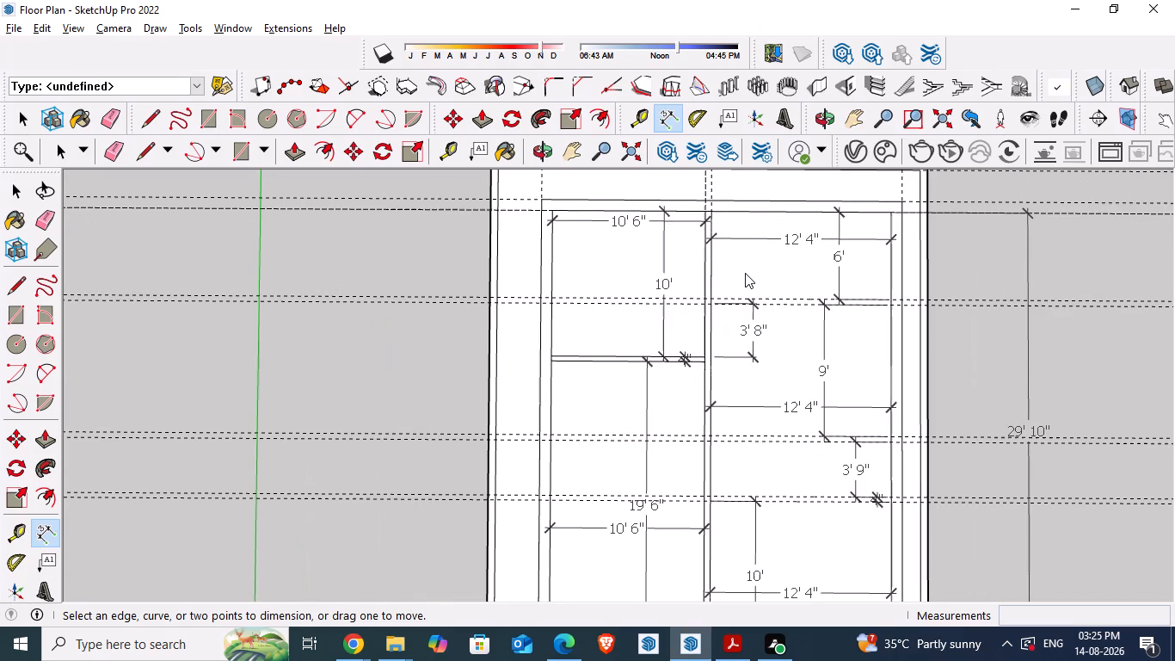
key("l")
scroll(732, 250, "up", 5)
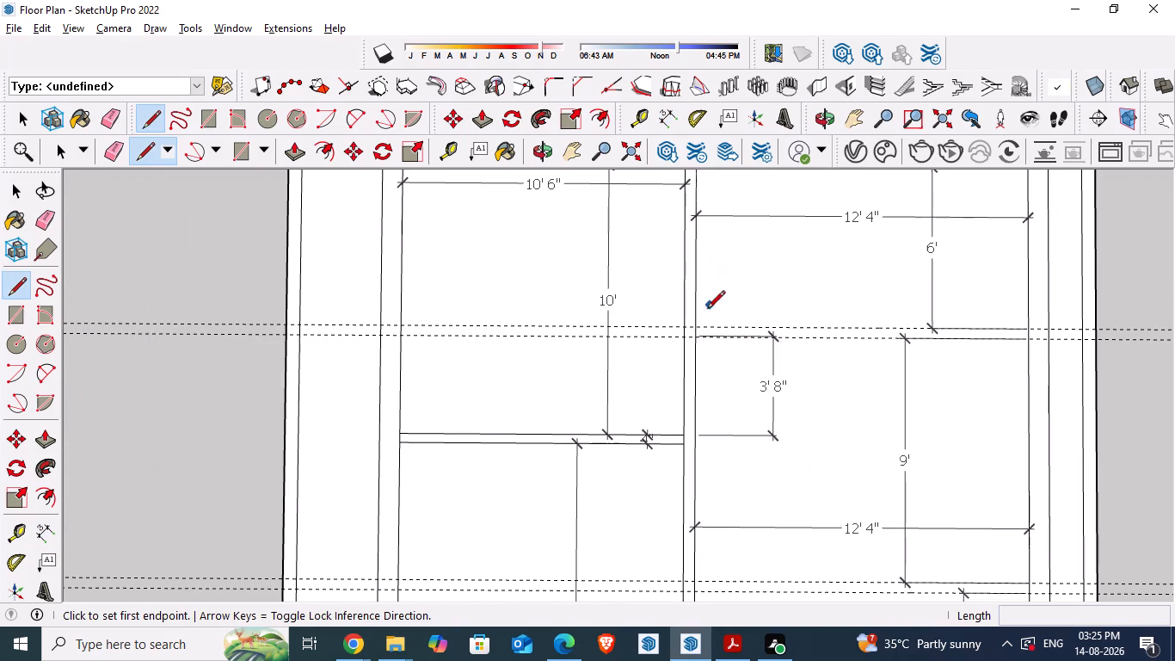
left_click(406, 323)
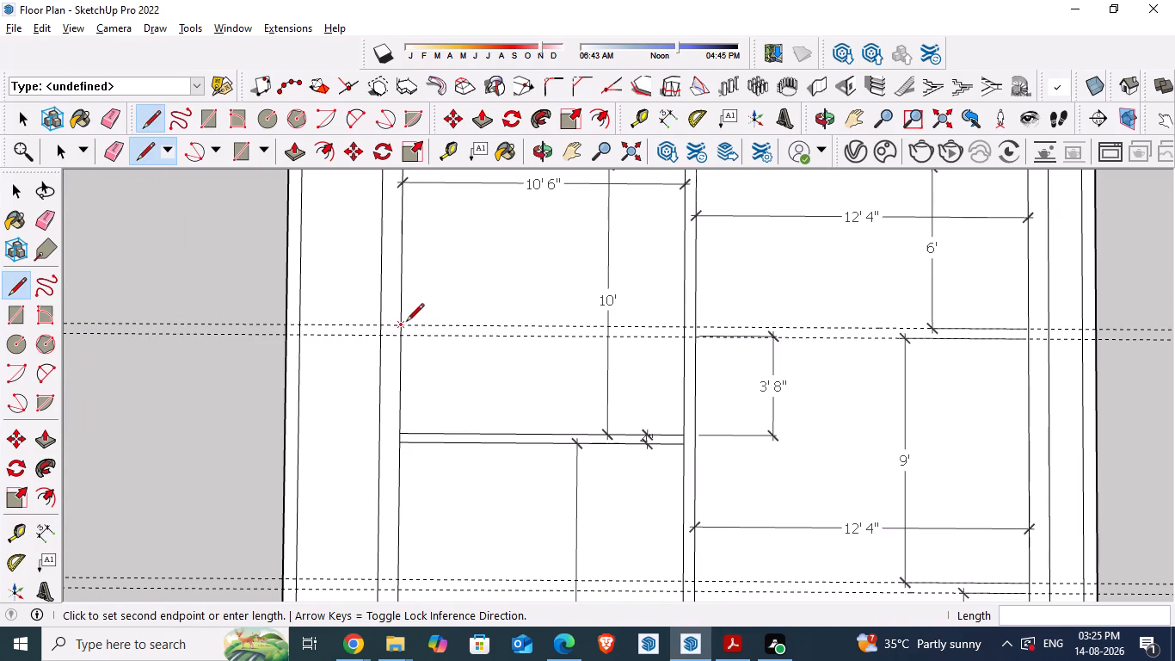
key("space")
Draw both 12' 4" edges of the kitchen–bedroom wall along its guides, between the central wall and the outer wall.
scroll(501, 372, "down", 7)
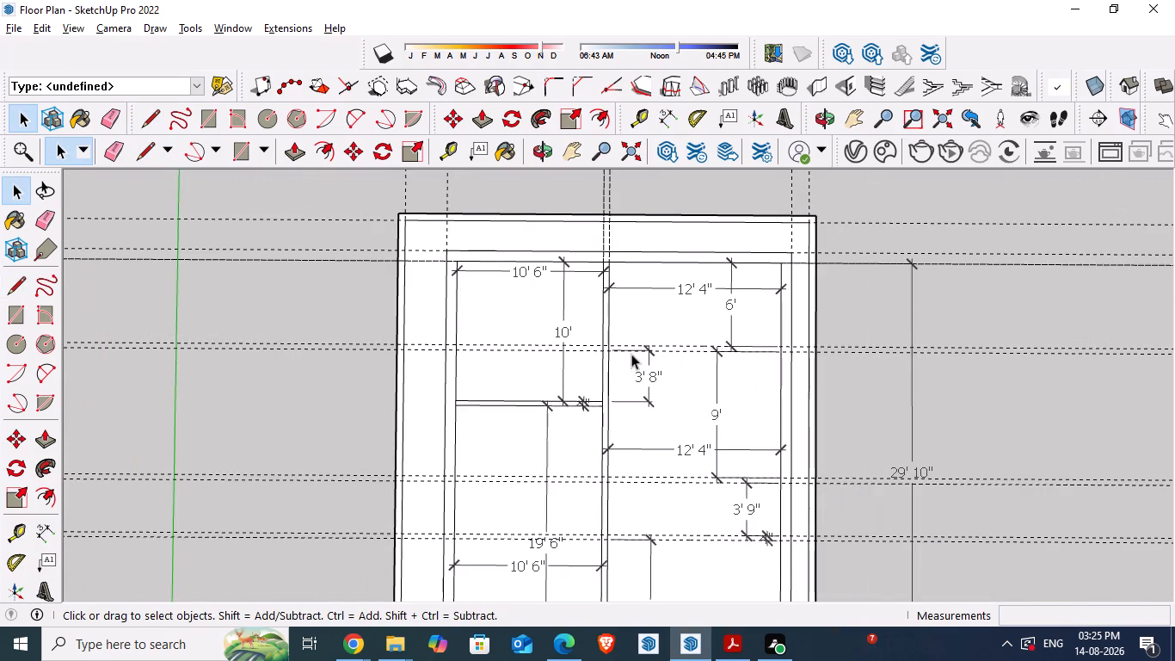
scroll(698, 354, "up", 4)
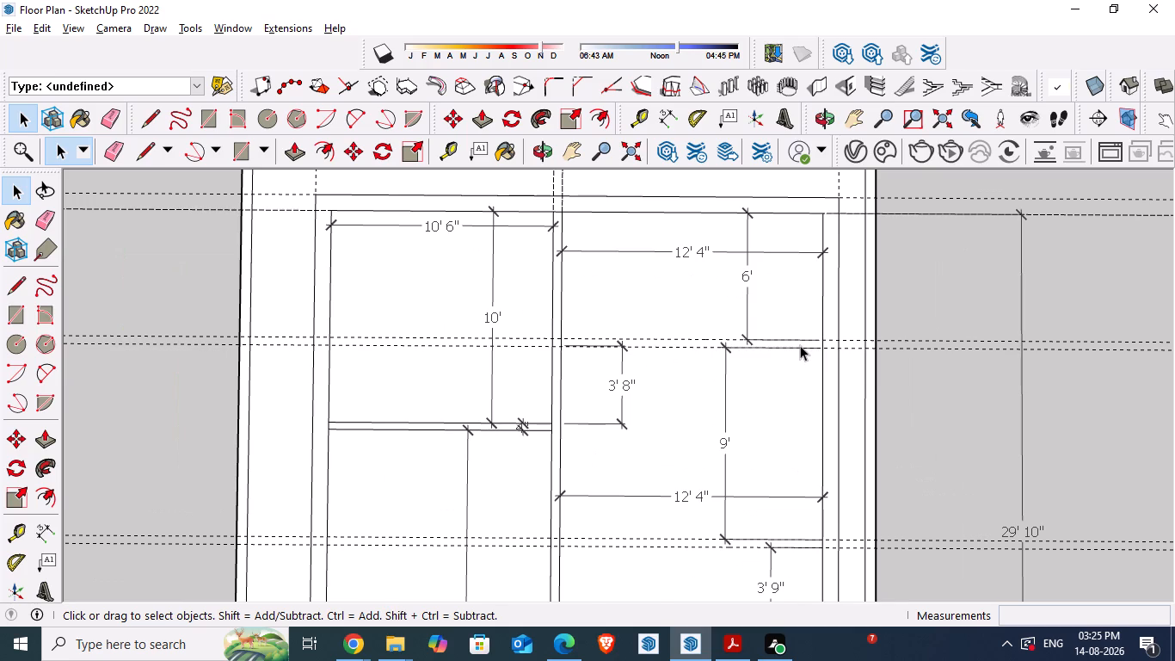
key("l")
left_click(822, 338)
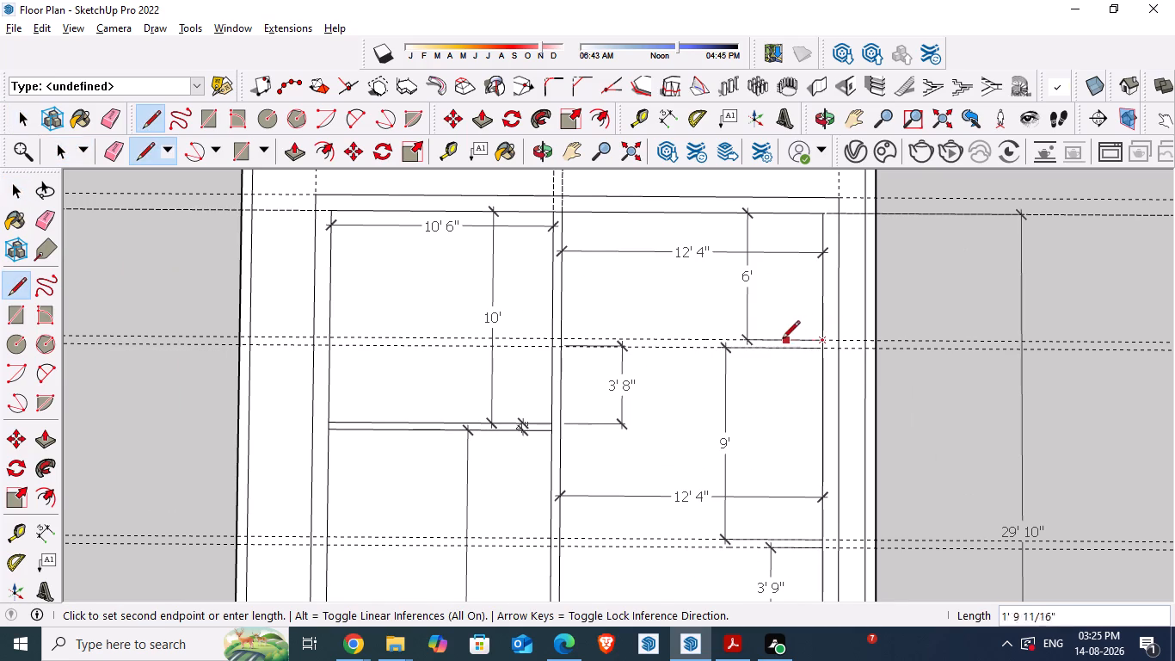
left_click(566, 333)
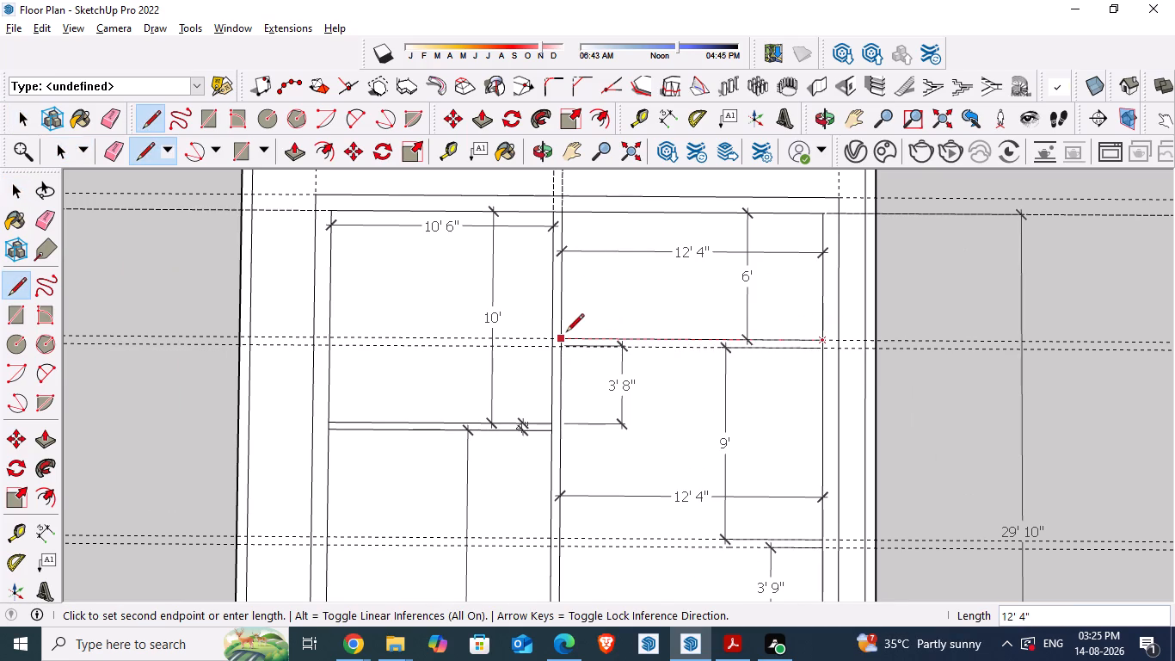
scroll(548, 353, "up", 10)
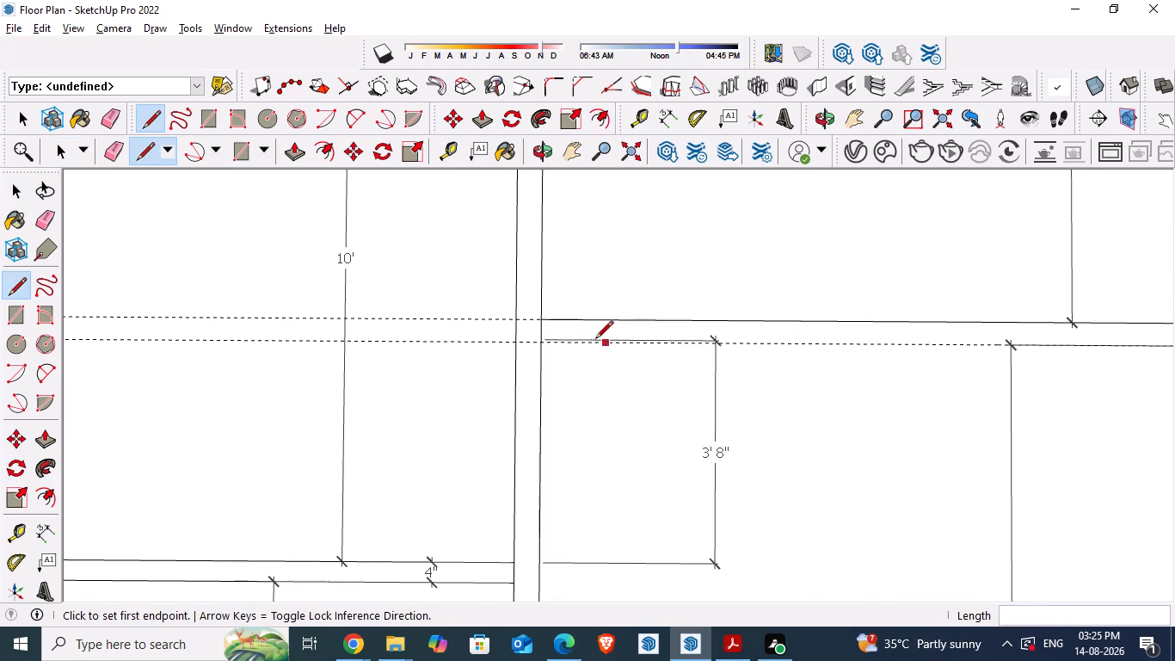
left_click(547, 342)
scroll(544, 339, "down", 6)
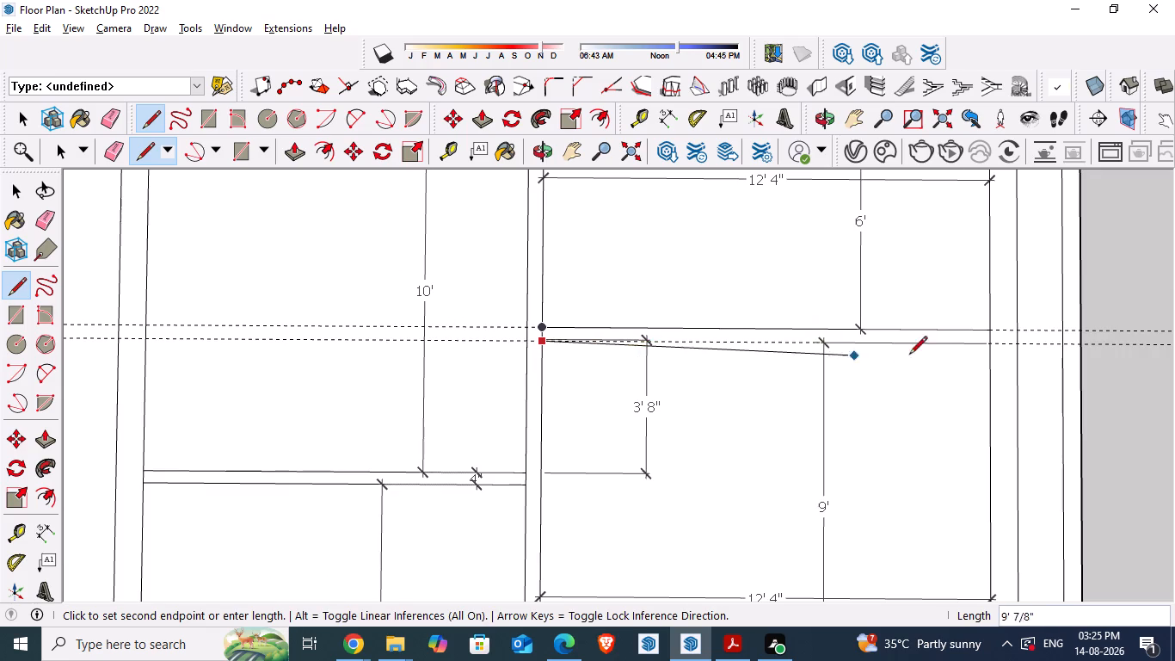
left_click(989, 346)
Draw the 12' 4" upper edges of both toilet walls along their guides, between the central wall and the outer wall.
scroll(719, 243, "down", 5)
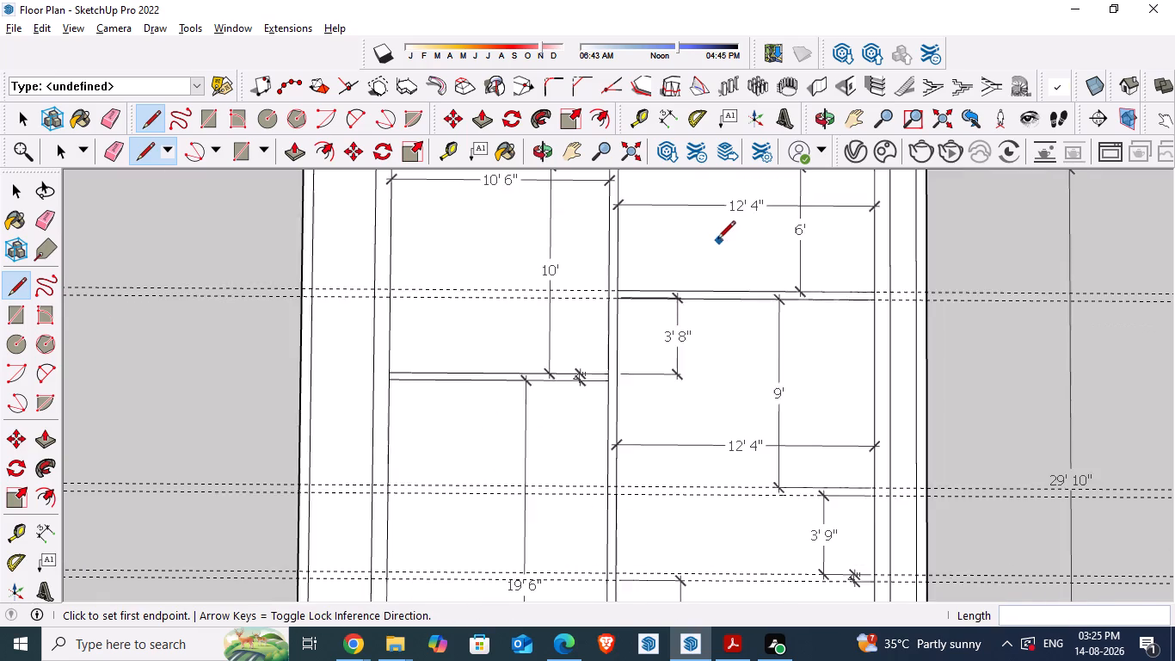
scroll(717, 240, "down", 6)
scroll(659, 474, "up", 6)
scroll(716, 368, "up", 4)
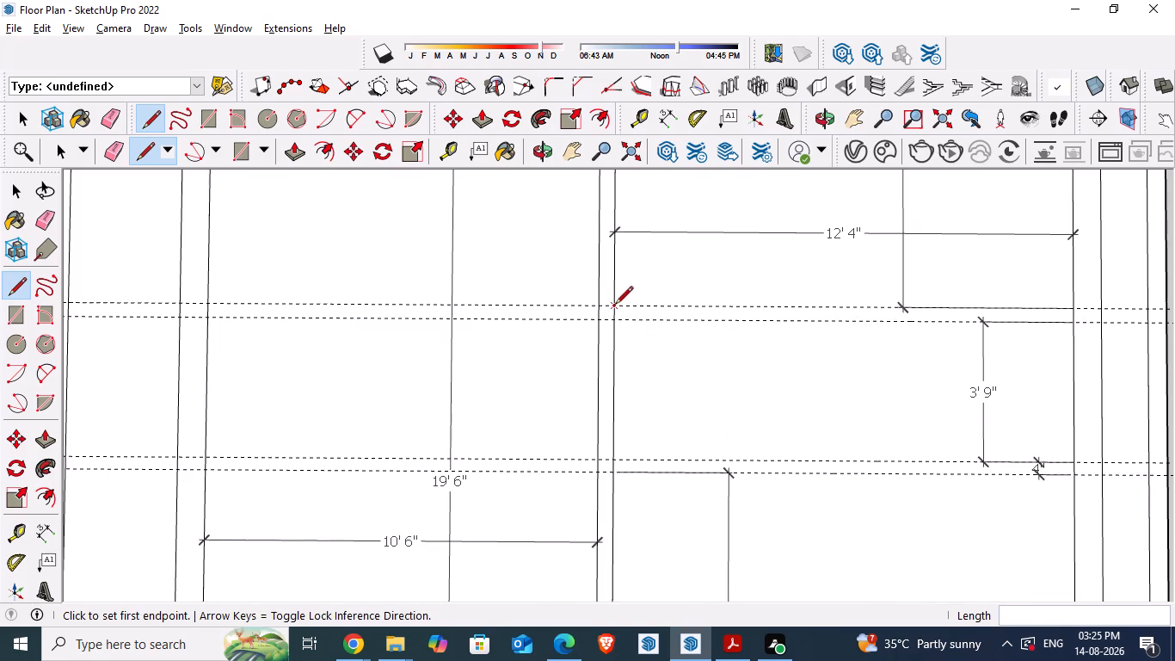
left_click(615, 306)
scroll(608, 306, "down", 5)
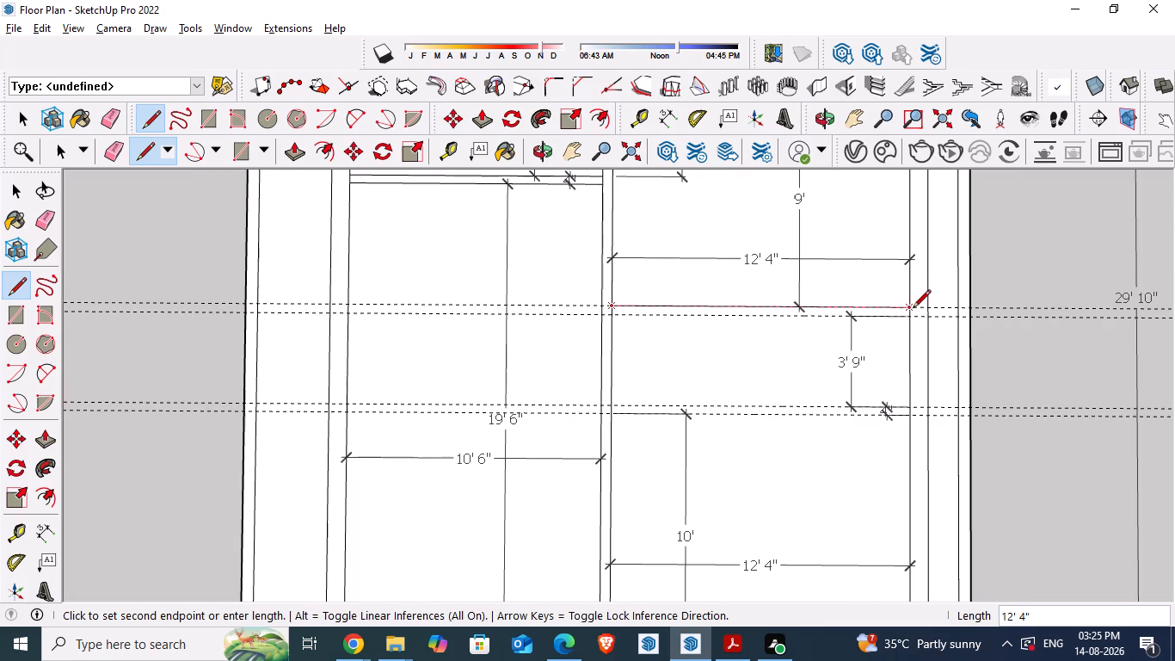
left_click(913, 309)
left_click(910, 408)
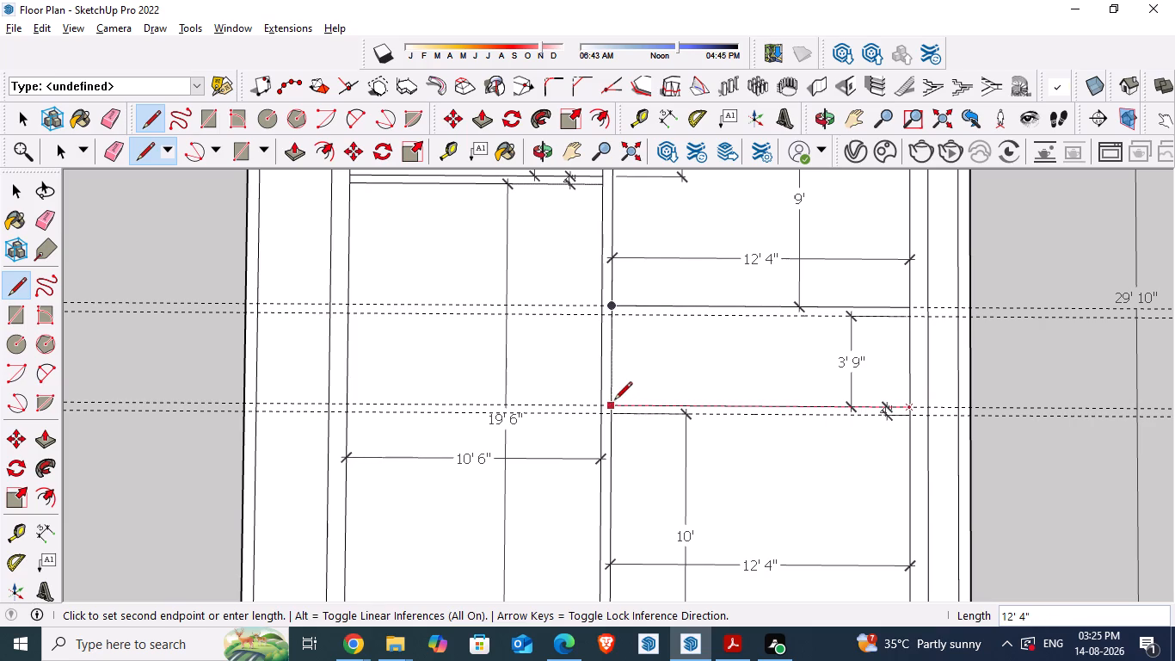
left_click(614, 401)
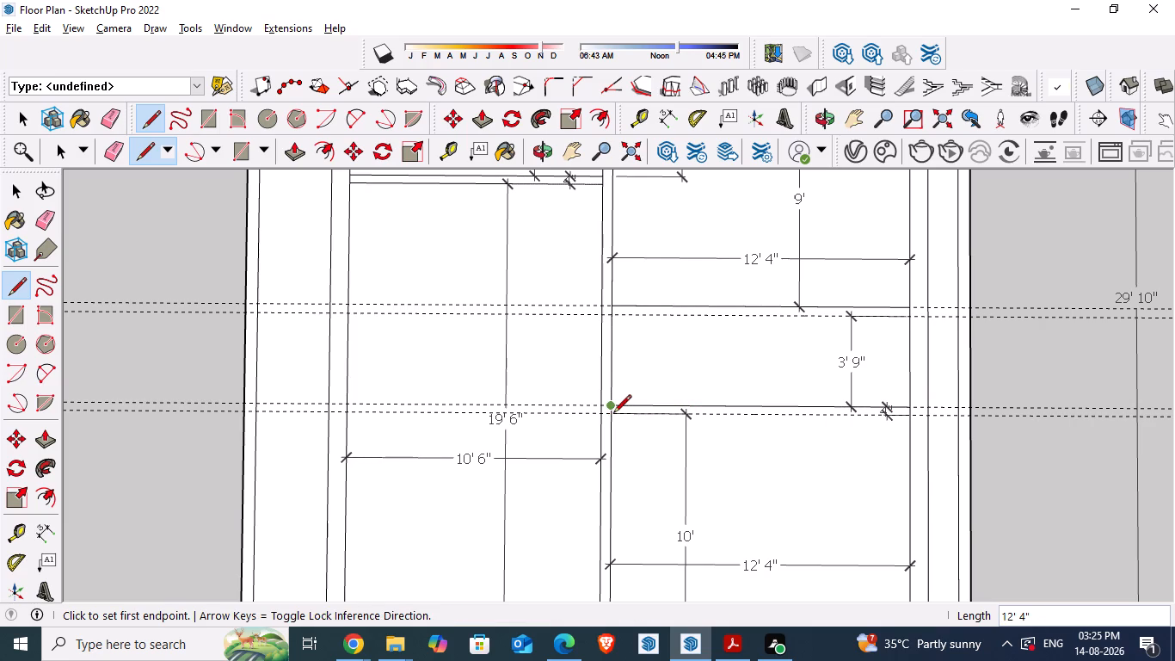
Draw the 12' 4" lower edges of both toilet walls along their guides, and save the model.
scroll(618, 422, "up", 5)
left_click(608, 405)
scroll(588, 398, "down", 5)
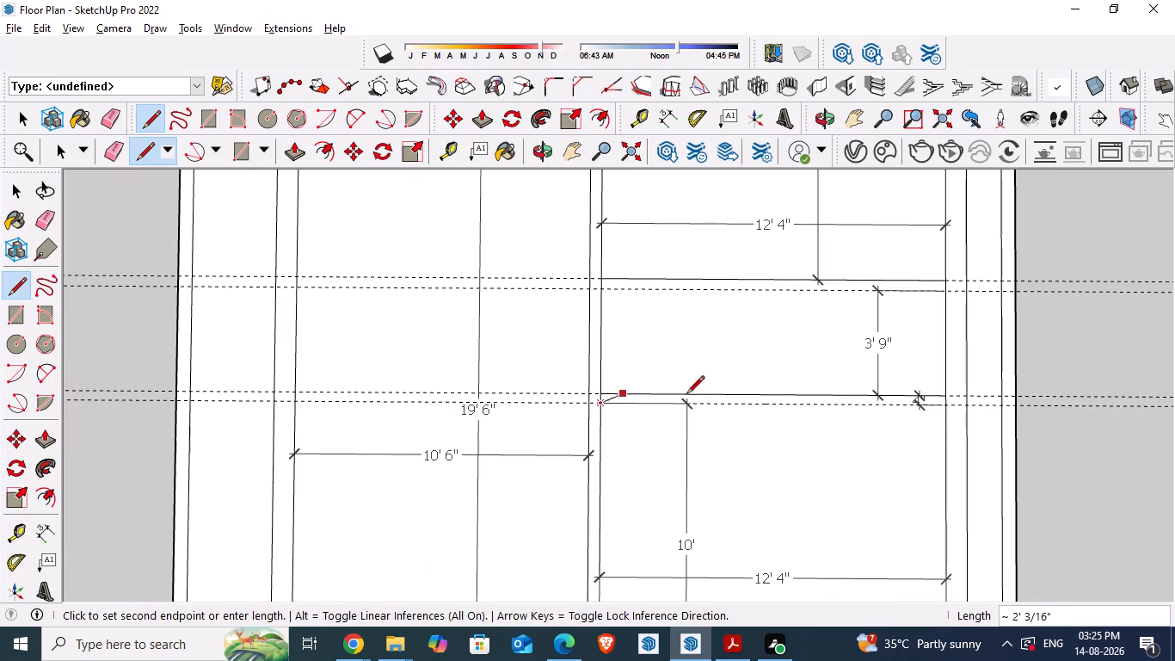
left_click(942, 409)
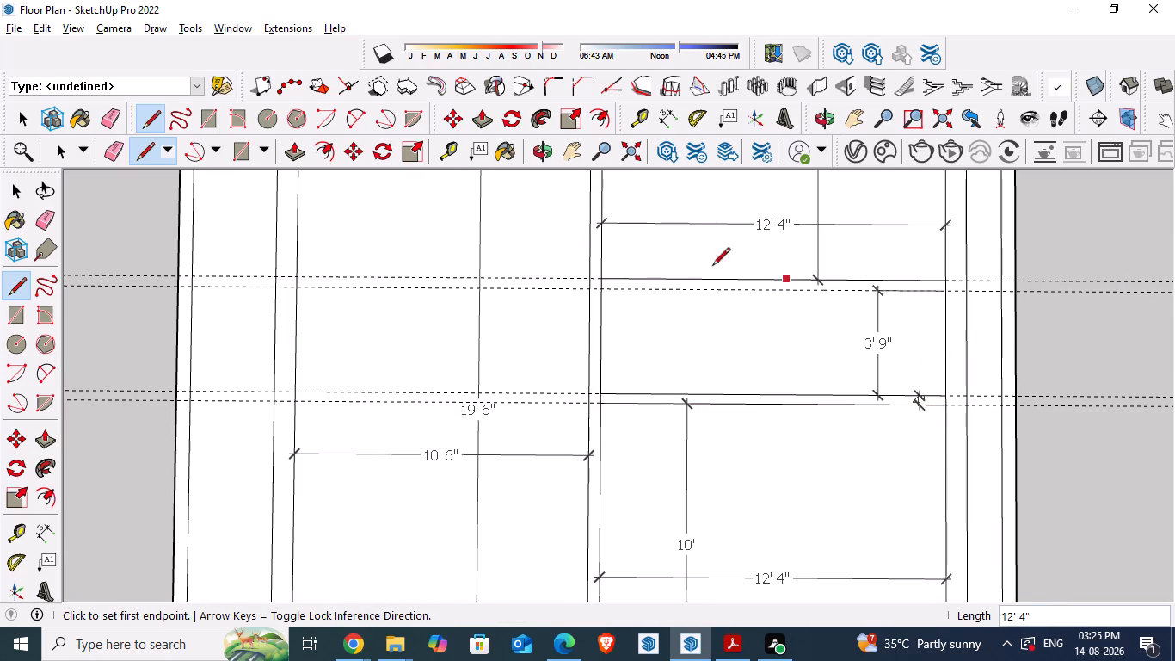
left_click(607, 290)
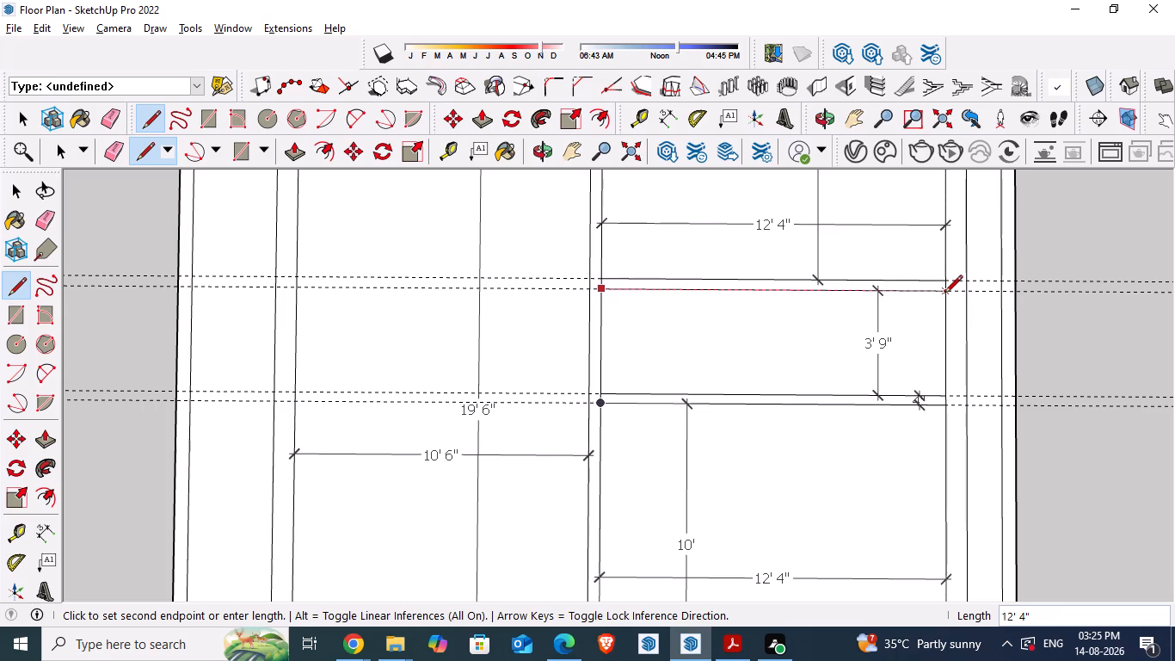
left_click(944, 294)
scroll(731, 310, "down", 10)
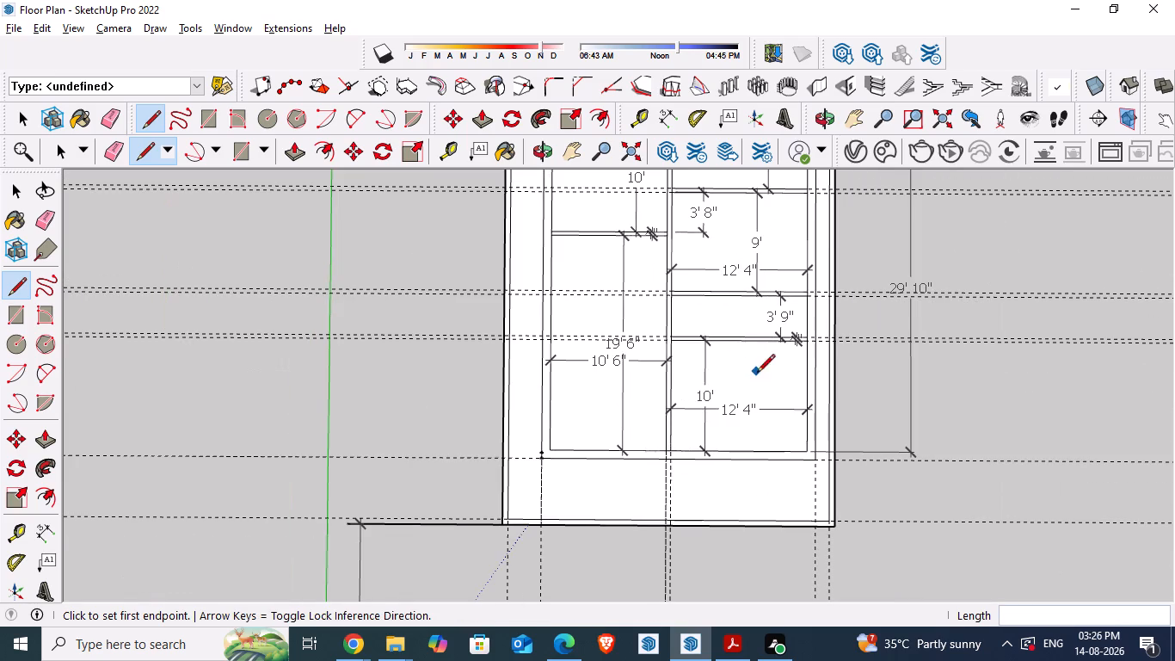
scroll(717, 422, "down", 3)
scroll(717, 263, "up", 3)
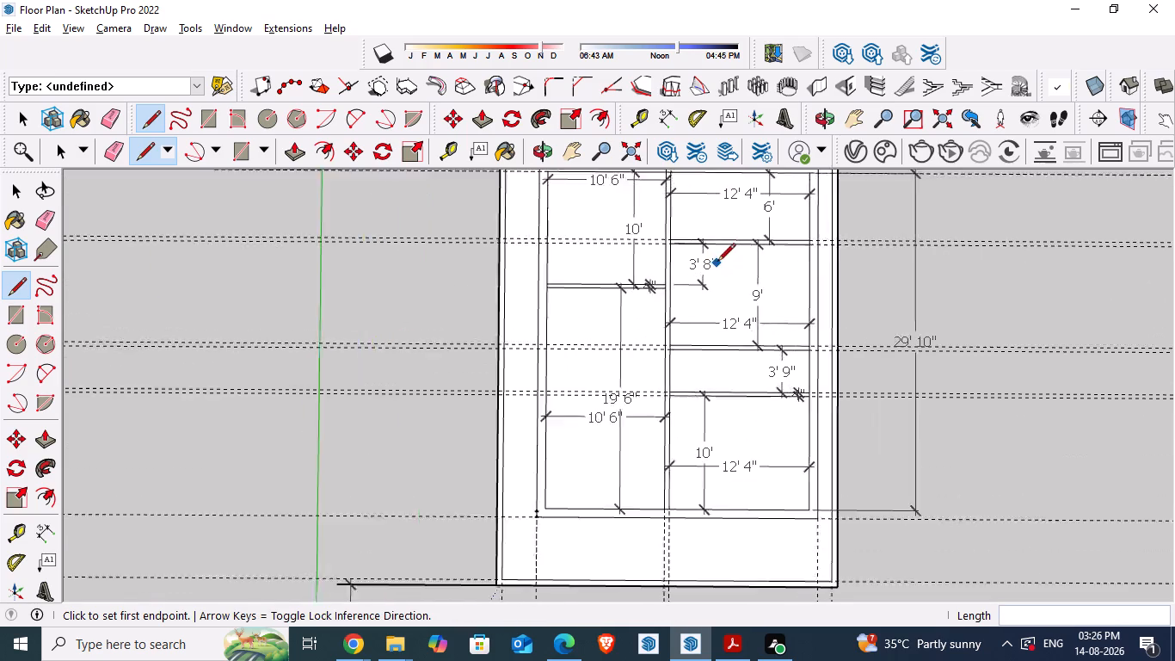
scroll(717, 263, "up", 1)
scroll(730, 293, "down", 4)
scroll(735, 204, "up", 5)
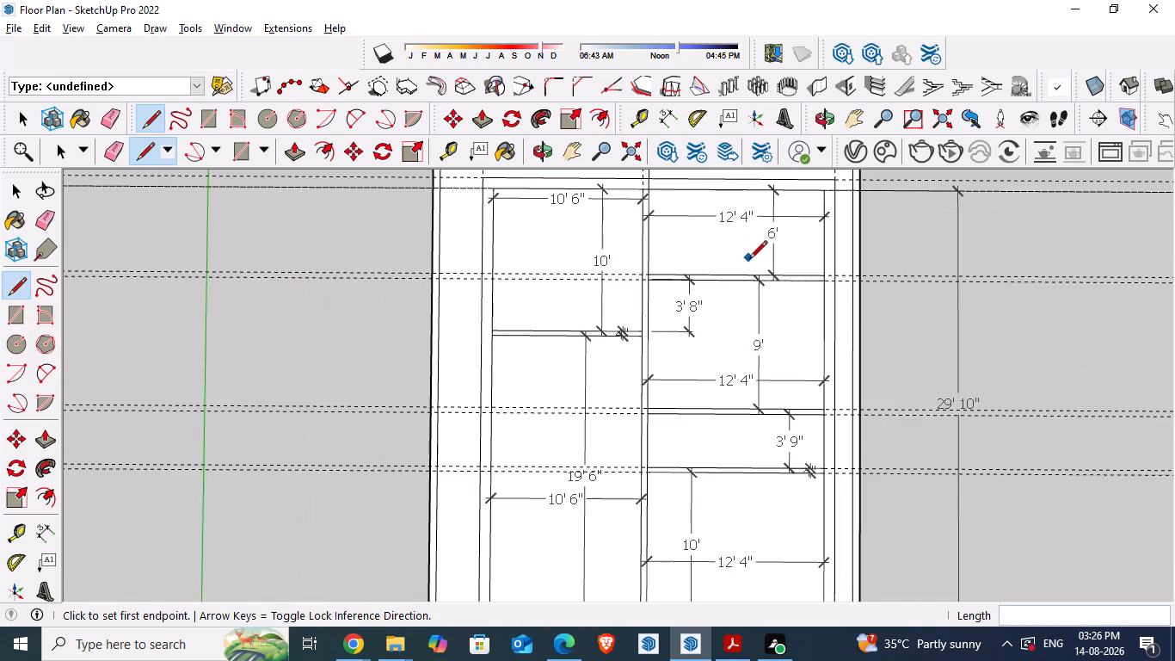
key("ctrl+s")
Erase the horizontal and vertical construction guides that cross the floor plan.
key("space")
scroll(594, 371, "down", 9)
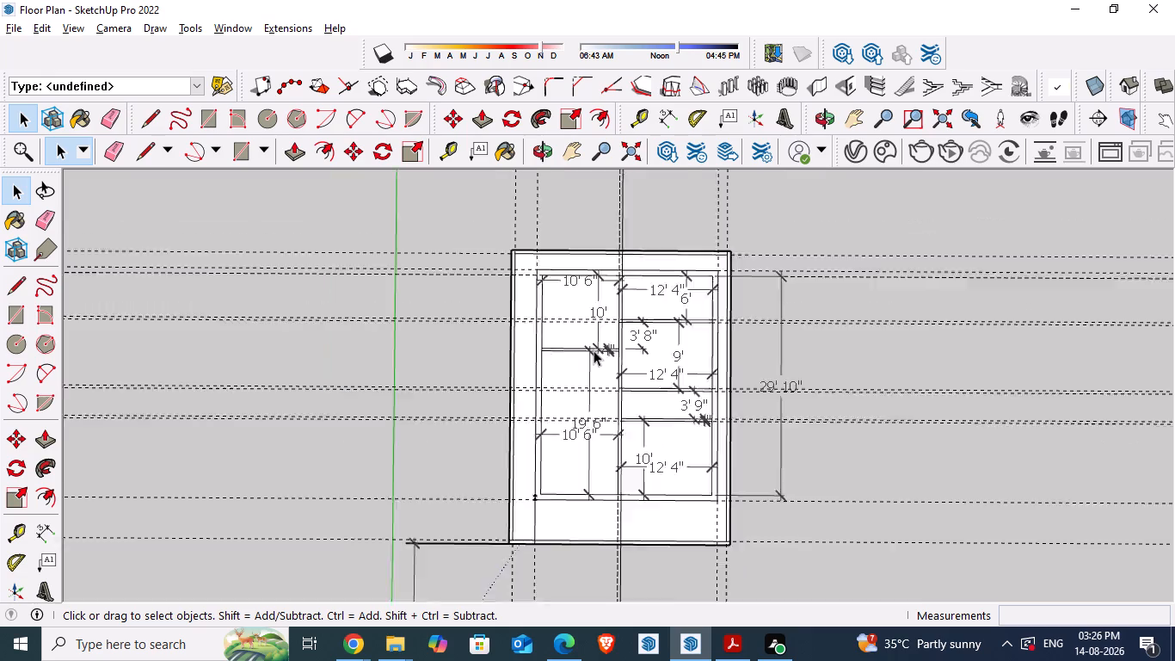
scroll(594, 350, "down", 2)
key("e")
left_click_drag(829, 256, 959, 496)
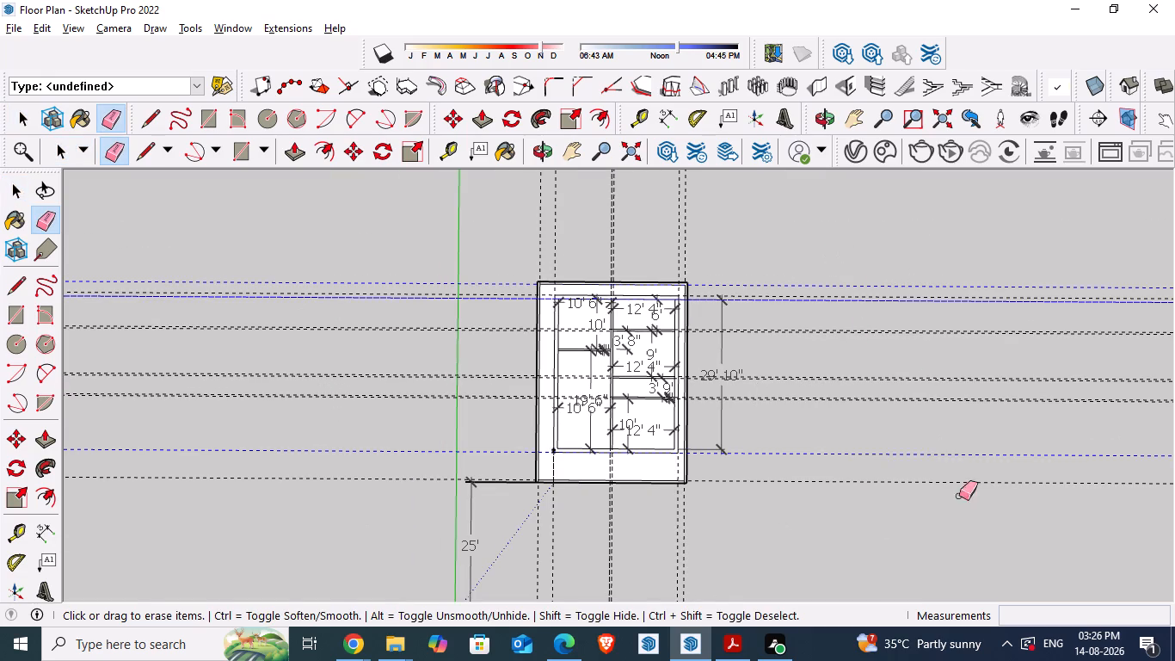
left_click_drag(959, 496, 964, 506)
left_click_drag(958, 488, 956, 475)
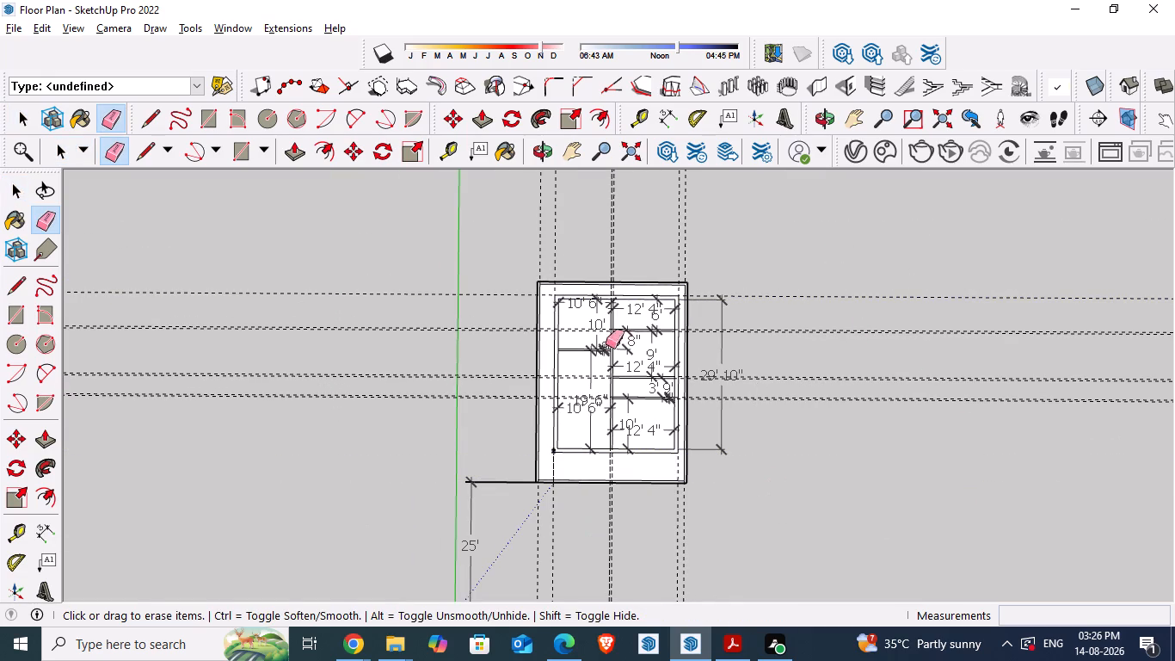
left_click_drag(514, 185, 696, 195)
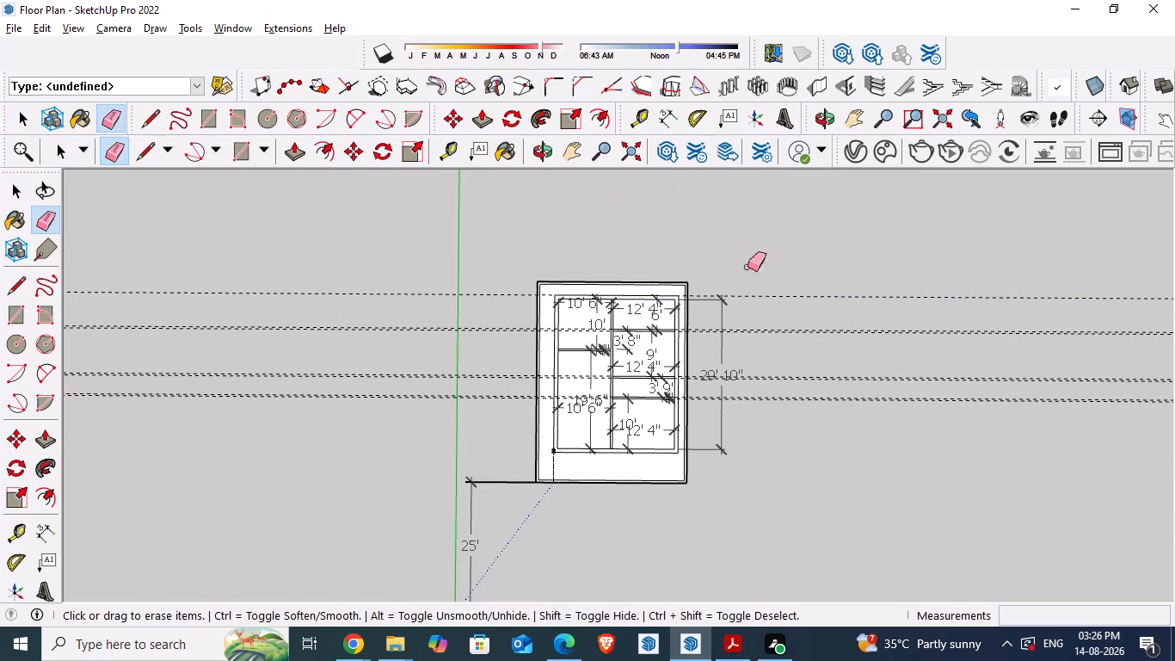
left_click_drag(812, 272, 916, 418)
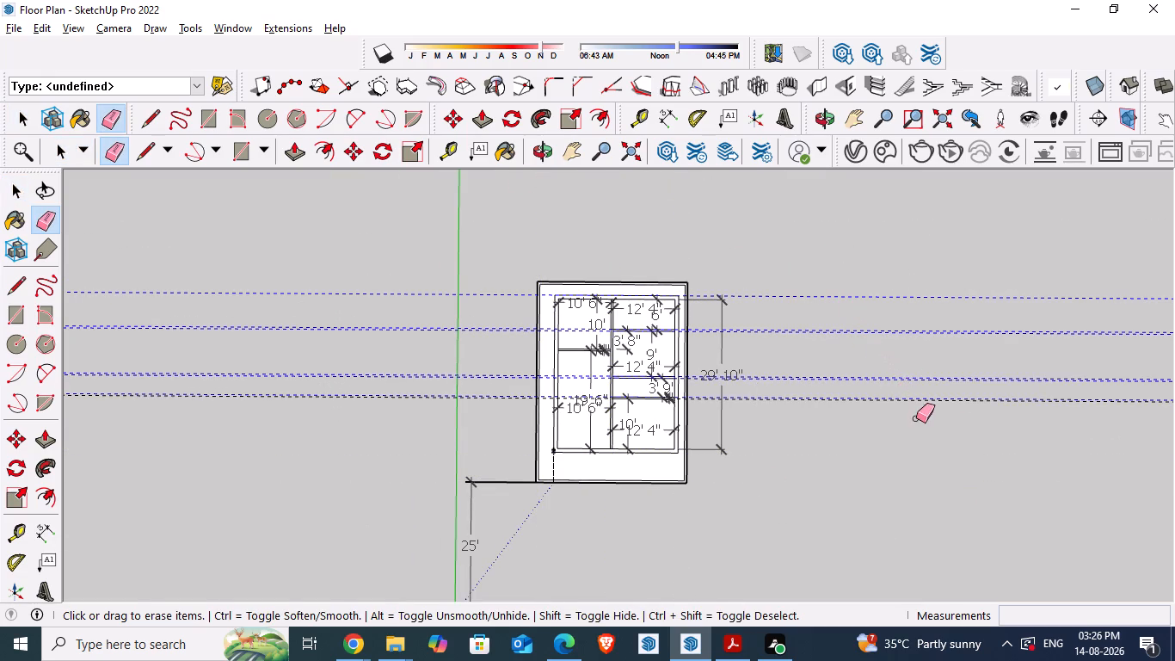
left_click_drag(916, 418, 918, 419)
Erase the 19' 6" and 10' 6" dimensions inside the large room beside the central wall.
scroll(466, 335, "down", 4)
scroll(503, 519, "up", 5)
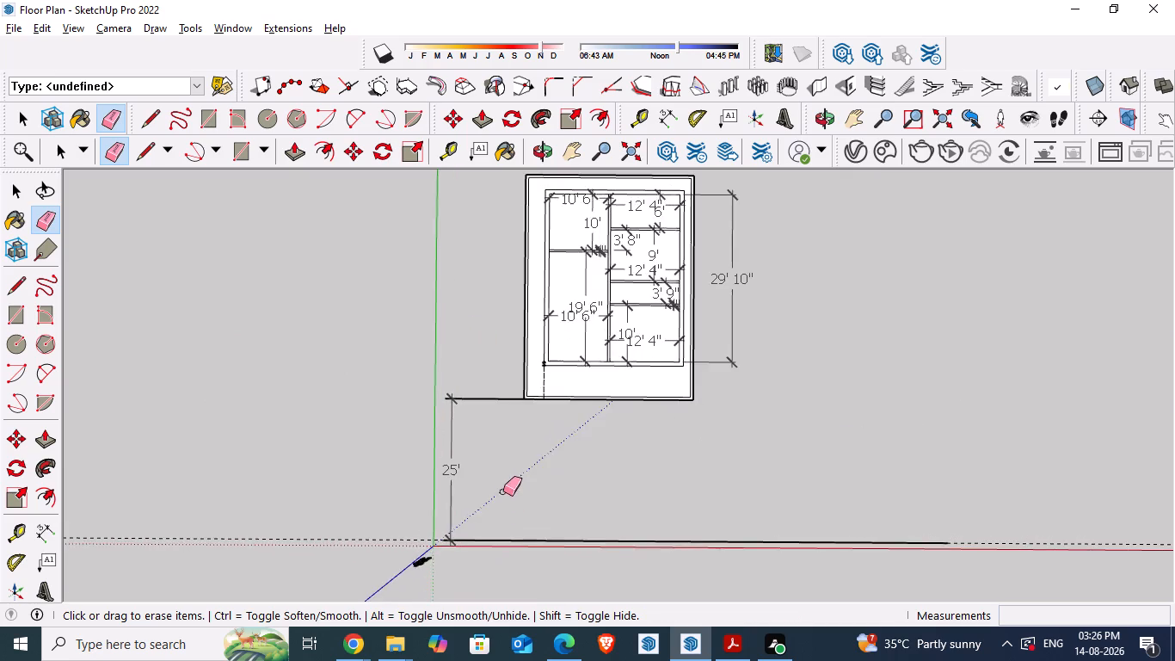
scroll(505, 484, "up", 6)
scroll(511, 484, "down", 10)
scroll(555, 494, "up", 1)
middle_click_drag(555, 494, 573, 442)
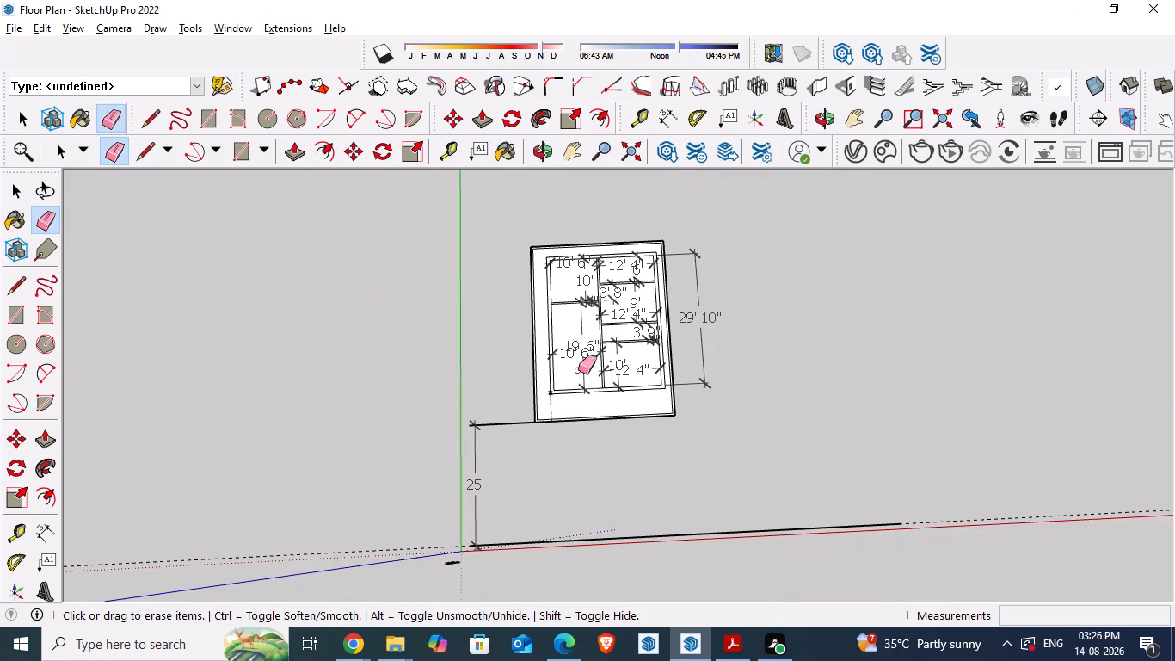
scroll(591, 306, "up", 11)
left_click_drag(509, 394, 582, 458)
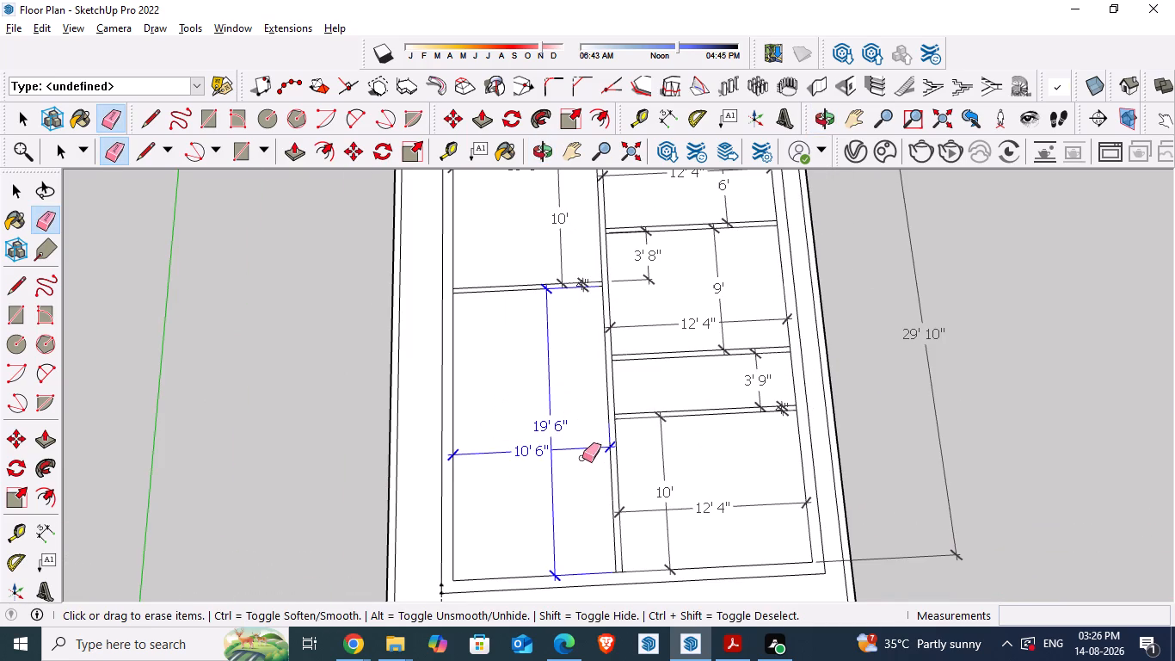
left_click_drag(582, 458, 576, 482)
Erase the dimensions inside the 10' deep room, the kitchen and the upper bedroom, including the 3' 8" offset dimension.
scroll(556, 503, "down", 5)
scroll(541, 297, "up", 10)
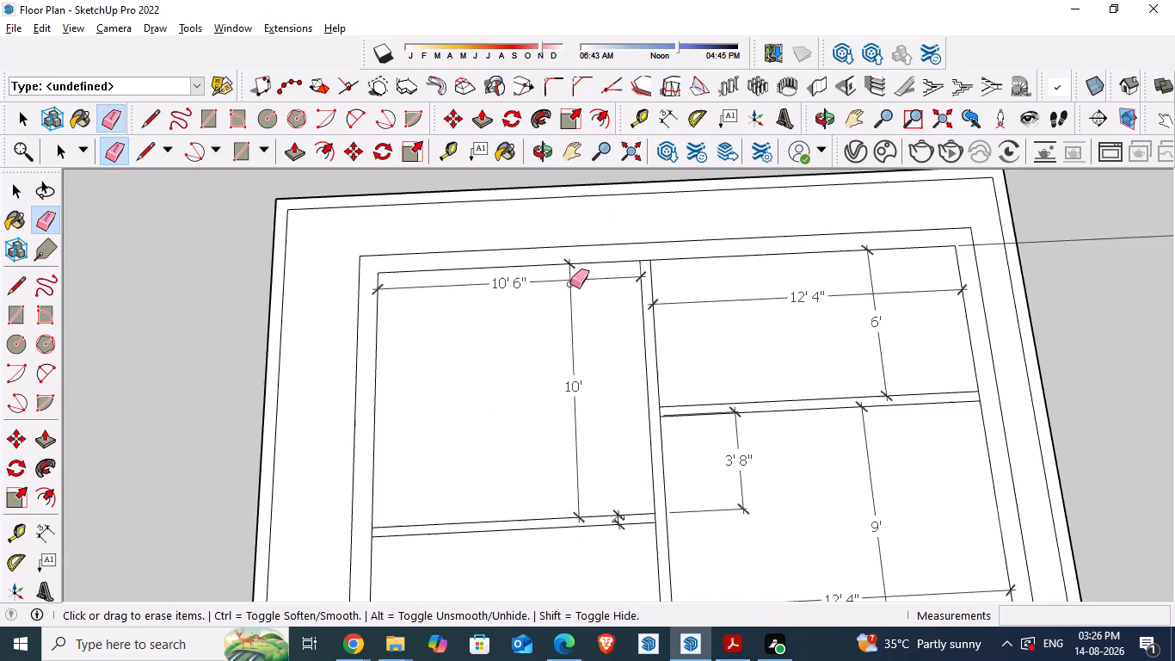
left_click_drag(566, 275, 598, 318)
left_click_drag(756, 286, 803, 300)
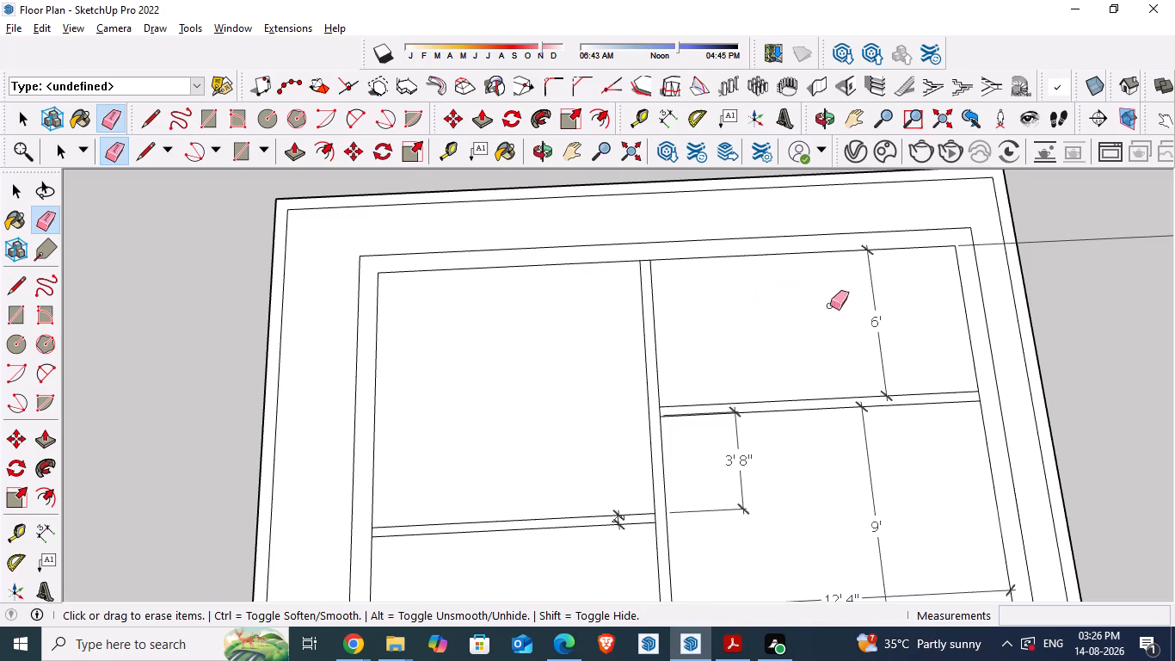
left_click_drag(845, 281, 894, 318)
scroll(678, 347, "down", 4)
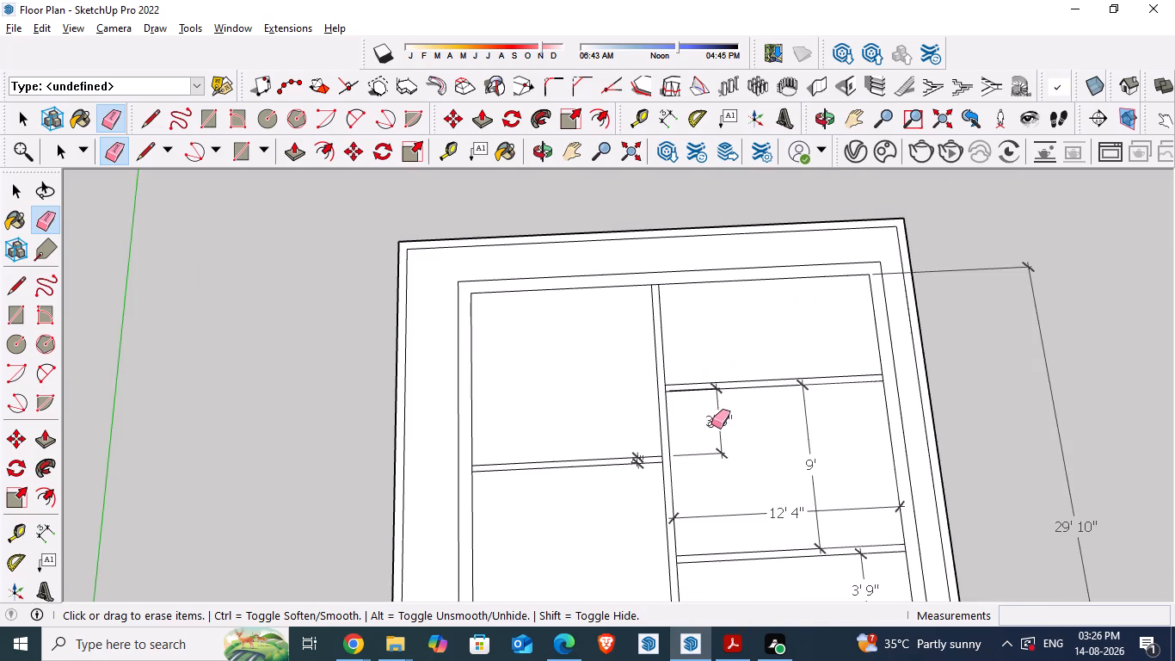
left_click(717, 423)
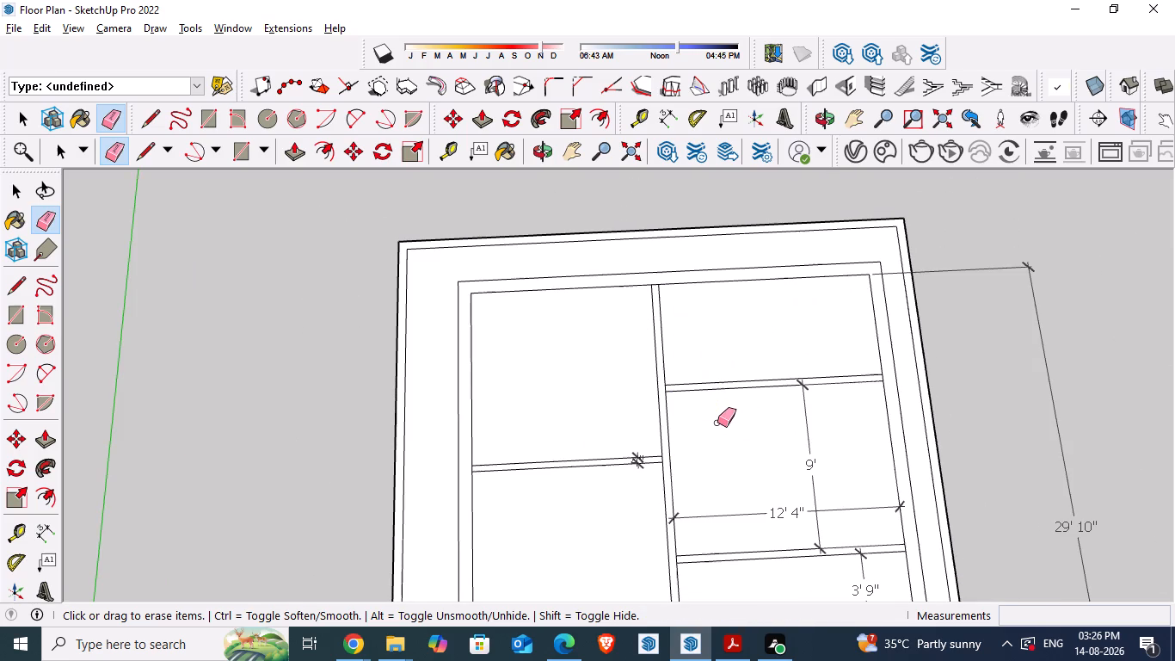
left_click(809, 449)
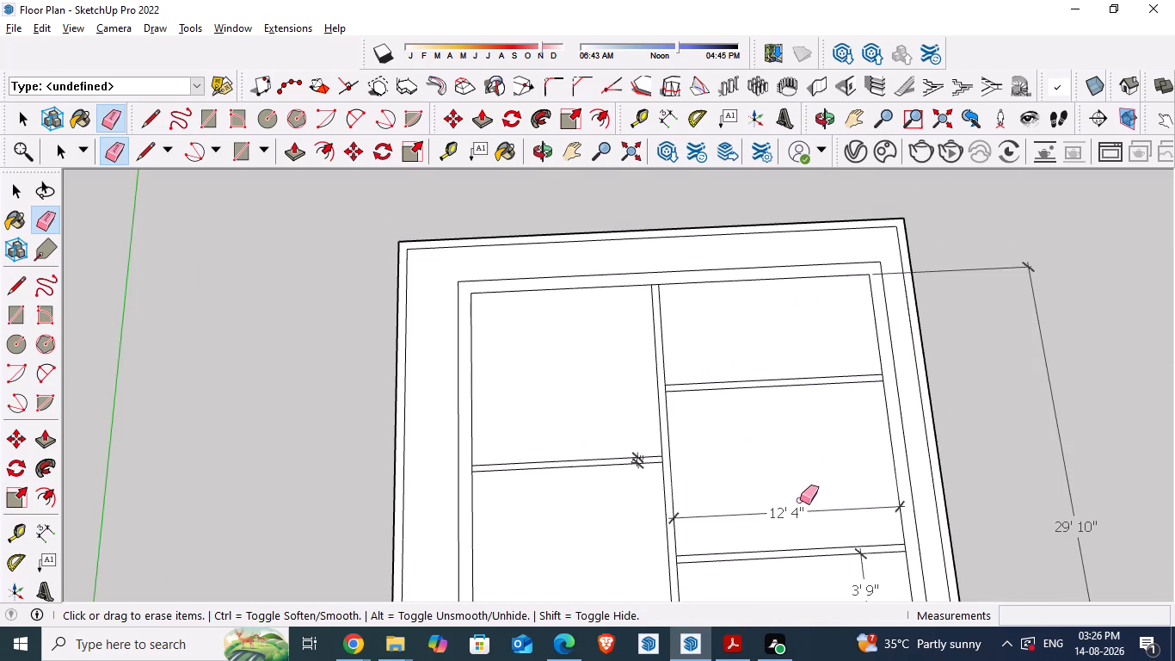
left_click(791, 513)
Erase the toilets' 3' 9" depth dimension and the wall thickness dimension on the toilets' lower wall.
scroll(720, 358, "down", 7)
middle_click_drag(846, 447, 843, 472)
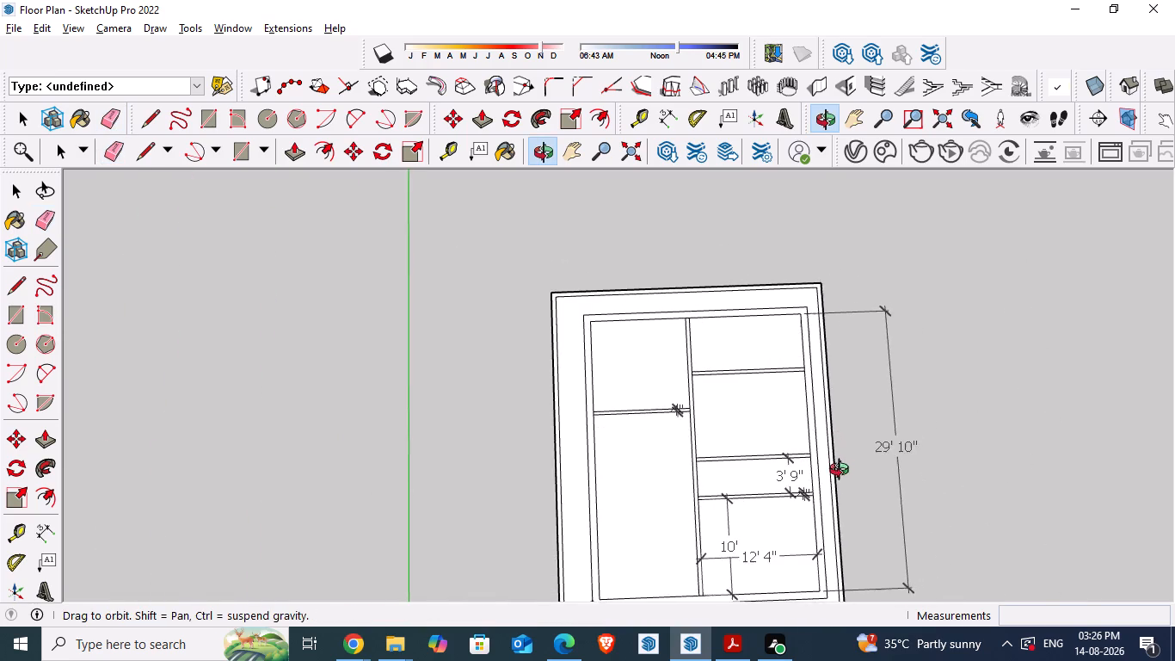
middle_click_drag(843, 472, 840, 490)
scroll(800, 505, "up", 11)
left_click(761, 422)
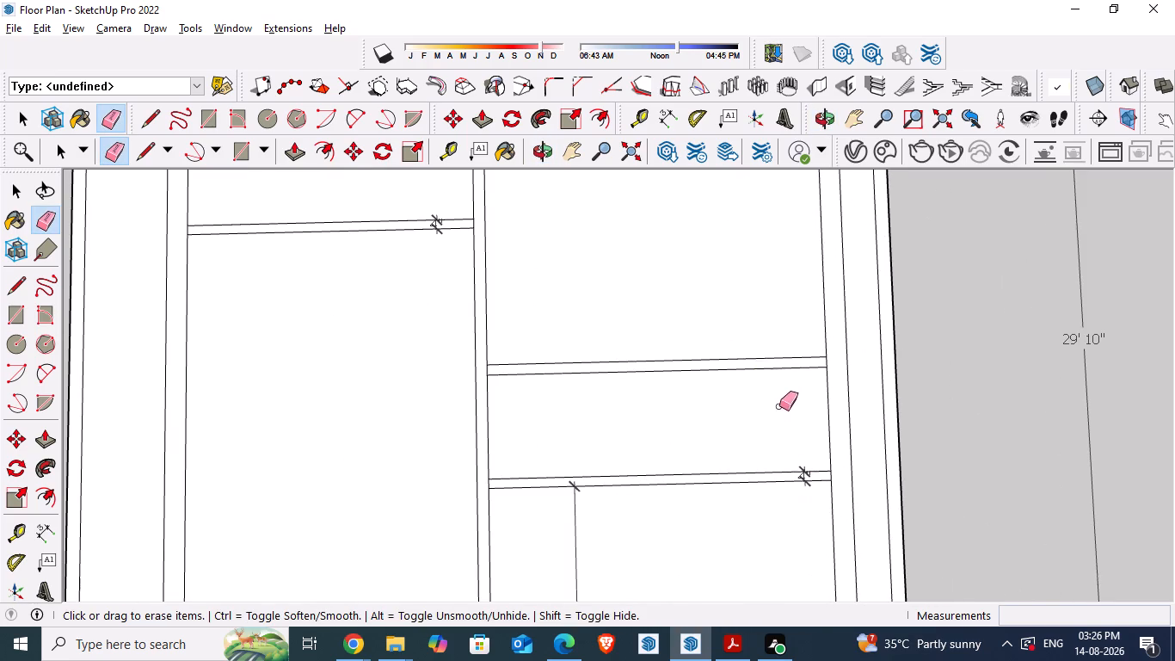
scroll(779, 405, "down", 1)
scroll(815, 479, "up", 12)
left_click(772, 457)
Erase the lower bedroom's 10' and 12' 4" dimensions and the overall 29' 10" dimension outside the house.
scroll(692, 272, "down", 2)
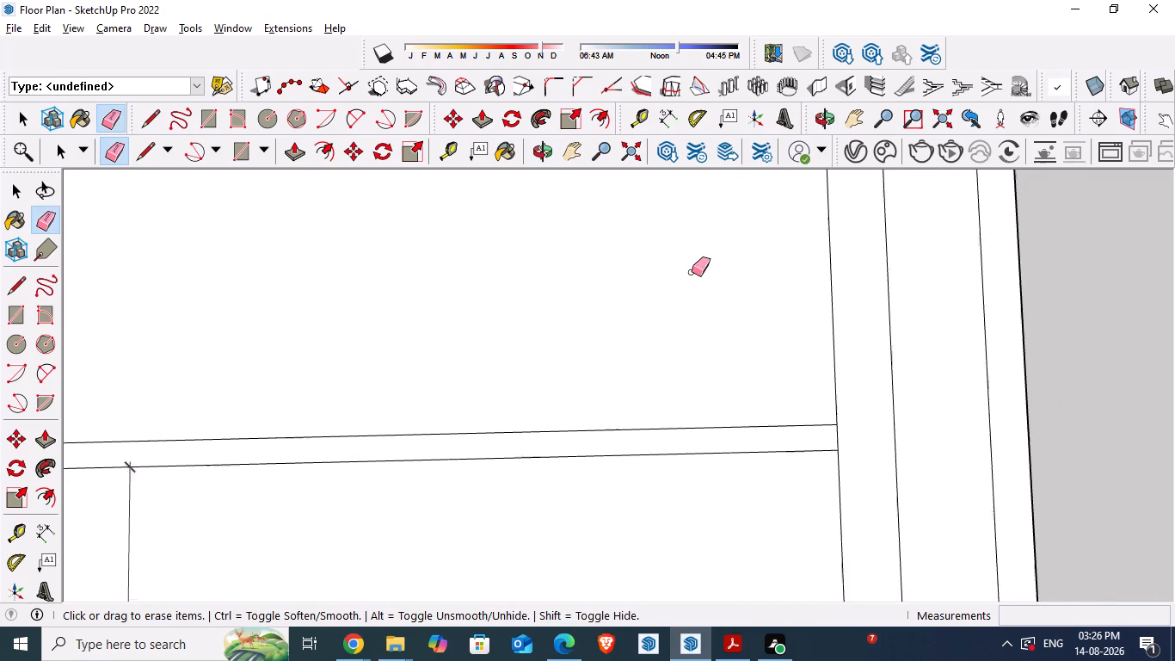
scroll(692, 272, "down", 10)
left_click_drag(484, 434, 604, 544)
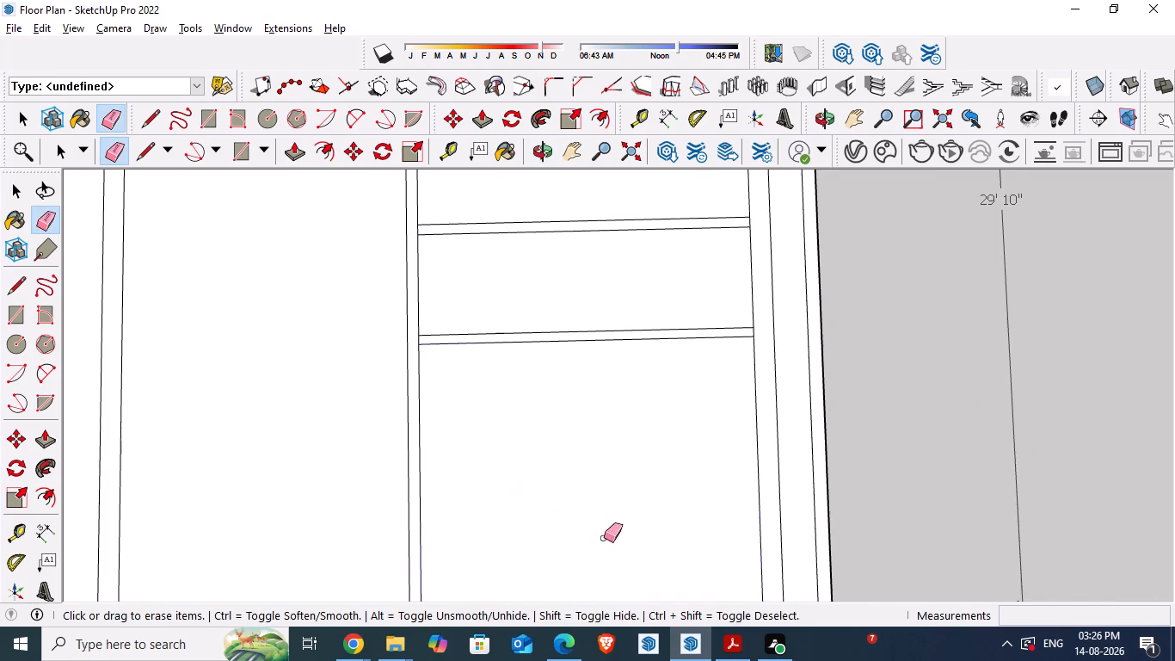
scroll(590, 359, "down", 9)
left_click_drag(754, 290, 796, 343)
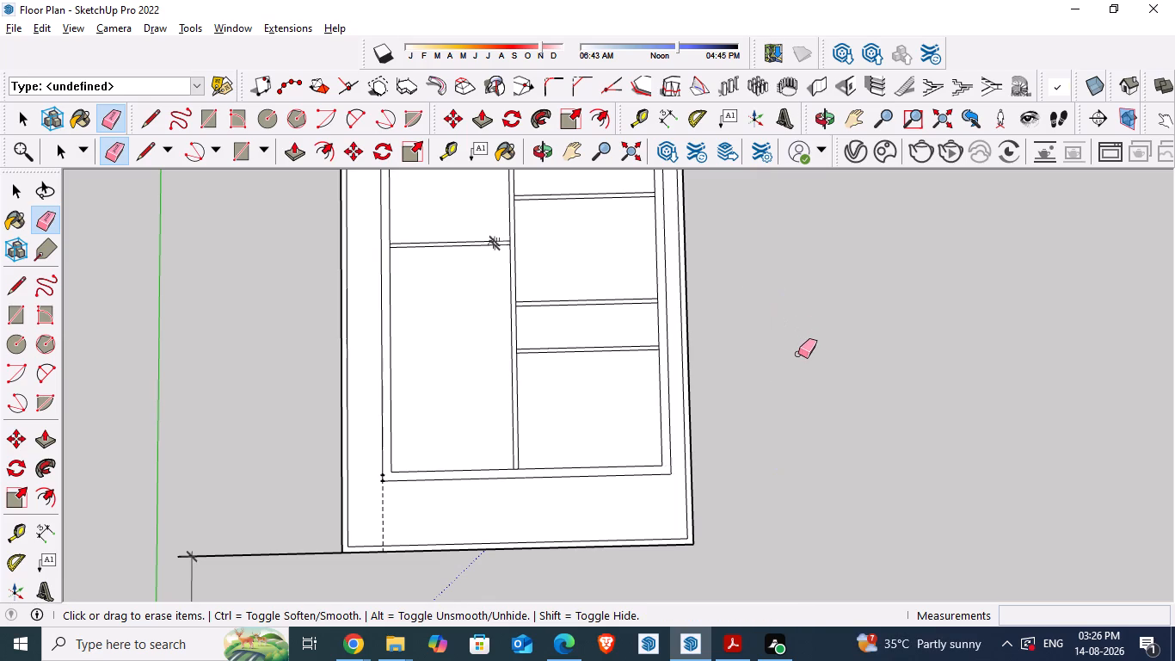
Erase the wall thickness dimension on the wall between the two rooms opposite the bedrooms.
scroll(806, 379, "down", 9)
scroll(650, 318, "up", 20)
scroll(650, 318, "up", 2)
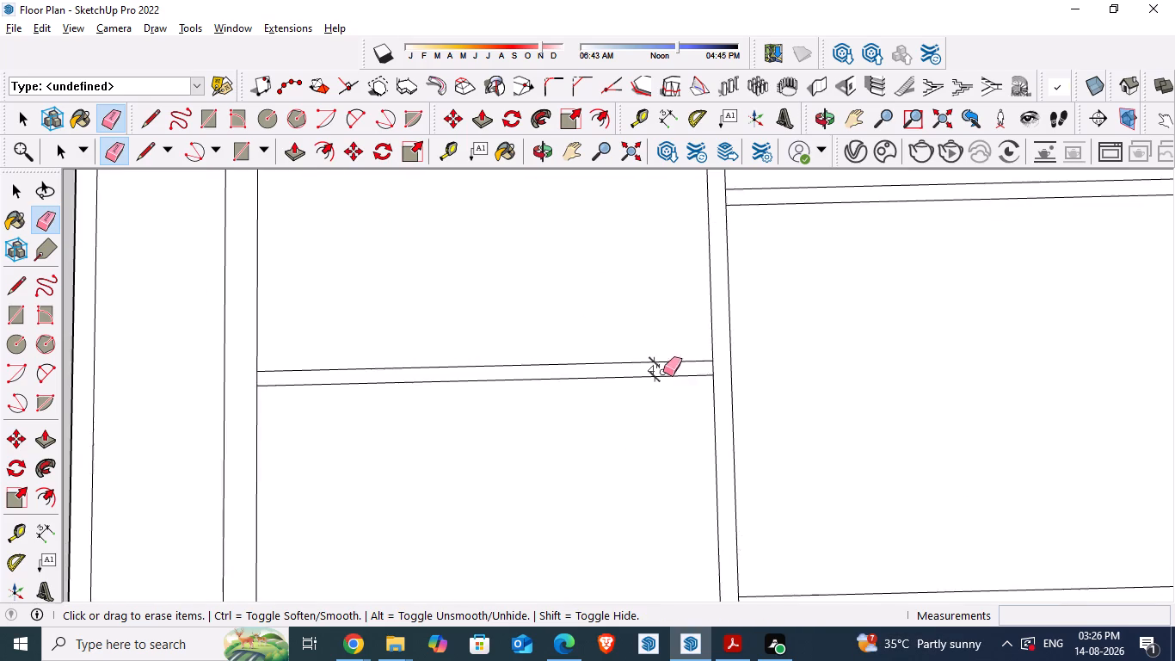
scroll(663, 372, "up", 5)
left_click(643, 362)
Inspect the interior walls and the outer wall's lower corner for leftover dimensions and guides.
scroll(608, 287, "down", 19)
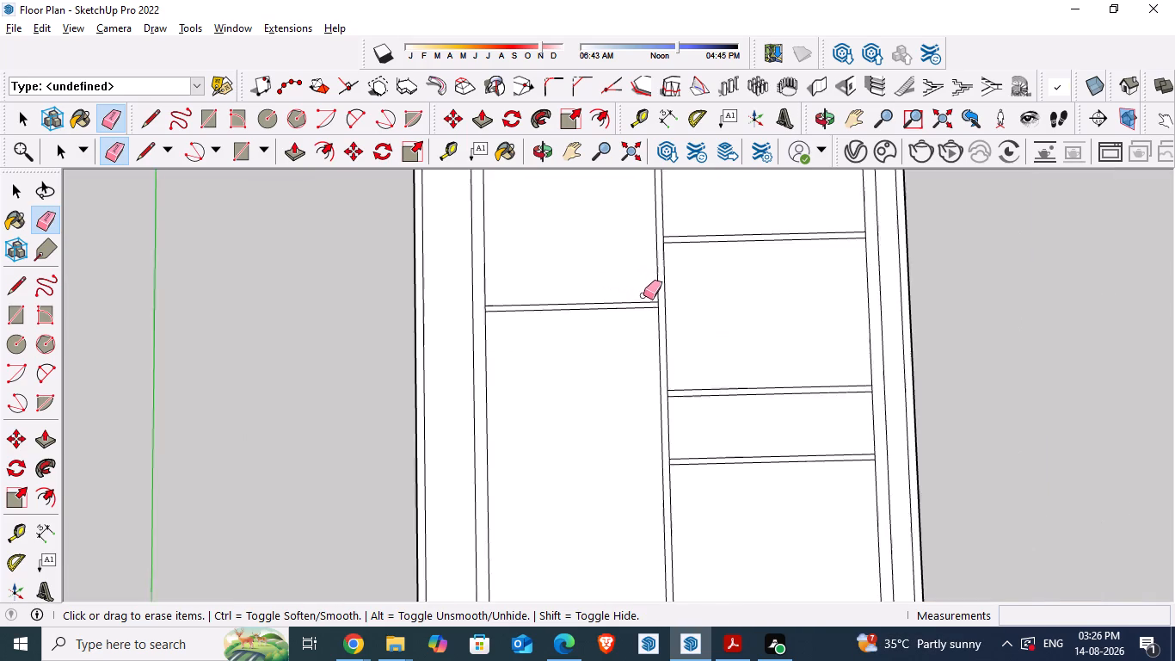
scroll(643, 295, "down", 9)
middle_click_drag(746, 402, 746, 422)
scroll(719, 303, "up", 7)
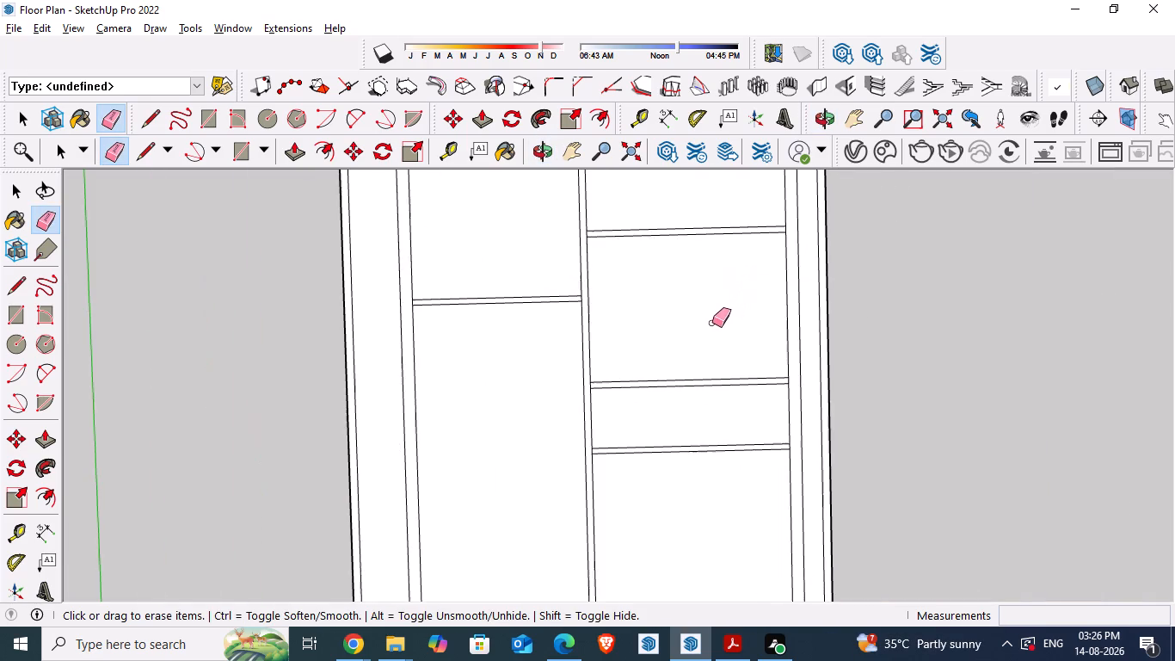
middle_click(924, 346)
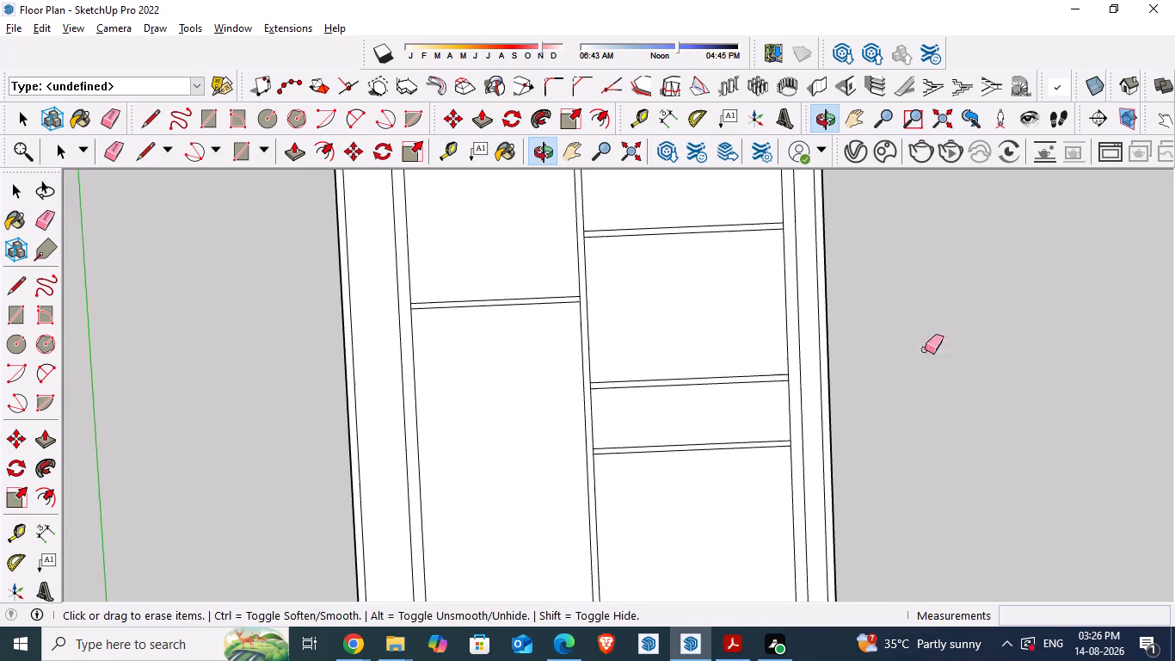
scroll(799, 410, "down", 6)
scroll(748, 400, "up", 1)
scroll(747, 400, "down", 2)
middle_click(452, 401)
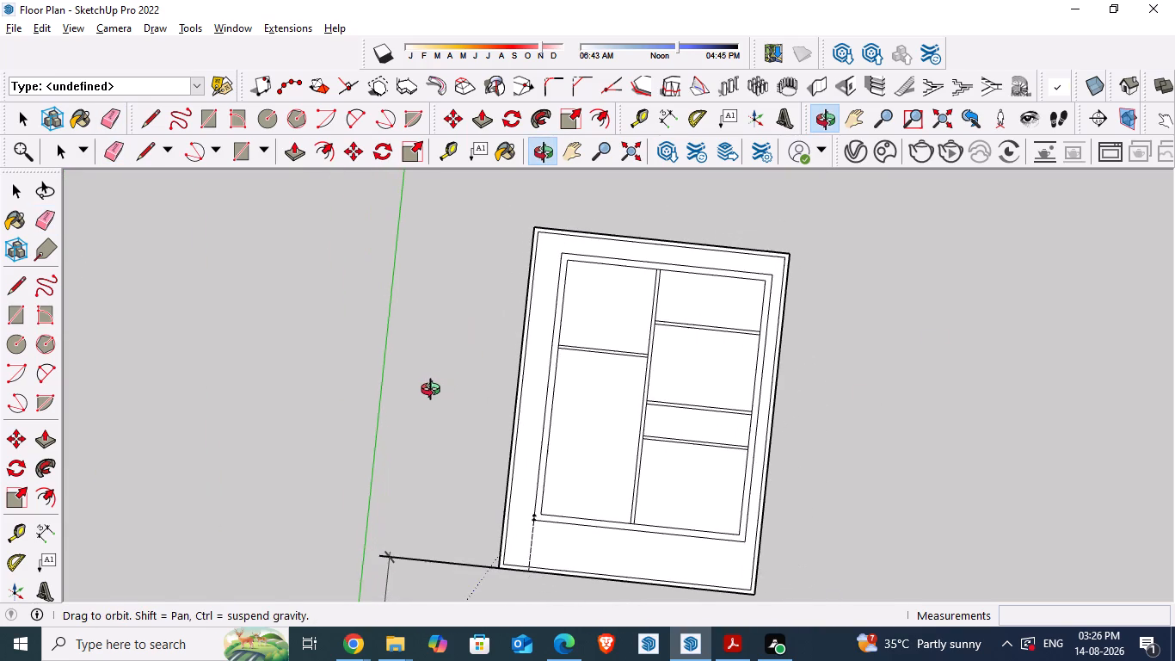
scroll(525, 491, "up", 9)
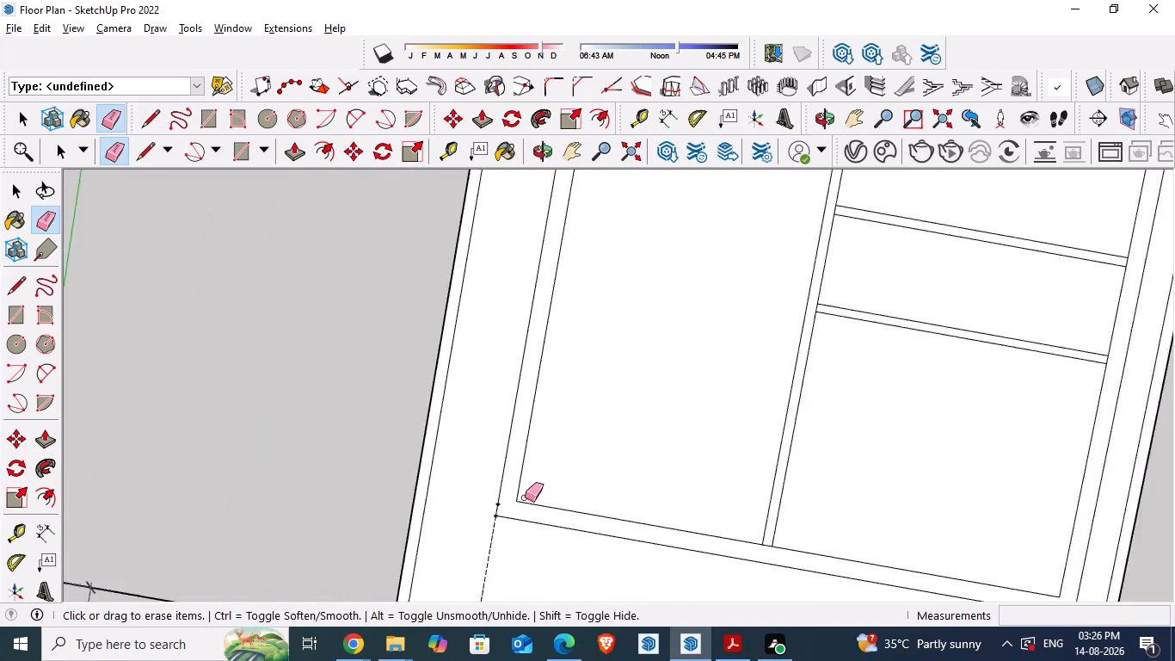
Erase the leftover dashed guide at the lower corner of the house's outer wall, undoing the accidental erasure of the wall edge.
scroll(525, 497, "up", 8)
left_click(480, 505)
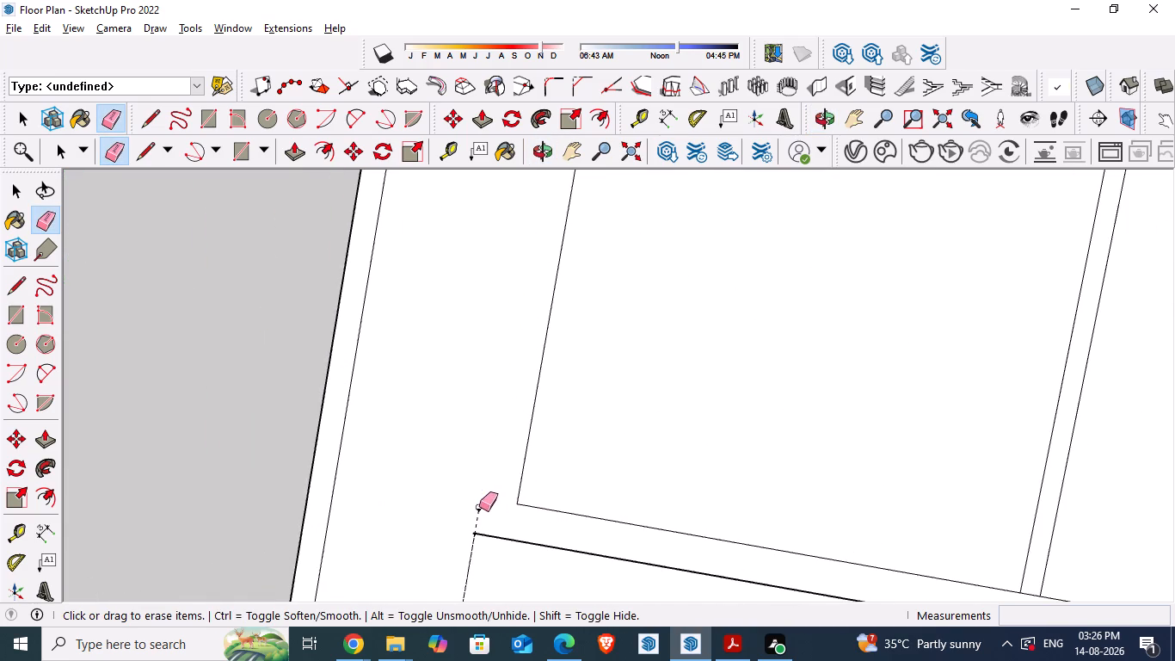
left_click(483, 507)
left_click(482, 510)
key("ctrl+z")
scroll(453, 530, "up", 2)
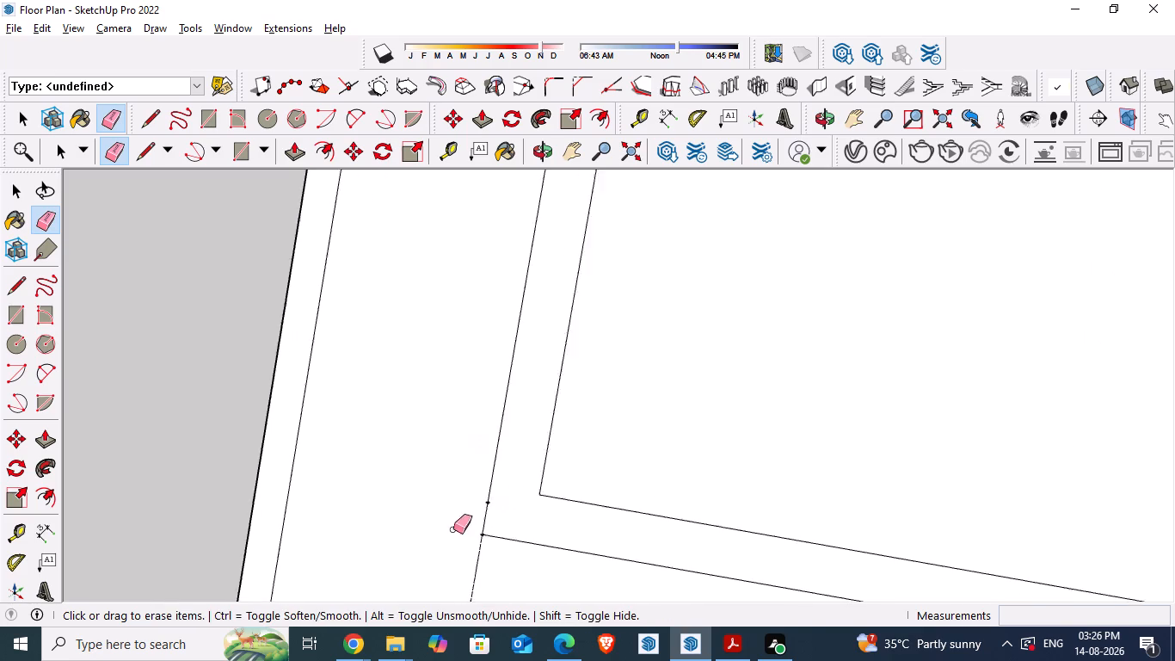
scroll(453, 529, "up", 10)
left_click_drag(483, 571, 505, 587)
scroll(343, 252, "down", 12)
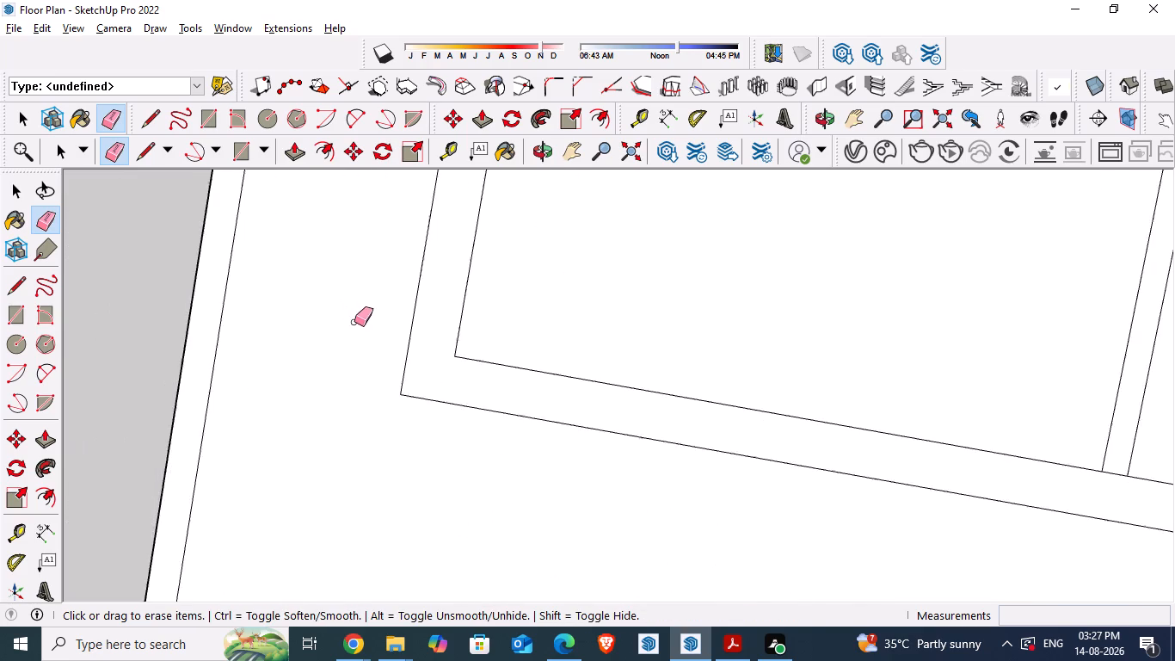
Examine the whole floor plan and its surroundings for leftover guides and dimensions.
scroll(354, 322, "down", 13)
middle_click_drag(399, 387, 448, 415)
scroll(446, 397, "down", 9)
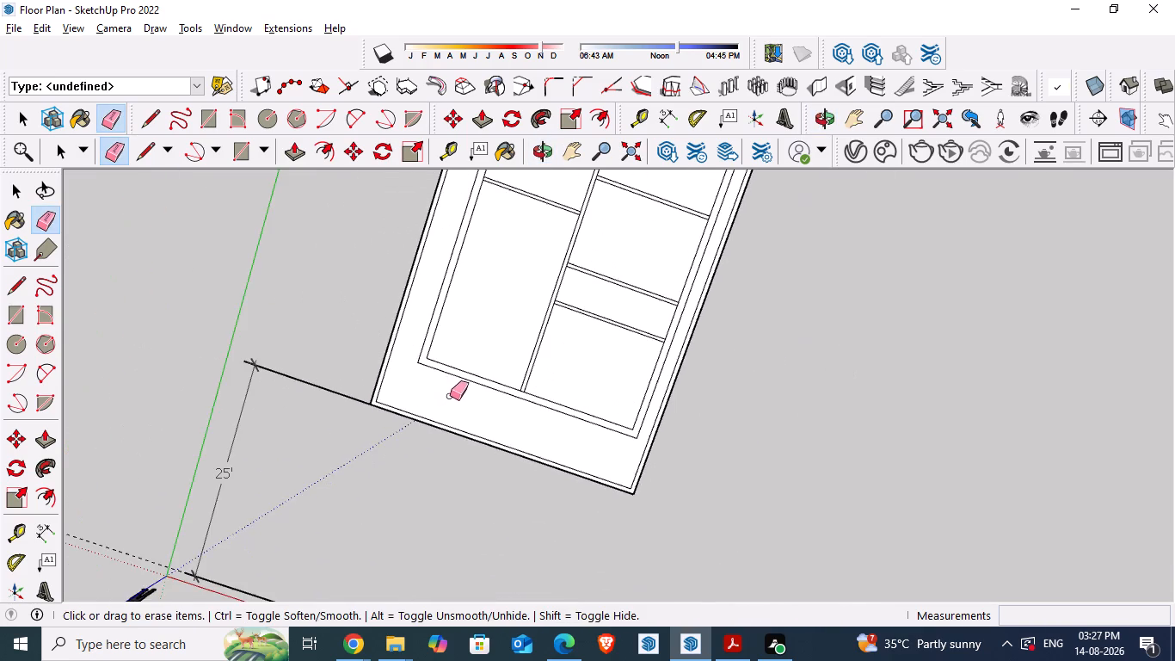
scroll(450, 396, "down", 1)
middle_click_drag(551, 496, 640, 464)
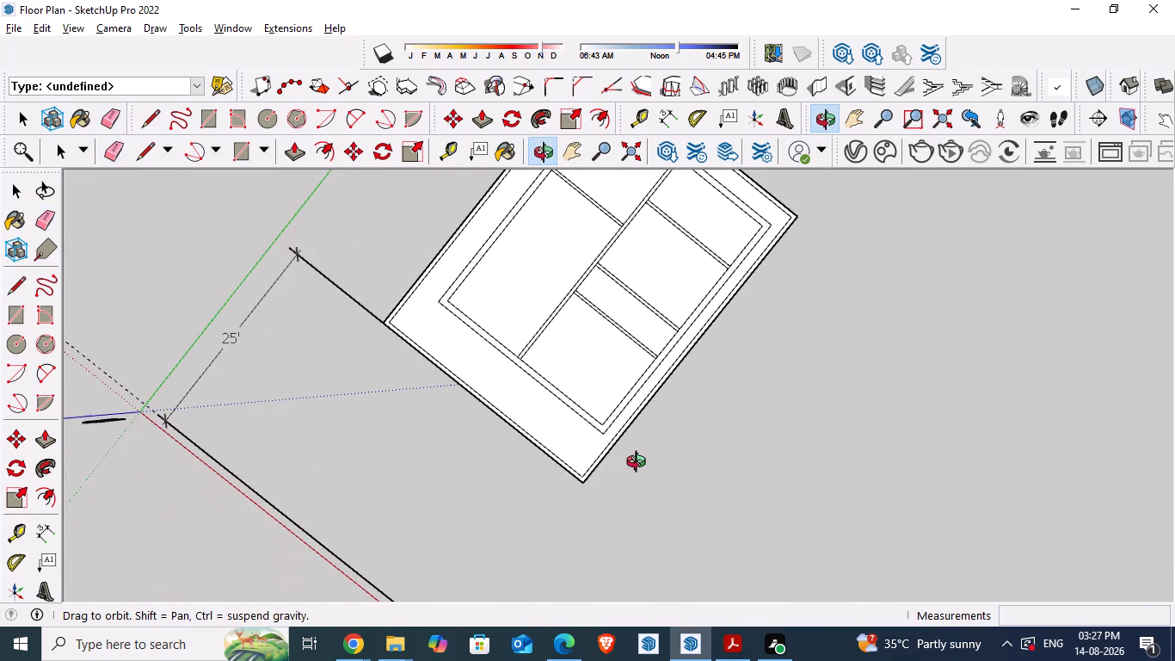
middle_click_drag(640, 464, 678, 467)
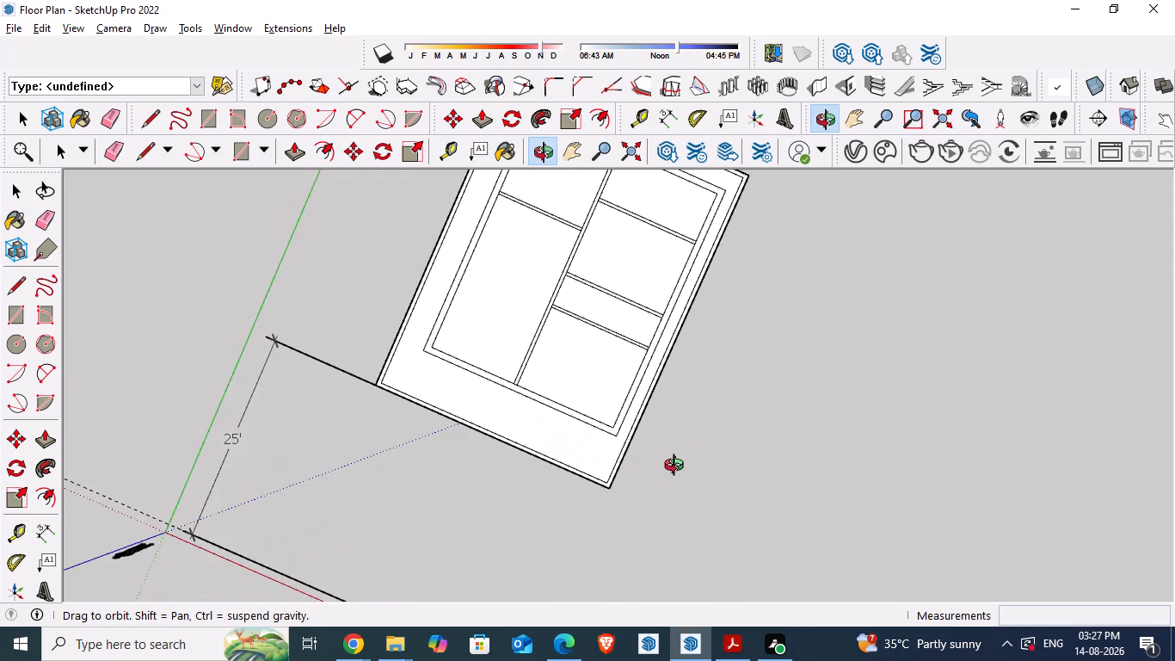
middle_click_drag(678, 467, 622, 460)
scroll(329, 394, "down", 7)
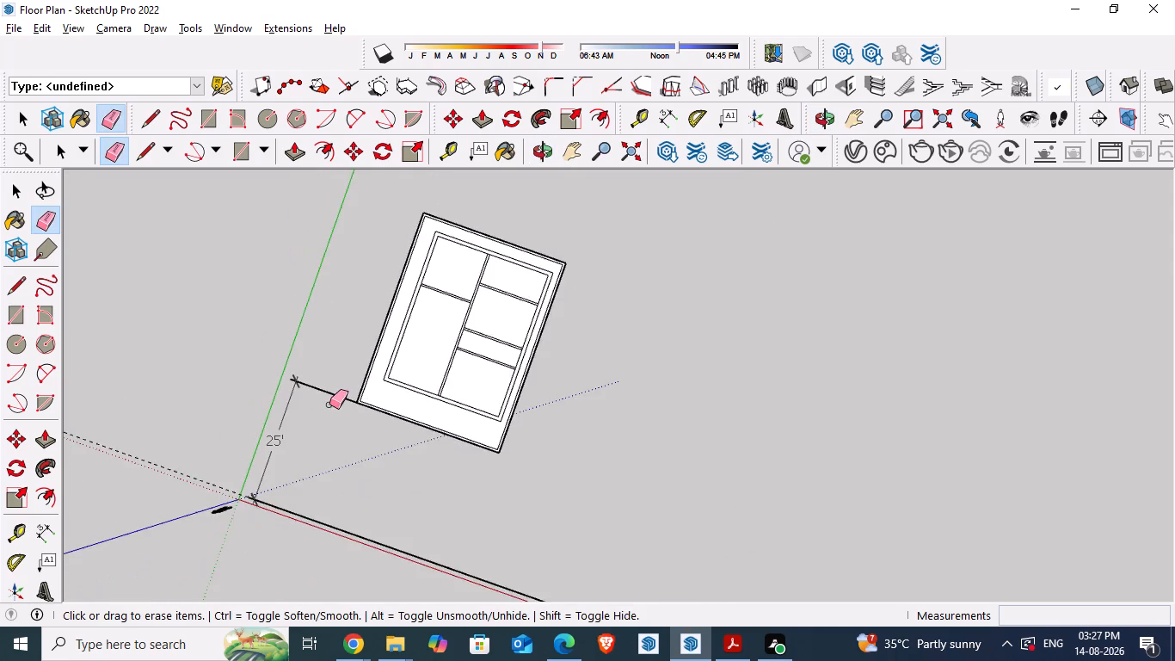
scroll(329, 405, "down", 4)
key("space")
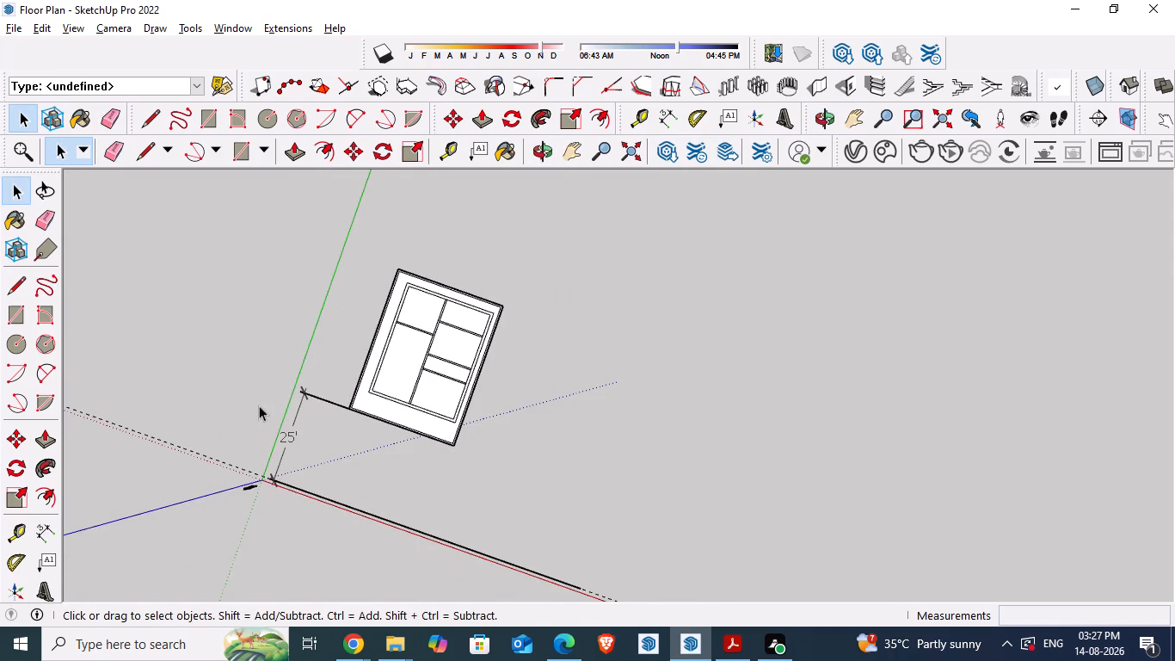
scroll(372, 428, "down", 2)
middle_click_drag(407, 473, 483, 469)
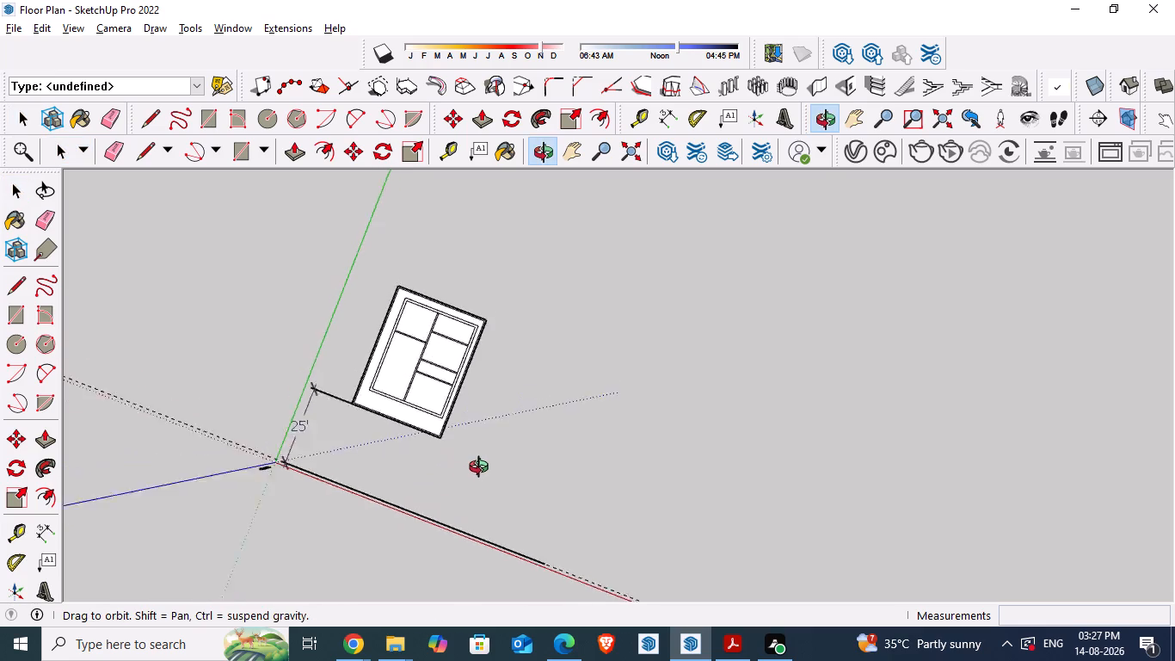
middle_click_drag(483, 469, 573, 362)
middle_click_drag(438, 490, 479, 473)
scroll(384, 454, "up", 10)
middle_click_drag(578, 409, 560, 502)
scroll(528, 463, "up", 7)
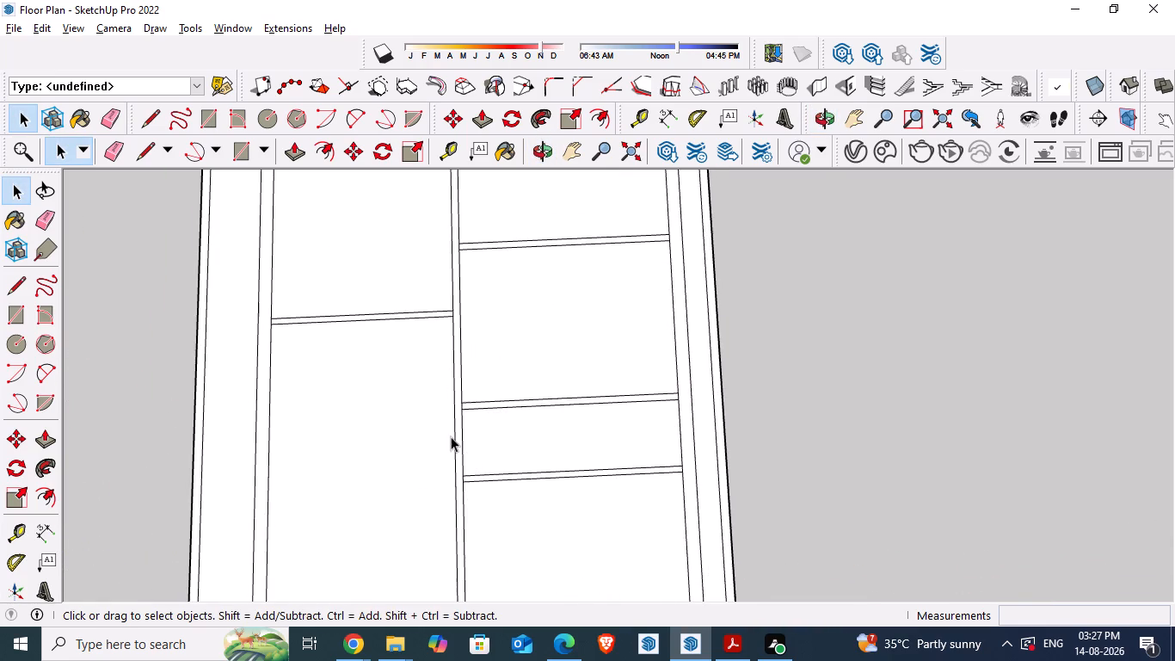
Save the model.
scroll(432, 394, "down", 8)
key("ctrl+s")
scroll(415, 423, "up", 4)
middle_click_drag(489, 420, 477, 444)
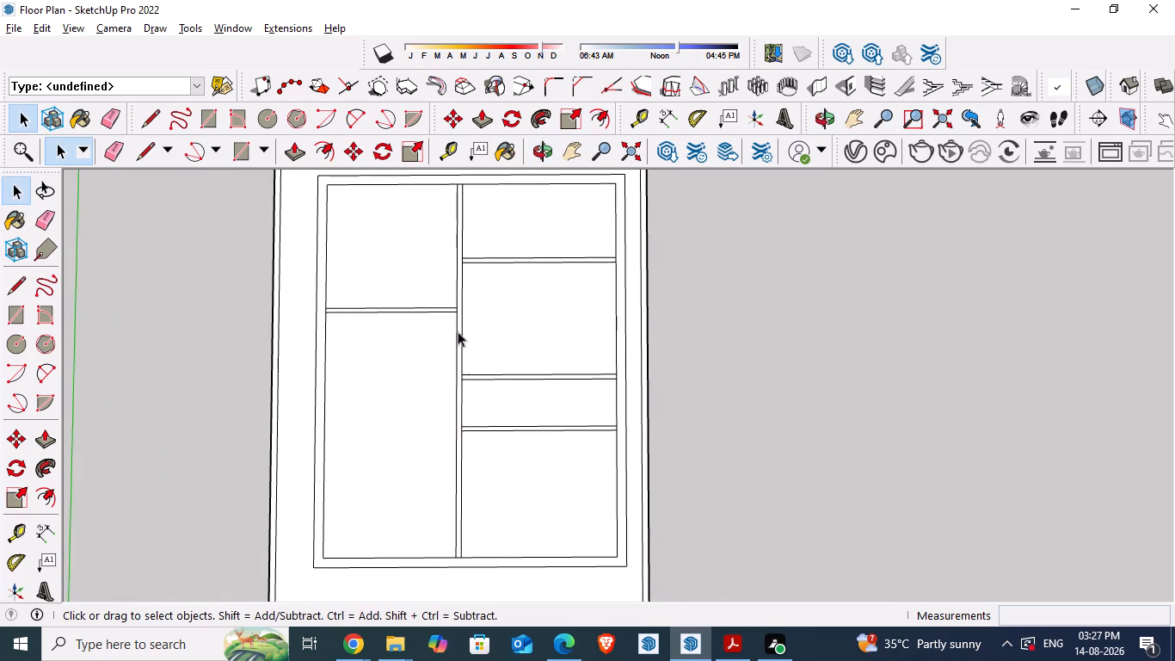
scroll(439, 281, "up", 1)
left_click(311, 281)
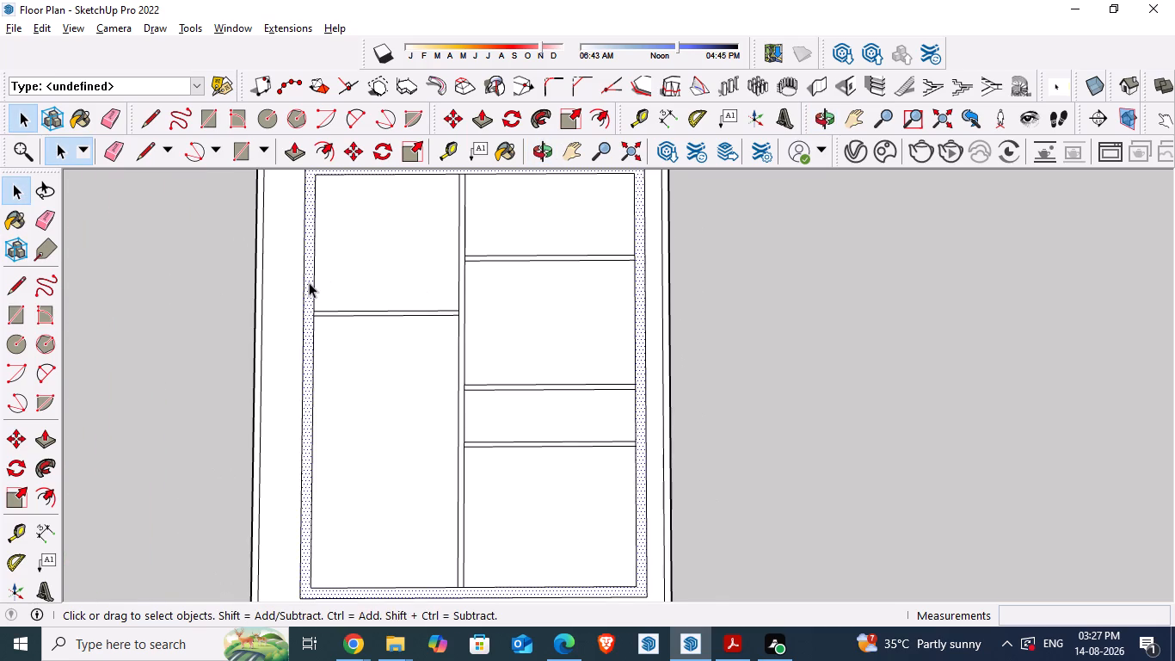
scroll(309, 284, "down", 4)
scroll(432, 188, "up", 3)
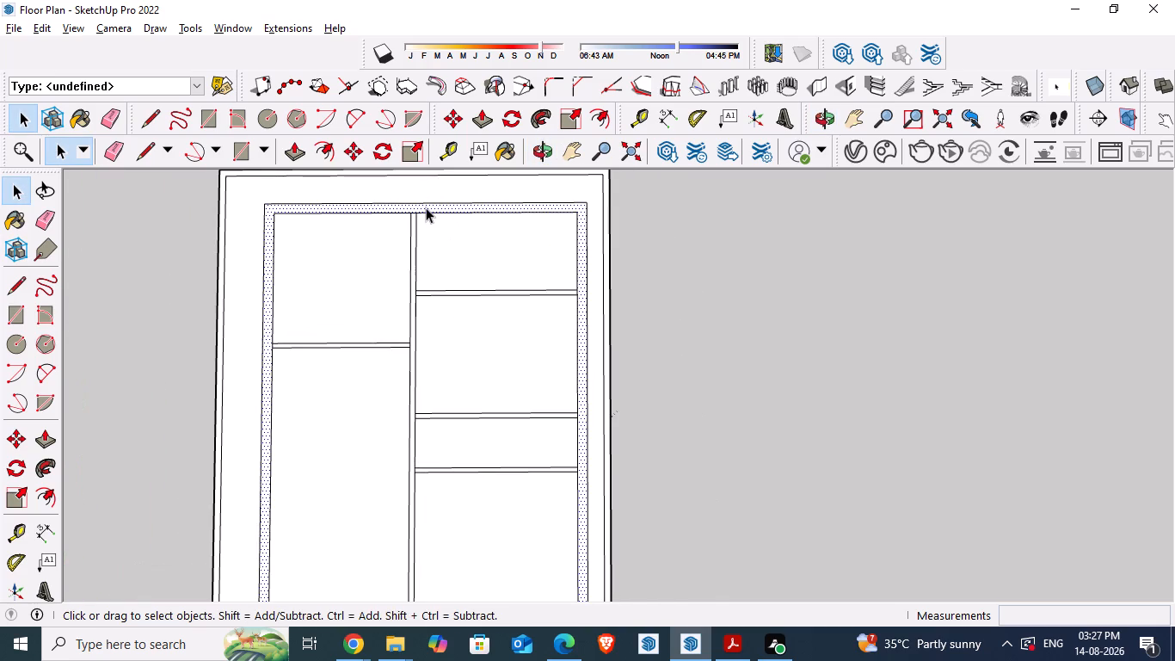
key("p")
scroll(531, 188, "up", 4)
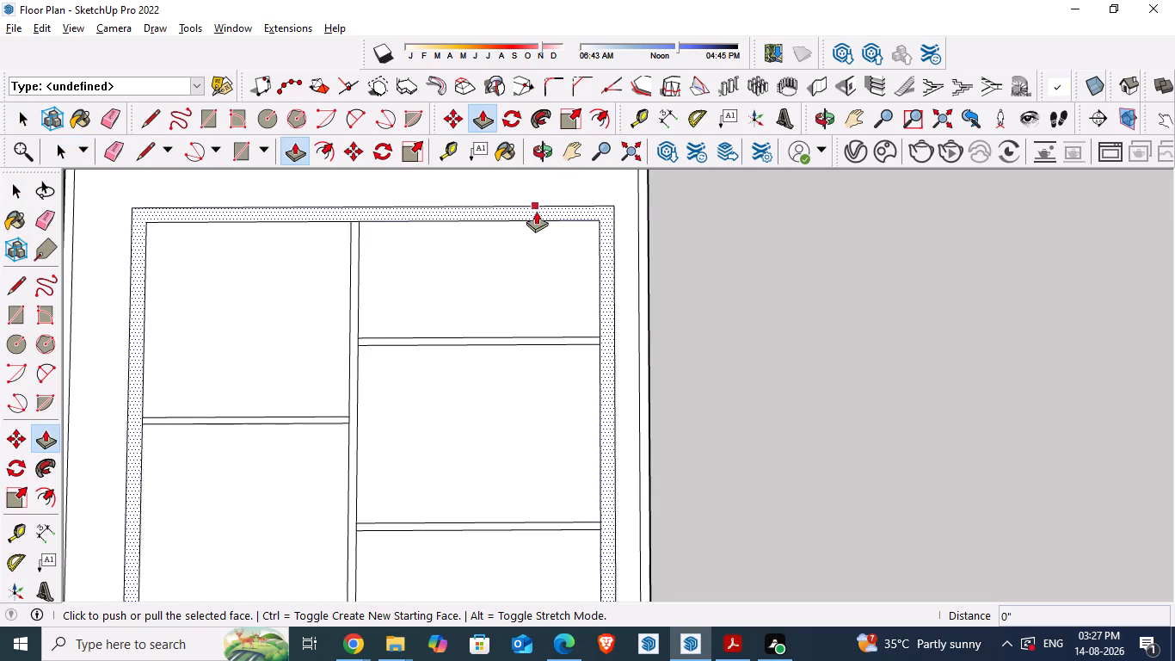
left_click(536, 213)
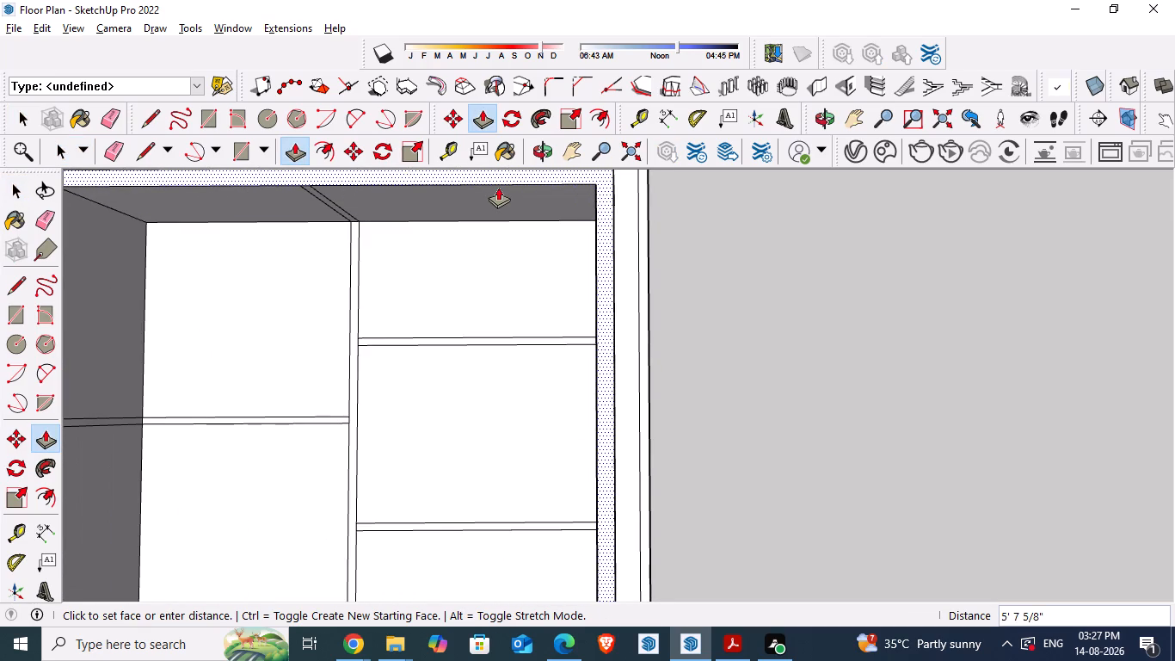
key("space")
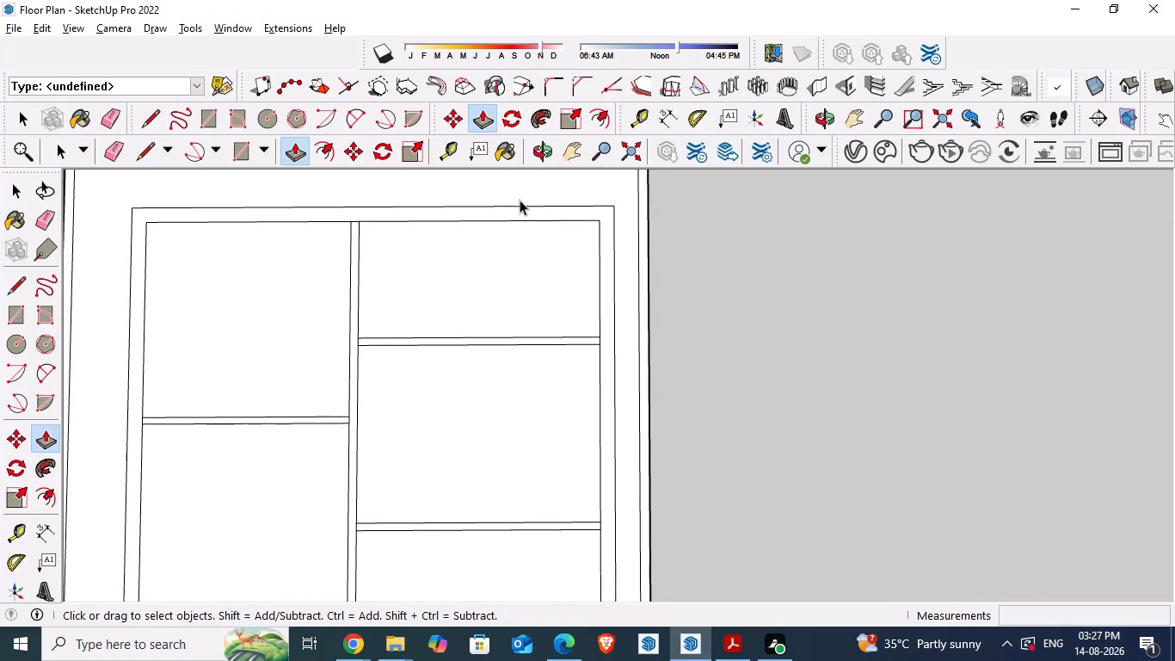
Compare the modelled room layout with the ground and typical floor plans in the reference PDF in Adobe Acrobat.
scroll(541, 244, "down", 8)
scroll(493, 429, "up", 5)
scroll(483, 417, "down", 6)
middle_click(483, 418)
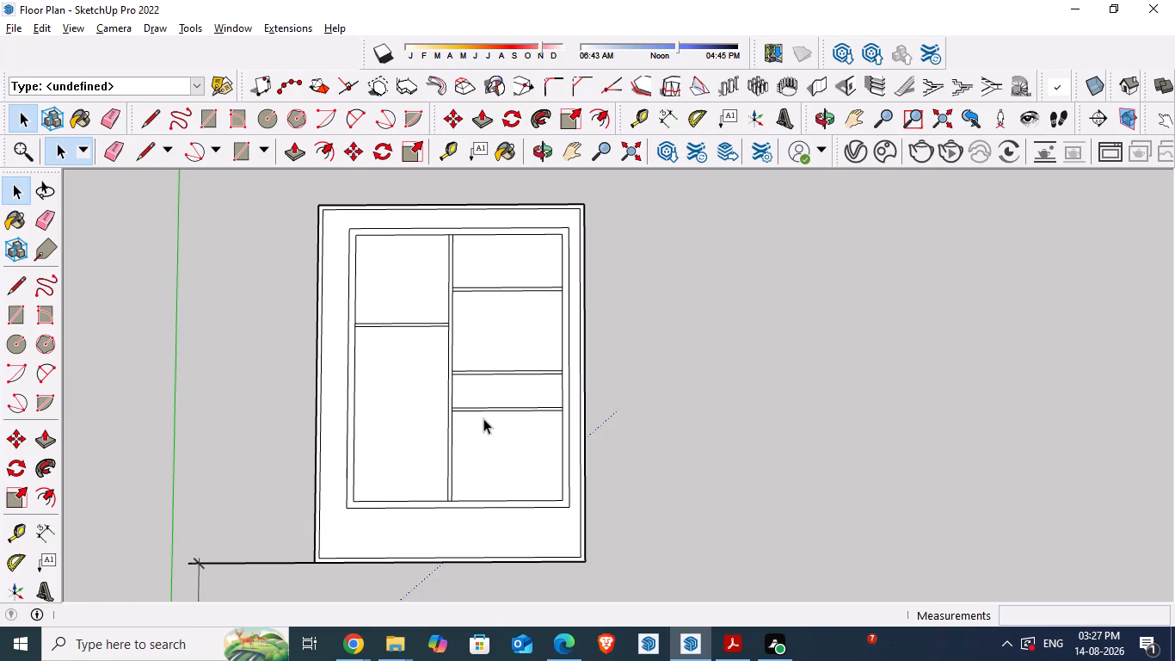
key("alt+Tab")
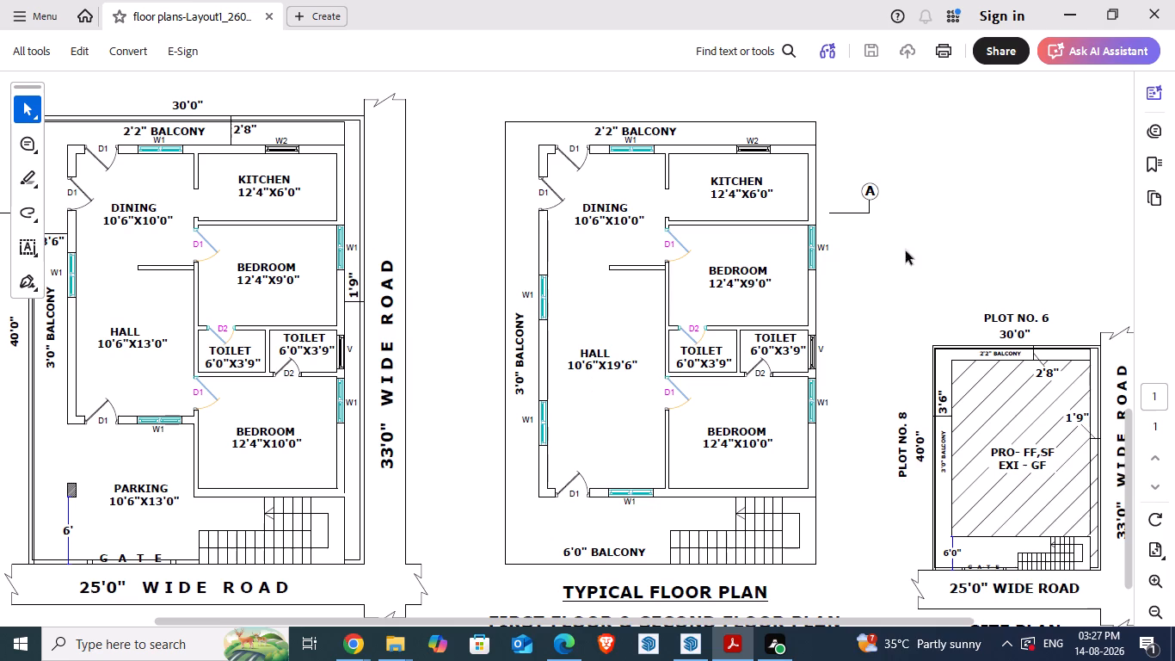
scroll(894, 403, "down", 4)
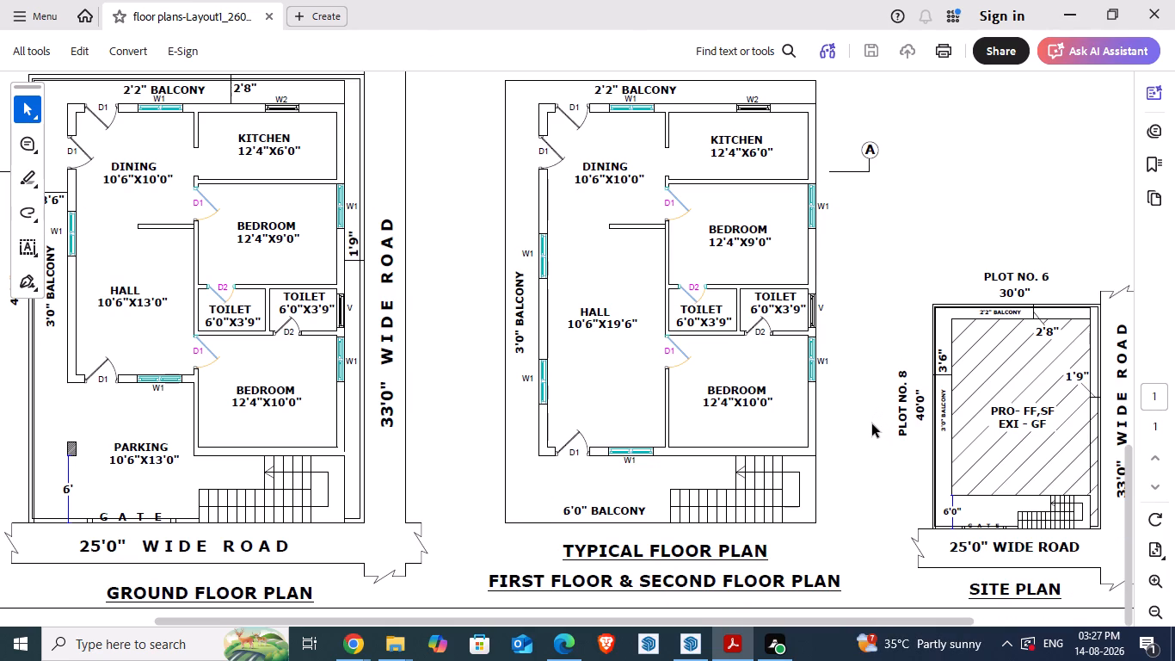
key("alt+Tab")
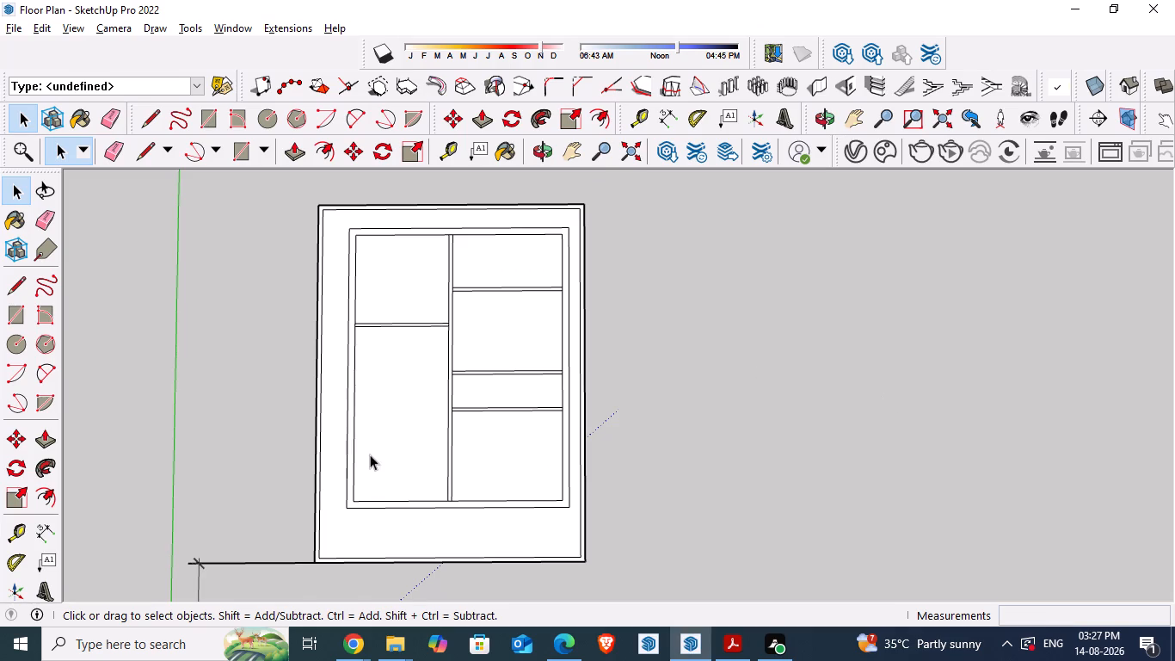
Draw a 3' 9" line across the toilet strip between the midpoints of its two long walls.
scroll(378, 450, "up", 8)
left_click(502, 406)
key("l")
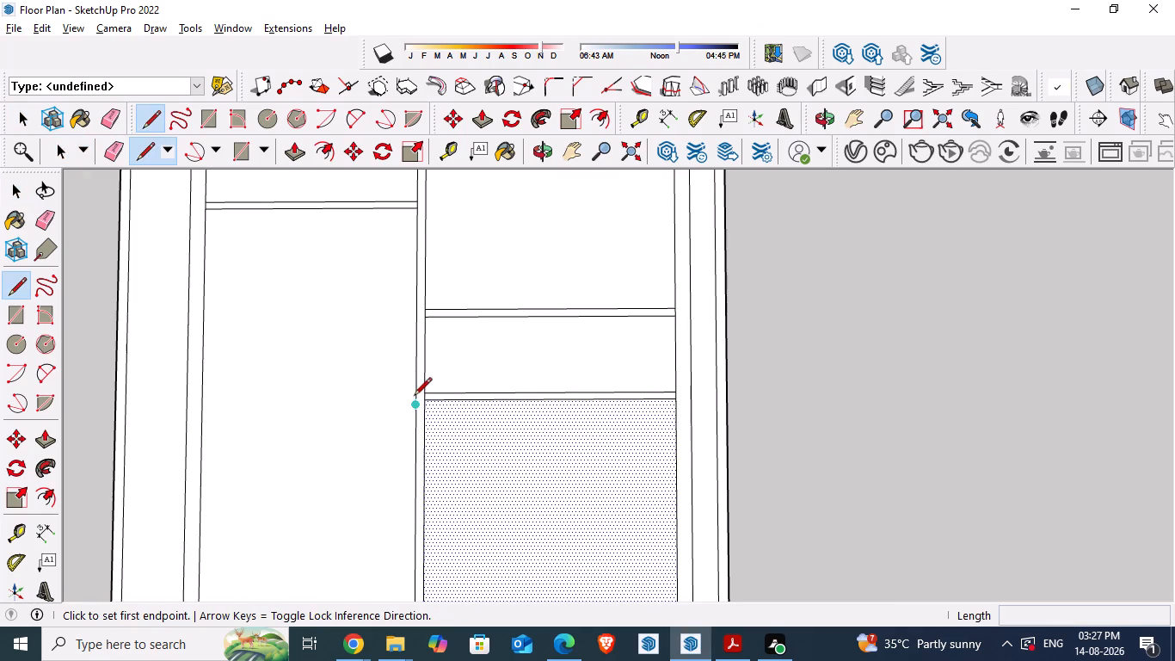
left_click(429, 393)
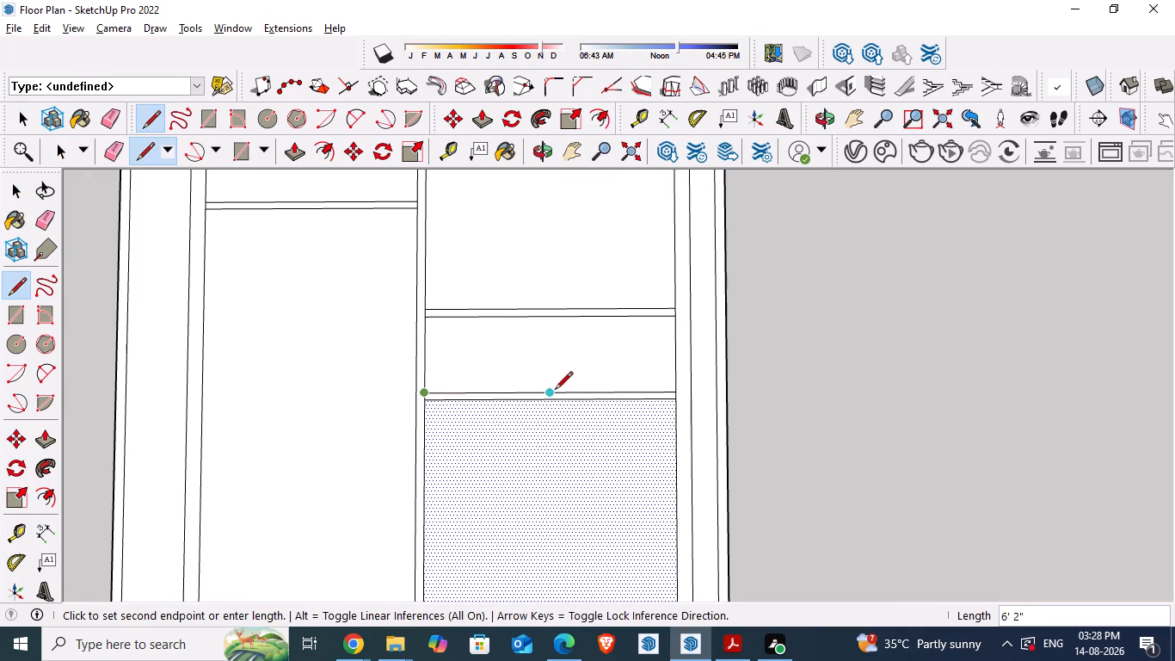
left_click(556, 392)
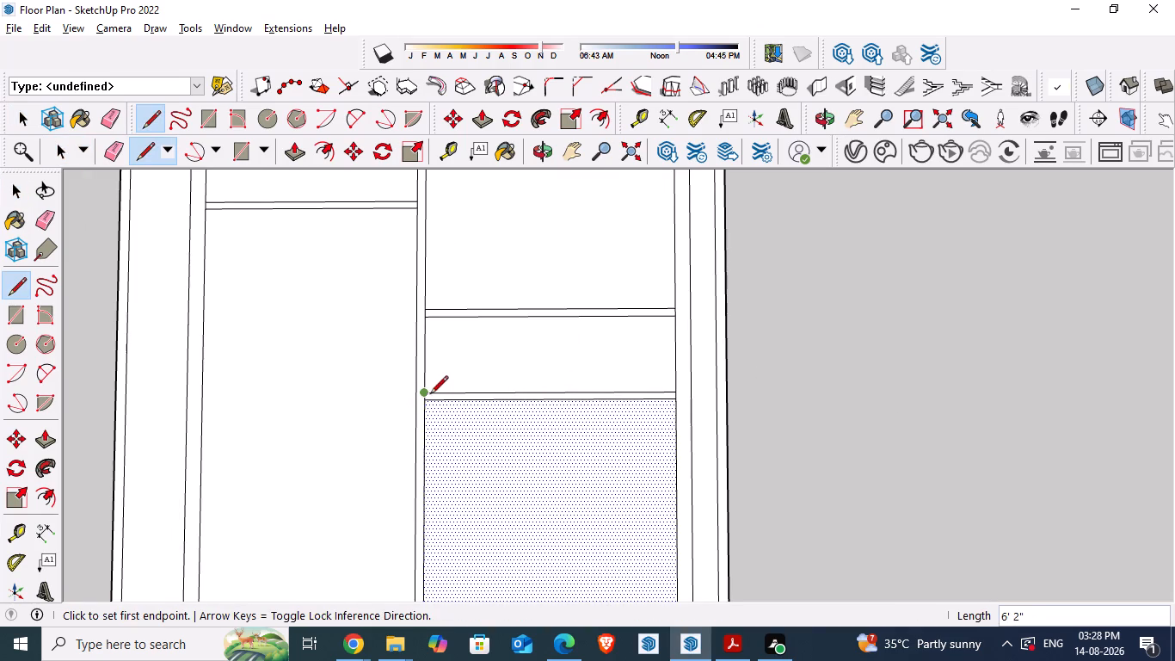
left_click(428, 392)
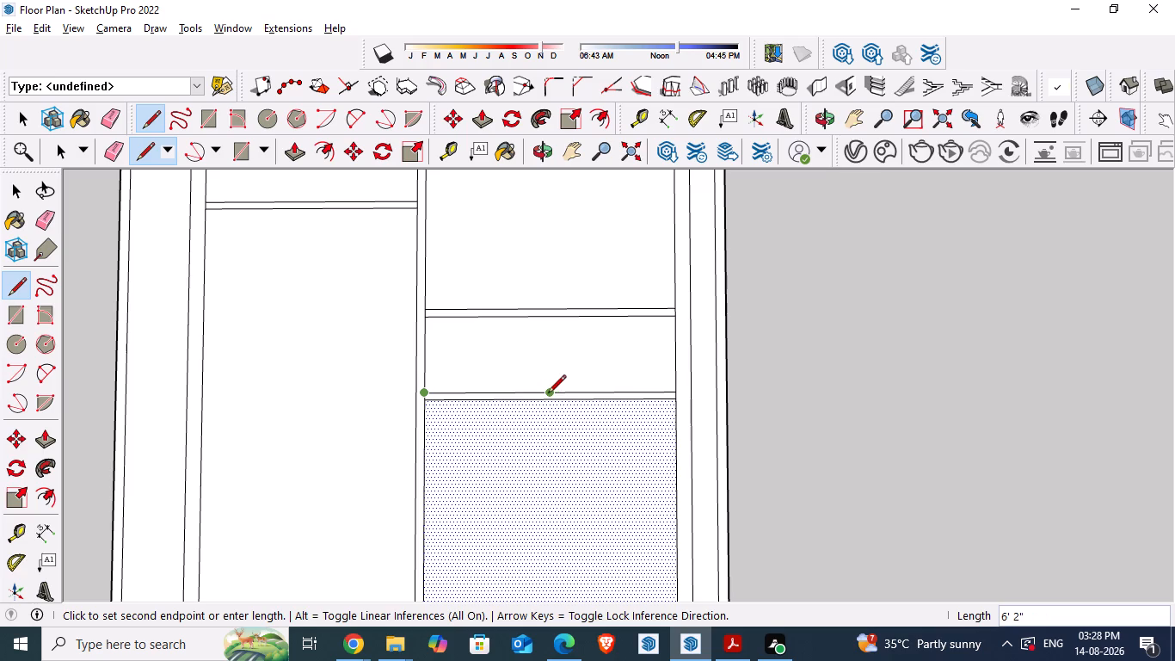
left_click(550, 394)
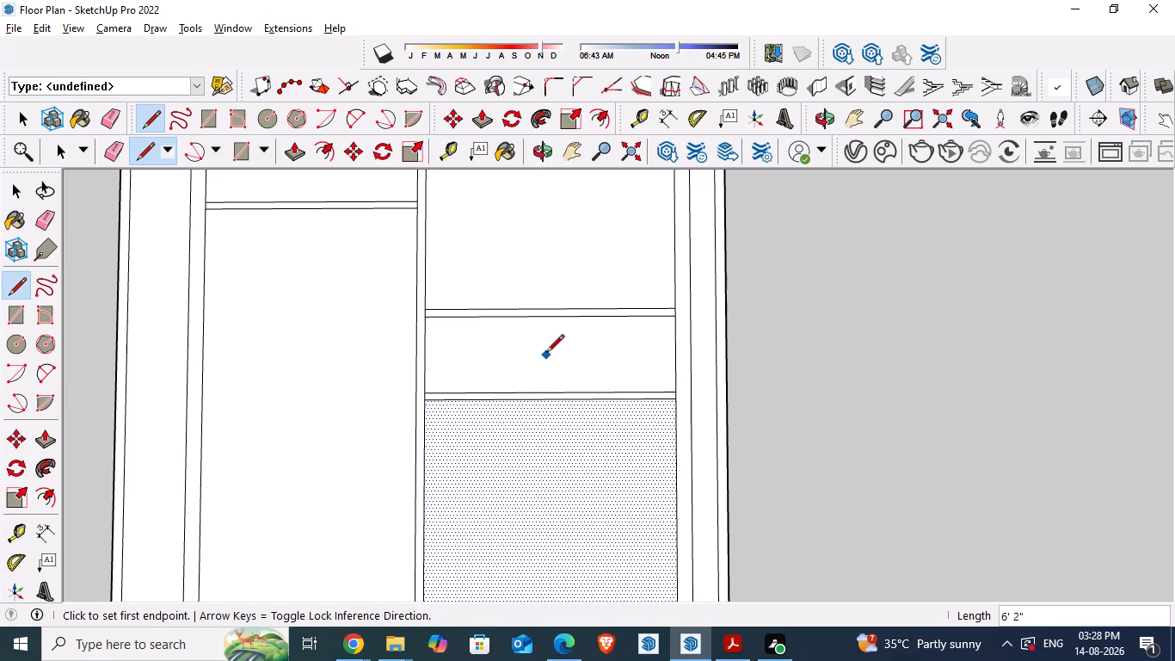
left_click(555, 313)
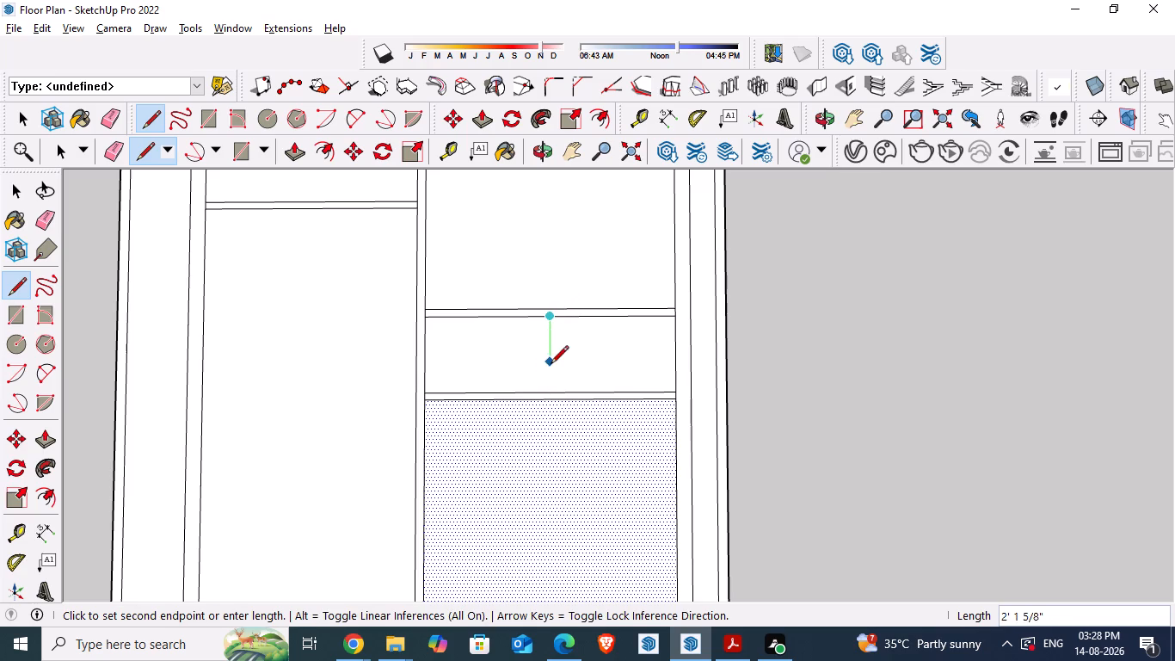
left_click(551, 387)
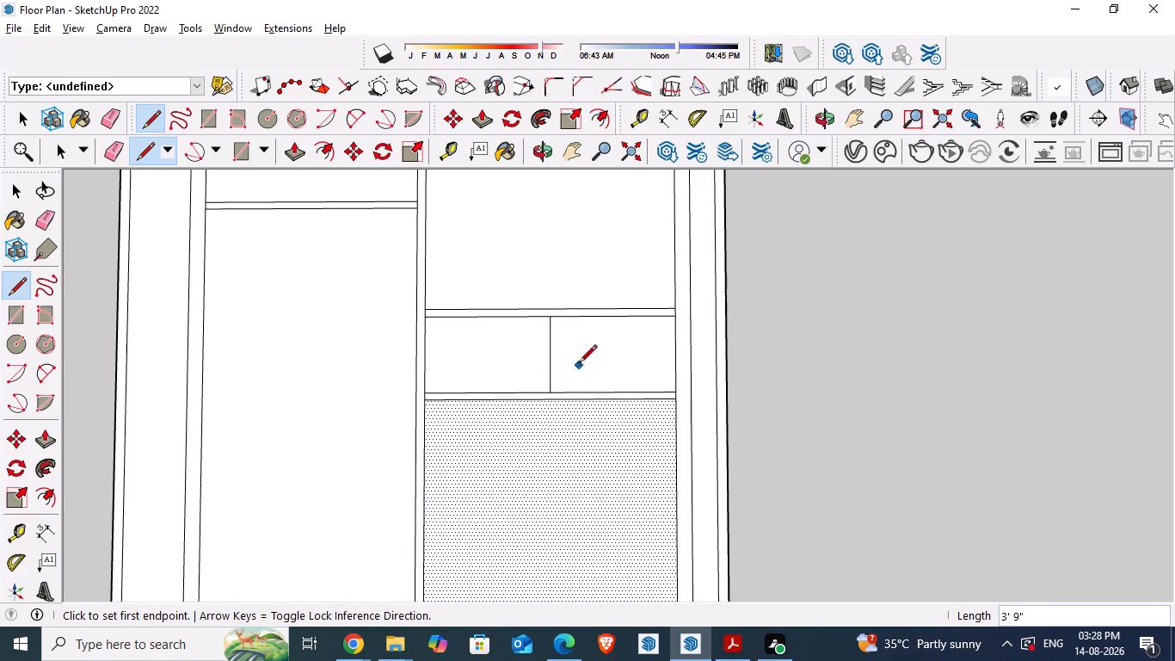
key("space")
Check the toilet widths in the reference PDF and place guides 6' in from each end wall of the toilet strip.
scroll(554, 345, "up", 5)
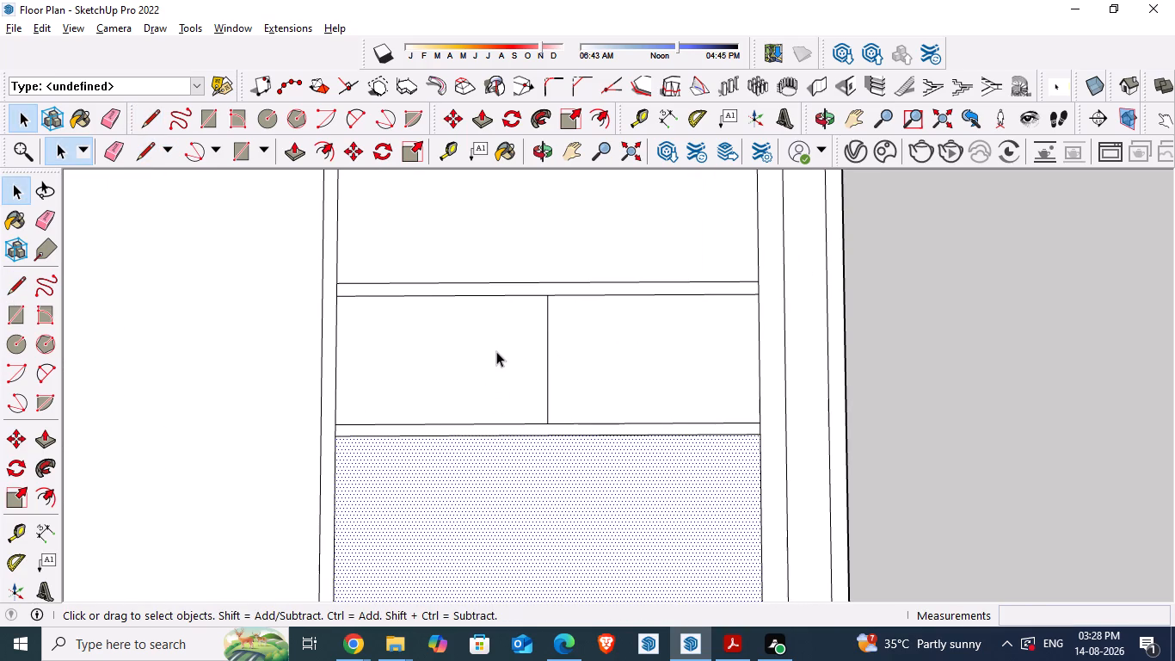
left_click(496, 351)
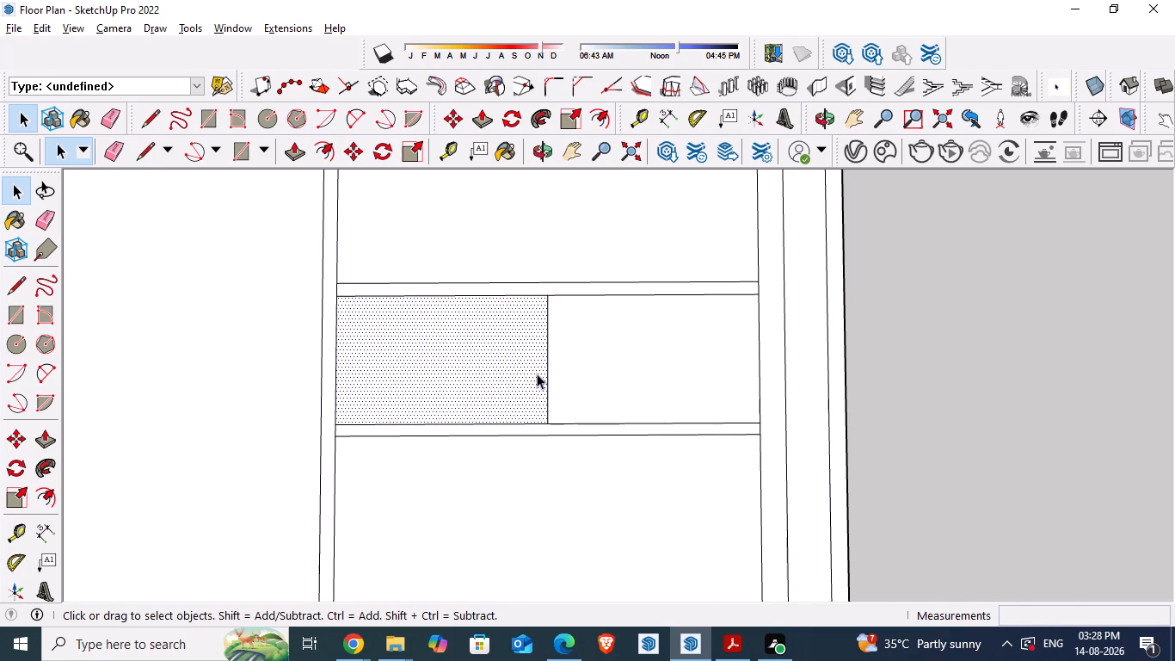
key("alt+Tab")
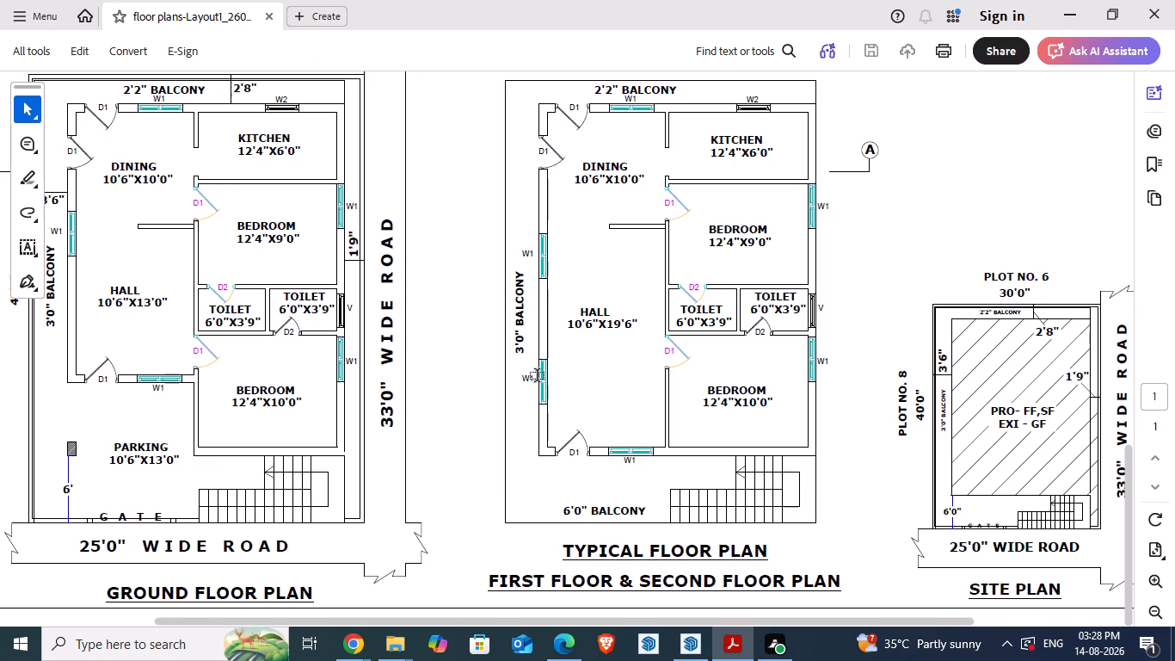
key("alt+Tab")
key("t")
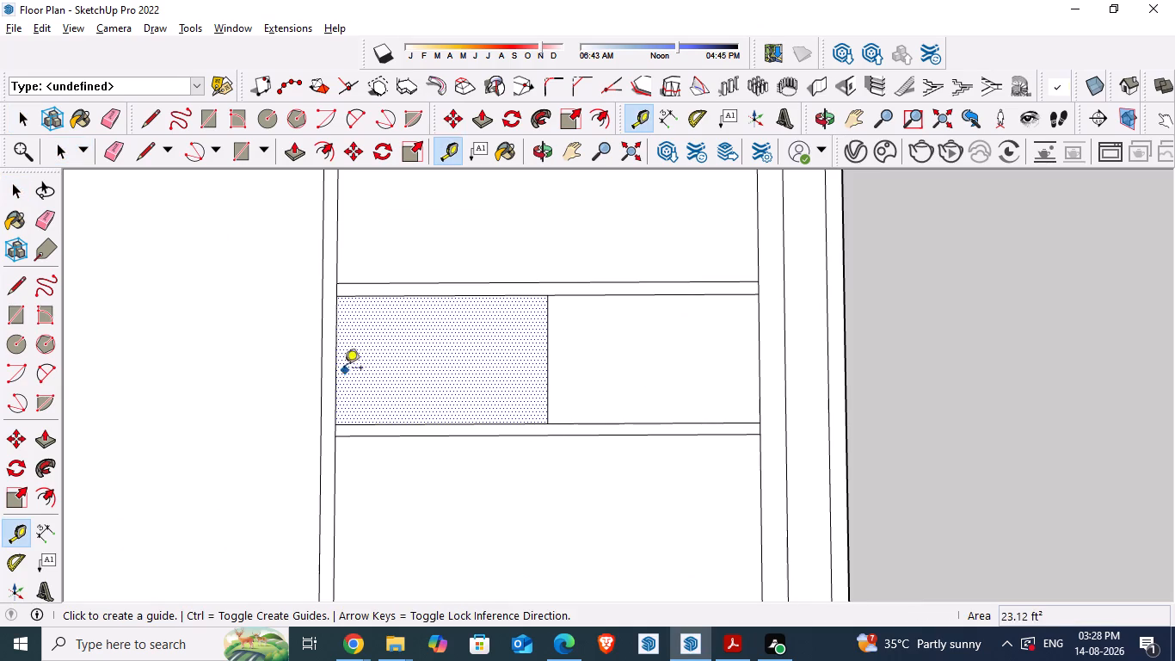
left_click(335, 368)
type("6'")
key("Return")
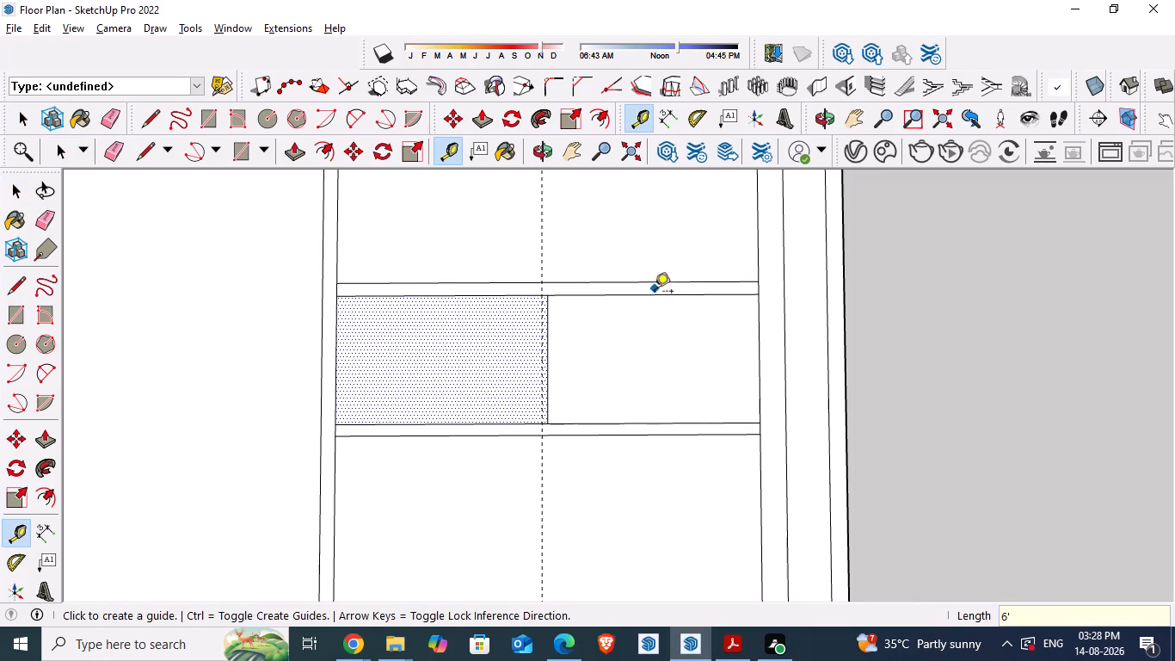
left_click(760, 356)
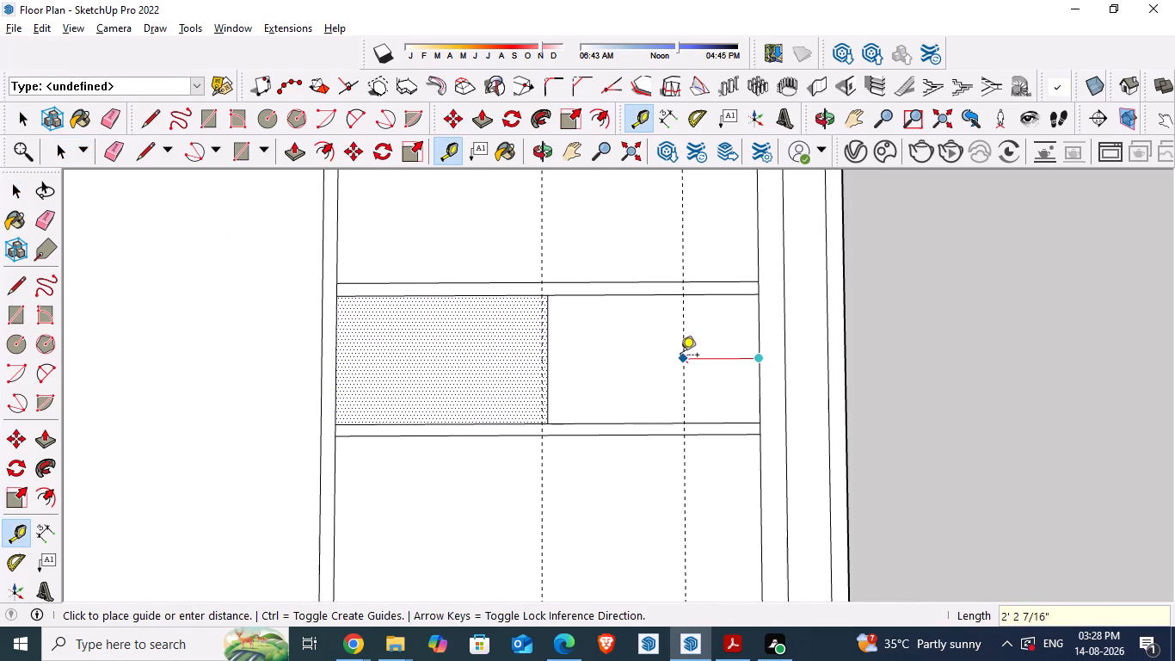
type("6'")
key("Return")
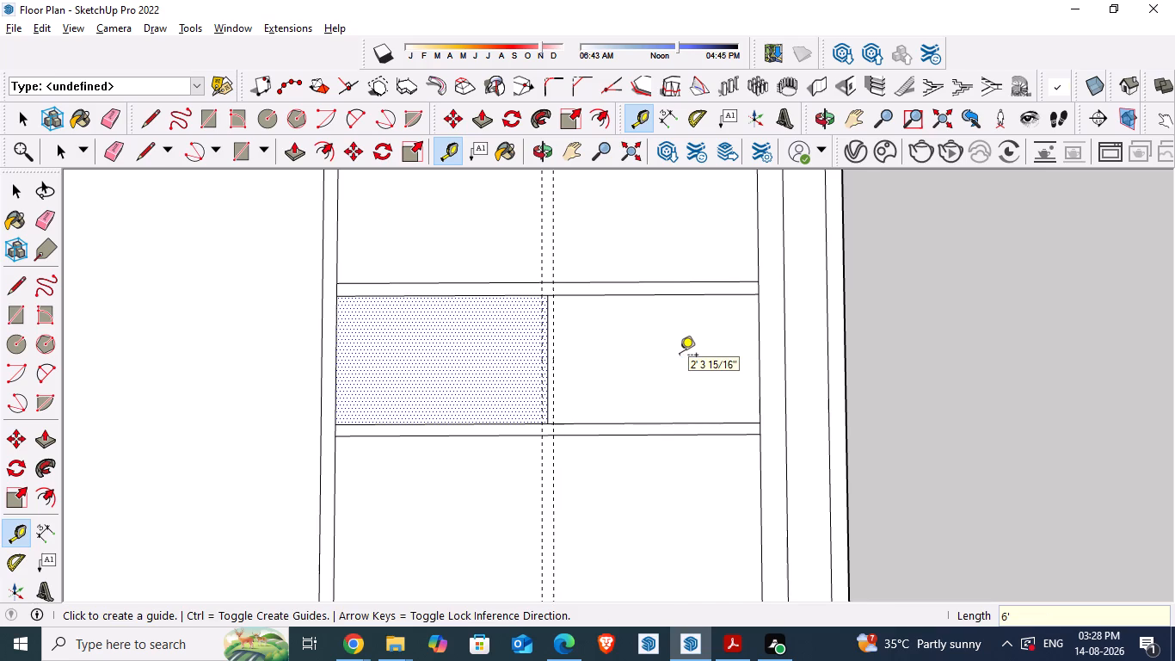
Measure the gap between the two parallel guides along the toilet strip's upper long wall.
key("space")
scroll(593, 343, "up", 7)
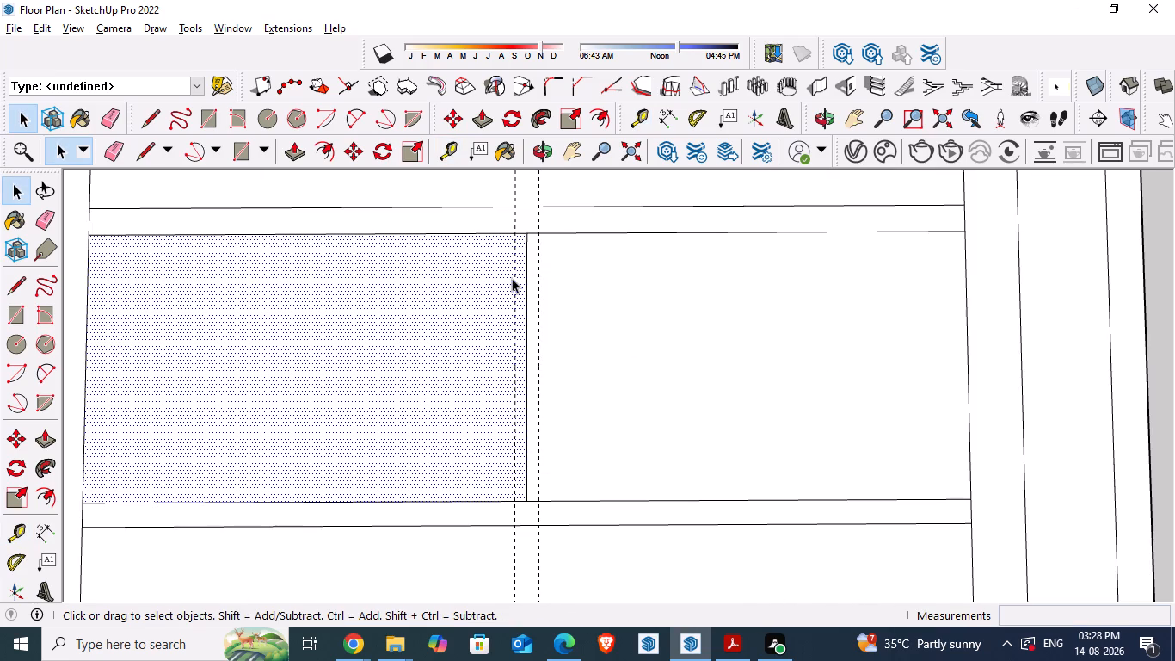
key("t")
left_click(514, 236)
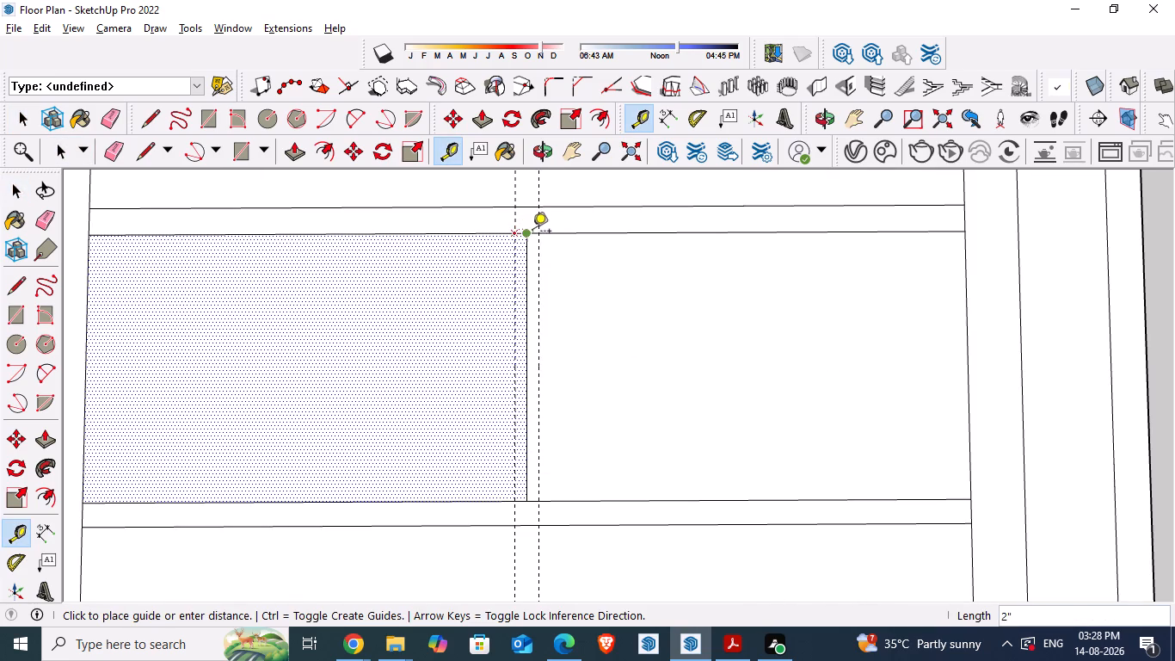
left_click(539, 237)
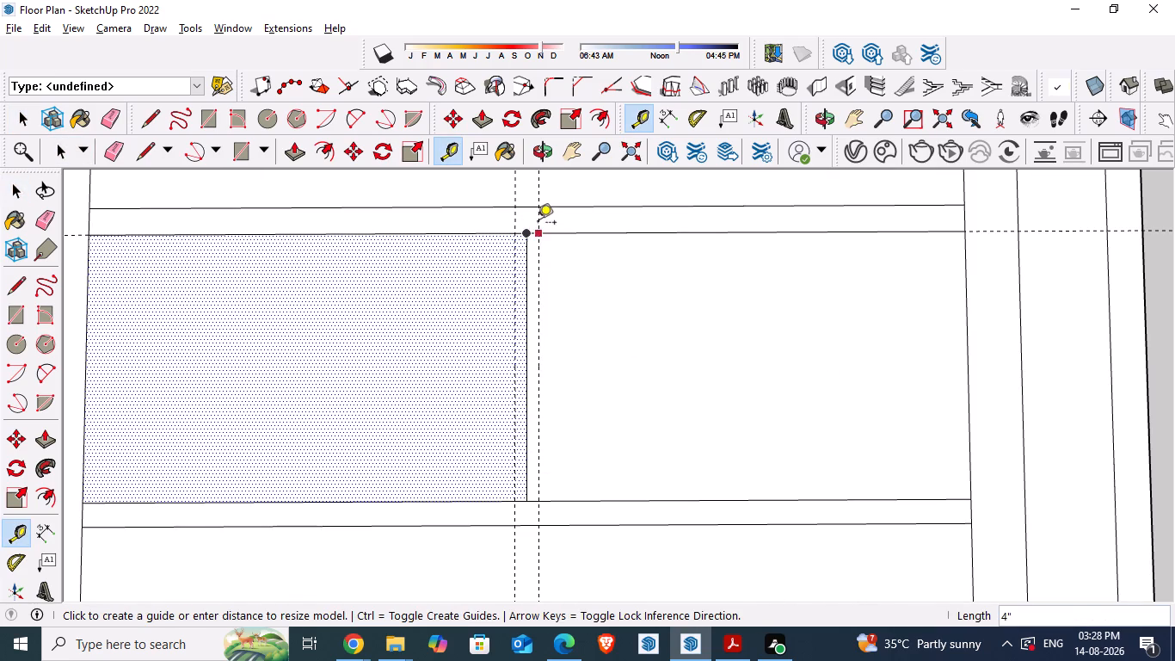
left_click(538, 217)
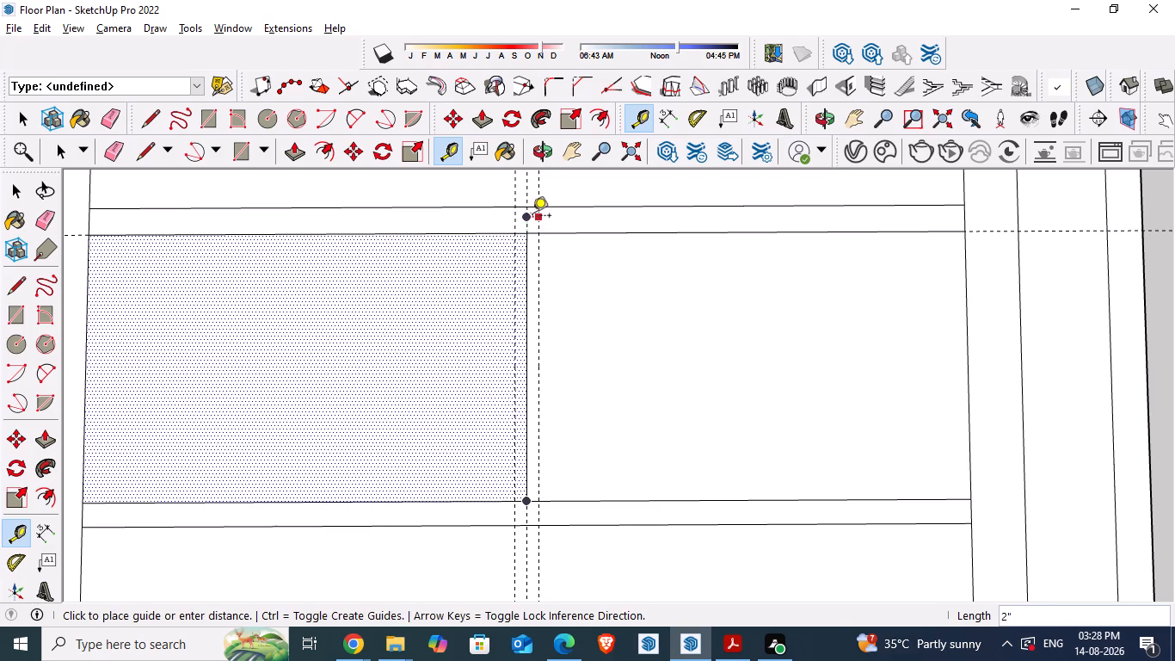
key("space")
key("space")
scroll(547, 255, "up", 3)
key("space")
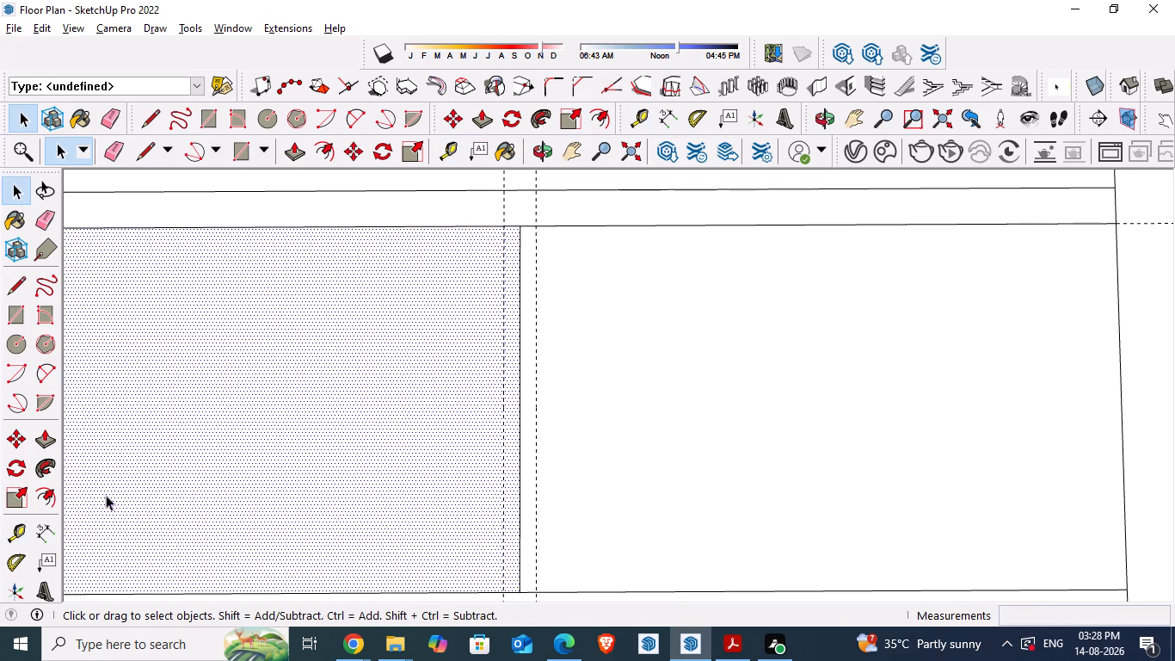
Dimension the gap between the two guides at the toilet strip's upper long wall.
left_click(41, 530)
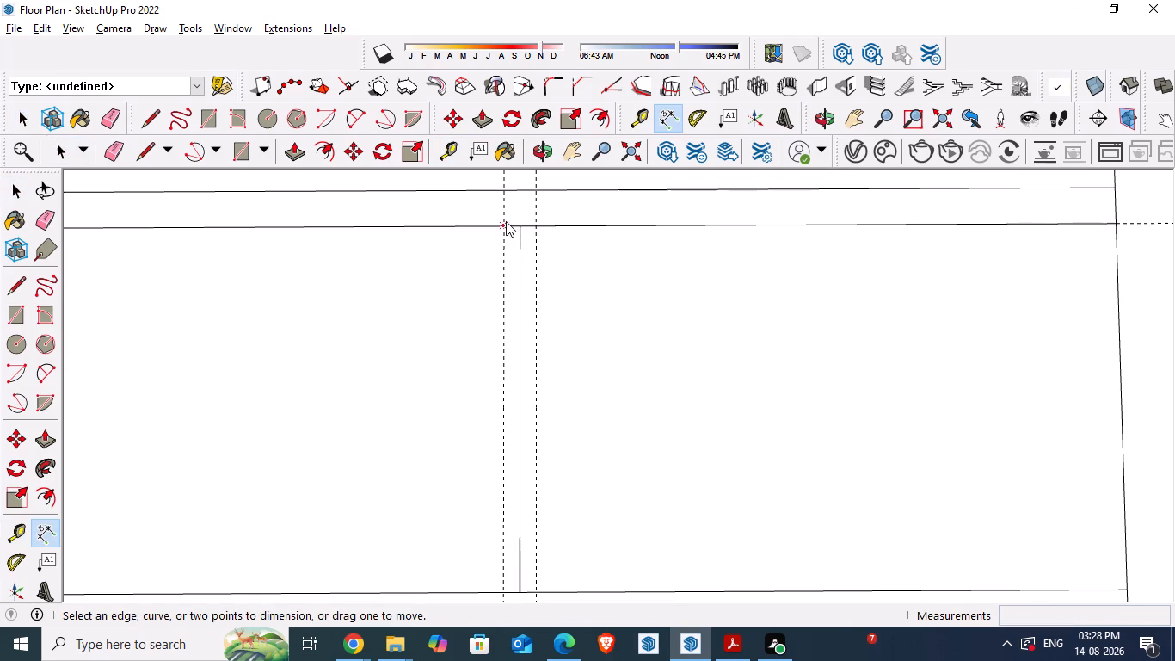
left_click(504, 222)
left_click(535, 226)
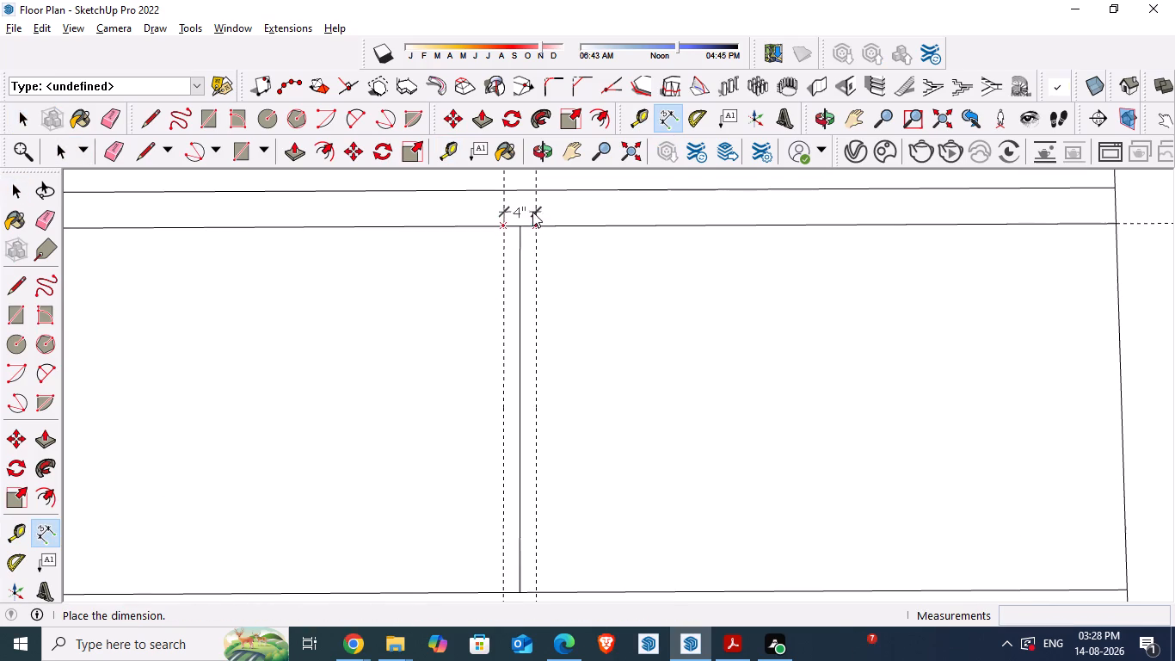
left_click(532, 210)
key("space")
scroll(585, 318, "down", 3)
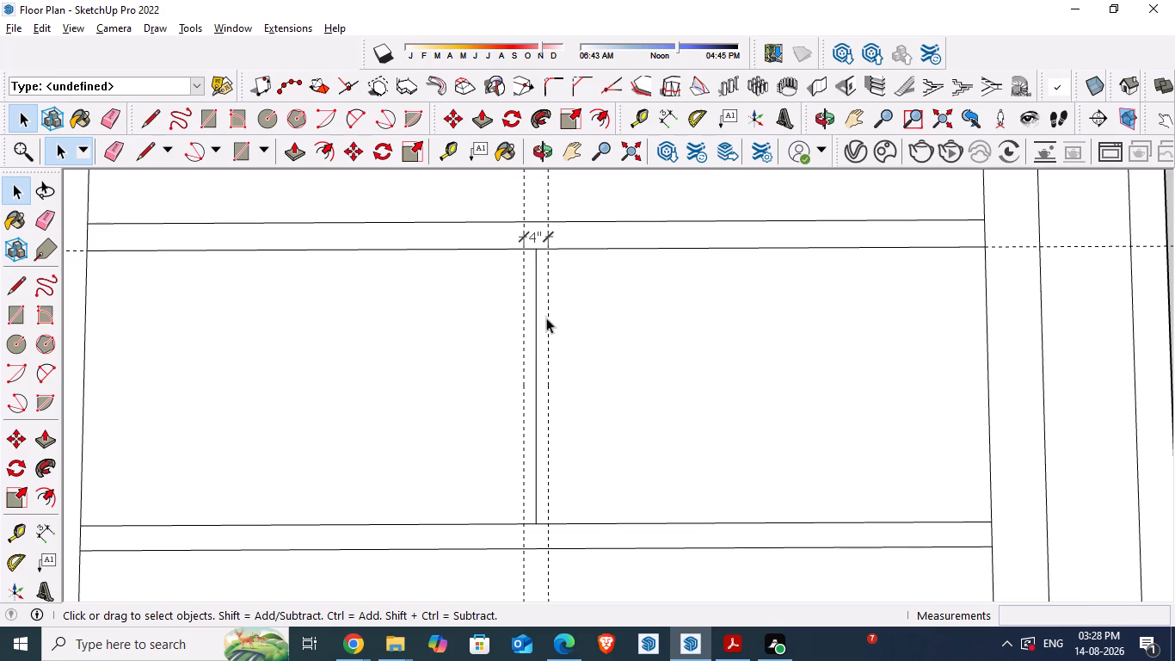
Draw two 3' 9" lines across the toilet strip along the two guides as the partition wall's faces.
key("l")
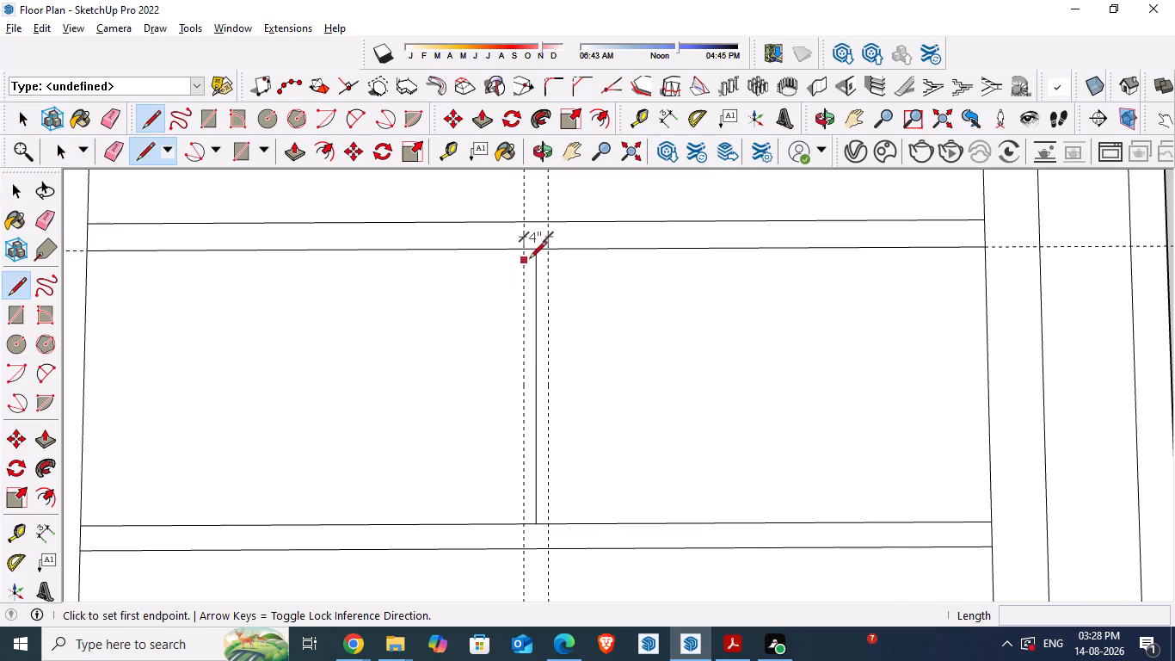
left_click(523, 251)
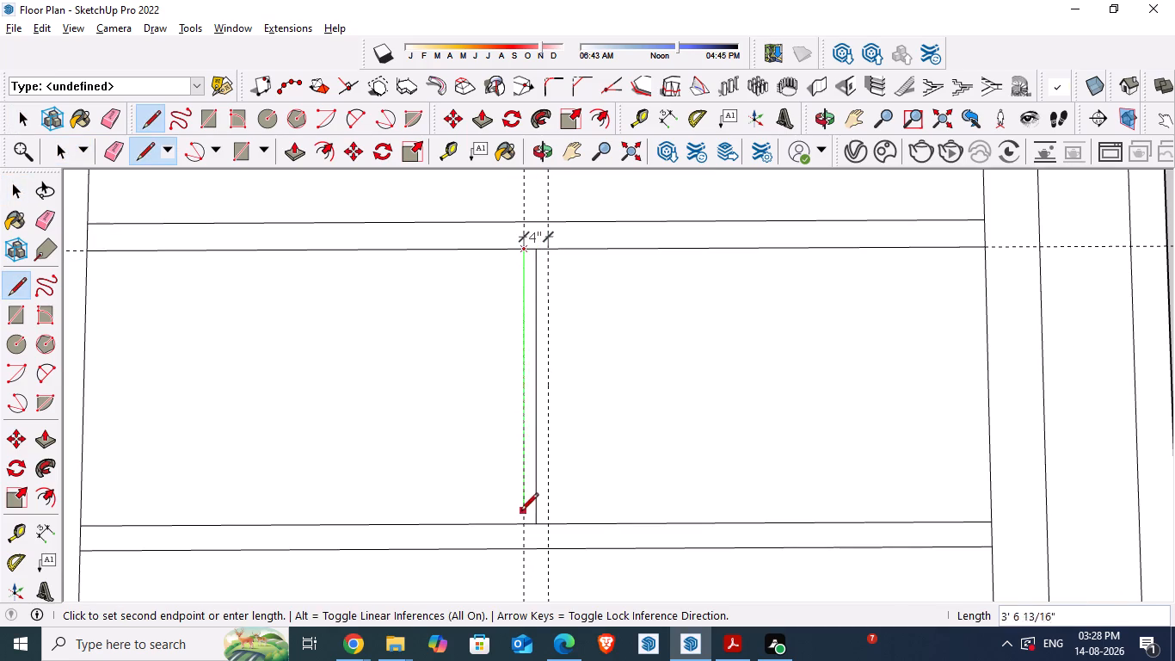
left_click(519, 523)
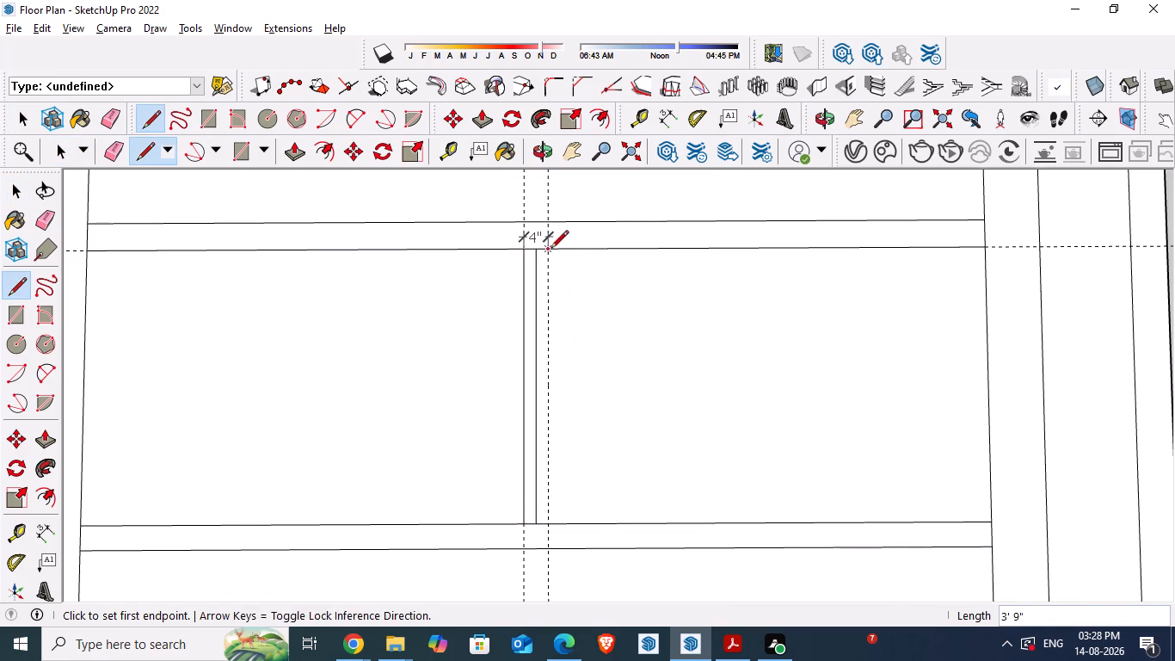
left_click(549, 250)
left_click(549, 521)
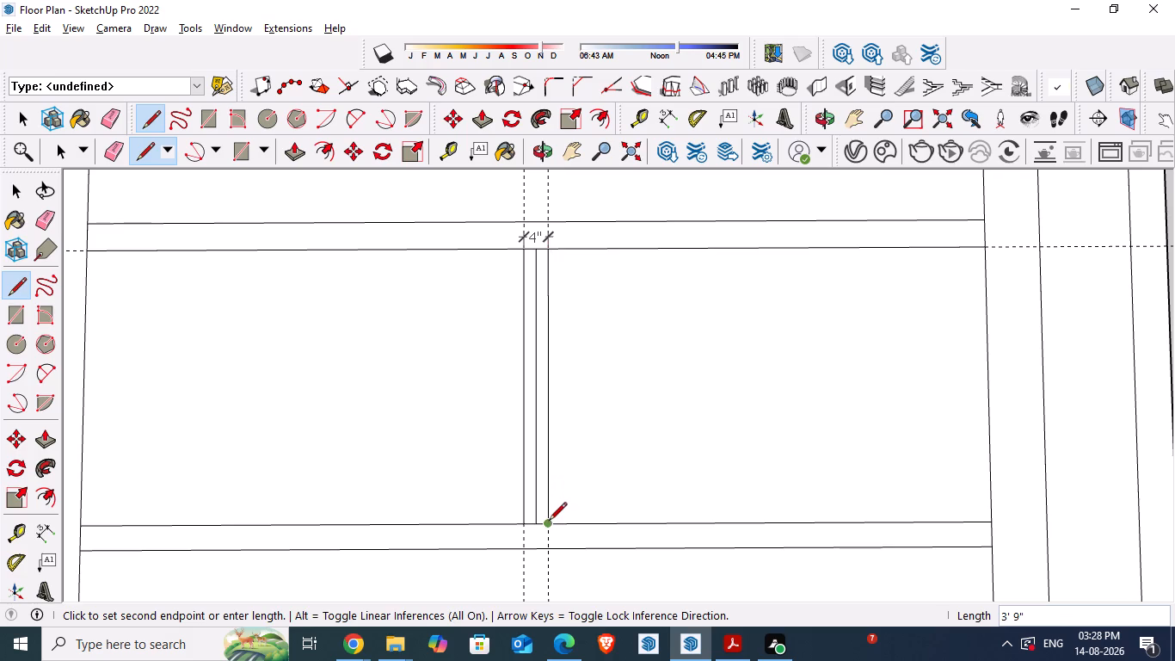
Delete the middle line between the two partition faces and the 4" dimension above it.
key("space")
left_click(535, 383)
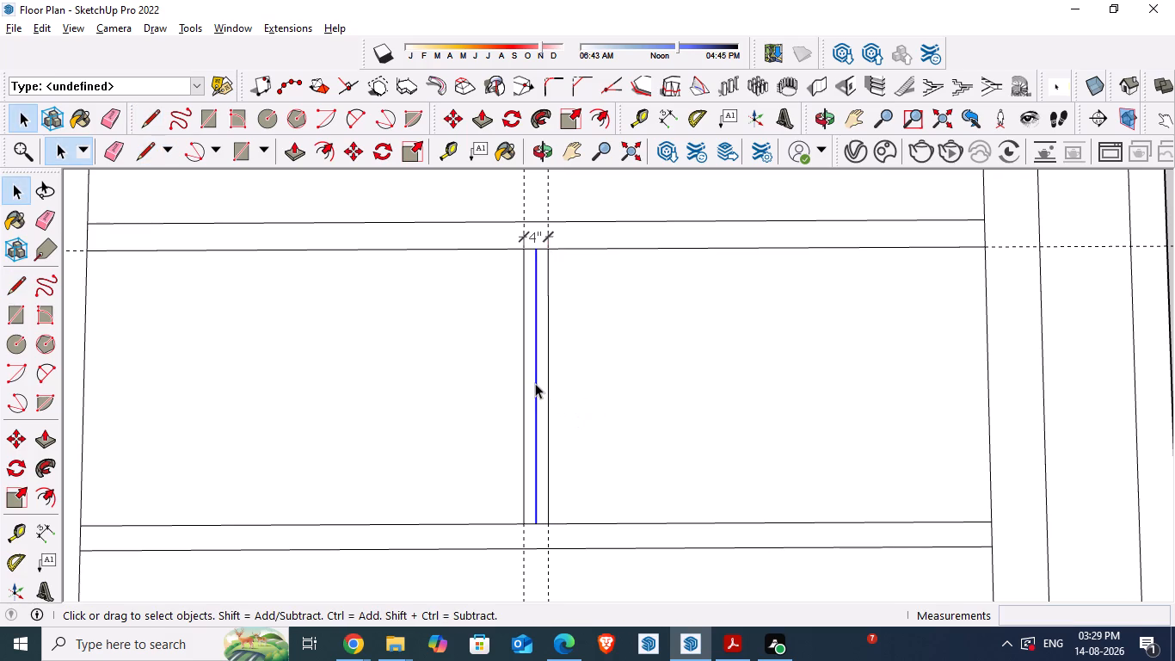
key("Delete")
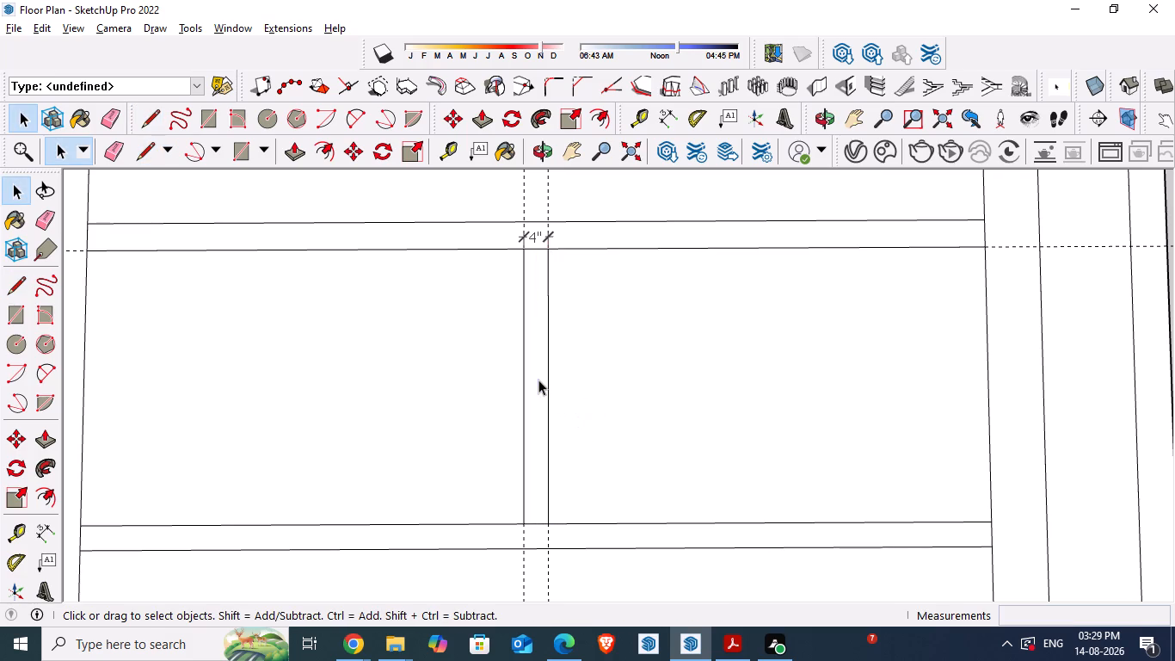
left_click(535, 236)
key("Delete")
Erase the stray guide along the toilet strip's long wall and the guides along the toilet partition.
scroll(532, 388, "down", 20)
scroll(532, 388, "down", 2)
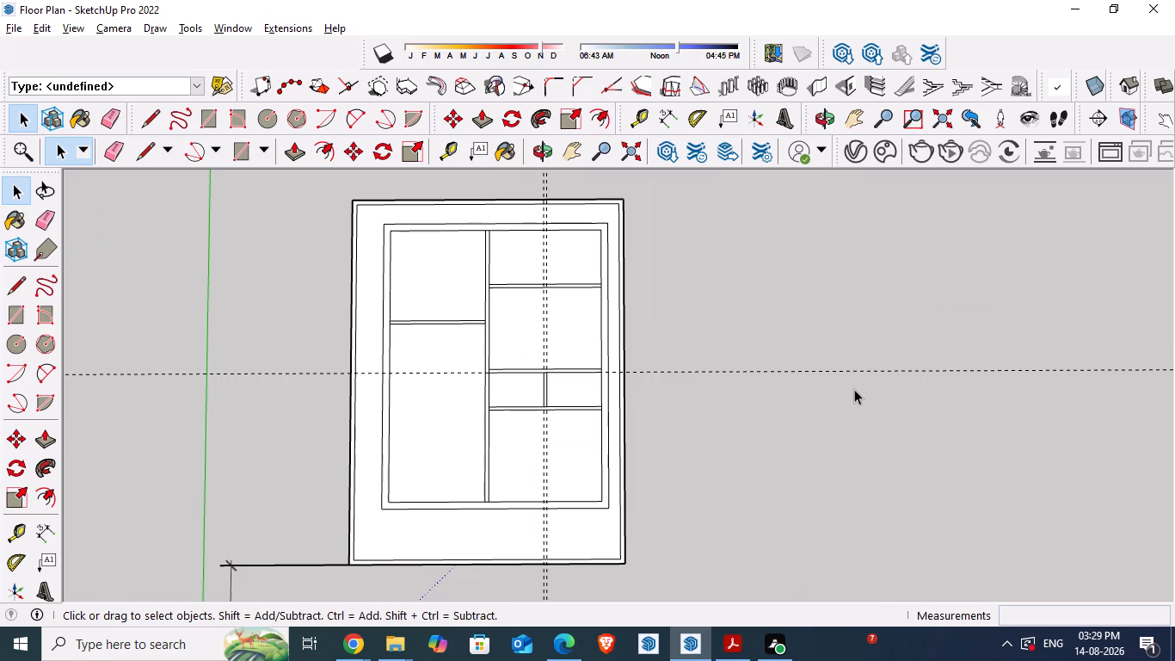
key("e")
left_click_drag(804, 347, 827, 388)
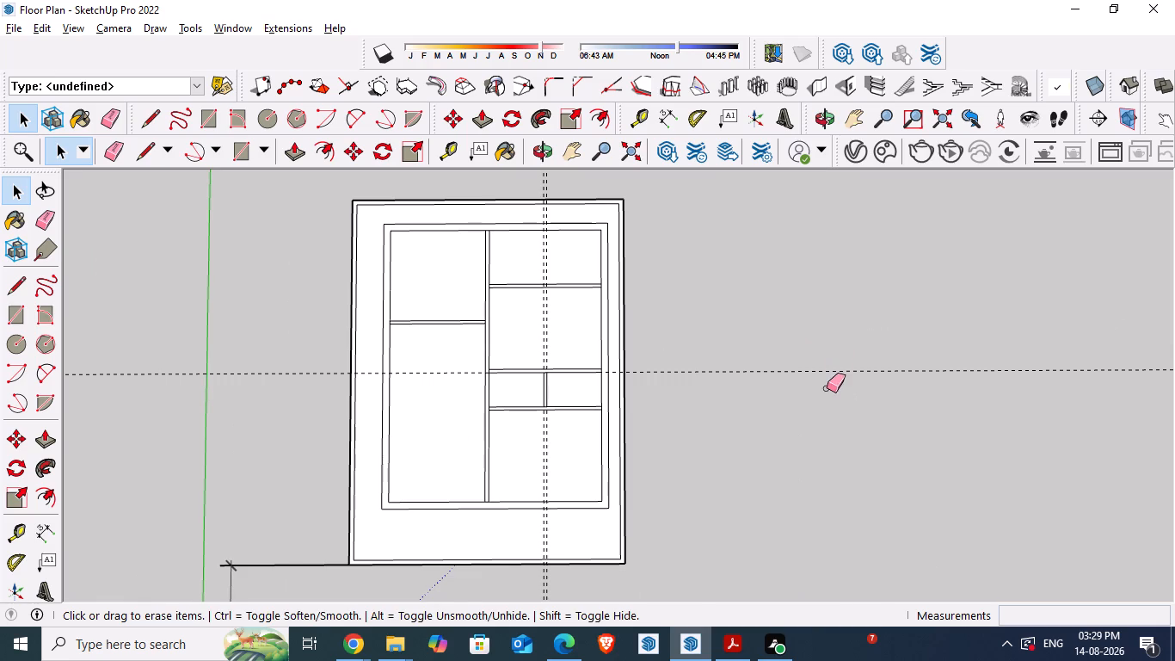
left_click_drag(827, 388, 829, 394)
left_click(803, 372)
scroll(607, 527, "down", 3)
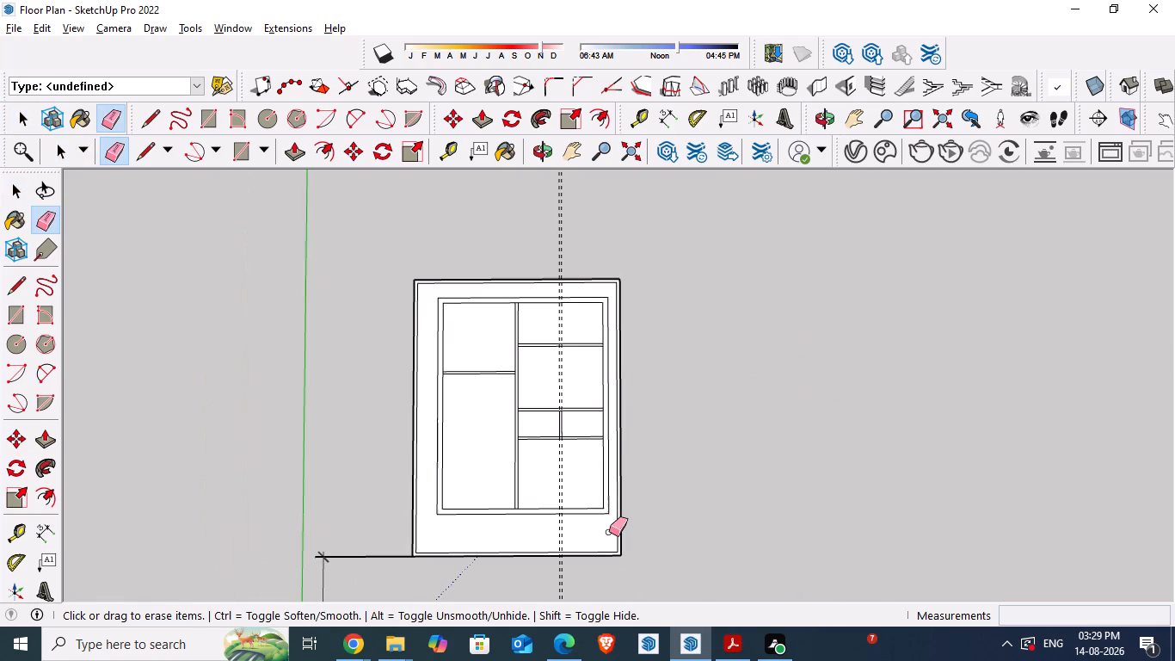
left_click_drag(547, 206, 574, 213)
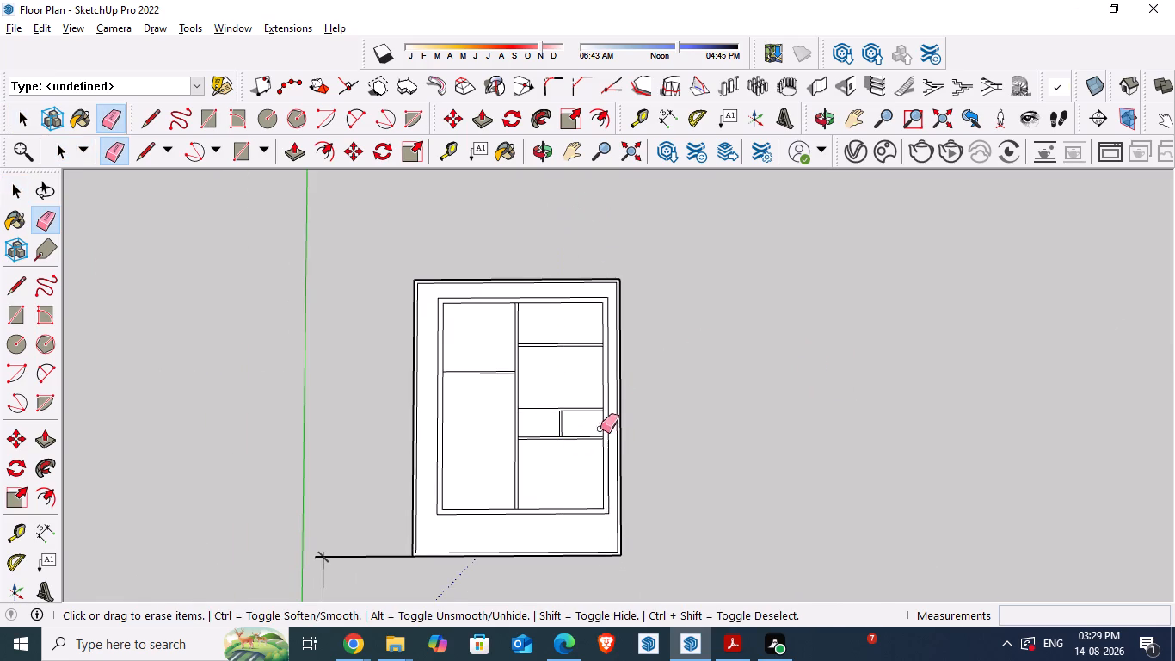
Save the model.
scroll(569, 447, "up", 4)
key("ctrl+s")
scroll(654, 361, "down", 2)
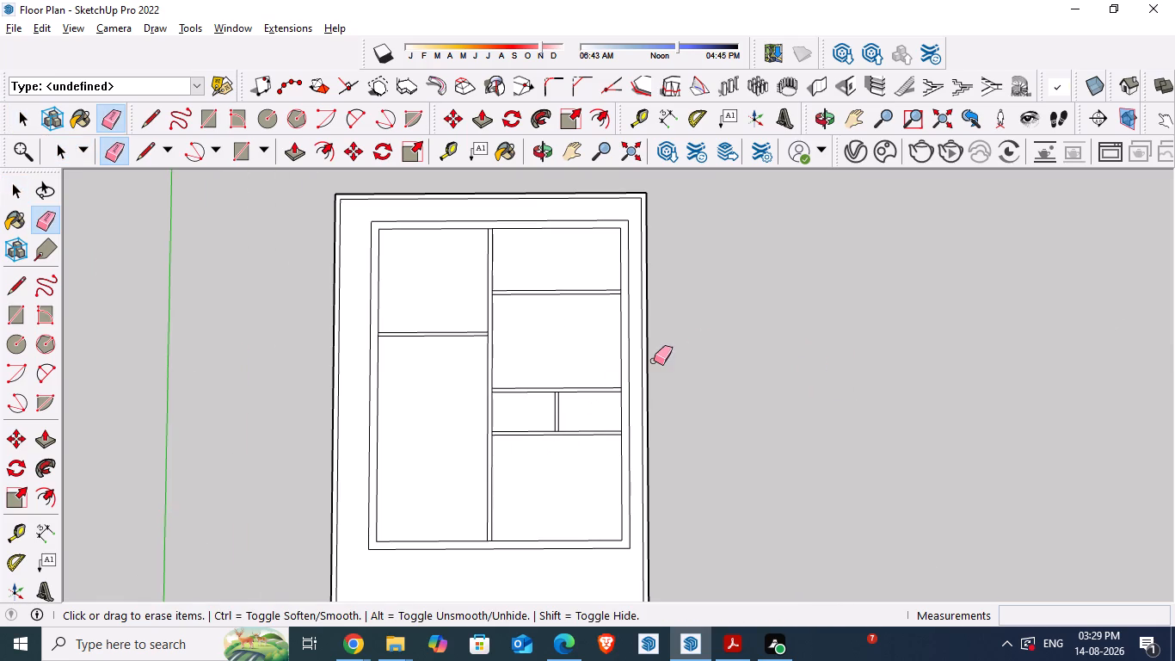
Compare the modelled rooms with the ground and typical floor plans in the reference PDF in Adobe Acrobat.
scroll(654, 361, "down", 5)
scroll(478, 447, "up", 8)
key("space")
scroll(493, 446, "down", 9)
middle_click(588, 541)
scroll(566, 394, "up", 4)
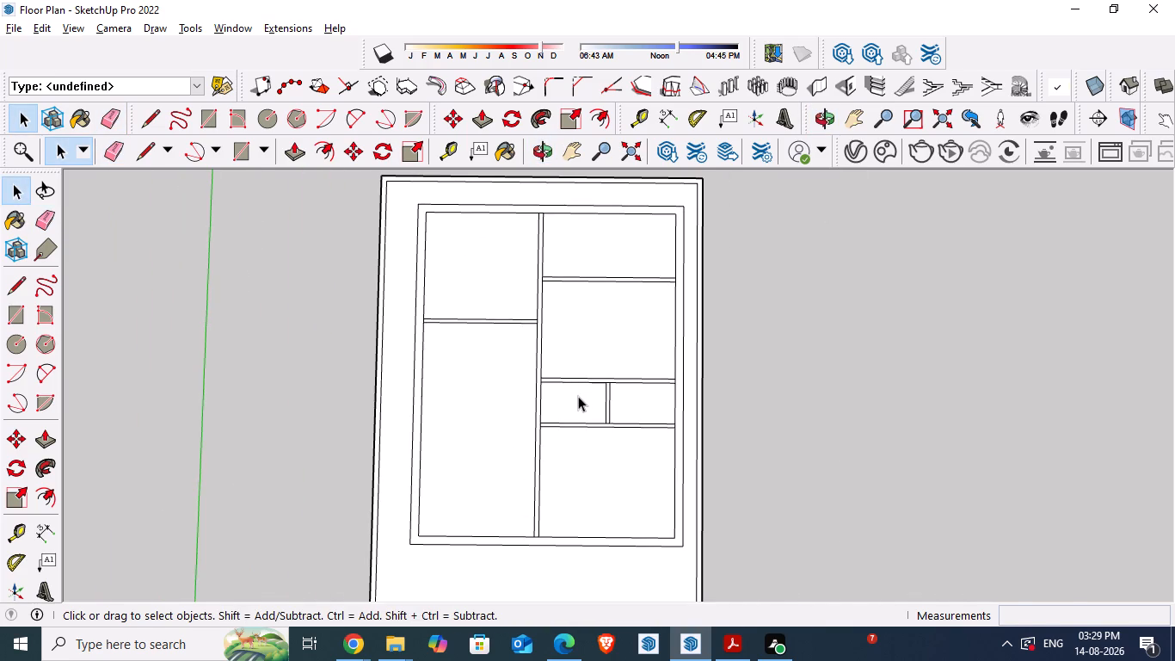
key("alt+Tab")
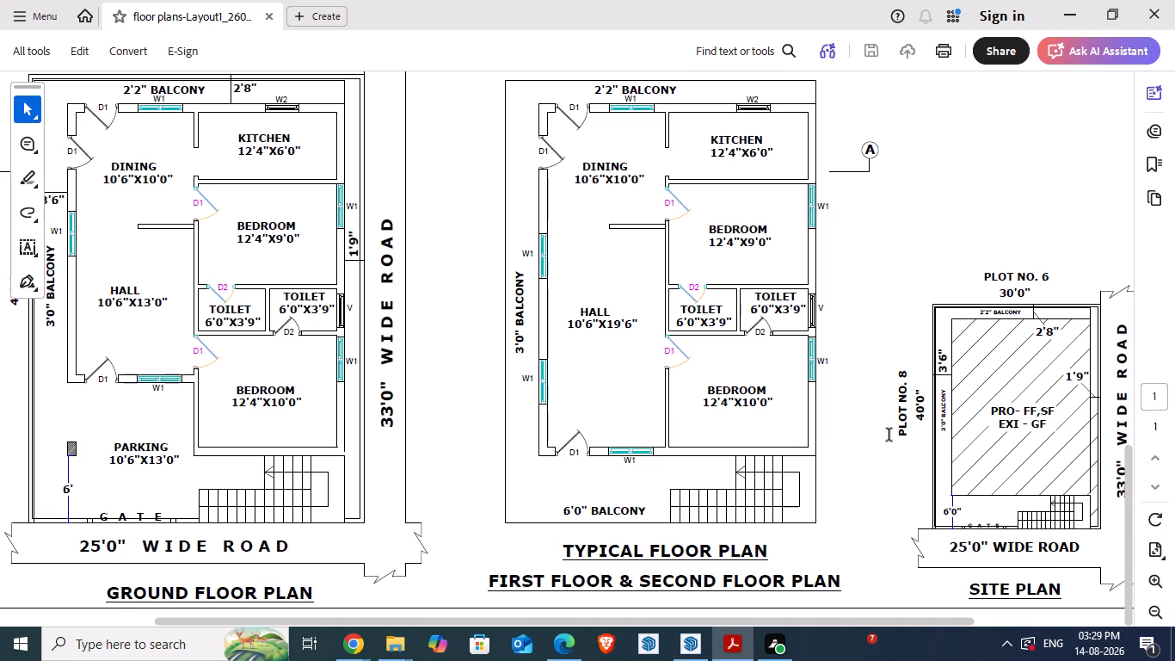
scroll(812, 360, "up", 4)
scroll(801, 350, "down", 3)
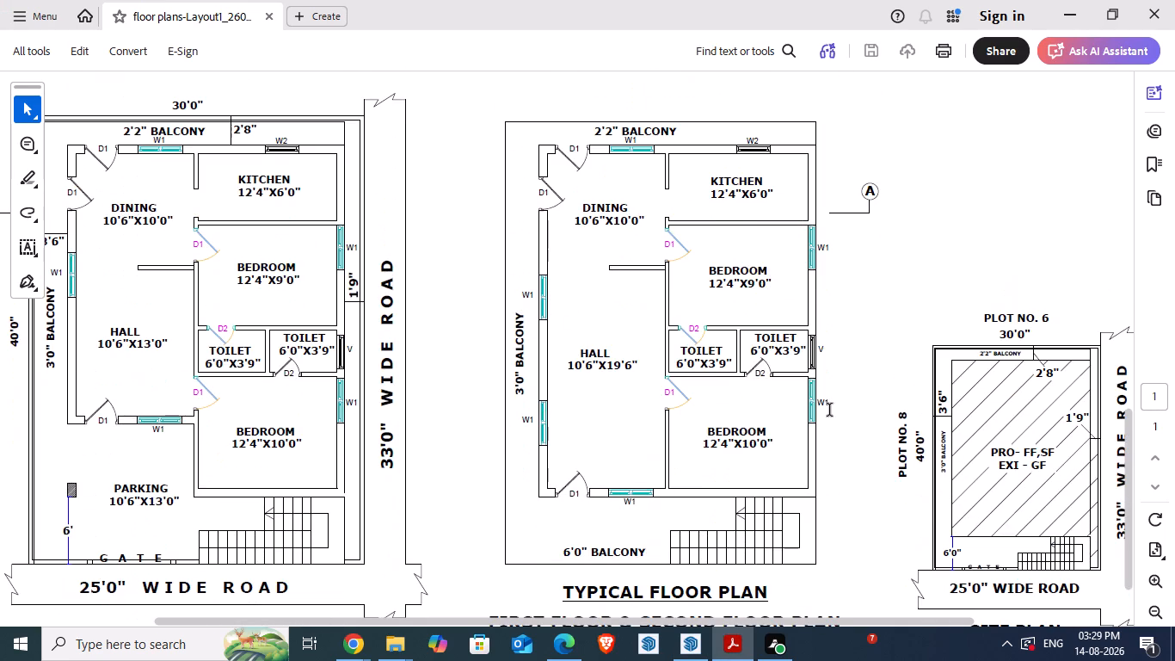
scroll(821, 386, "up", 3)
scroll(821, 386, "down", 2)
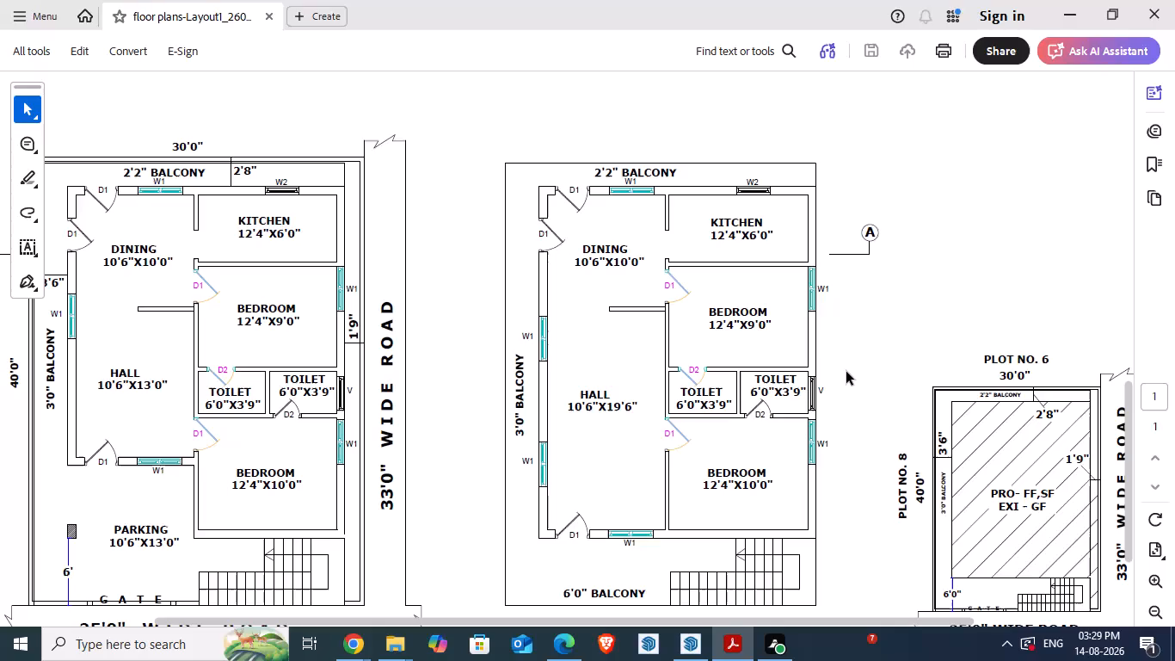
scroll(595, 352, "down", 1)
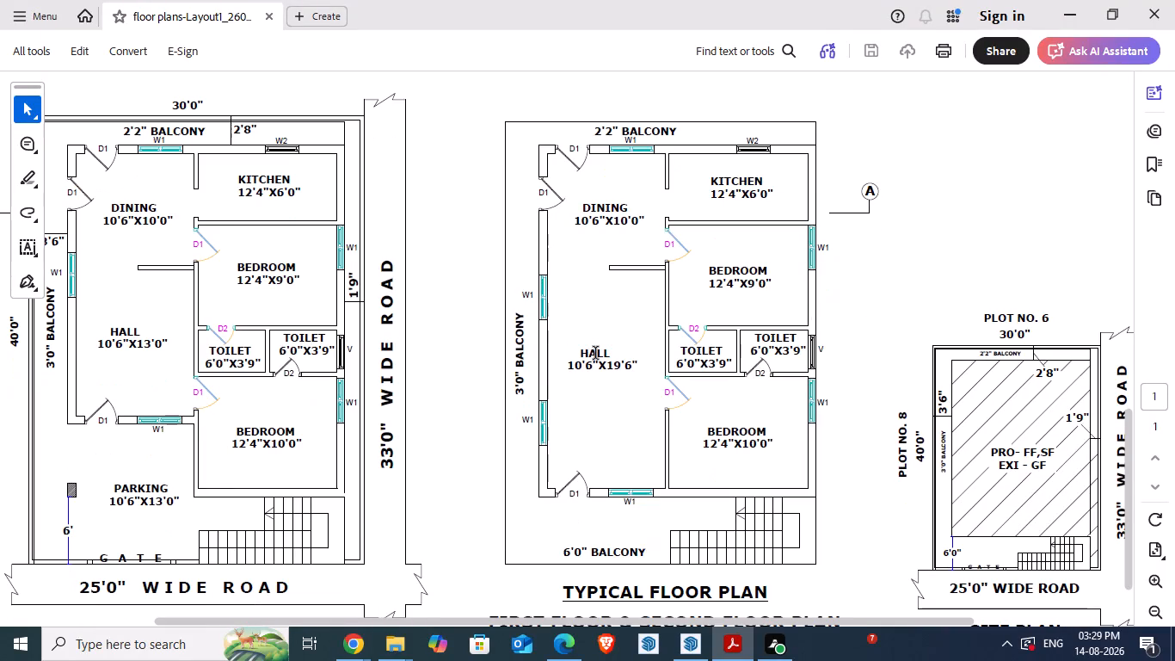
scroll(596, 354, "down", 1)
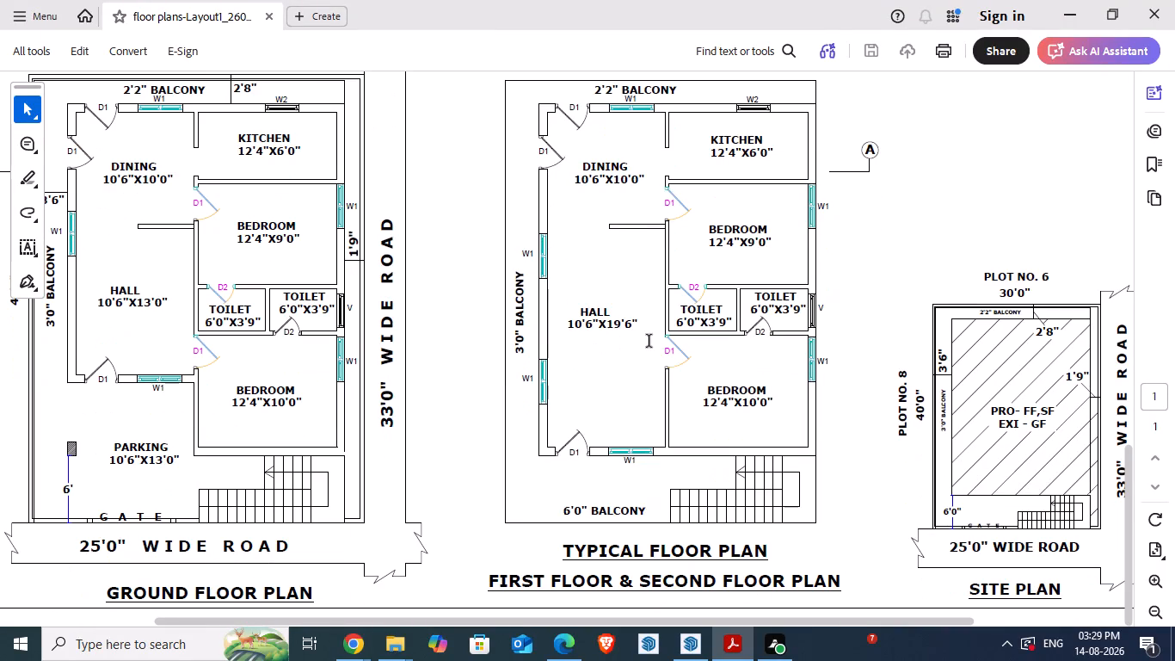
scroll(649, 342, "down", 1)
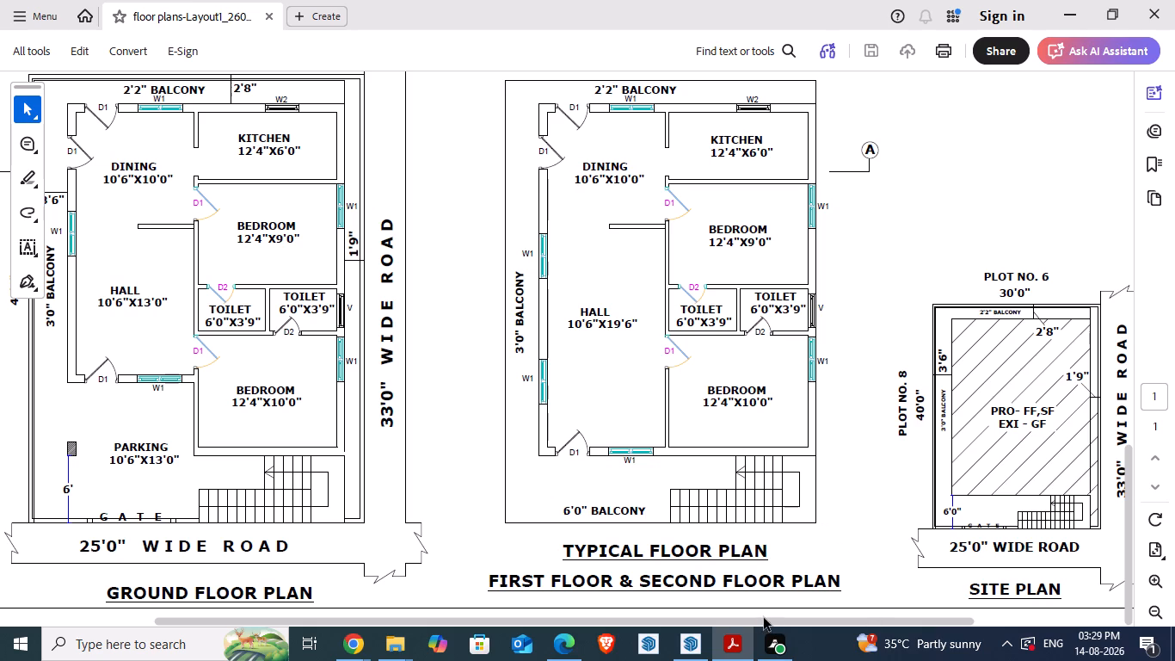
left_click(698, 640)
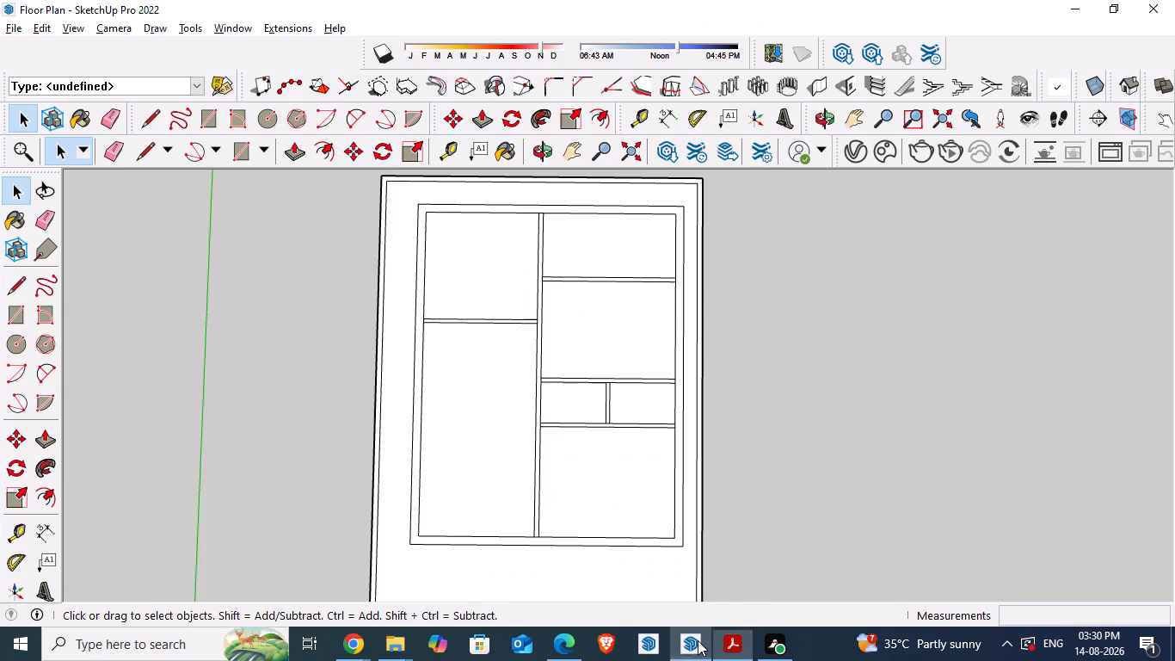
left_click(698, 640)
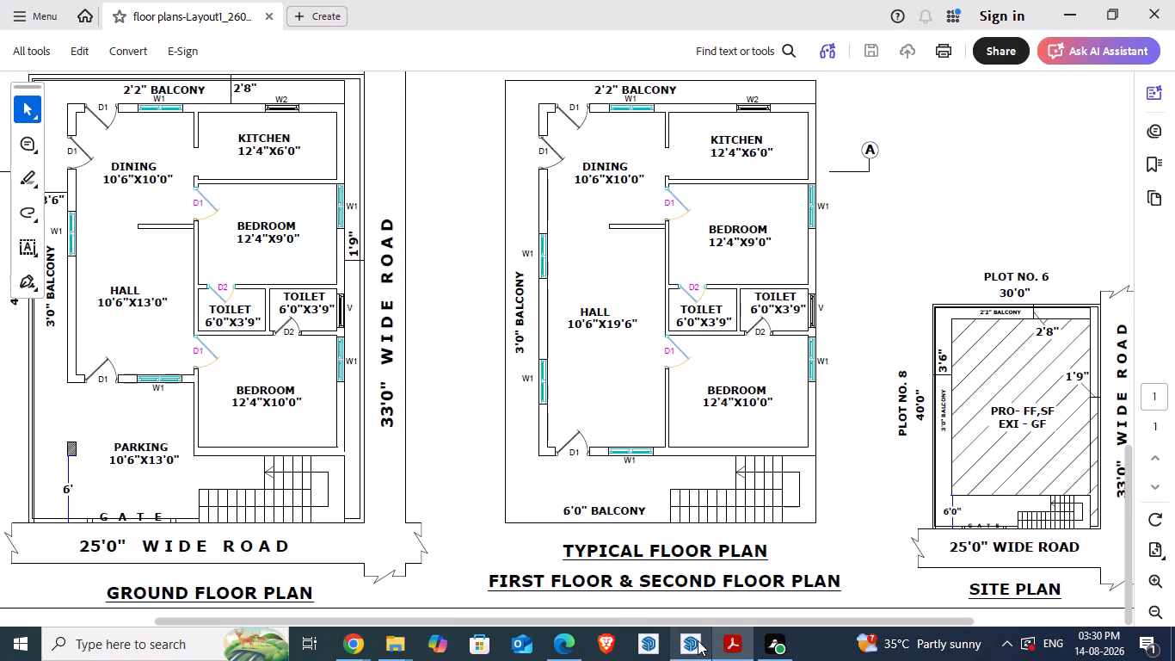
left_click(698, 640)
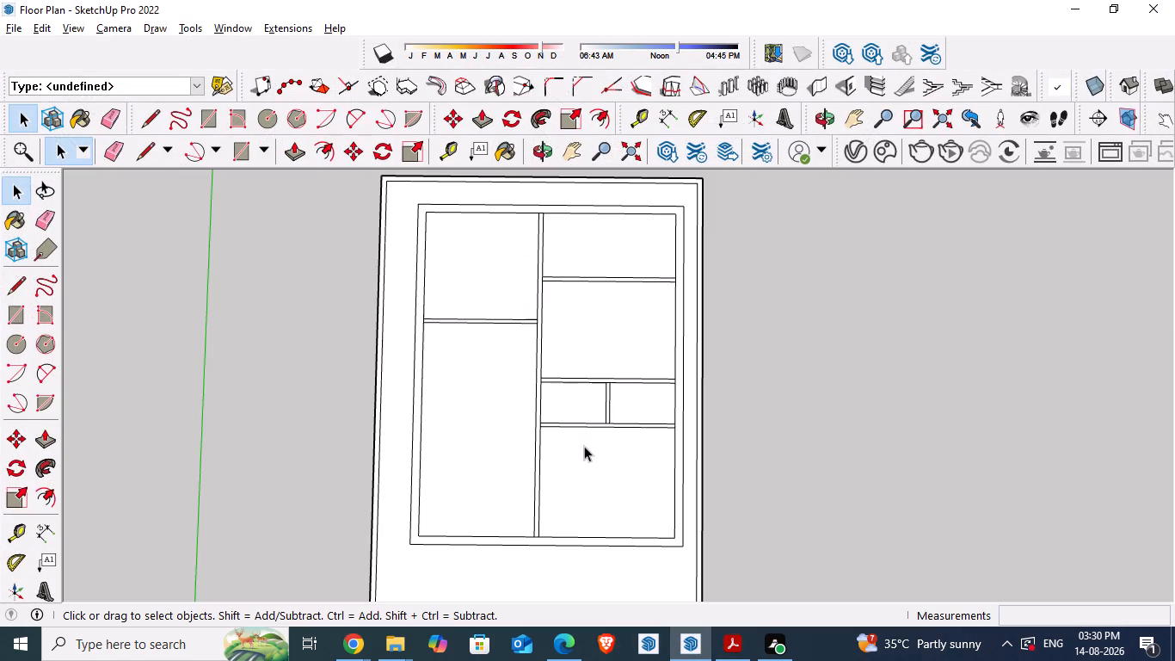
Check the room dimensions in the reference PDF and place a guide 13' in from the inner face of the large room's lower end wall.
key("t")
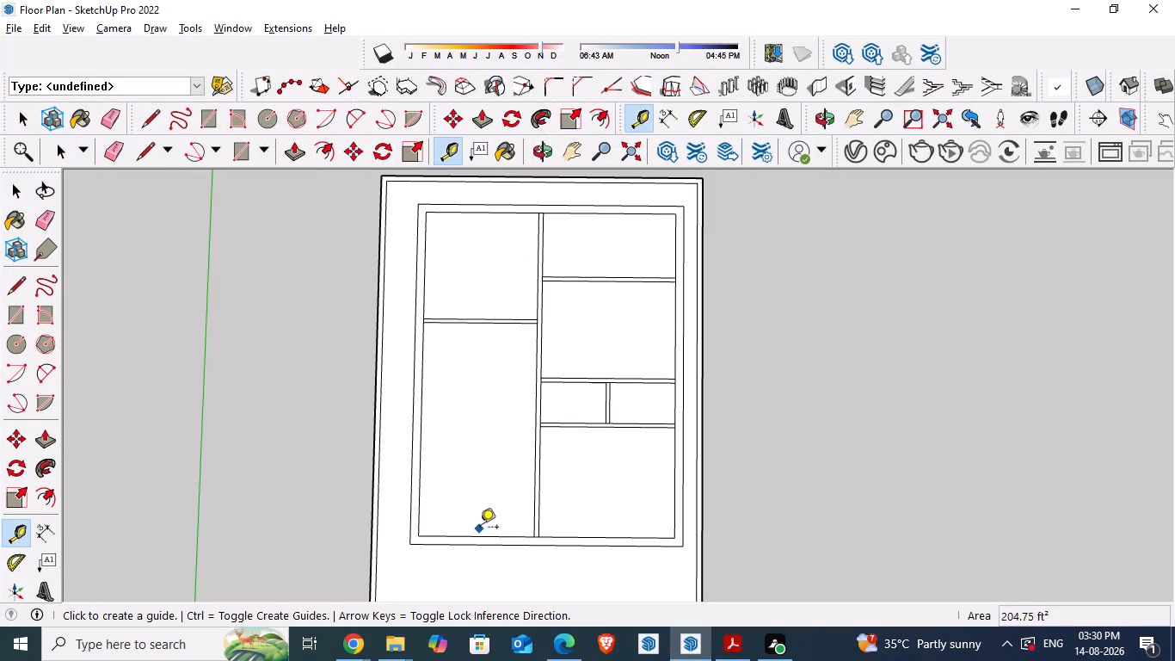
left_click(480, 534)
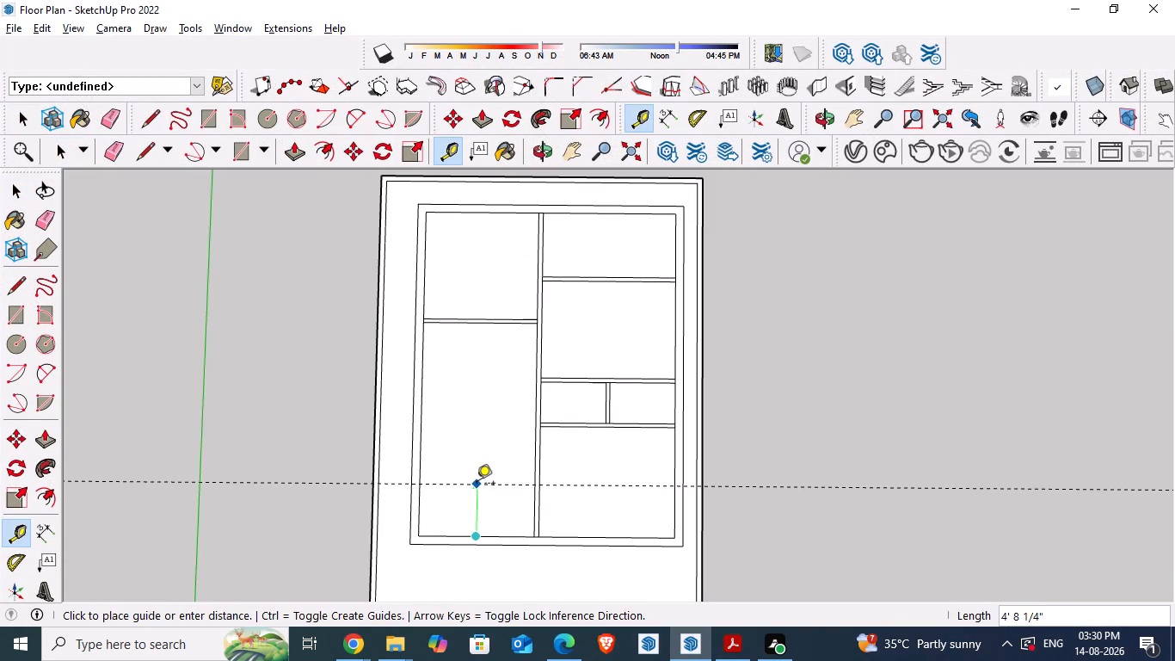
key("alt+Tab")
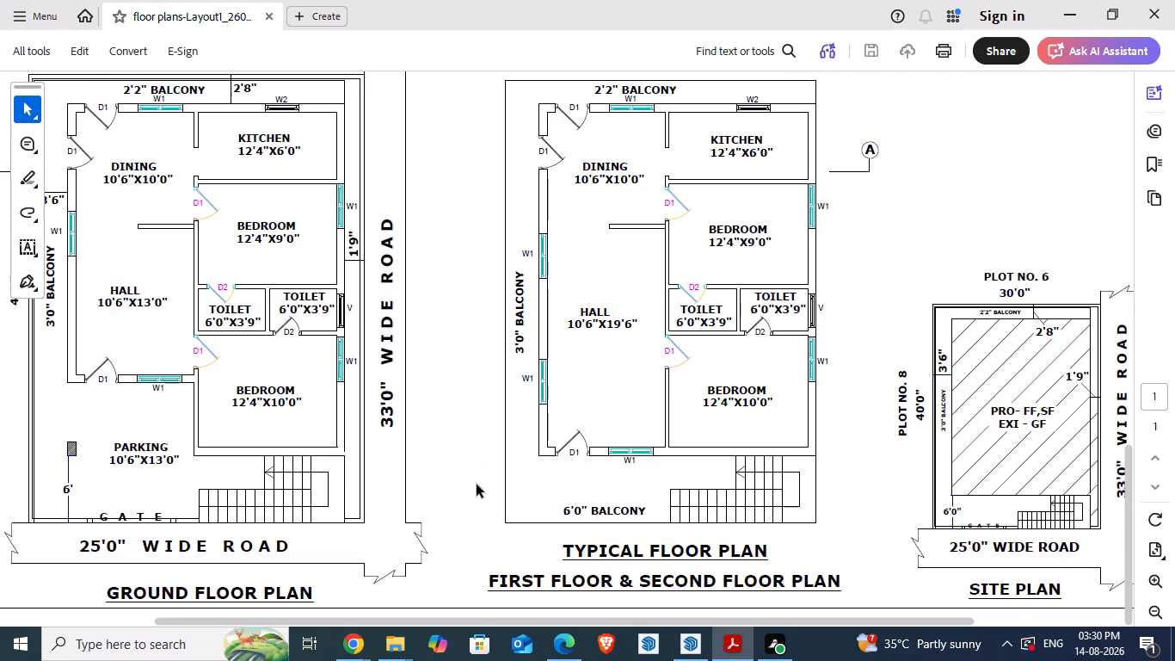
key("alt+Tab")
type("13'")
key("Return")
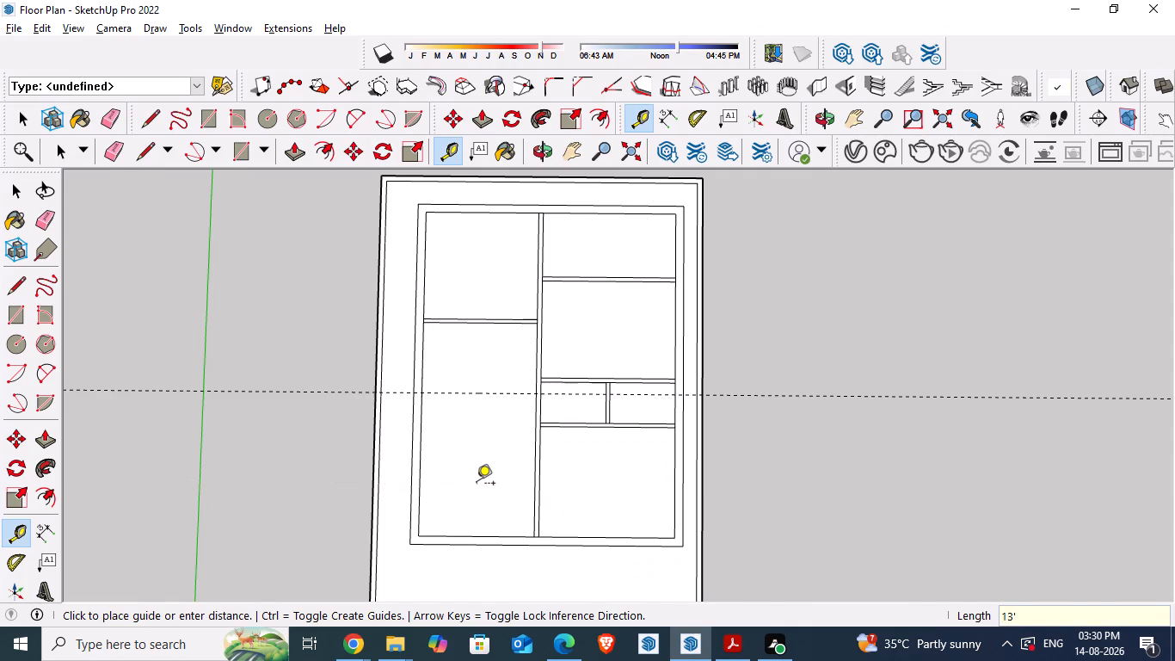
key("alt+Tab")
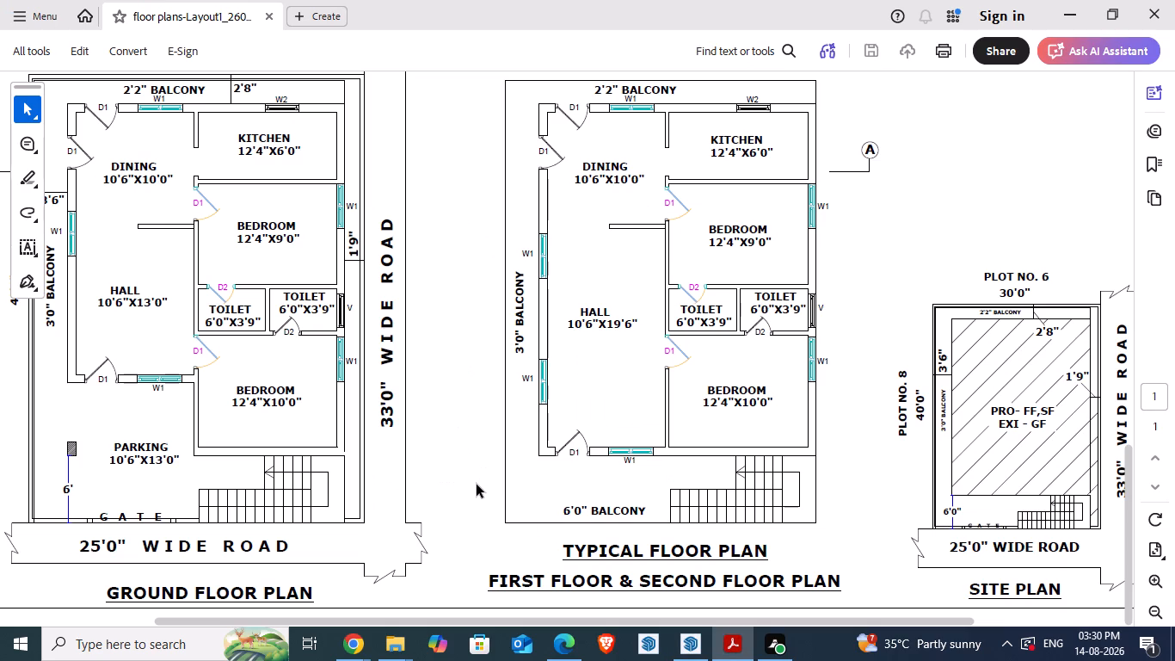
Check the typical floor plan in the reference PDF in Adobe Acrobat, return to SketchUp and undo the last 13' guide.
key("alt+Tab")
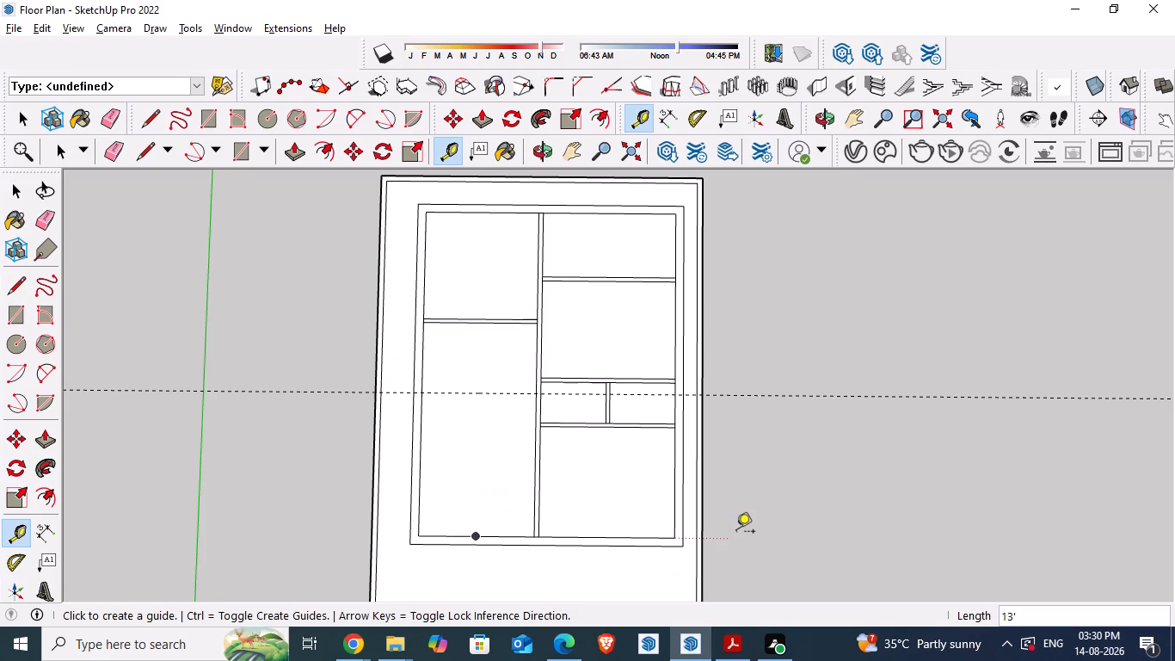
scroll(506, 320, "down", 5)
key("alt+Tab")
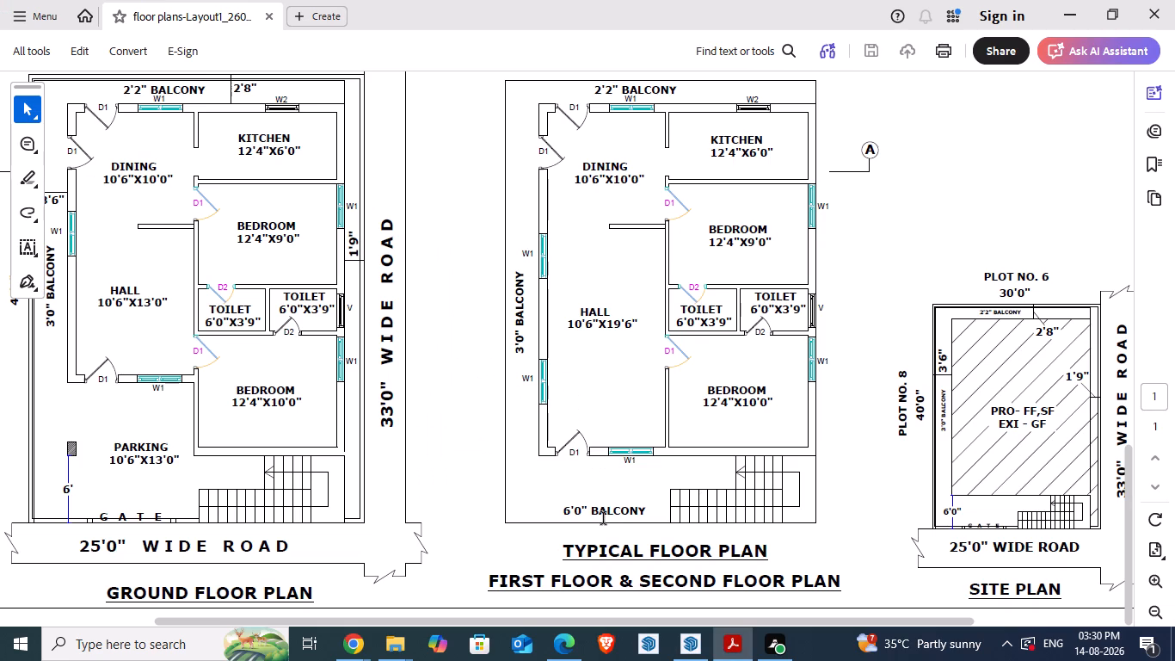
key("alt+Tab")
key("ctrl+z")
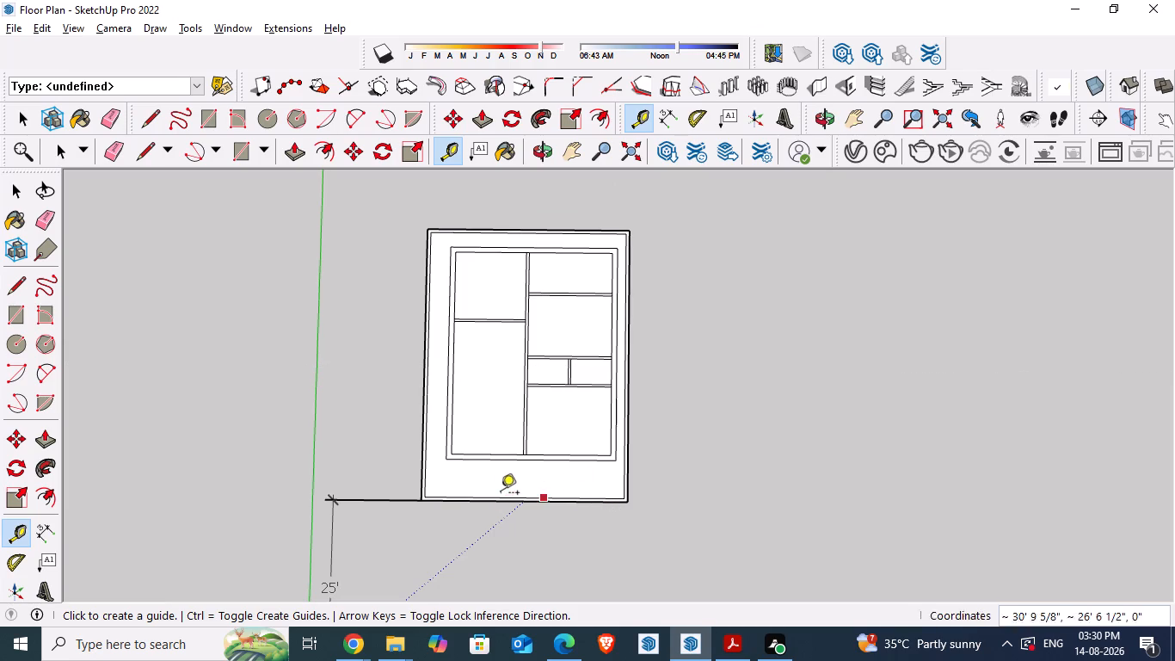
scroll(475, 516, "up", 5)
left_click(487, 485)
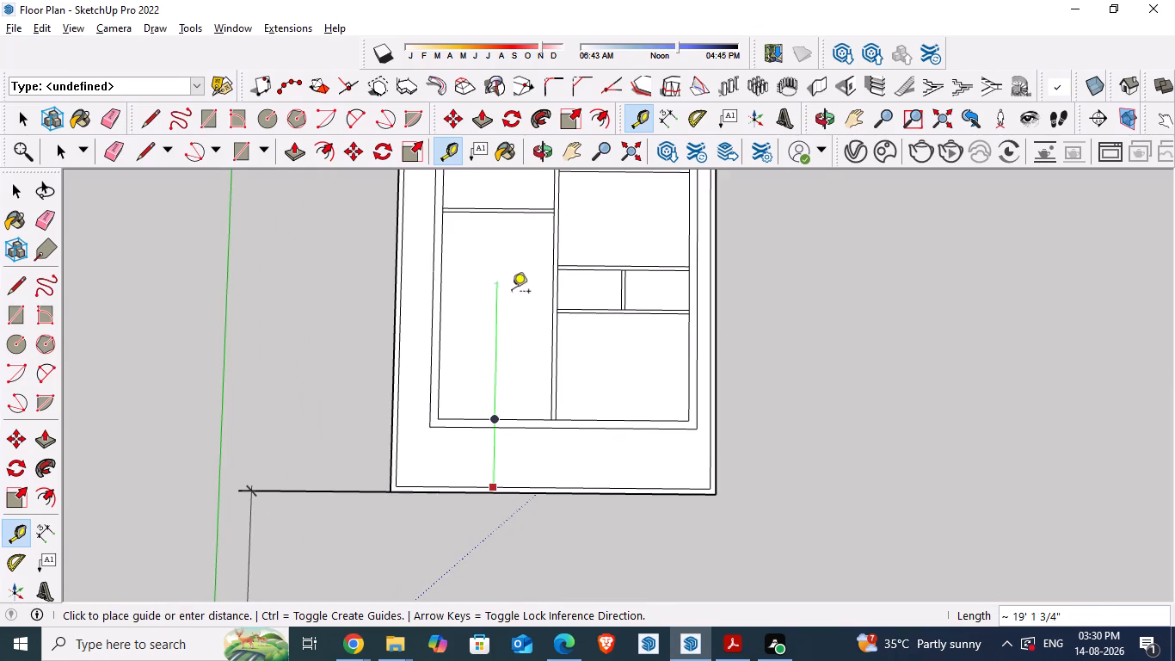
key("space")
Check the parking dimension in the reference PDF and place a guide 13' in from the inner edge of the road-side boundary wall.
key("alt+Tab")
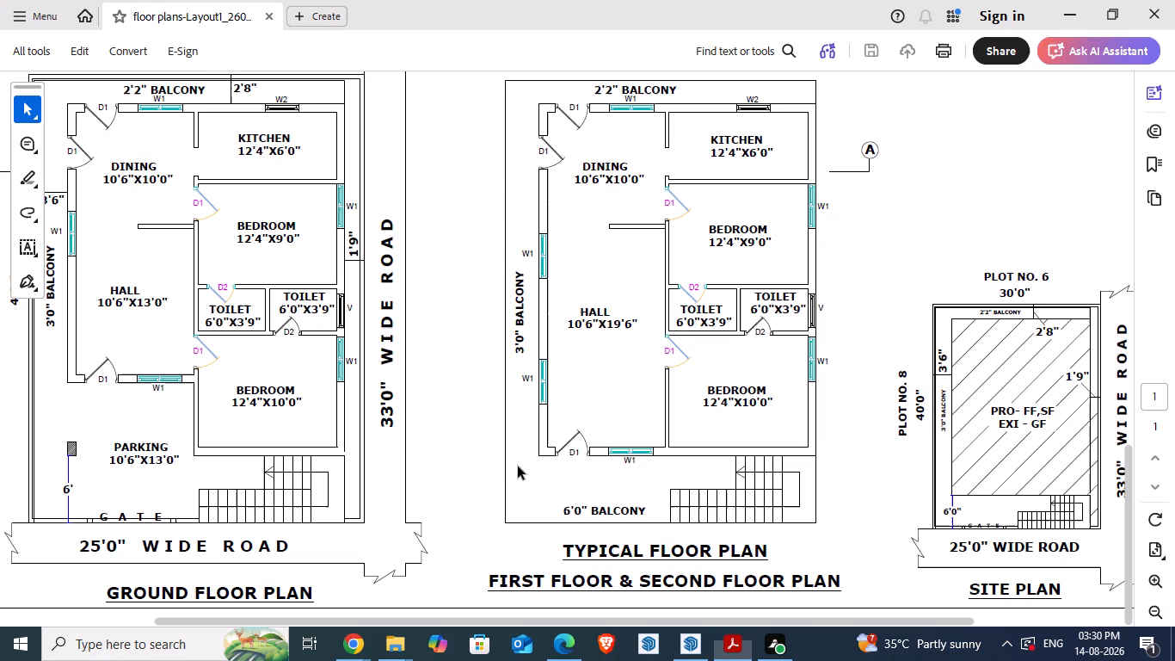
key("alt+Tab")
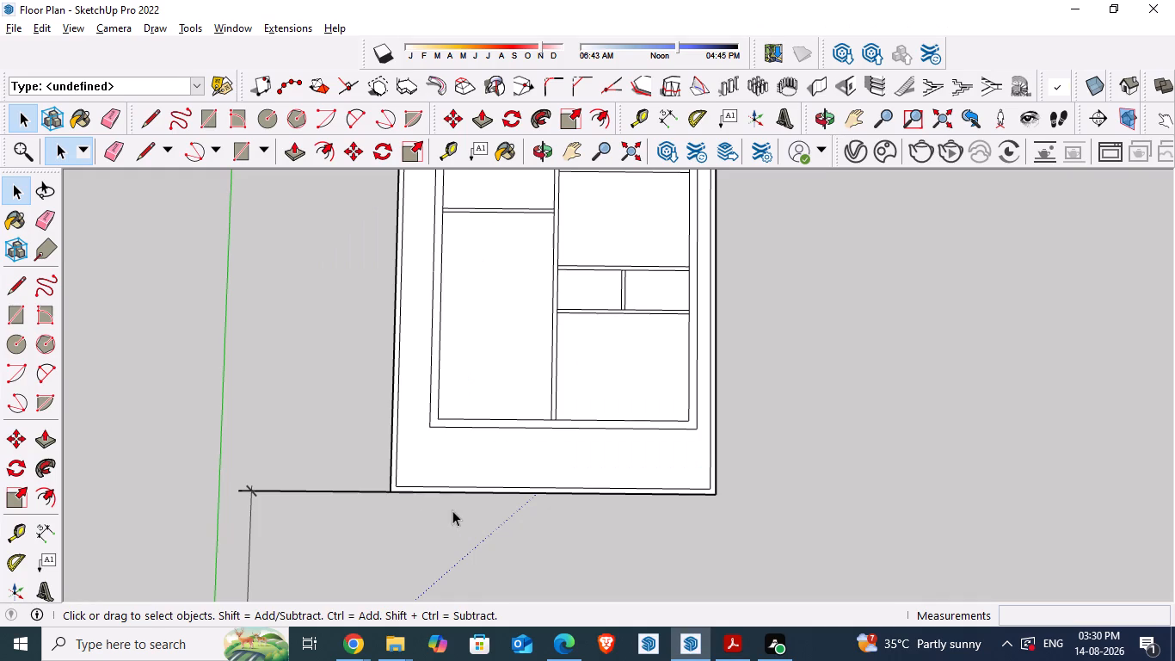
key("t")
left_click(461, 483)
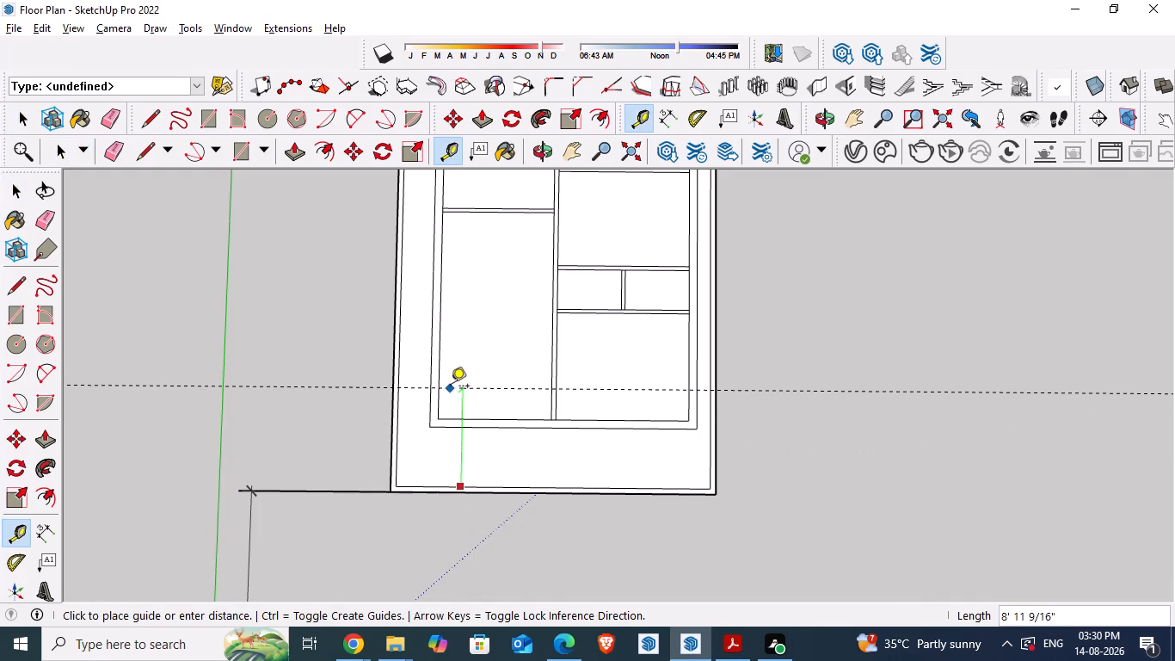
type("13'")
key("Return")
Check the dining room size in the reference PDF and measure the modelled dining room from its end wall to the partition.
key("alt+Tab")
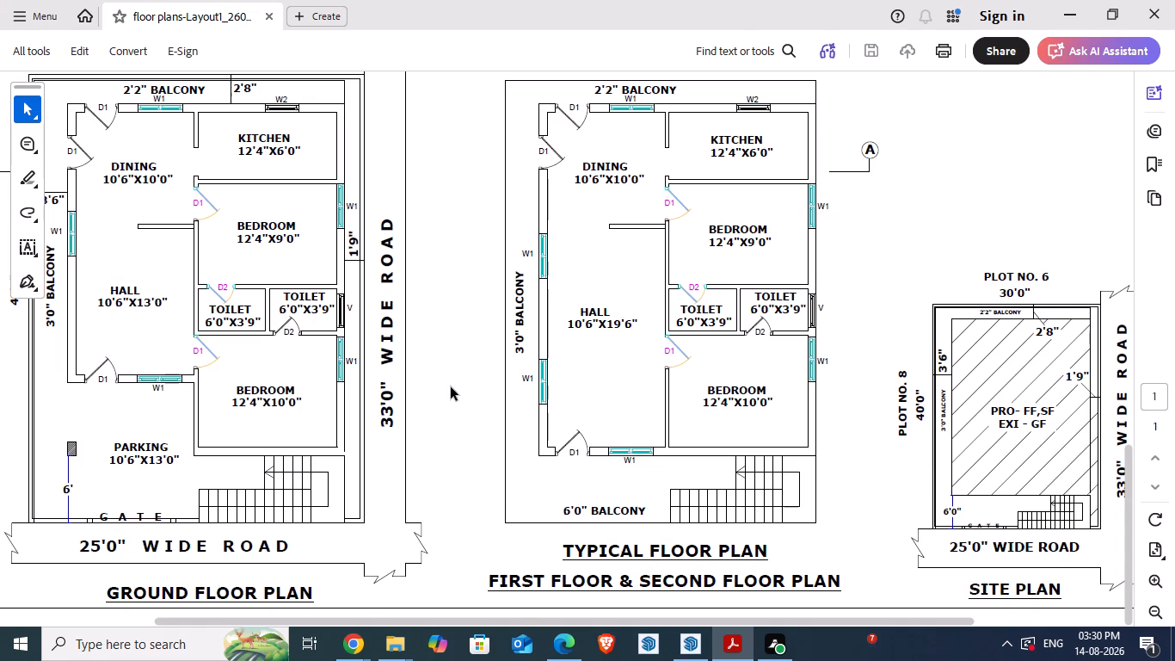
key("alt+Tab")
scroll(561, 411, "down", 8)
scroll(543, 290, "up", 5)
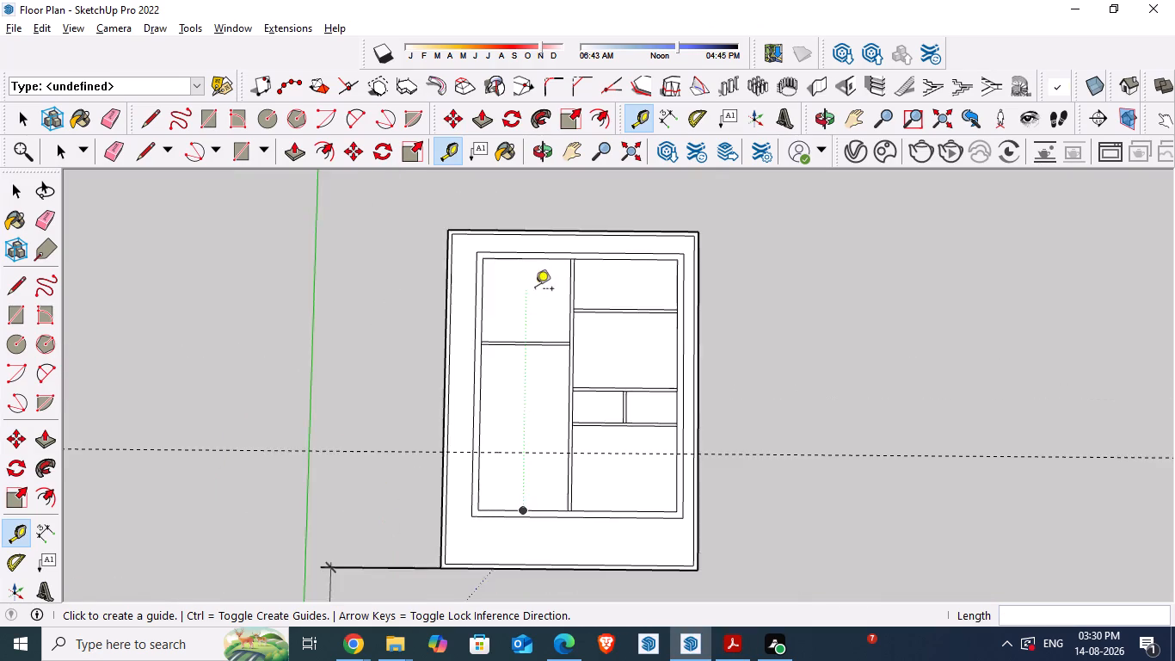
scroll(535, 290, "up", 5)
left_click(531, 246)
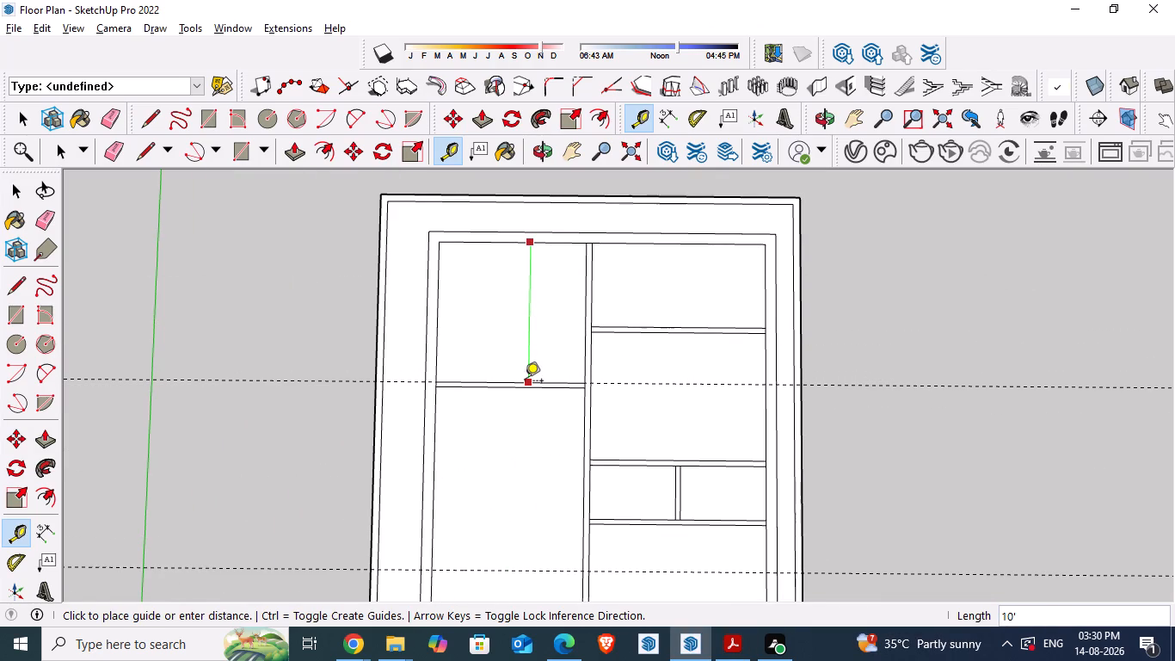
key("space")
Place a guide 13' from the hall-side face of the dining partition and compare the layout with the ground floor plan PDF.
key("alt+Tab")
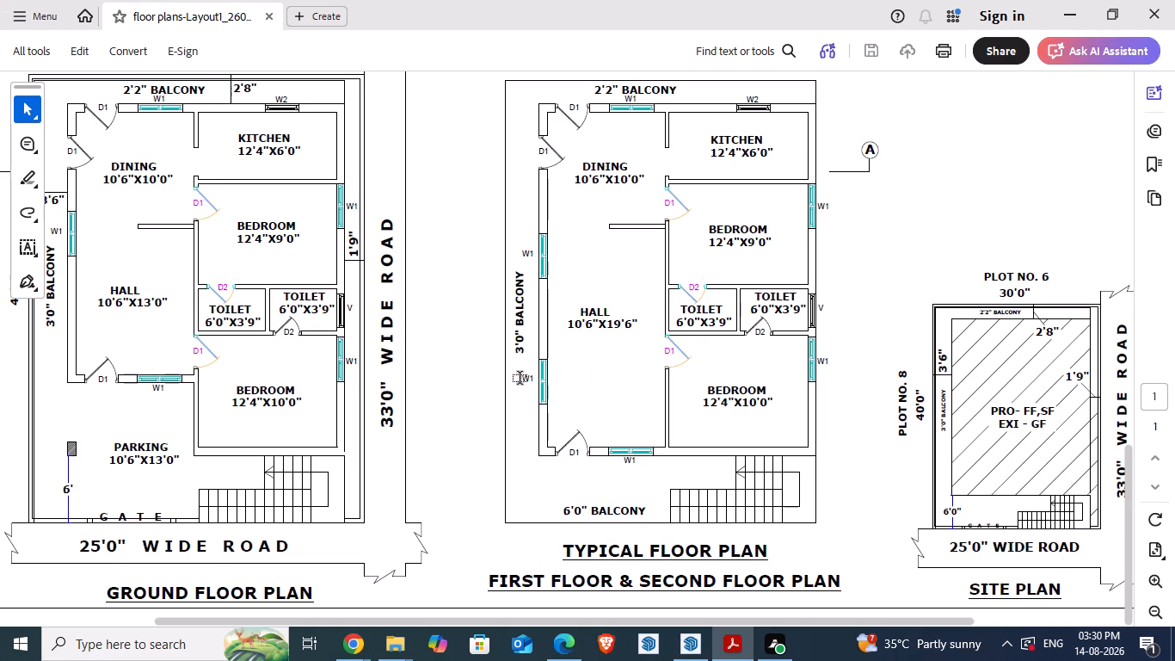
key("alt+Tab")
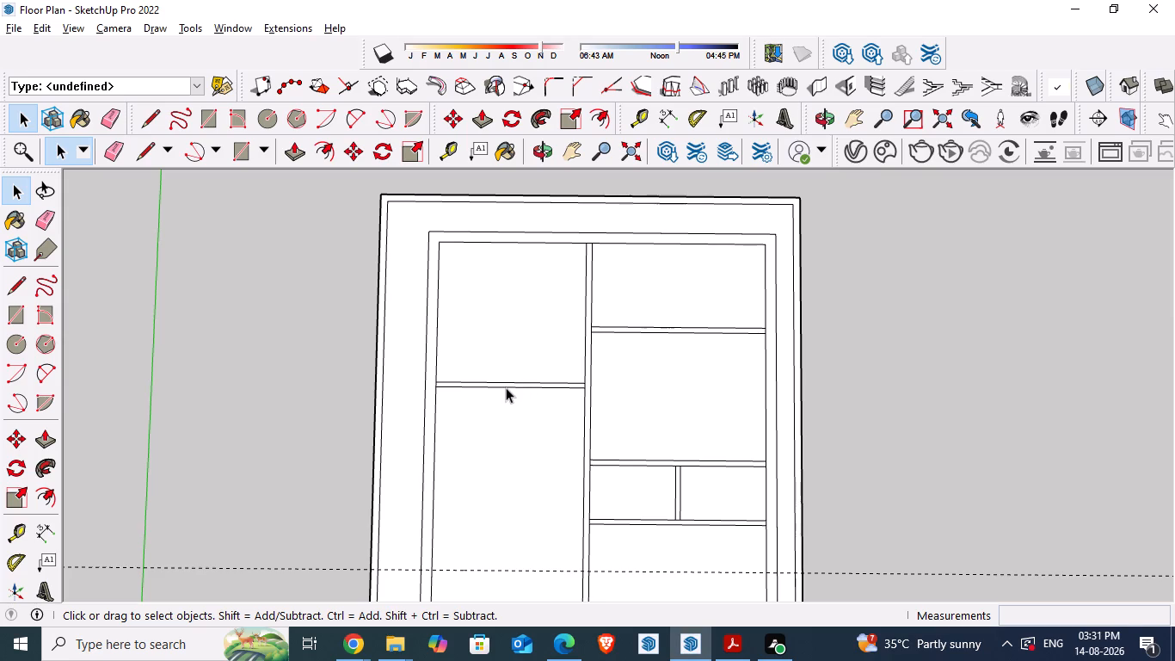
key("t")
left_click(506, 387)
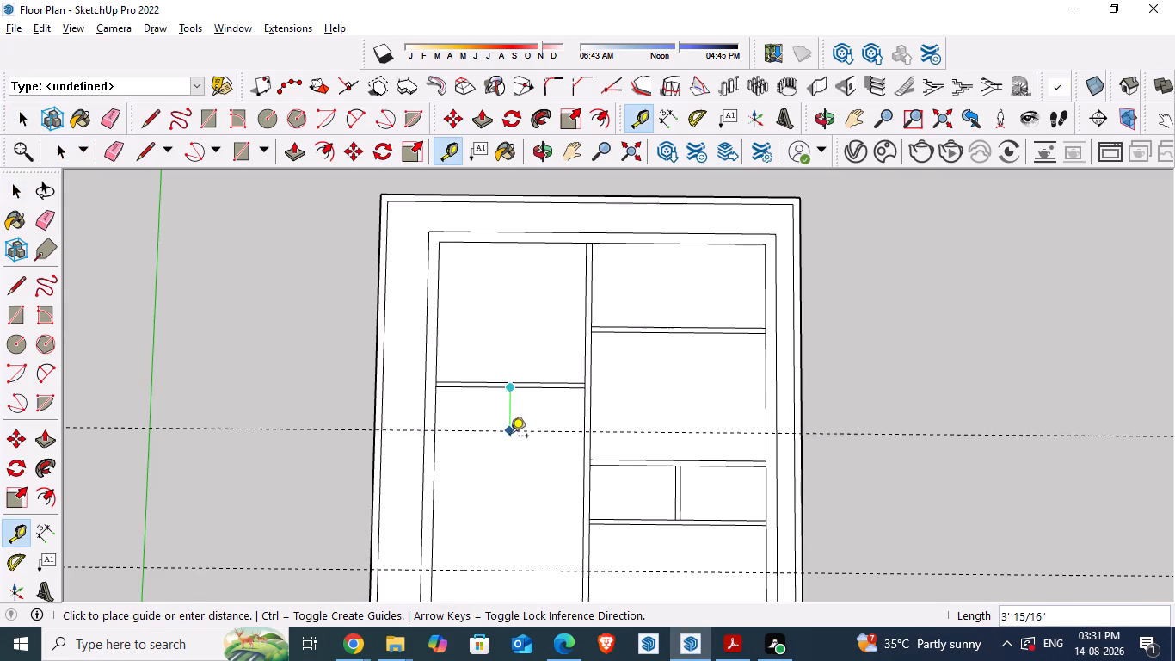
scroll(515, 417, "down", 9)
scroll(526, 423, "up", 7)
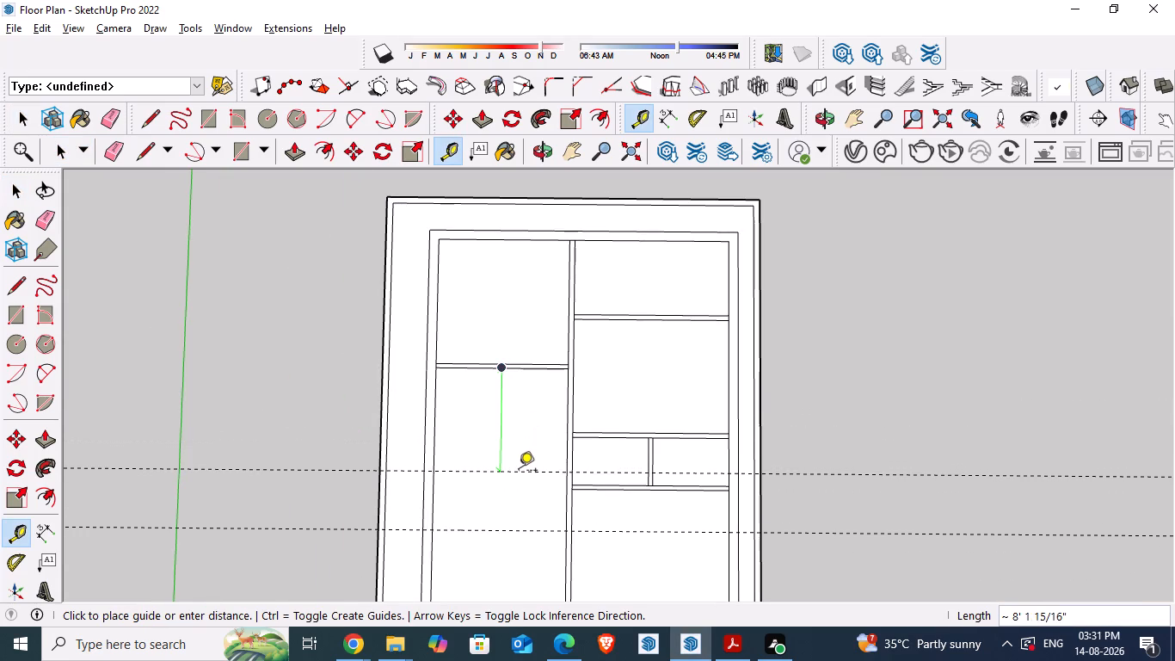
type("13'")
key("Return")
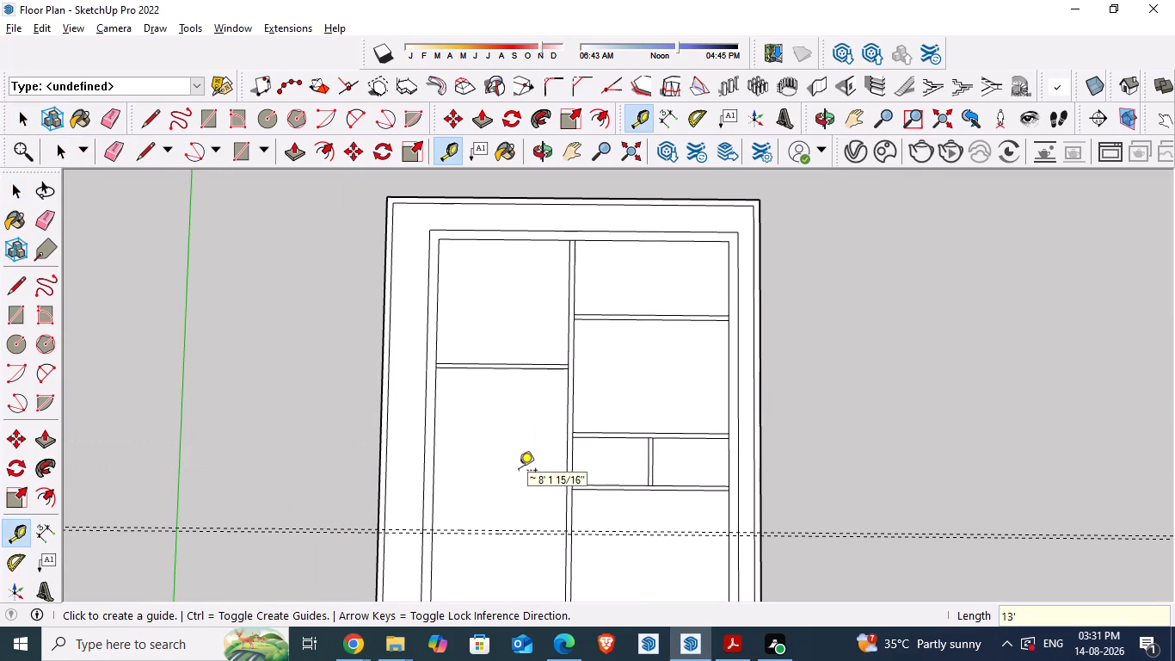
scroll(498, 555, "up", 9)
key("alt+Tab")
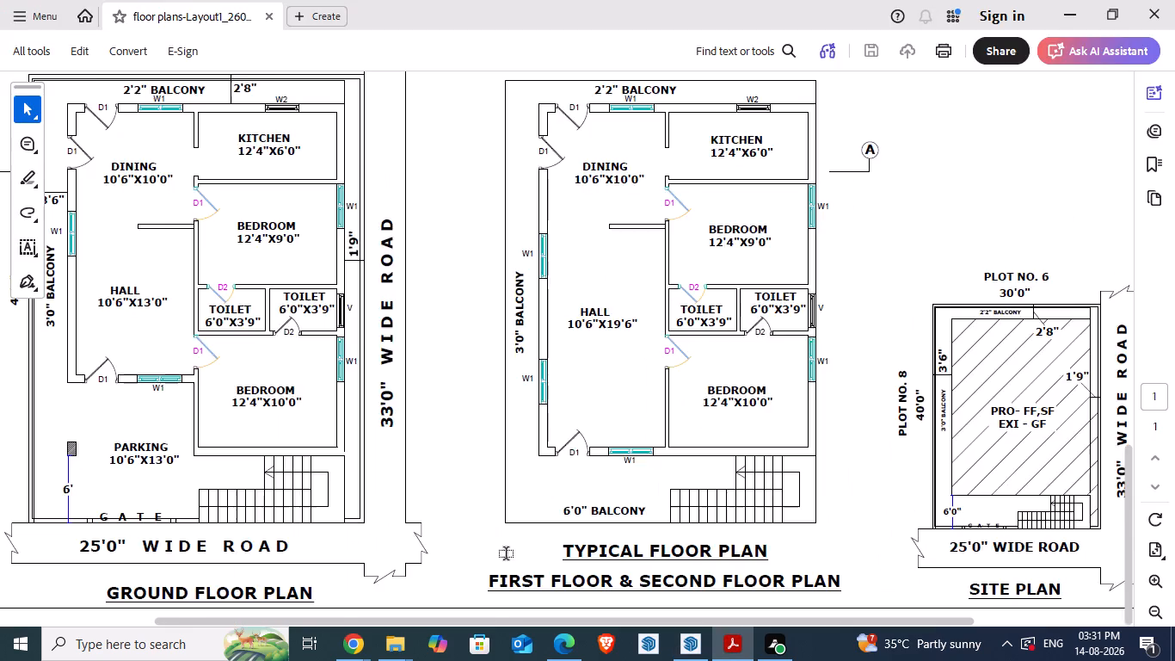
key("alt+Tab")
key("alt+Tab")
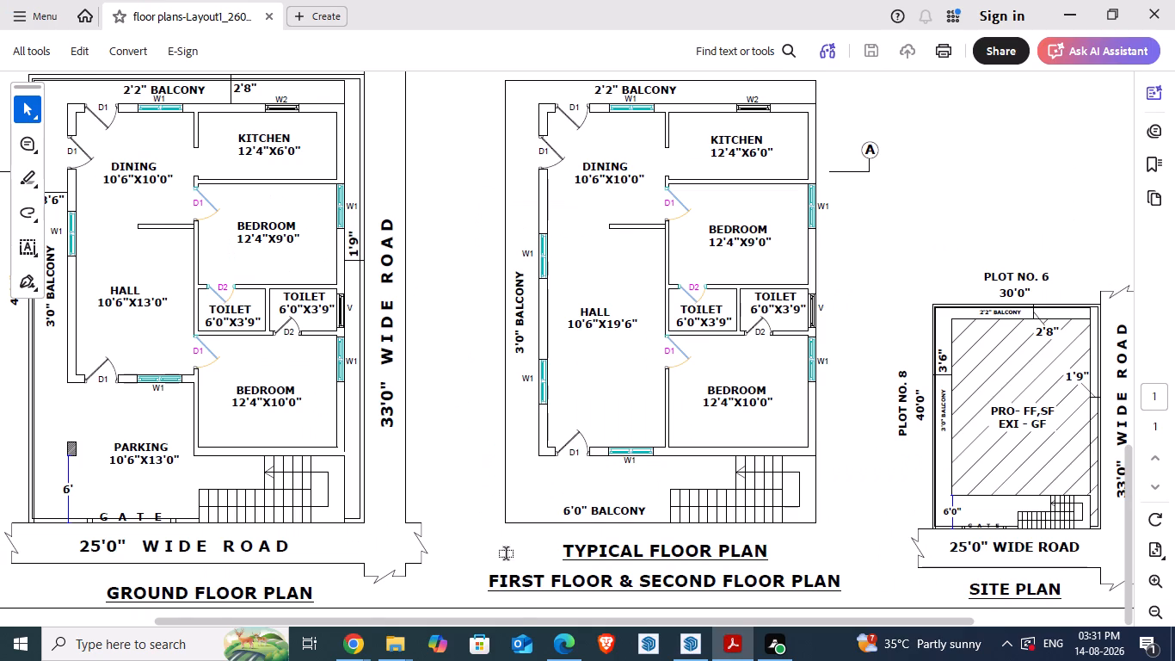
key("alt+Tab")
Save the model.
key("space")
scroll(515, 429, "down", 9)
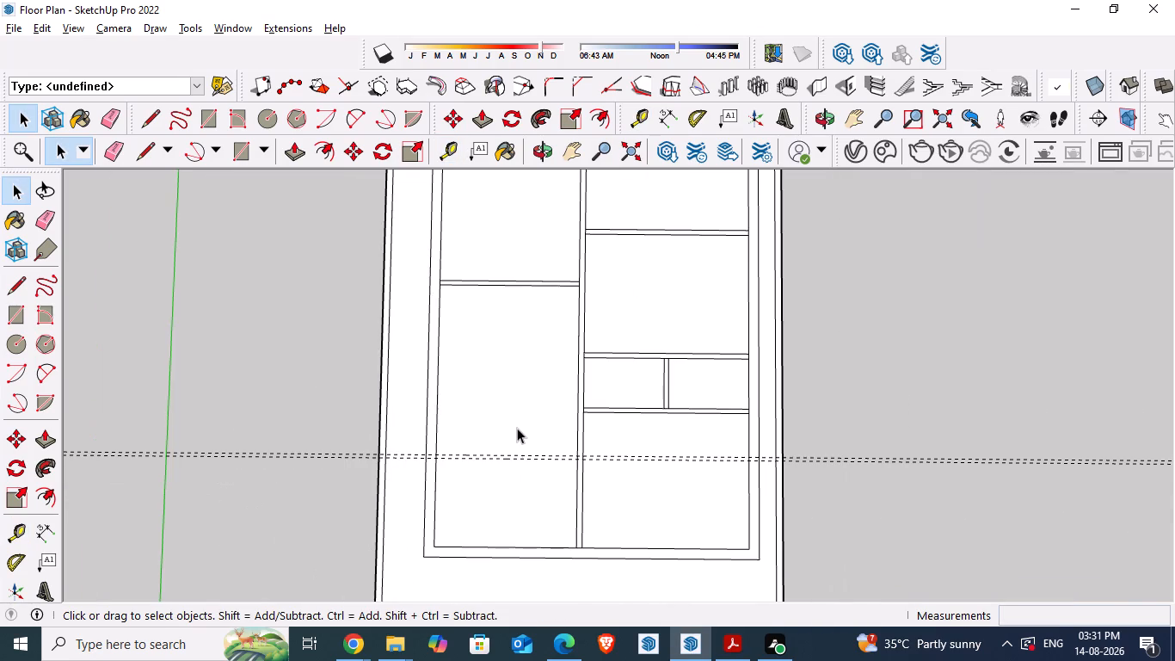
left_click(974, 524)
key("ctrl+s")
Measure the gap between the two parallel guides crossing the hall.
scroll(463, 444, "up", 4)
scroll(530, 471, "up", 5)
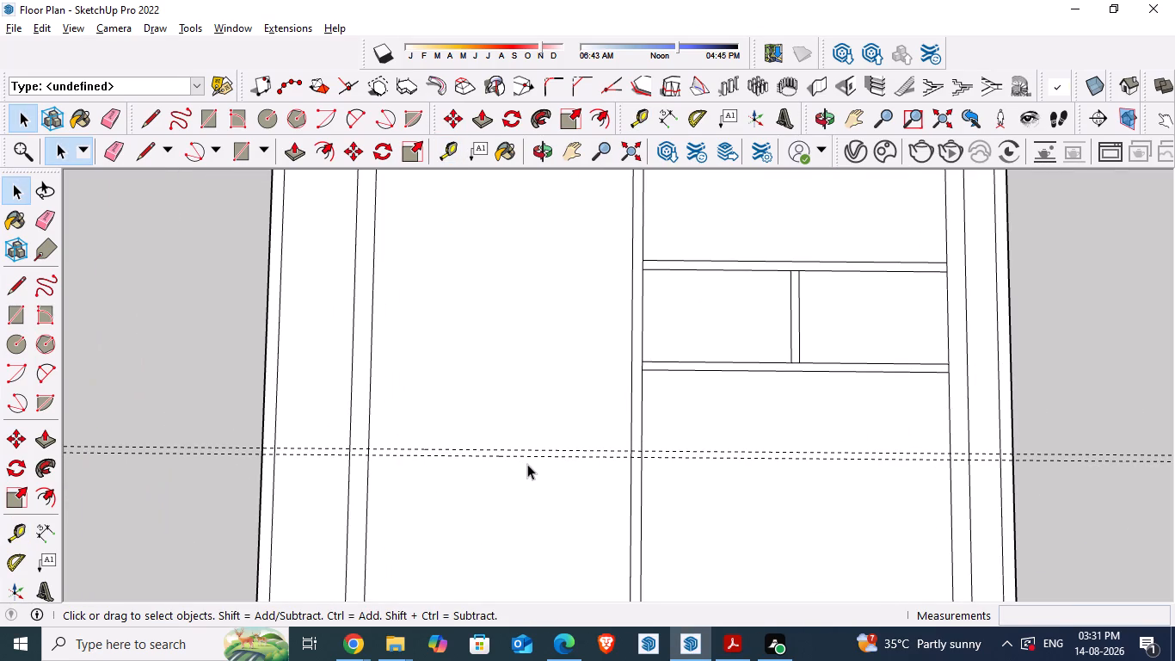
key("t")
scroll(525, 448, "up", 4)
left_click(524, 452)
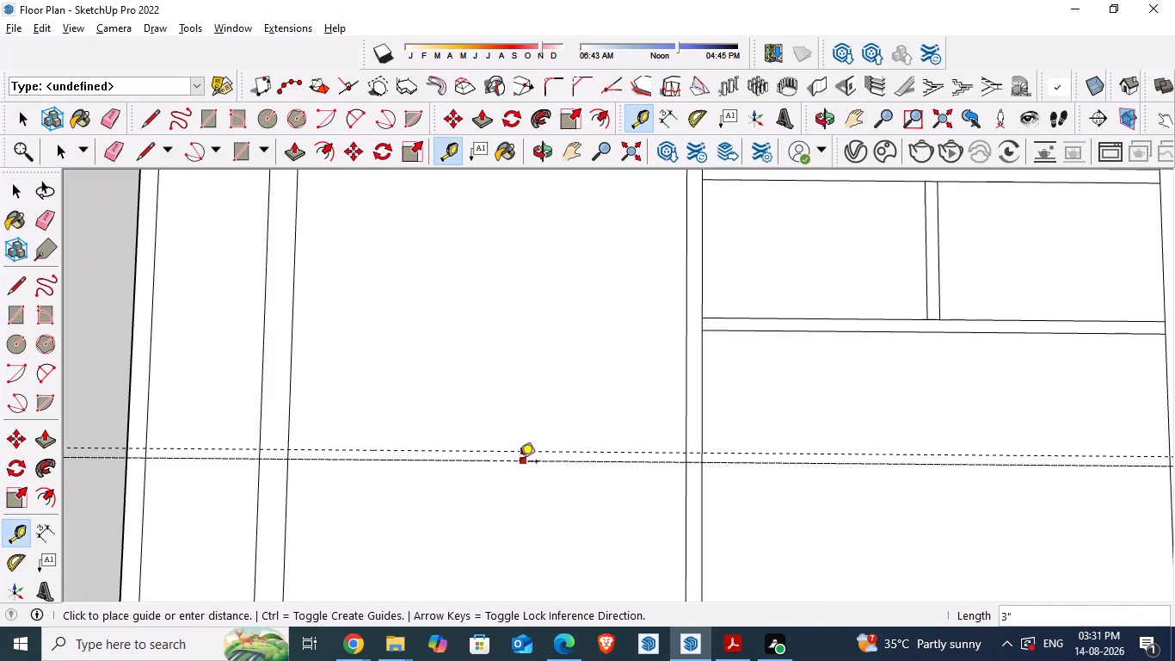
key("space")
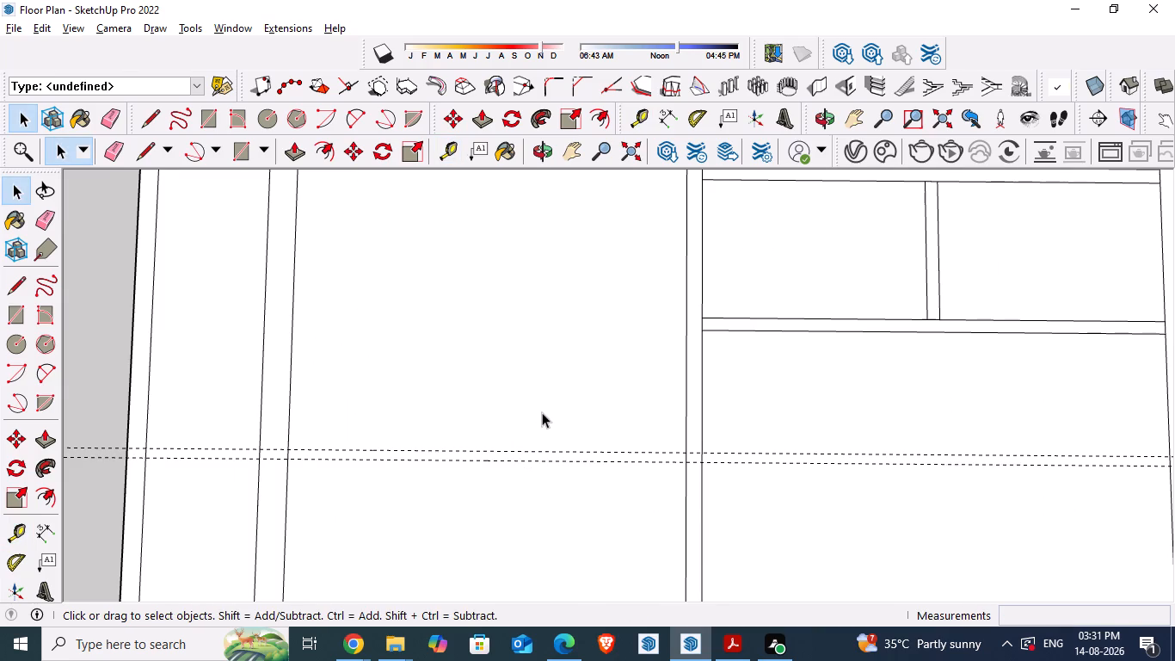
Examine the ground and typical floor plans in the reference PDF in Adobe Acrobat and compare them with the whole SketchUp layout.
key("alt+Tab")
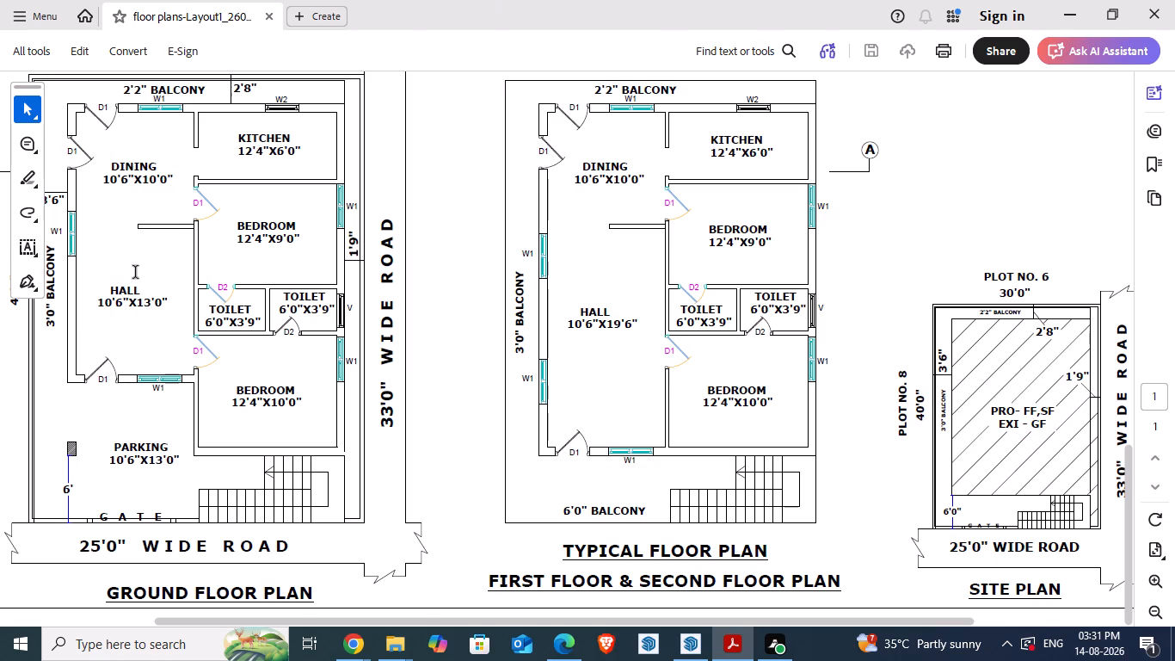
scroll(136, 273, "up", 4)
scroll(188, 297, "down", 1)
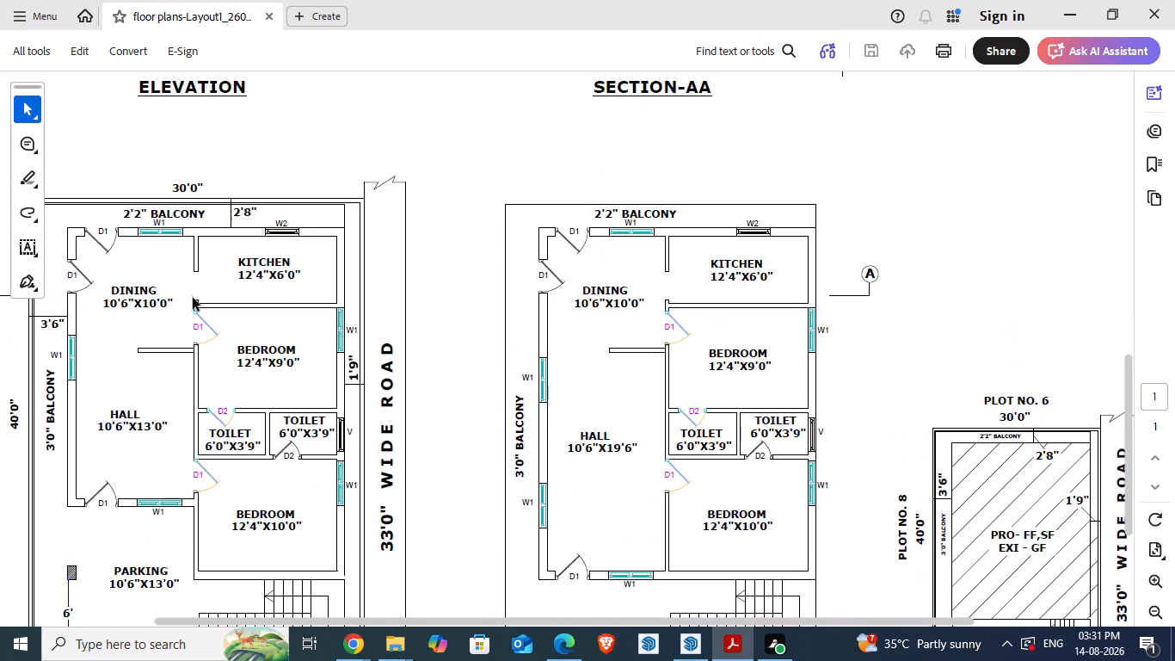
scroll(203, 301, "down", 2)
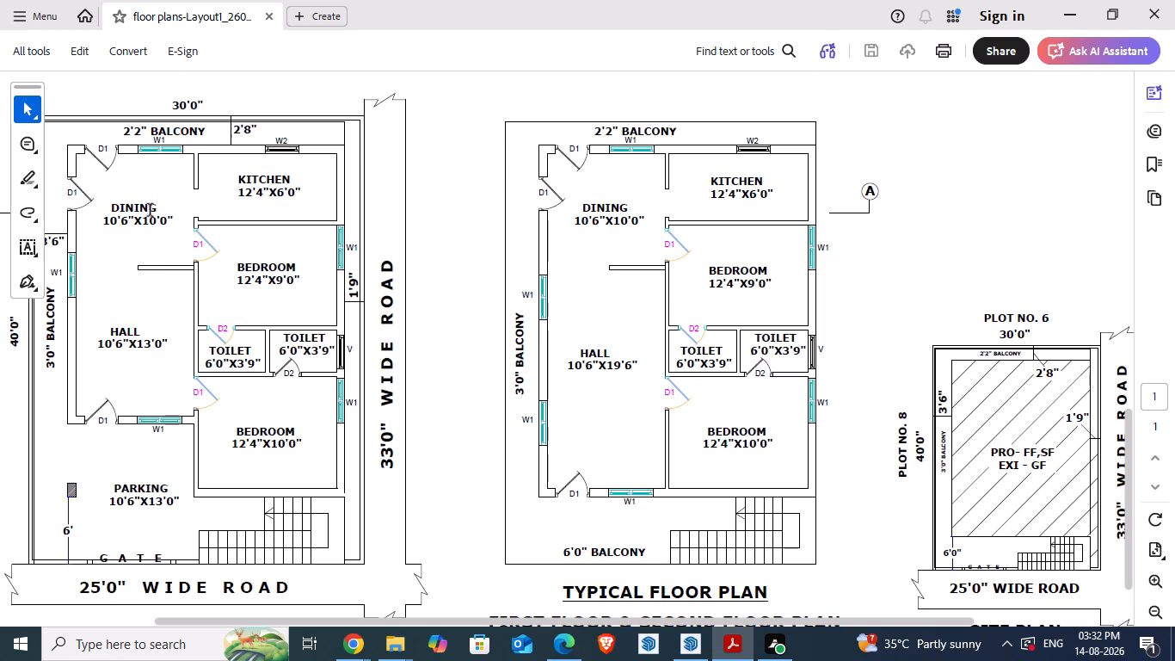
scroll(168, 289, "down", 1)
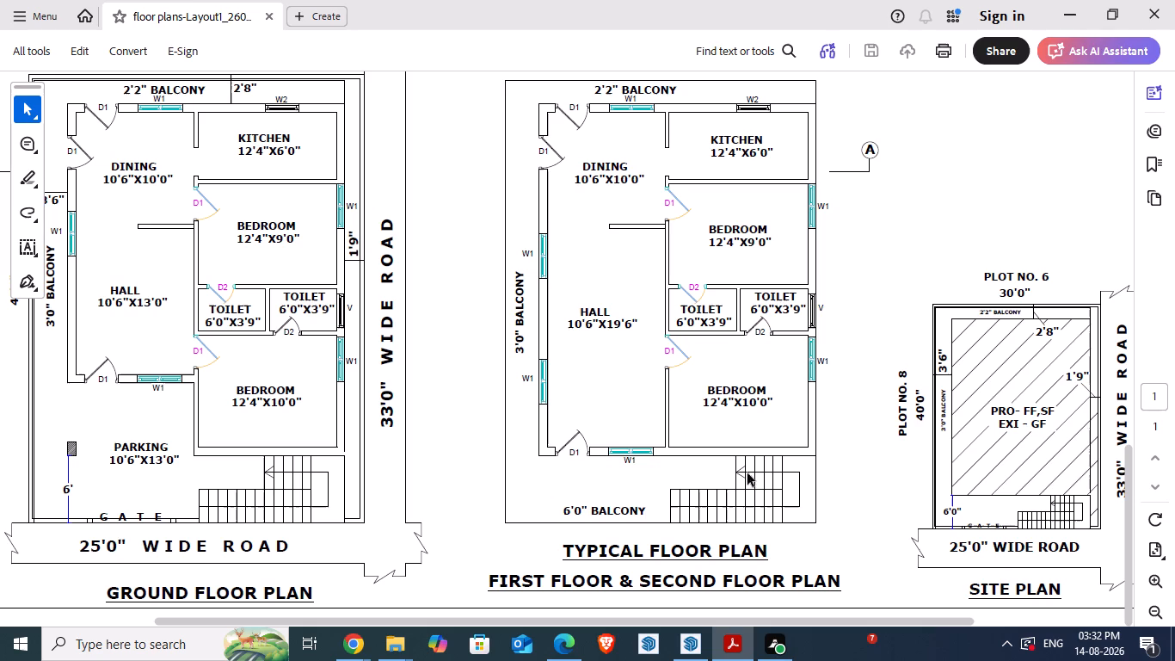
left_click(684, 643)
scroll(532, 411, "up", 2)
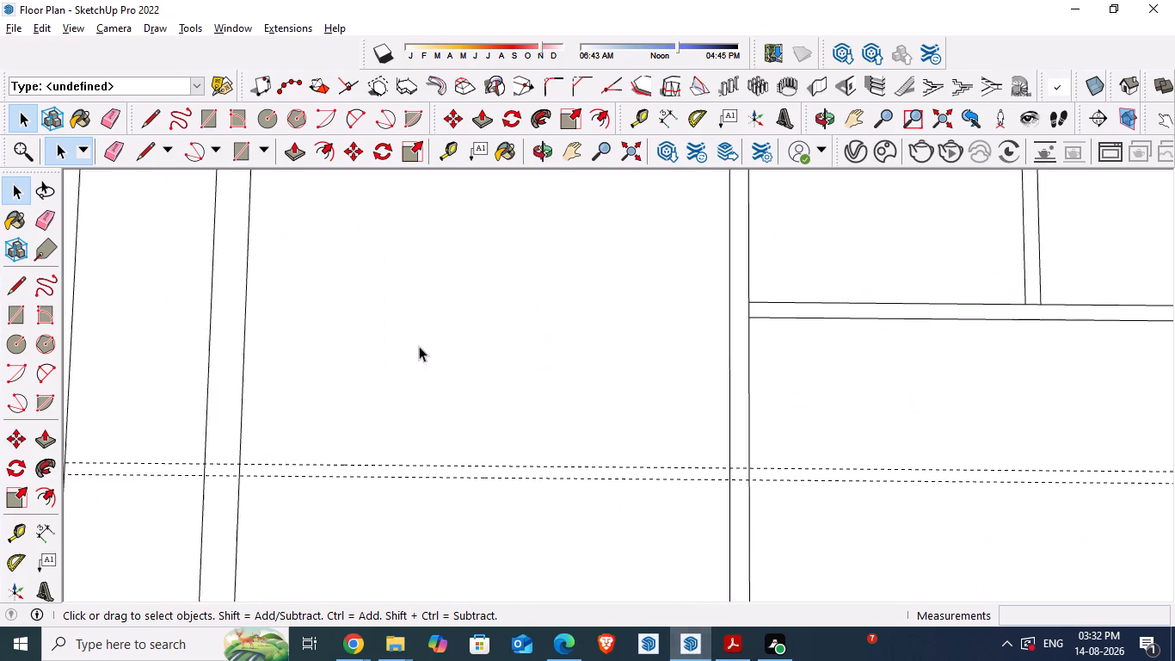
scroll(400, 398, "down", 20)
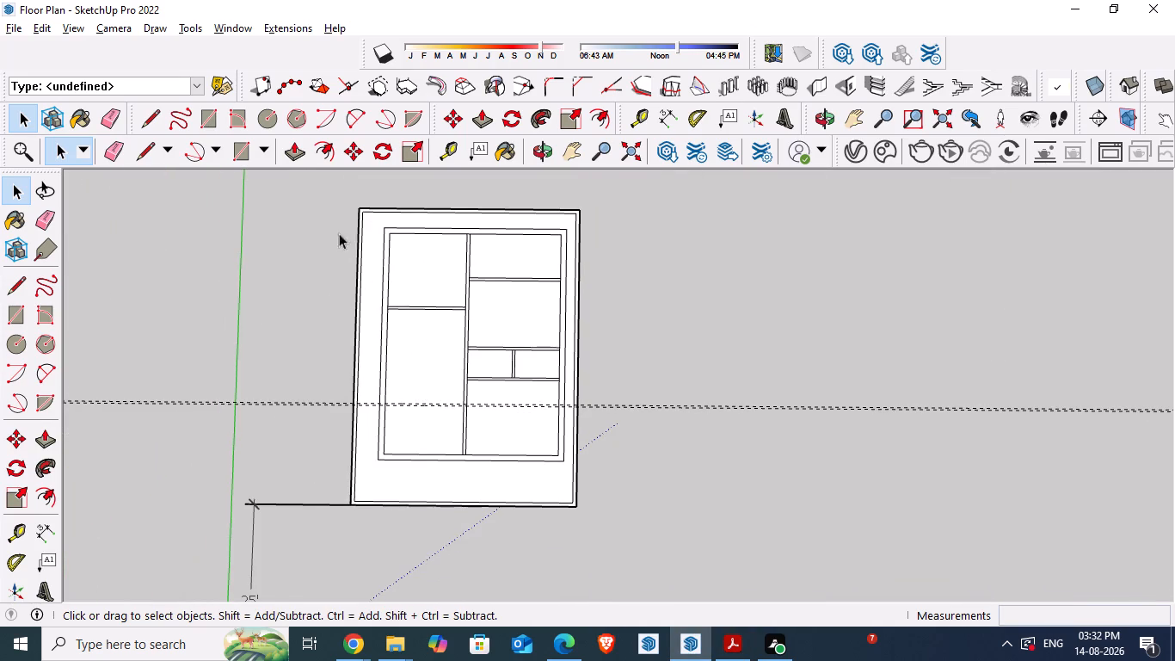
scroll(416, 332, "up", 1)
scroll(416, 333, "down", 1)
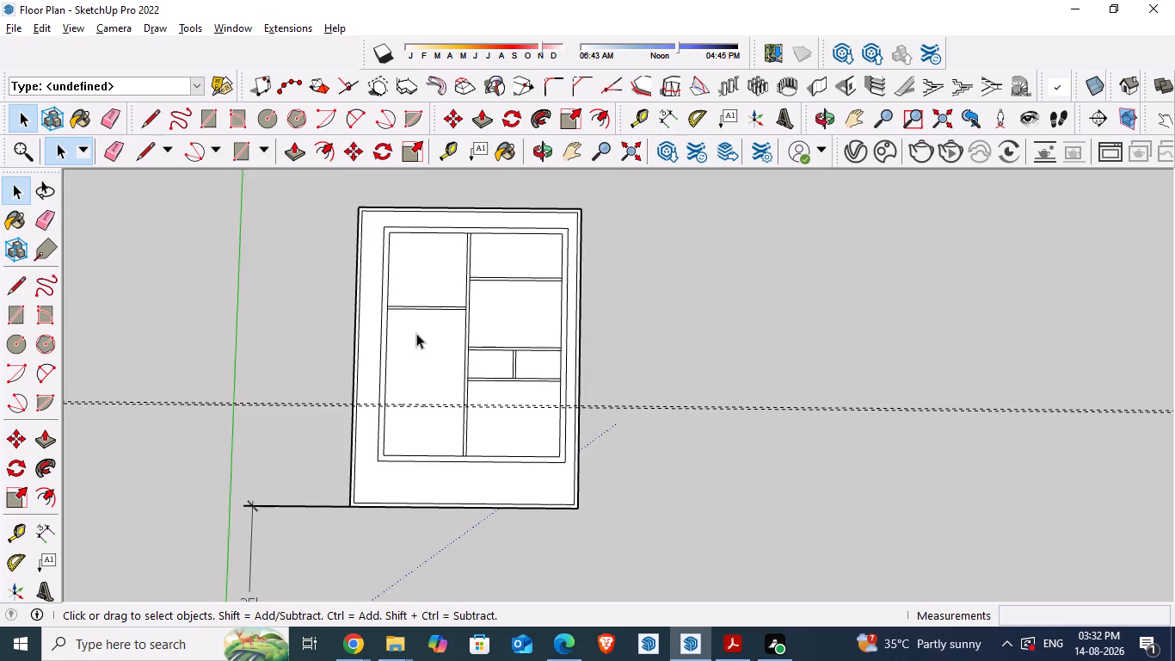
scroll(462, 417, "up", 5)
scroll(463, 408, "down", 6)
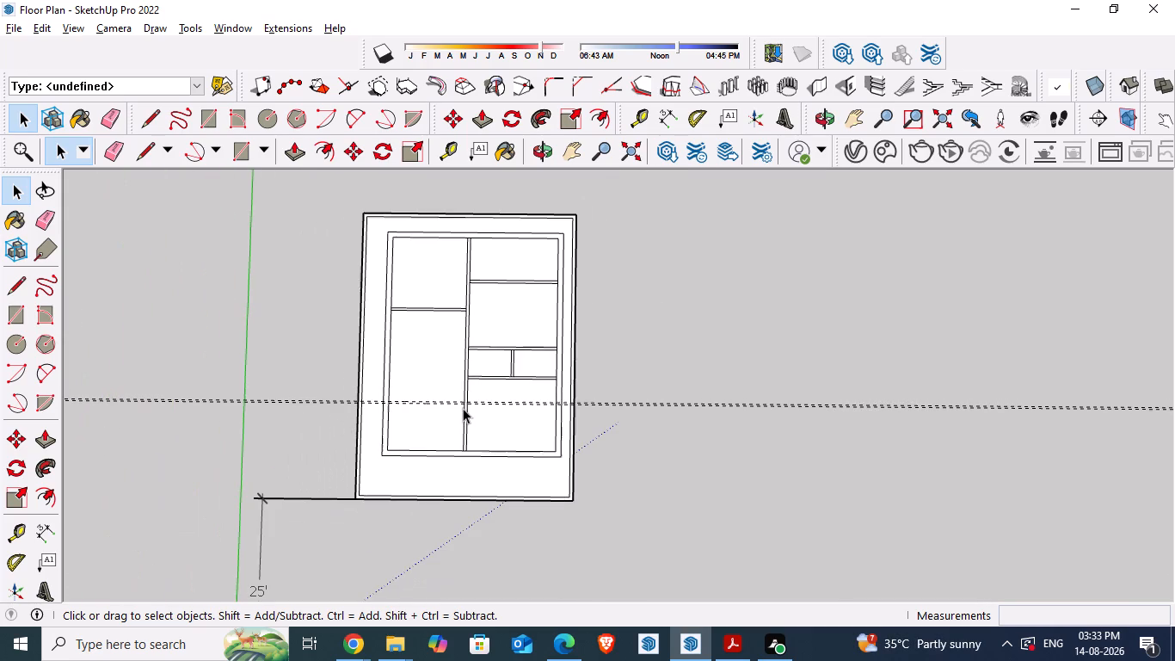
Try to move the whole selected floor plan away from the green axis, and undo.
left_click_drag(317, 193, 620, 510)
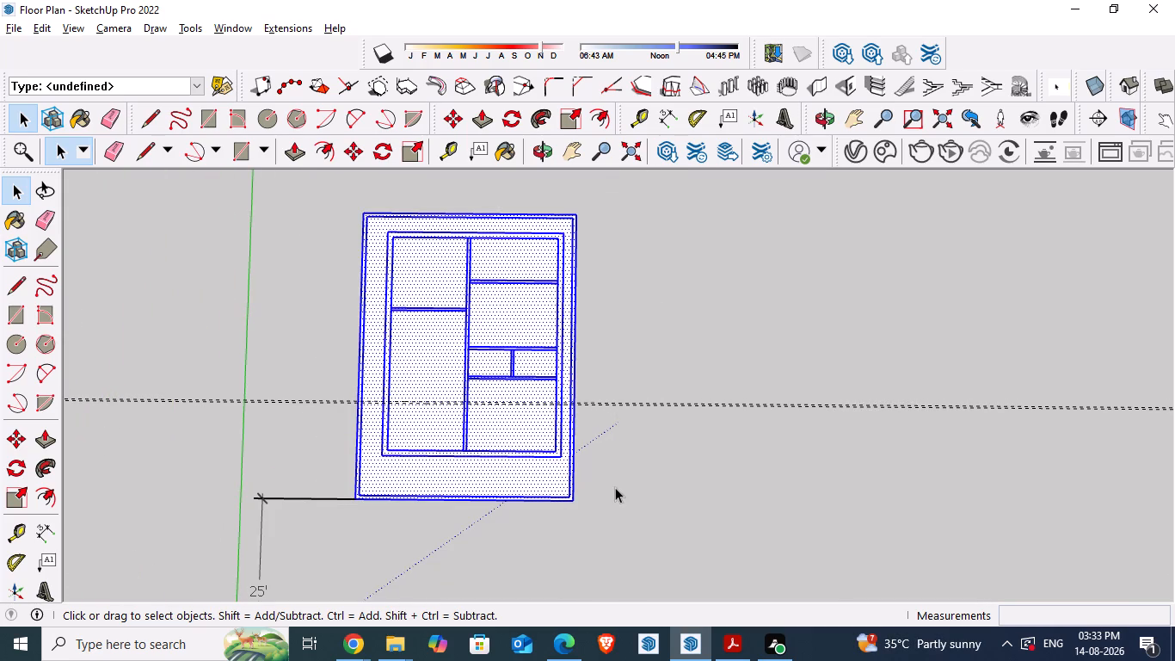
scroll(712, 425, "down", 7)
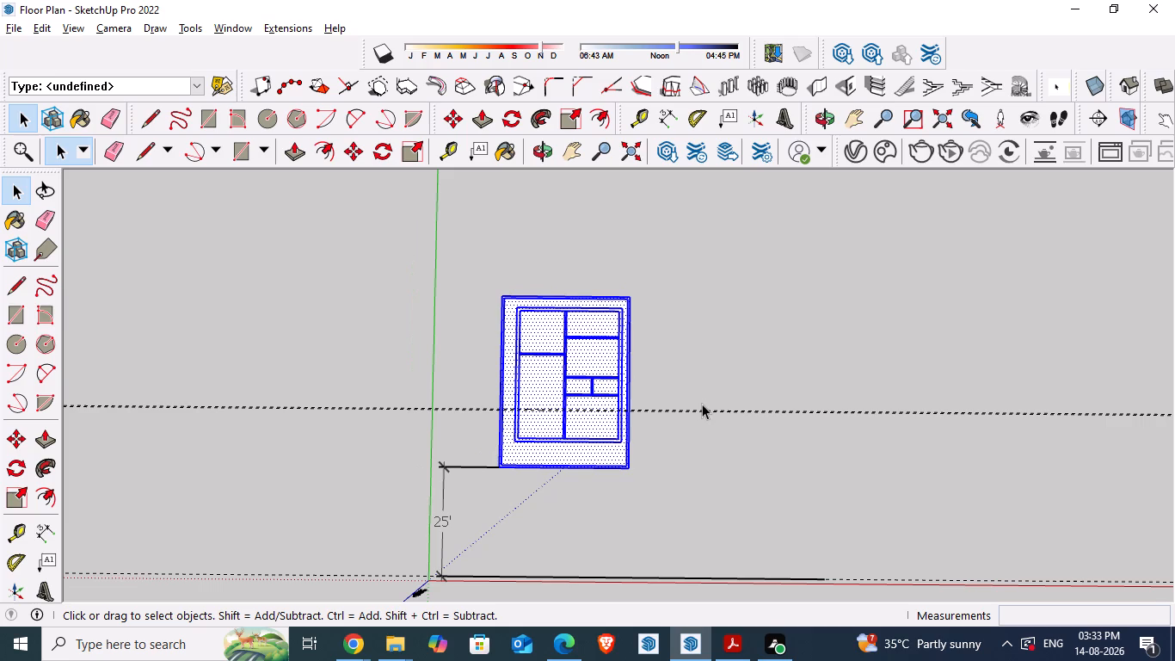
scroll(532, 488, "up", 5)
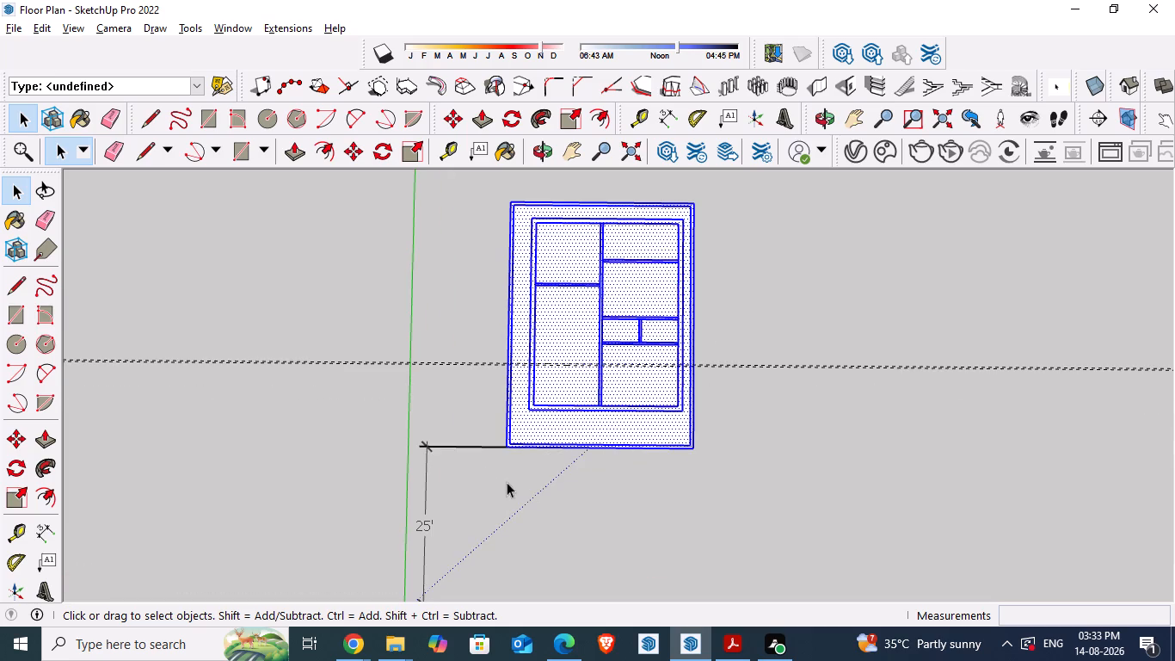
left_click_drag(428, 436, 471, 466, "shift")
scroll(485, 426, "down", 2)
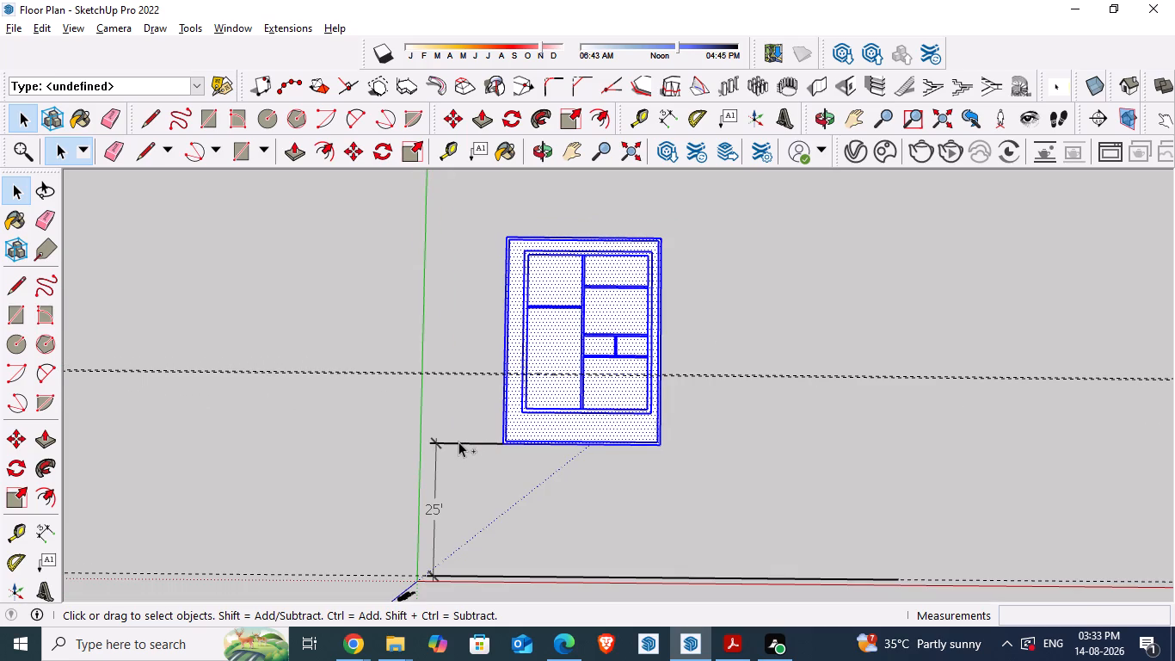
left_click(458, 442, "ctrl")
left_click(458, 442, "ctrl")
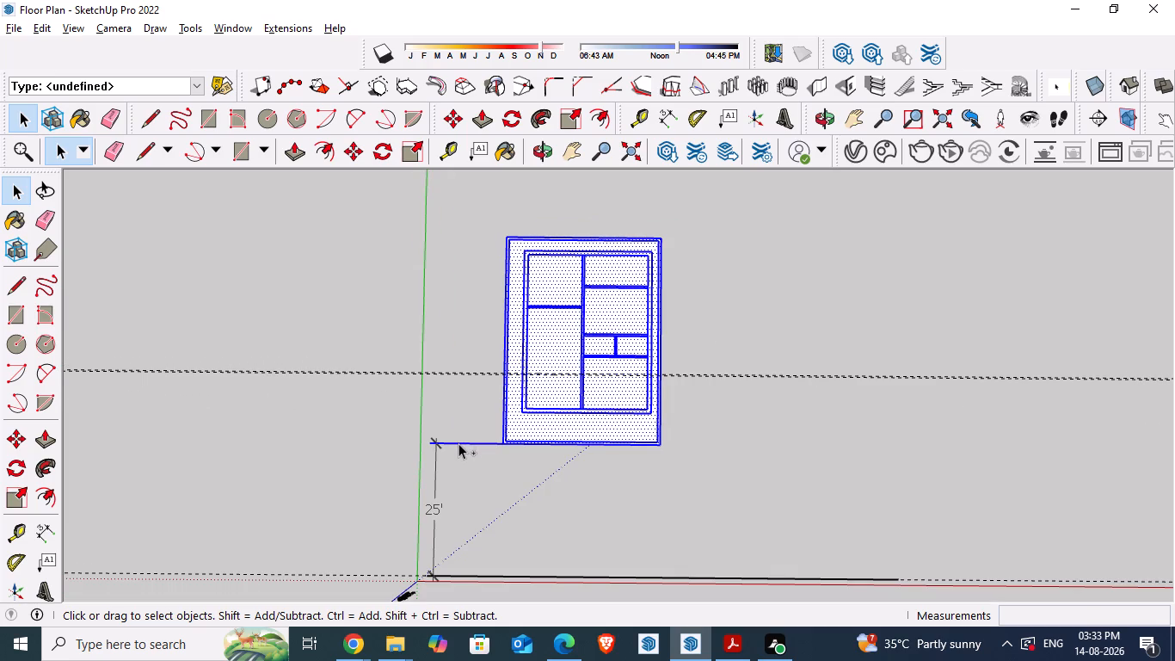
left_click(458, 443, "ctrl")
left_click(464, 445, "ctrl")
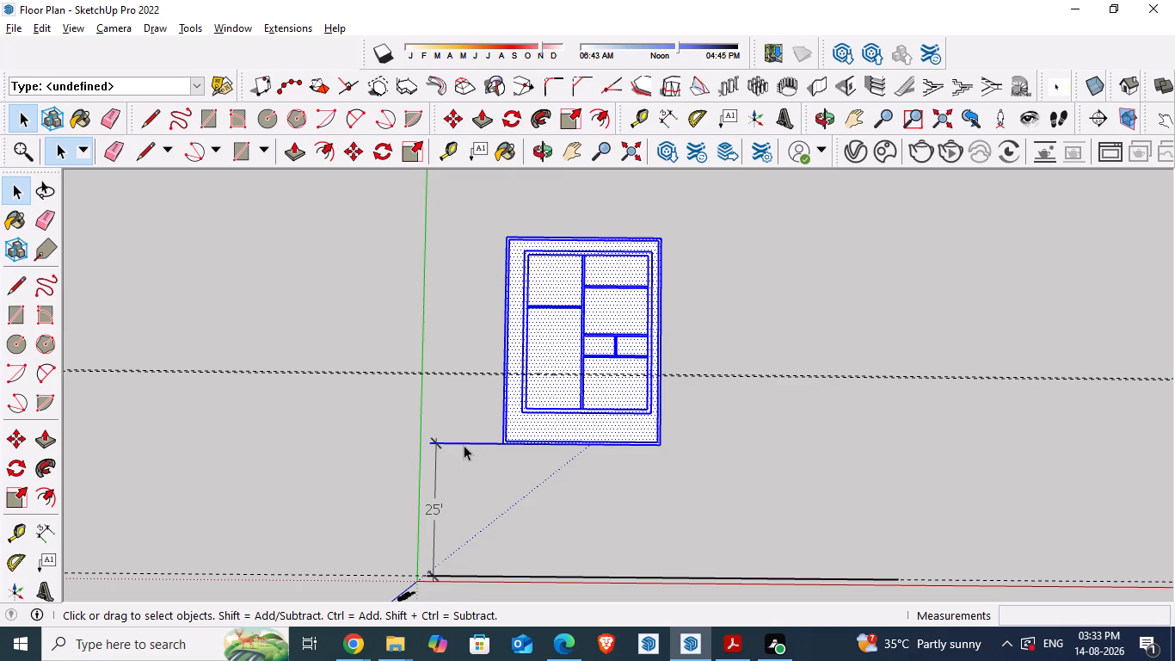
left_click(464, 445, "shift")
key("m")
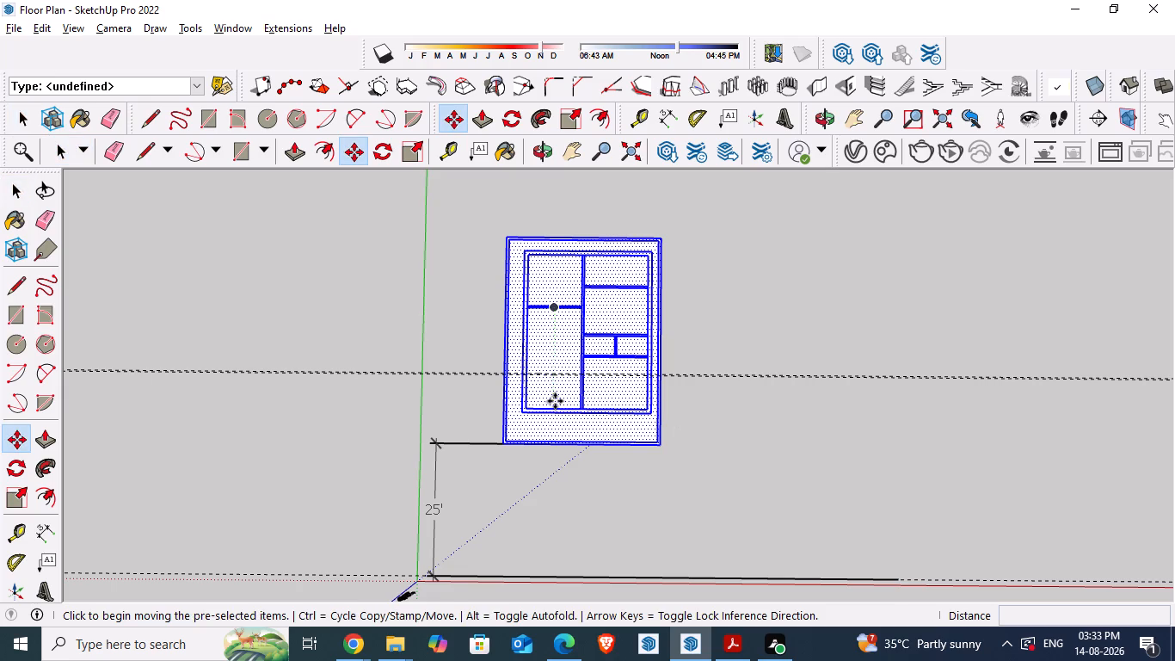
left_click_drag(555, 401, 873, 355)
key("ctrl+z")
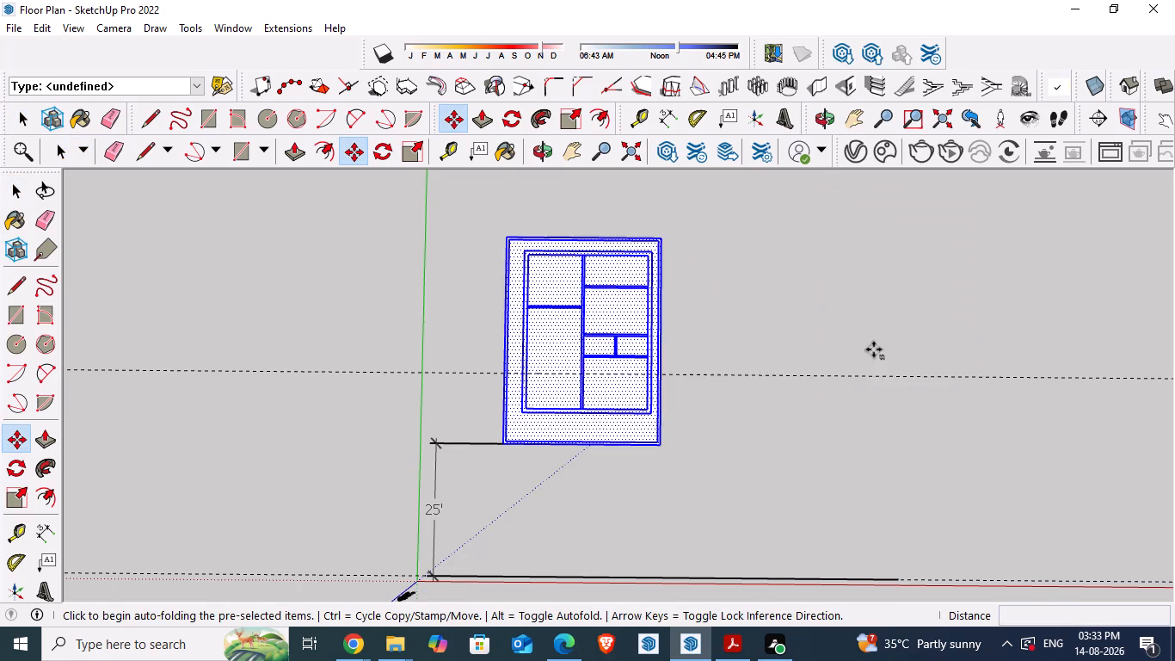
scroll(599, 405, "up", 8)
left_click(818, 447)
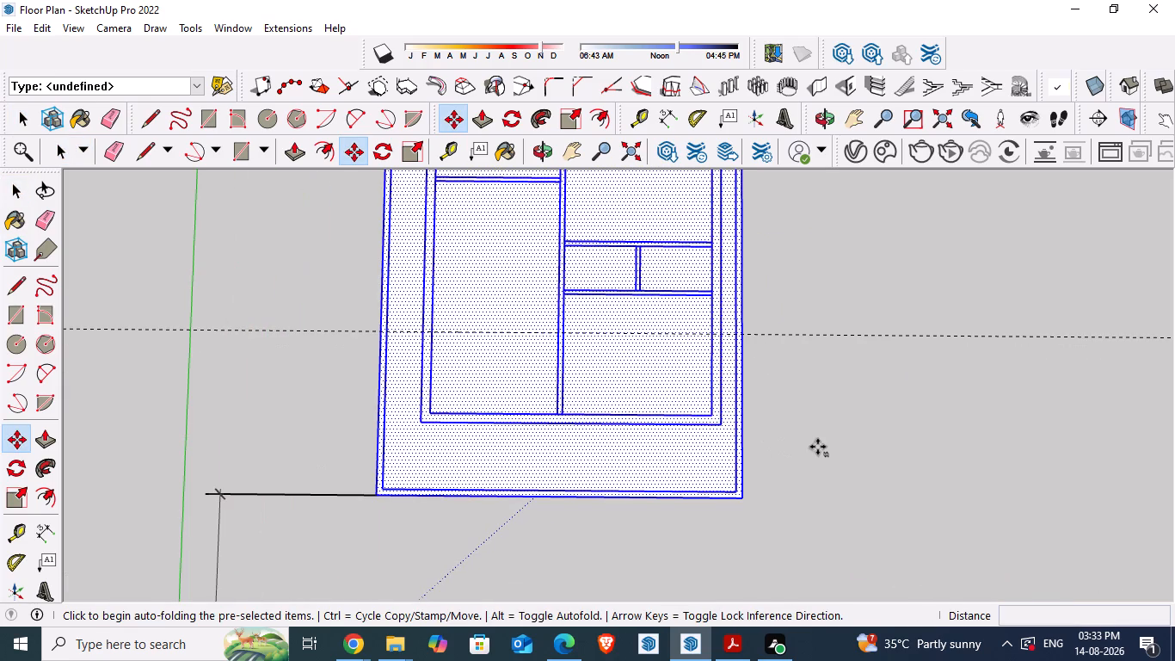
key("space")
Copy the whole floor plan and paste the duplicate behind the original, in line with it along the green axis.
scroll(813, 442, "down", 11)
scroll(797, 417, "up", 5)
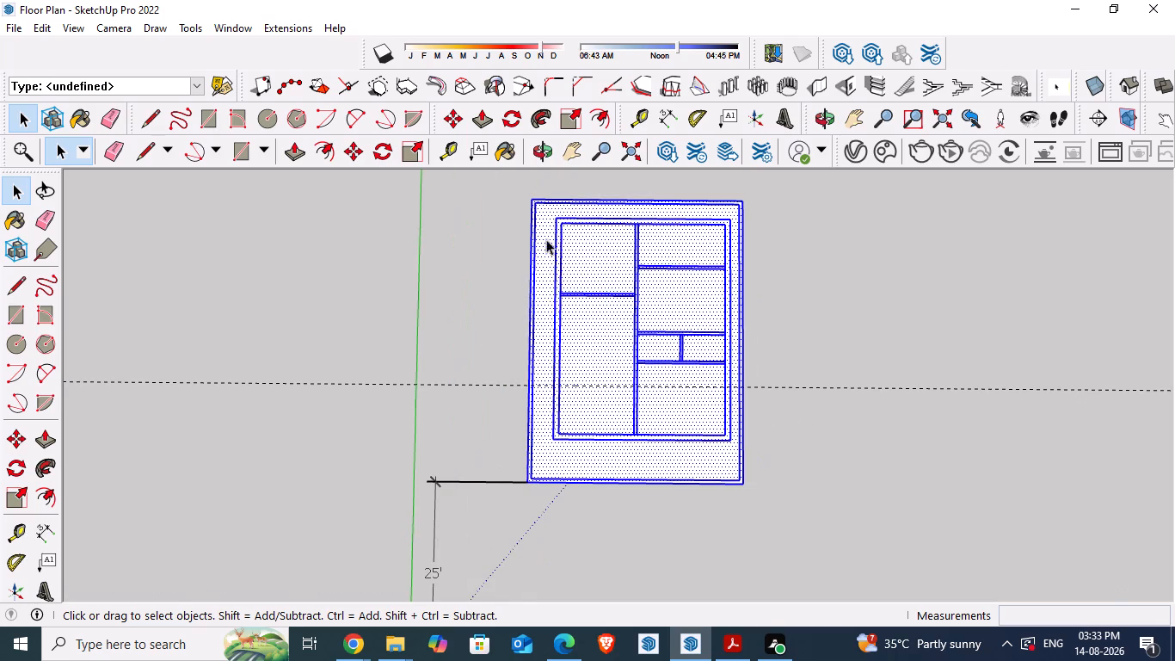
left_click_drag(508, 184, 751, 484)
left_click(836, 483)
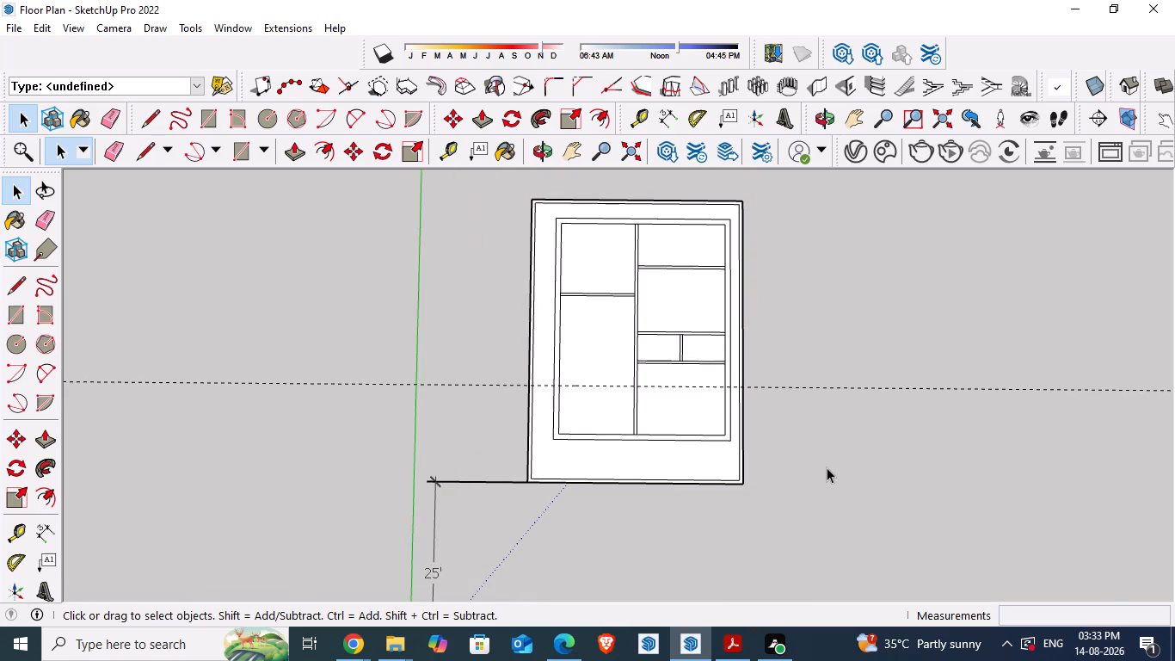
left_click_drag(502, 196, 792, 485)
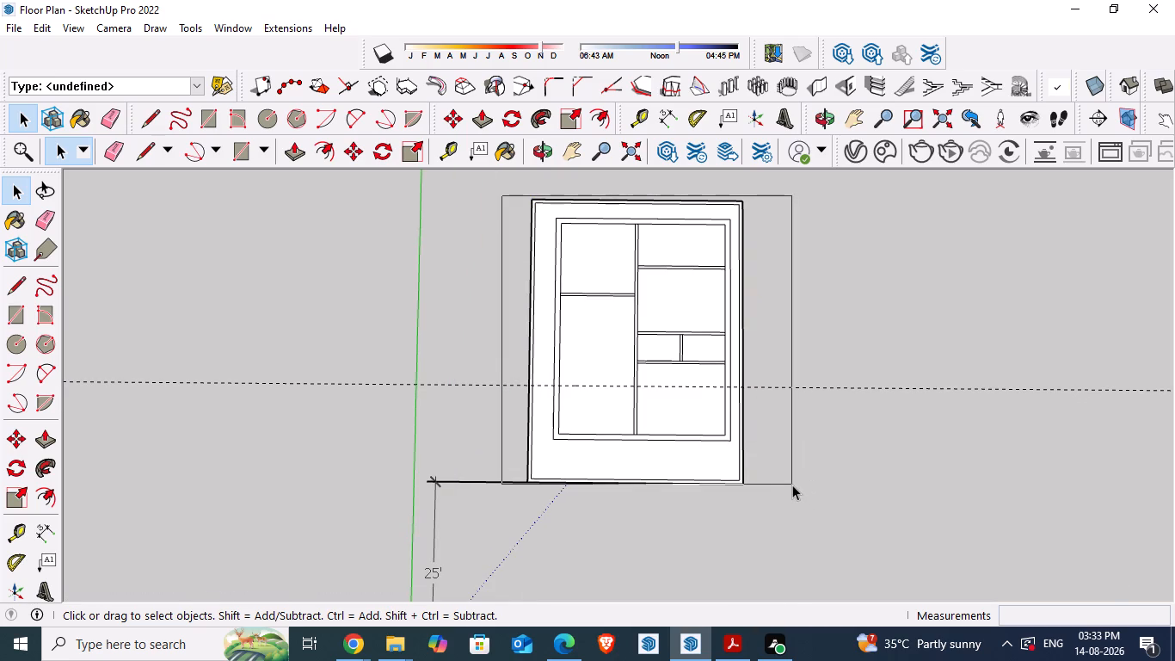
left_click_drag(792, 485, 792, 484)
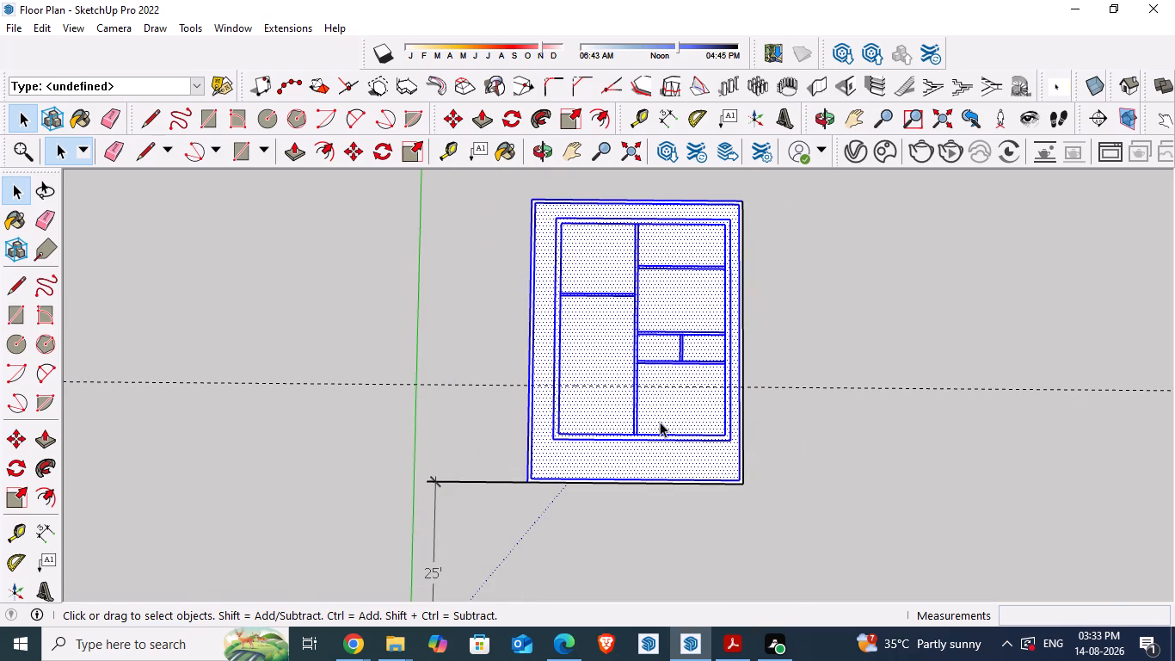
key("ctrl+c")
scroll(480, 417, "down", 13)
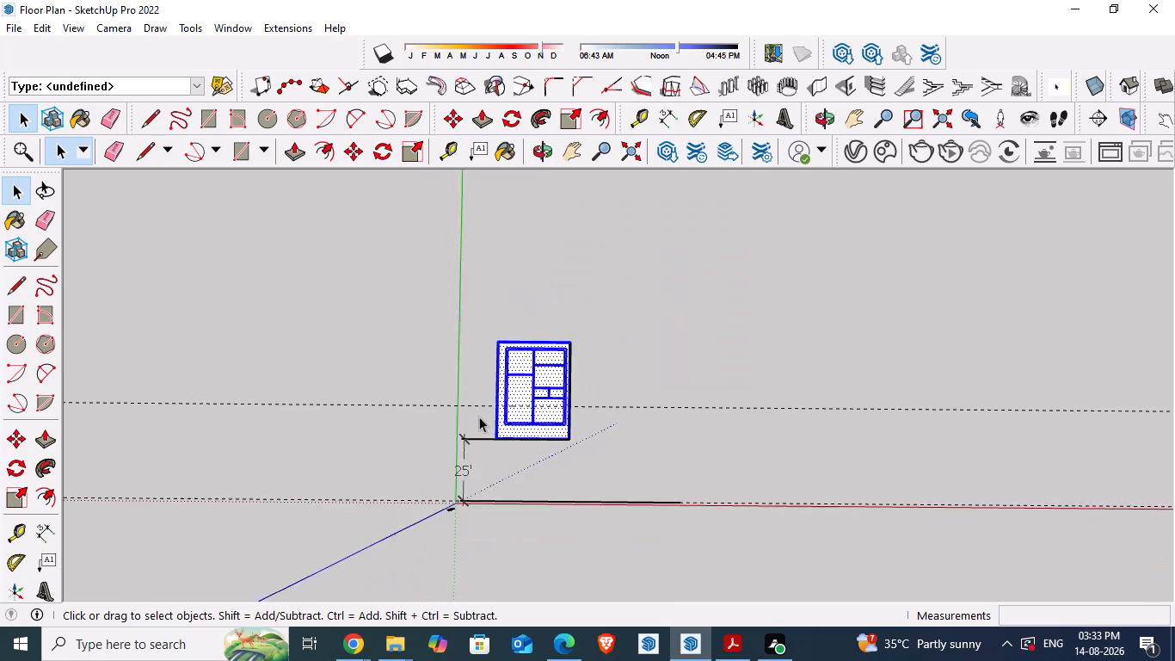
scroll(479, 417, "down", 4)
left_click(748, 280)
key("ctrl+v")
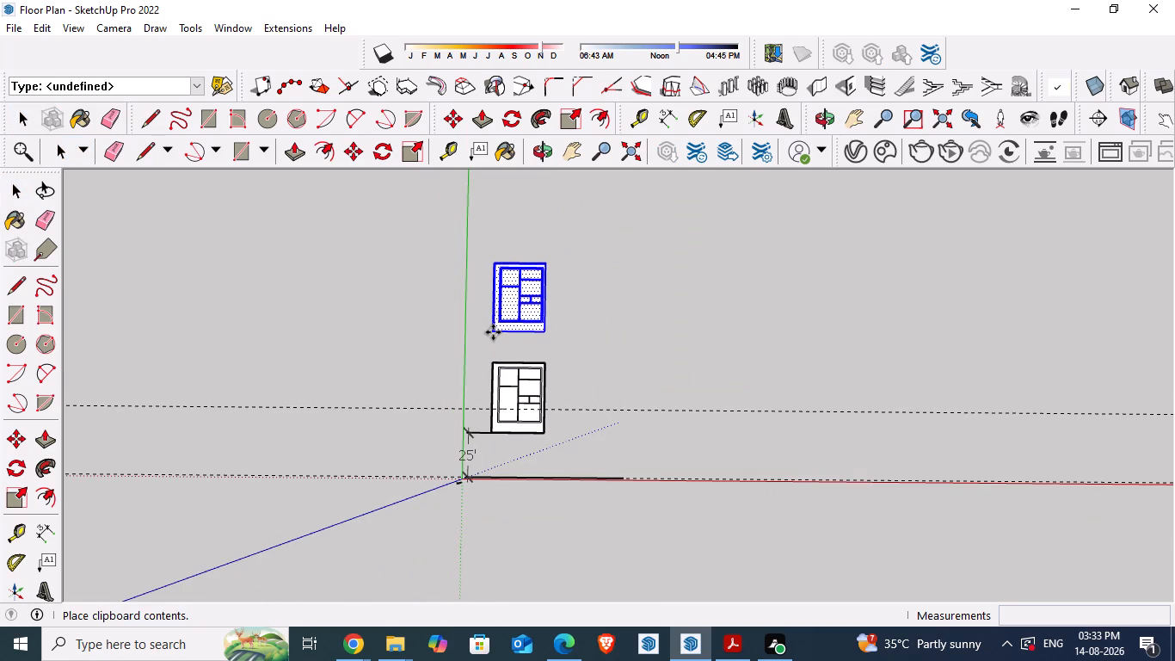
left_click(493, 332)
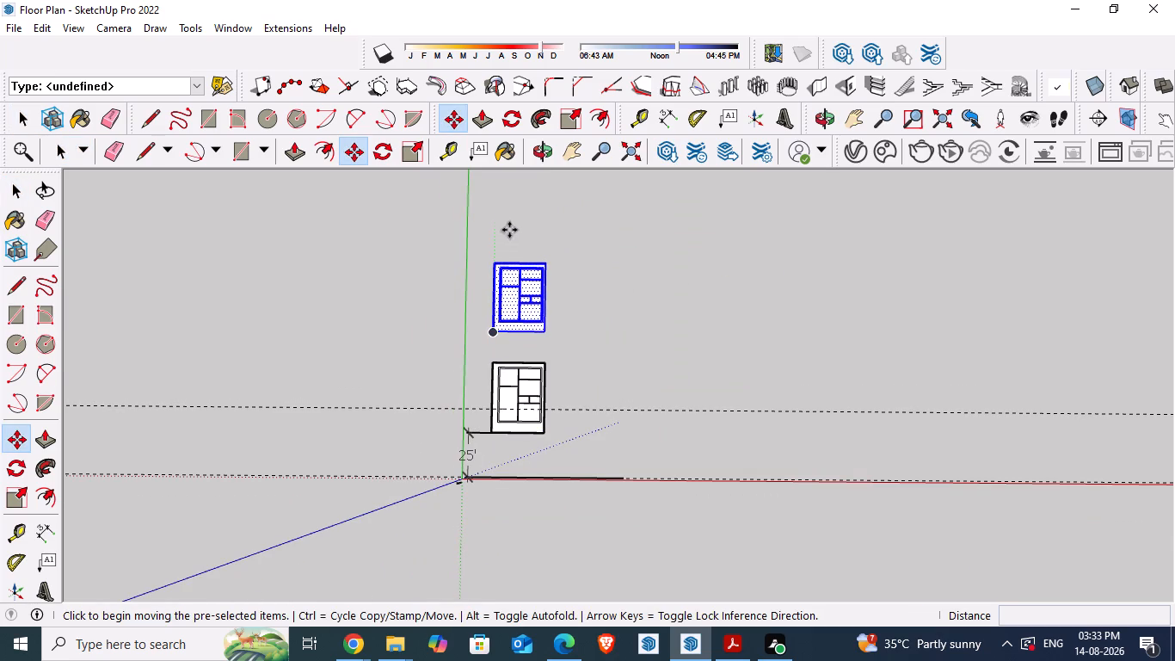
Save the model.
key("ctrl+s")
Check the ground and typical floor plans in the reference PDF in Adobe Acrobat against the original plan in SketchUp.
key("alt+Tab")
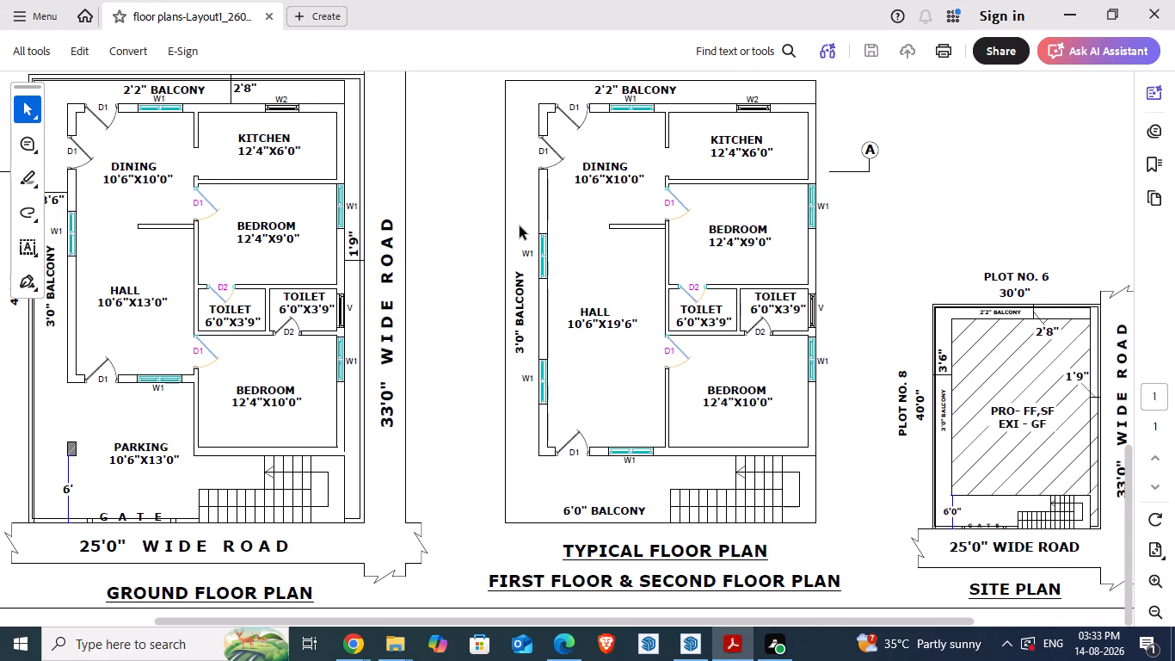
scroll(812, 298, "down", 5)
key("alt+Tab")
scroll(514, 417, "up", 3)
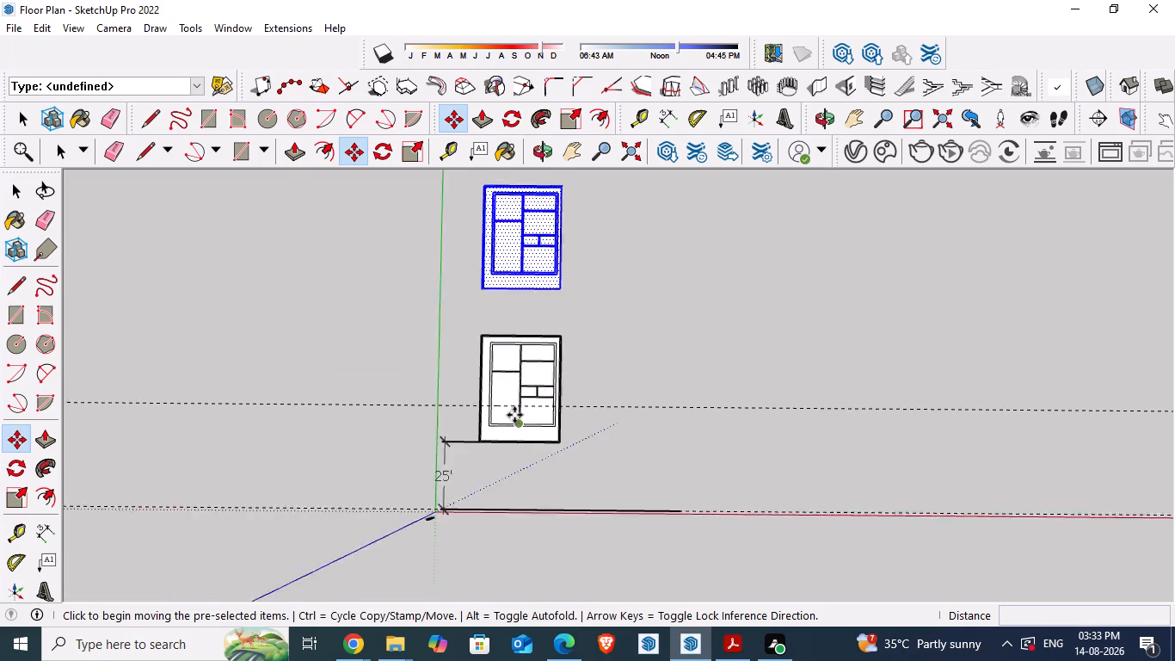
scroll(514, 415, "up", 14)
scroll(498, 482, "down", 6)
scroll(525, 317, "up", 4)
scroll(519, 324, "down", 2)
Place a guide 10' 4" from the inner face of the dining room's rear wall, on the hall-side face of the dining partition.
key("t")
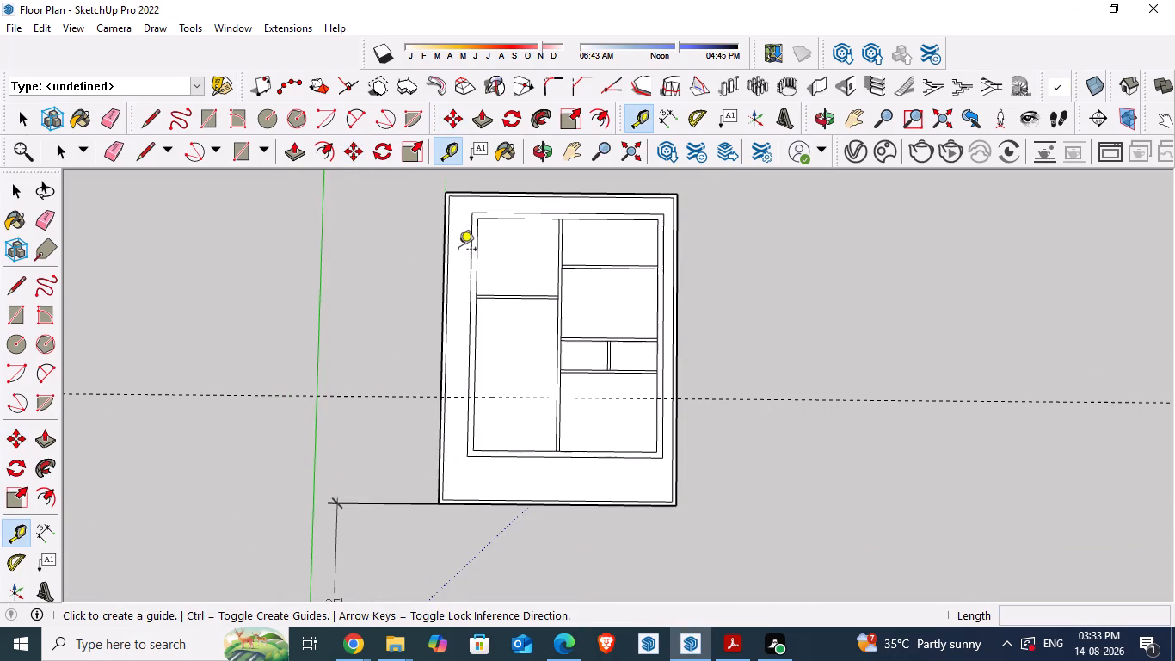
key("alt+Tab")
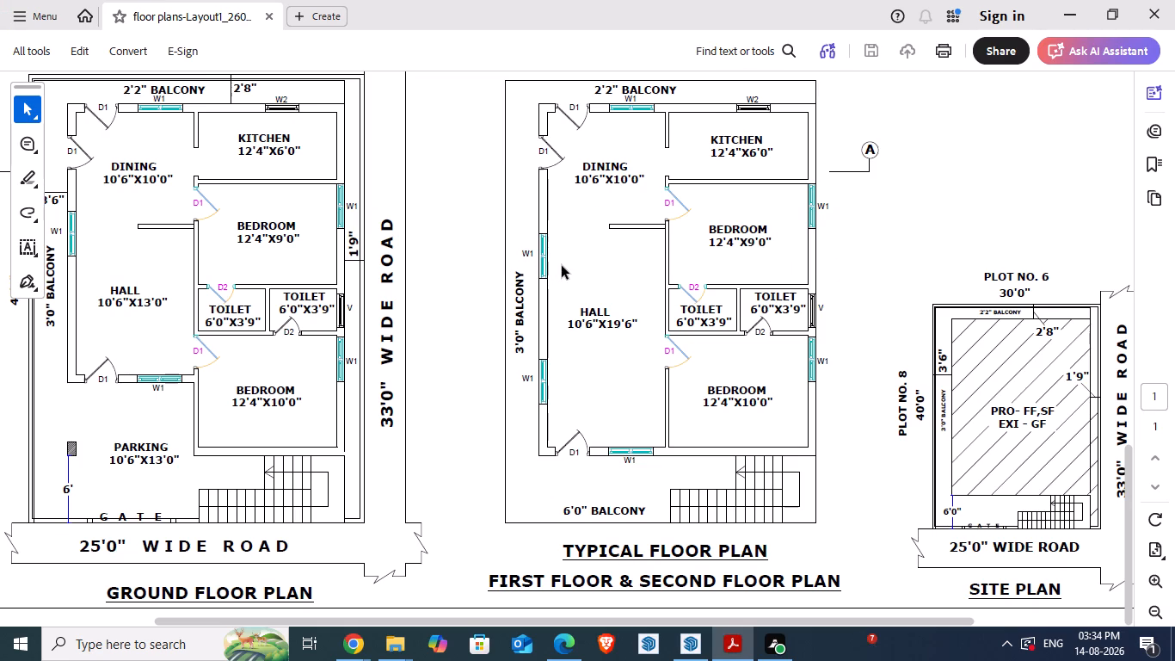
key("alt+Tab")
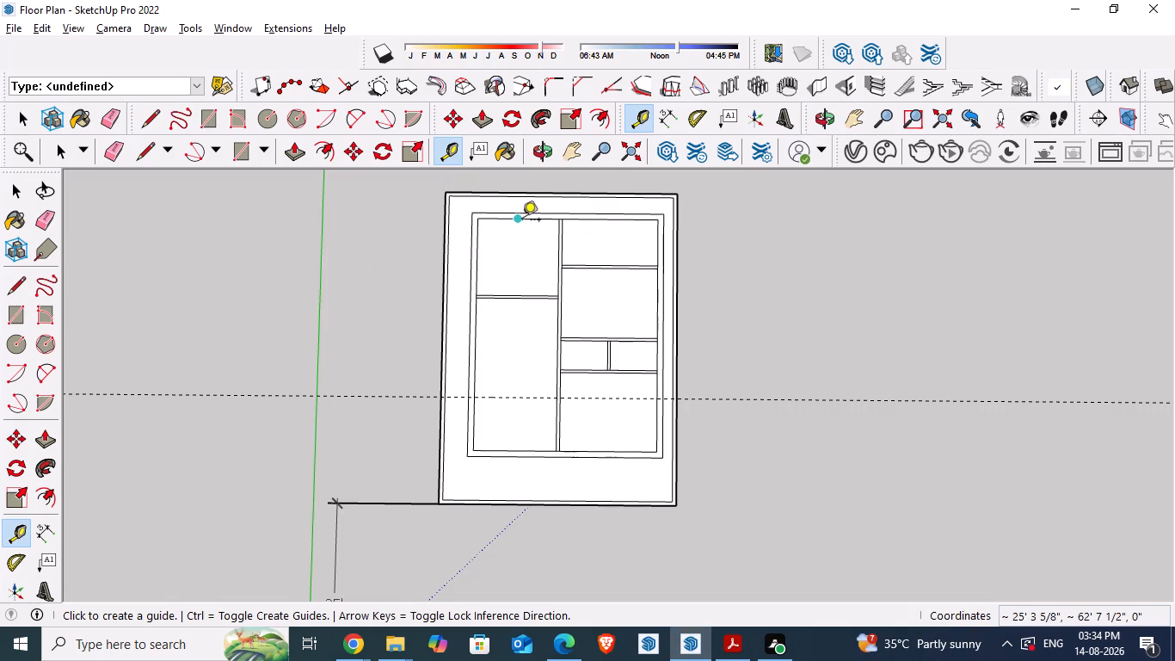
left_click(522, 221)
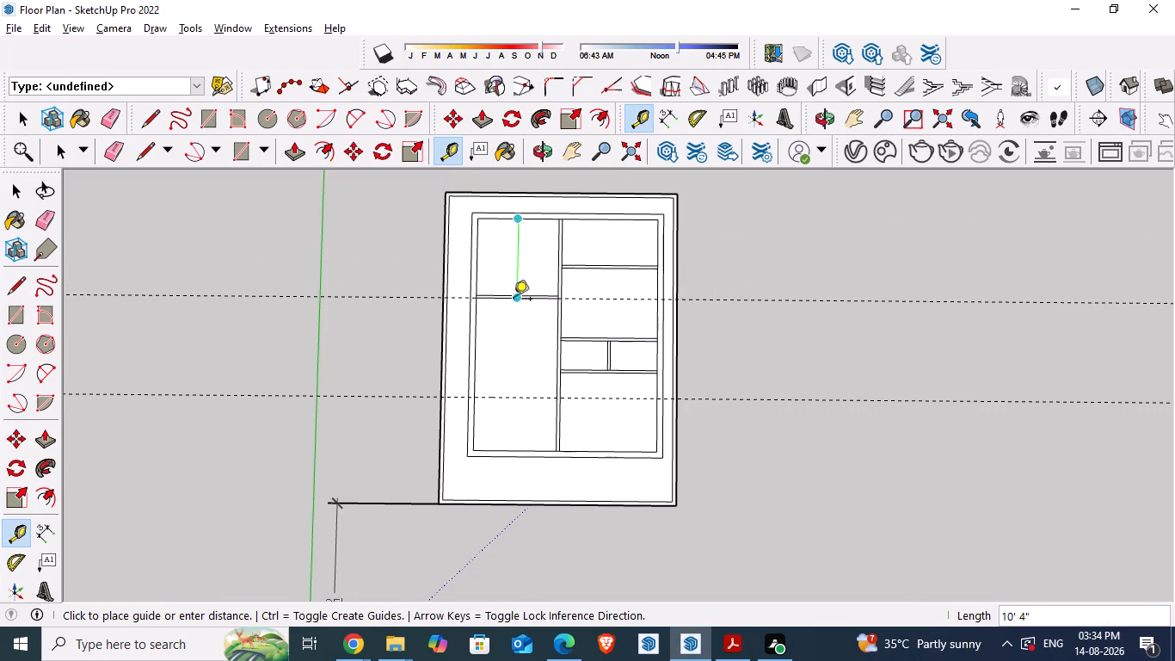
scroll(516, 292, "up", 9)
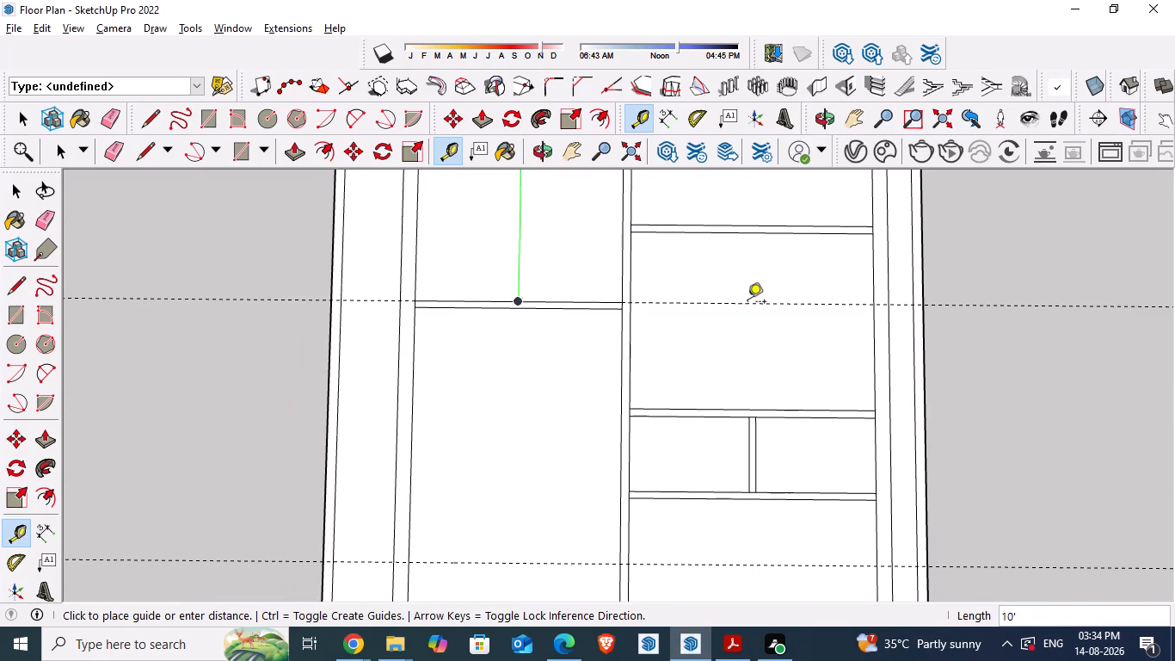
key("alt+Tab")
scroll(802, 279, "down", 6)
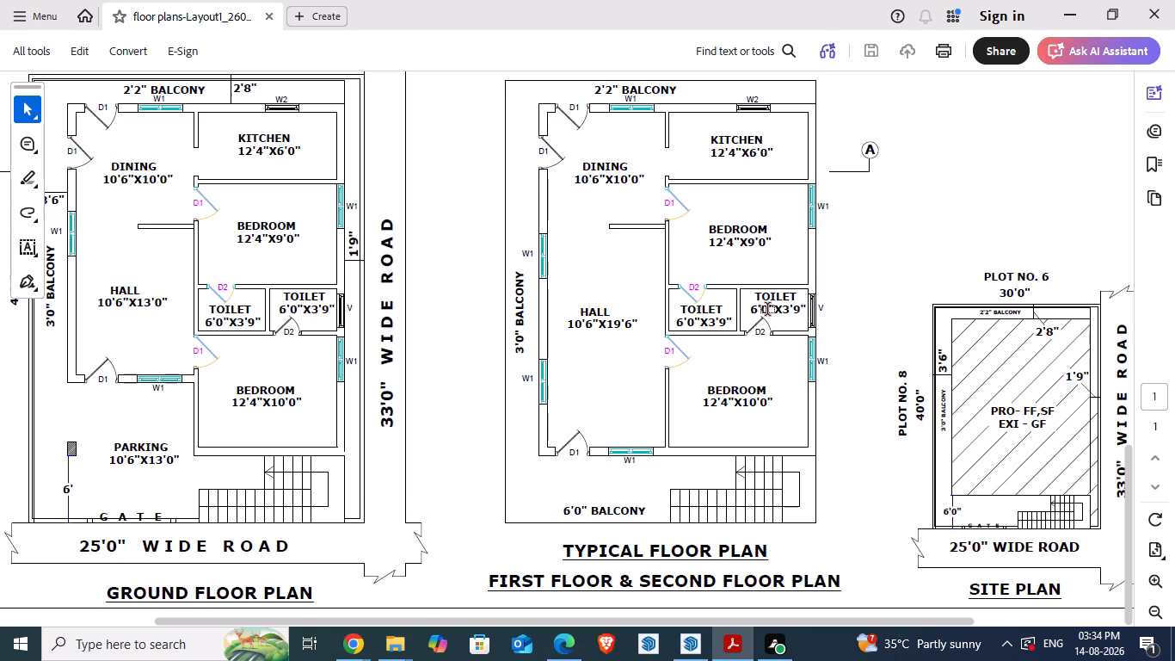
key("alt+Tab")
key("alt+Tab")
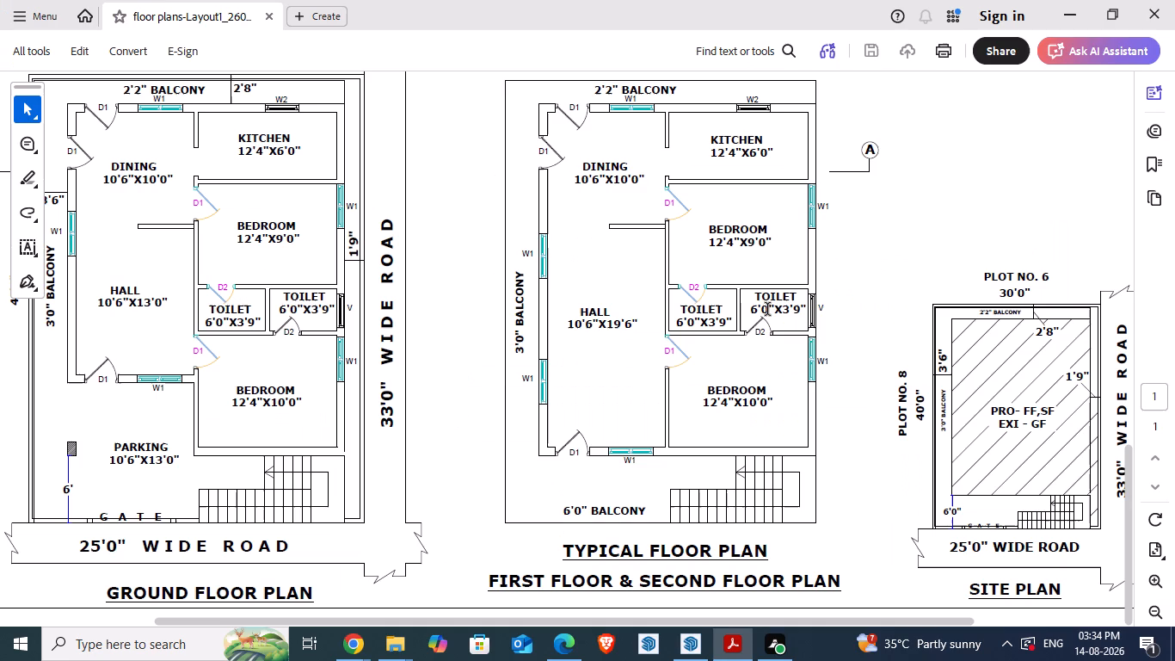
key("alt+Tab")
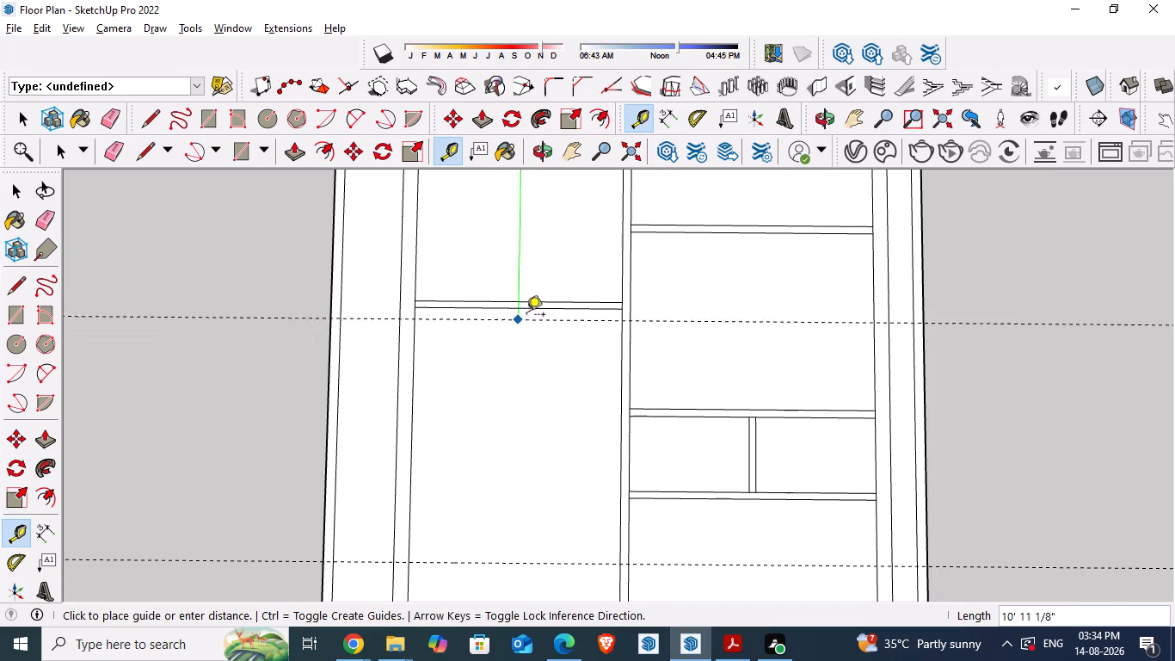
left_click(527, 312)
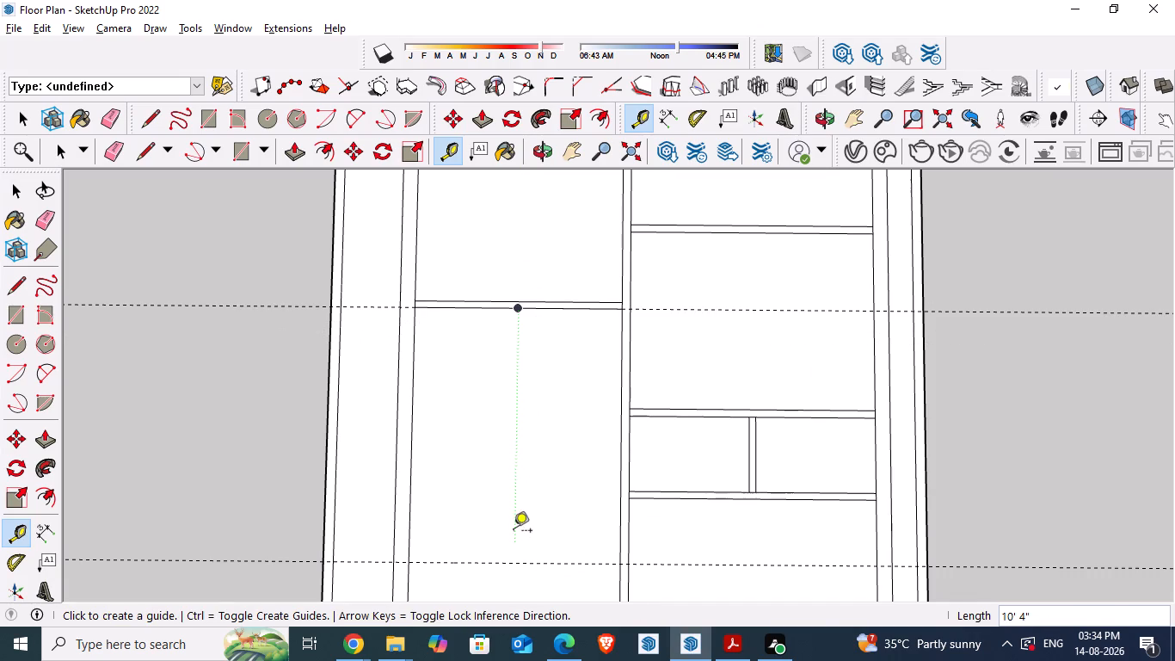
key("space")
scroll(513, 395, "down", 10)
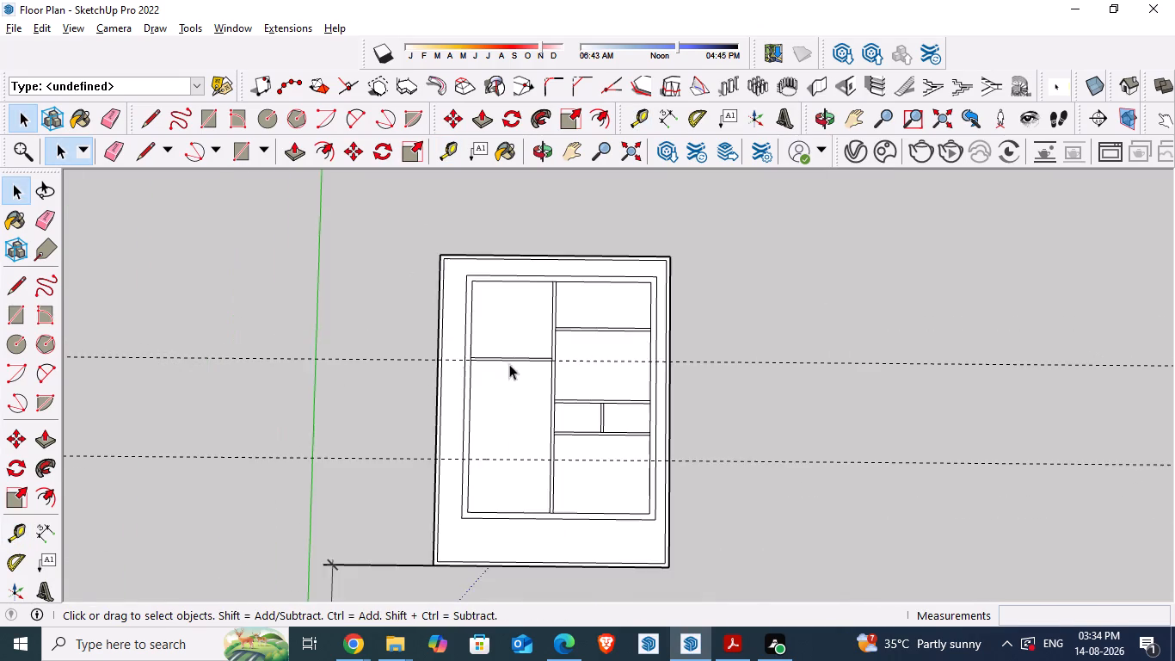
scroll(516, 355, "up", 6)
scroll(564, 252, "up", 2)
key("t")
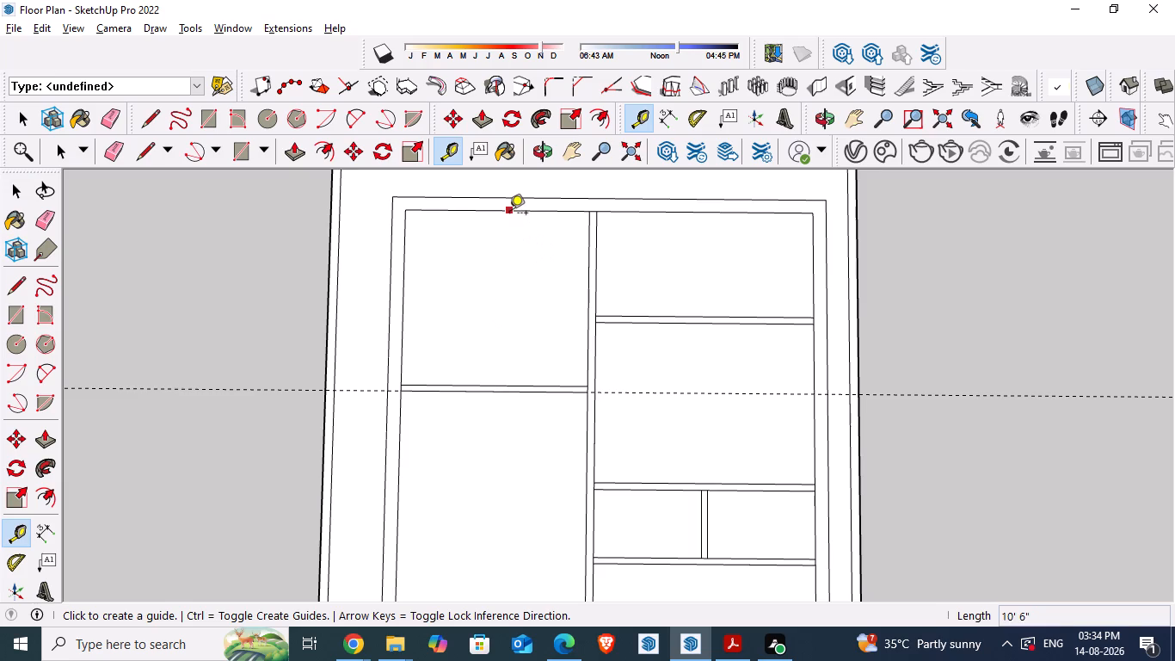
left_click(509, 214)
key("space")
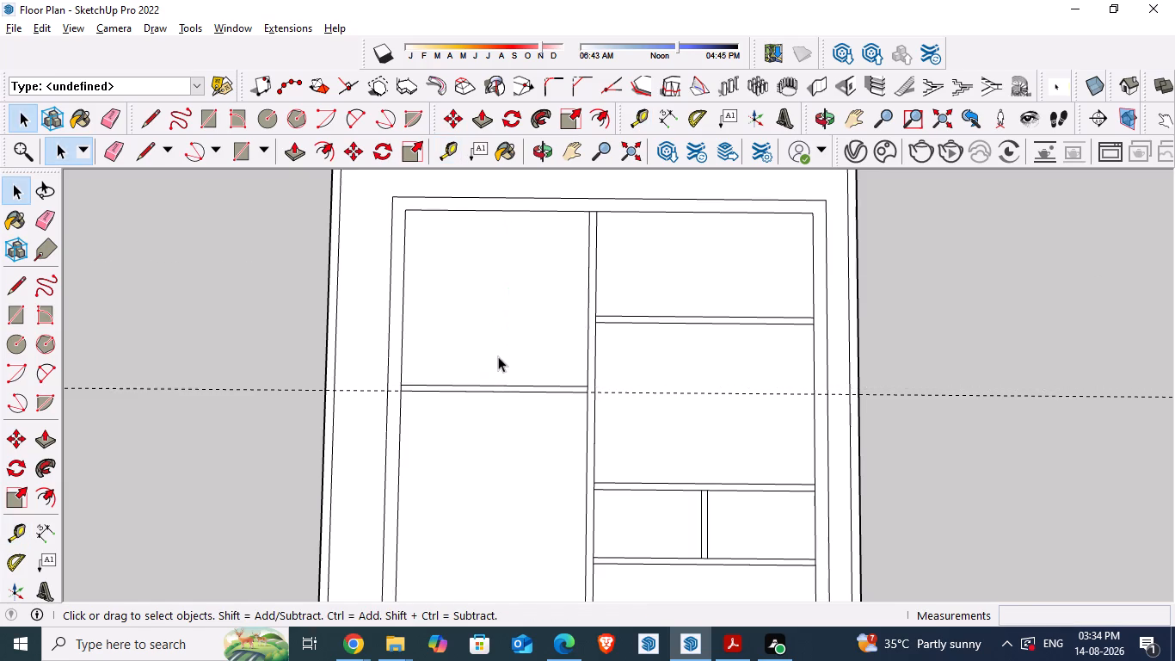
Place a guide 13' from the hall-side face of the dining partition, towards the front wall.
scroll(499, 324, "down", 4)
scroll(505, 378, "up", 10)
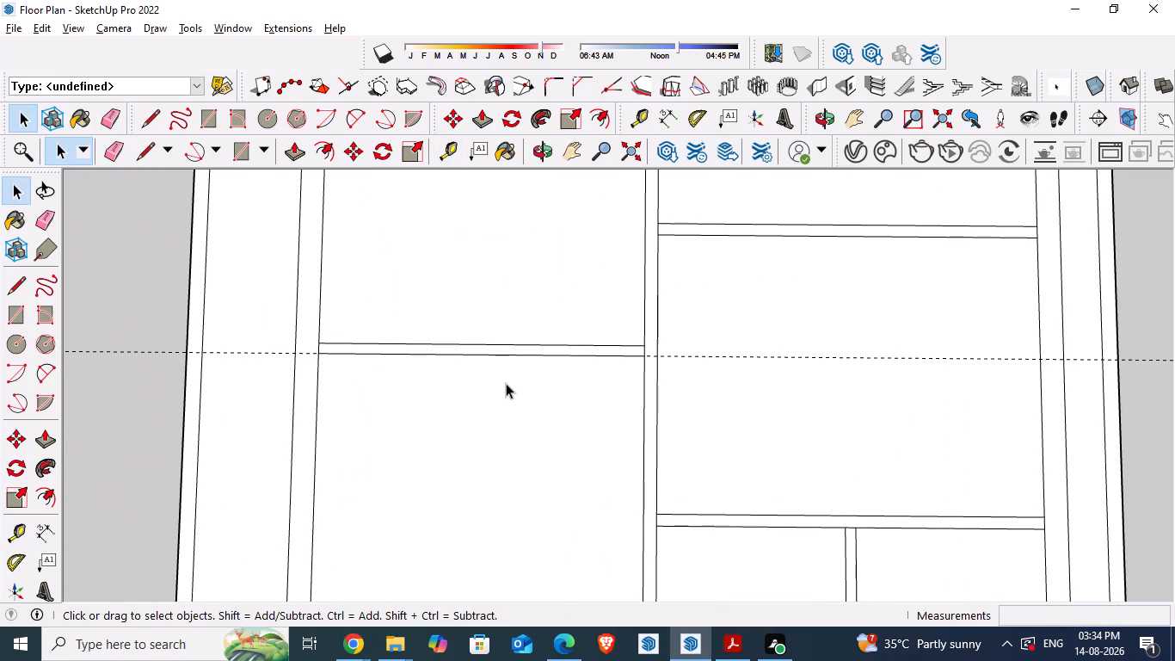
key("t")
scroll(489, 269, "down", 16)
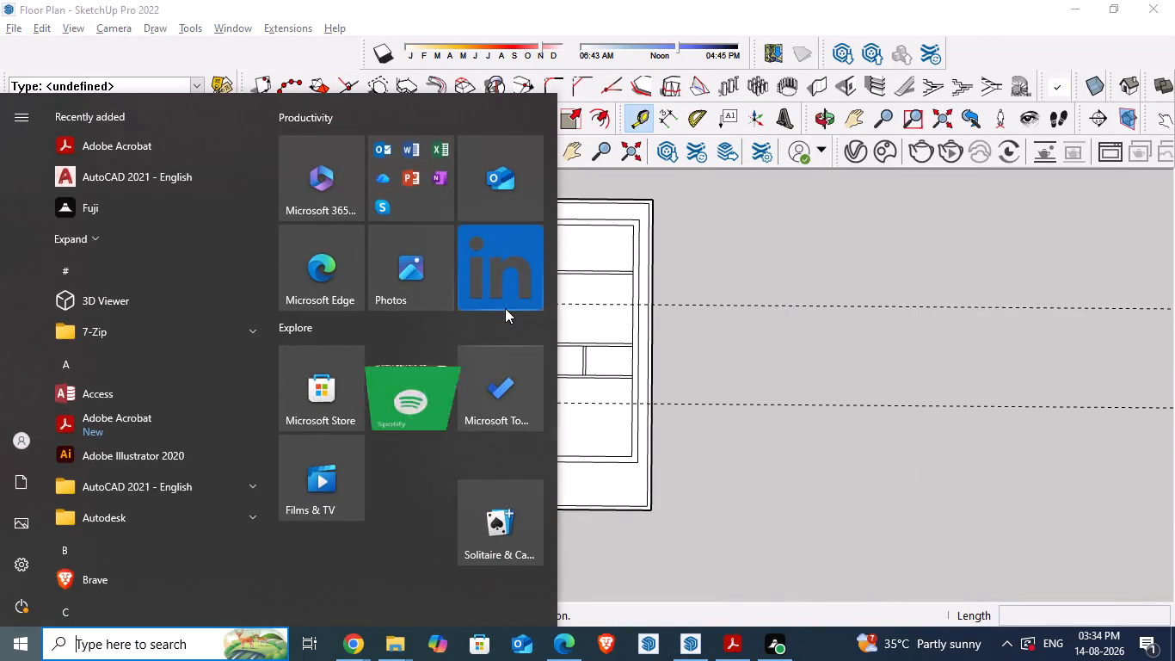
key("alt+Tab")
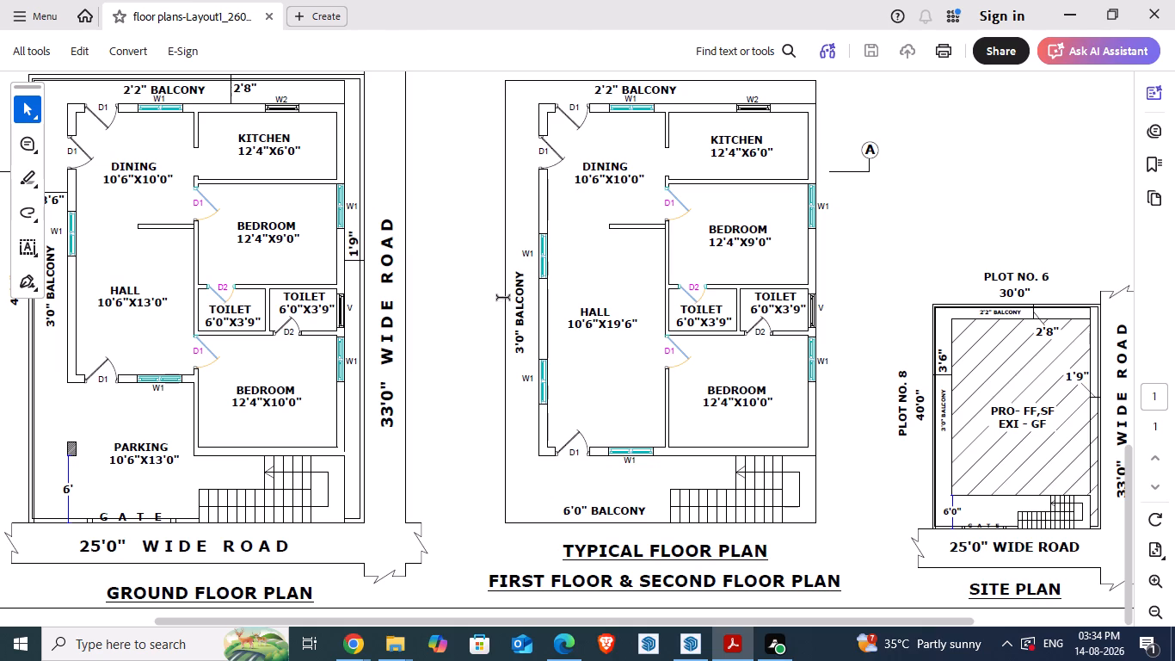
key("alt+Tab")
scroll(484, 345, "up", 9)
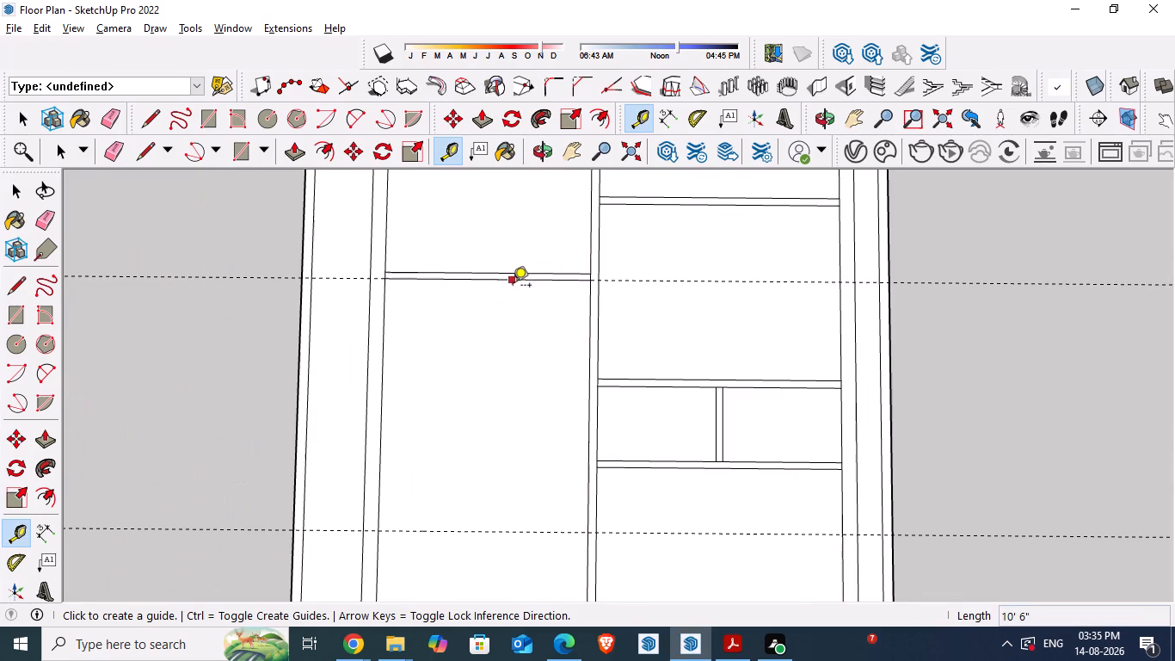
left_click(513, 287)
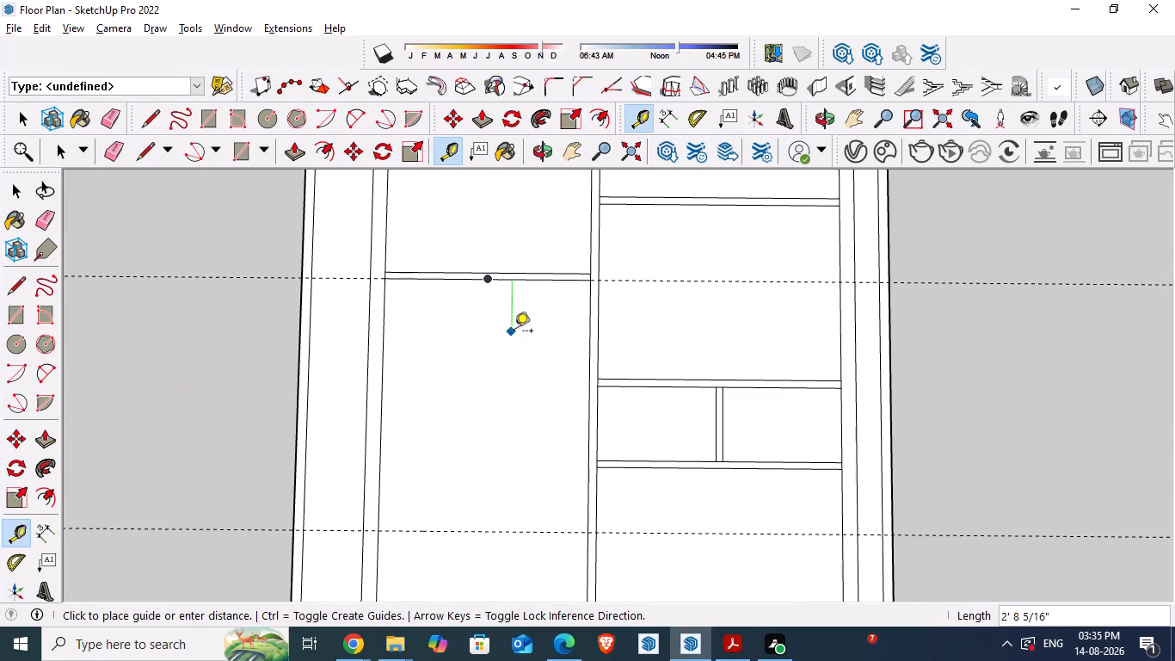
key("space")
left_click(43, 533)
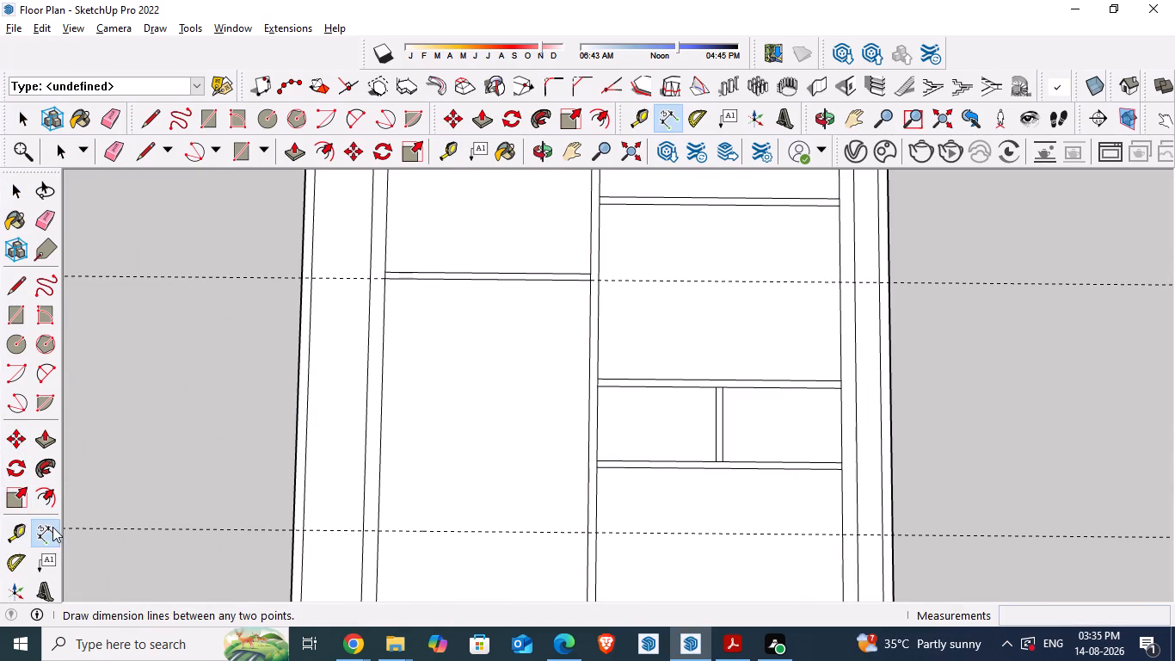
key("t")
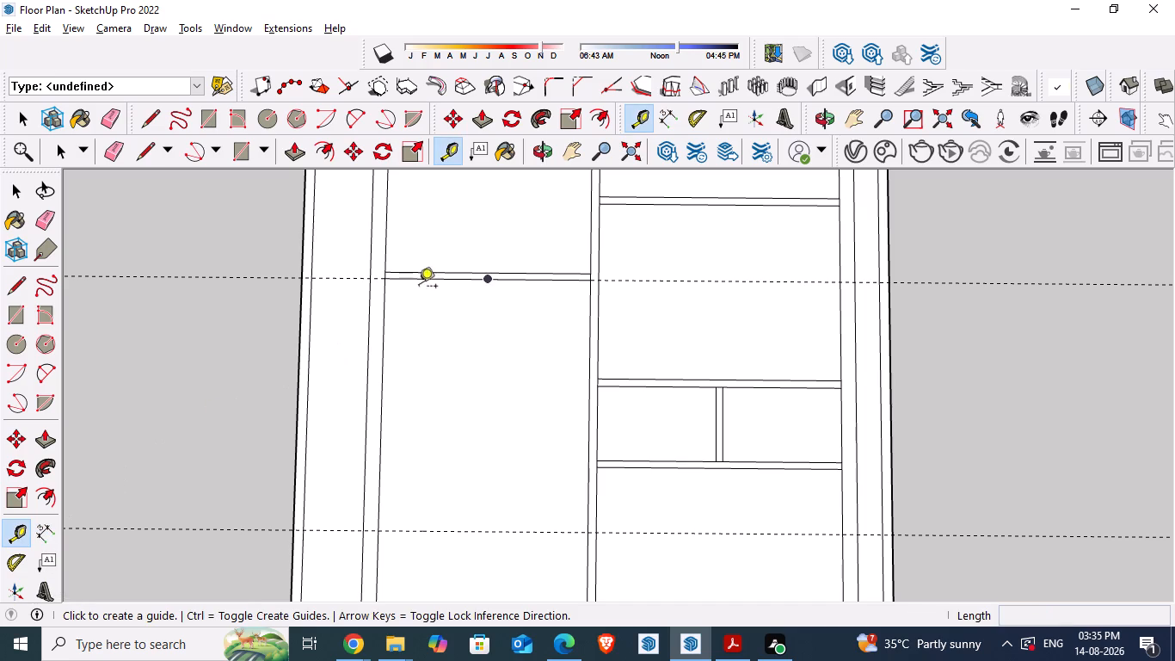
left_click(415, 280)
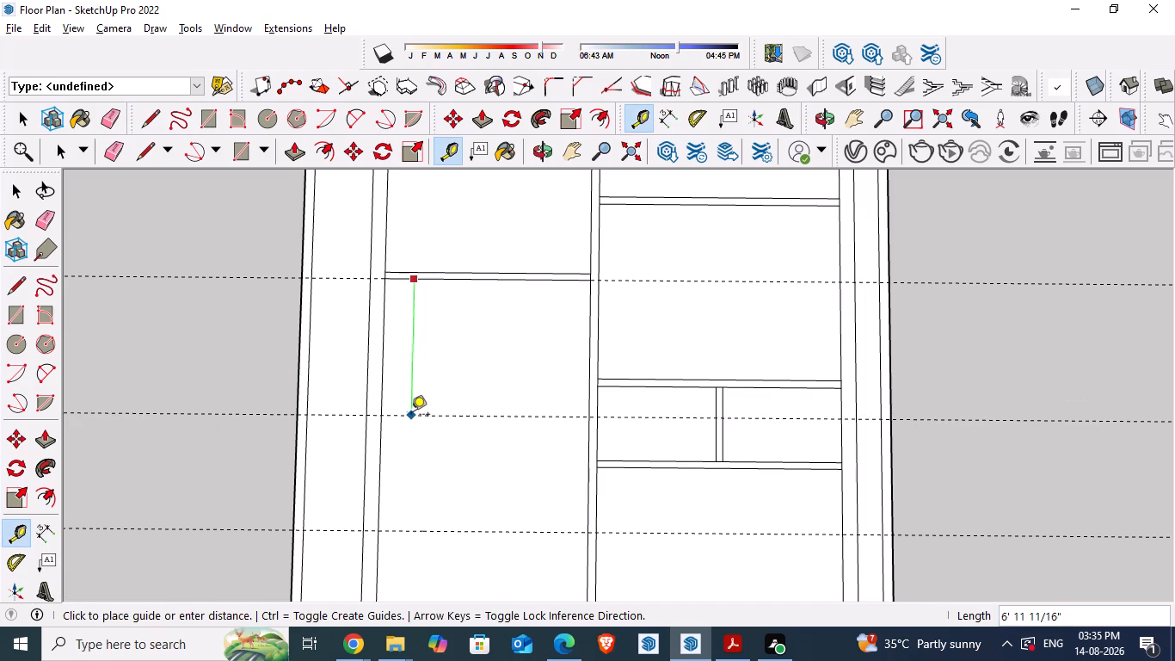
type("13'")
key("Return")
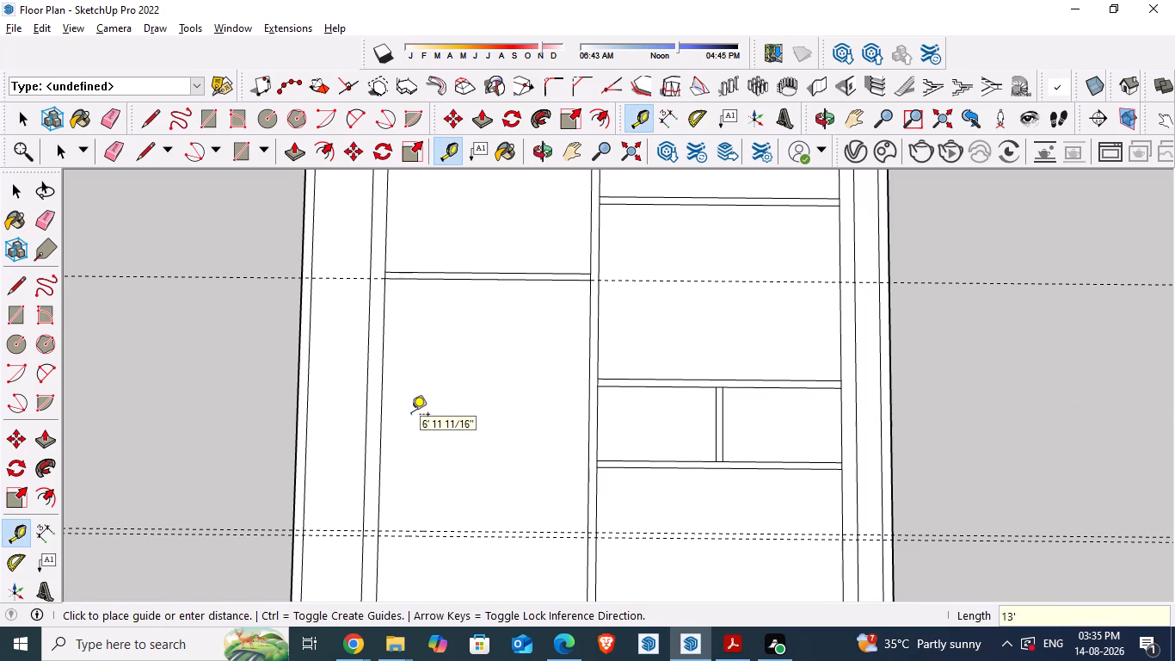
Erase the two closely spaced guides crossing the front part of the hall and front bedroom.
scroll(568, 569, "up", 4)
scroll(508, 367, "down", 5)
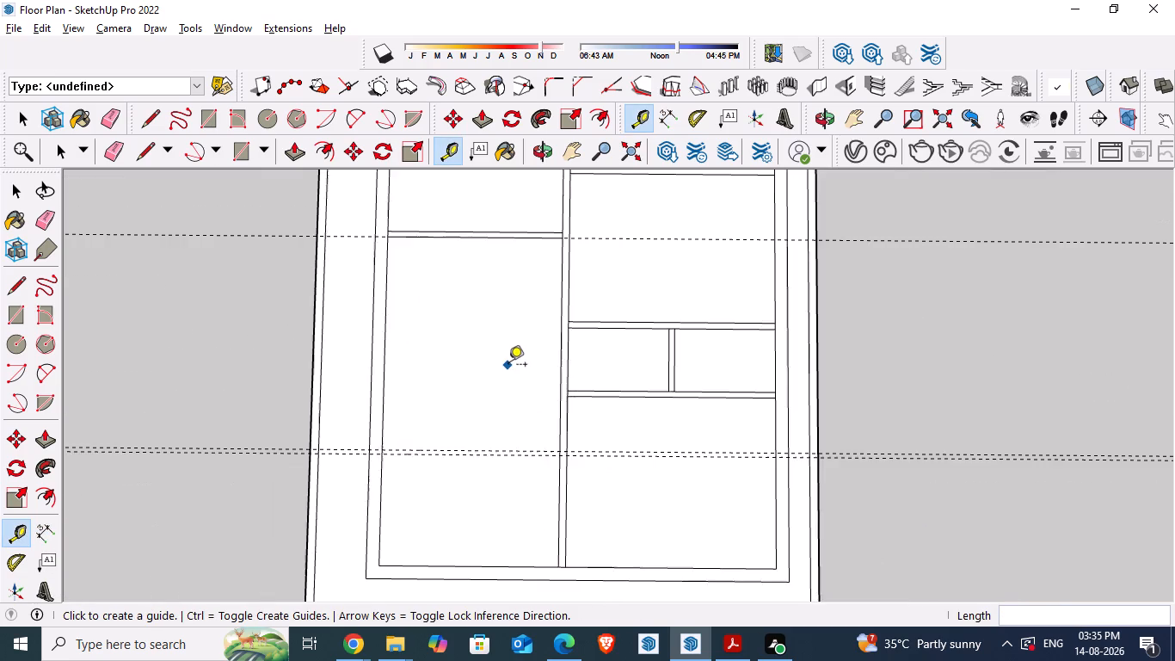
scroll(508, 366, "down", 3)
scroll(504, 492, "up", 6)
scroll(503, 474, "down", 5)
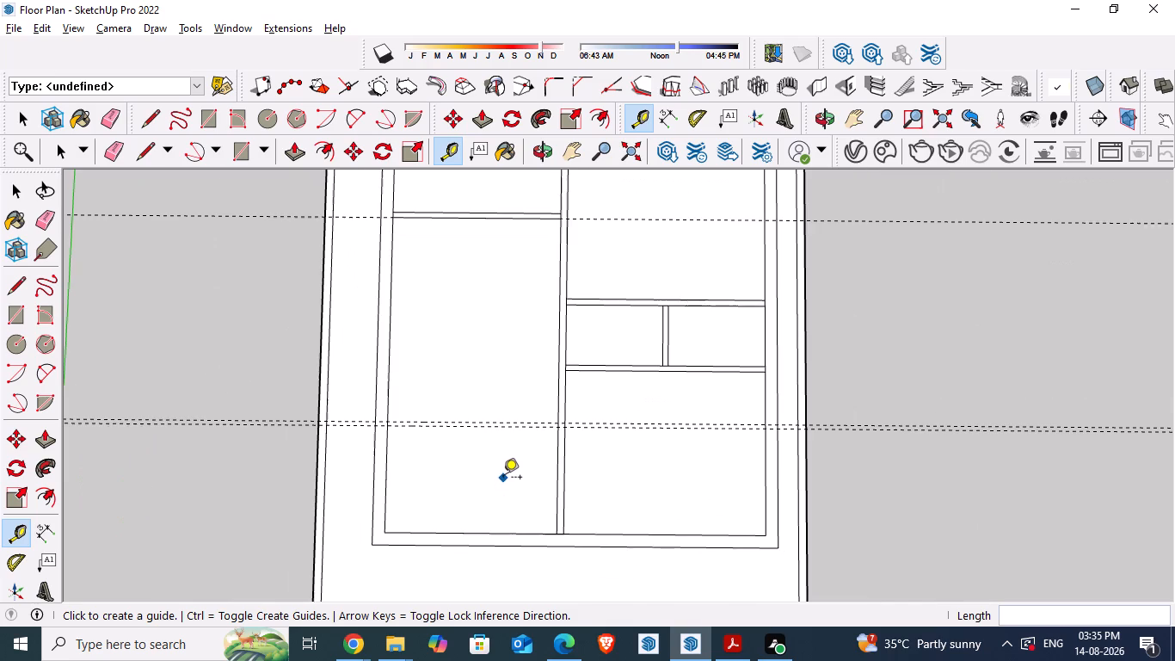
key("space")
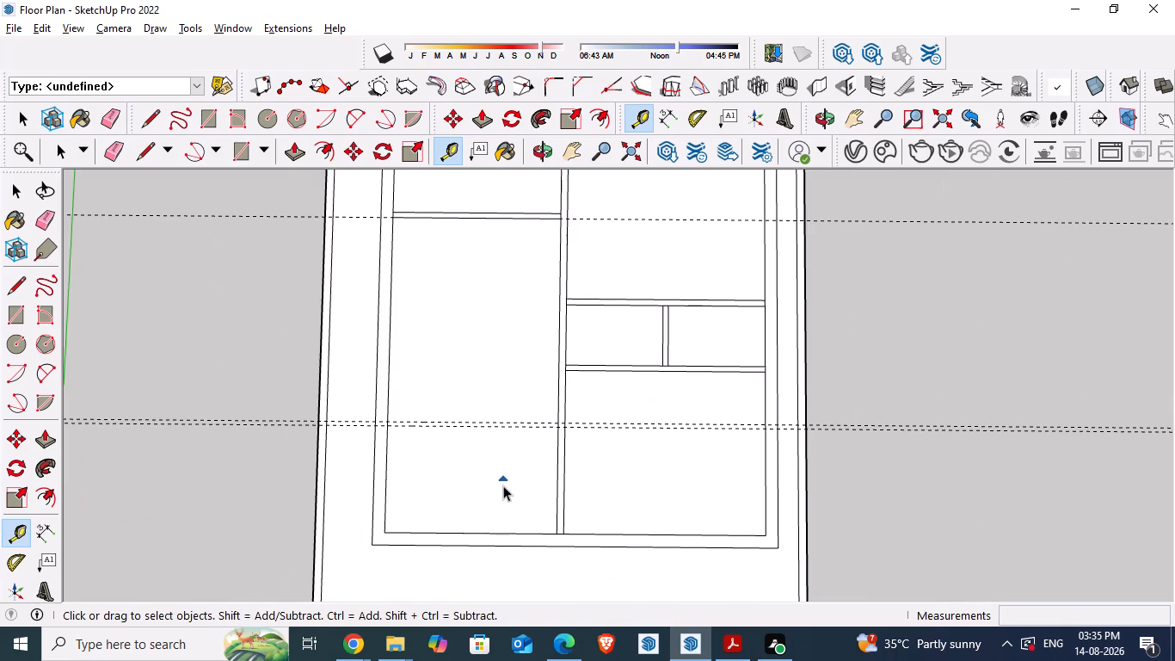
key("e")
left_click_drag(206, 387, 252, 441)
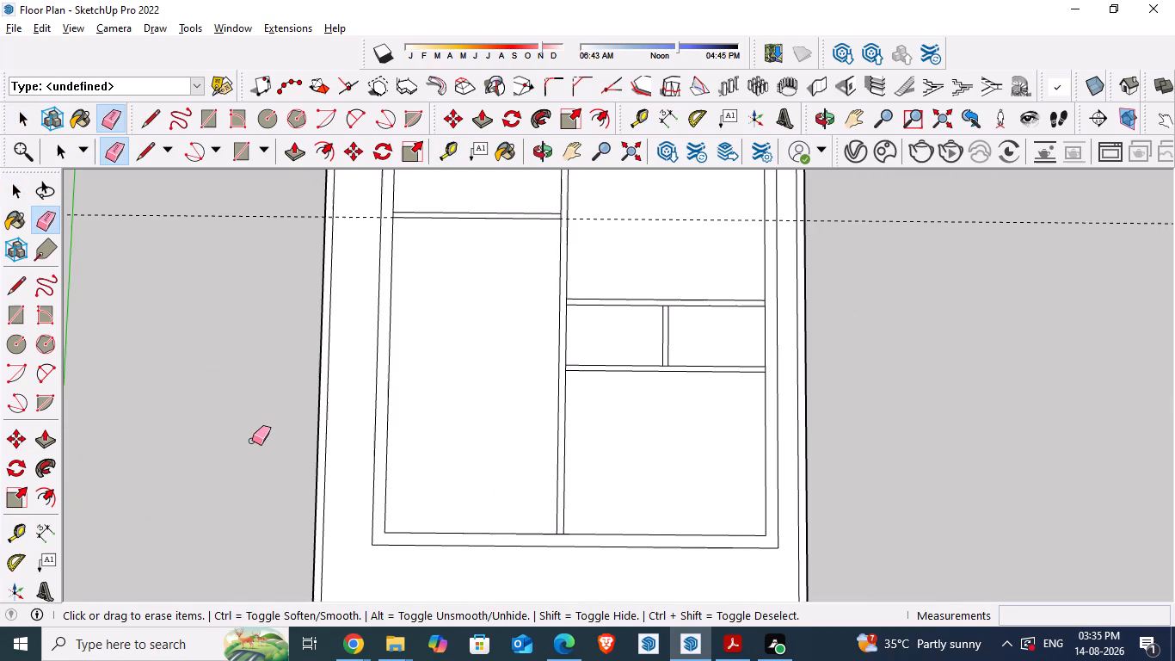
Place a guide 13' from the hall-side face of the dining partition to mark the hall length.
key("t")
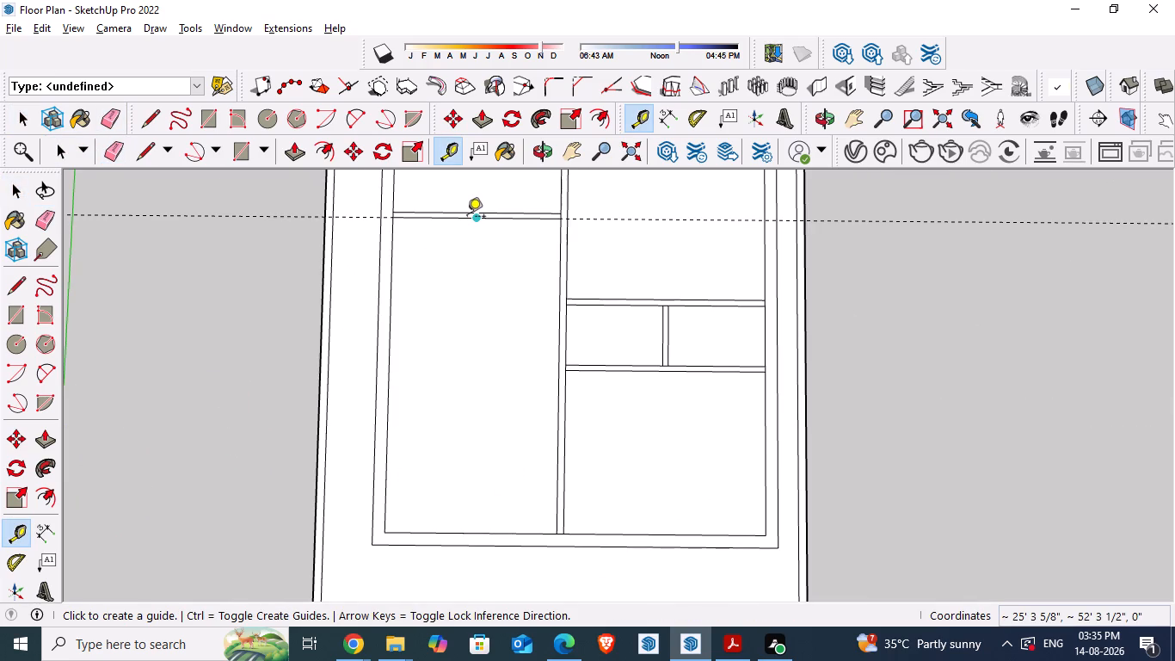
left_click(467, 218)
type("13'")
key("Return")
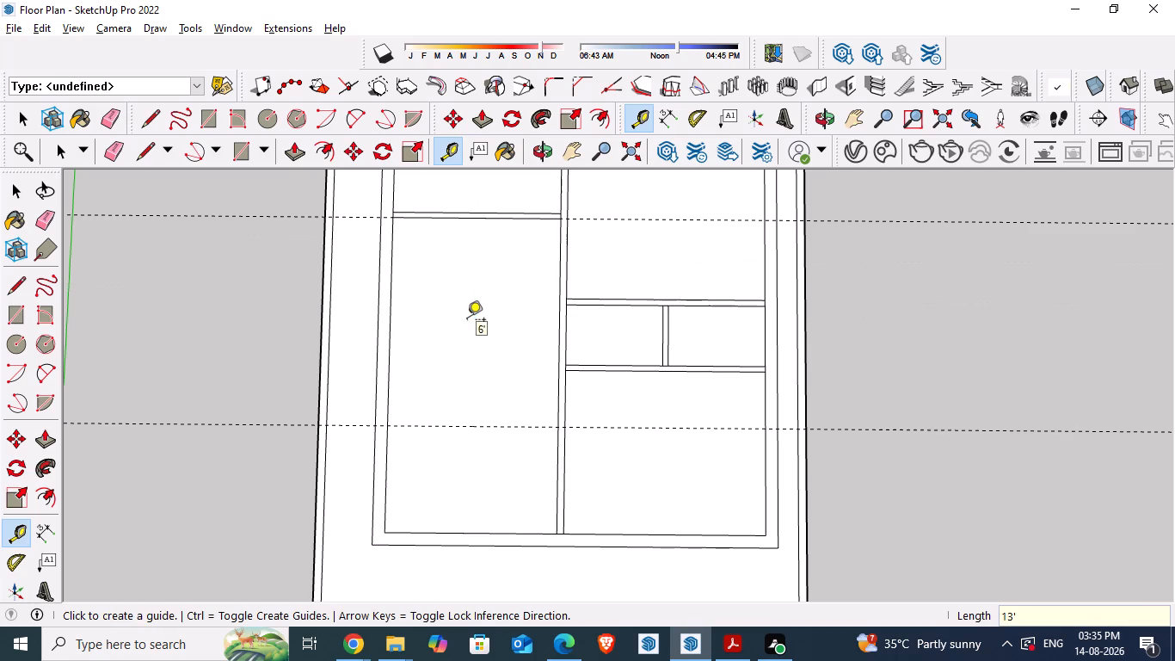
Check the hall size in the reference PDF and place a guide 6' inward from the front wall's outer face.
key("alt+Tab")
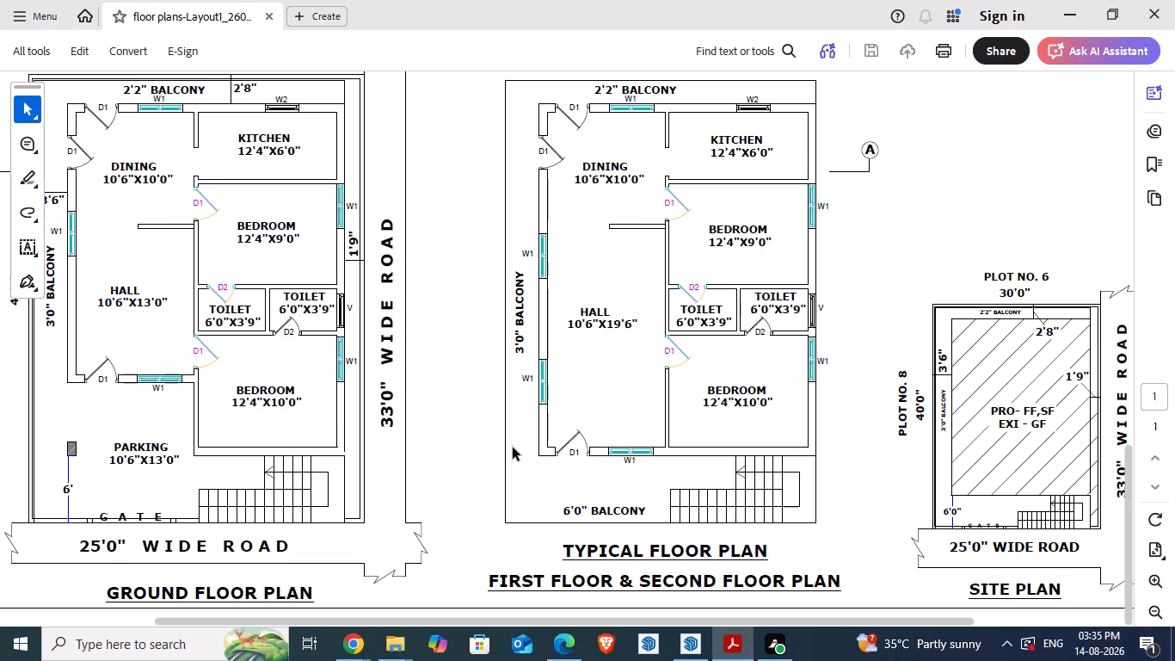
left_click_drag(169, 303, 132, 308)
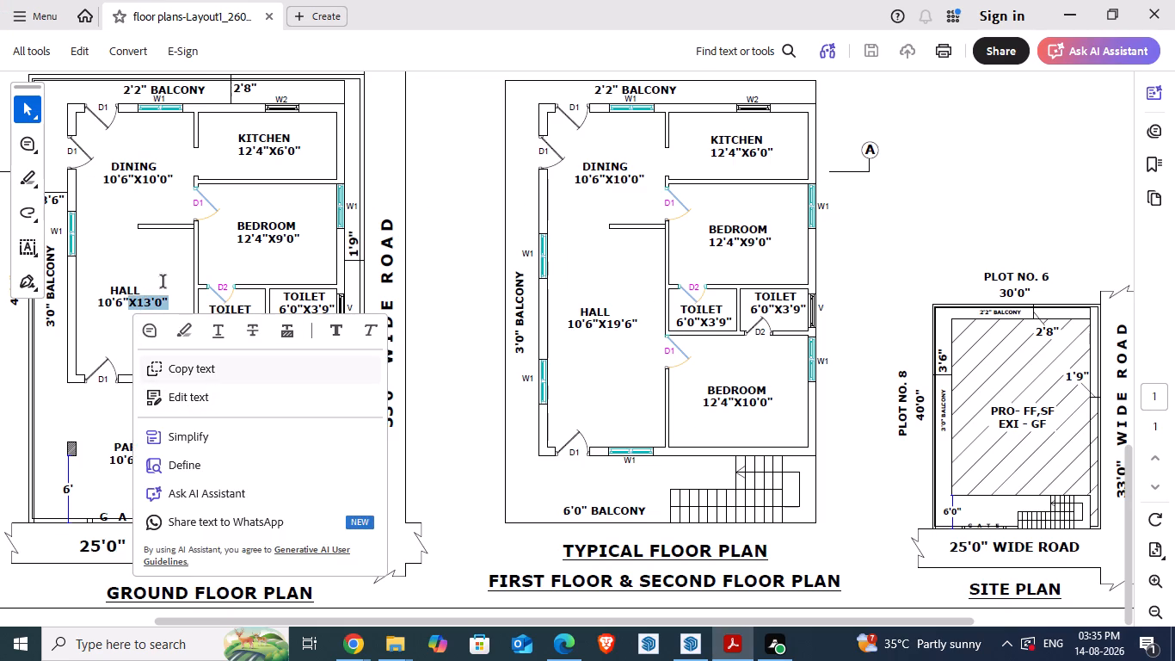
left_click(132, 301)
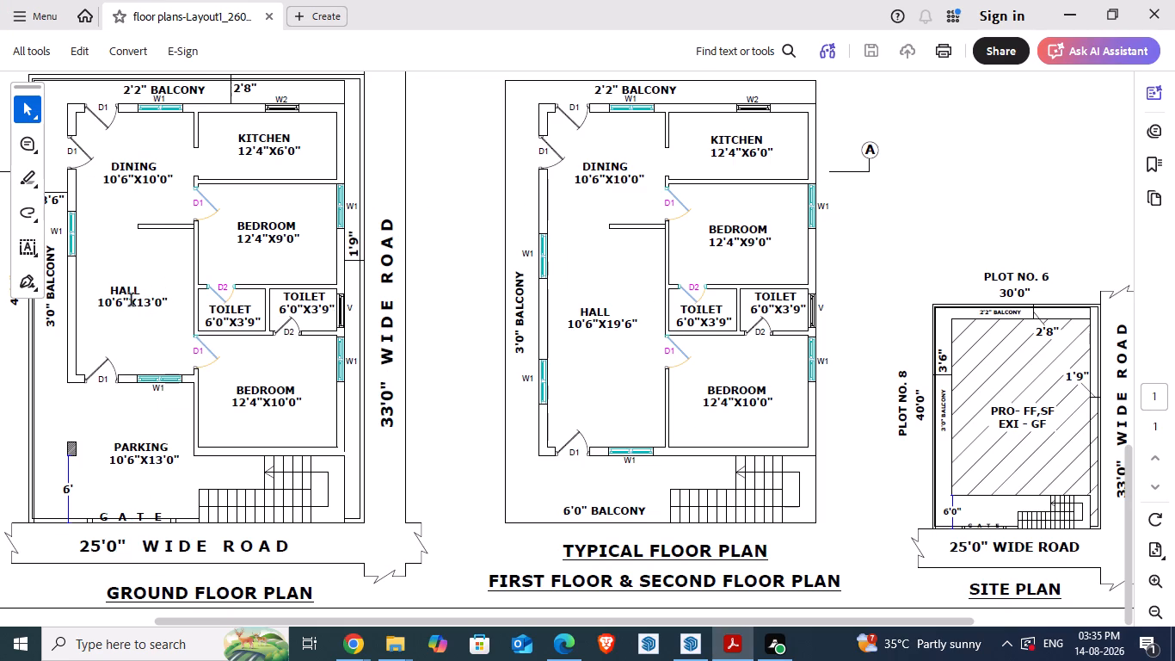
key("alt+Tab")
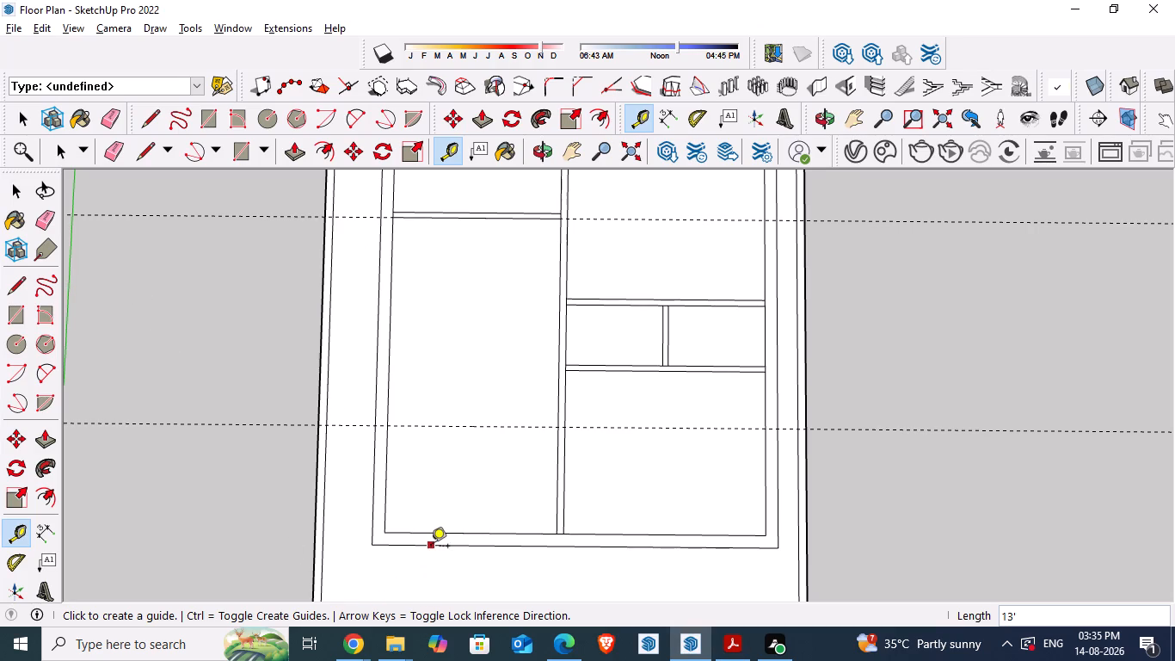
left_click(429, 546)
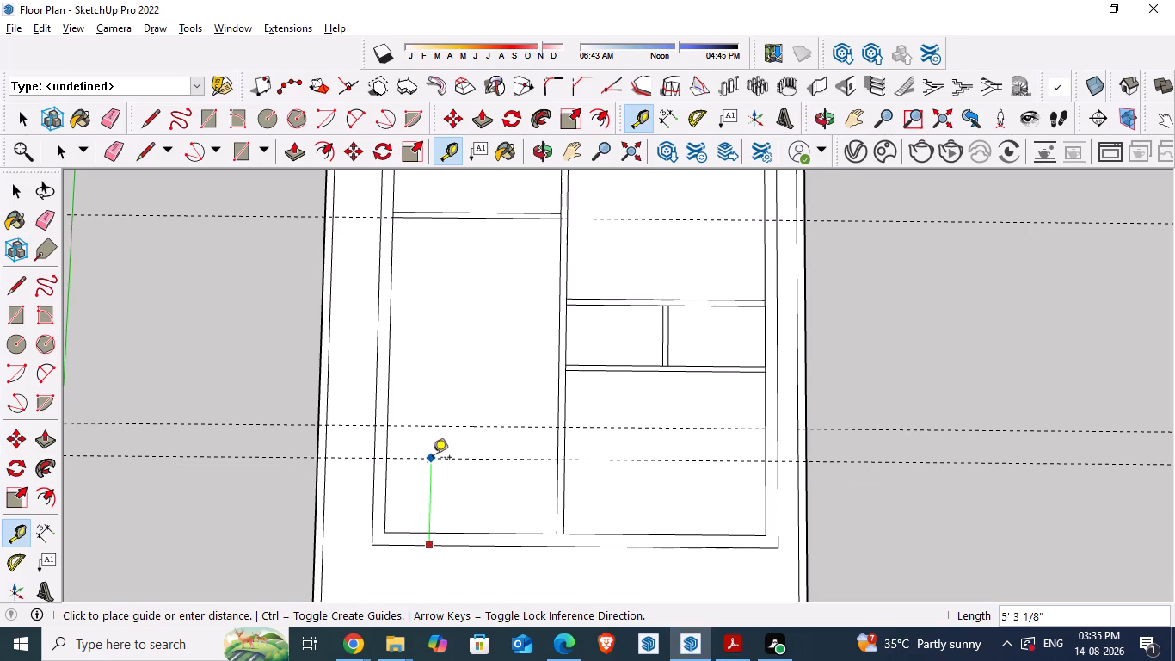
type("6'")
key("Return")
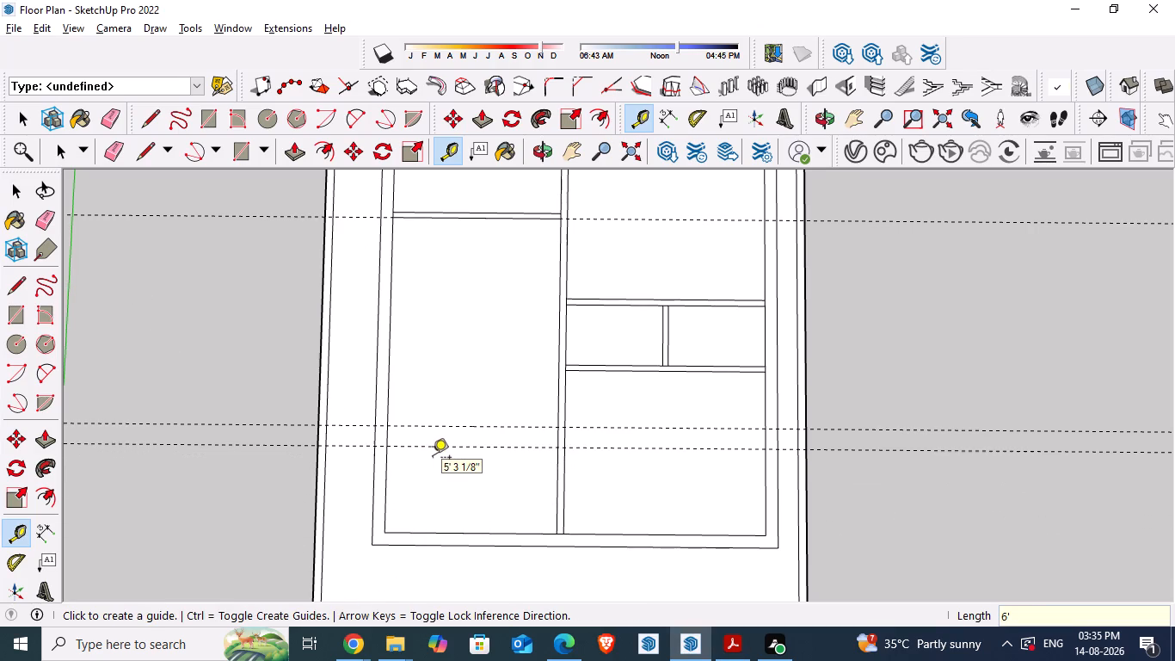
Check the ground floor plan in the reference PDF and place a guide 9" from the 6' guide, towards the dining partition.
key("alt+Tab")
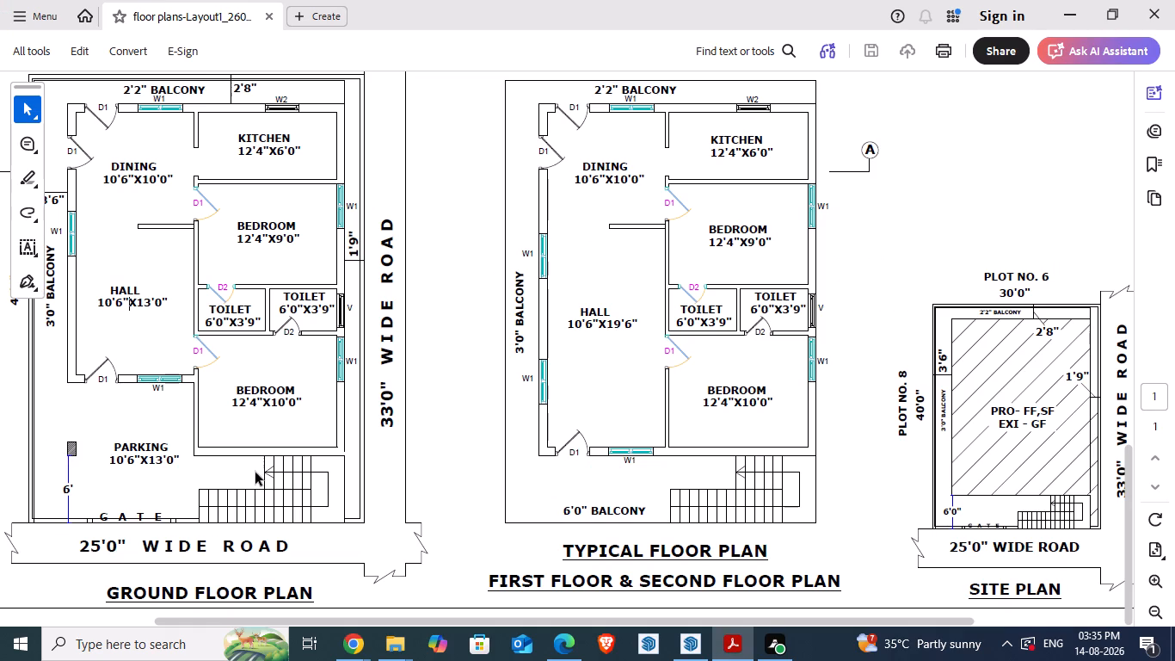
key("alt+Tab")
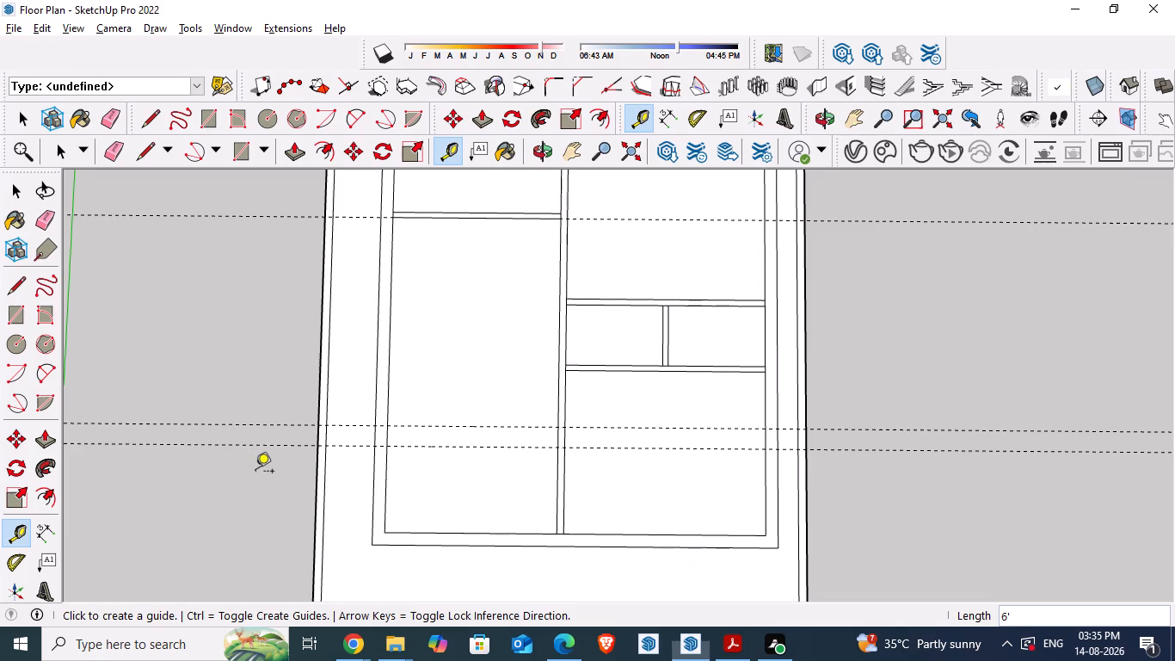
key("alt+Tab")
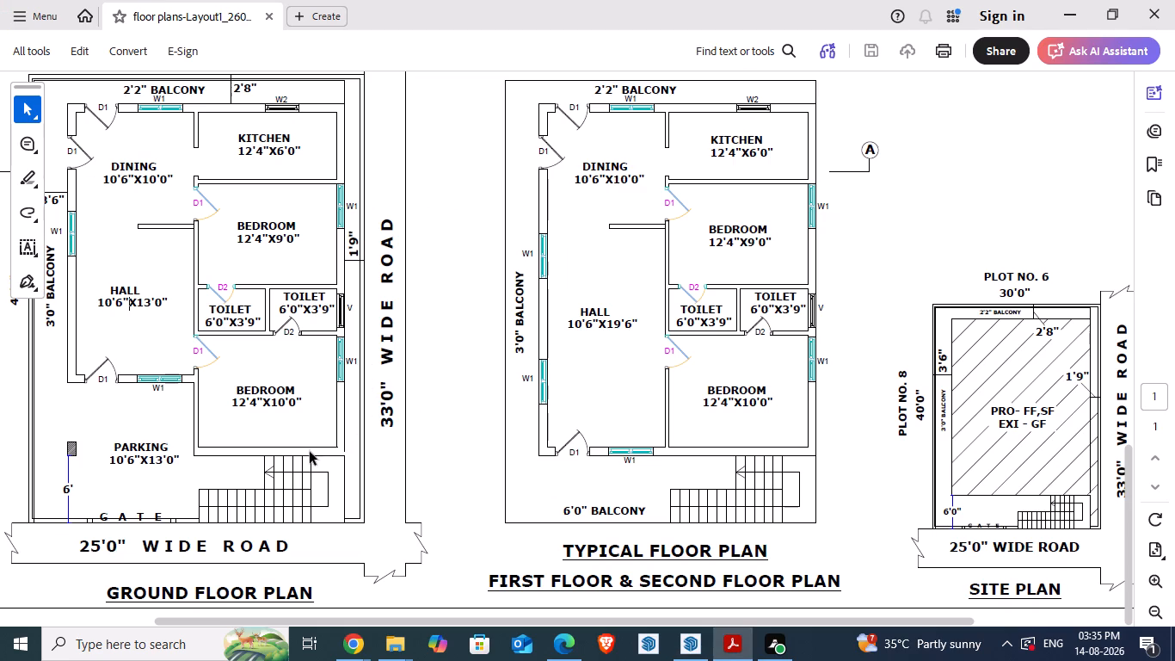
key("alt+Tab")
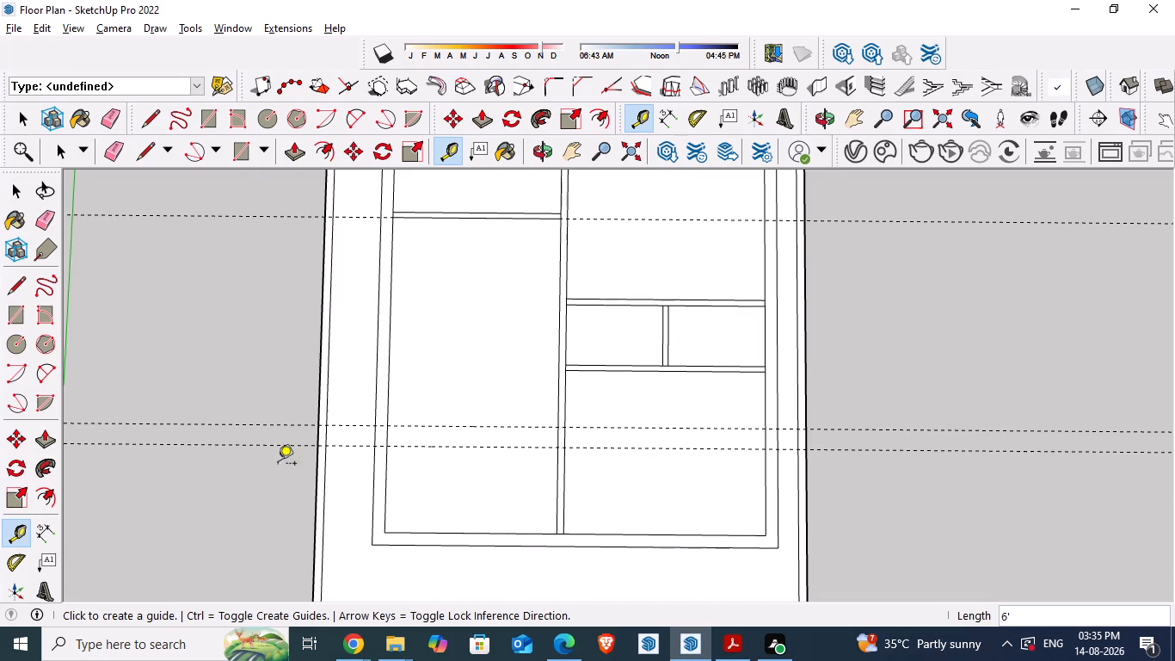
left_click(432, 547)
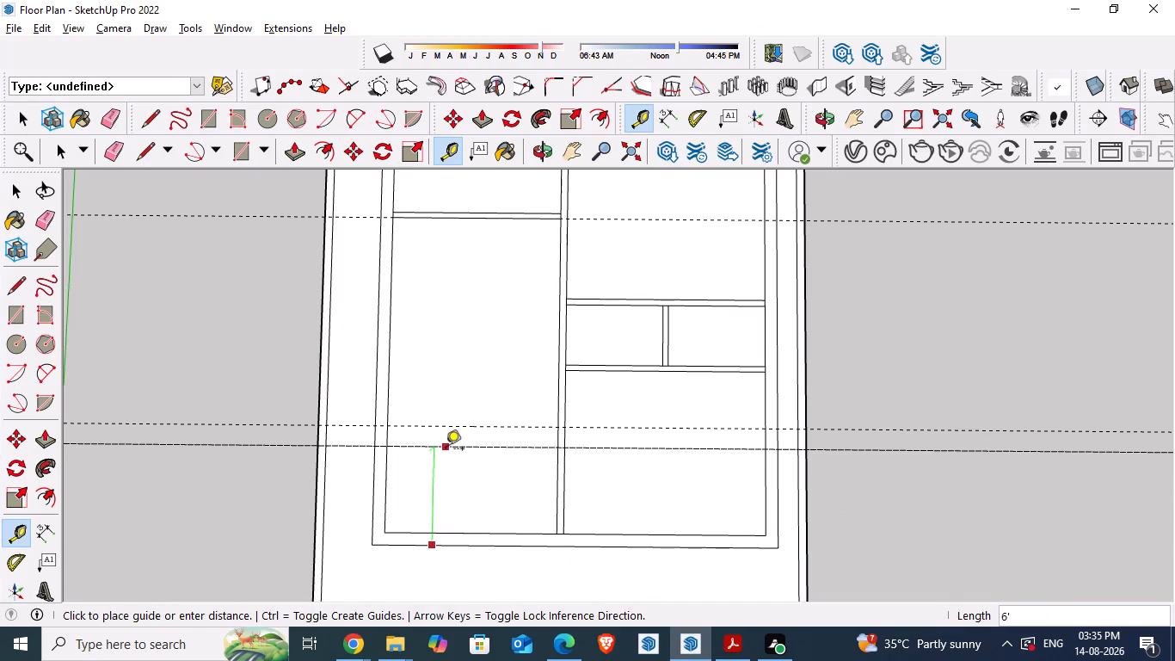
key("space")
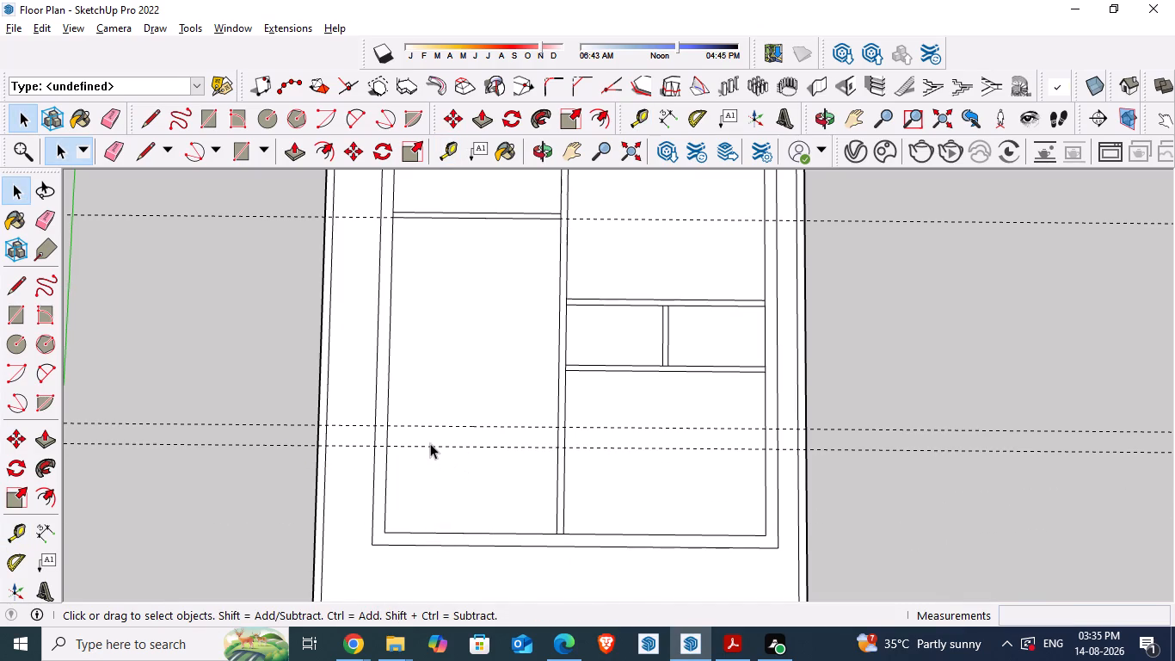
key("t")
left_click(433, 447)
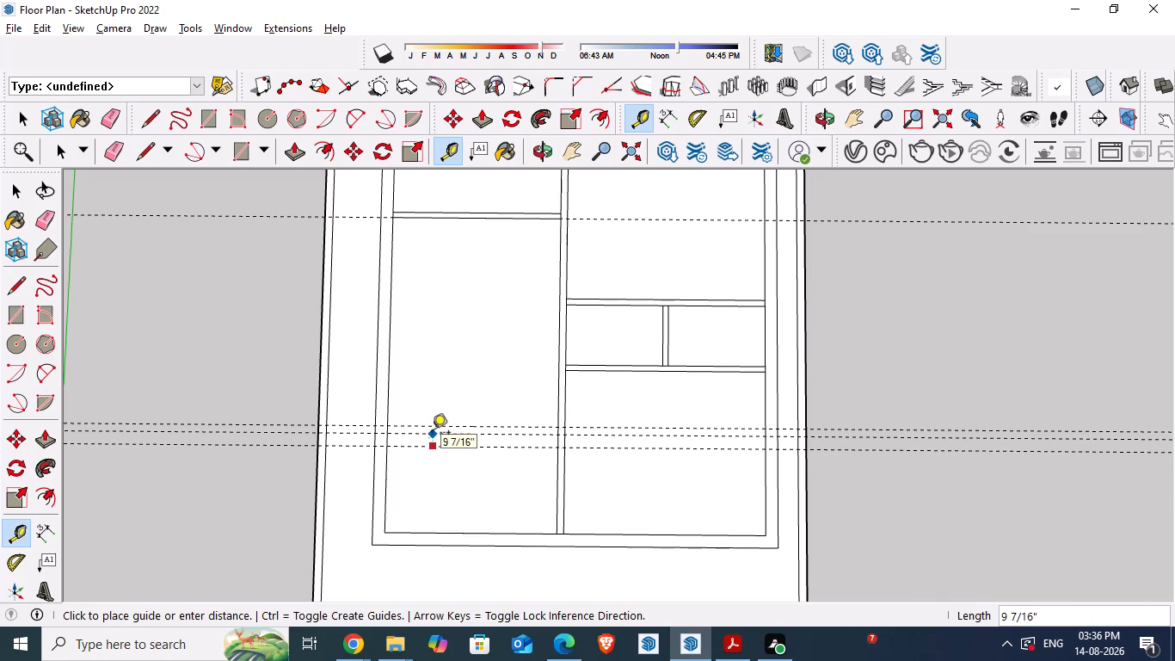
key("9")
key("shift+quotedbl")
key("Return")
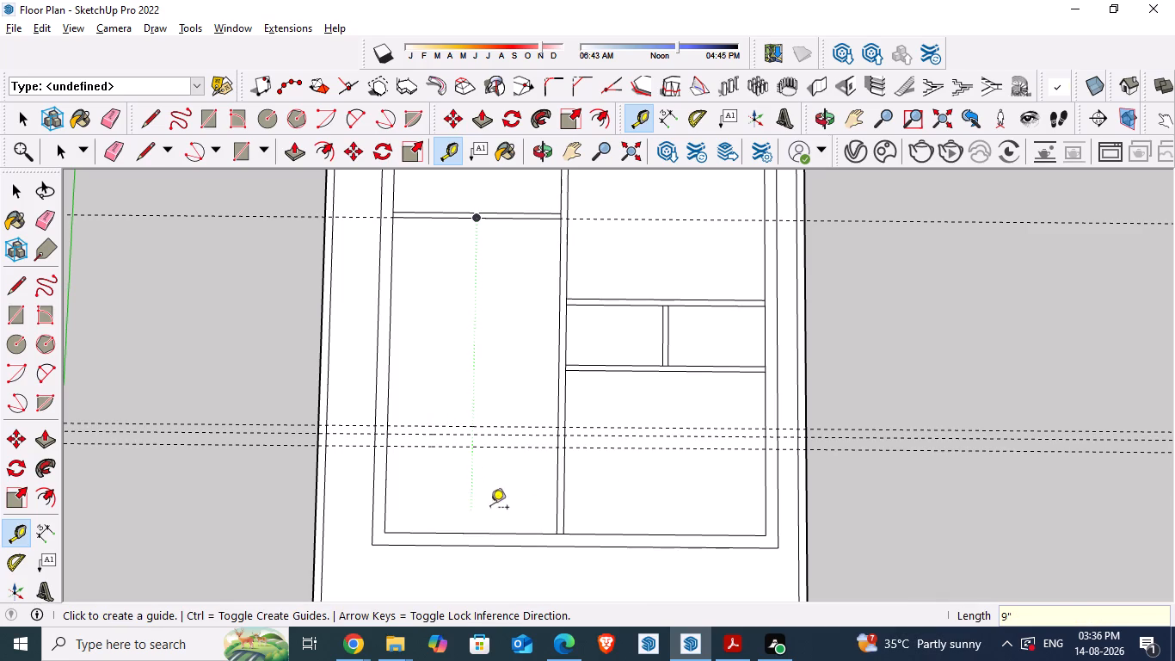
Check the ground floor plan in the reference PDF and place a guide along the front wall's outer face, 9" from its inner face.
key("alt+Tab")
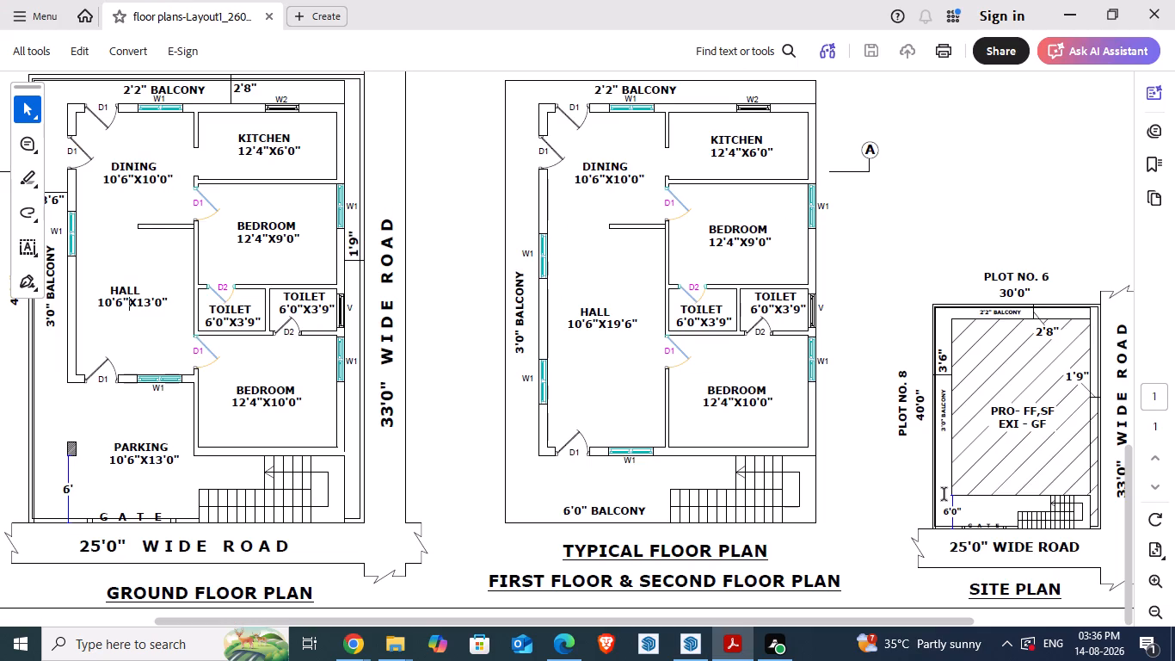
key("alt+Tab")
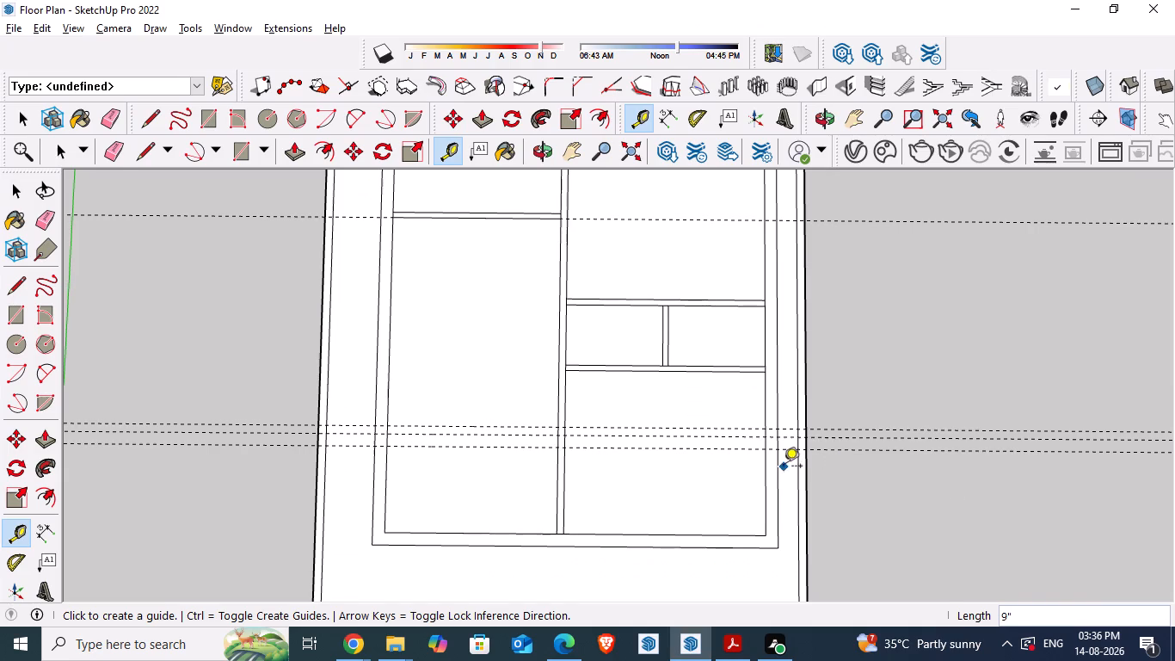
key("alt+Tab")
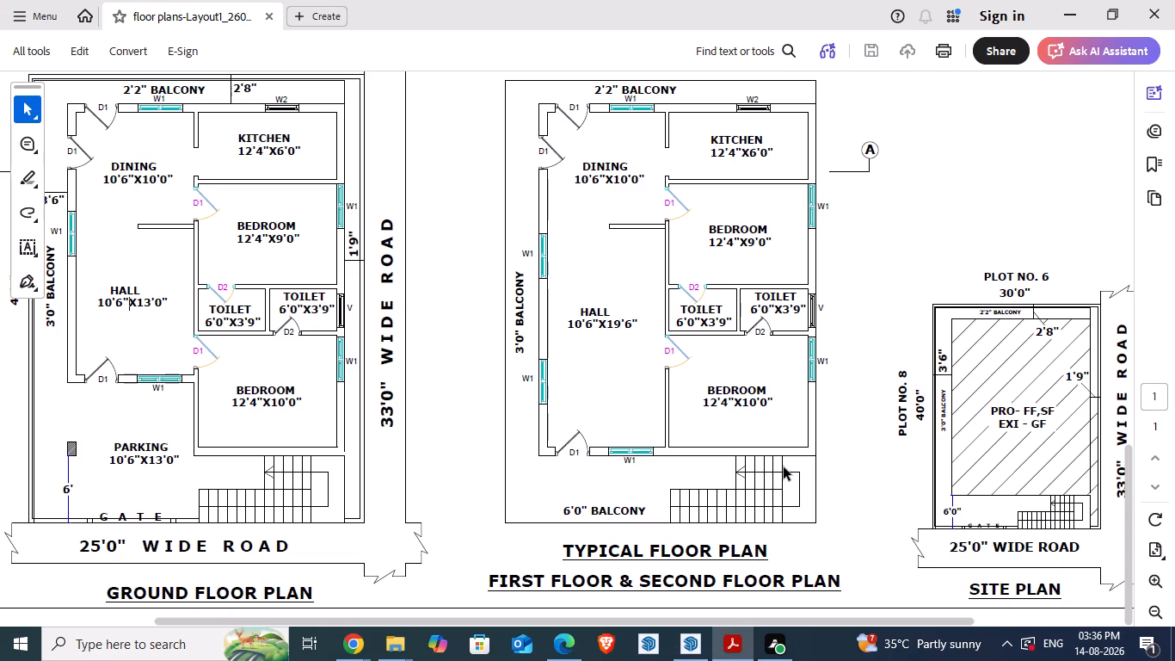
key("alt+Tab")
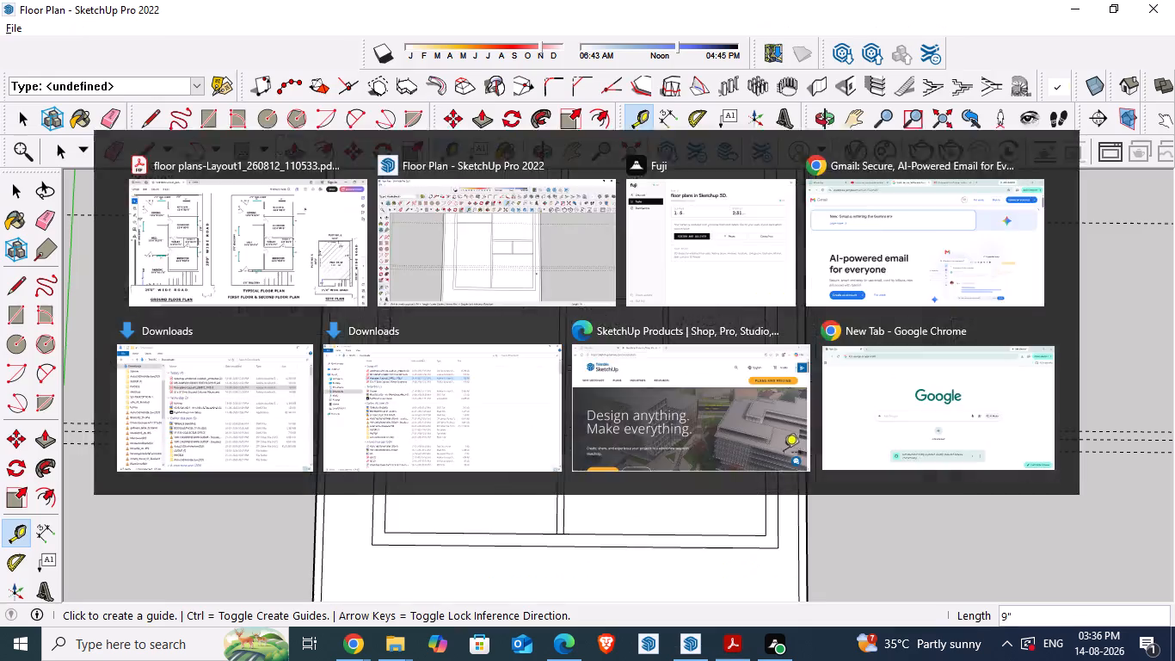
scroll(612, 458, "up", 2)
key("space")
scroll(495, 576, "down", 2)
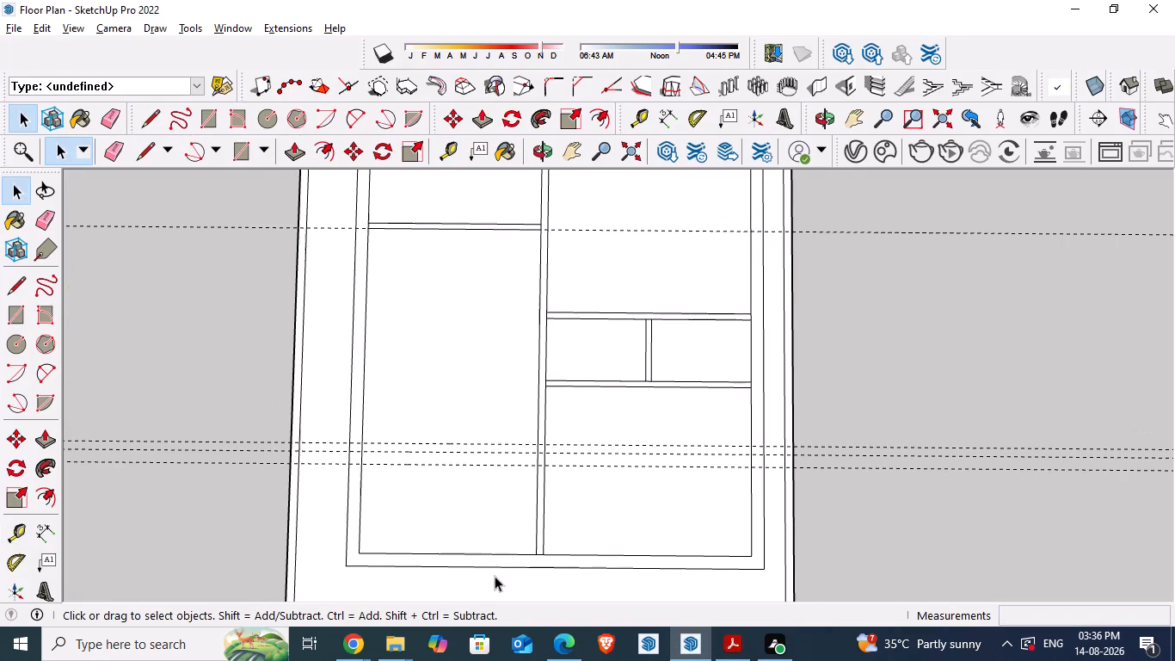
key("t")
scroll(434, 594, "up", 5)
left_click(446, 536)
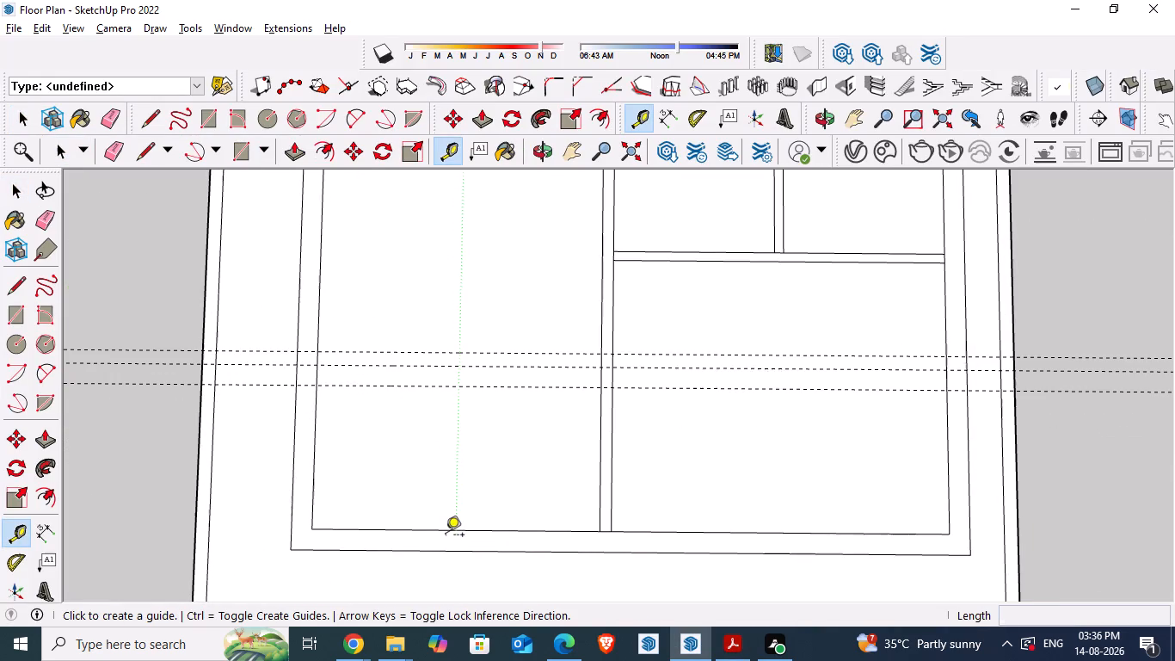
key("space")
key("t")
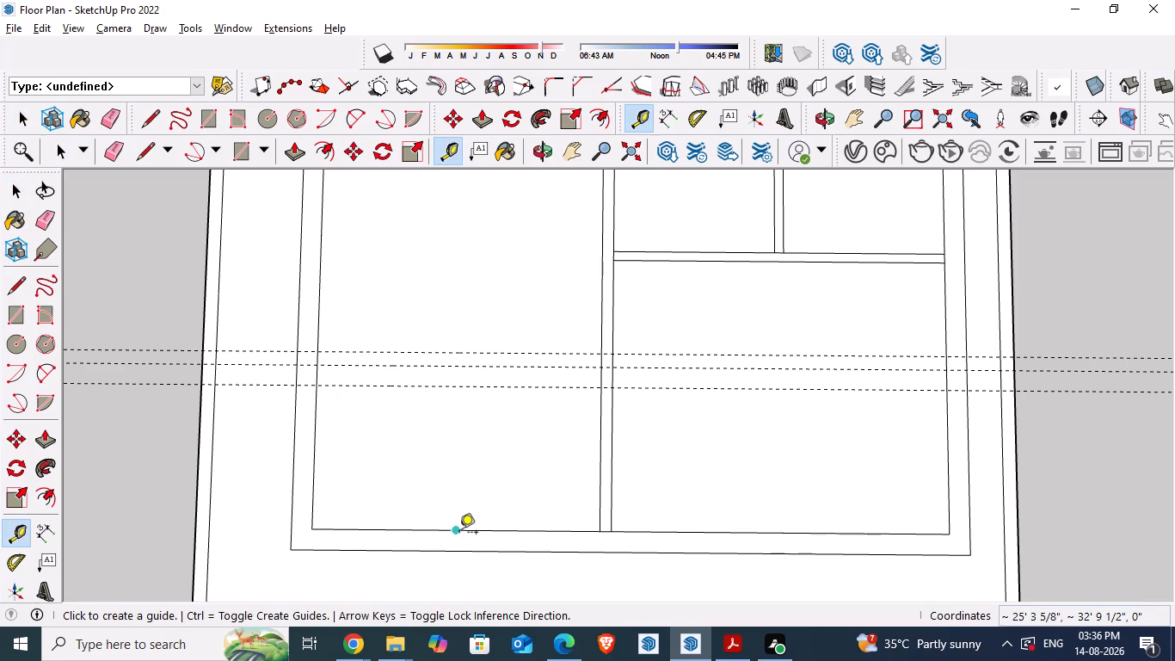
left_click(459, 534)
left_click(459, 553)
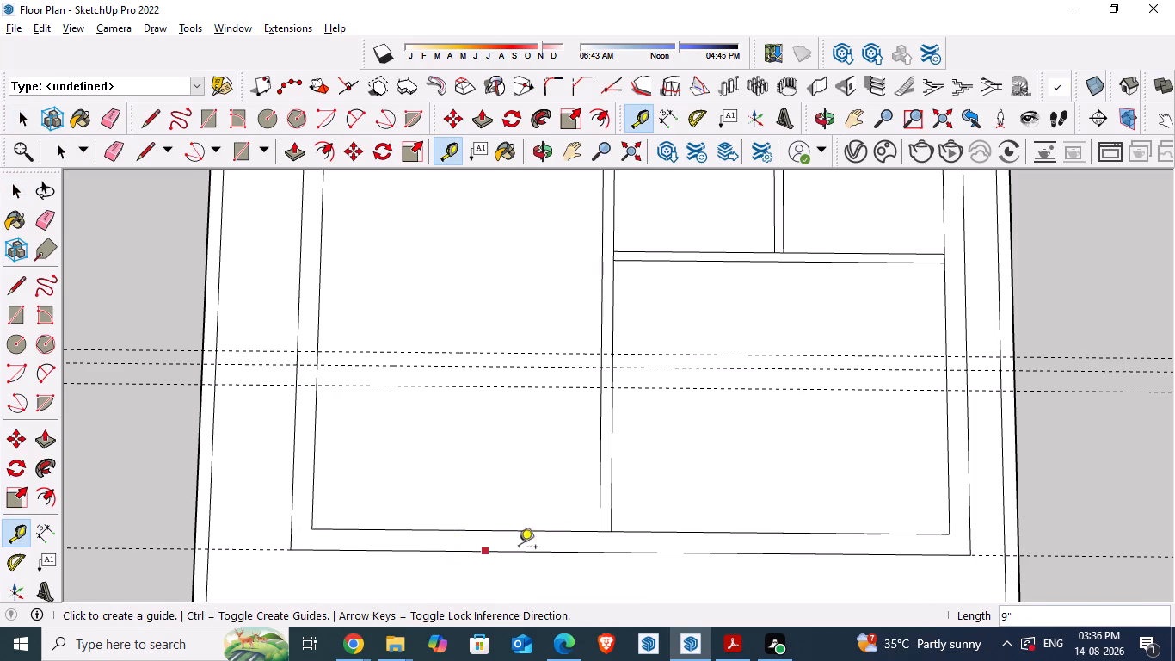
key("space")
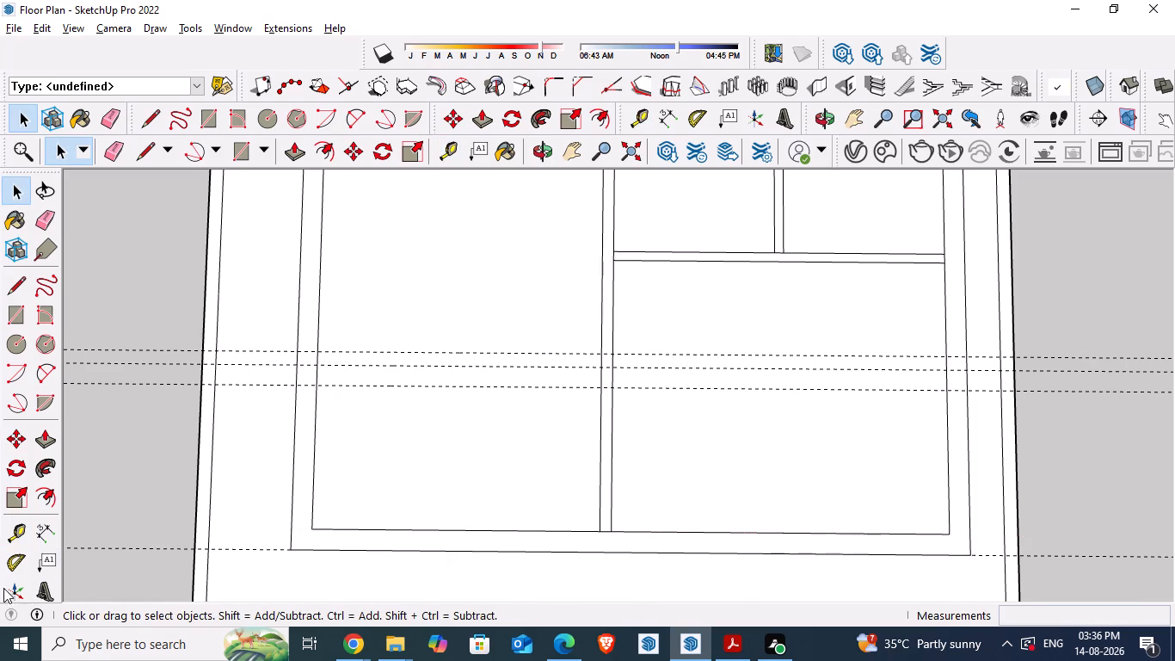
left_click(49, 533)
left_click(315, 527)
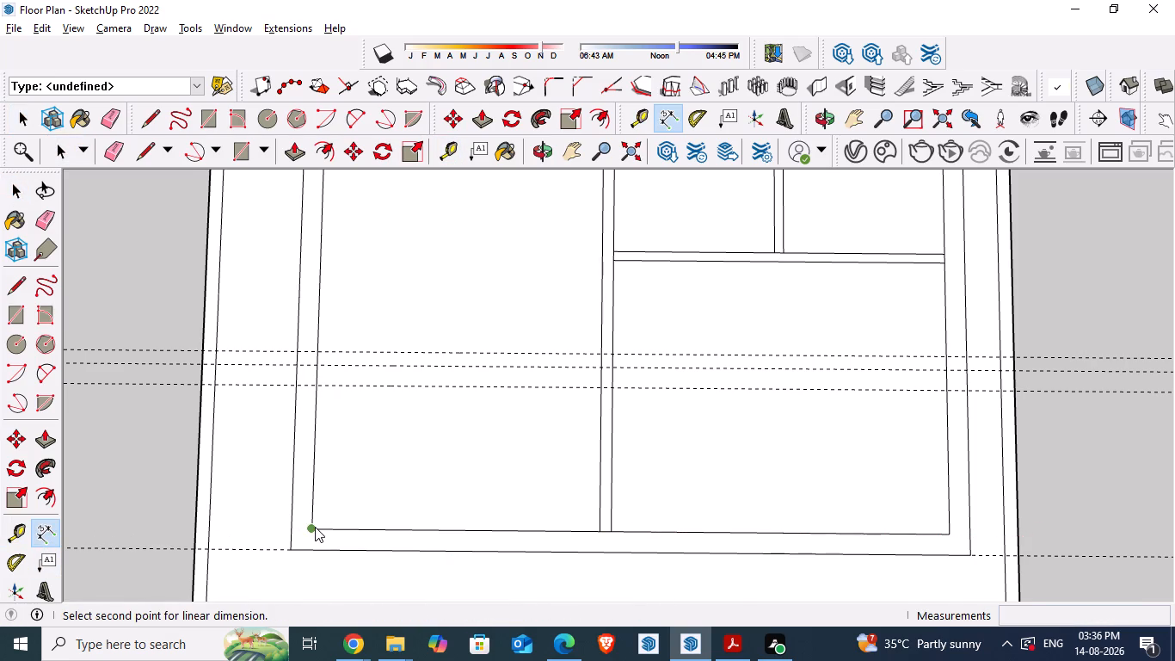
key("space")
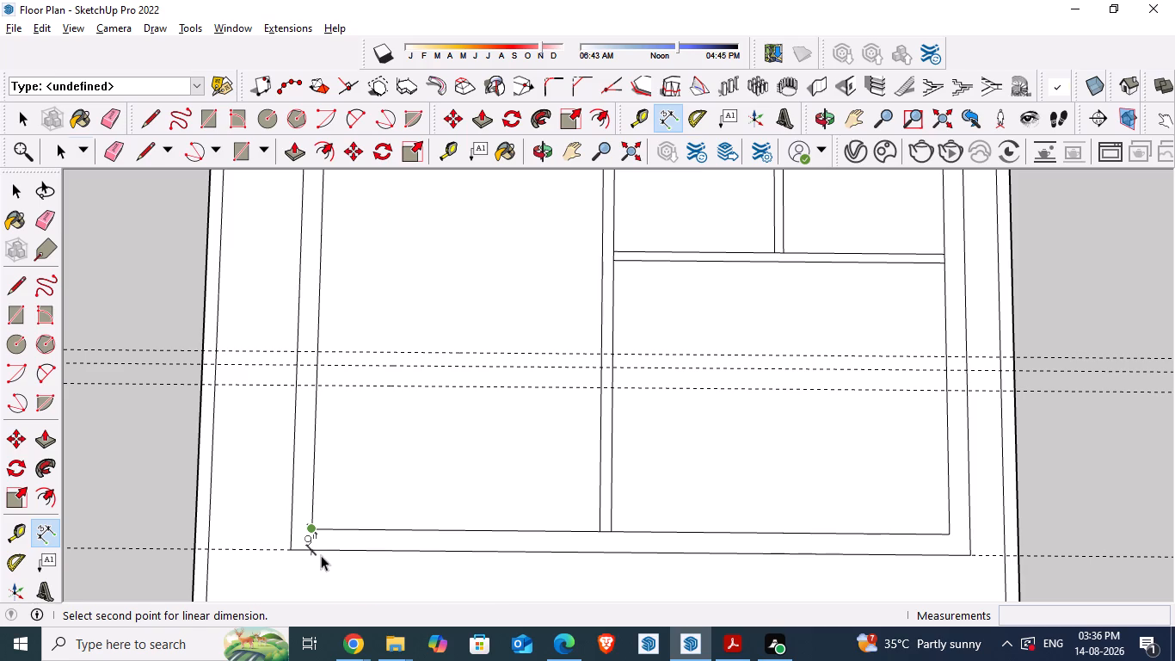
Dimension the gap between the 6' guide and the adjacent 9" guide at the hall's side wall.
scroll(315, 566, "down", 2)
scroll(531, 380, "up", 2)
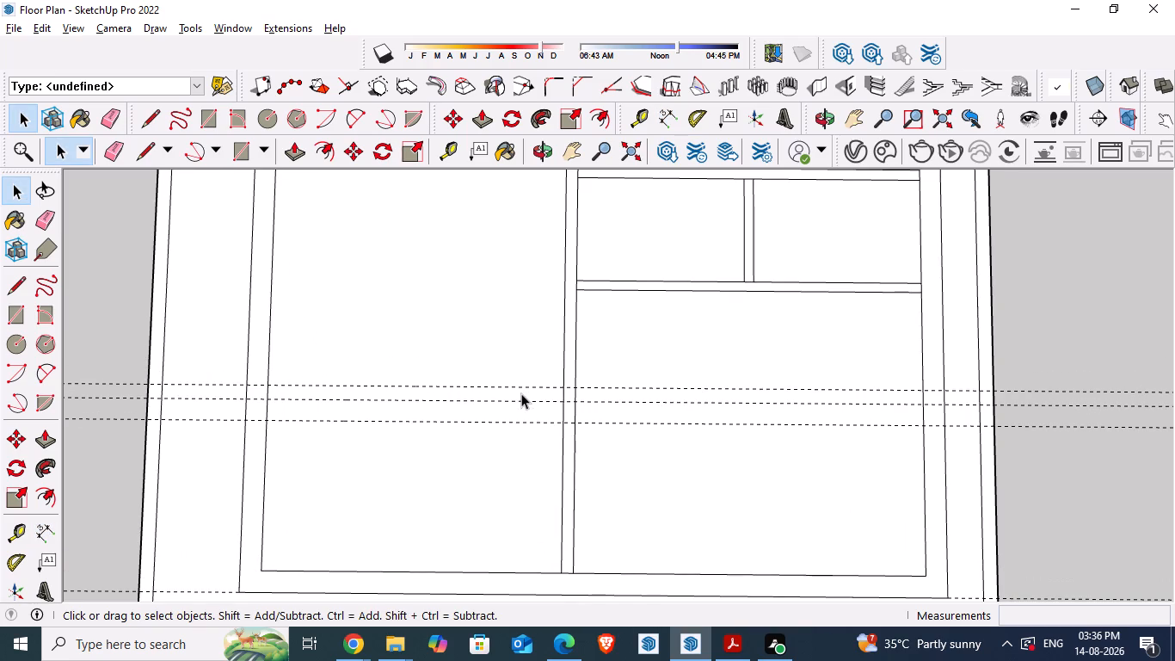
left_click(37, 533)
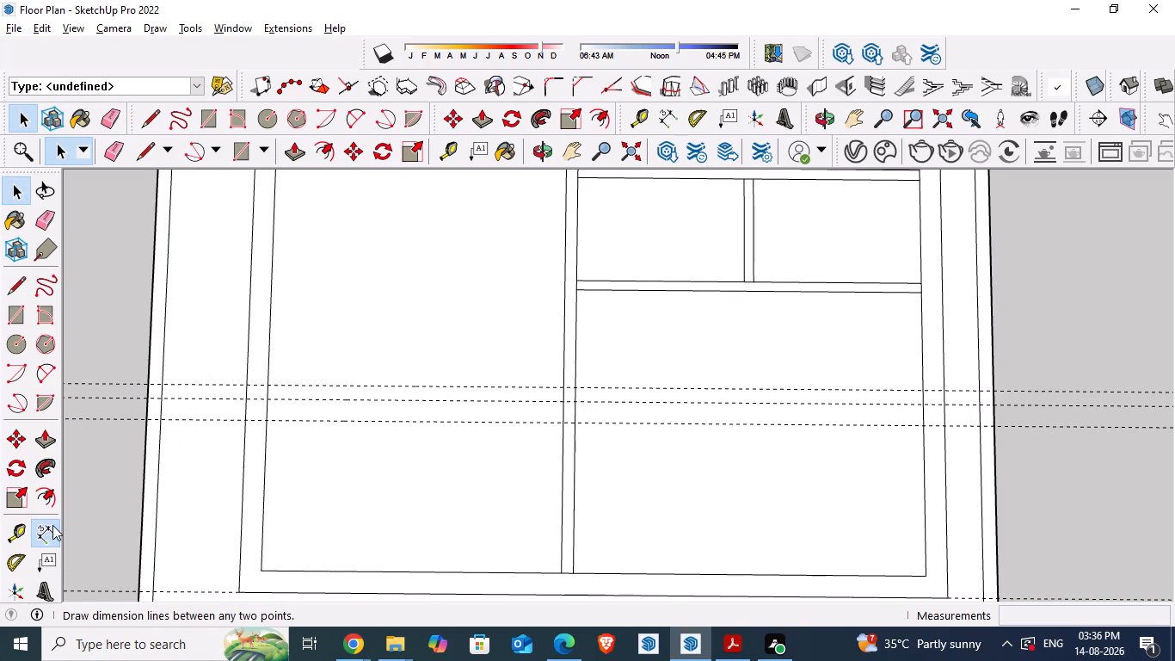
left_click(268, 419)
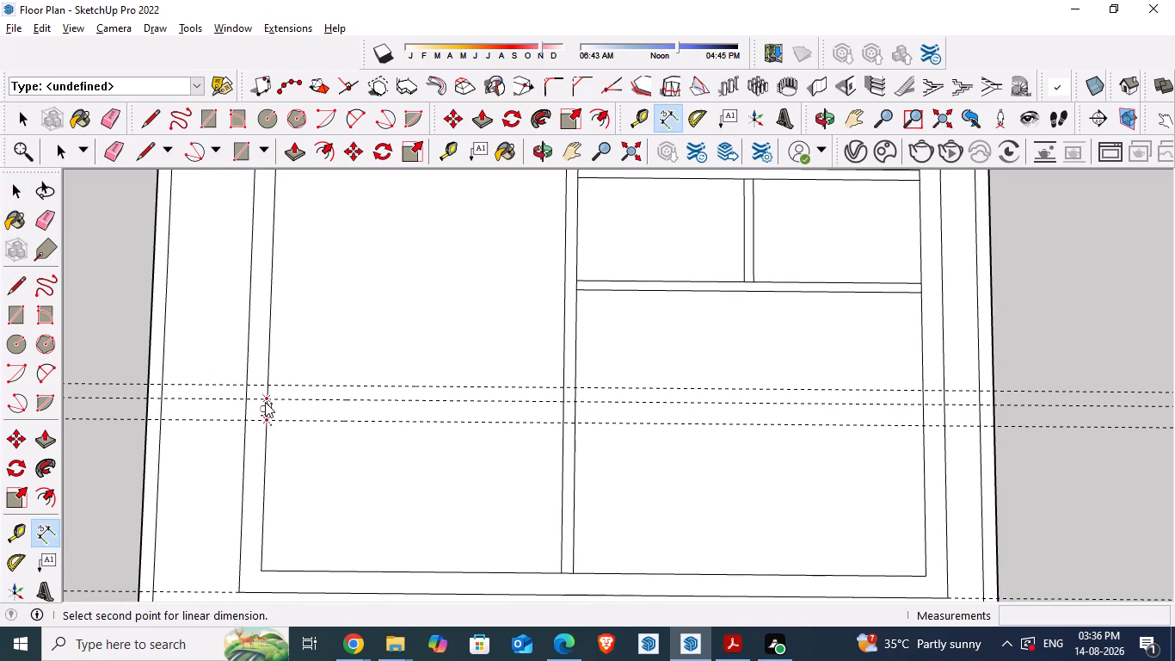
left_click(265, 402)
key("space")
Dimension the hall length from the dining partition's hall-side face to the nearest front guide, placing the dimension inside the hall.
scroll(301, 481, "down", 2)
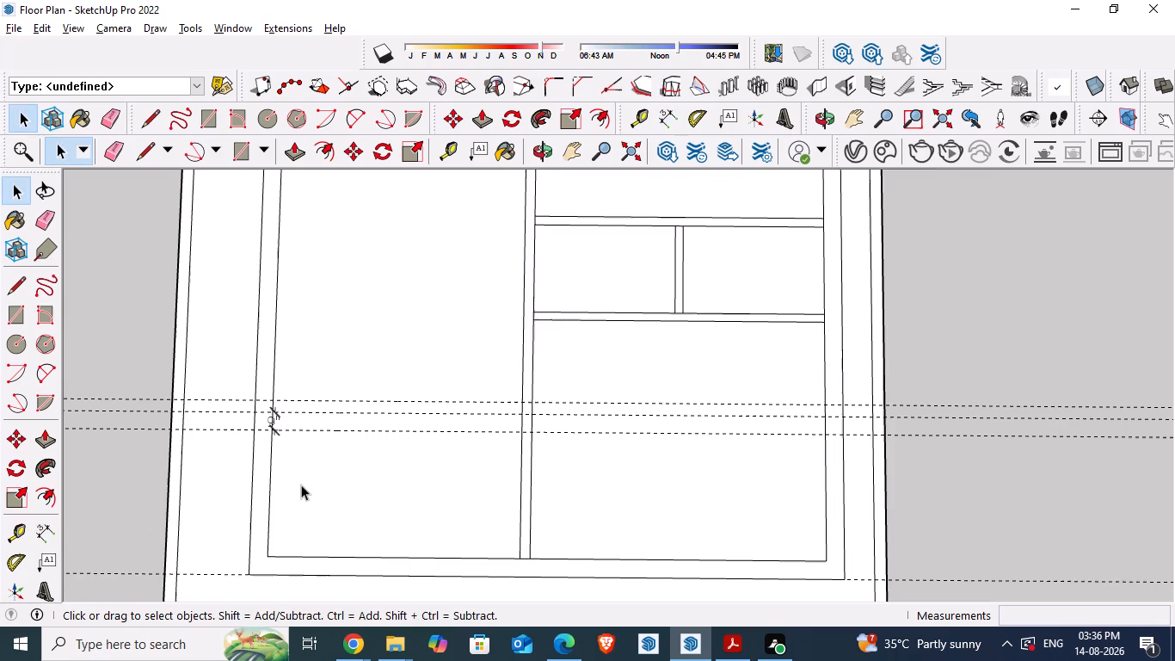
scroll(301, 485, "down", 4)
scroll(441, 423, "up", 8)
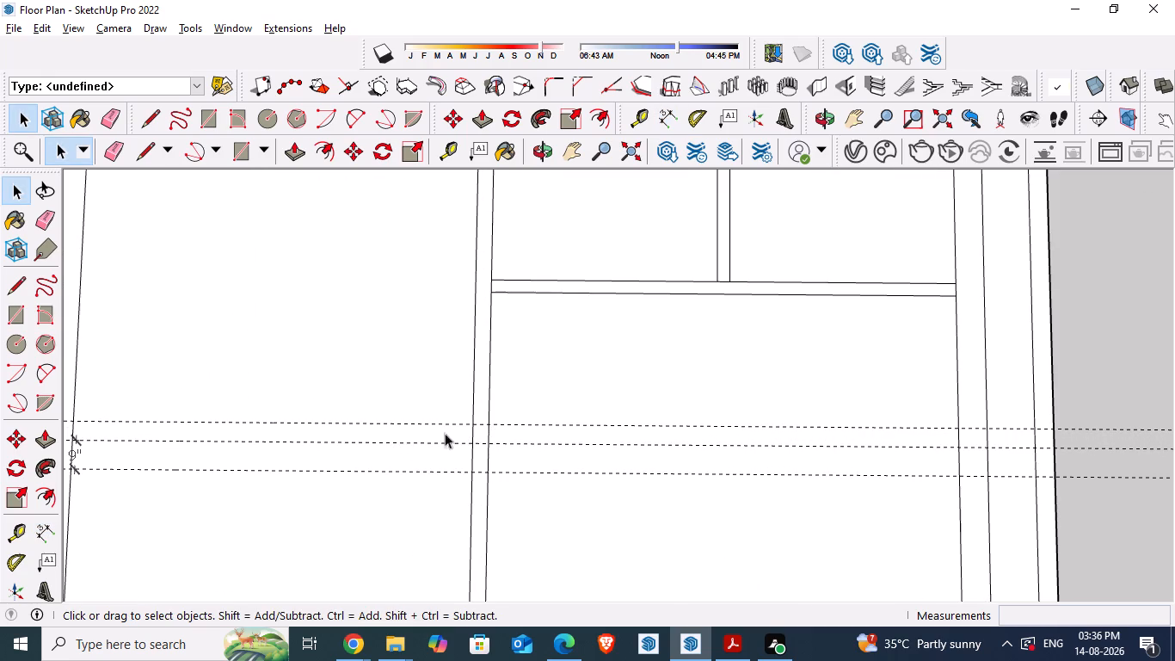
scroll(397, 430, "down", 7)
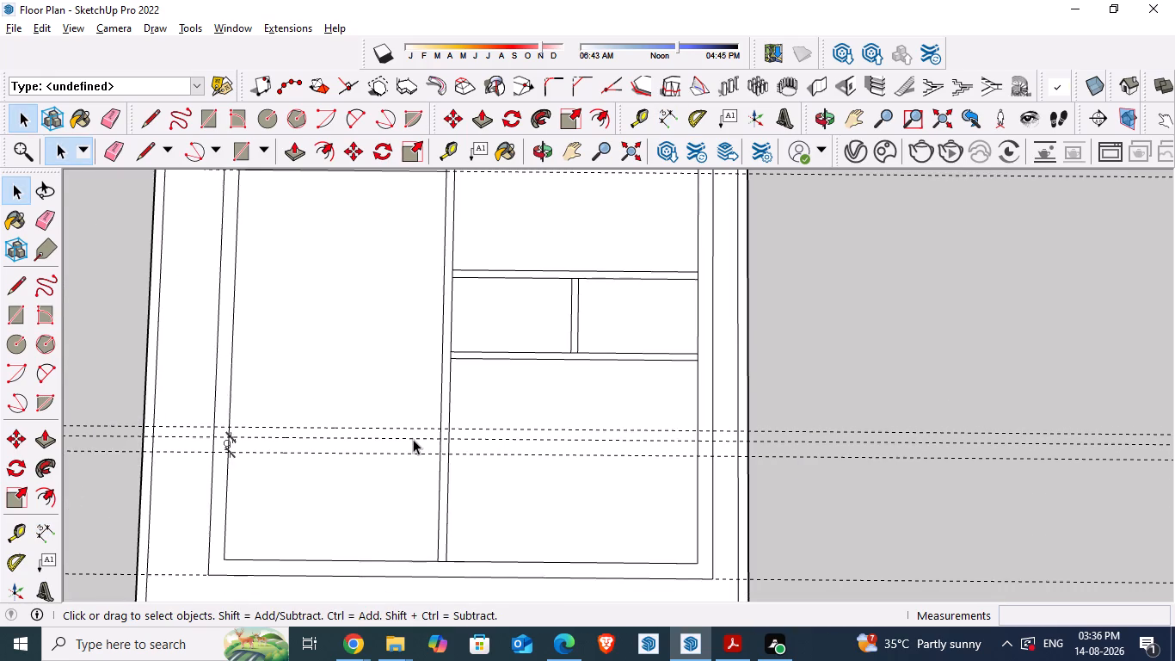
scroll(413, 439, "down", 4)
scroll(384, 322, "up", 2)
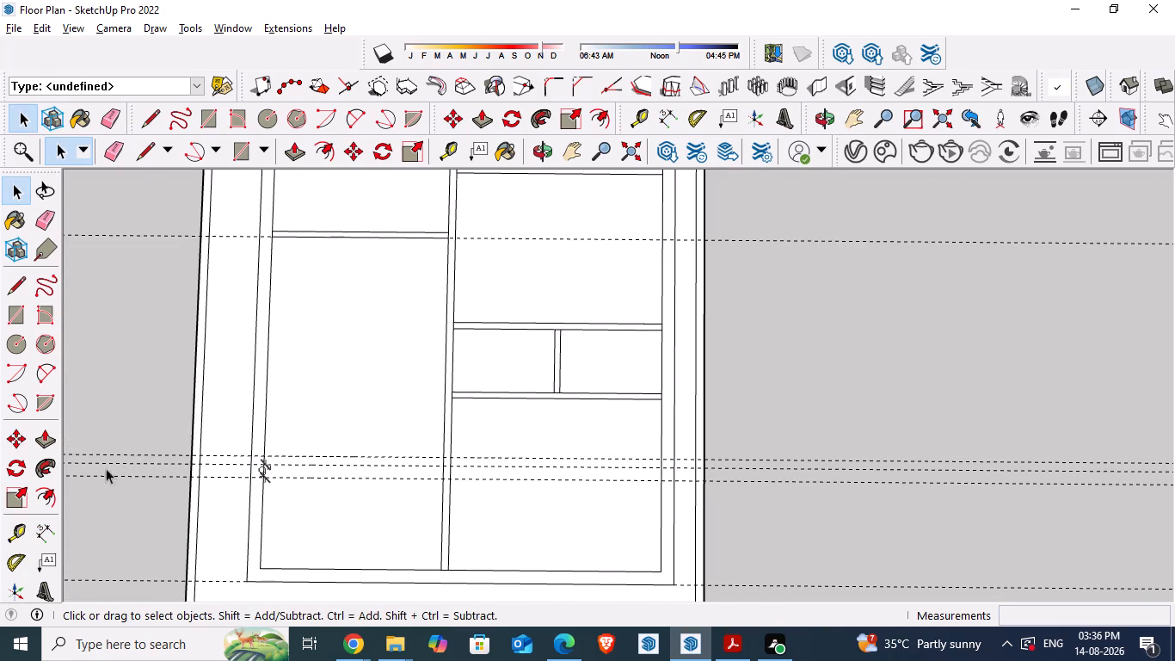
left_click(45, 530)
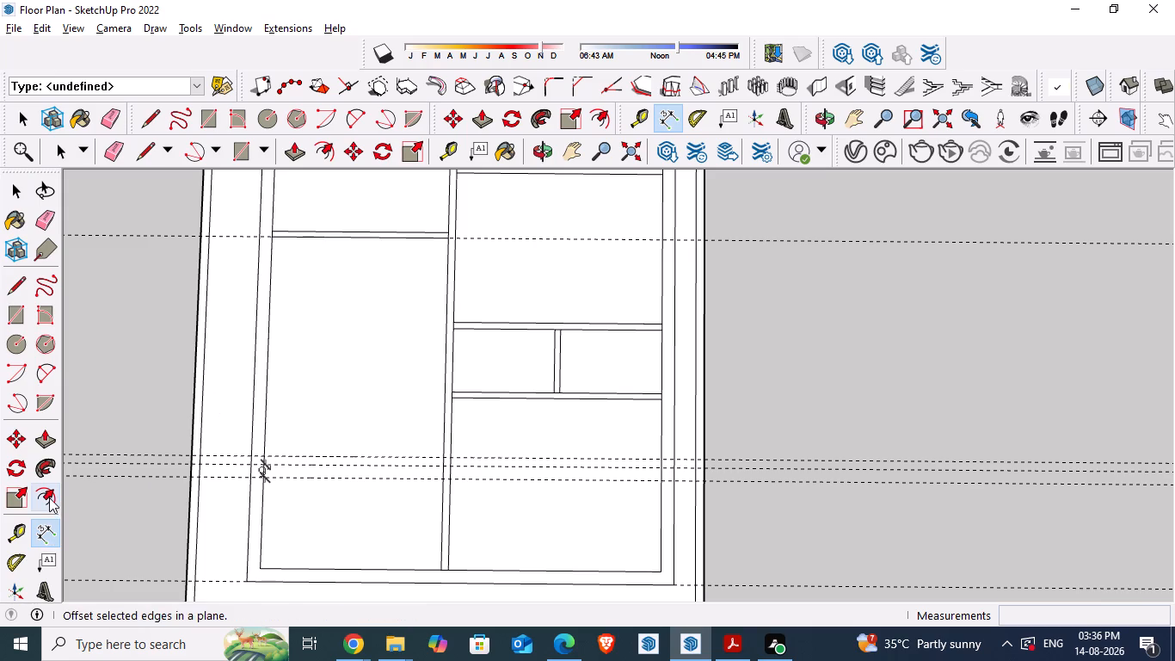
left_click(38, 542)
left_click(448, 242)
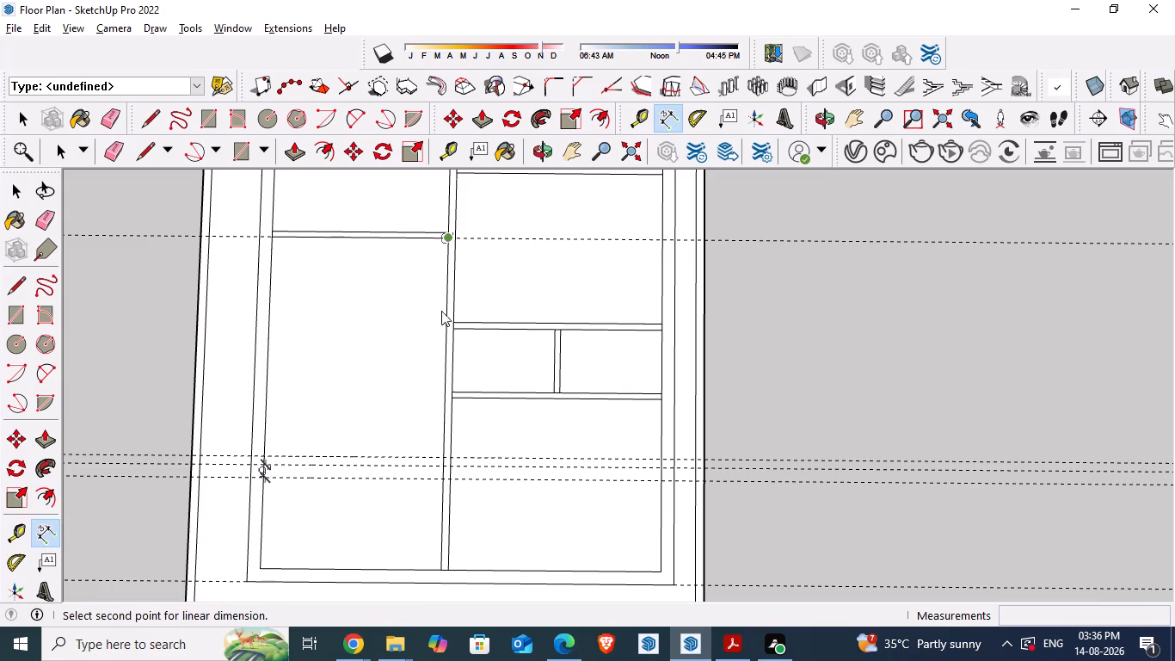
left_click(442, 456)
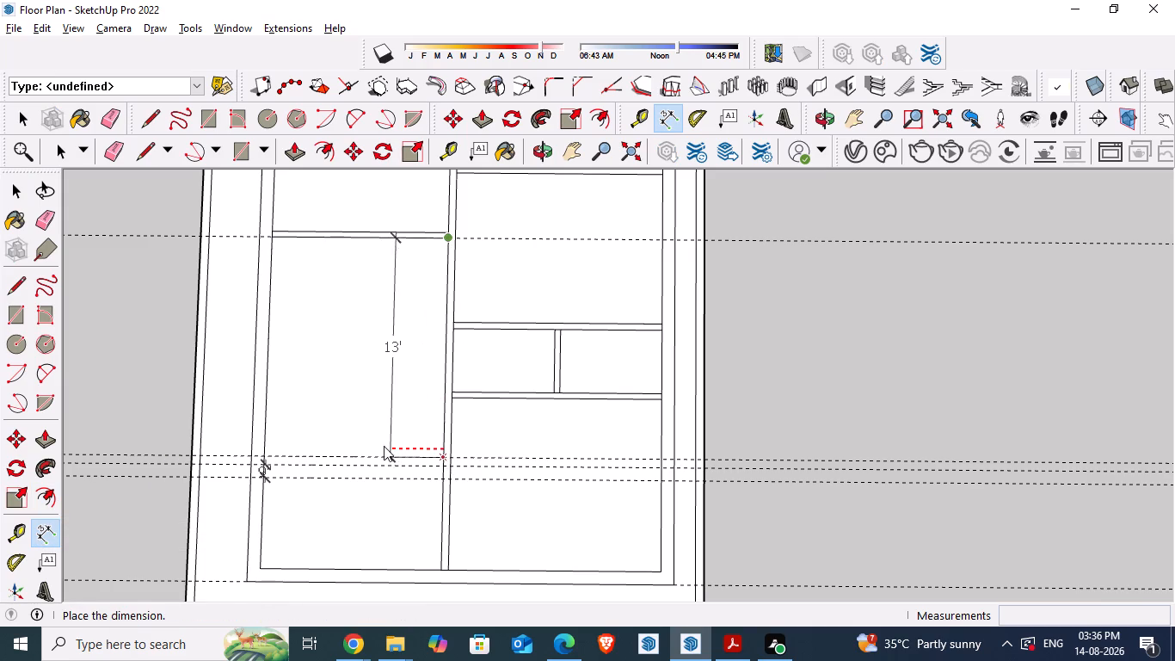
left_click(374, 445)
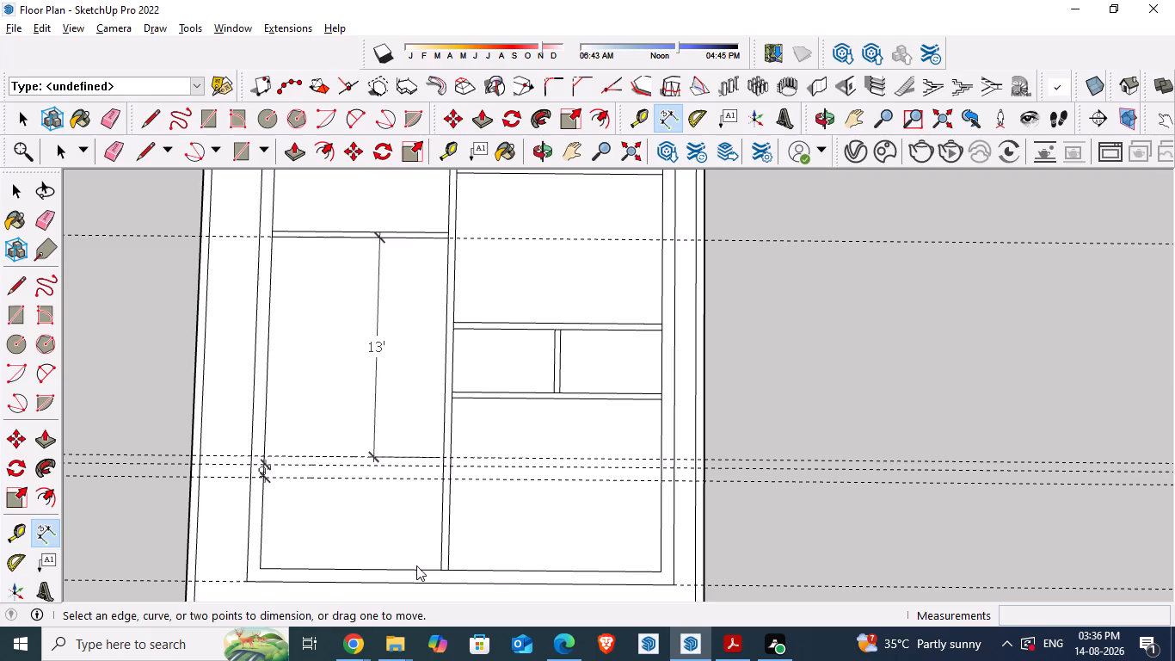
Compare the hall and parking layout in the reference PDF's ground floor plan with the guides in the model.
key("alt+Tab")
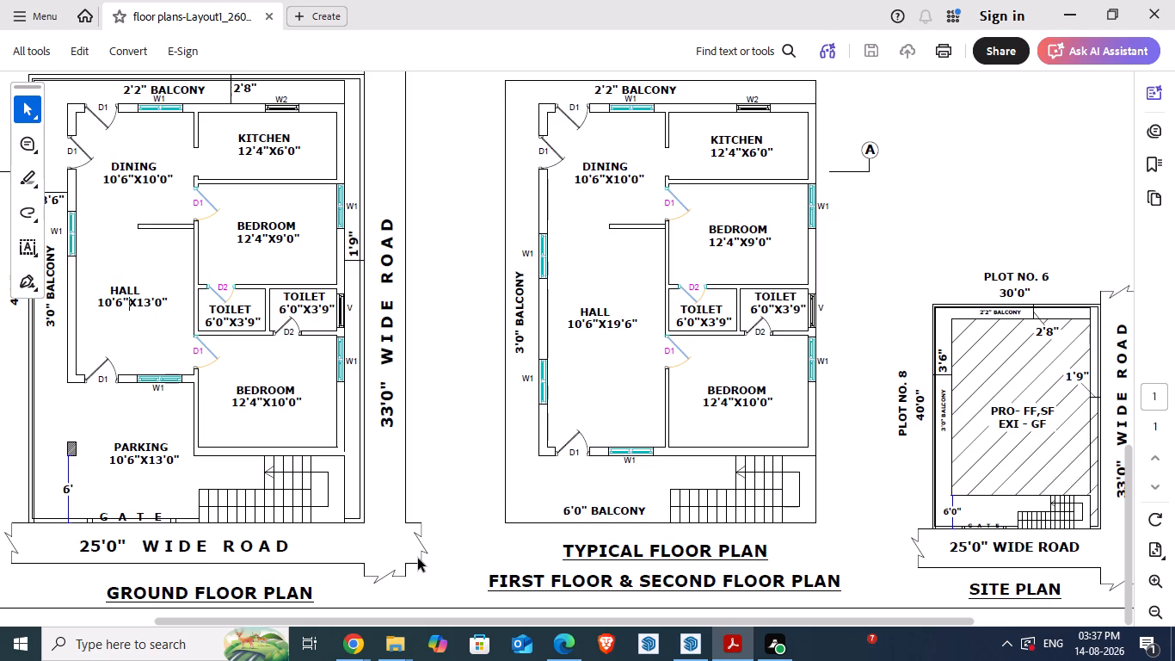
key("alt+Tab")
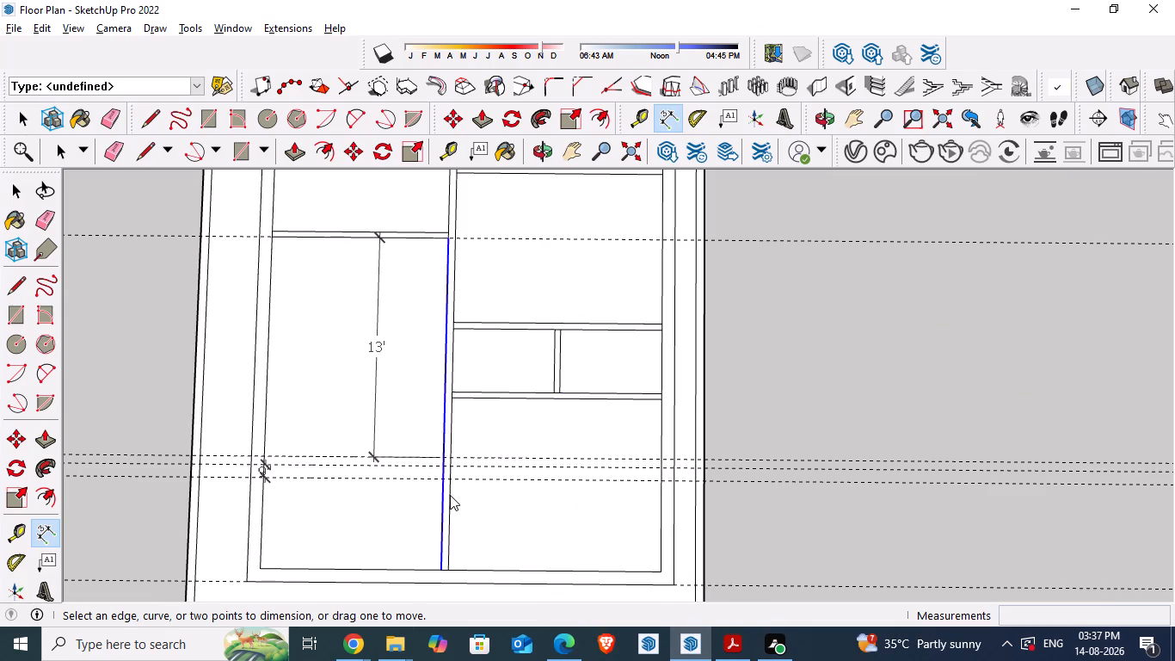
key("alt+Tab")
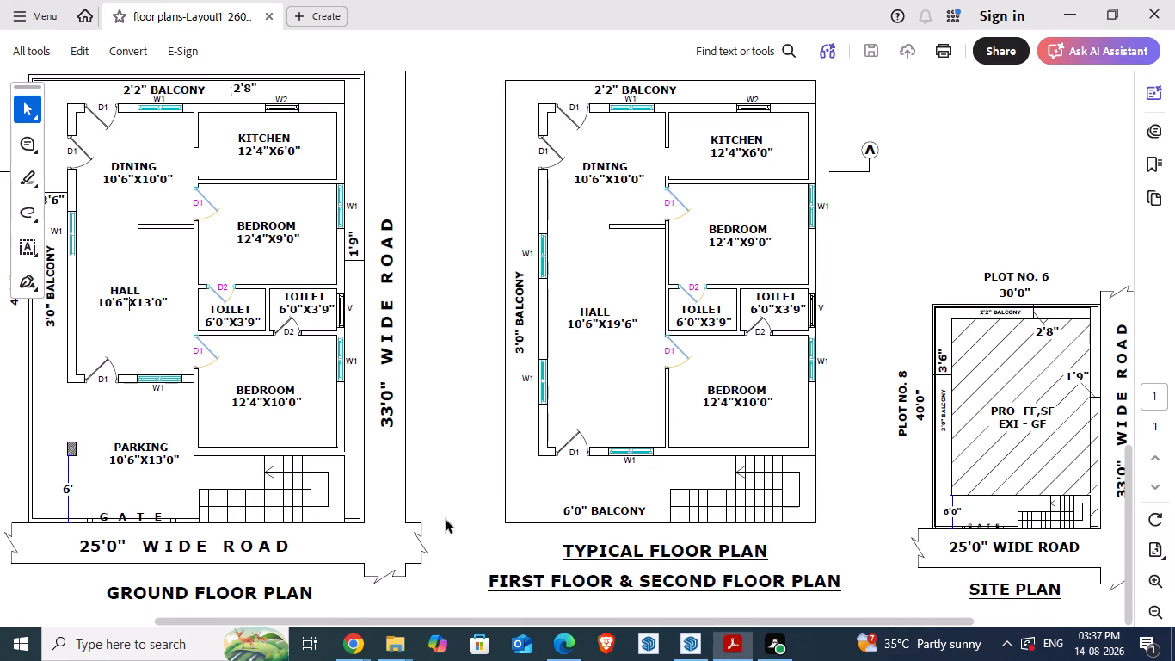
key("alt+Tab")
key("alt+Tab")
key("alt+Tab")
scroll(384, 565, "up", 1)
scroll(380, 541, "down", 2)
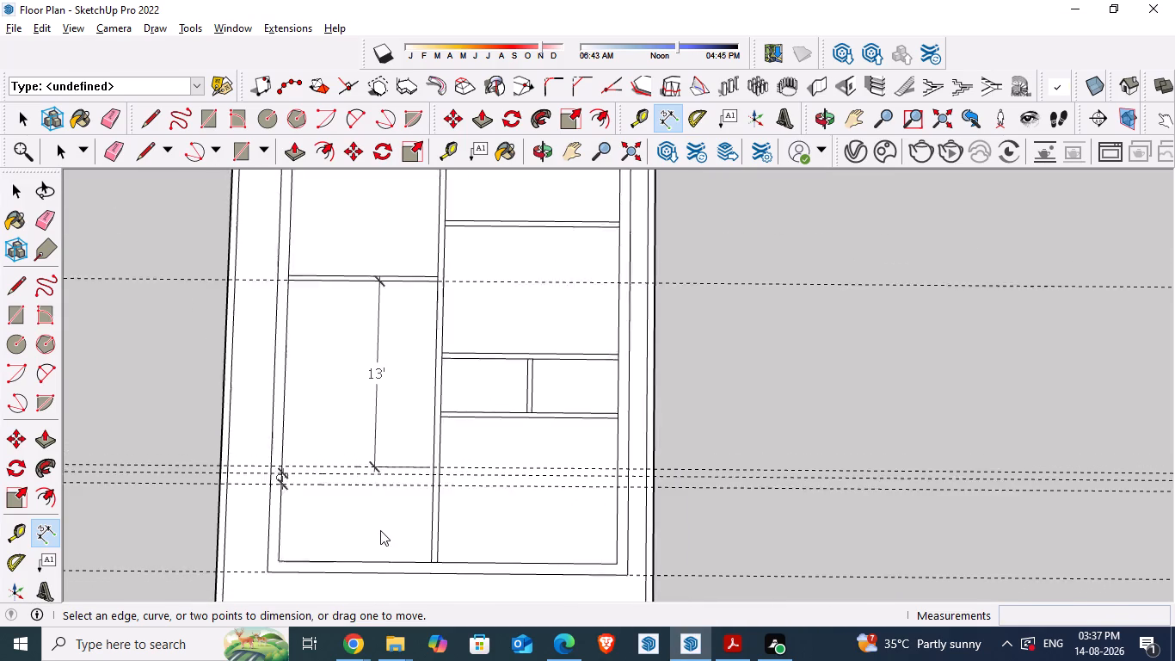
scroll(380, 530, "down", 2)
scroll(397, 571, "up", 4)
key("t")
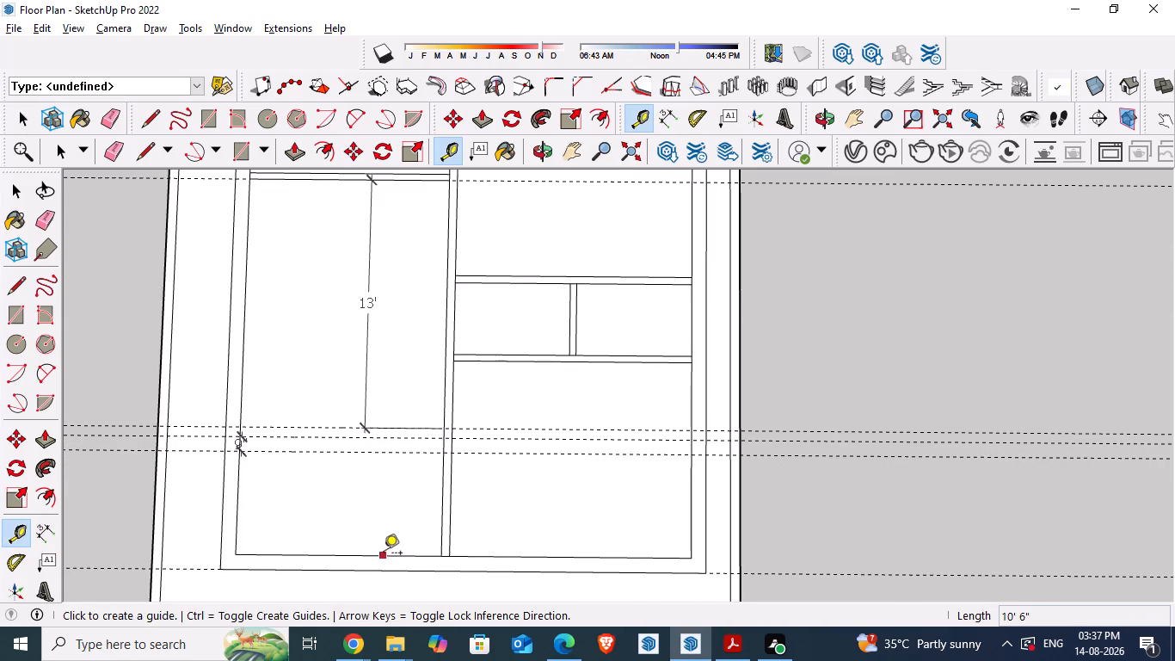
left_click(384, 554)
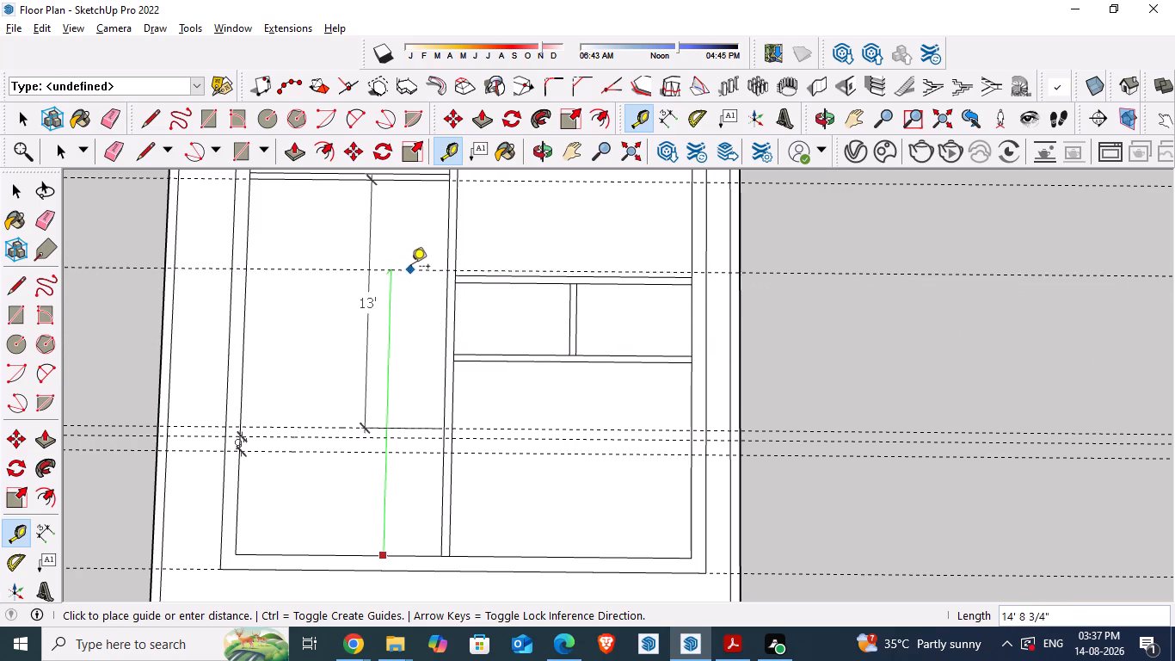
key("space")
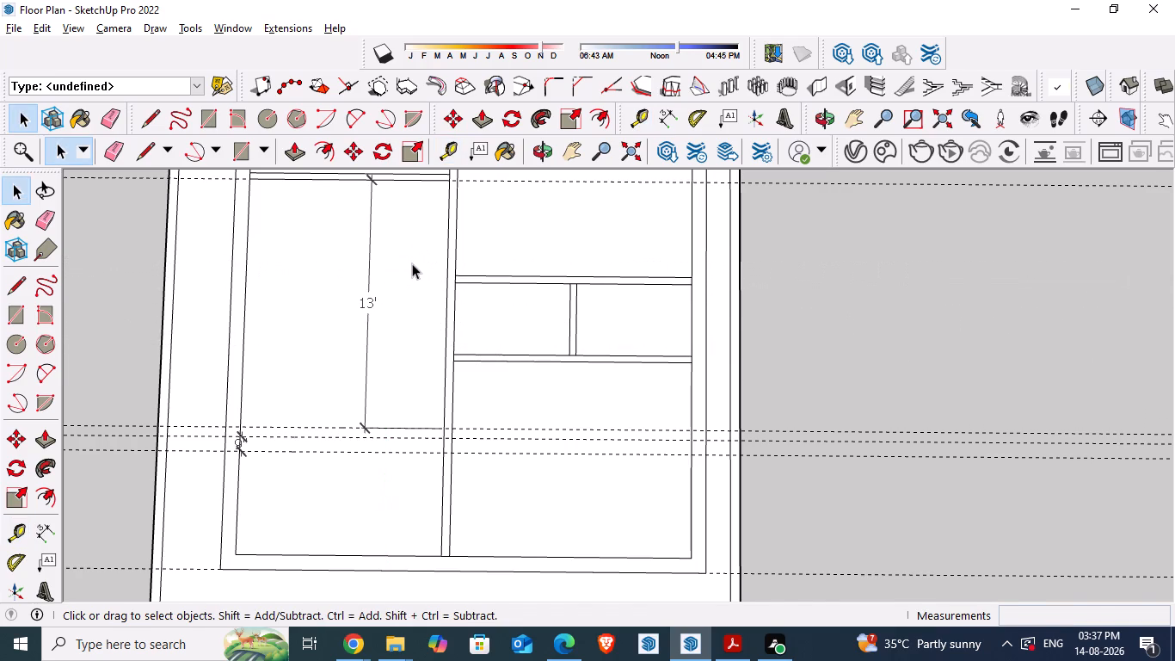
Check the parking size in the reference PDF and place a guide 13' from the front boundary wall's inner face, towards the hall.
key("alt+Tab")
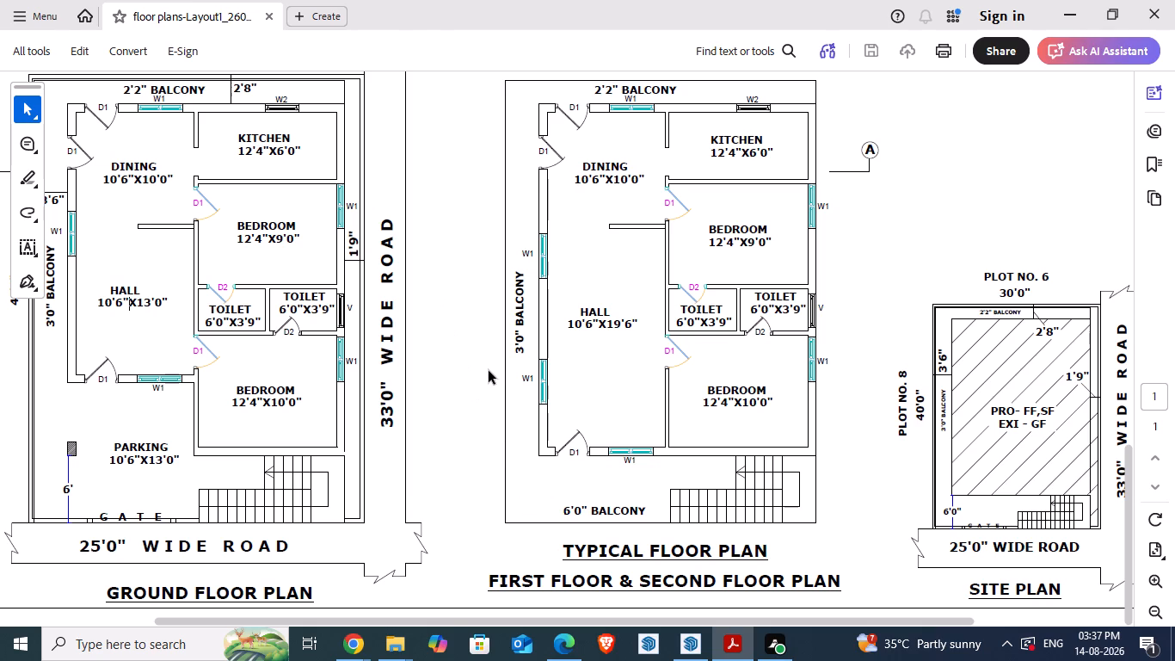
key("alt+Tab")
scroll(357, 423, "down", 7)
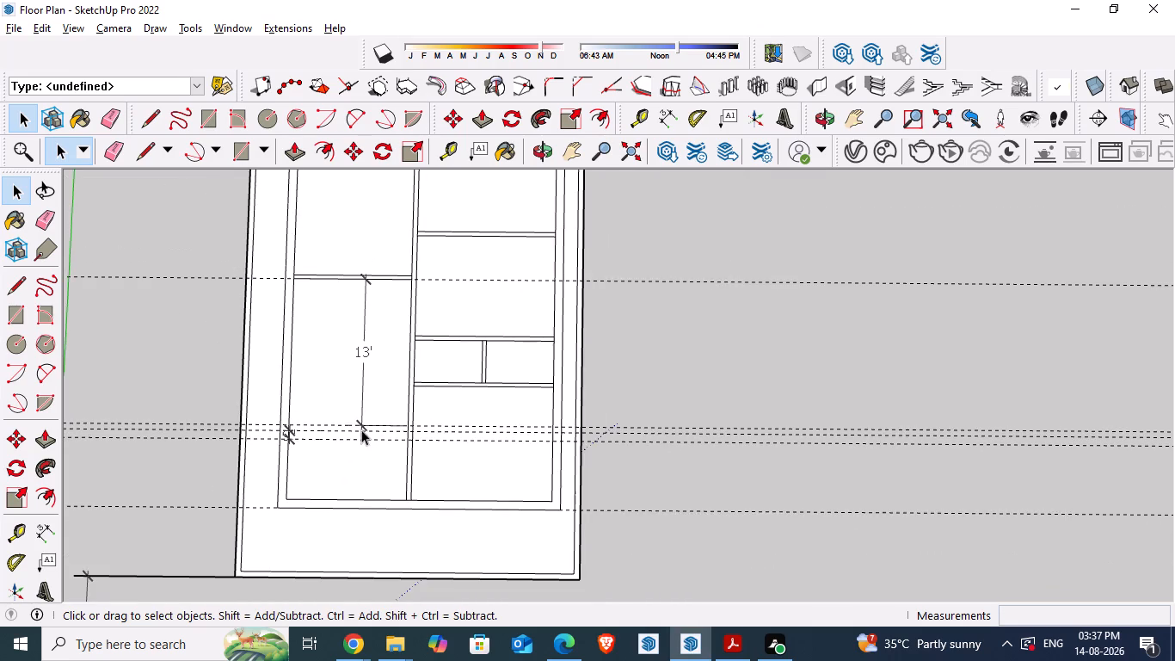
scroll(361, 547, "up", 4)
key("t")
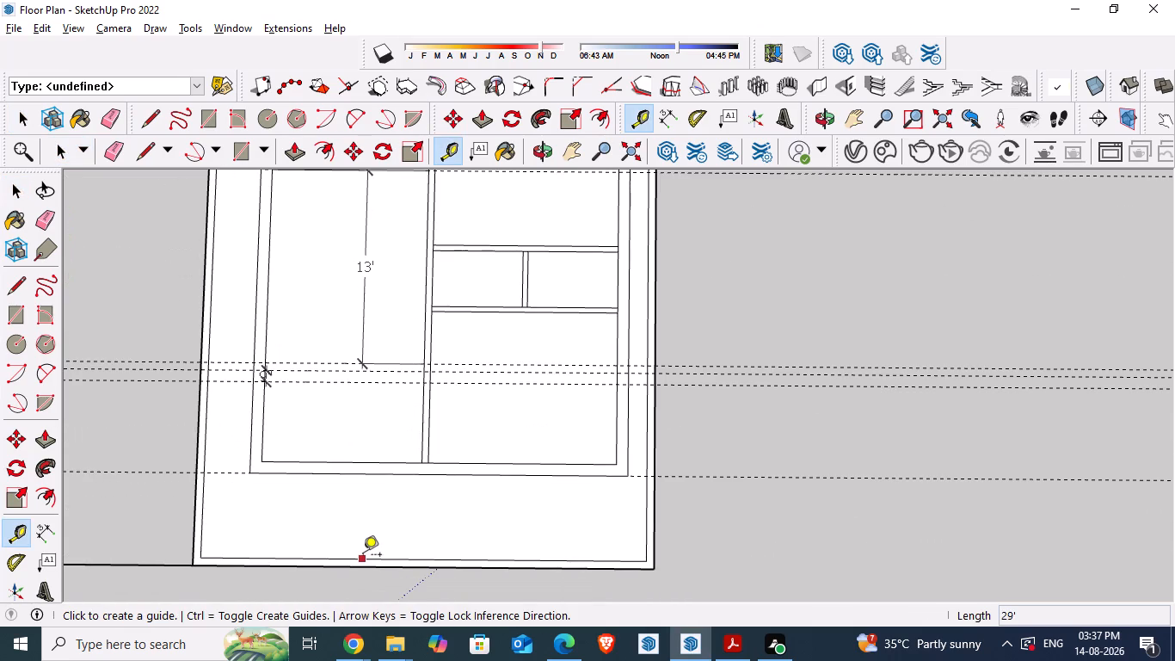
left_click(363, 556)
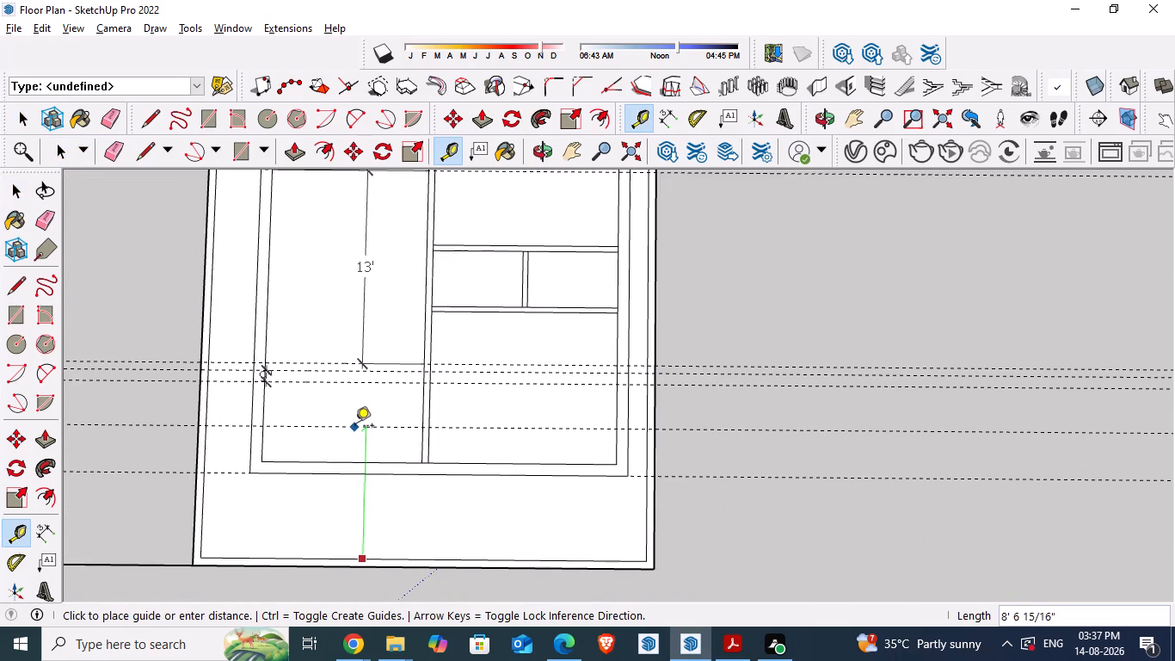
type("13'")
key("Return")
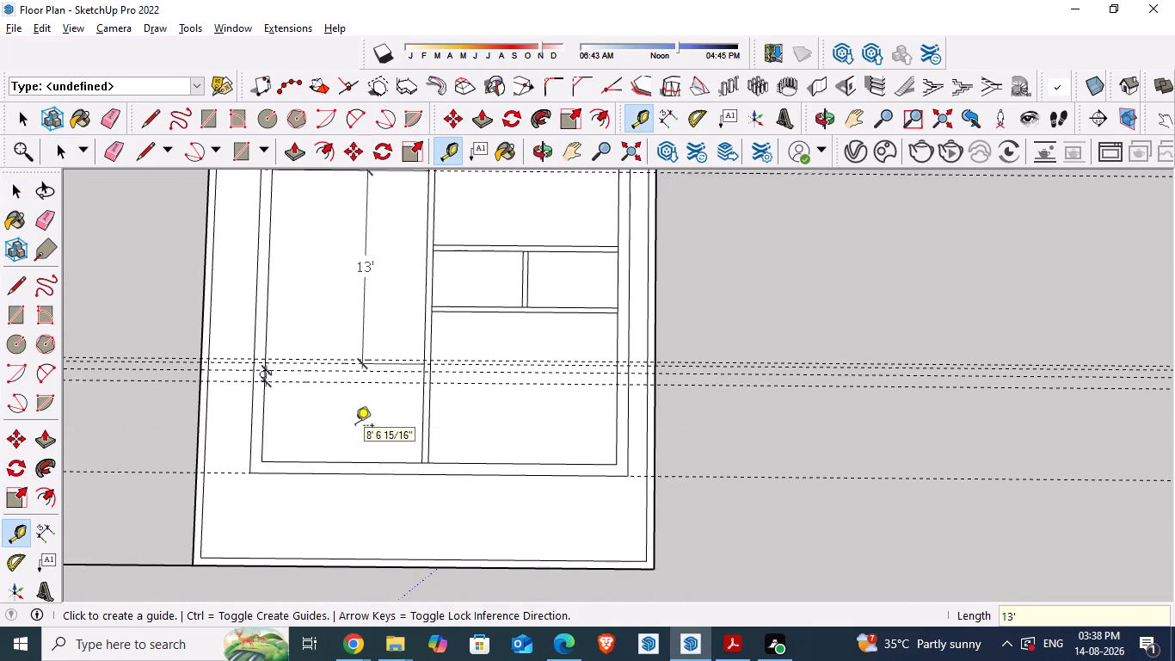
Erase the parallel guides crossing the hall's front end and the house's front wall, keeping the one at the dining partition.
scroll(383, 373, "up", 2)
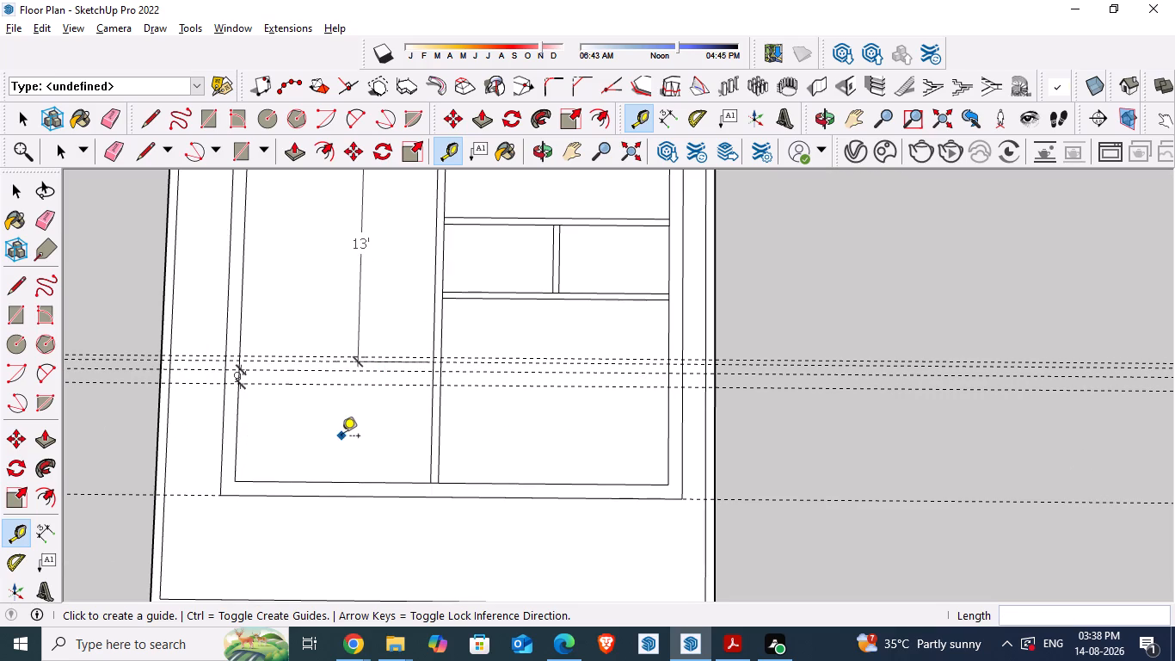
key("e")
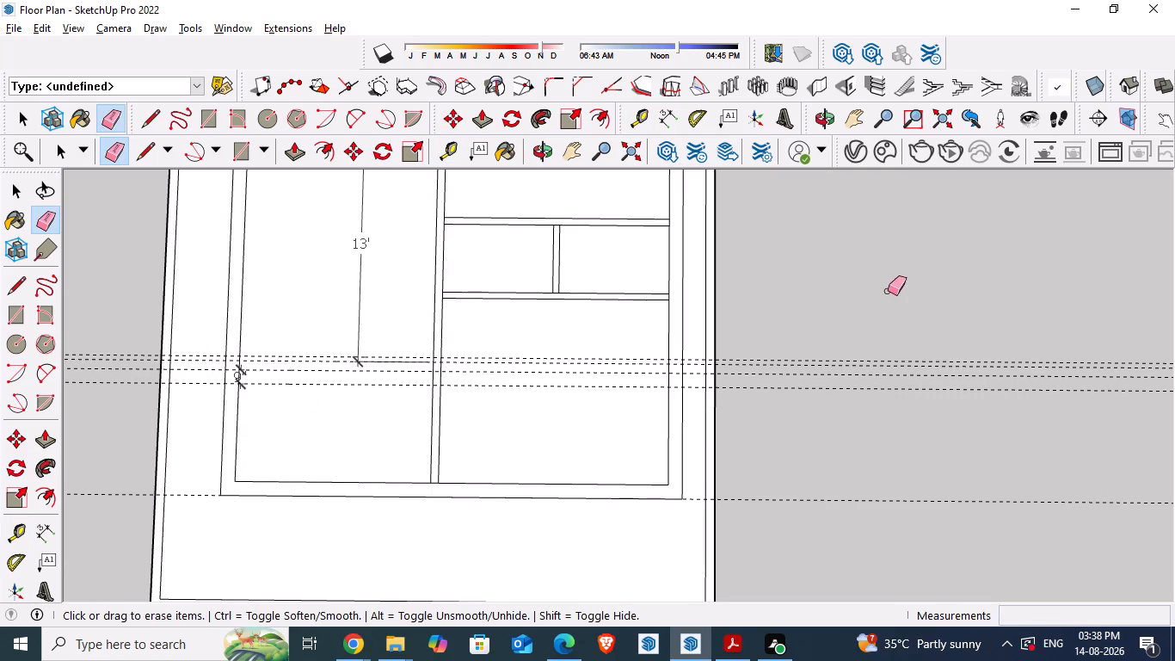
left_click_drag(887, 292, 1010, 533)
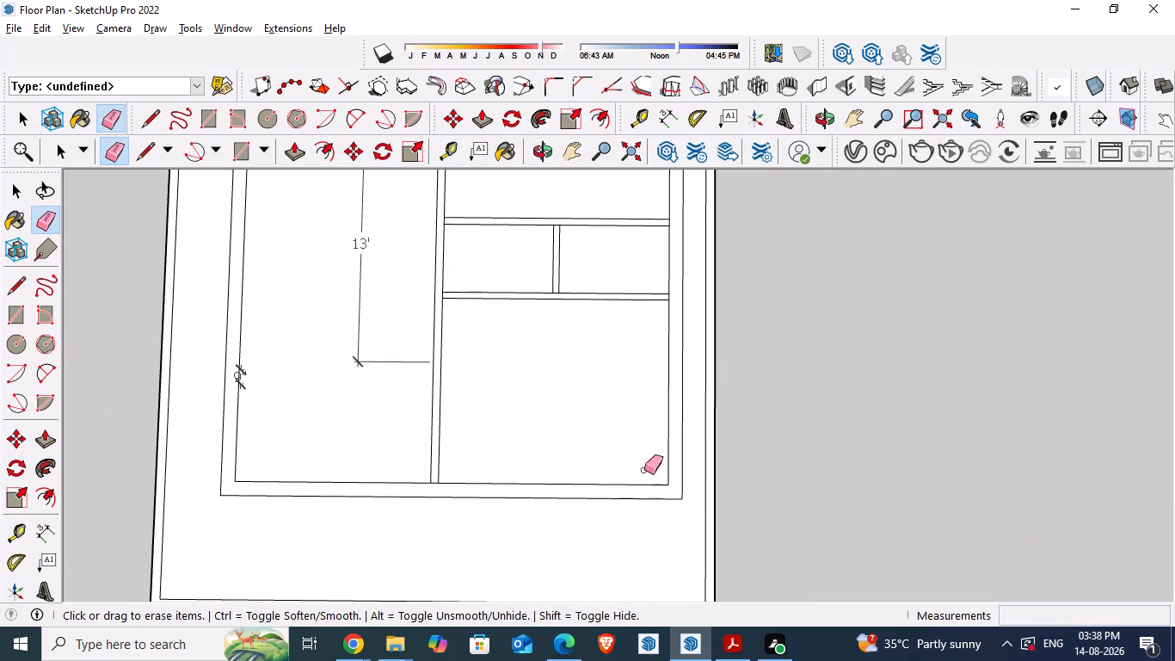
scroll(353, 375, "down", 5)
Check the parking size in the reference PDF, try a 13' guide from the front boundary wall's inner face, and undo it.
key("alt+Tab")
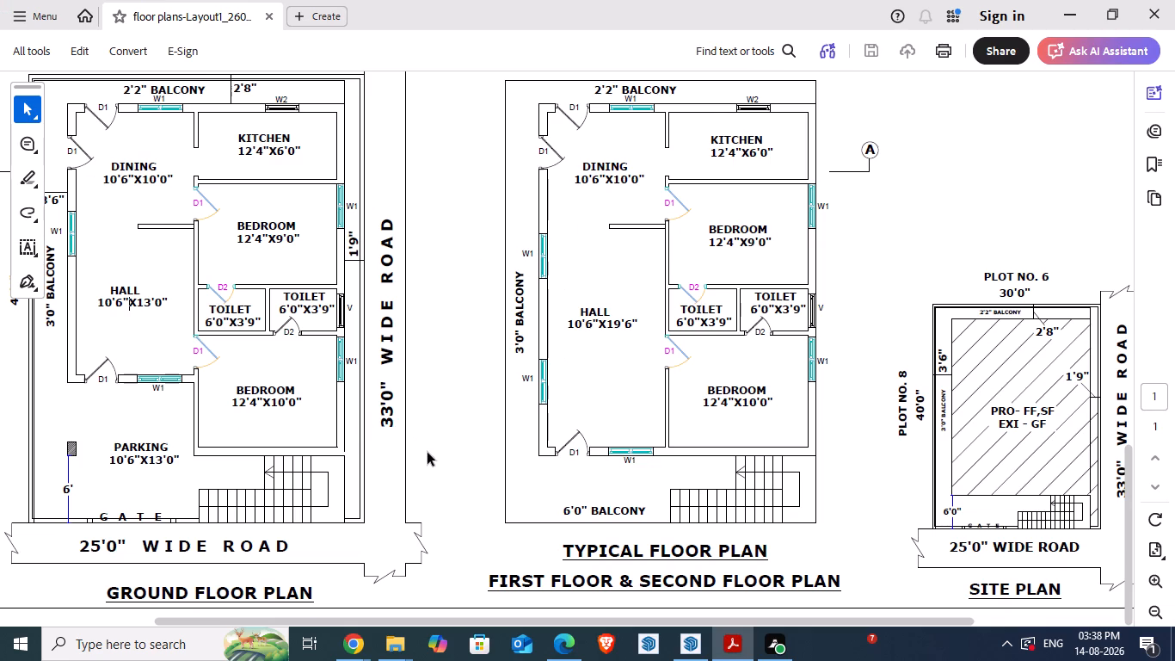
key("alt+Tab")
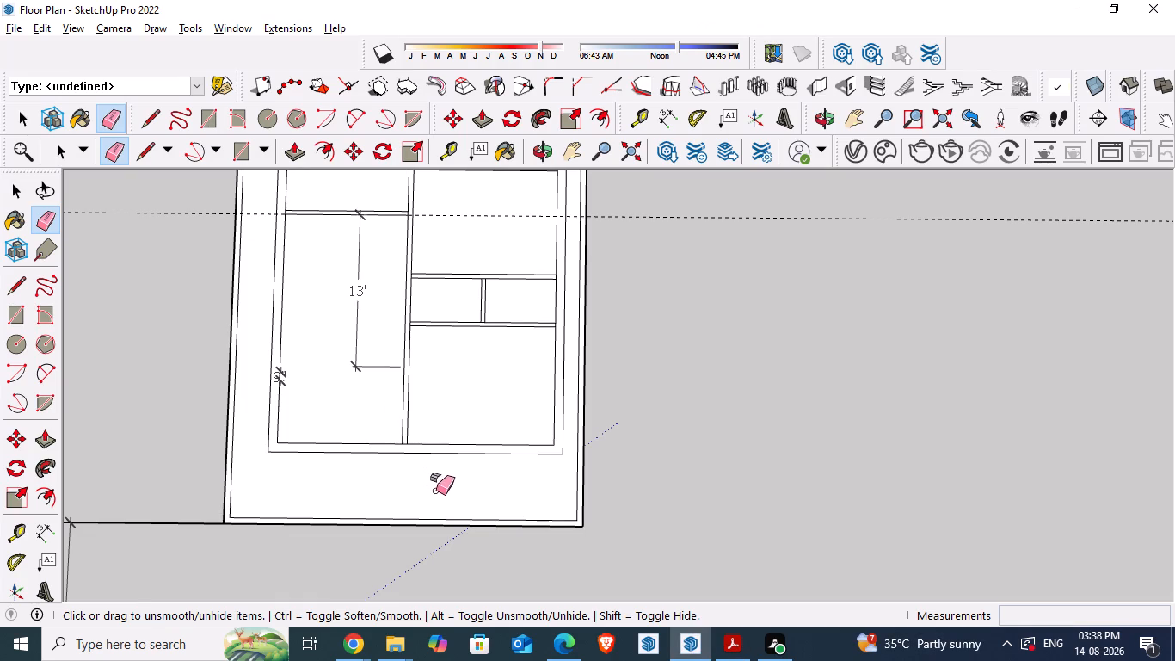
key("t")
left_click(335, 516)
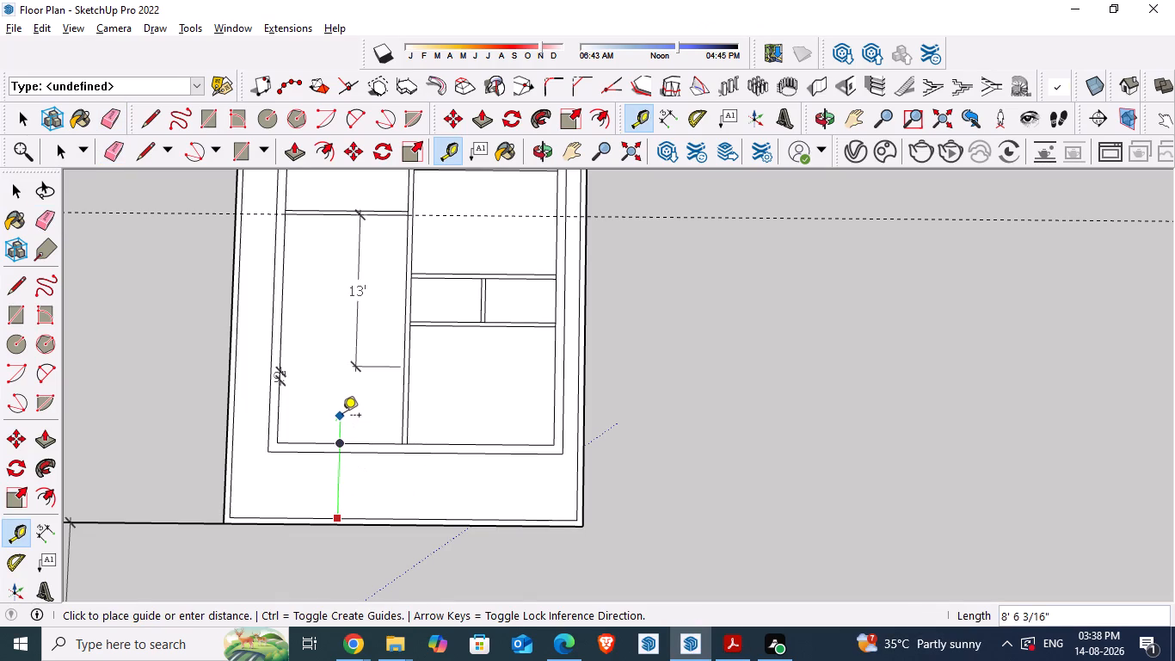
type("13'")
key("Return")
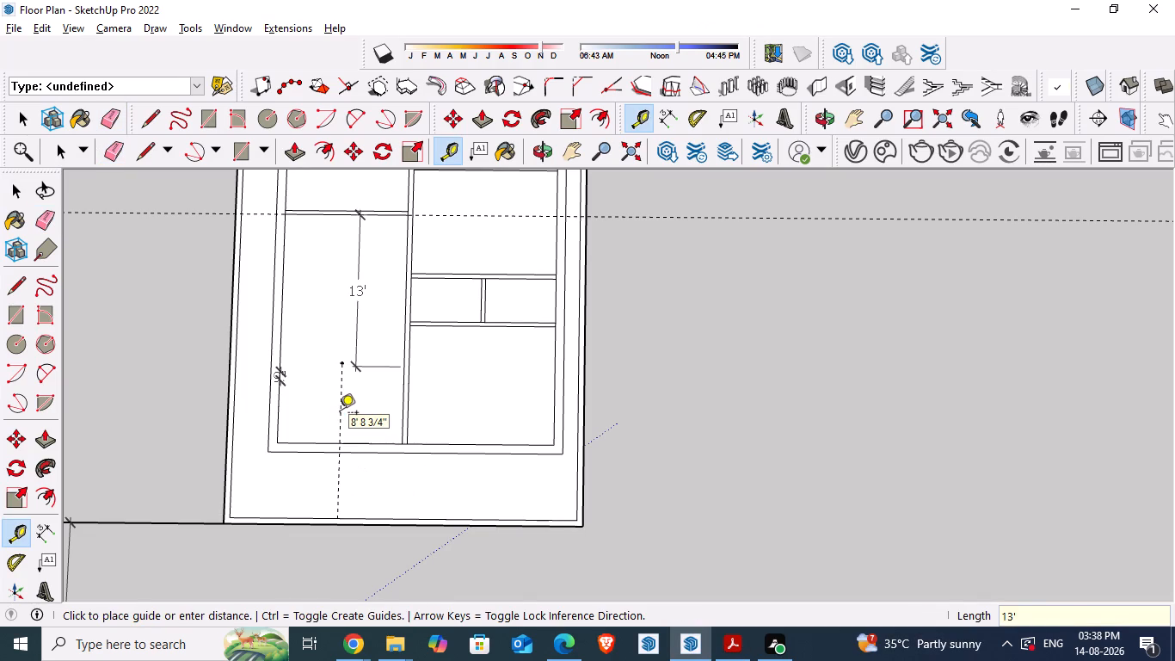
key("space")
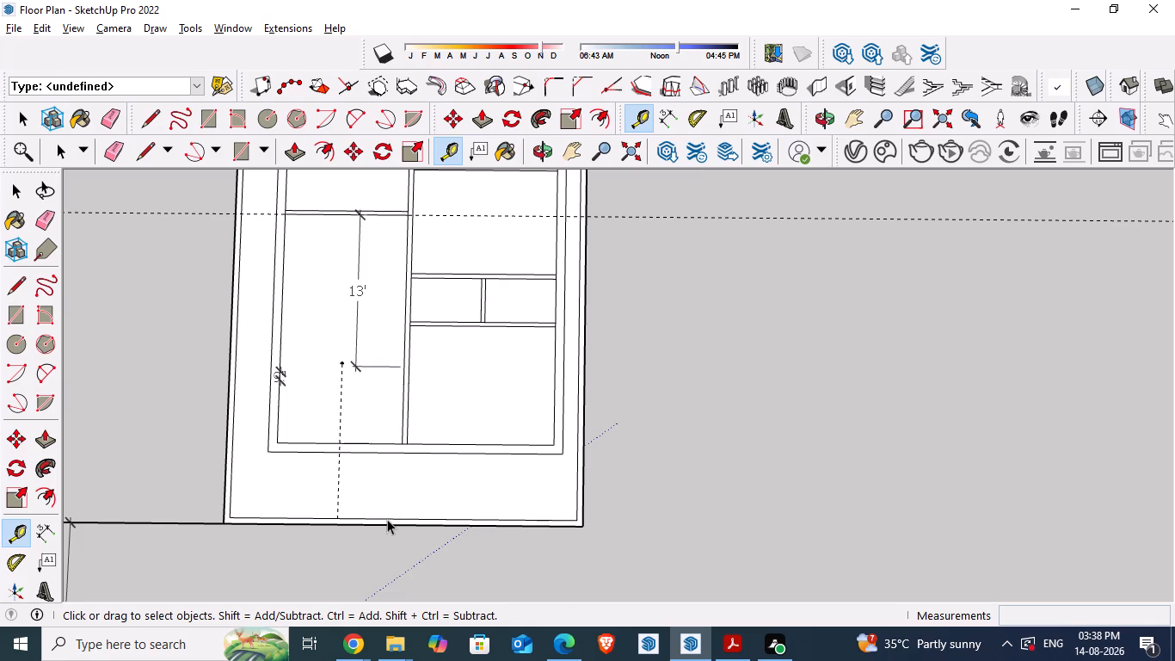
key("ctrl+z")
Place a guide parallel to the front boundary wall, 13' from its inner face towards the hall.
key("t")
left_click(357, 519)
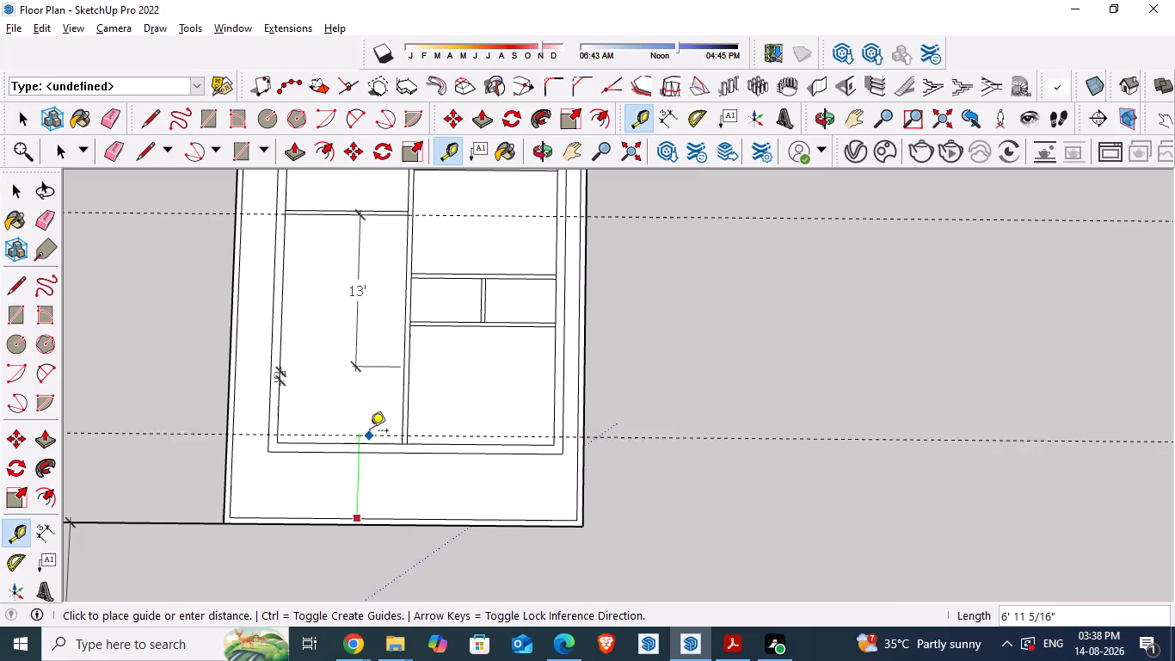
type("13'")
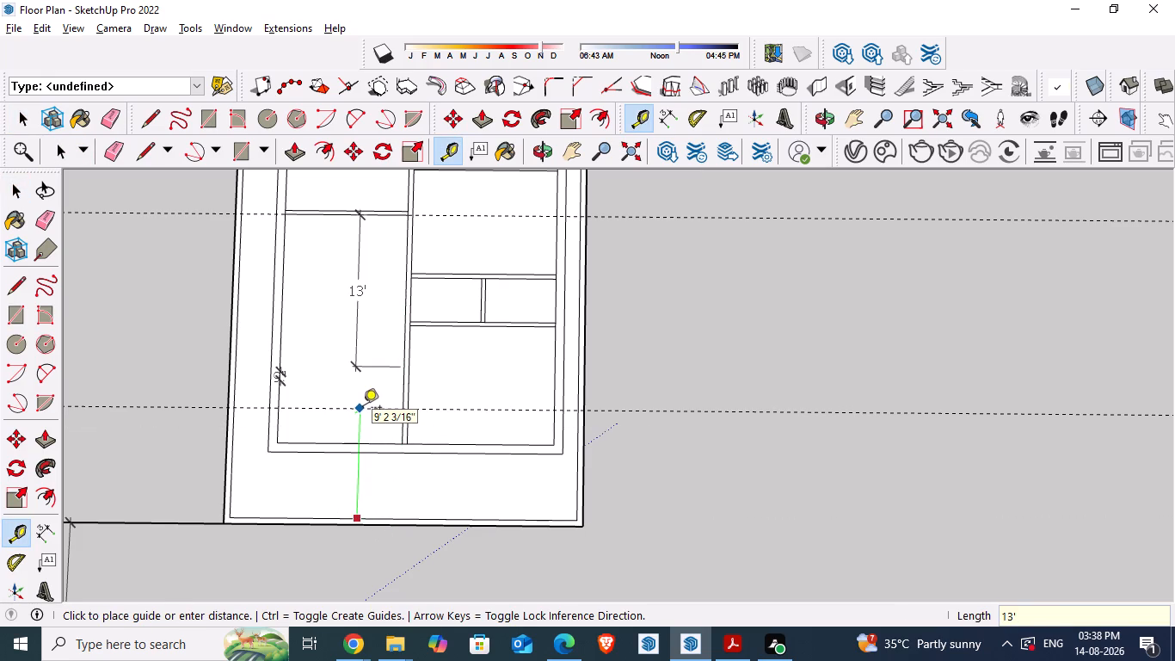
key("Return")
Check the reference PDF again and measure the gap between the hall length dimension's front end and the new parking guide.
key("alt+Tab")
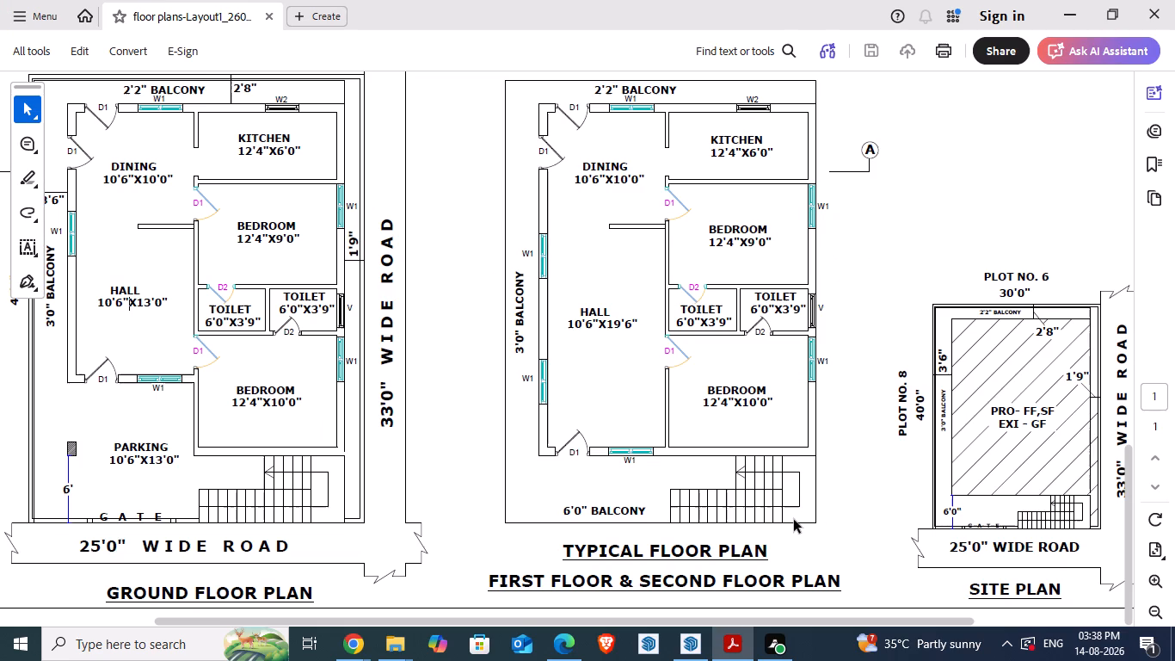
key("alt+Tab")
scroll(435, 324, "down", 1)
scroll(327, 349, "up", 9)
scroll(477, 381, "up", 3)
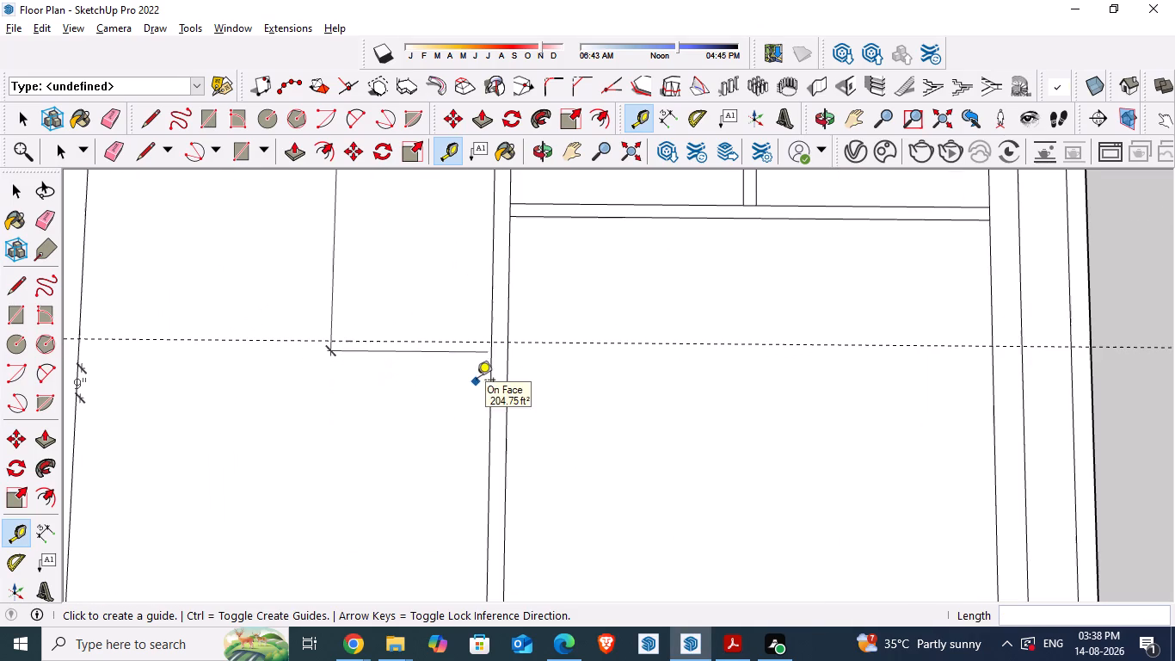
scroll(477, 381, "up", 1)
key("space")
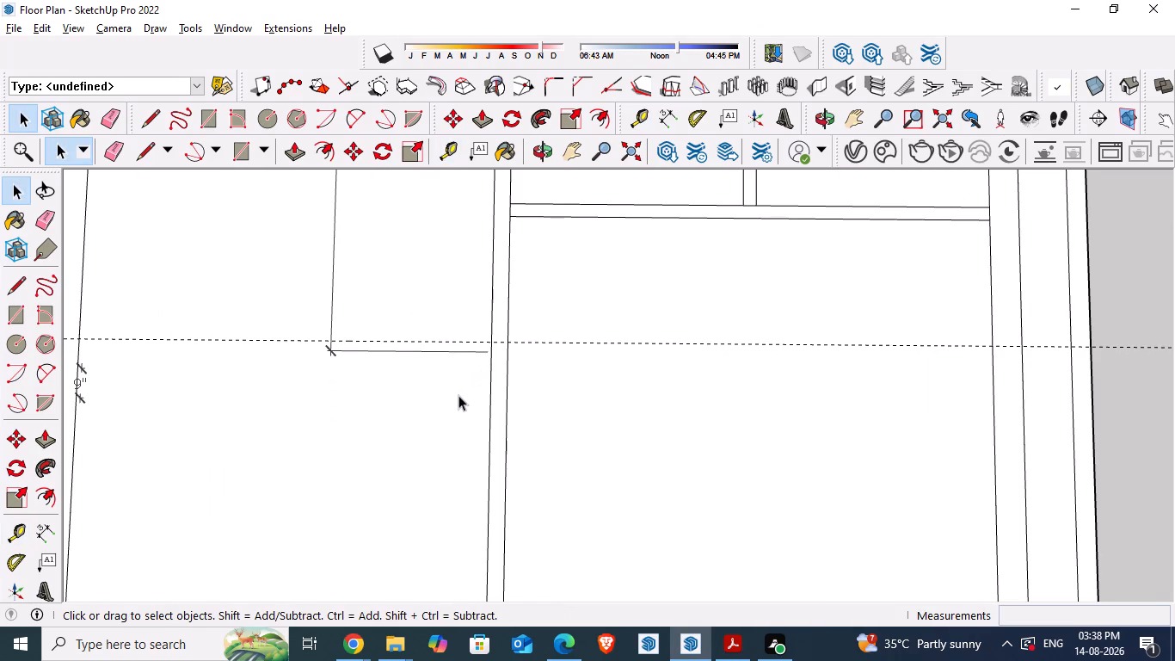
key("t")
left_click(490, 340)
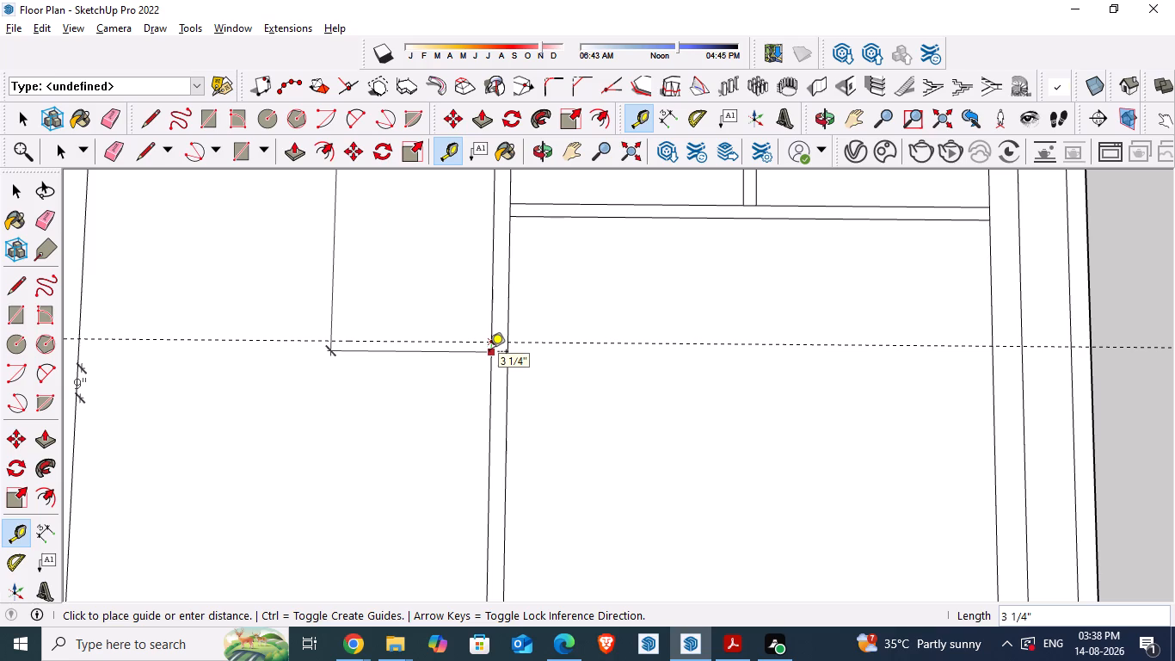
key("space")
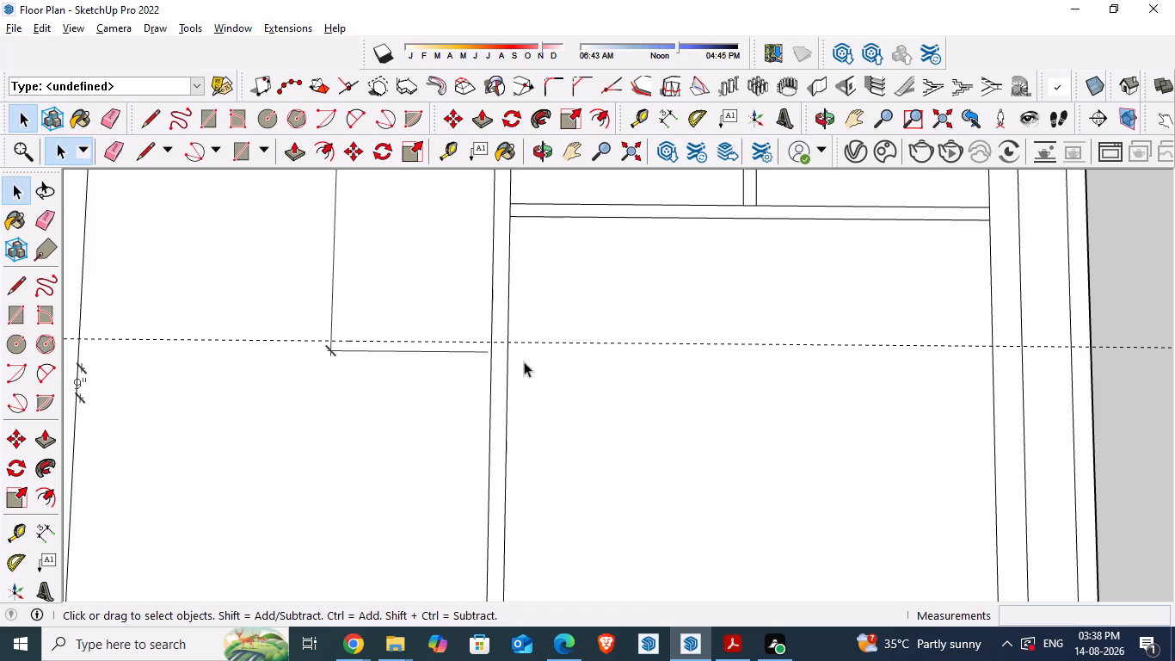
Delete the 13' hall length dimension.
scroll(525, 464, "down", 6)
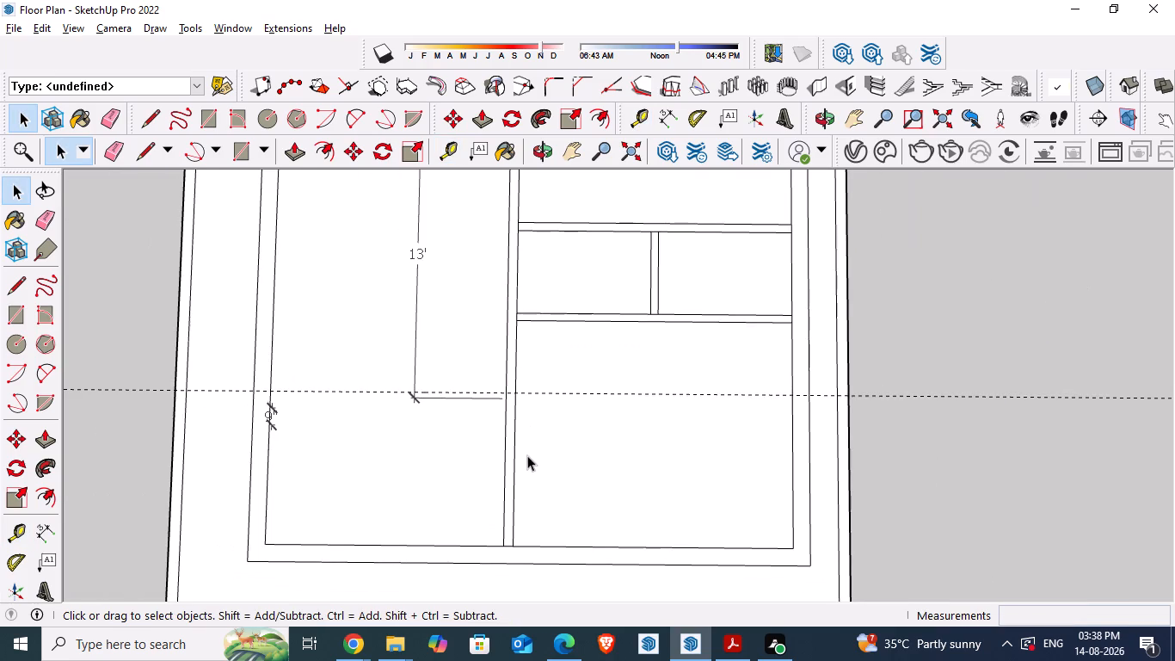
scroll(527, 455, "down", 4)
scroll(460, 250, "up", 8)
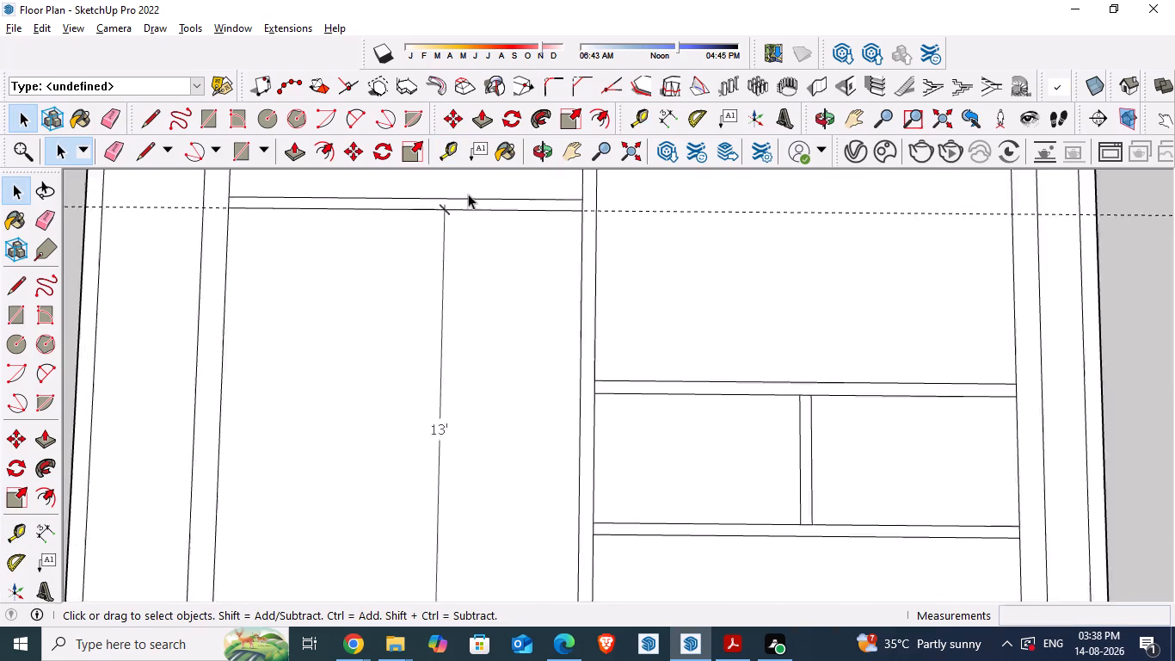
scroll(468, 194, "up", 7)
scroll(468, 204, "down", 12)
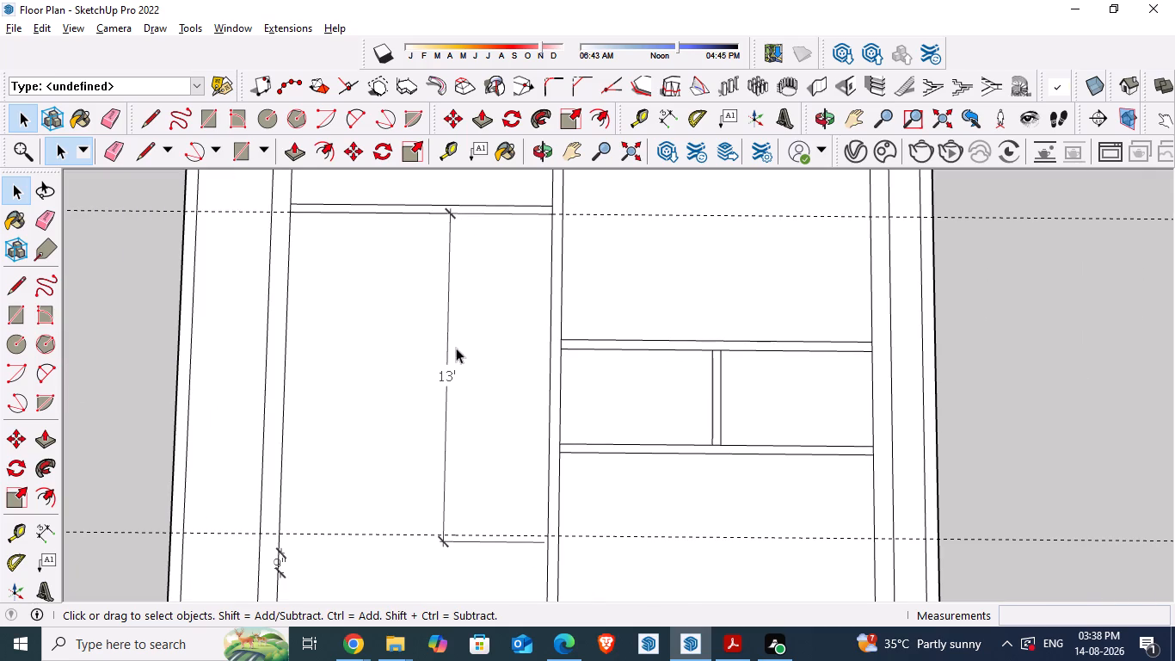
left_click(450, 355)
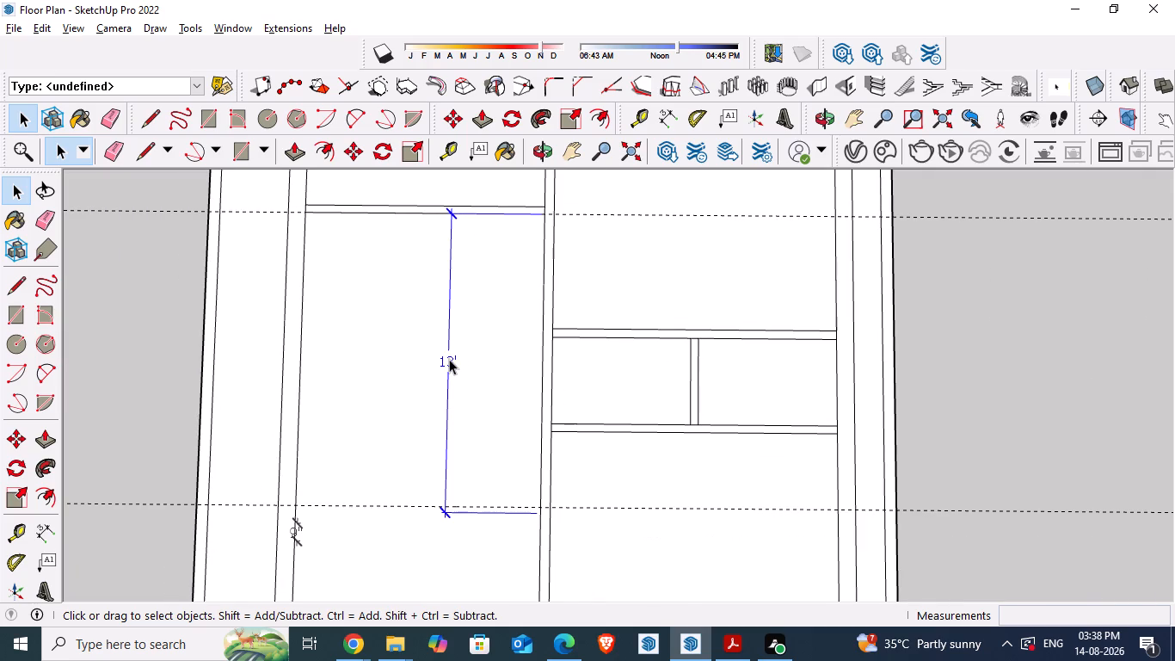
key("Delete")
Place a guide 13' from the dining partition's hall-side face, towards the front of the house.
scroll(435, 365, "down", 5)
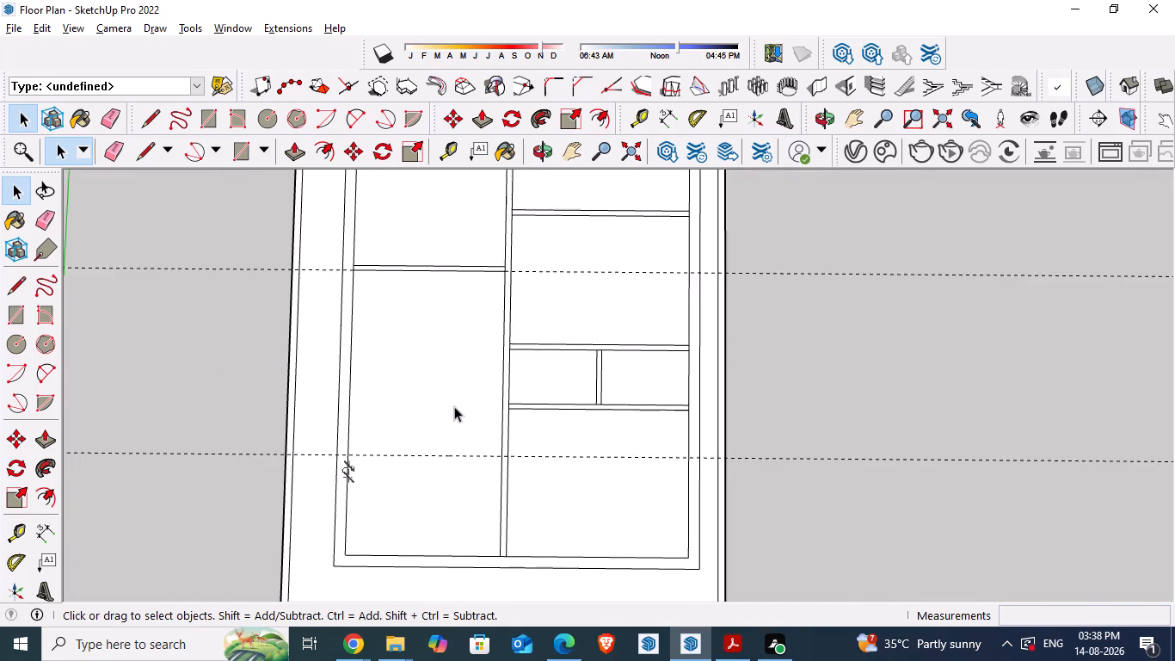
scroll(458, 416, "down", 4)
scroll(450, 281, "up", 8)
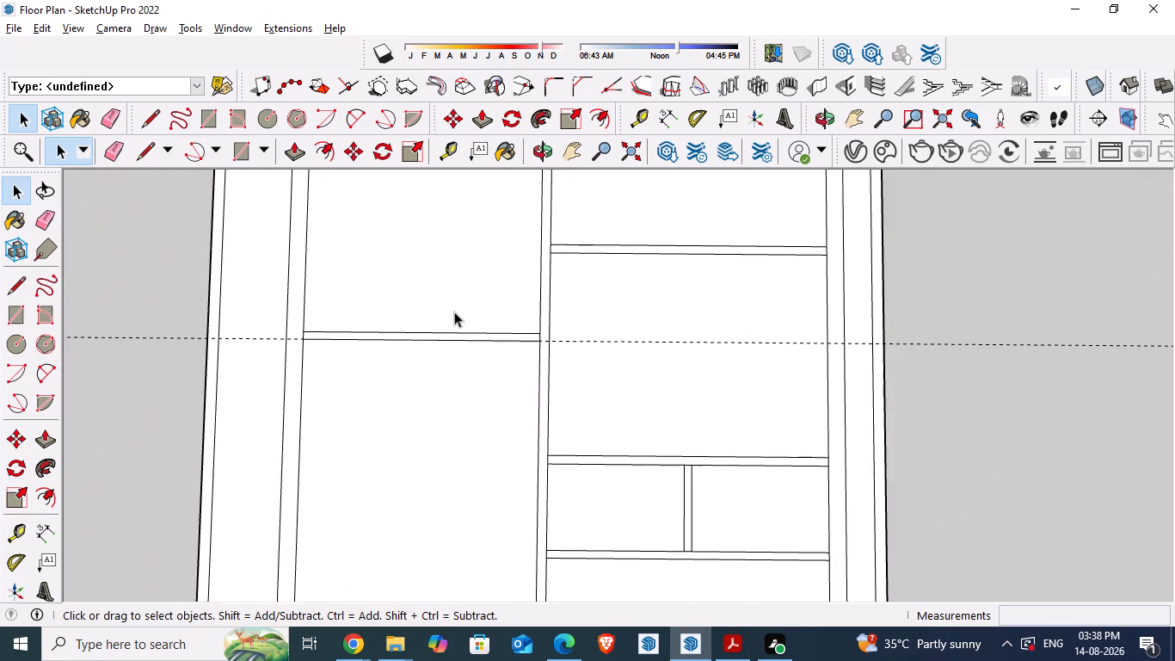
scroll(446, 342, "down", 5)
scroll(447, 230, "up", 3)
key("t")
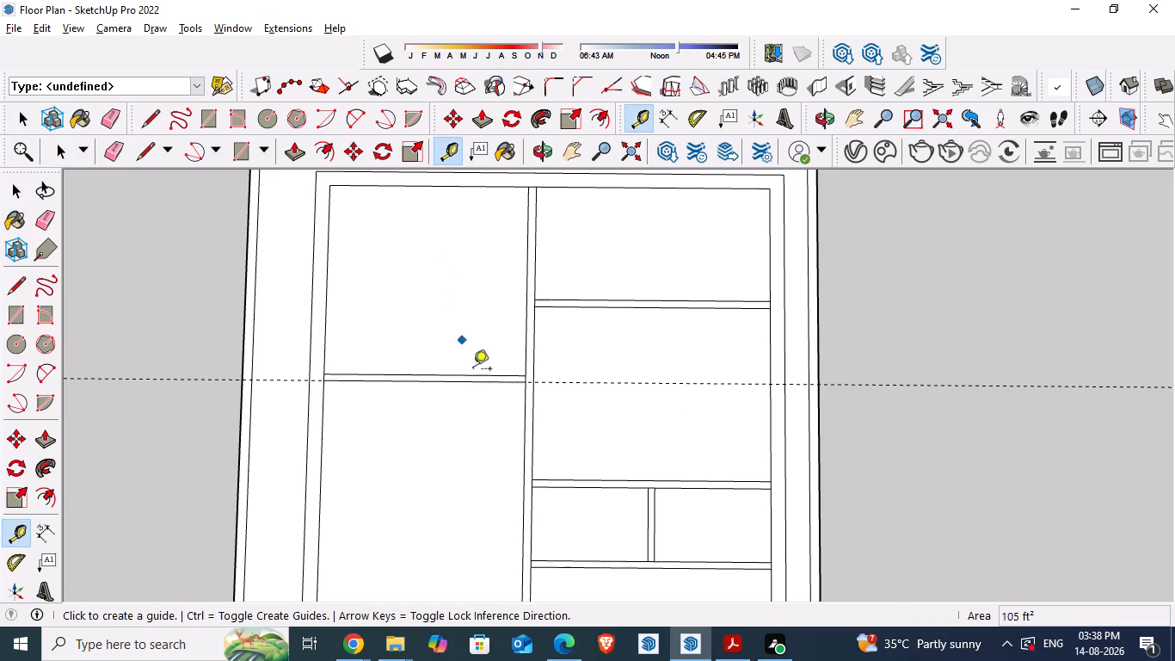
left_click(470, 385)
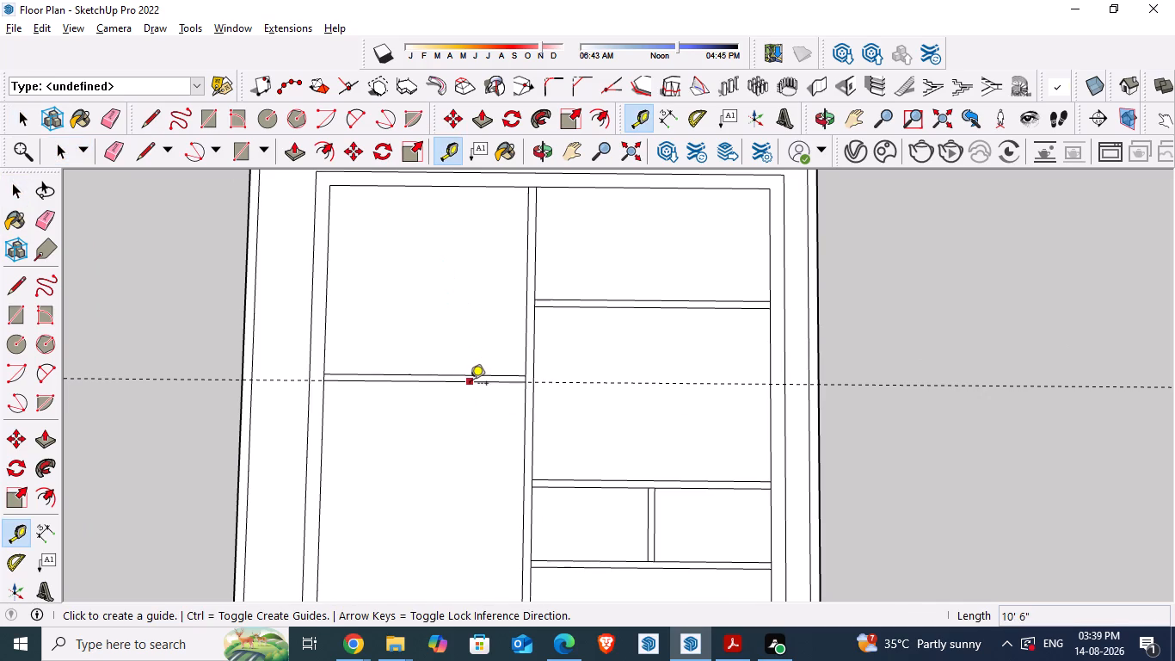
scroll(454, 362, "down", 7)
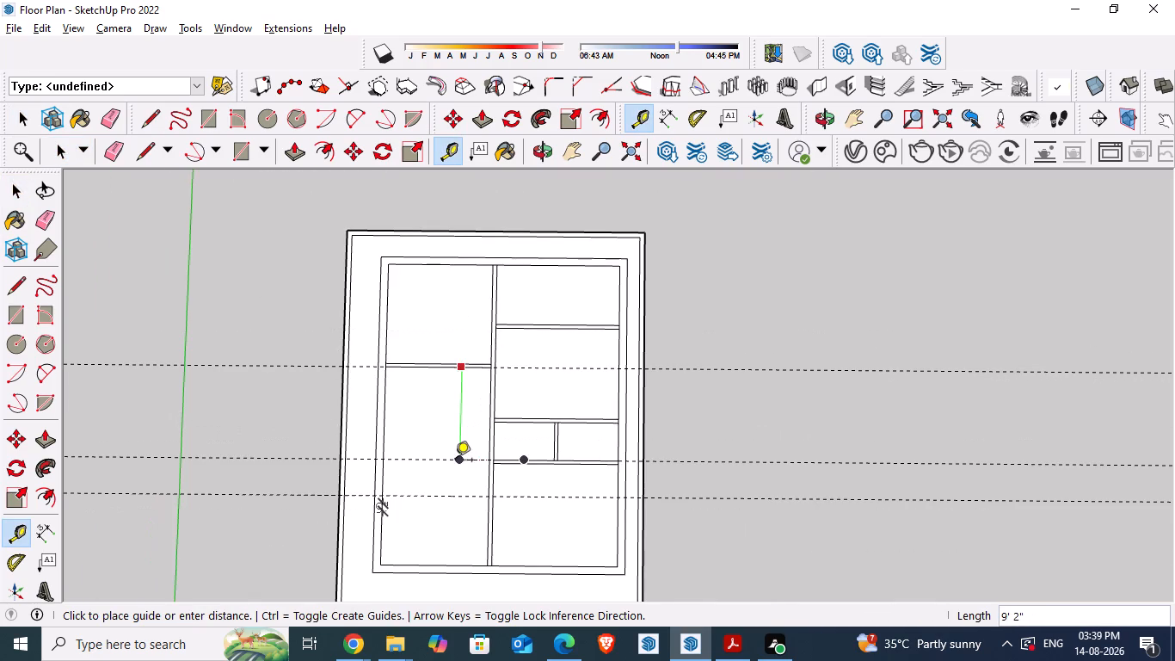
type("13'")
key("Return")
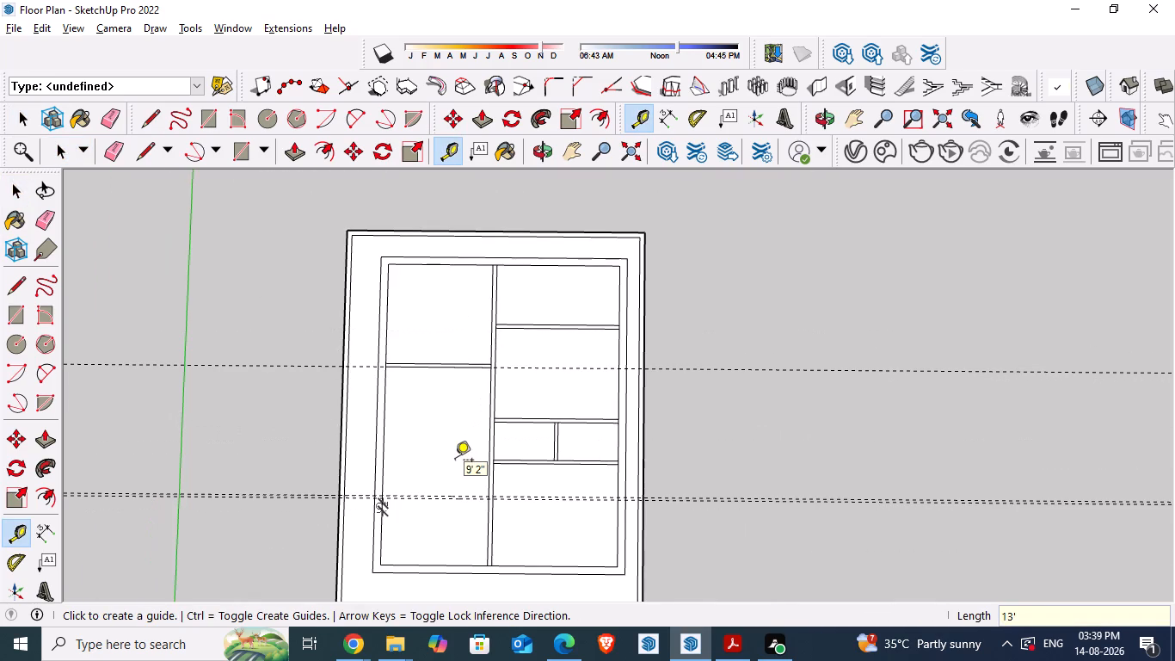
Delete the 9" dimension at the hall's side wall.
scroll(494, 553, "up", 11)
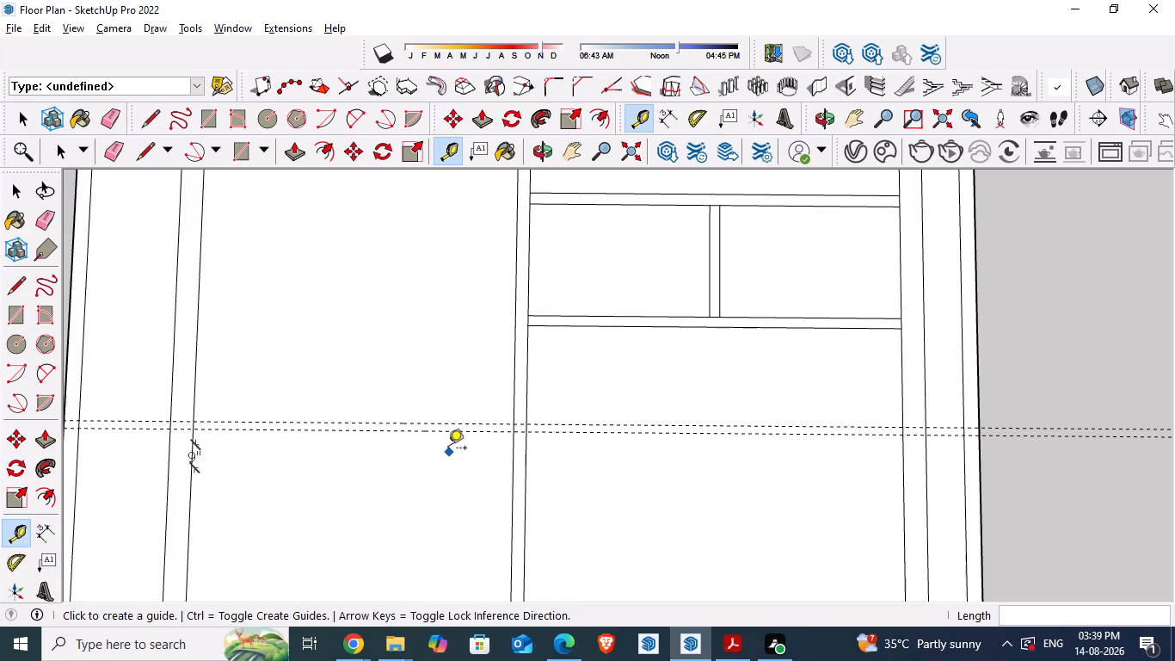
scroll(448, 449, "down", 3)
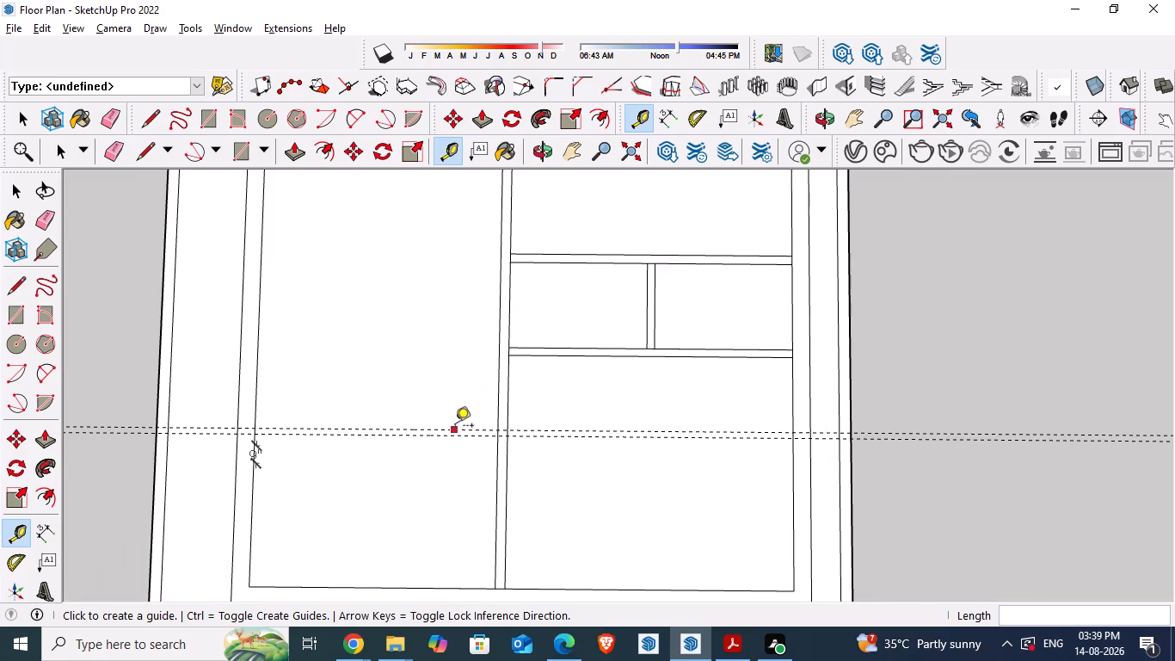
scroll(449, 323, "down", 5)
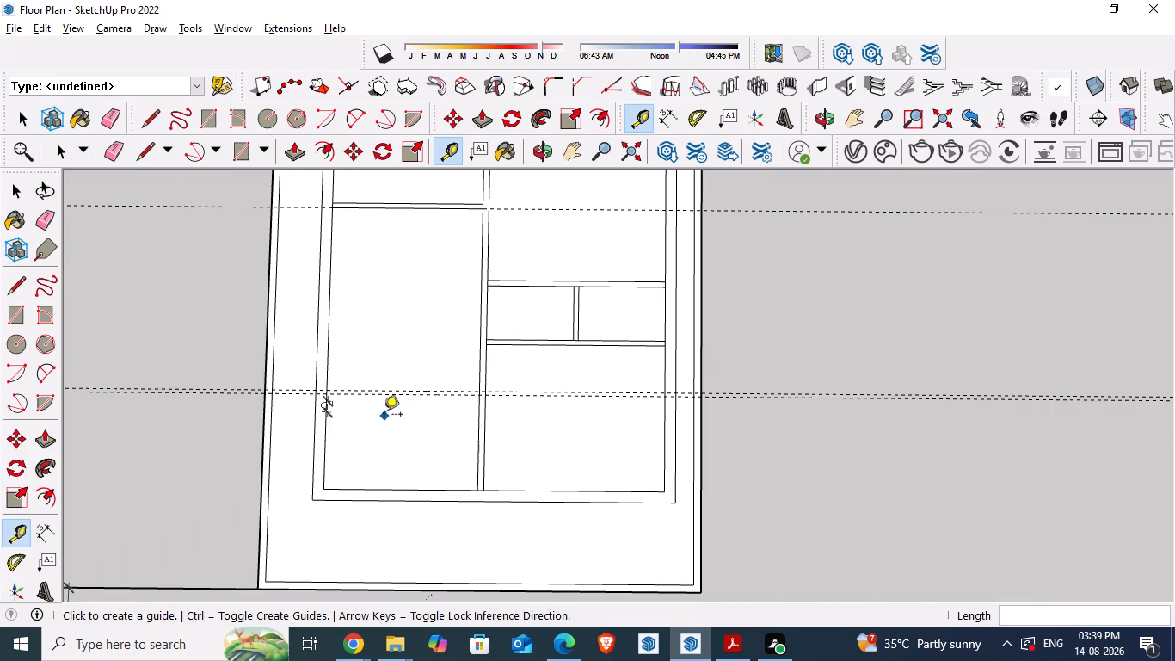
key("space")
left_click(324, 407)
left_click(330, 402)
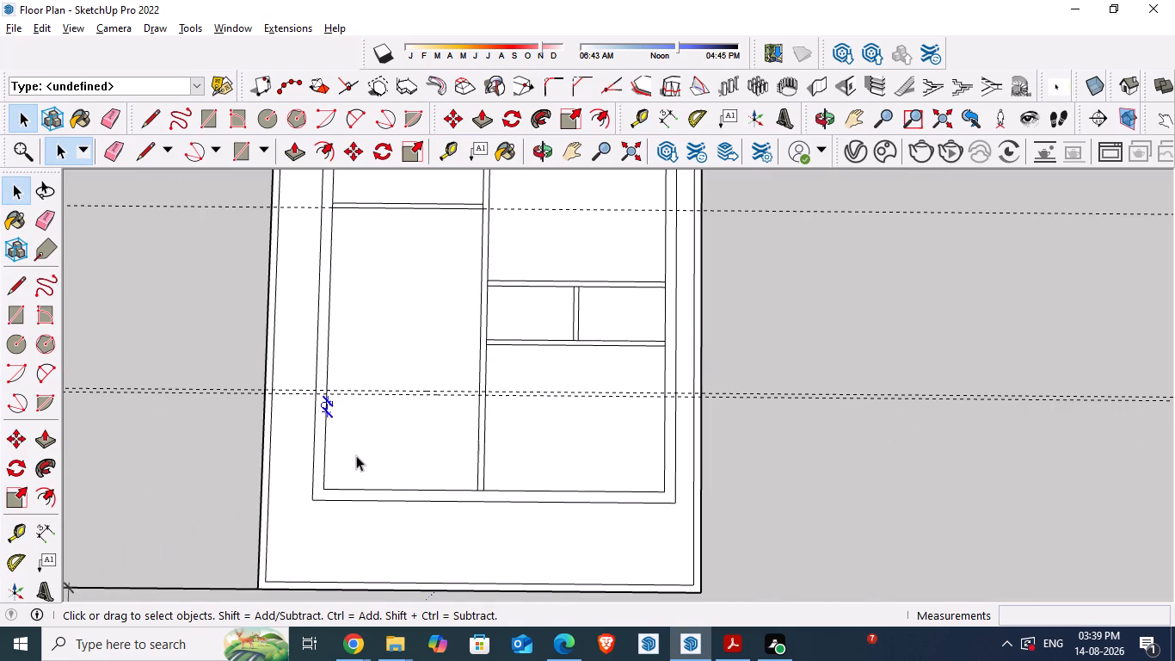
key("Delete")
Dimension the hall length from the dining partition's hall-side face to the 13' hall guide, placing the dimension inside the hall.
scroll(300, 407, "up", 3)
scroll(390, 374, "down", 5)
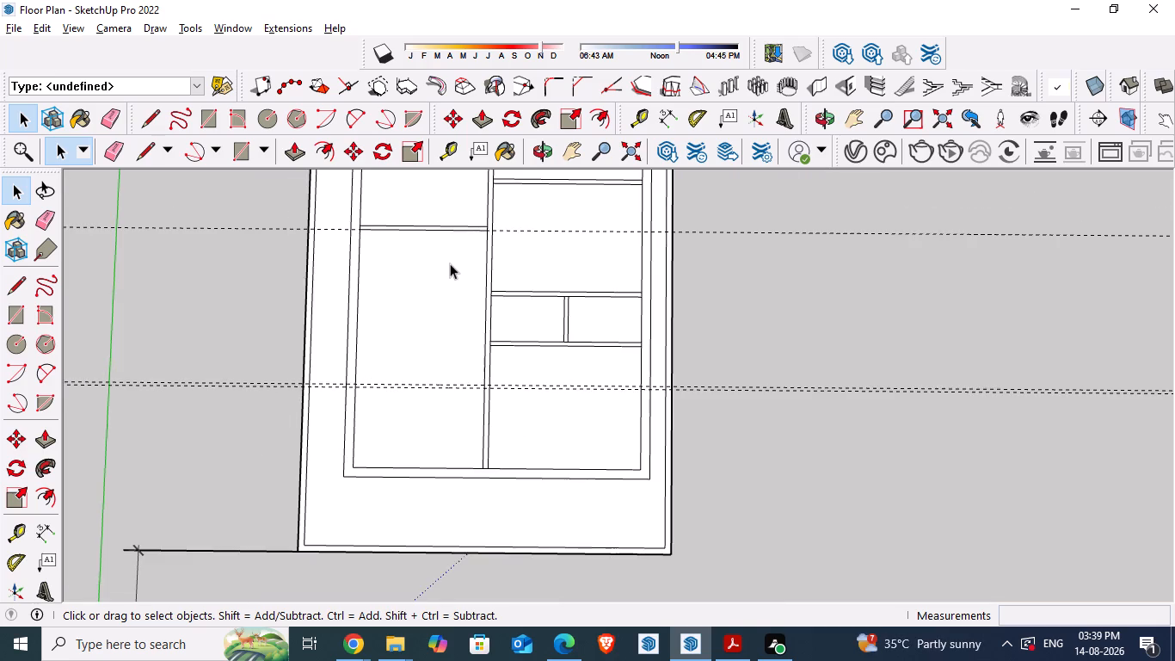
scroll(450, 263, "up", 3)
left_click(40, 531)
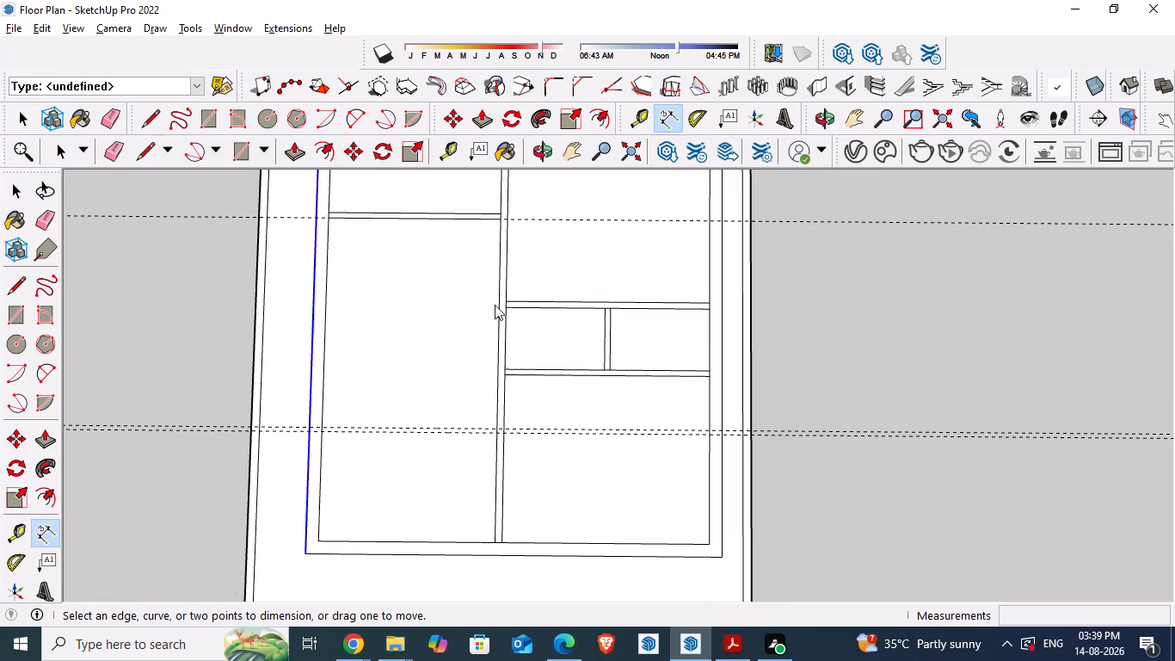
left_click(497, 219)
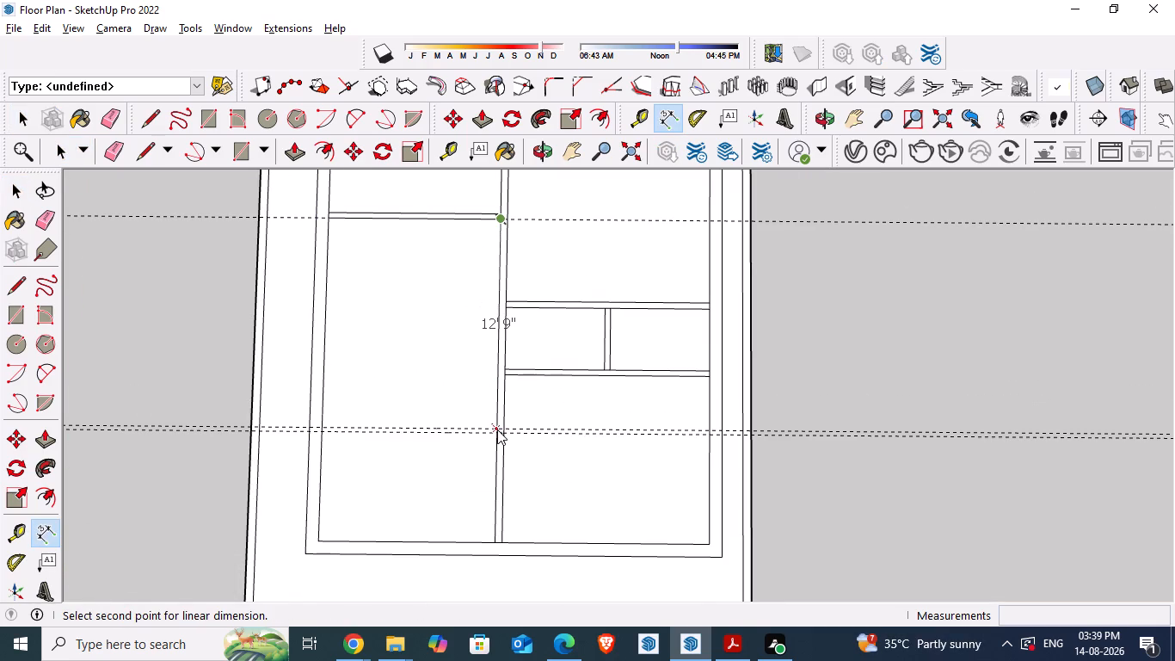
left_click(498, 433)
left_click(449, 439)
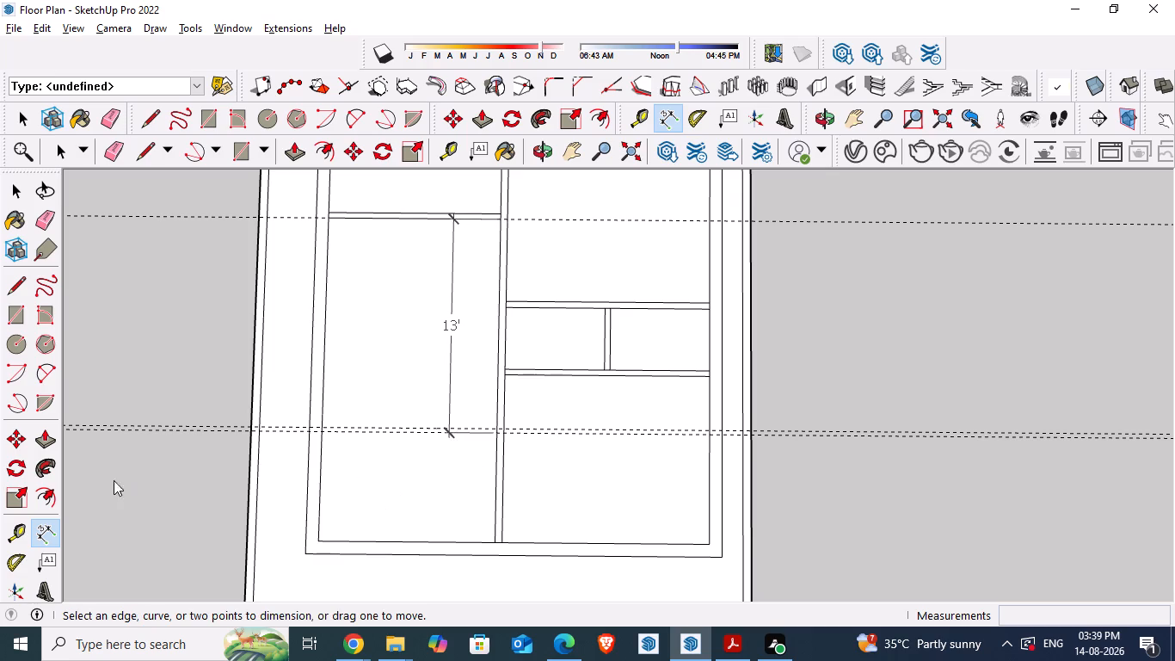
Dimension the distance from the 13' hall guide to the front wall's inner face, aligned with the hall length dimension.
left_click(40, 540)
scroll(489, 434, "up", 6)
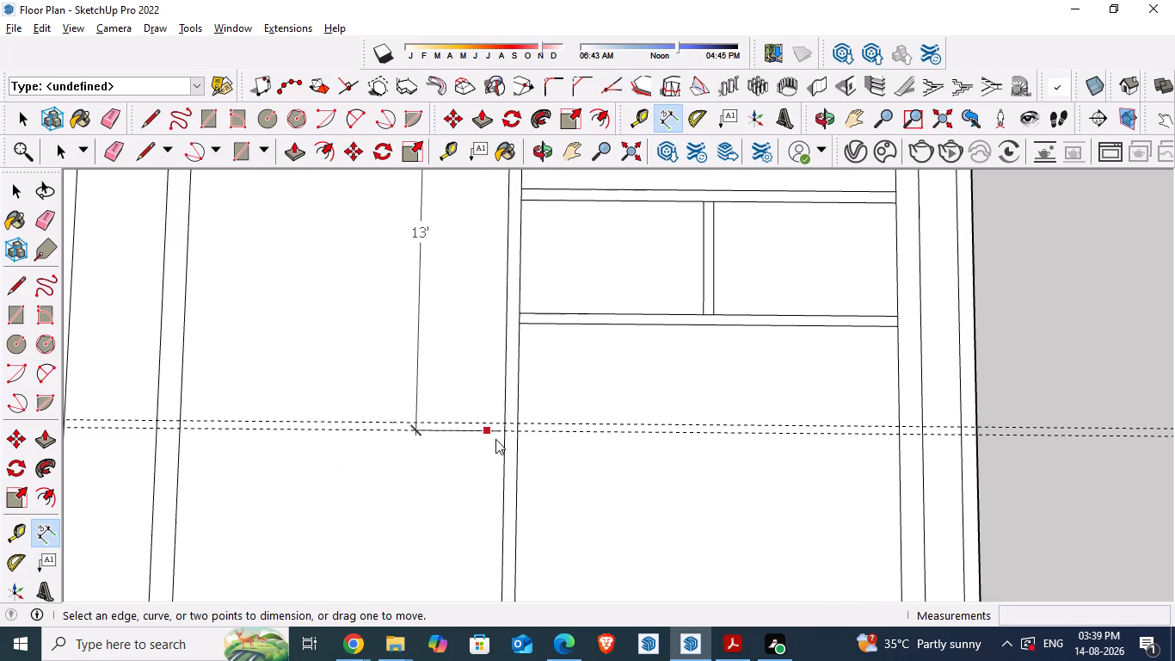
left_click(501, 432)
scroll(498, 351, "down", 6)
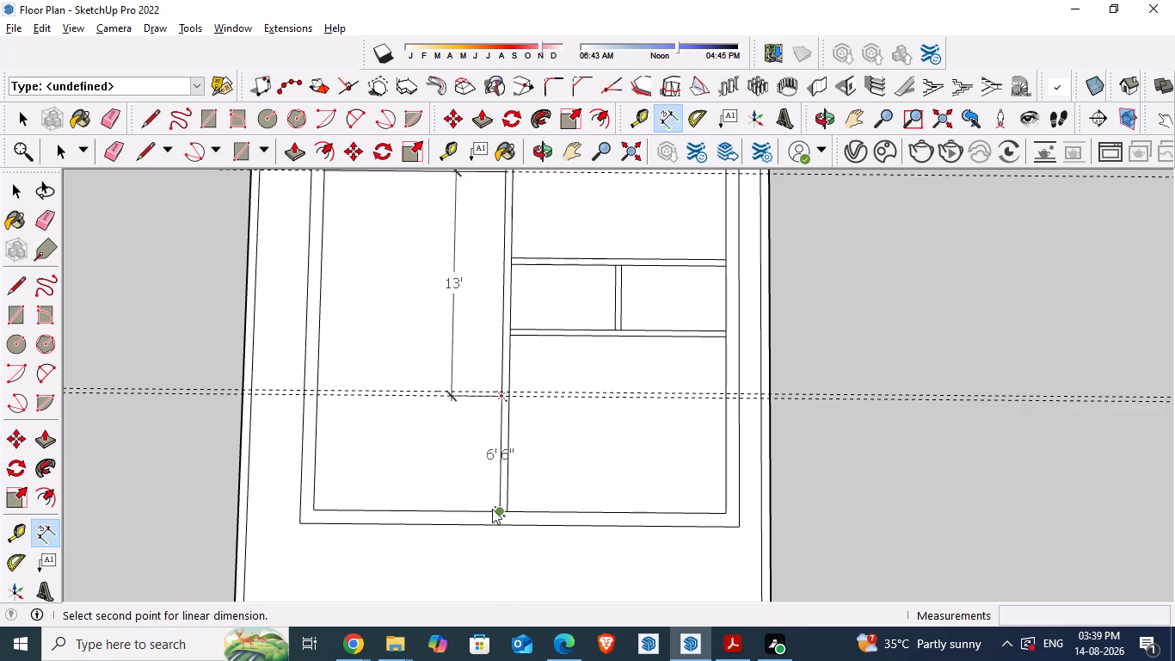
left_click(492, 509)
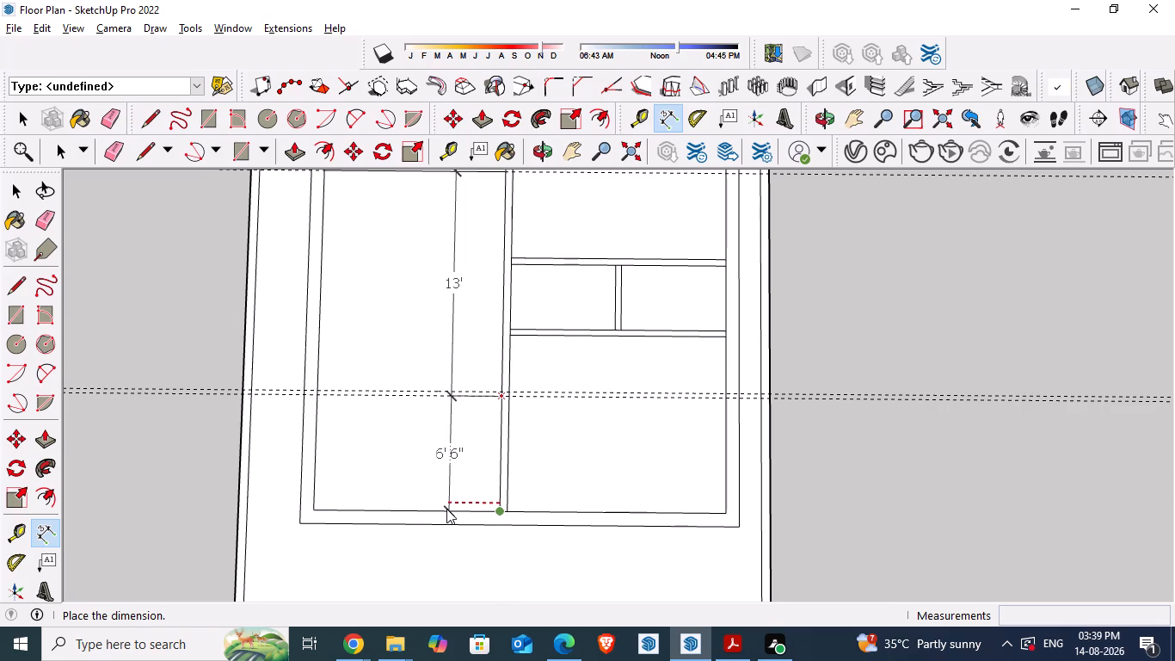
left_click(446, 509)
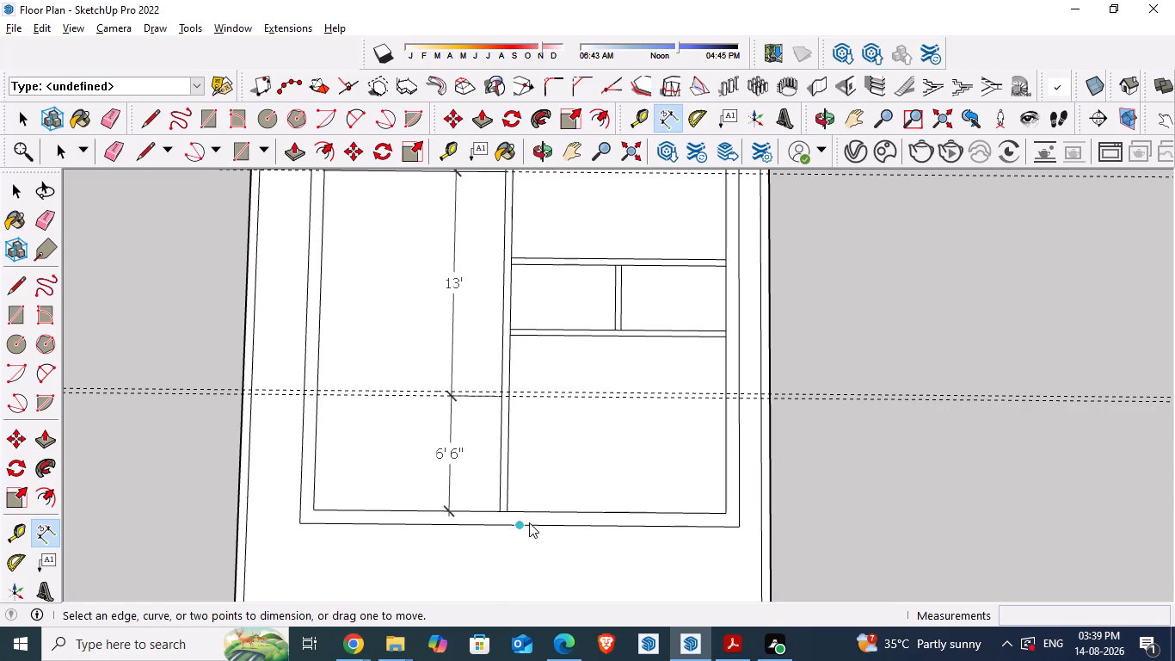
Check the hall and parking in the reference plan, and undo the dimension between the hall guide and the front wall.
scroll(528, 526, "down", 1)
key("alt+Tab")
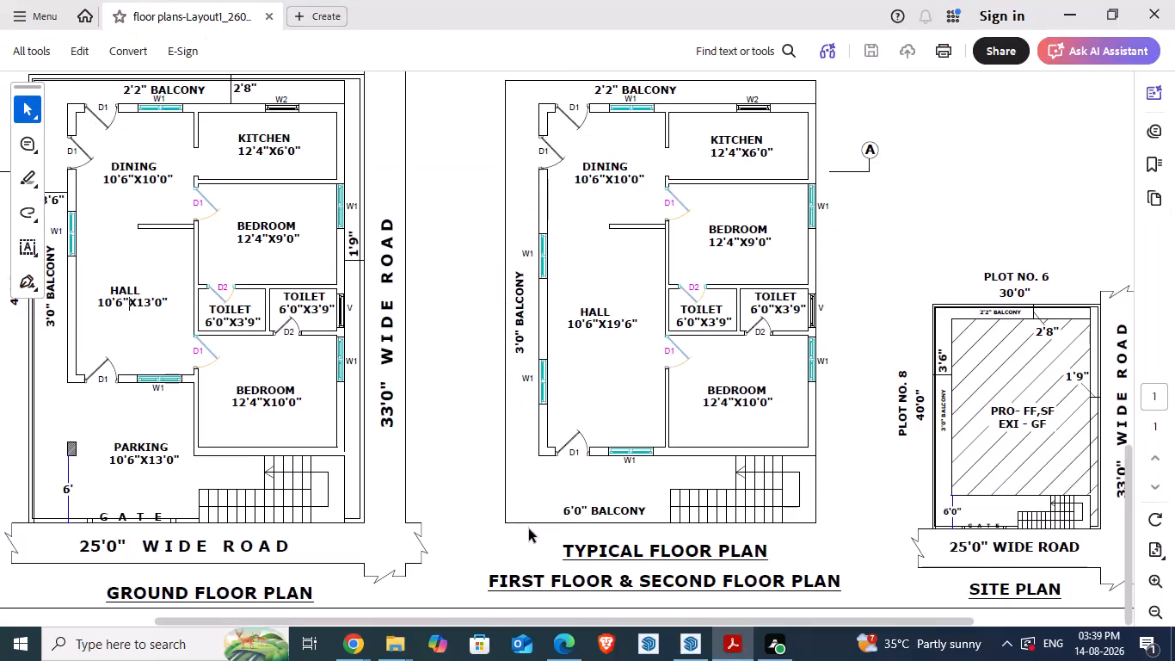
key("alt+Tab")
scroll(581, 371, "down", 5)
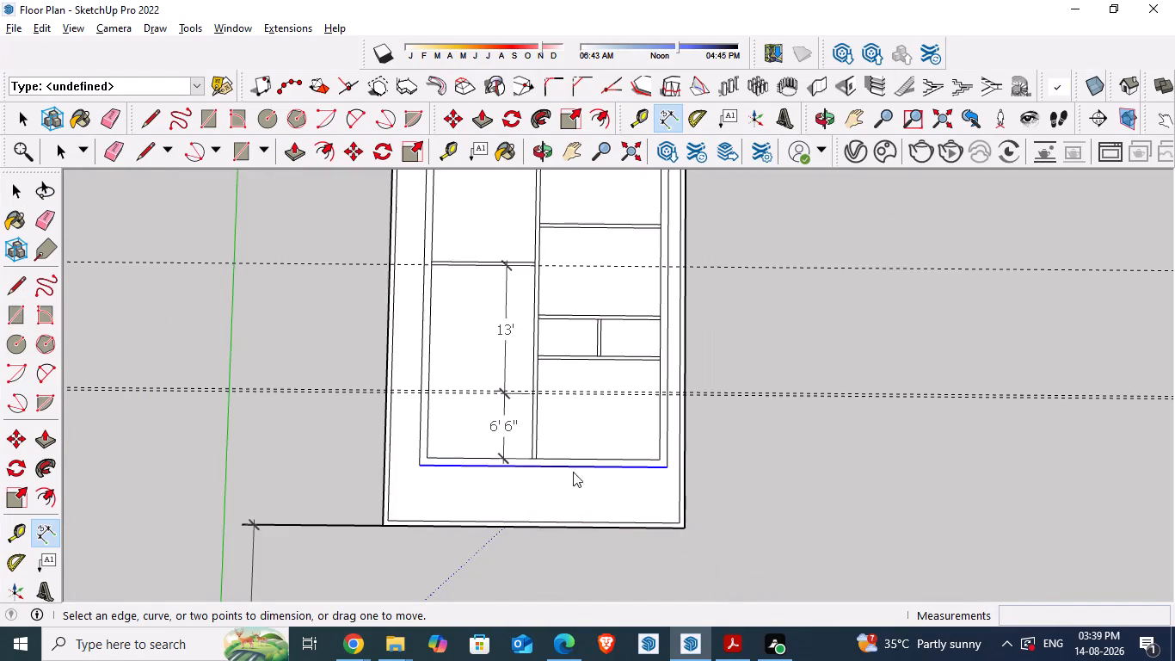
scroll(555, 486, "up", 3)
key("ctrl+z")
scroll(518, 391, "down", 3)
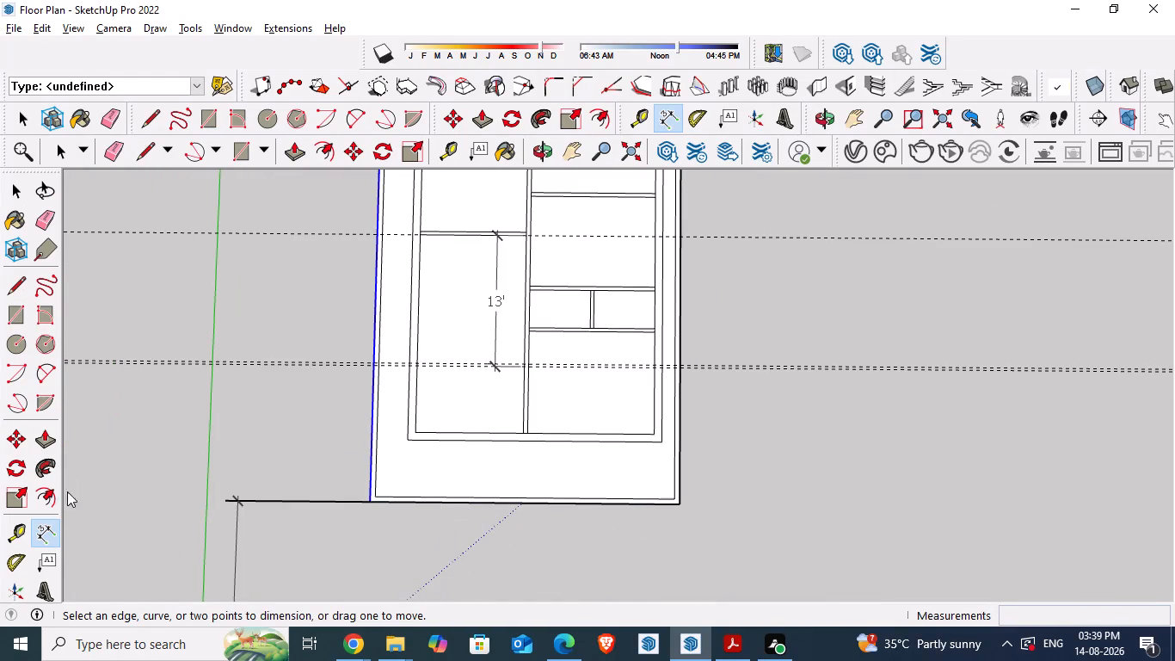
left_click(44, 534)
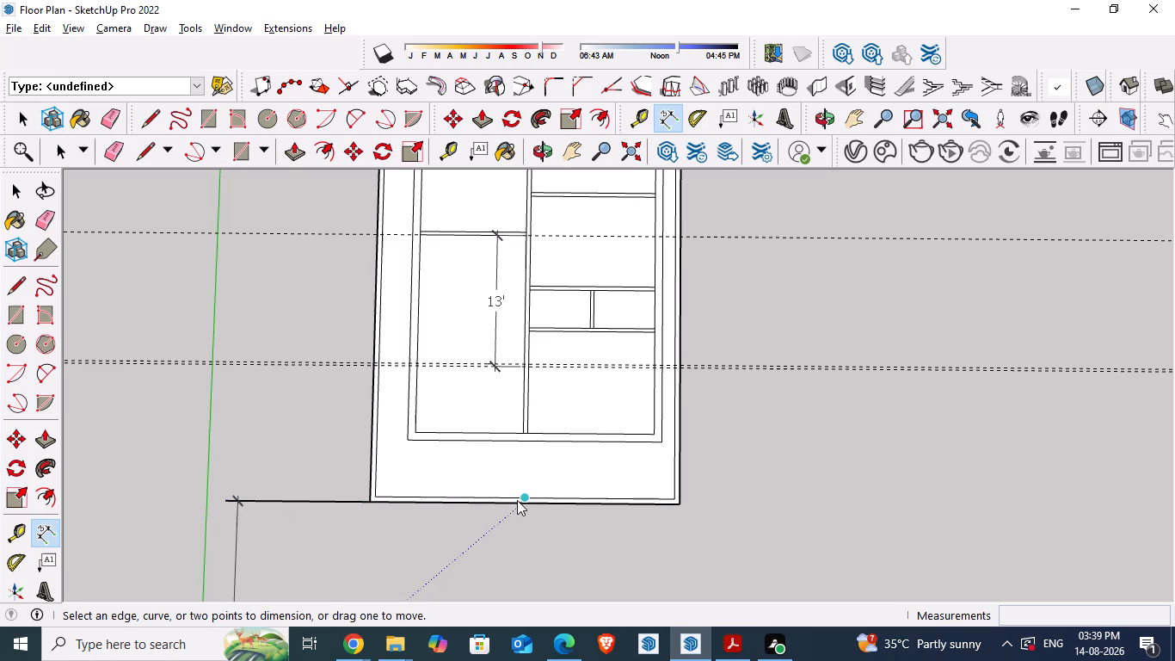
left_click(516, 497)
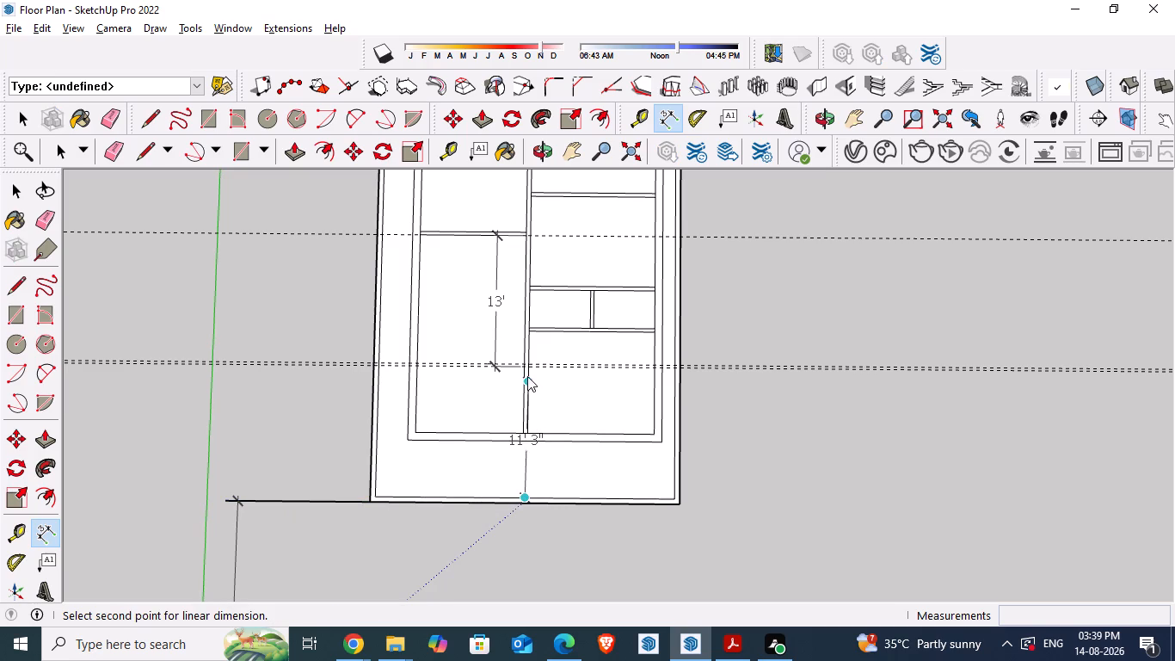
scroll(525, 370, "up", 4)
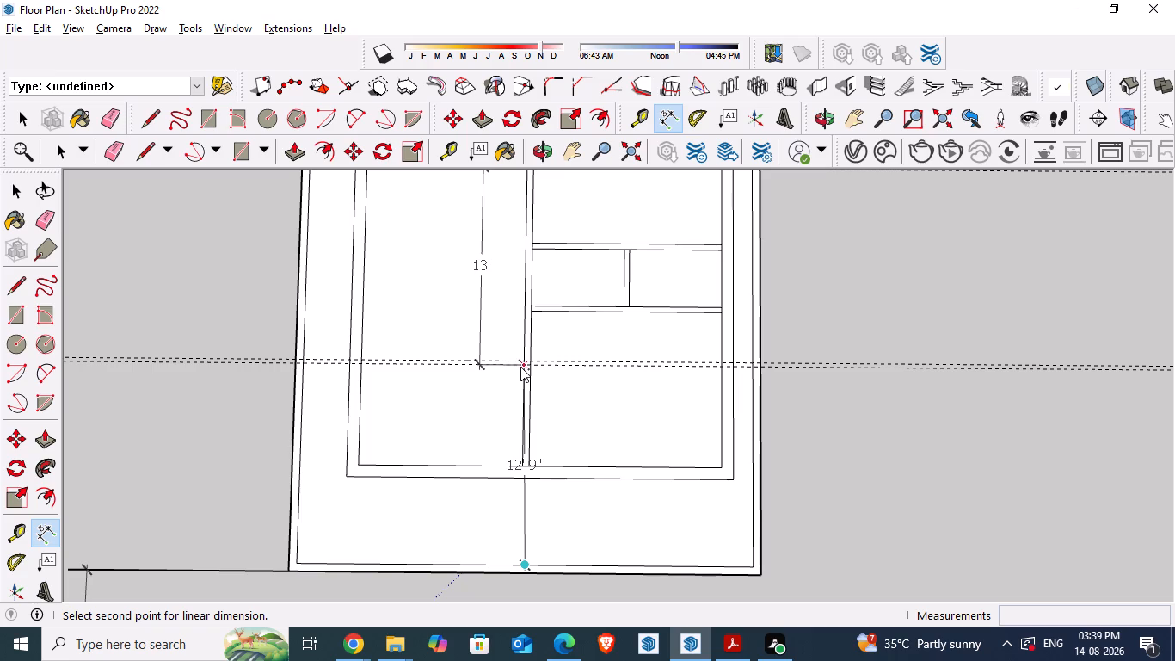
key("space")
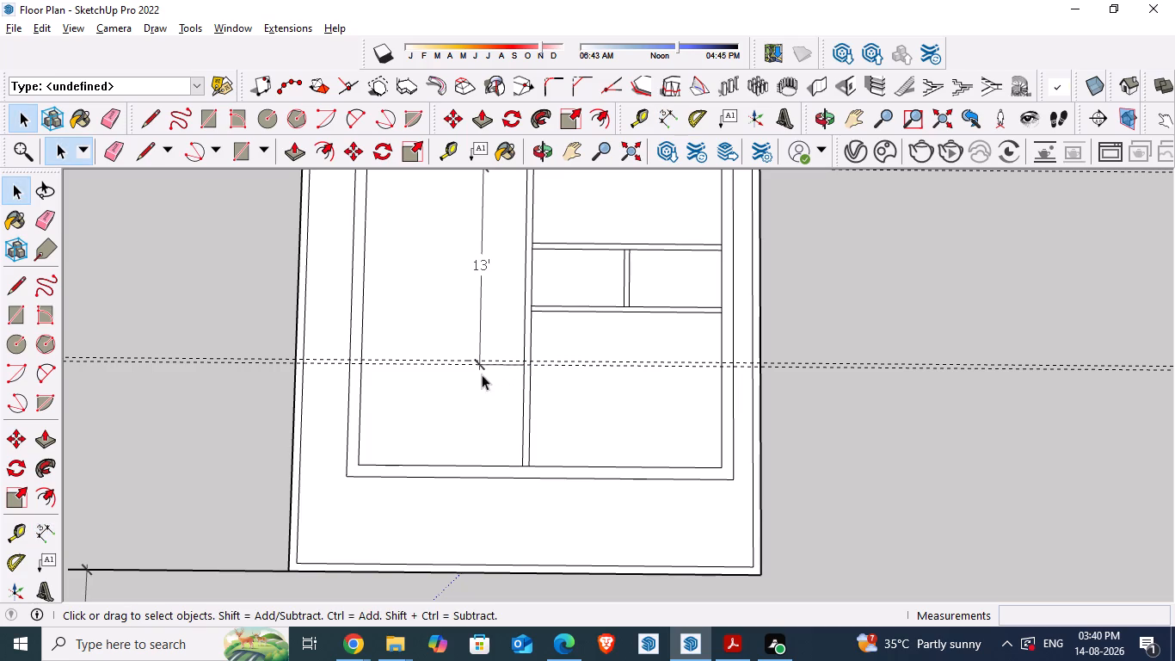
Delete the 13' hall length dimension.
left_click(465, 386)
left_click(480, 270)
key("Delete")
Erase the two closely spaced guides crossing the front part of the hall.
key("e")
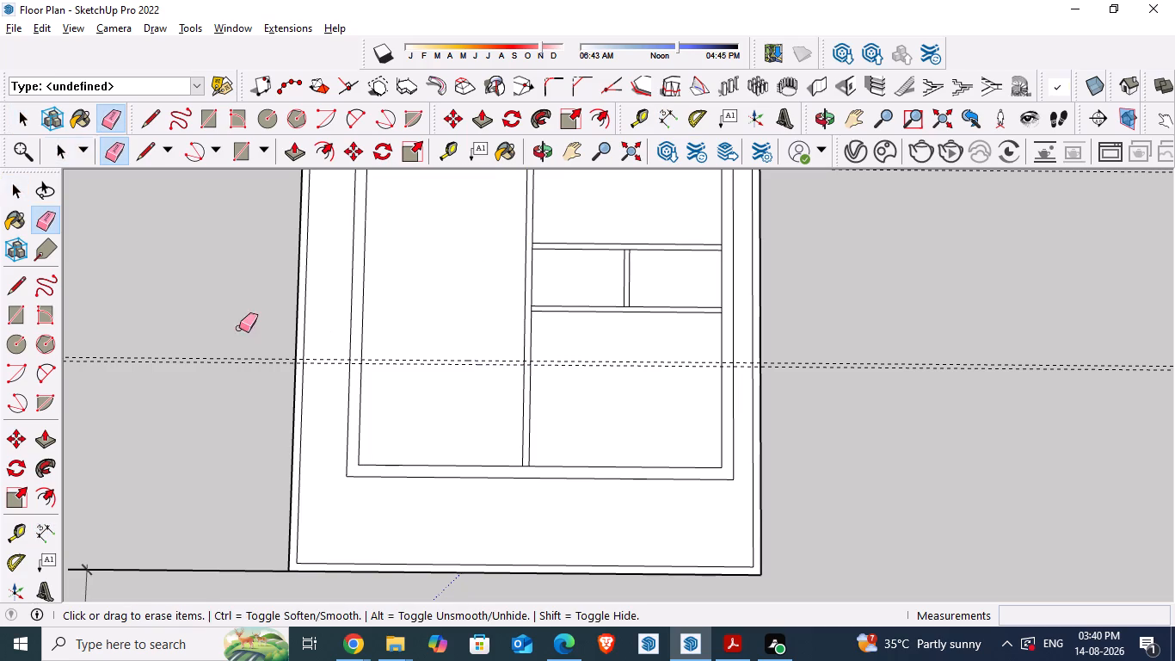
left_click_drag(189, 319, 223, 379)
scroll(589, 476, "down", 6)
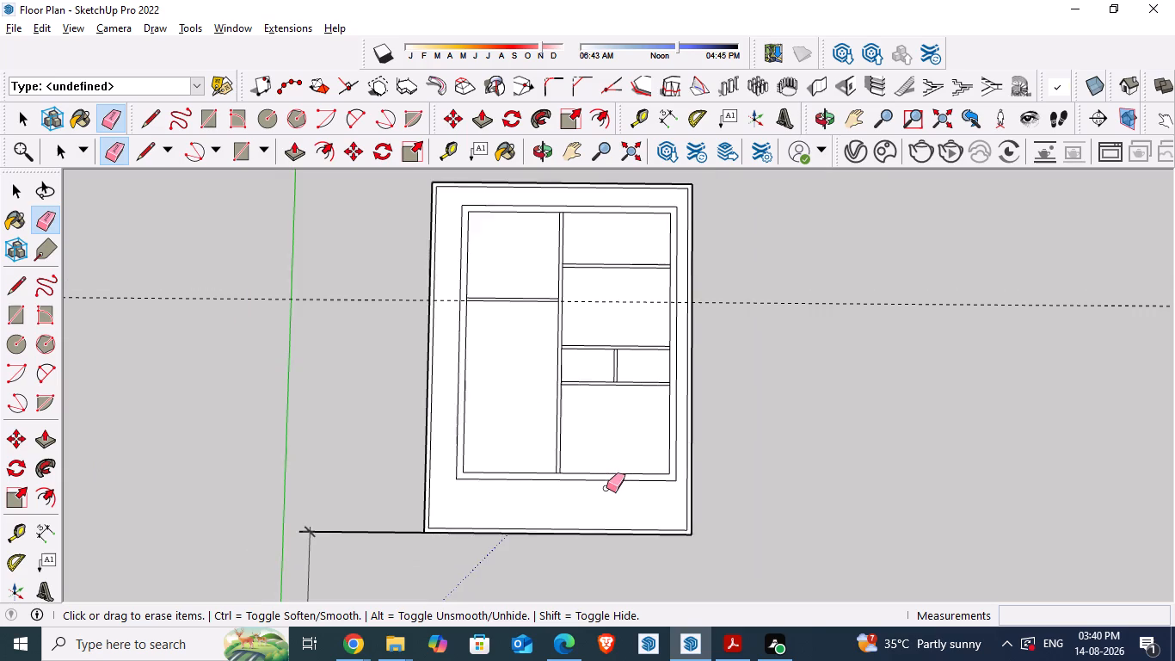
Check the parking size in the reference plan and place a guide 13' inward from the front boundary wall's inner edge.
scroll(515, 487, "up", 6)
key("alt+Tab")
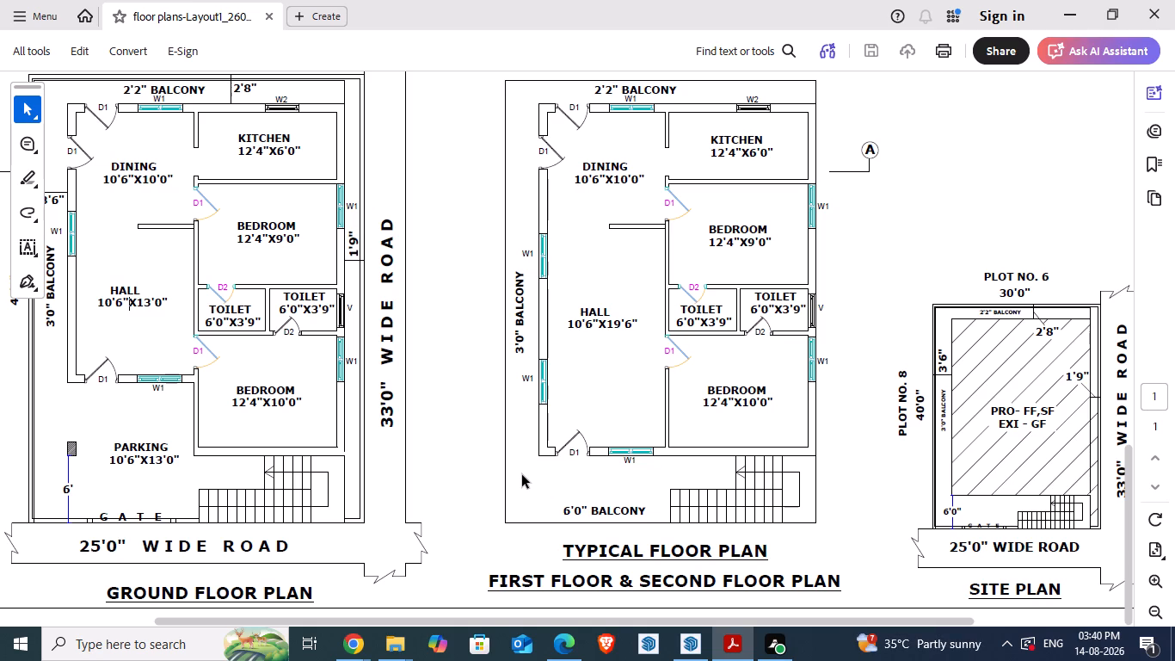
scroll(522, 475, "up", 1)
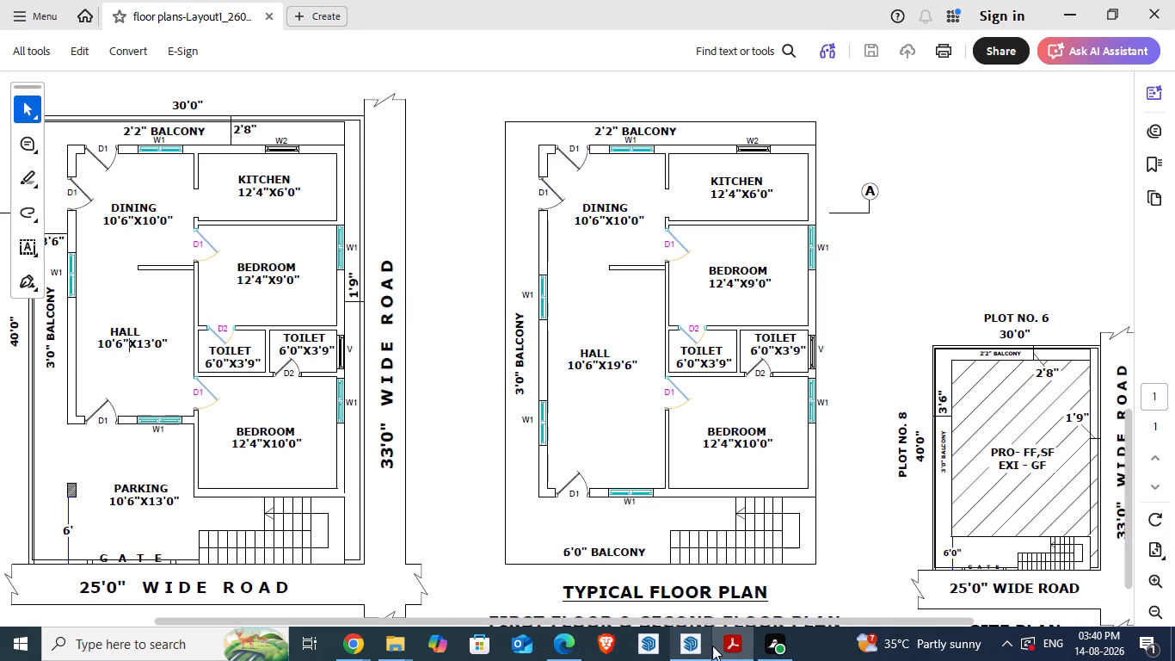
left_click(677, 644)
scroll(491, 392, "down", 4)
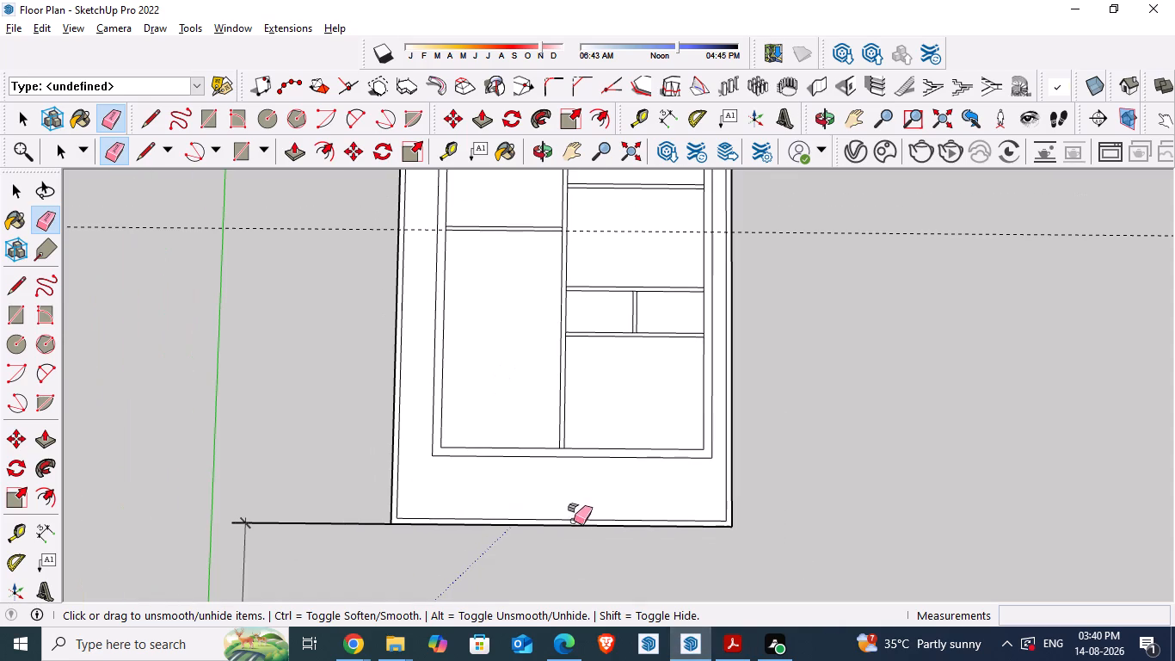
key("space")
type("t")
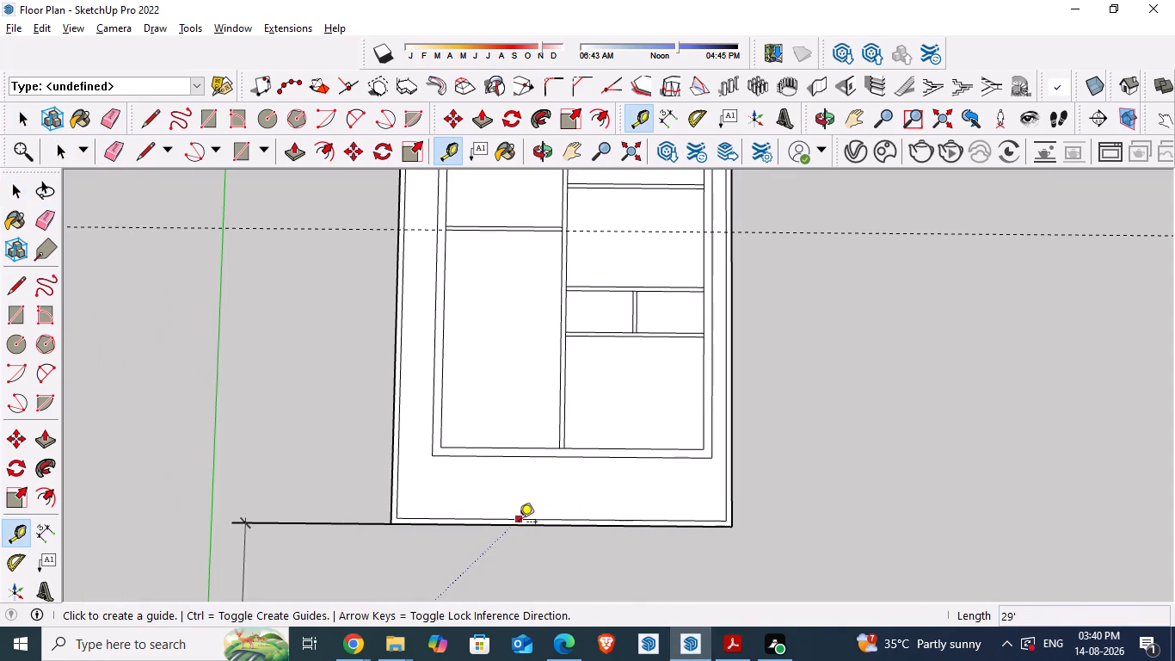
left_click(519, 523)
type("13'")
key("Return")
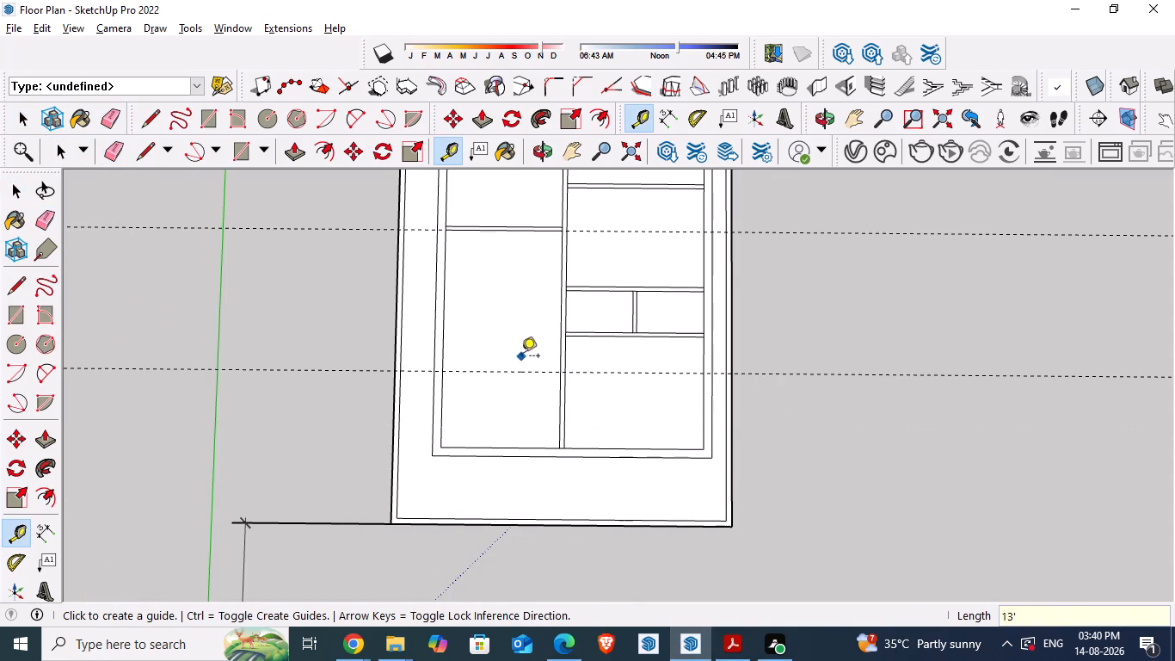
Delete the dining partition's hall-side edge and erase the guide running along it.
scroll(502, 303, "down", 5)
scroll(520, 243, "up", 10)
key("space")
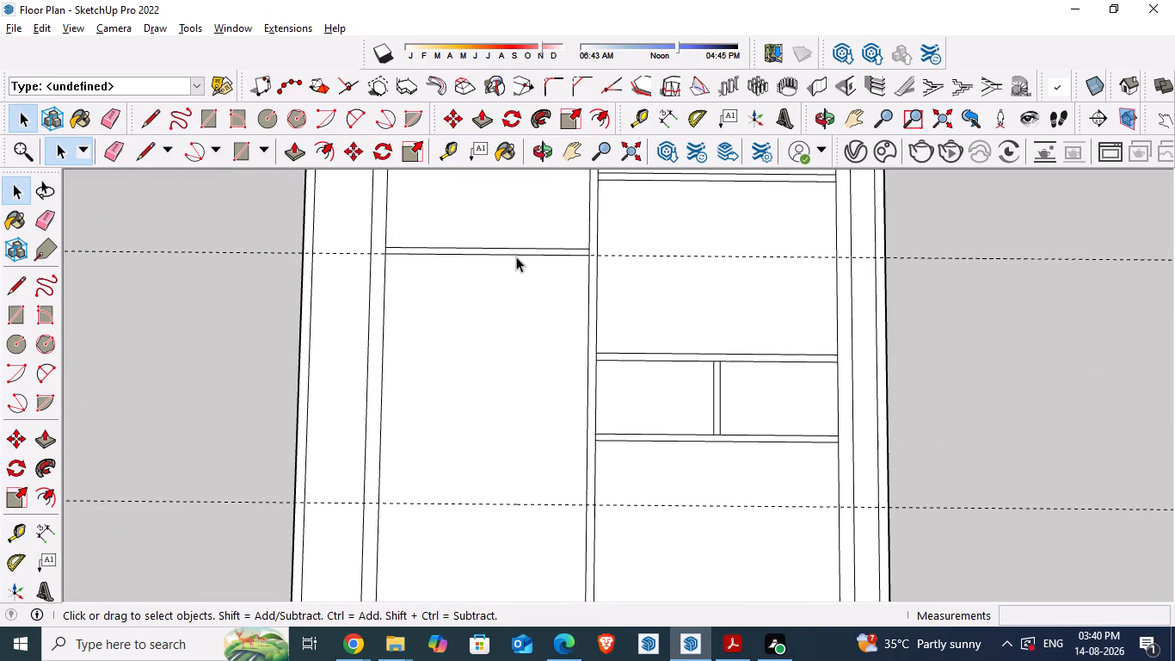
left_click(516, 256)
key("Delete")
key("e")
left_click_drag(258, 242, 298, 287)
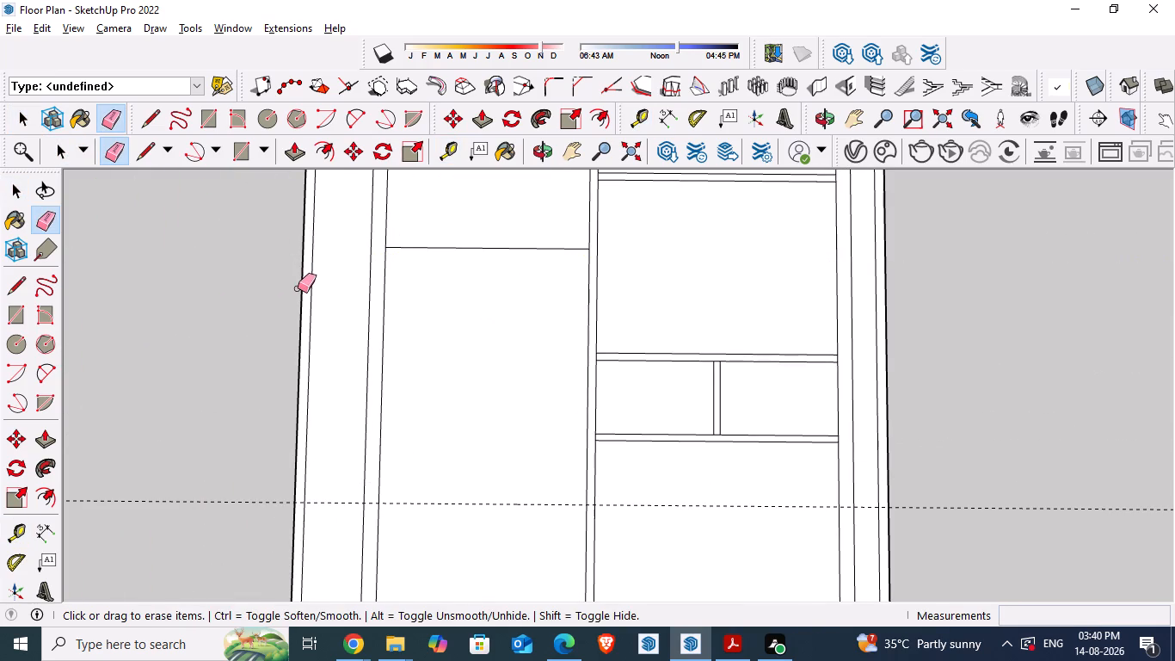
Dimension the dining room's length from the rear wall's inner face to the remaining partition line, placing it inside the room.
scroll(253, 354, "down", 6)
scroll(416, 347, "down", 3)
scroll(418, 187, "up", 5)
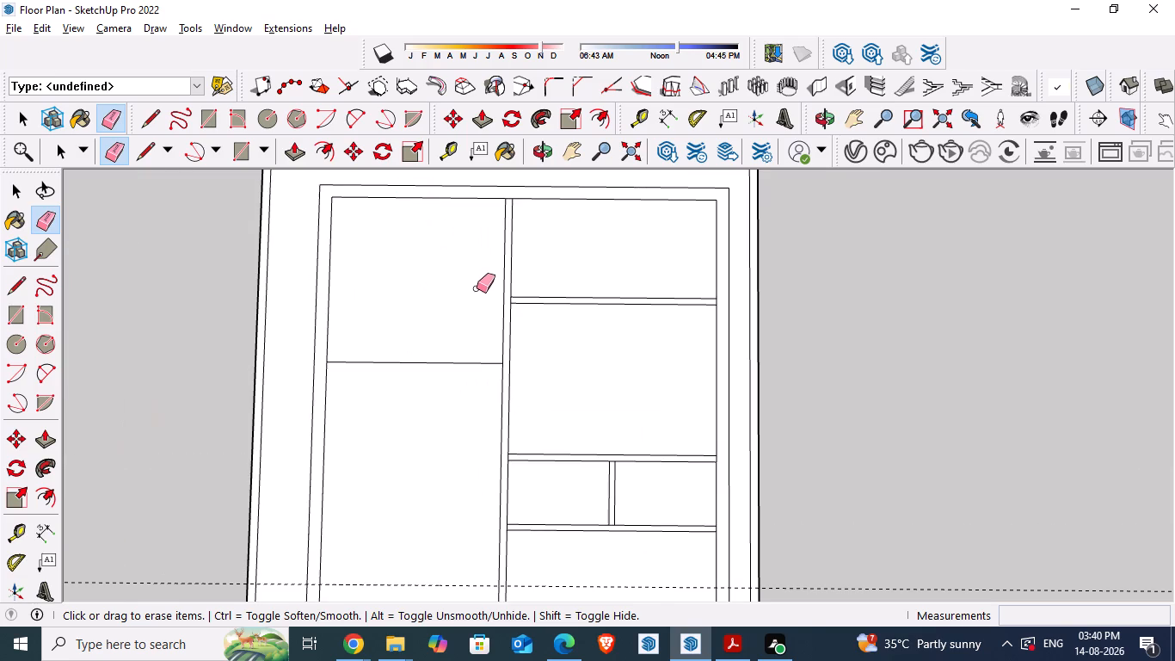
left_click(44, 528)
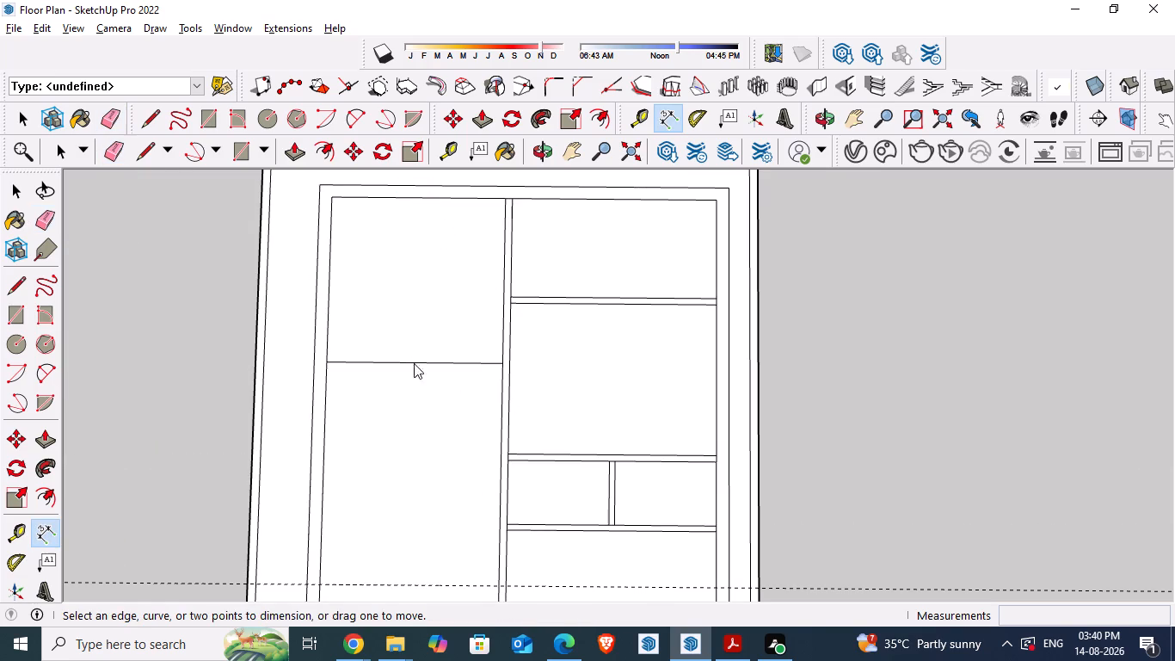
left_click(41, 532)
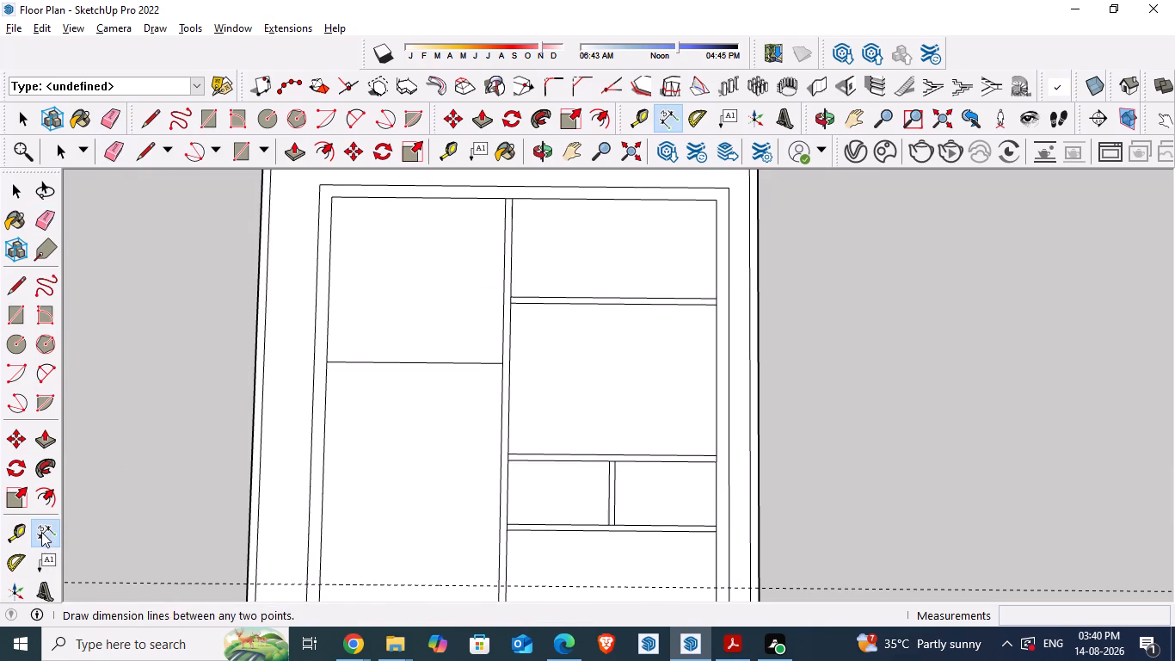
left_click(507, 201)
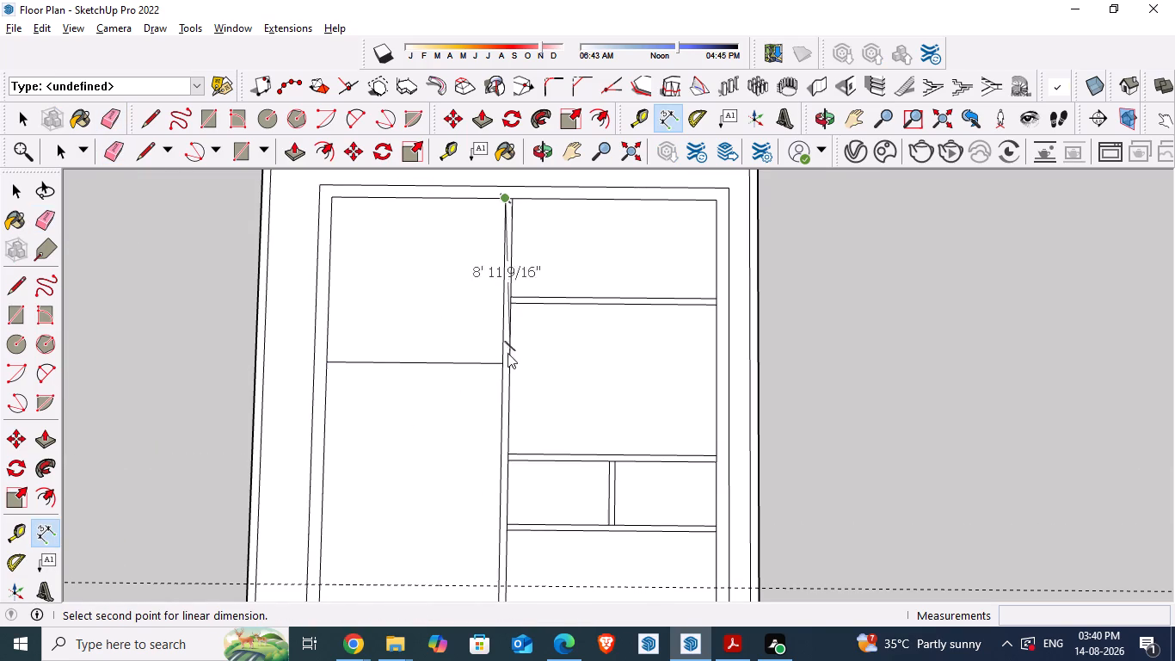
left_click(503, 361)
left_click(457, 355)
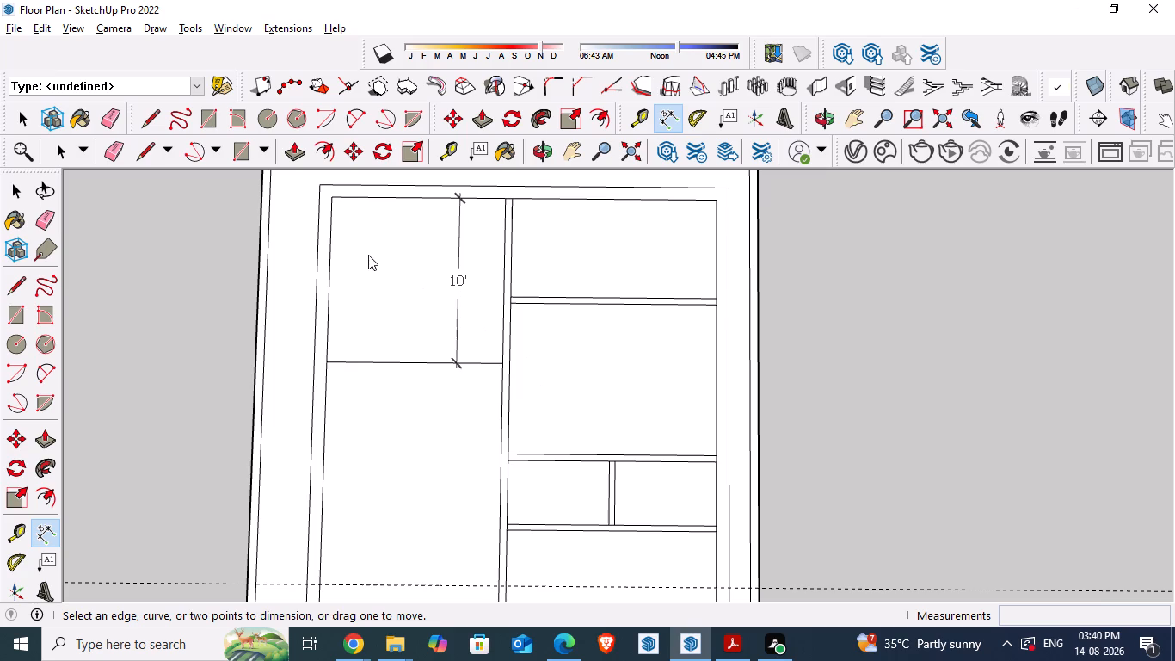
Dimension the dining room's width along the rear wall between its inner corners, placing it inside the room.
left_click(53, 538)
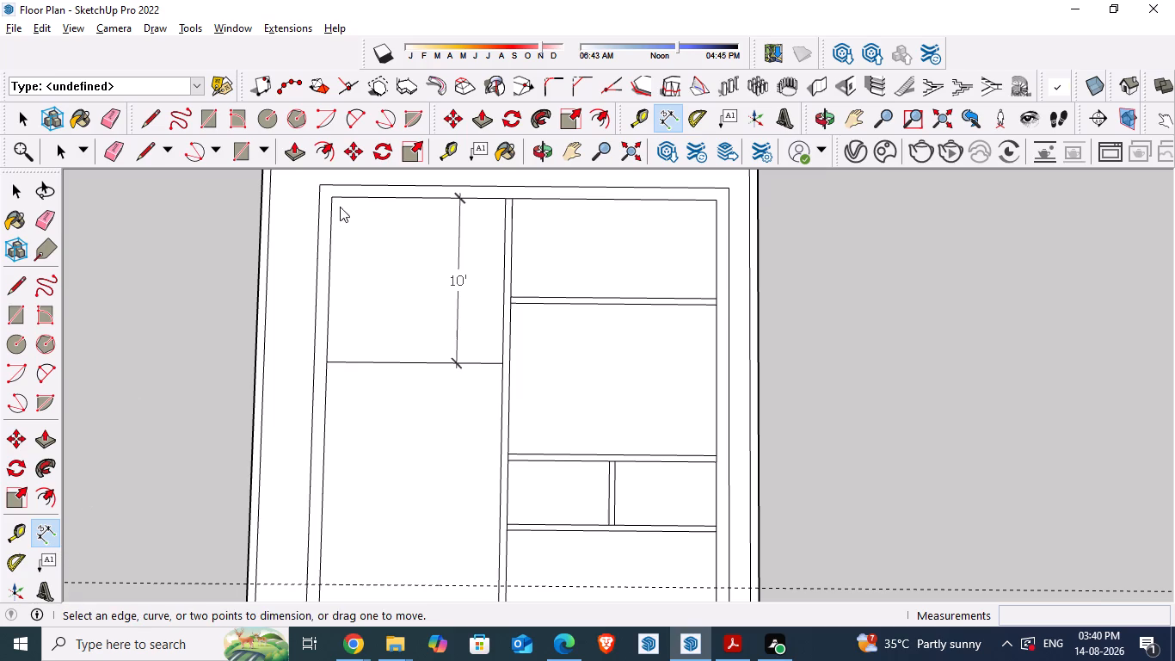
left_click(332, 199)
left_click(507, 202)
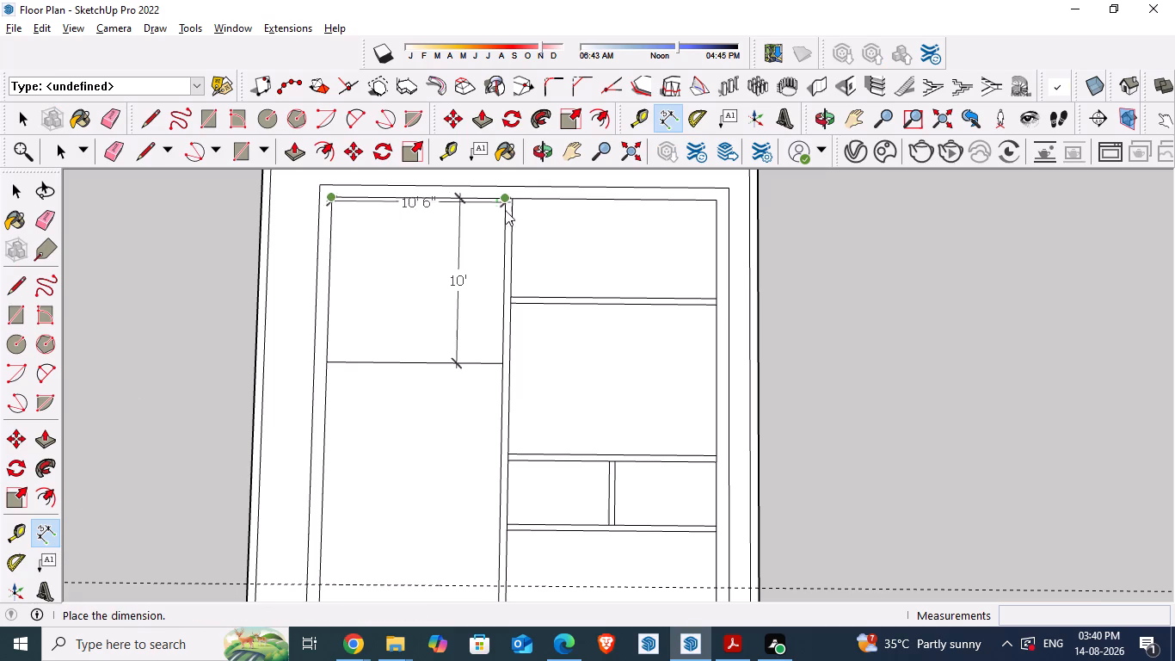
left_click(489, 263)
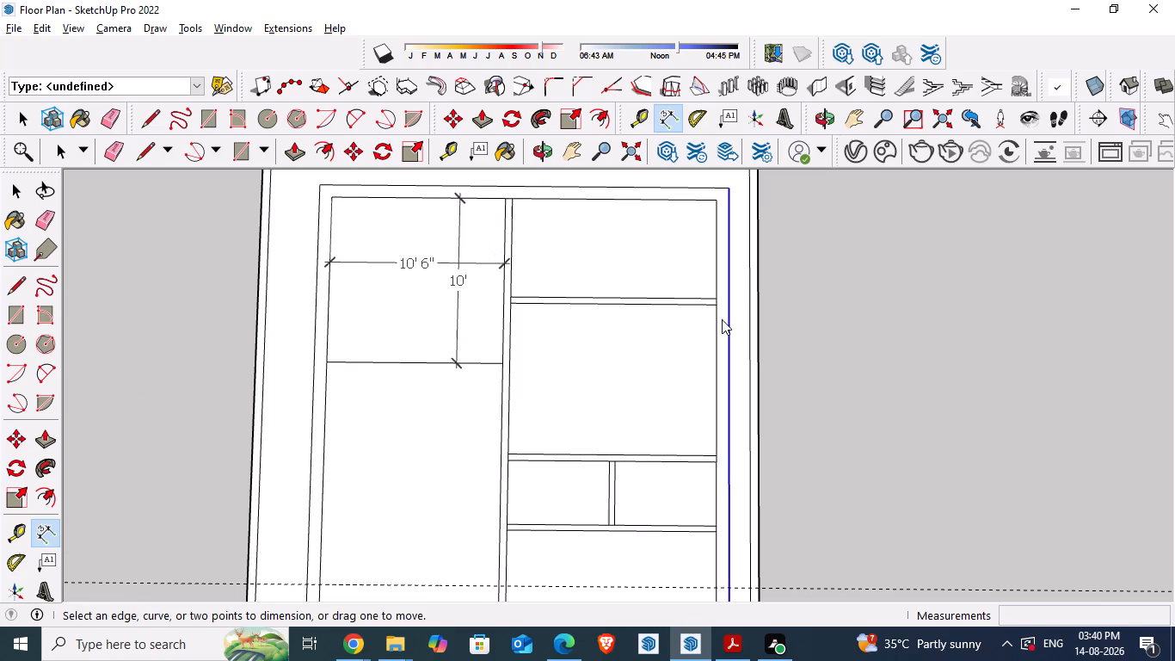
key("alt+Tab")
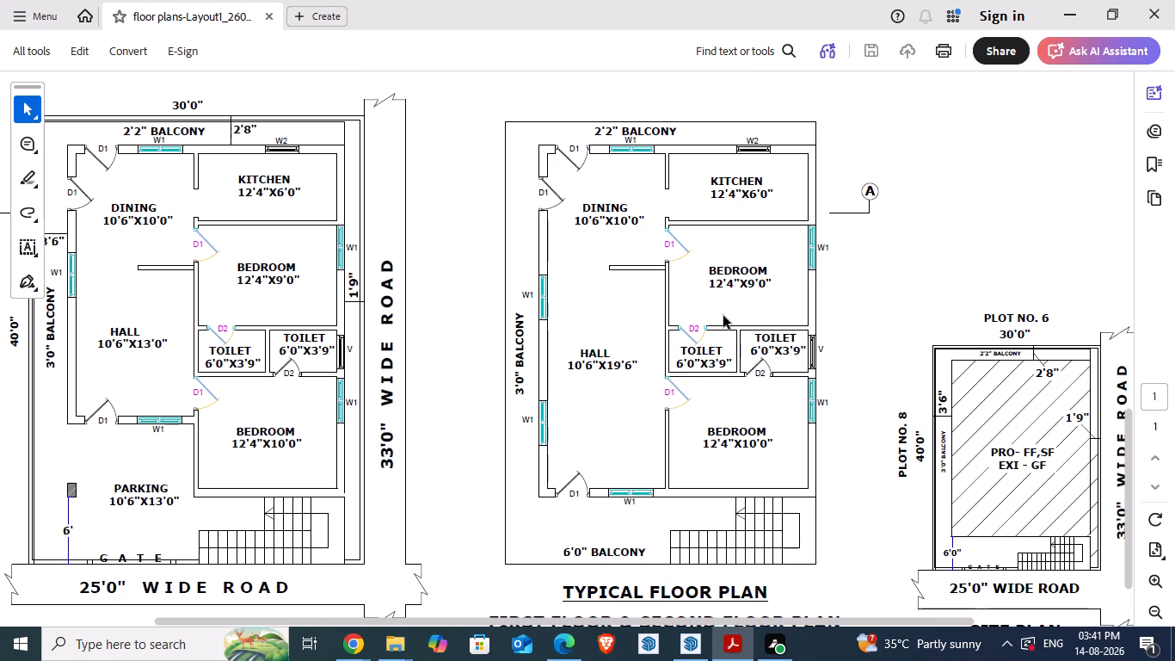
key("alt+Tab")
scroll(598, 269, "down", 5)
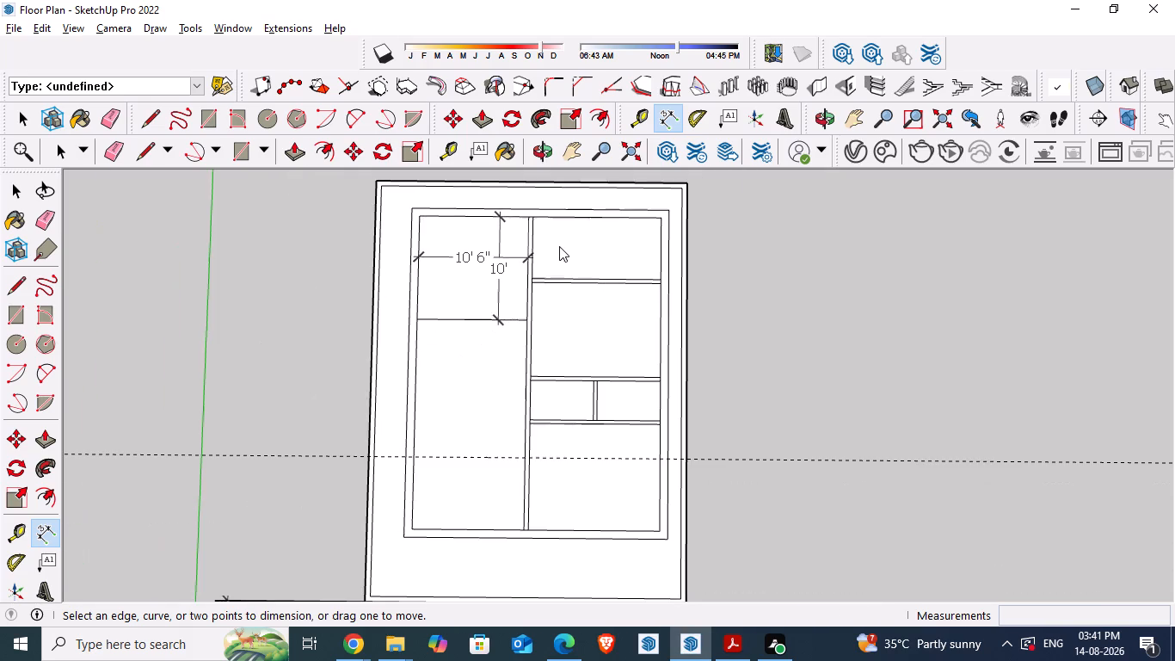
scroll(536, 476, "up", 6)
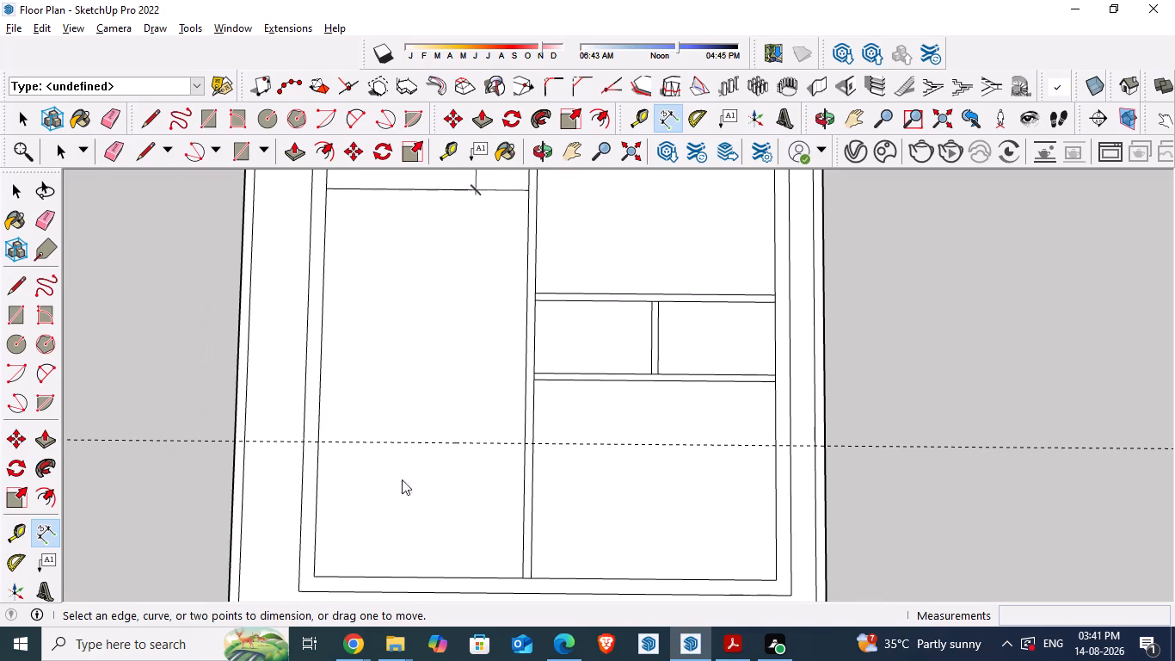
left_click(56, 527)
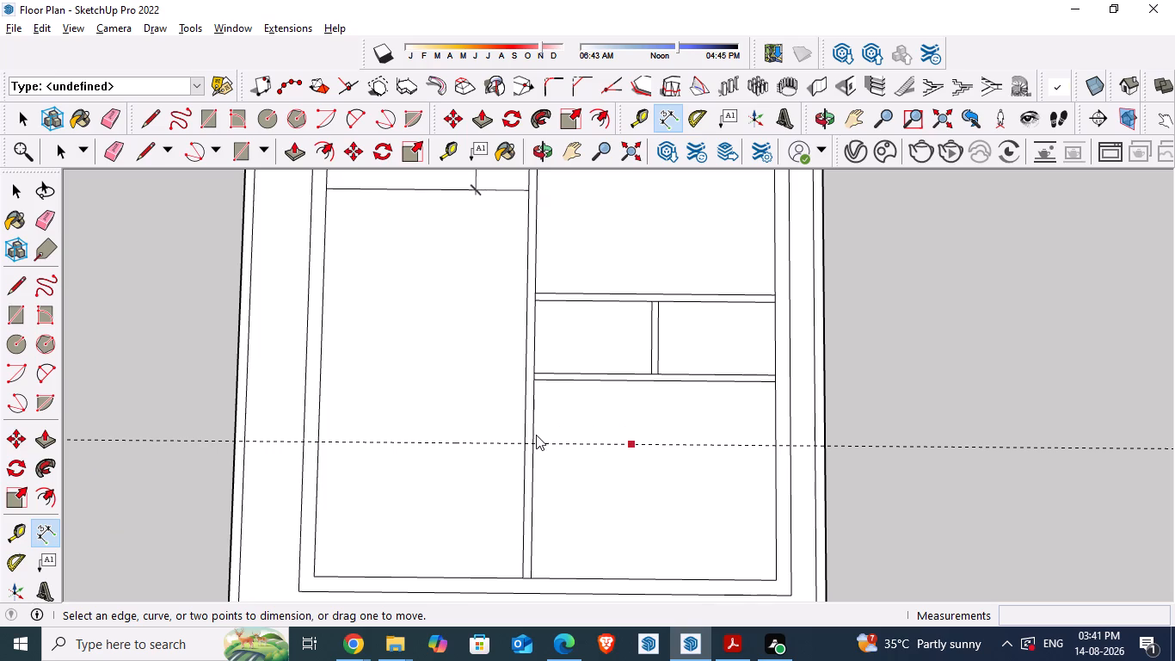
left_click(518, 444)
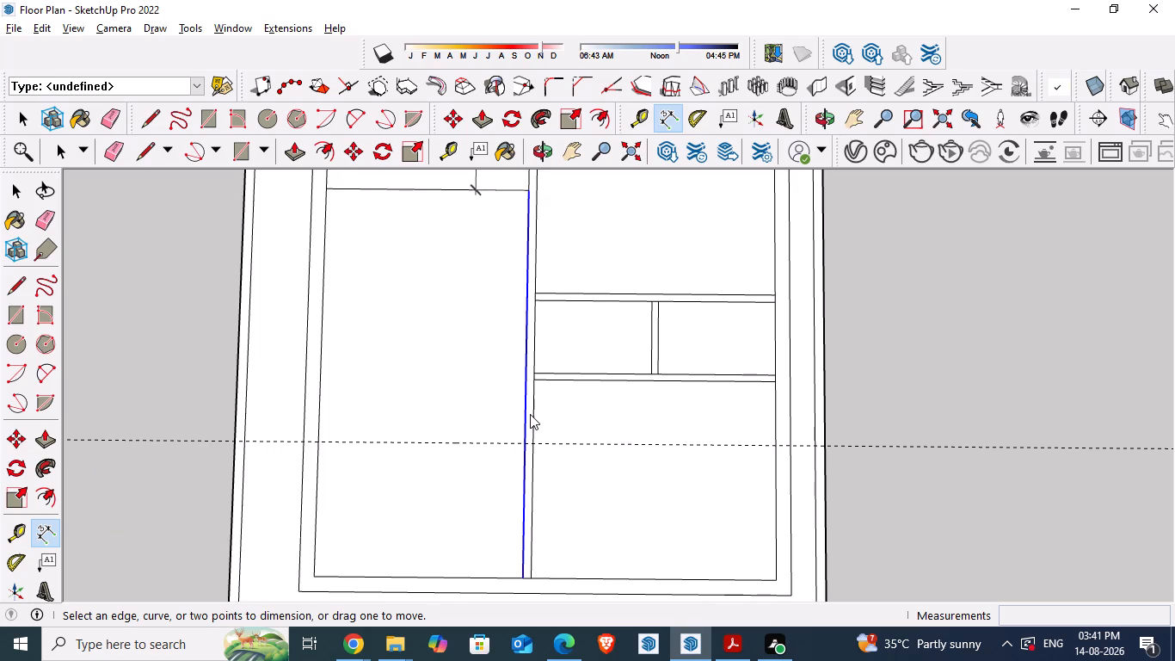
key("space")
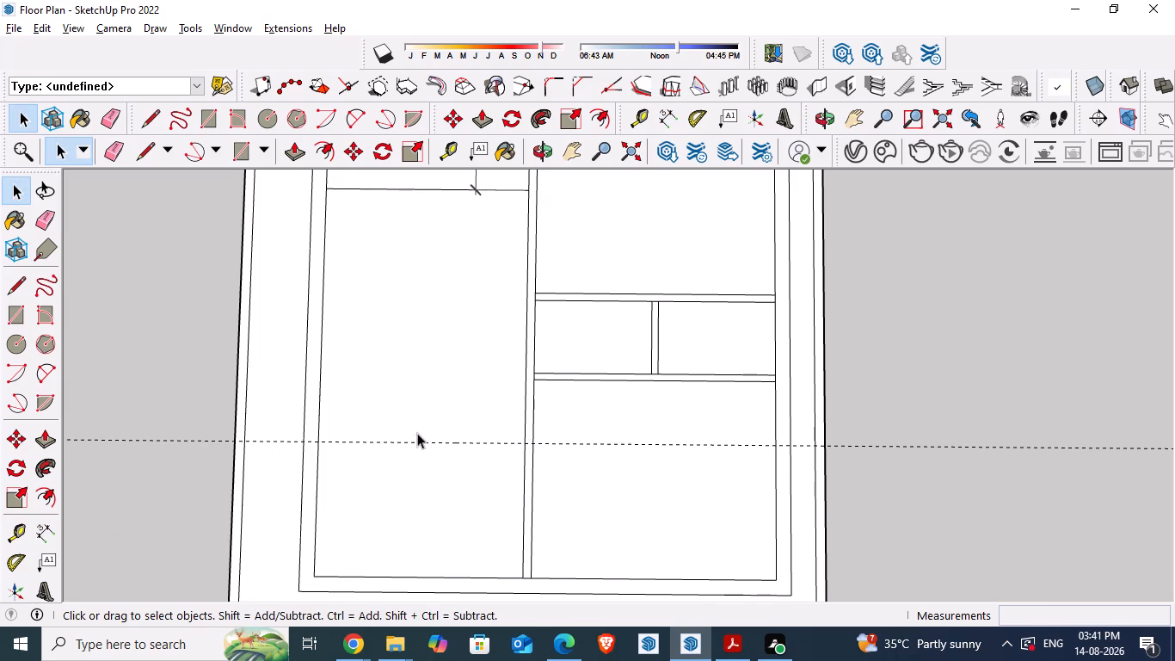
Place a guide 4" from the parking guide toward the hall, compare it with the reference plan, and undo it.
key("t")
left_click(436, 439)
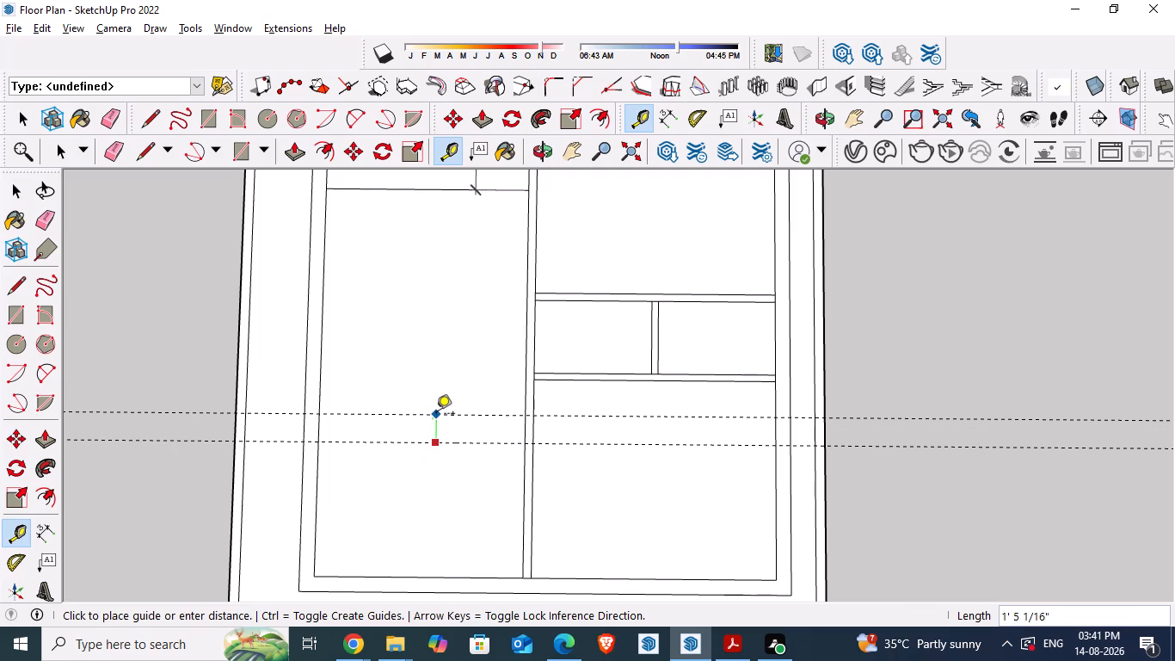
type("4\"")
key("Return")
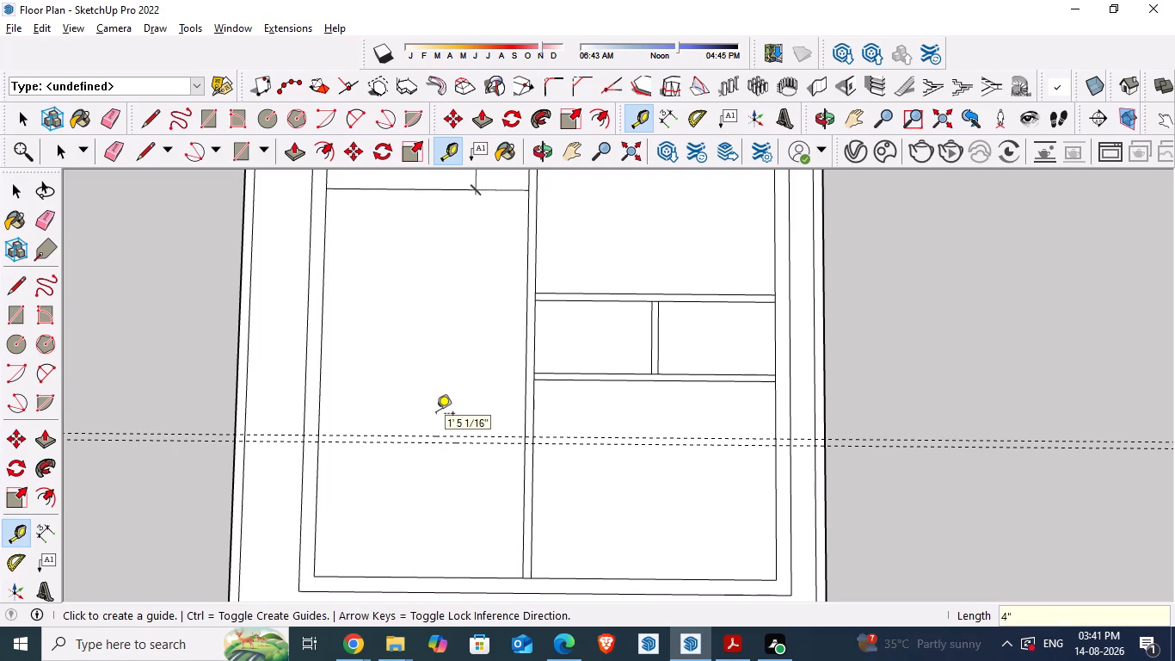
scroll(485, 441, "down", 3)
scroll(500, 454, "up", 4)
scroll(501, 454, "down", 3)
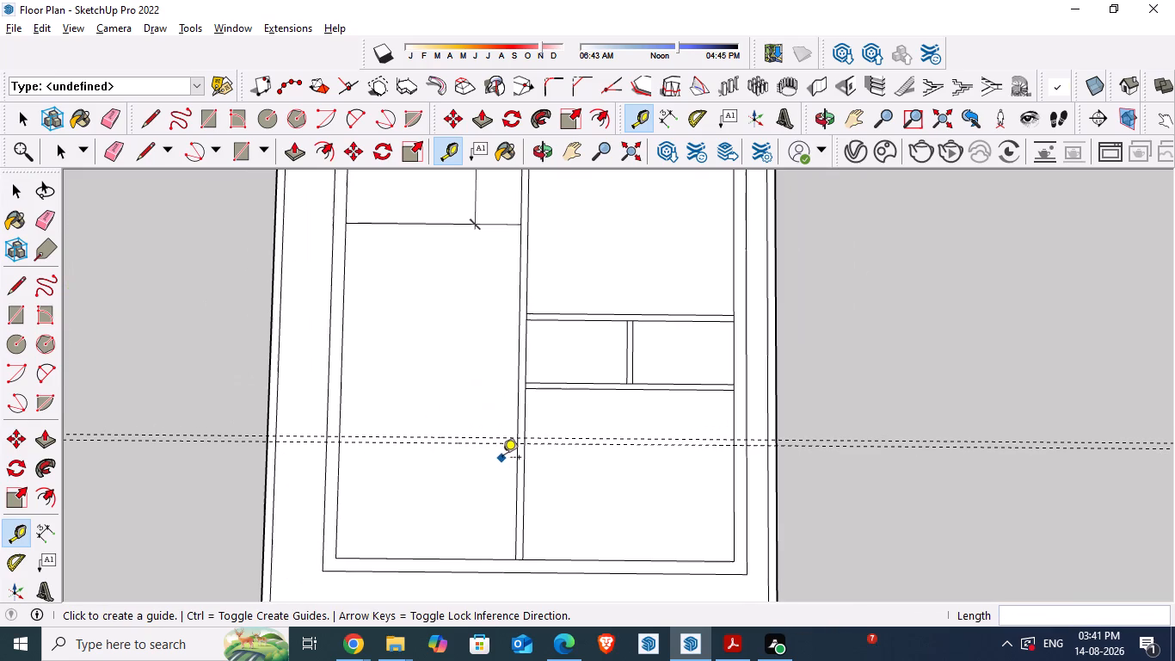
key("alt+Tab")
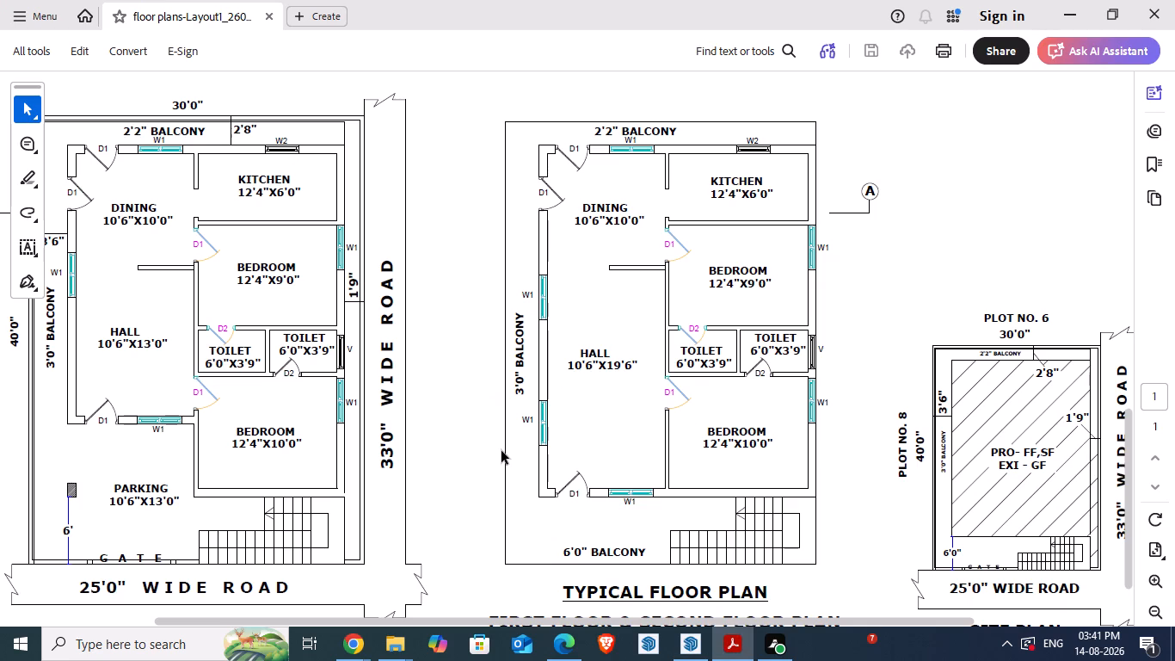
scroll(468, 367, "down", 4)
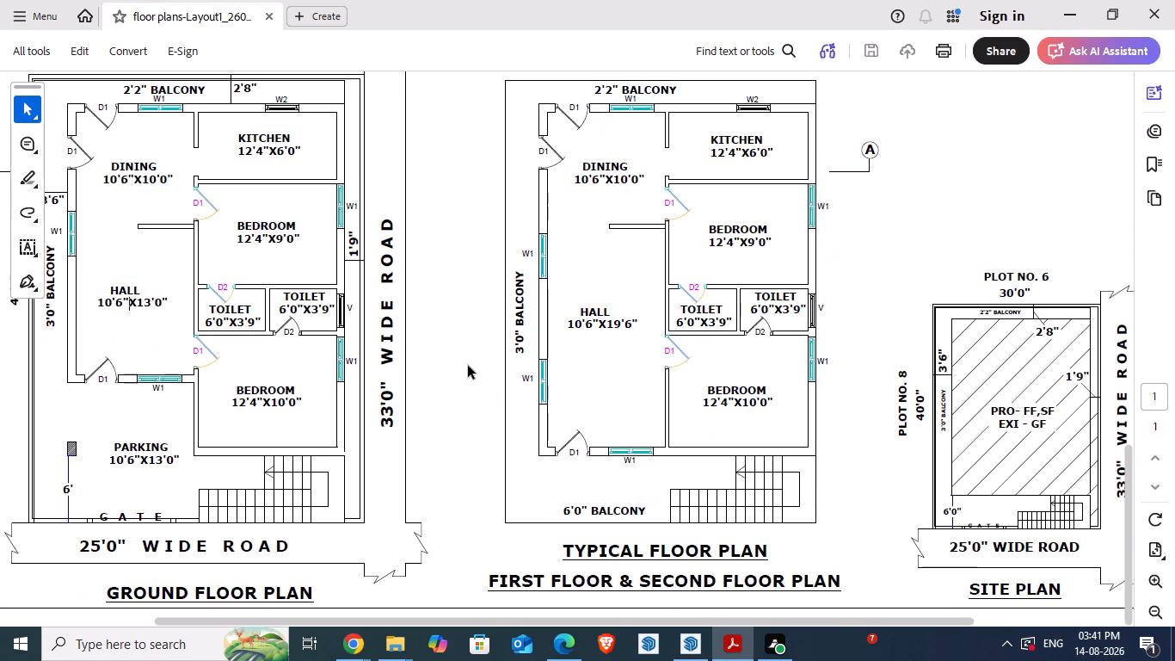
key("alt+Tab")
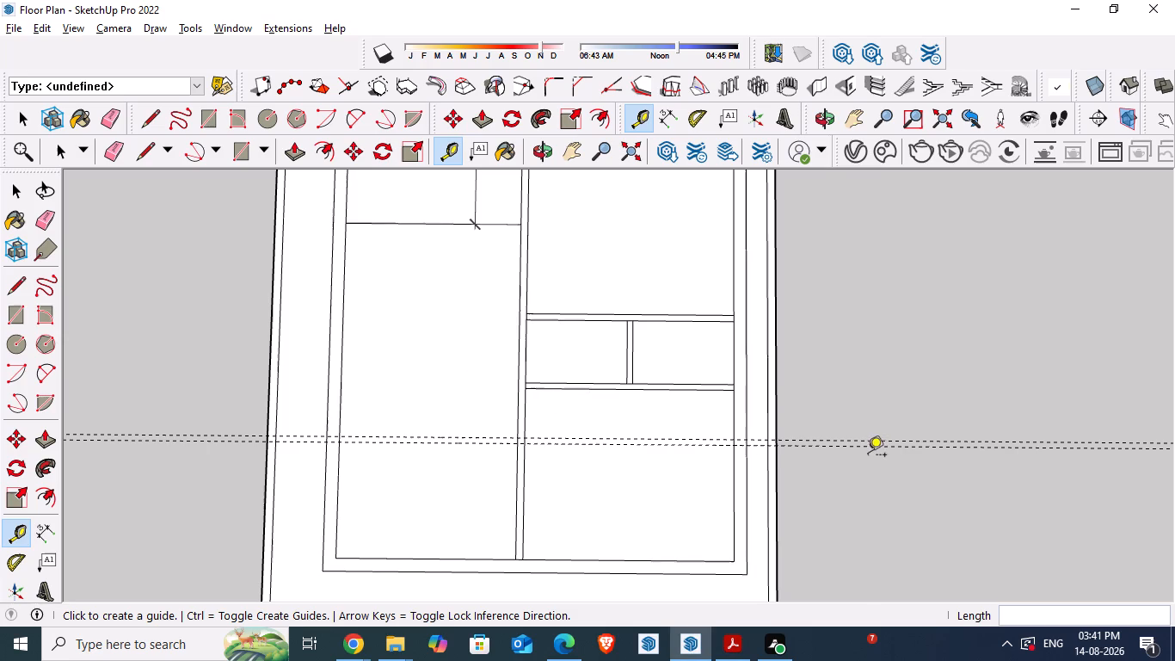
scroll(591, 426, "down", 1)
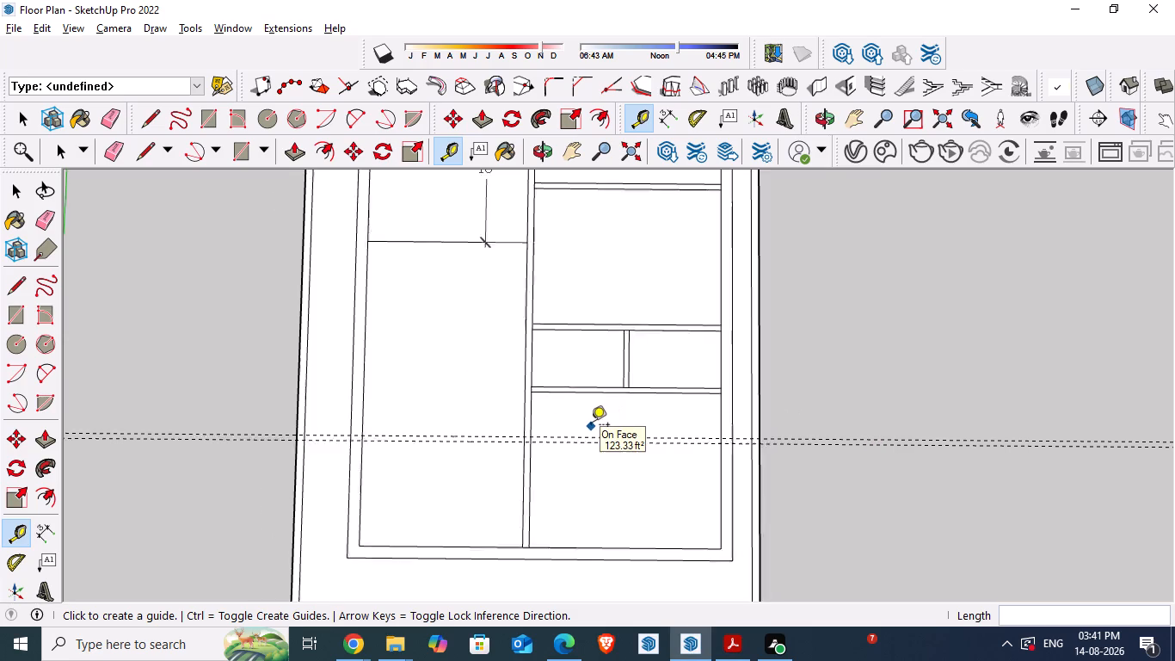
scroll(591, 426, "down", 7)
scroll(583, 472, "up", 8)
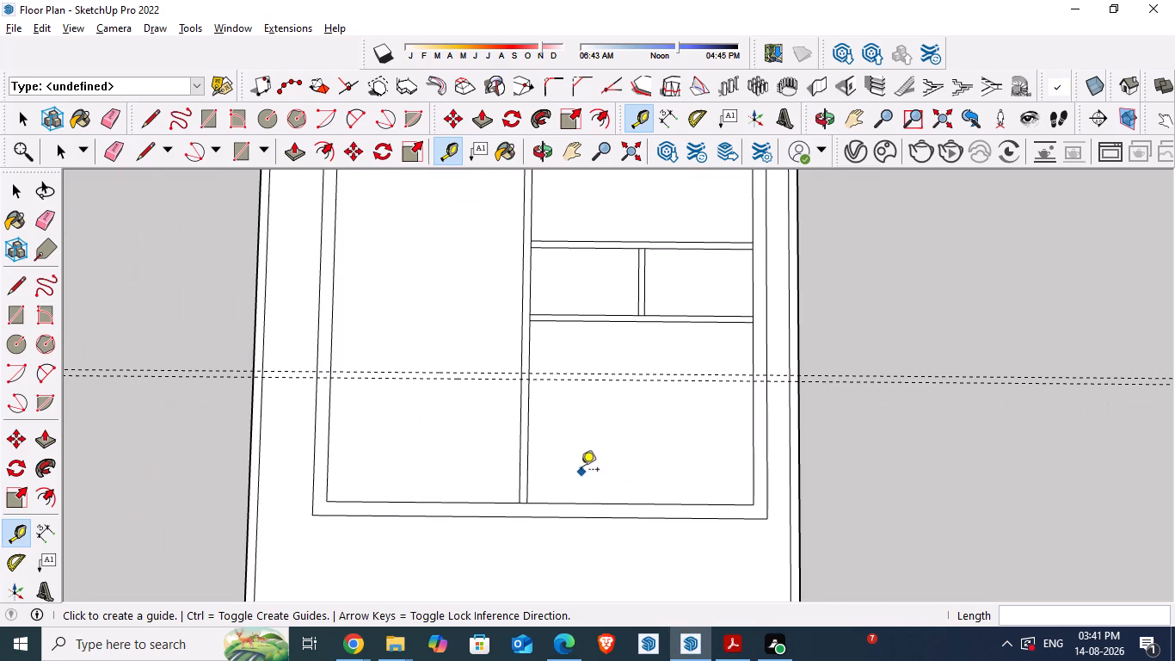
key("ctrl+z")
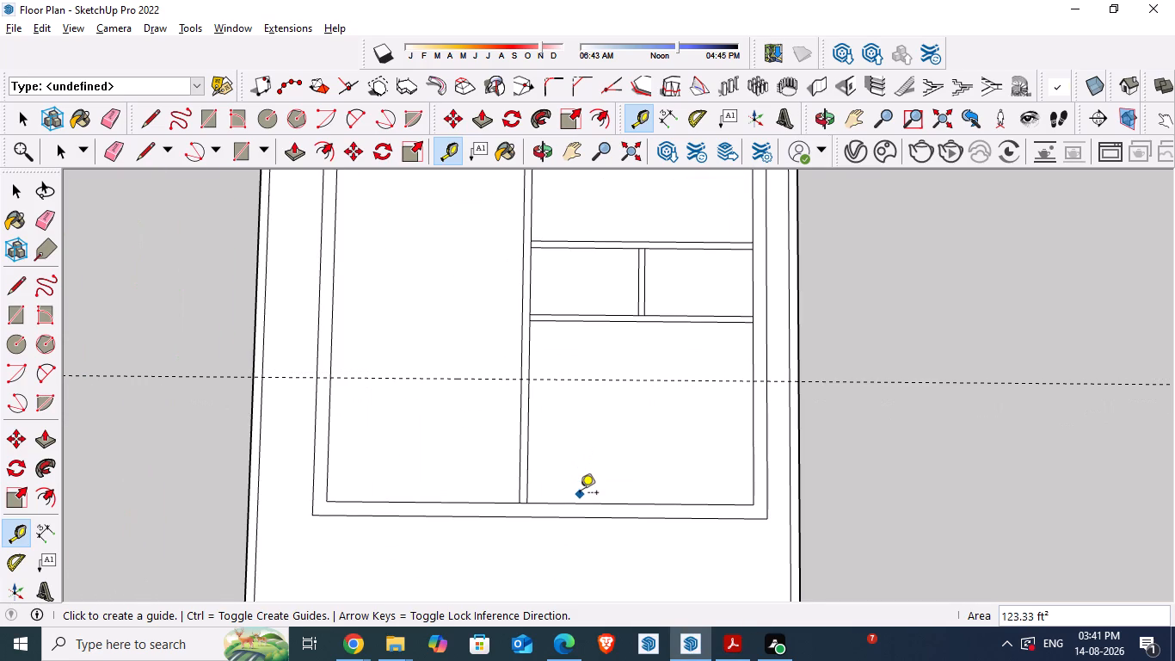
Recheck the wall between hall and parking in the reference plan and place a guide 9" from the parking guide toward the hall.
scroll(580, 494, "up", 2)
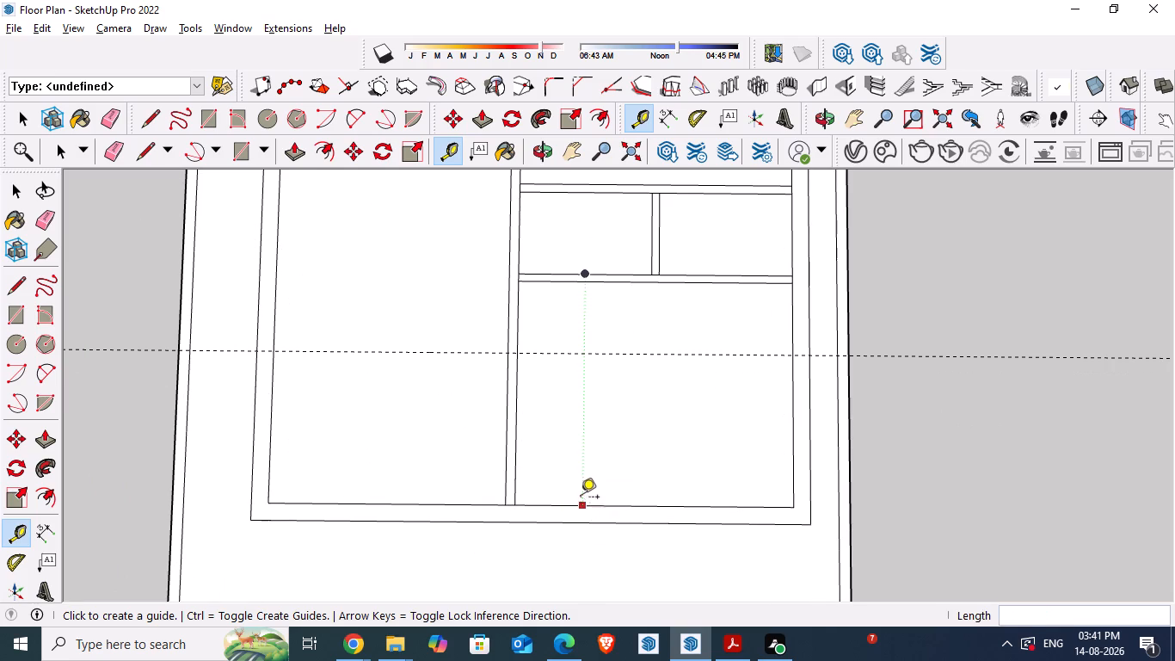
key("alt+Tab")
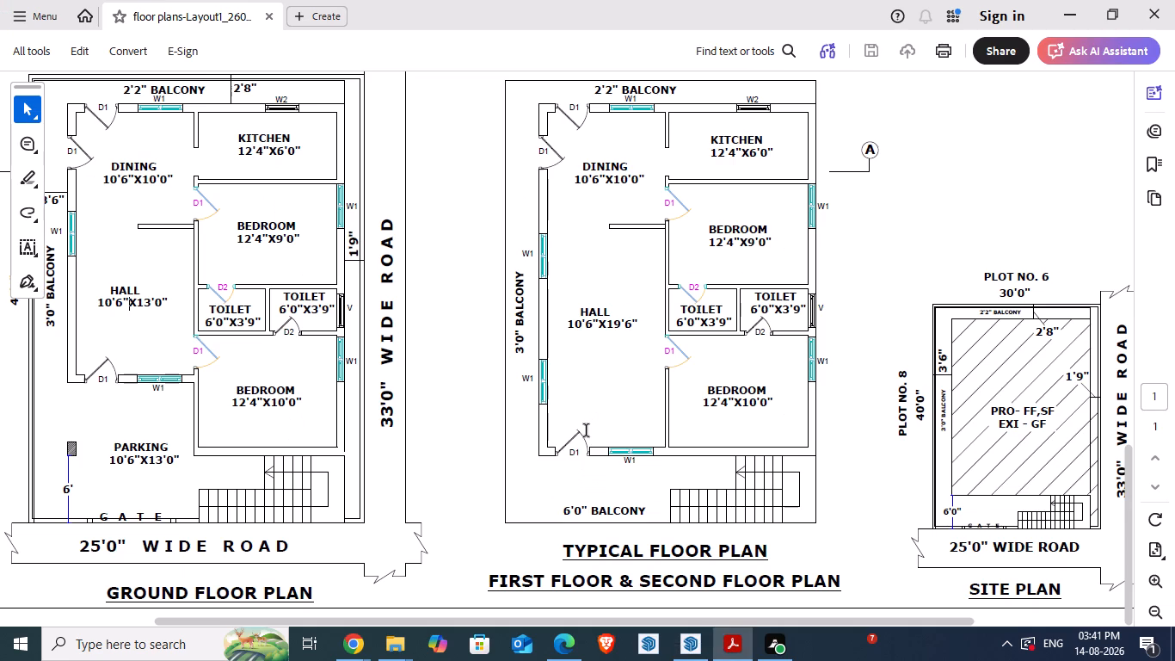
key("alt+Tab")
scroll(594, 417, "down", 4)
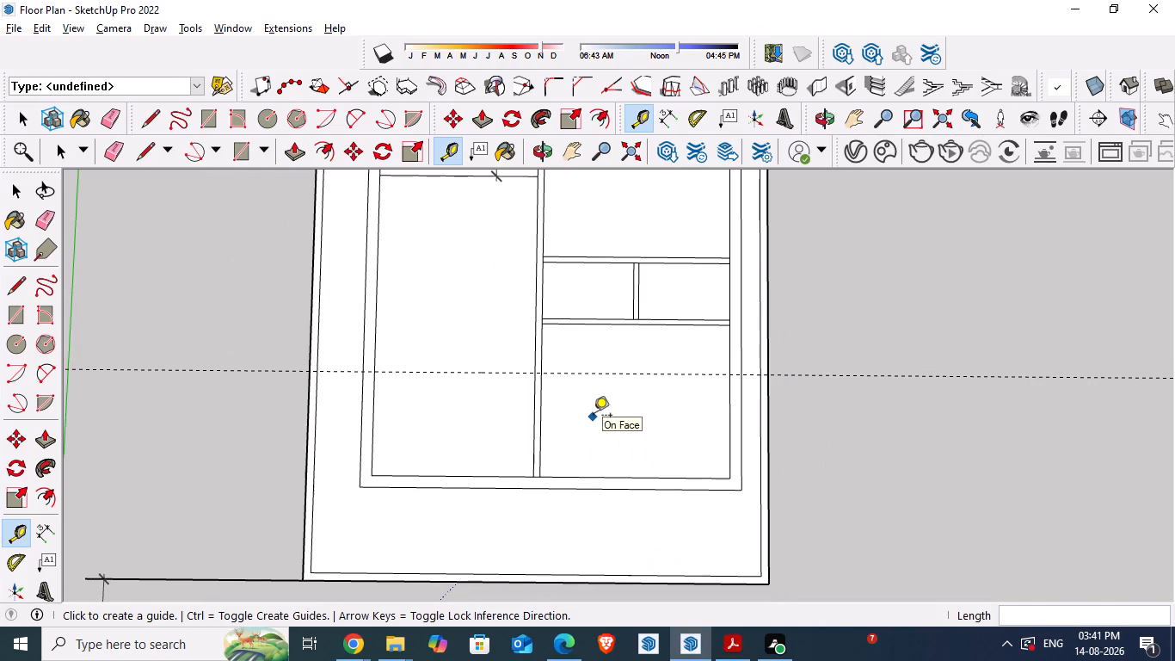
key("alt+Tab")
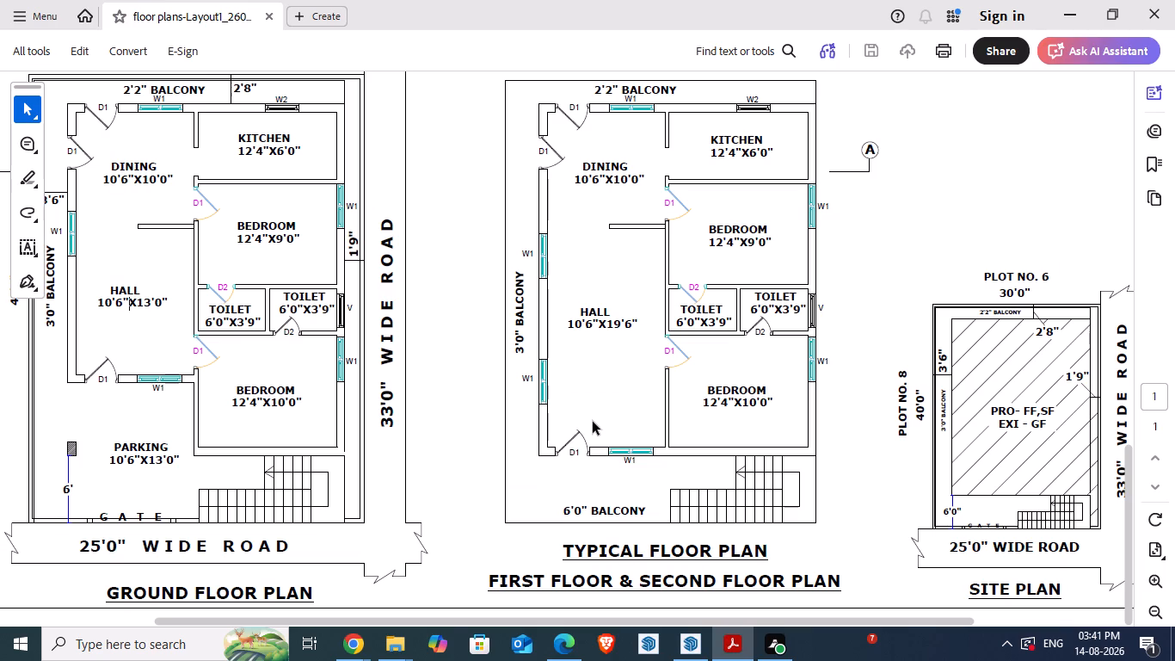
key("alt+Tab")
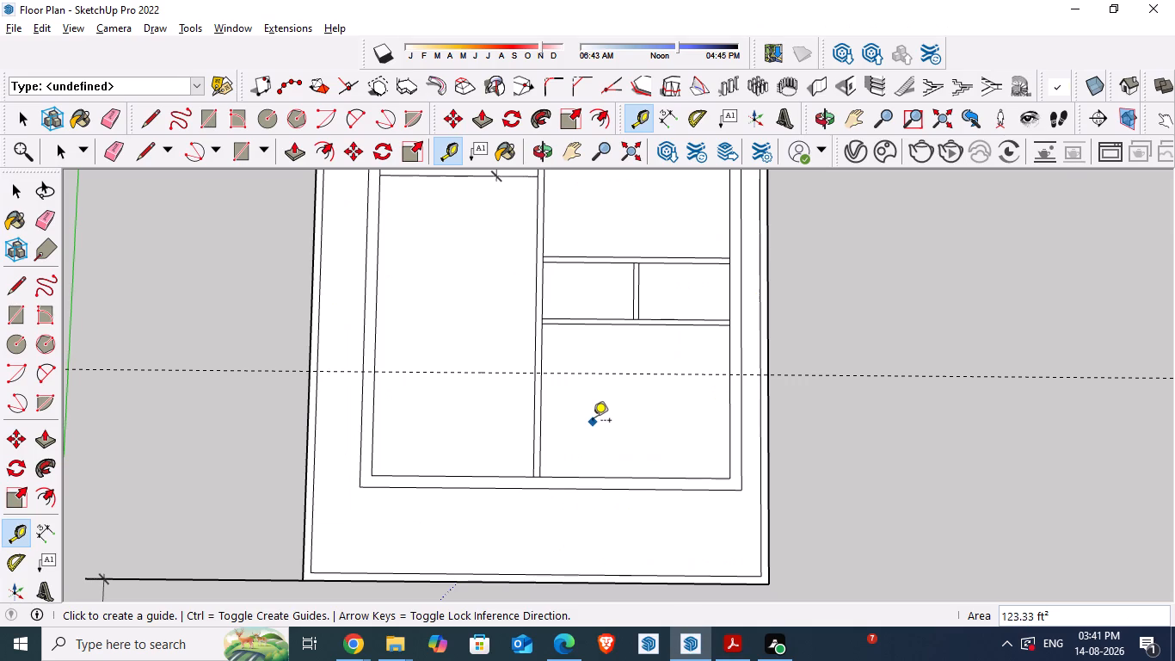
left_click(496, 377)
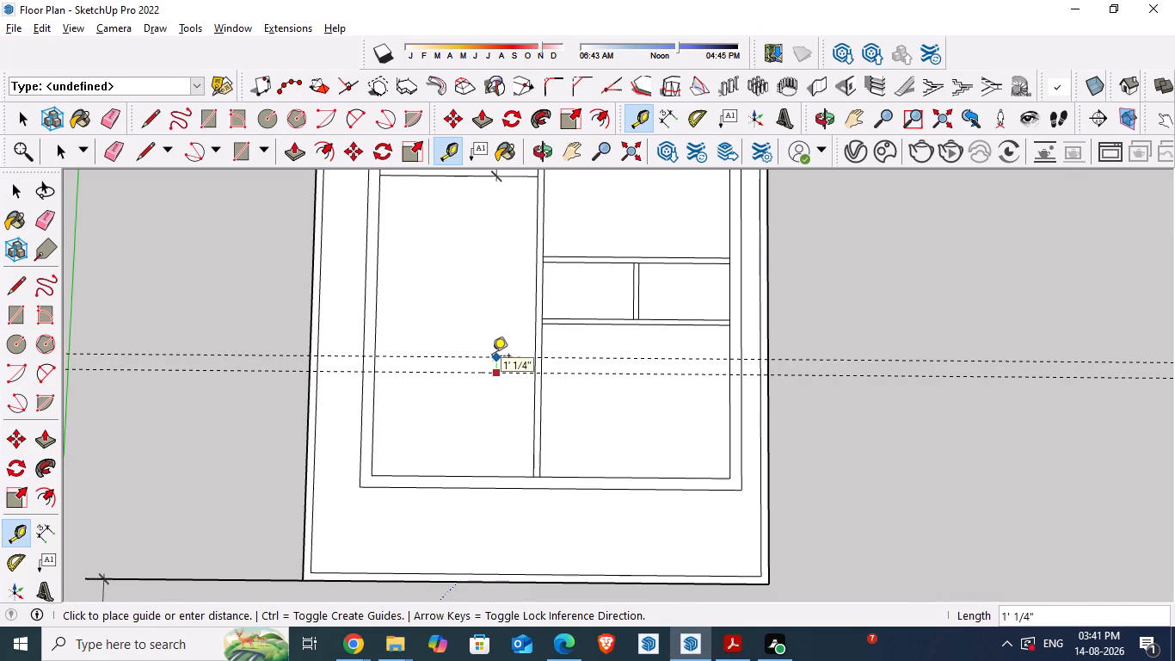
type("9\"")
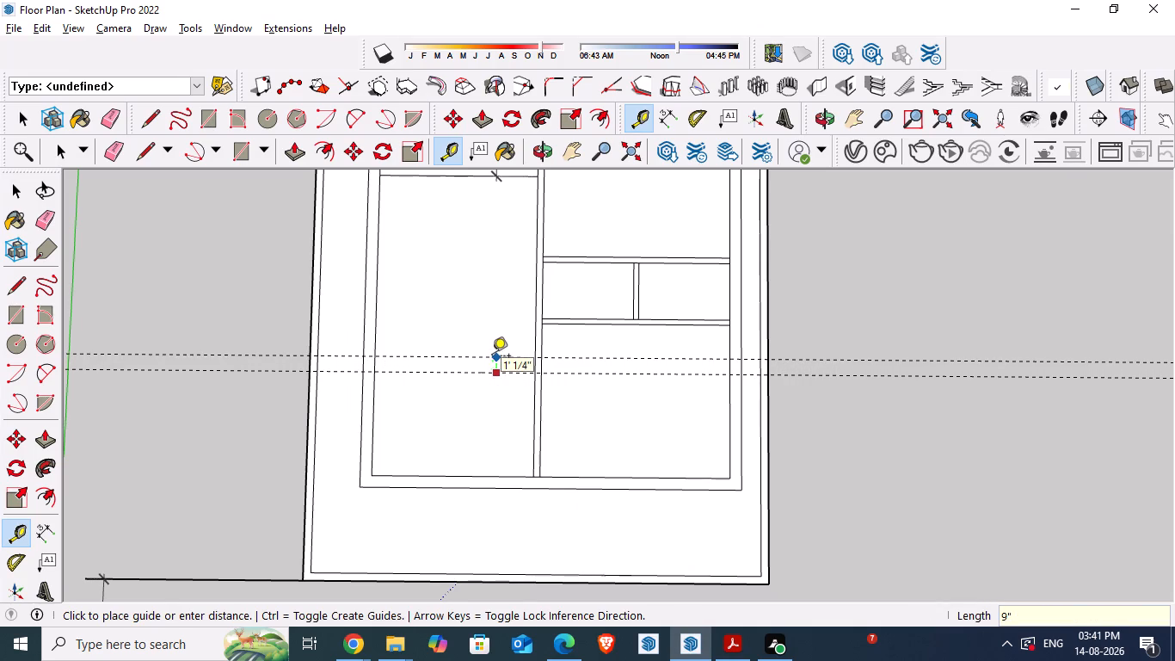
key("Return")
Dimension the hall's length from the dining partition line to the 9" wall guide, placing it inside the hall.
key("alt+Tab")
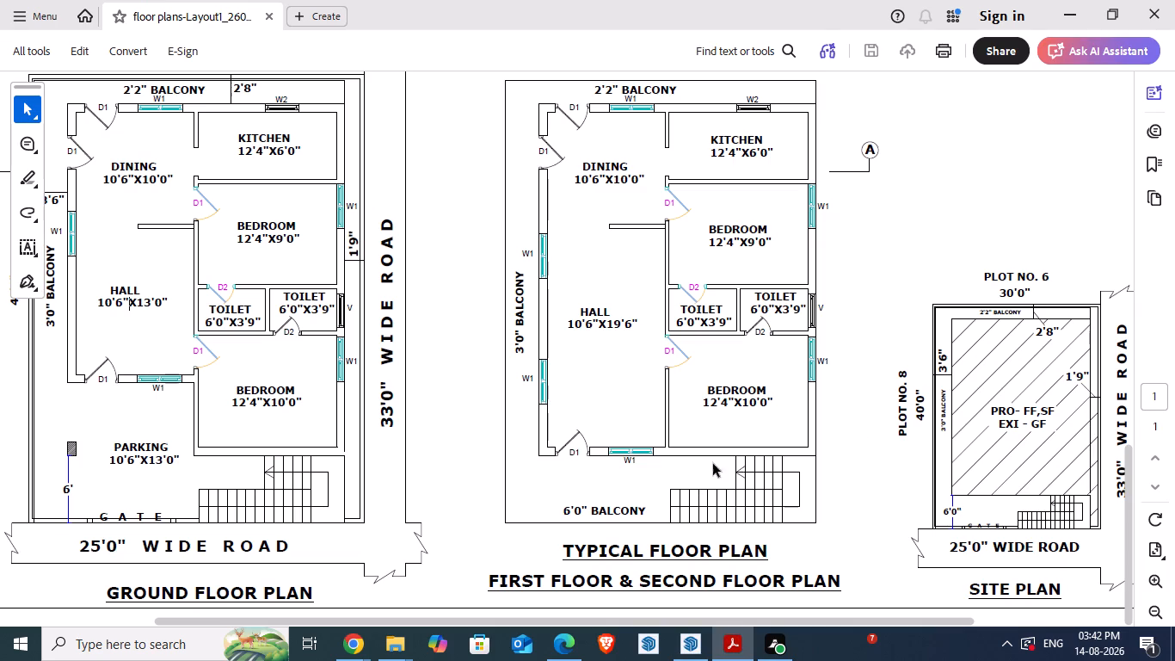
key("alt+Tab")
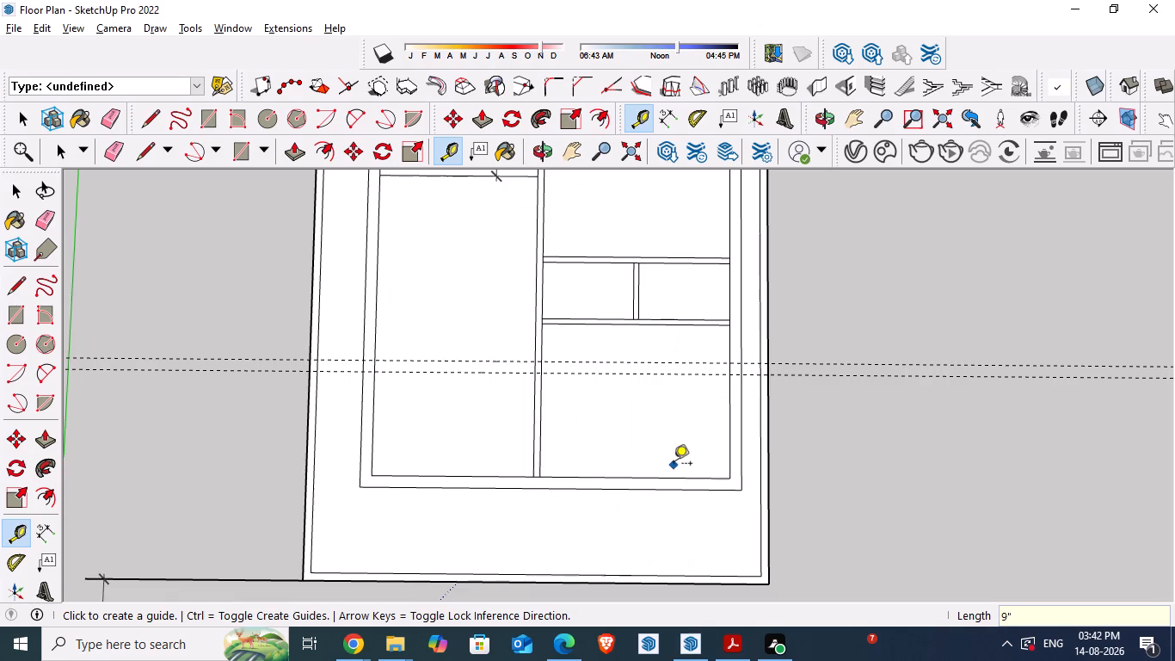
scroll(652, 427, "down", 4)
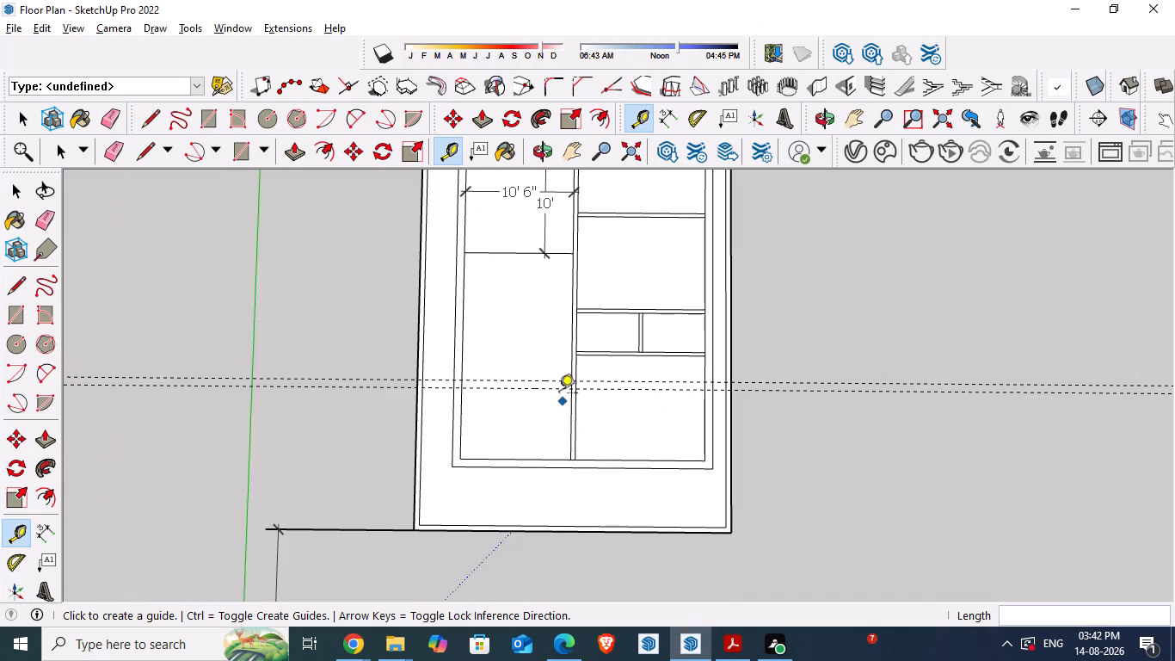
scroll(539, 295, "up", 3)
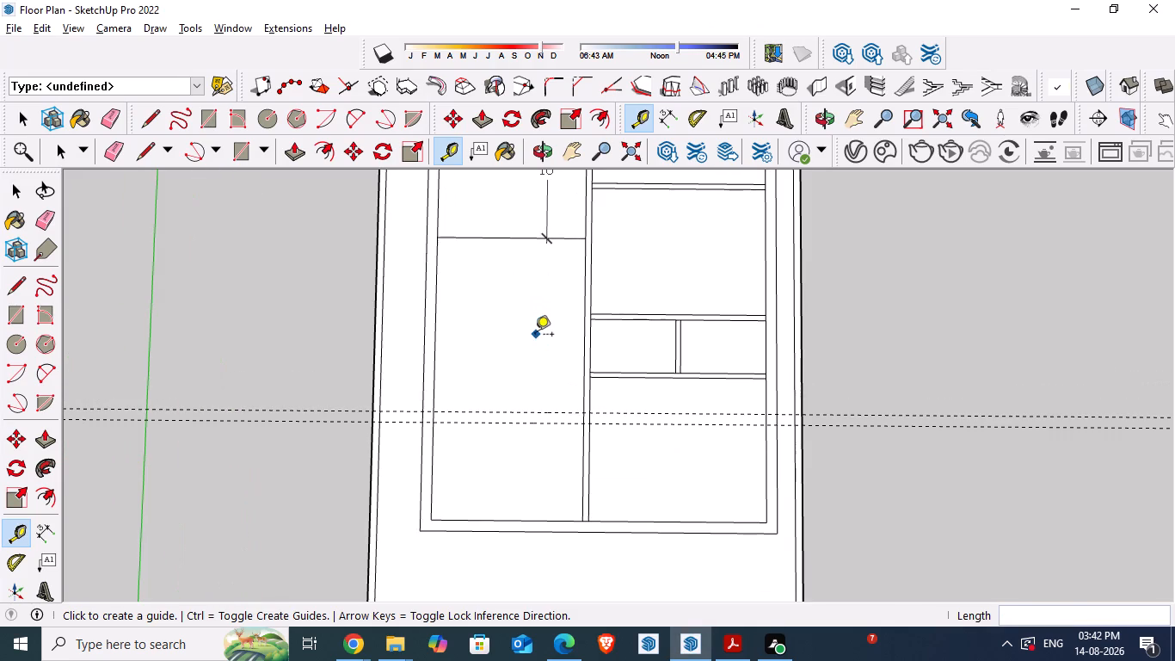
key("alt+Tab")
key("alt+Tab")
left_click(46, 530)
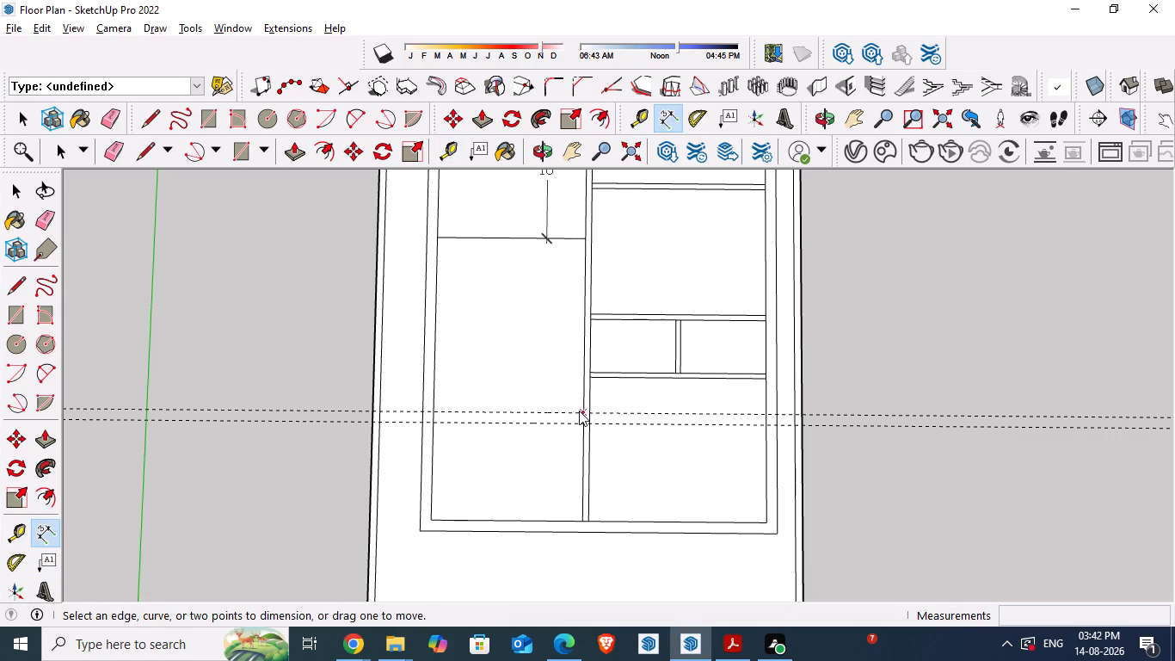
left_click(579, 411)
left_click(582, 238)
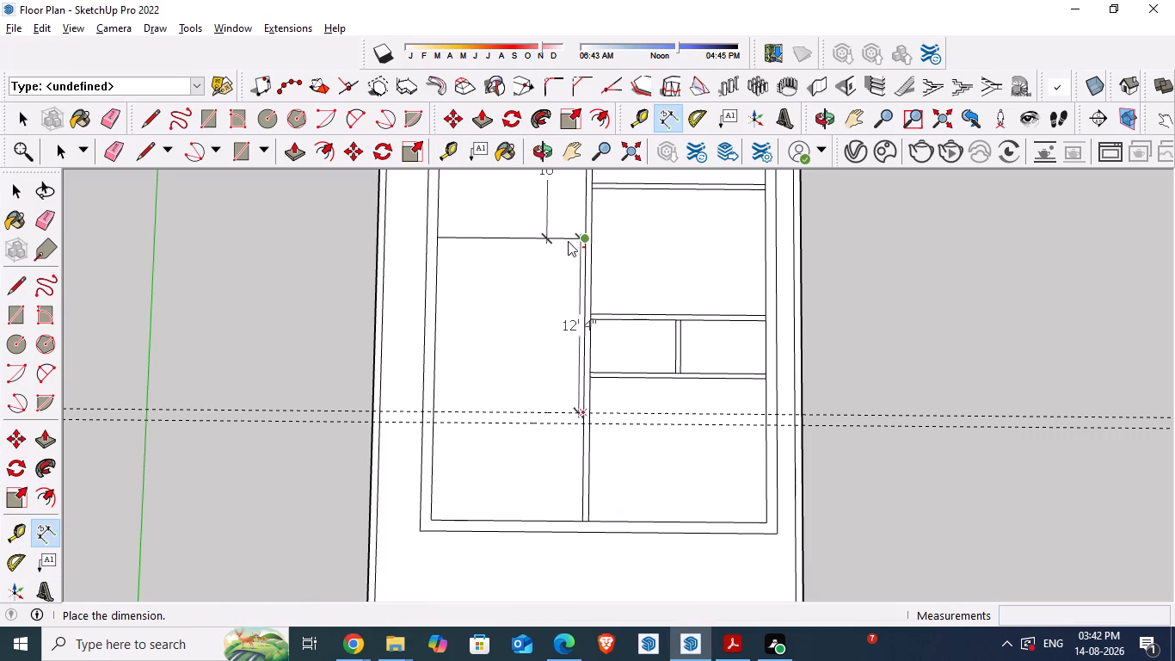
left_click(550, 245)
scroll(386, 554, "down", 3)
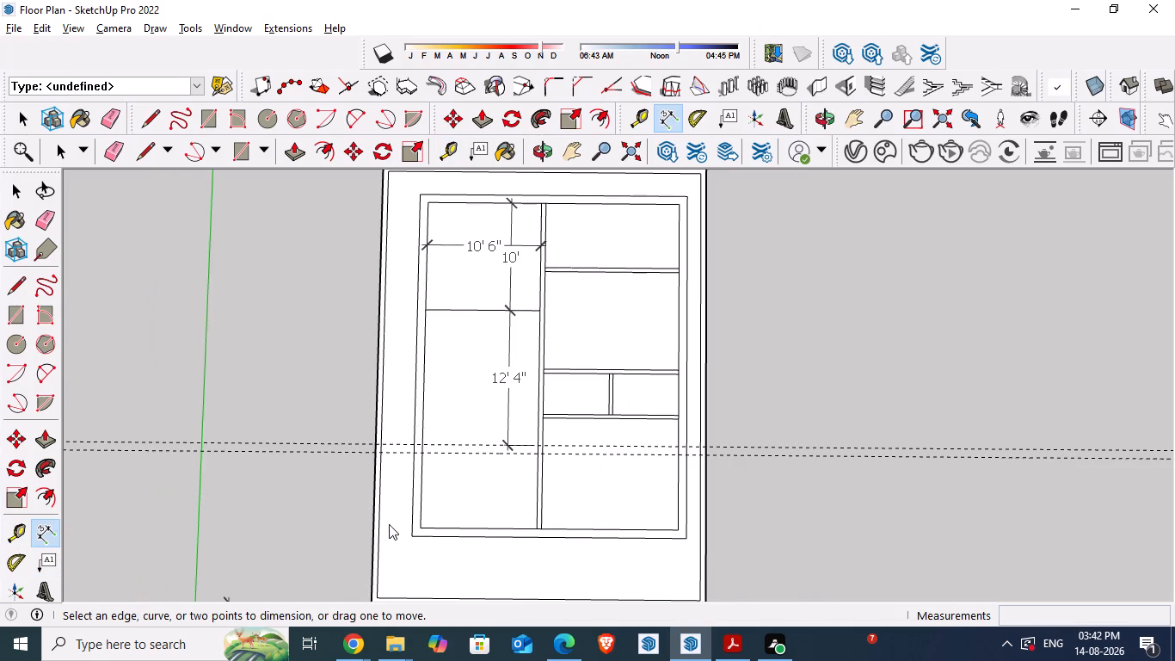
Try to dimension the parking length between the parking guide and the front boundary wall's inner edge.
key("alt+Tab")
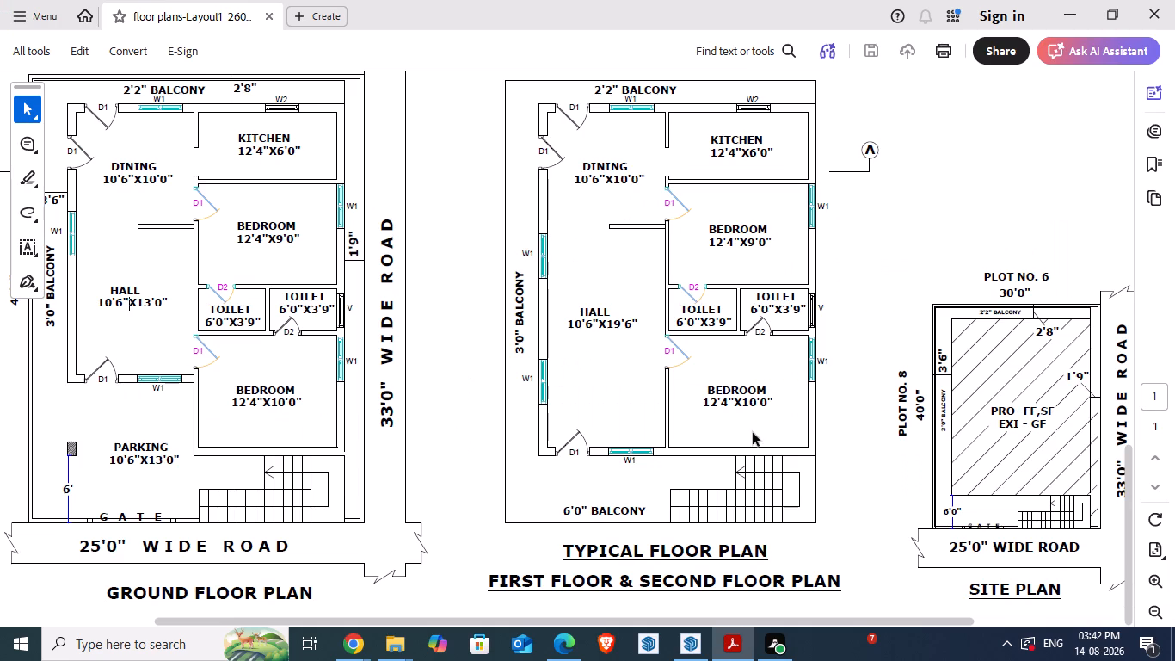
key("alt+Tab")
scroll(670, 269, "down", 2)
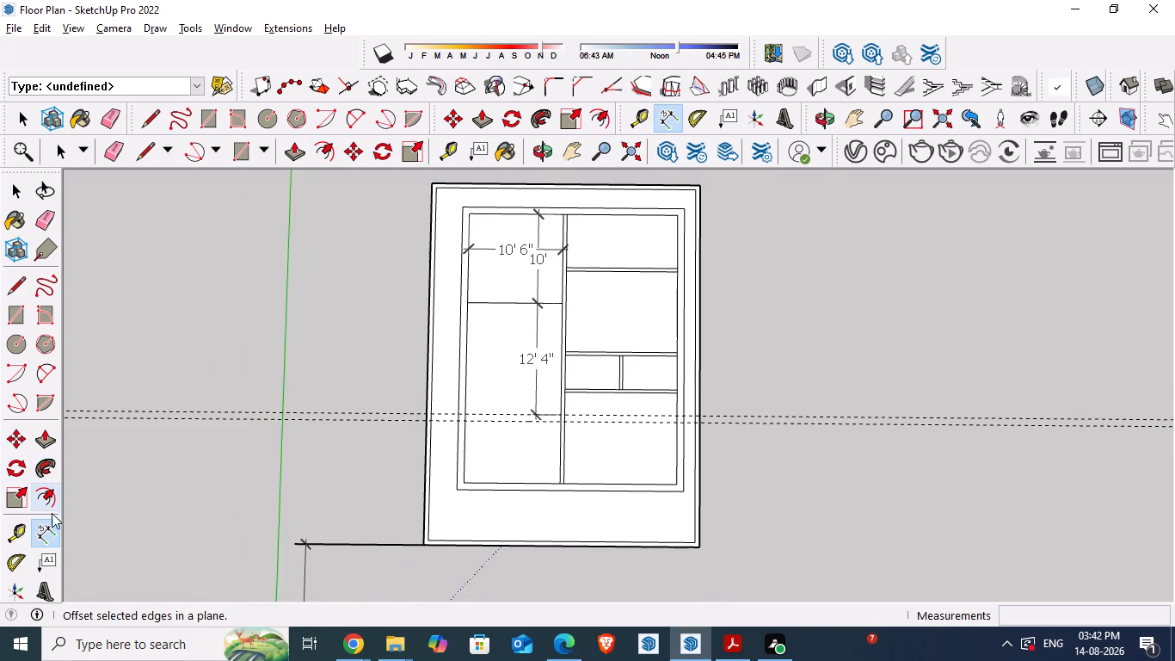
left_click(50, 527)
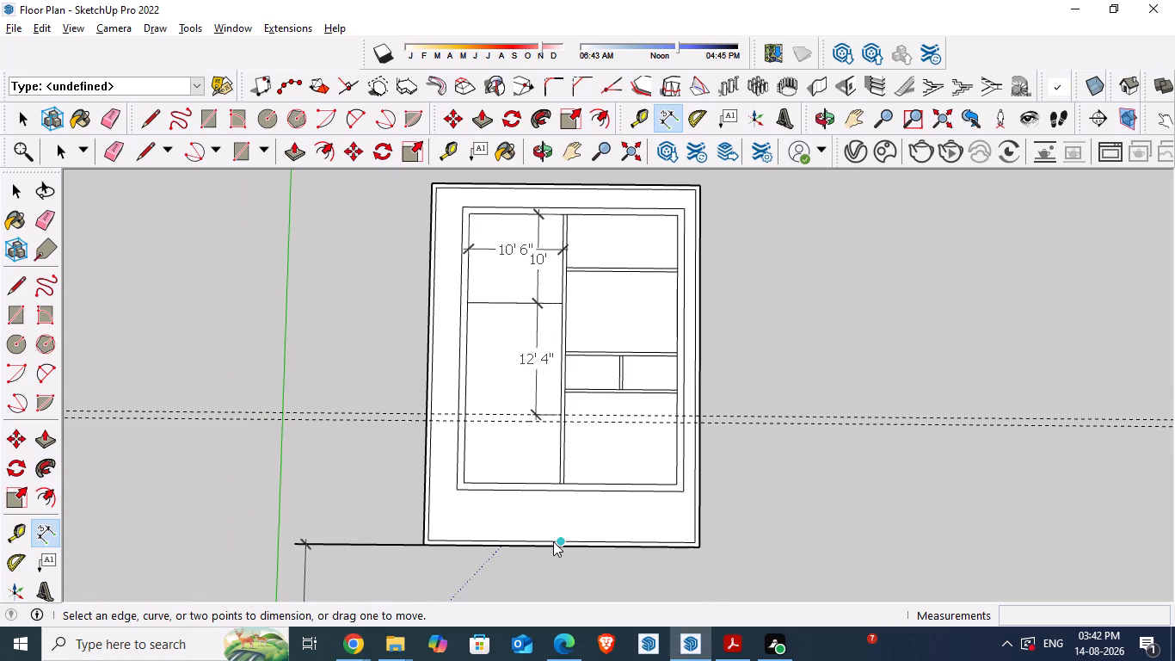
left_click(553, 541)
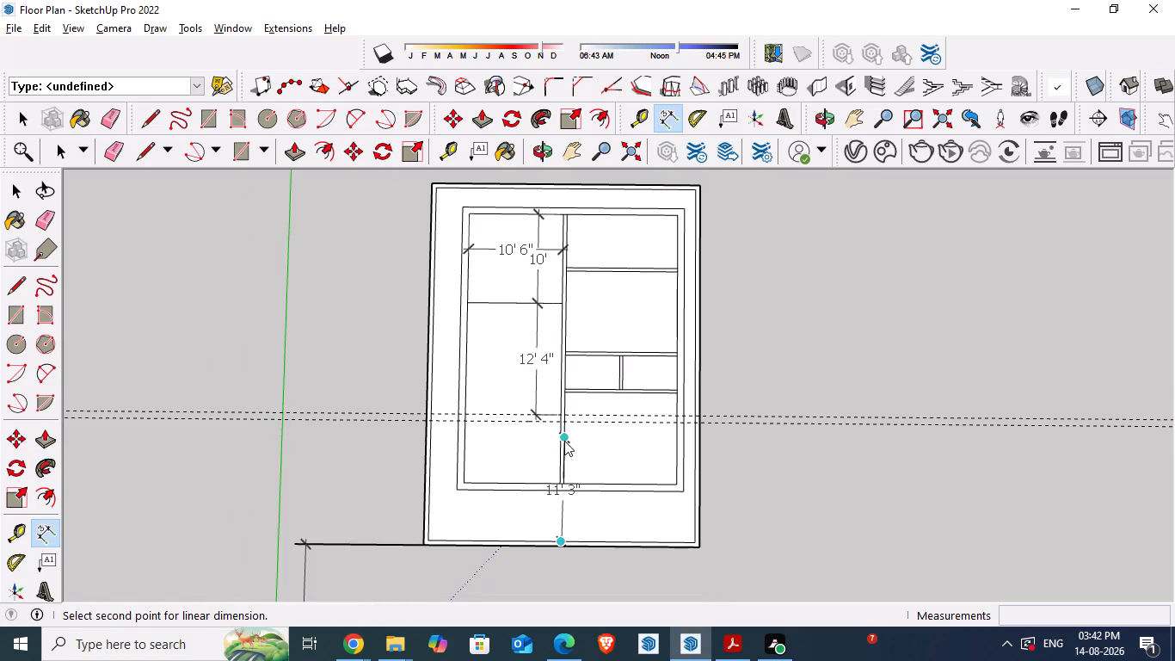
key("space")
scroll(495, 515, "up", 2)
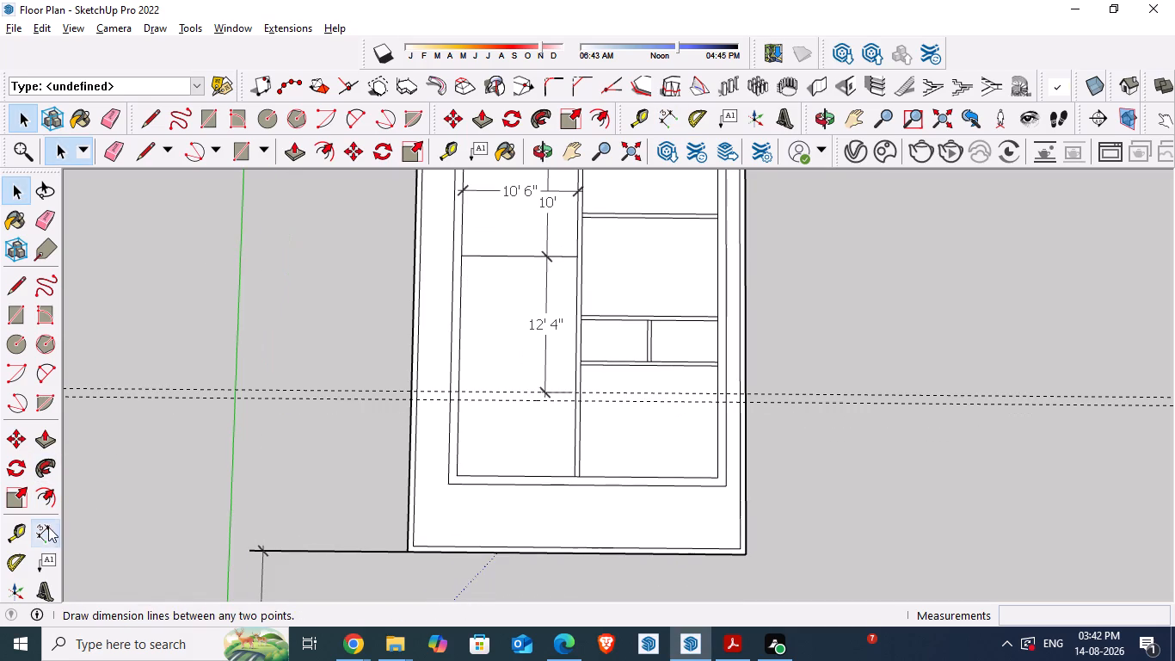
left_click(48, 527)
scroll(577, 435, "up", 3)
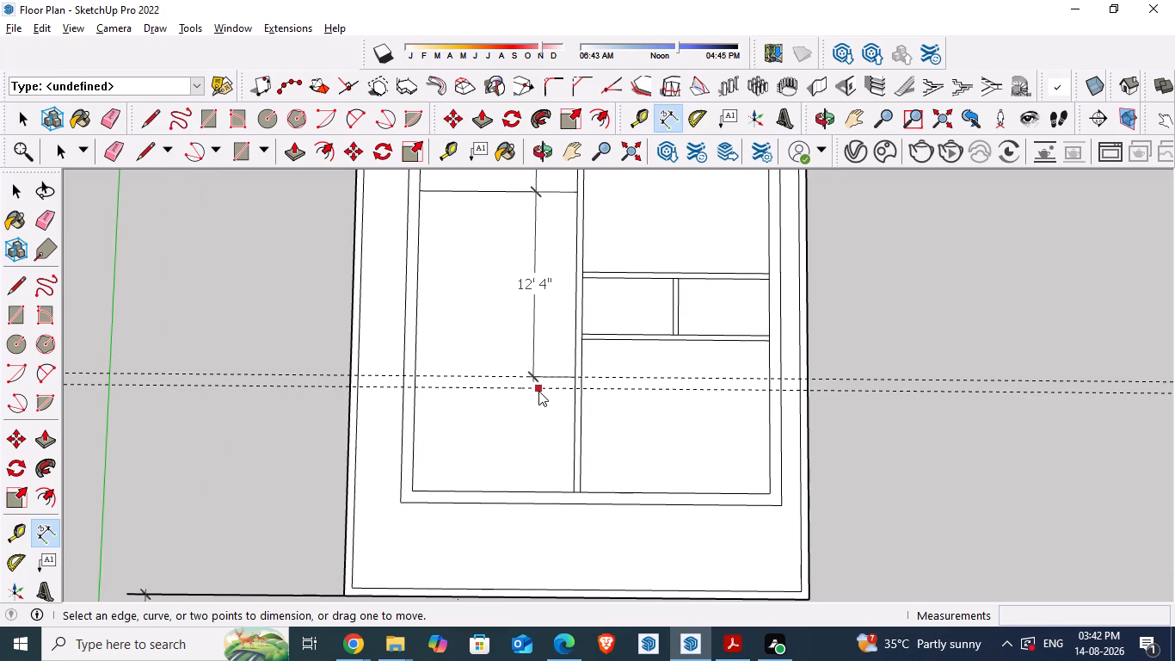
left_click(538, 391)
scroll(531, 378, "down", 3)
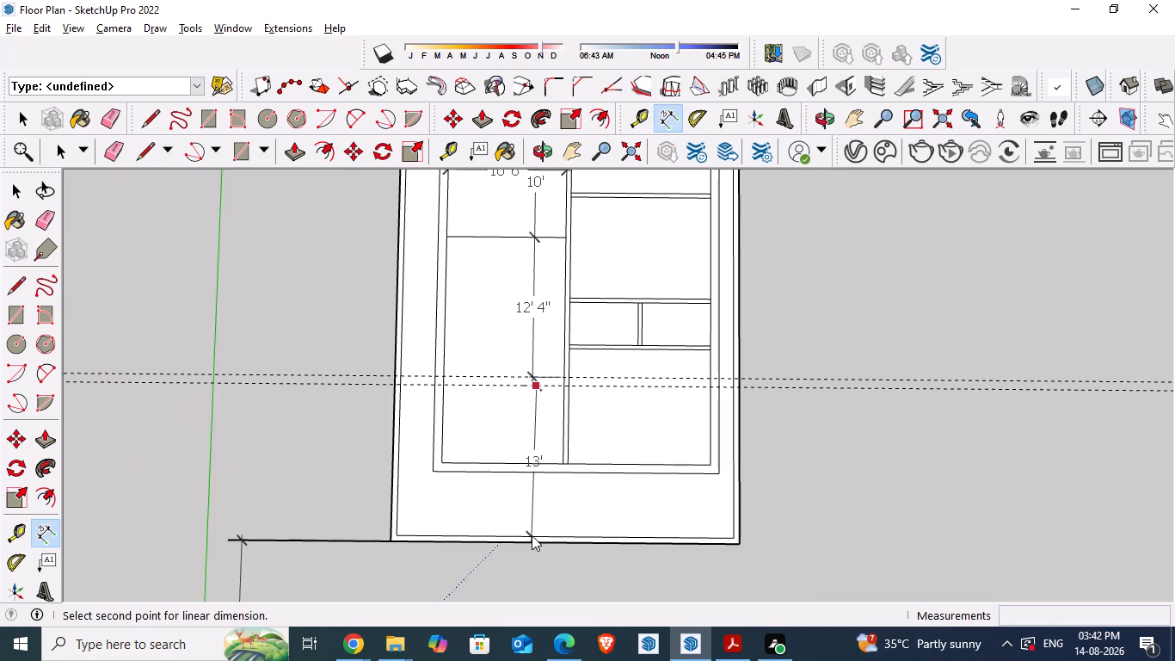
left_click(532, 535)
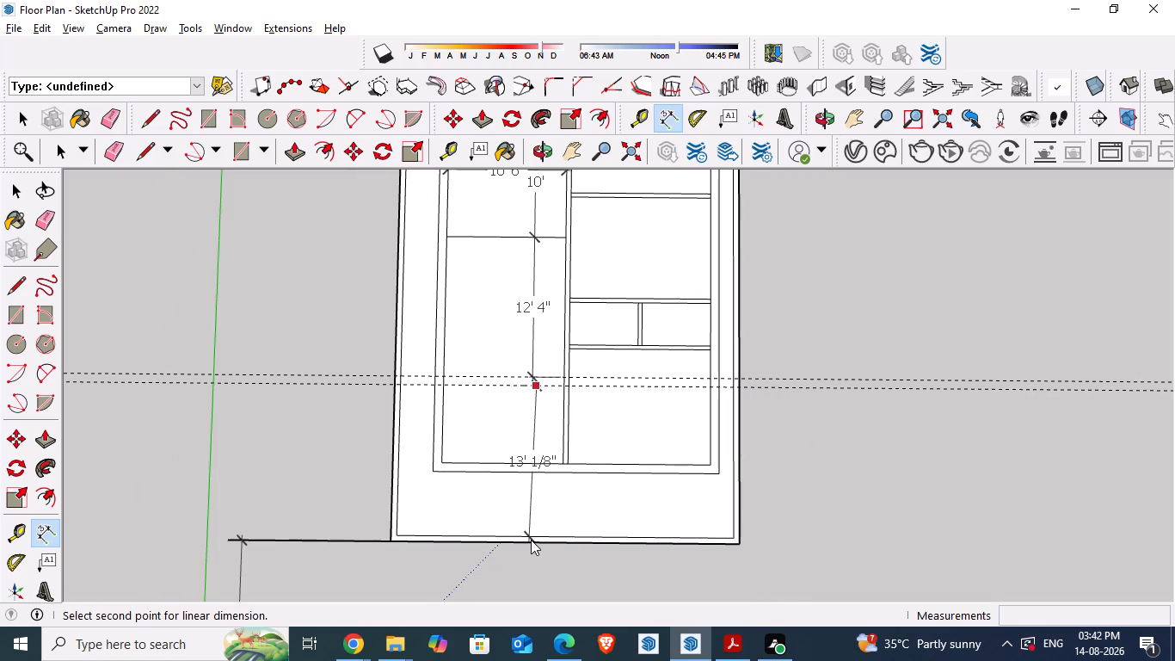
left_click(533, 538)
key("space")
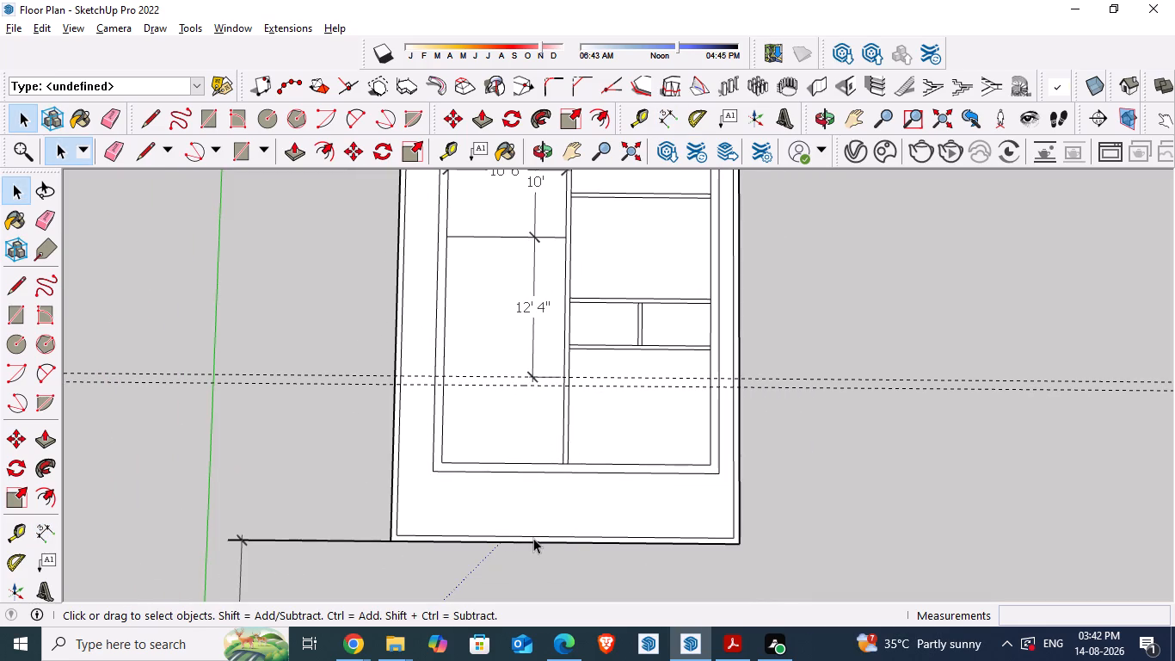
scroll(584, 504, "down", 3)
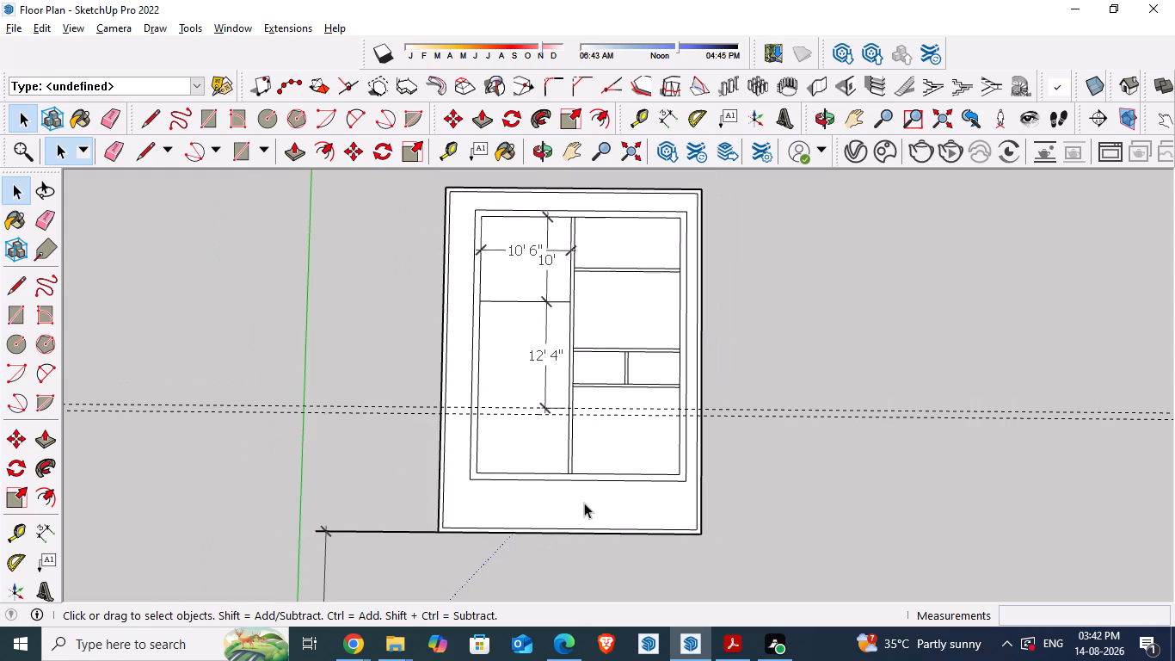
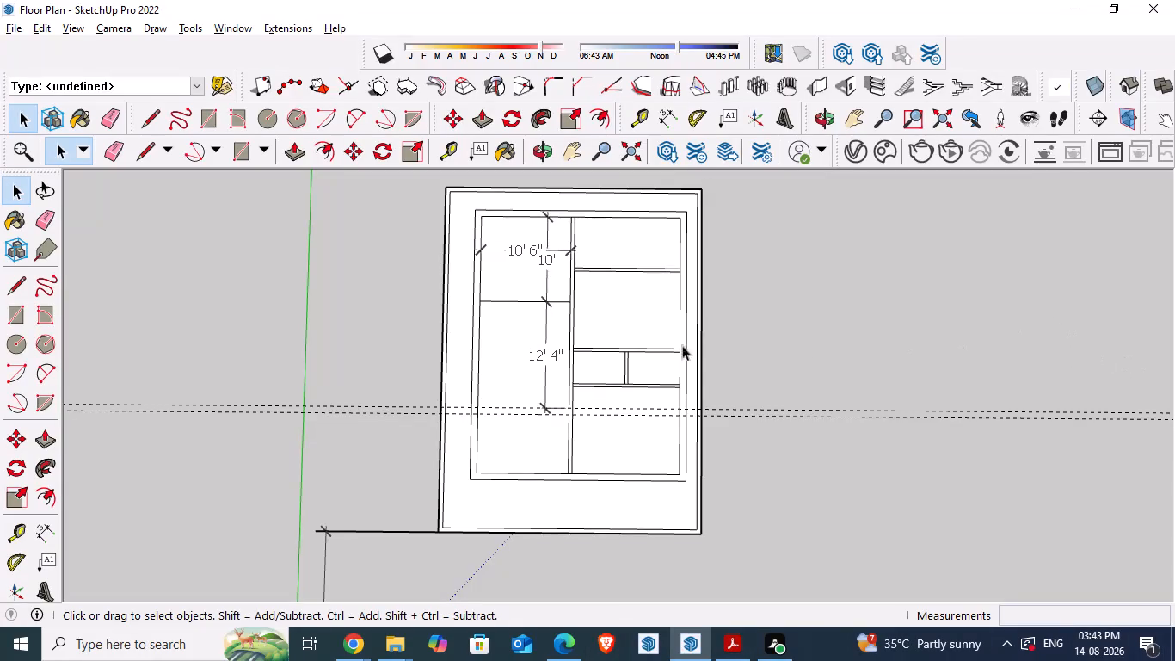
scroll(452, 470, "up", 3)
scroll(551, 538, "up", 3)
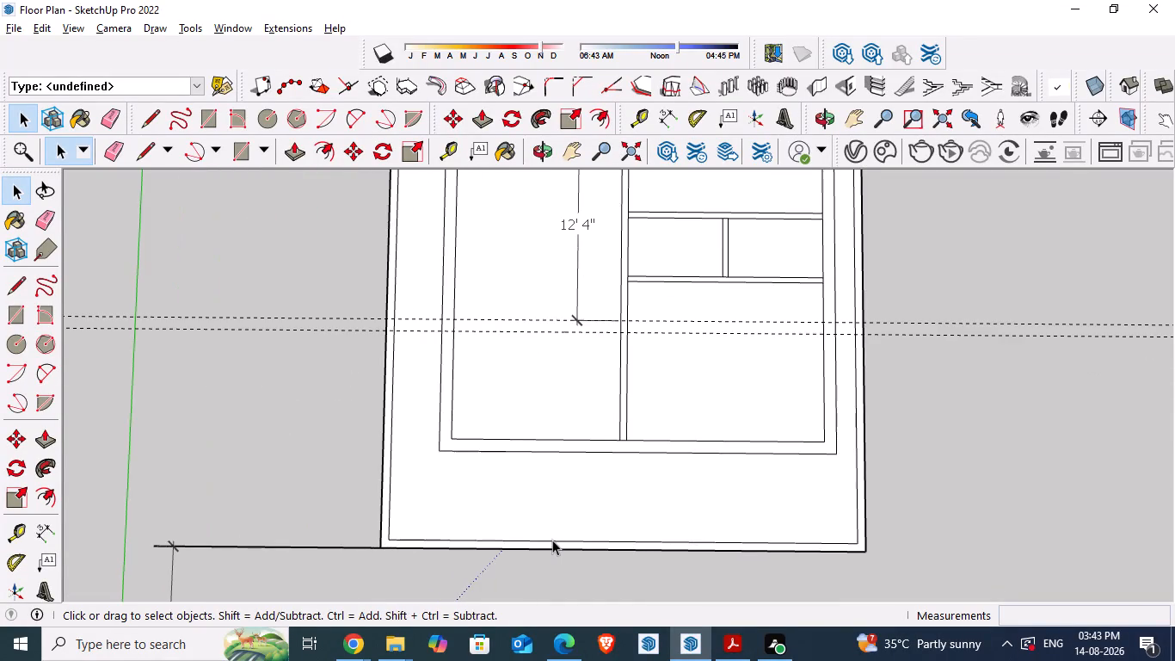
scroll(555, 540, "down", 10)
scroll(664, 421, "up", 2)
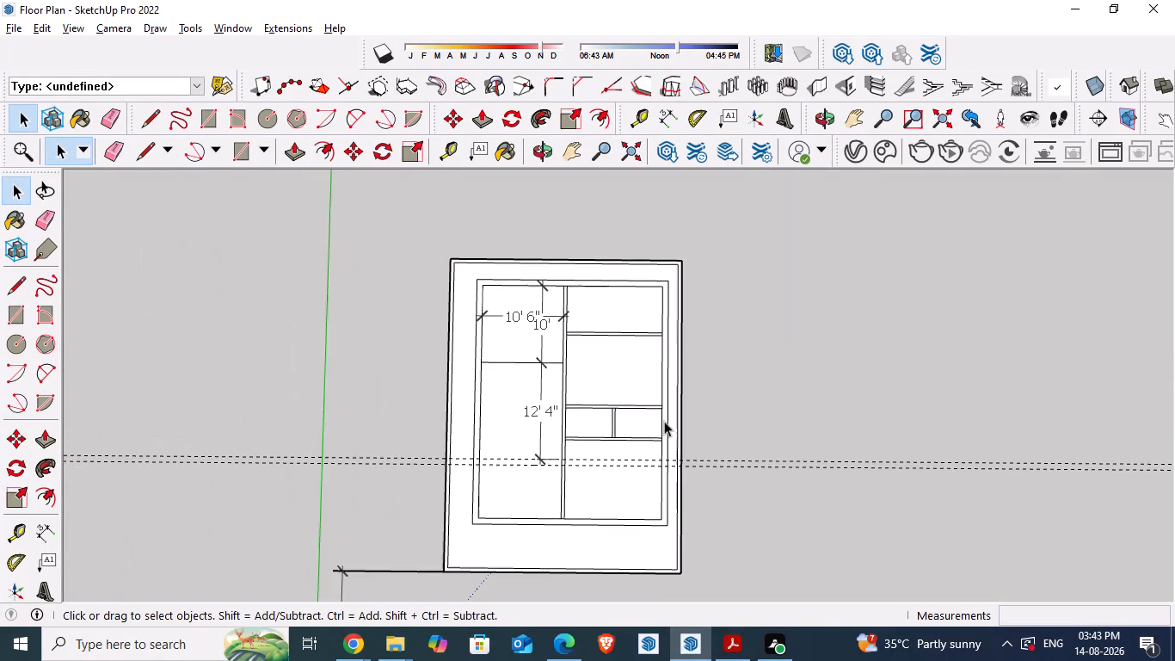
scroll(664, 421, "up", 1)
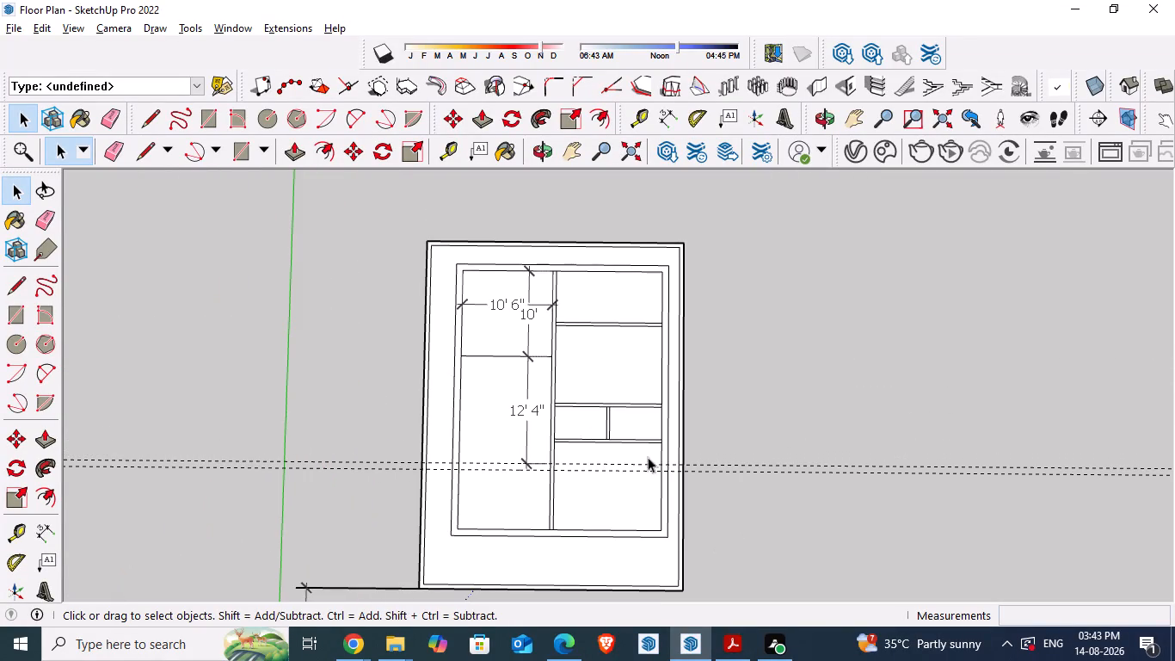
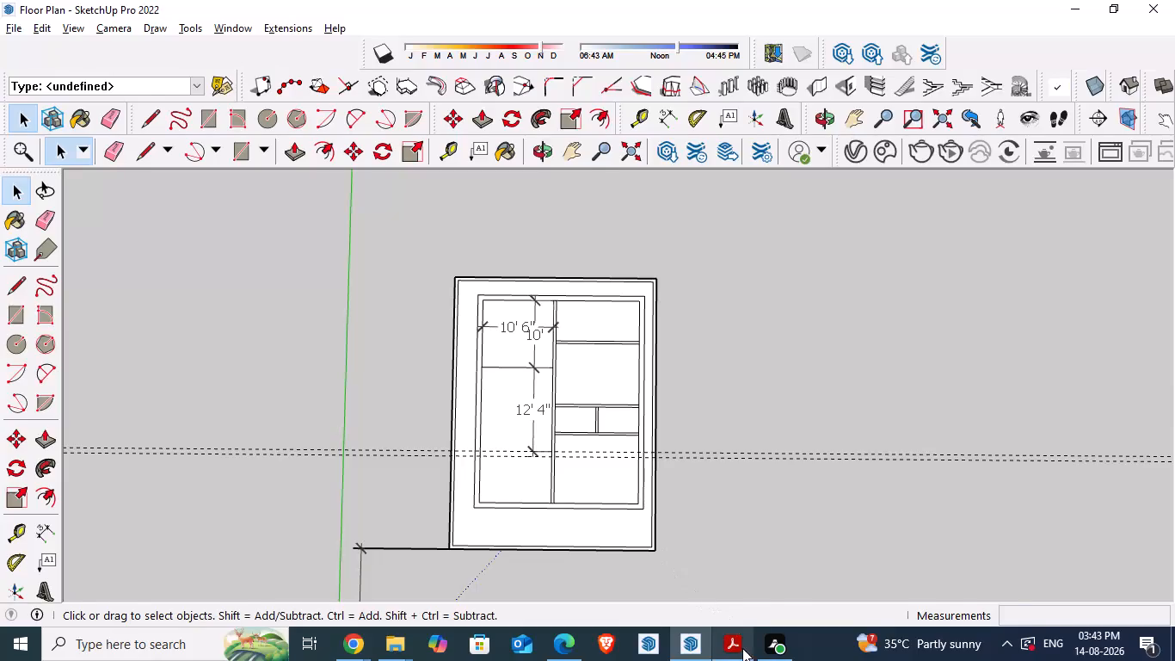
Switch to the floor plans PDF in Adobe Acrobat and check the room layout and dimensions on the floor plans.
left_click(741, 650)
scroll(550, 381, "down", 2)
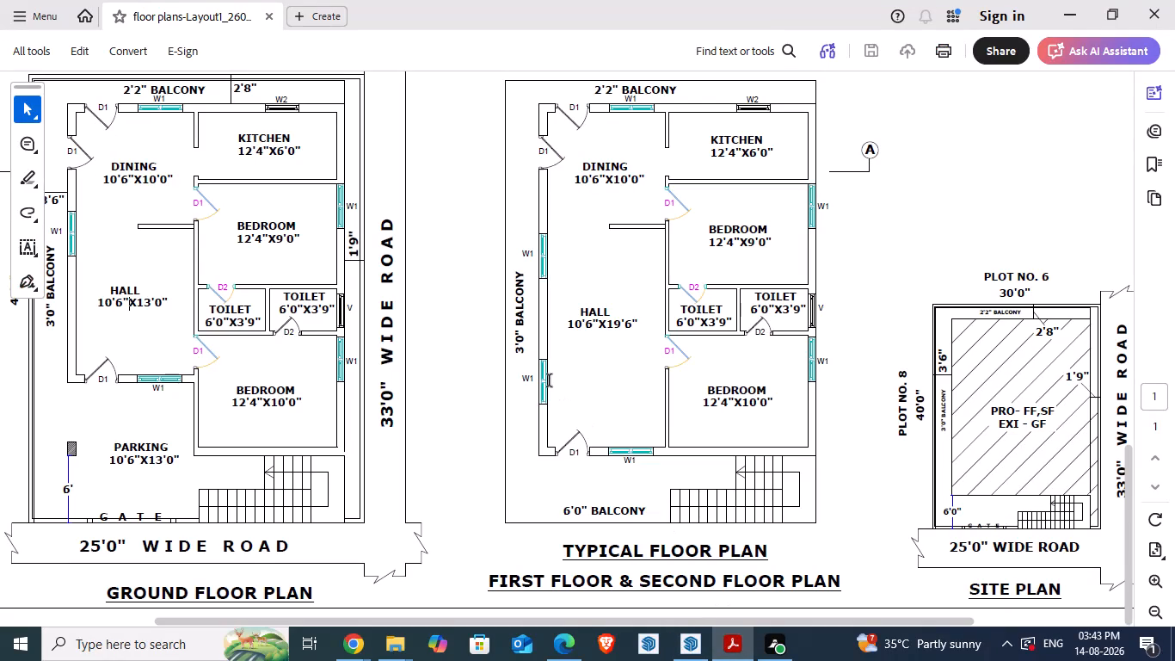
scroll(550, 381, "down", 4)
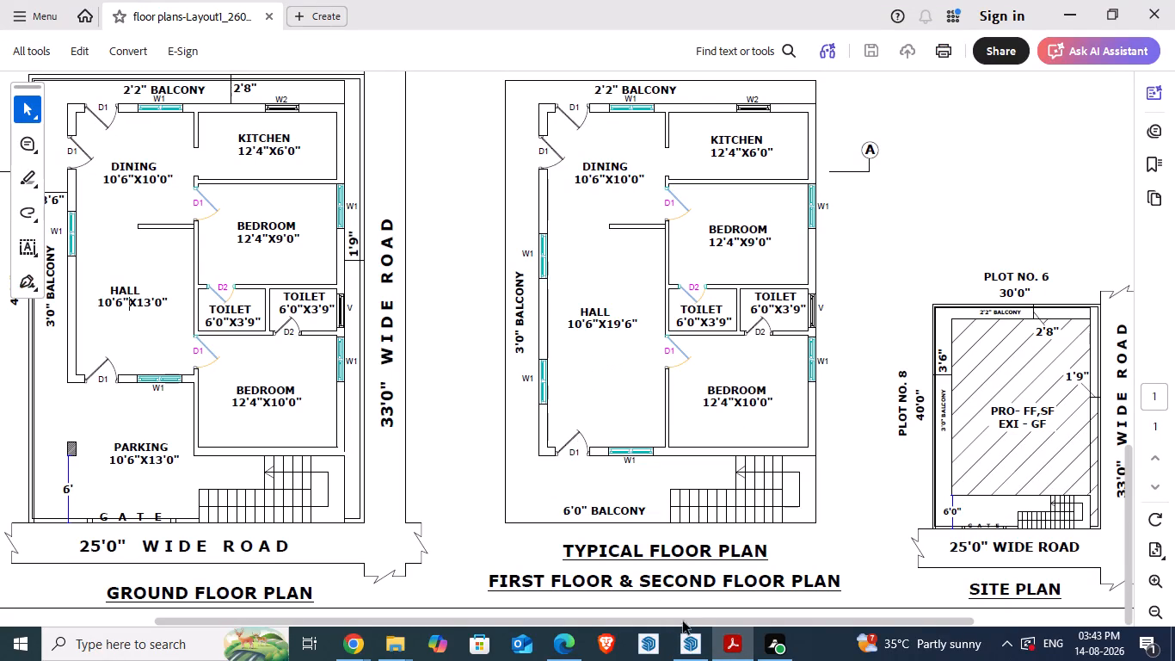
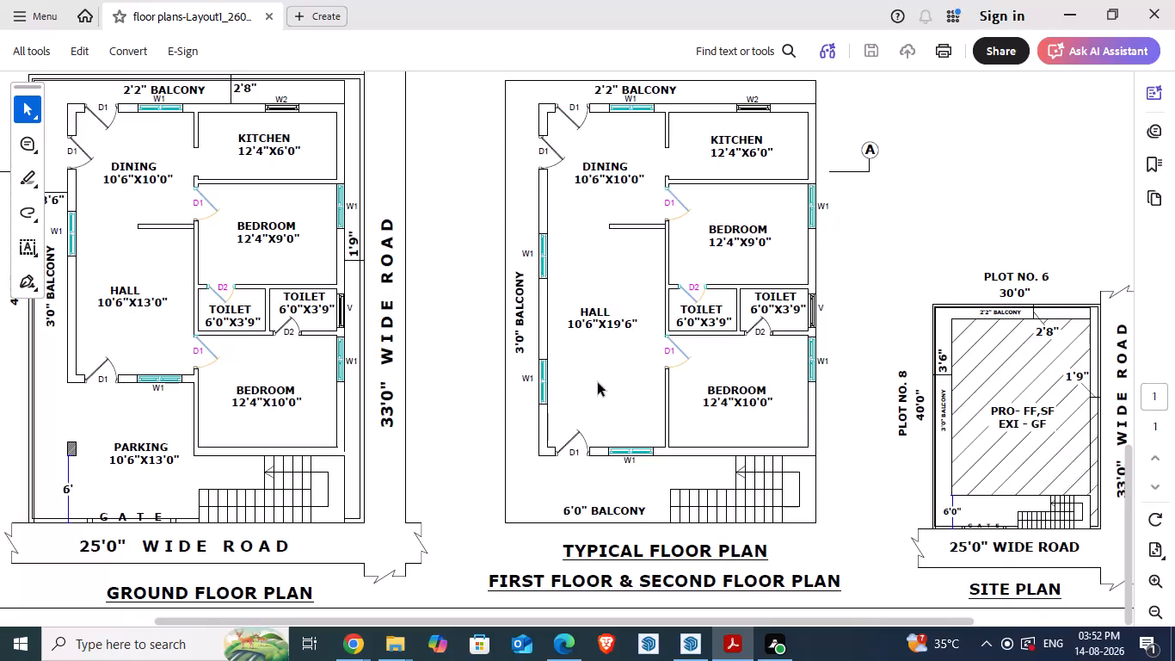
Examine the elevation, Section-AA and floor plans in the PDF for storey heights, parapet, door and window positions.
scroll(549, 361, "up", 3)
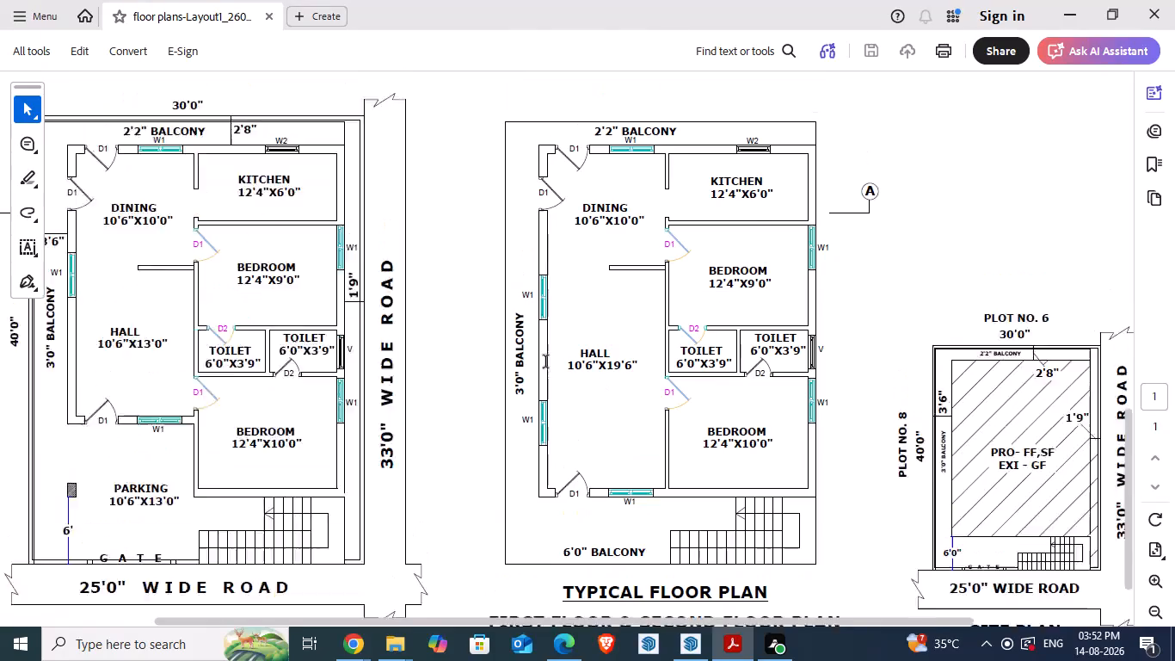
scroll(546, 362, "up", 5)
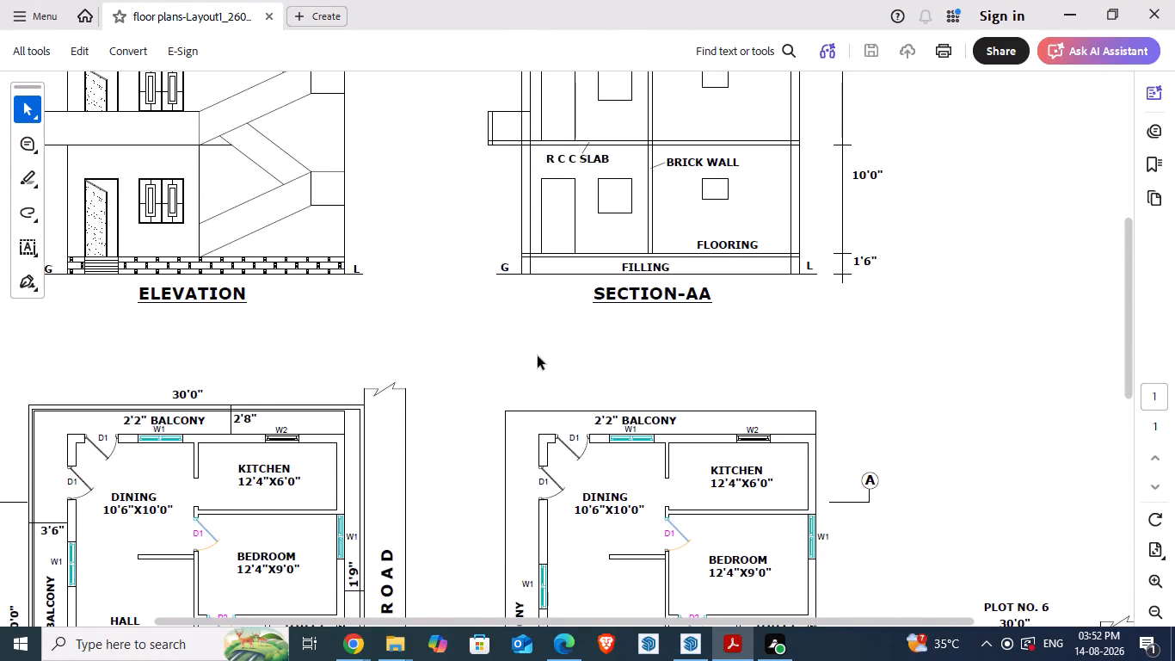
scroll(538, 356, "up", 1)
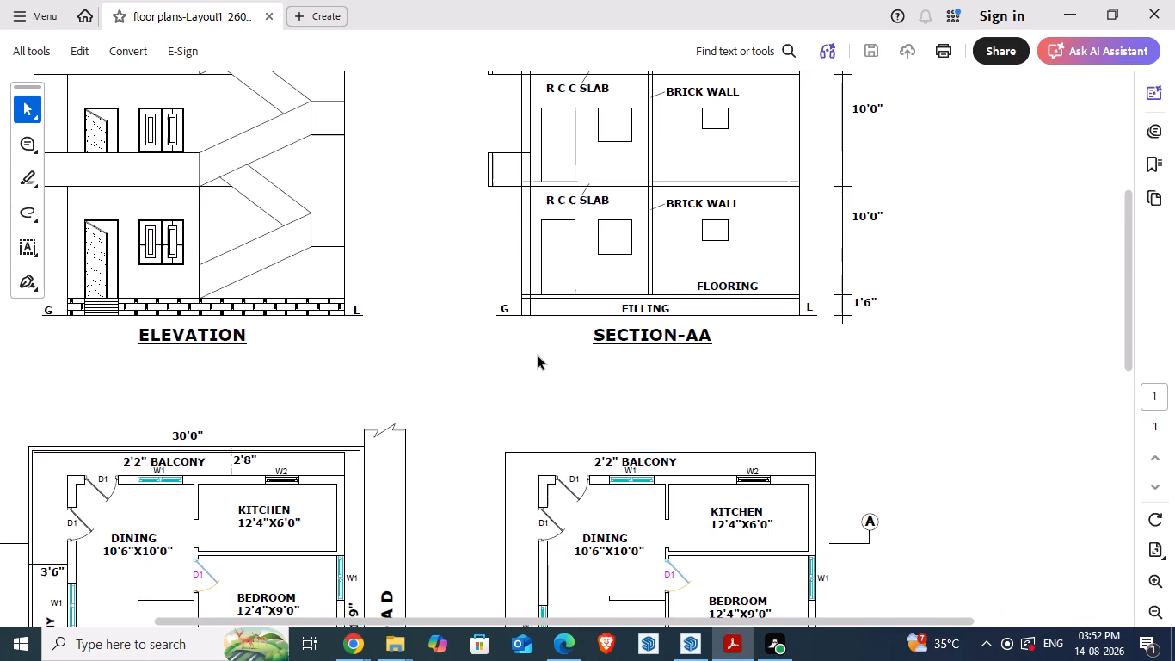
scroll(538, 356, "up", 3)
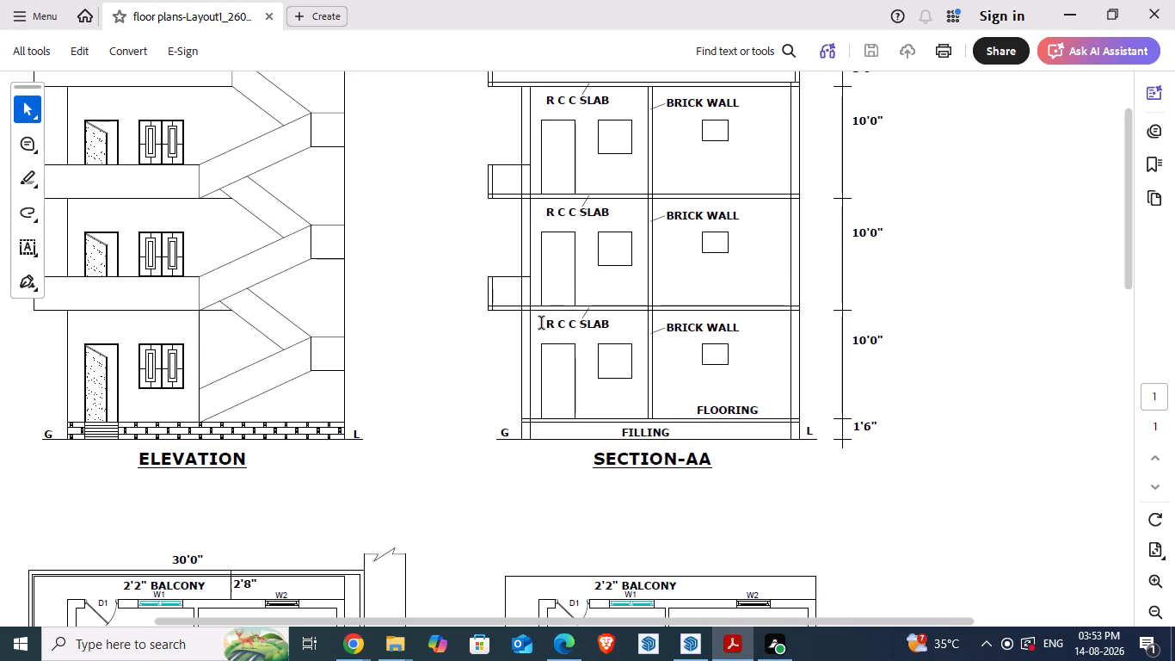
scroll(542, 316, "up", 4)
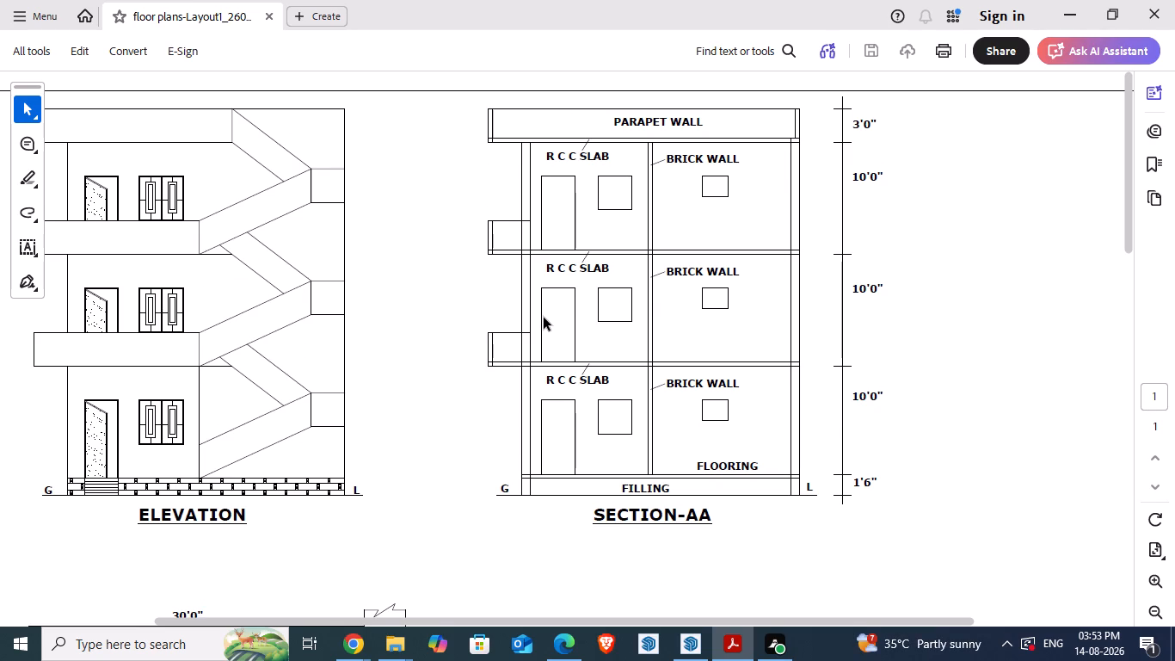
scroll(544, 318, "down", 3)
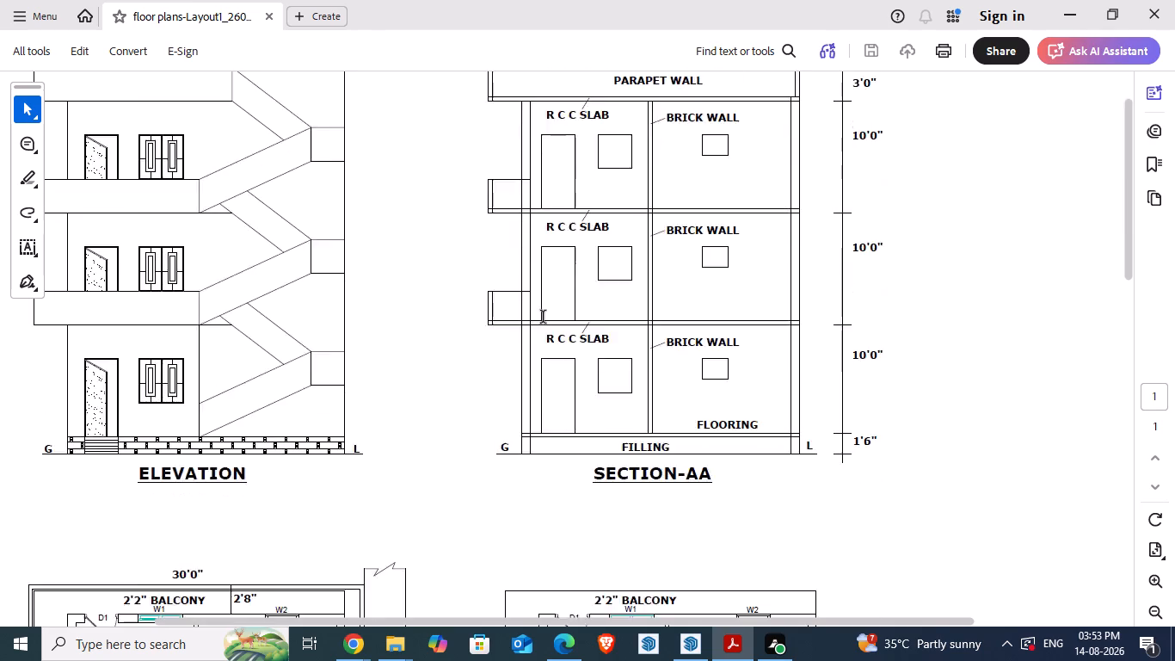
scroll(544, 318, "down", 7)
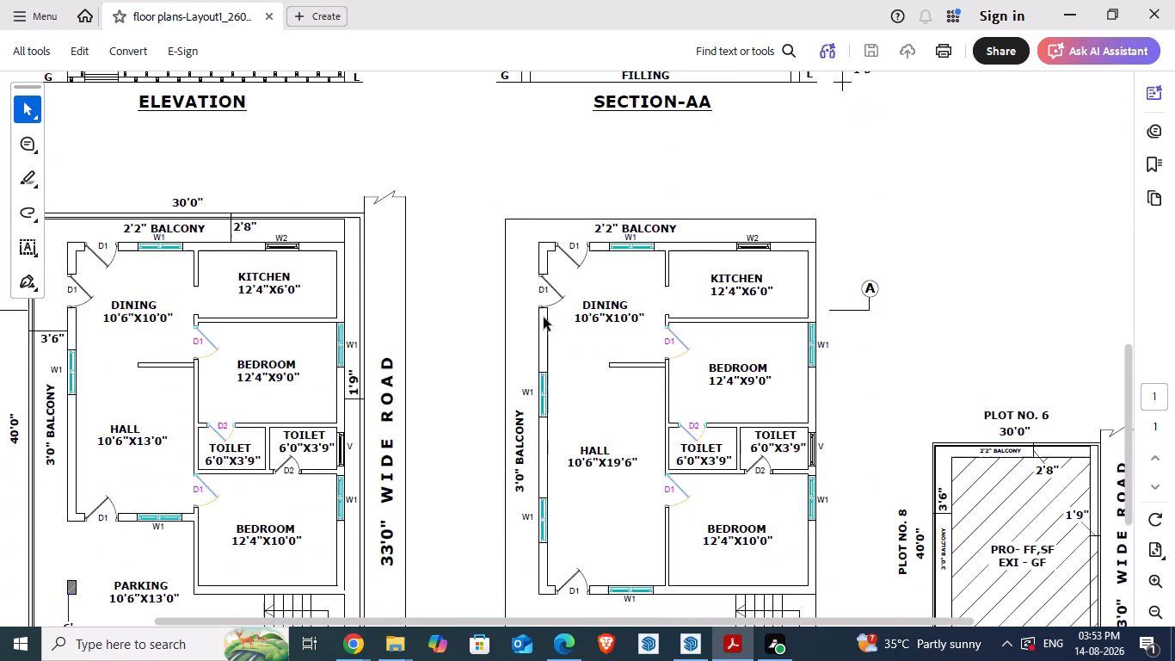
scroll(544, 318, "down", 13)
scroll(544, 318, "up", 18)
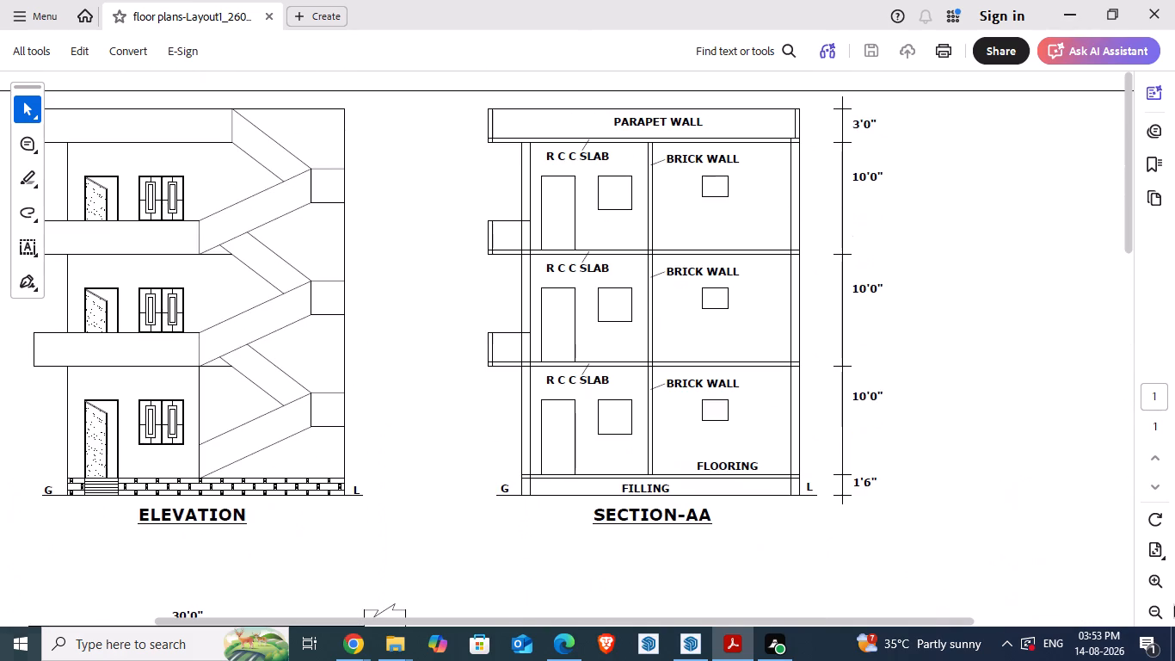
Open the PDF 32 x 37 Only Ground Column Placement from the Downloads folder and clear the side panes around the drawing.
left_click(383, 633)
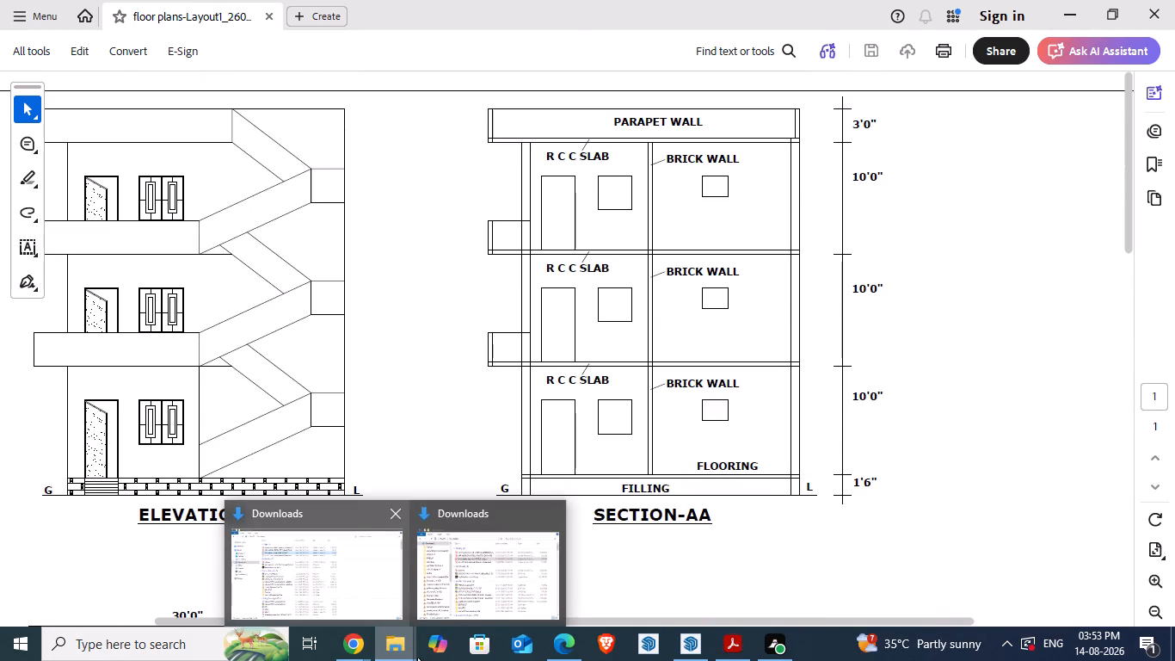
left_click(364, 564)
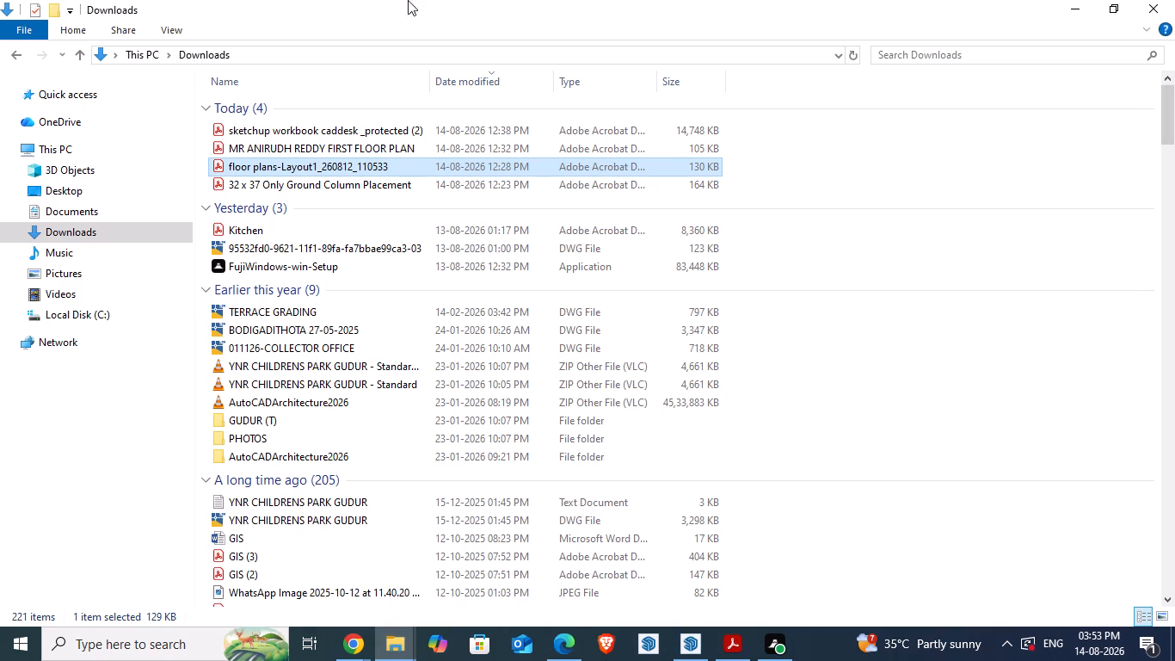
double_click(283, 188)
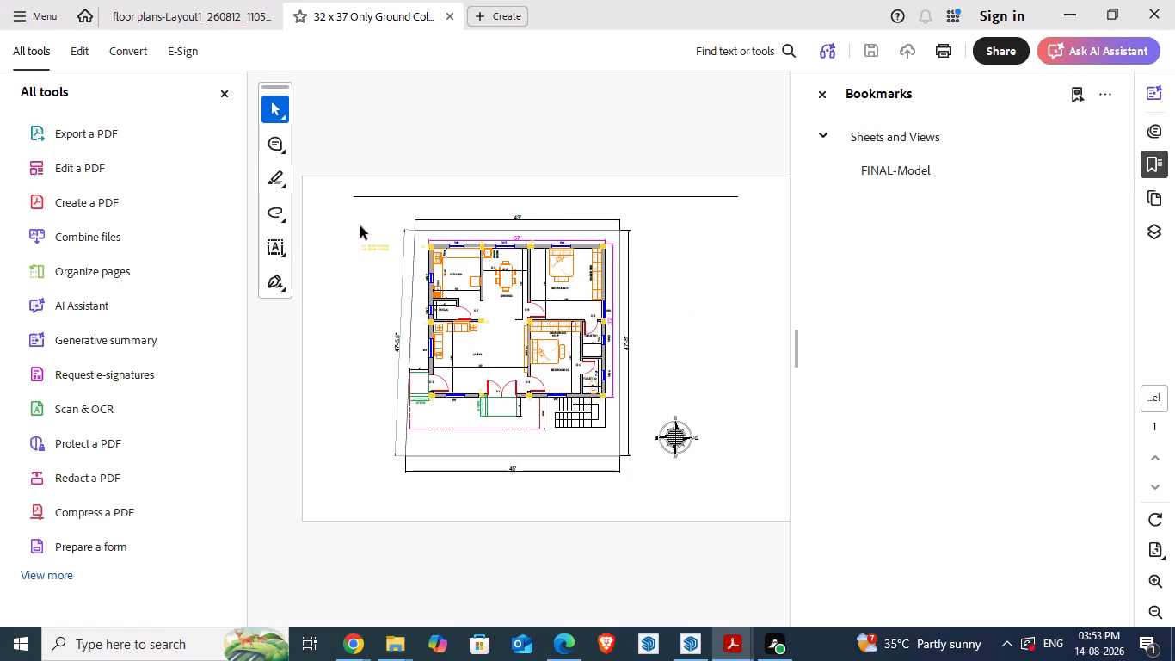
scroll(465, 285, "up", 4)
left_click(513, 317)
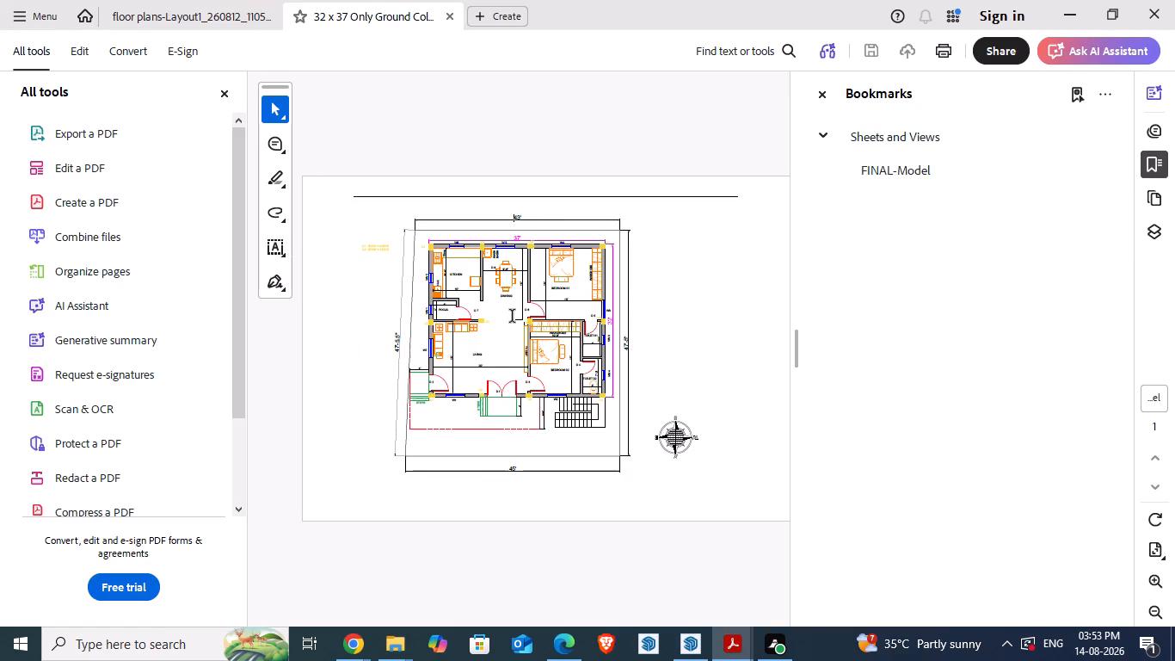
left_click(230, 92)
scroll(348, 285, "up", 4)
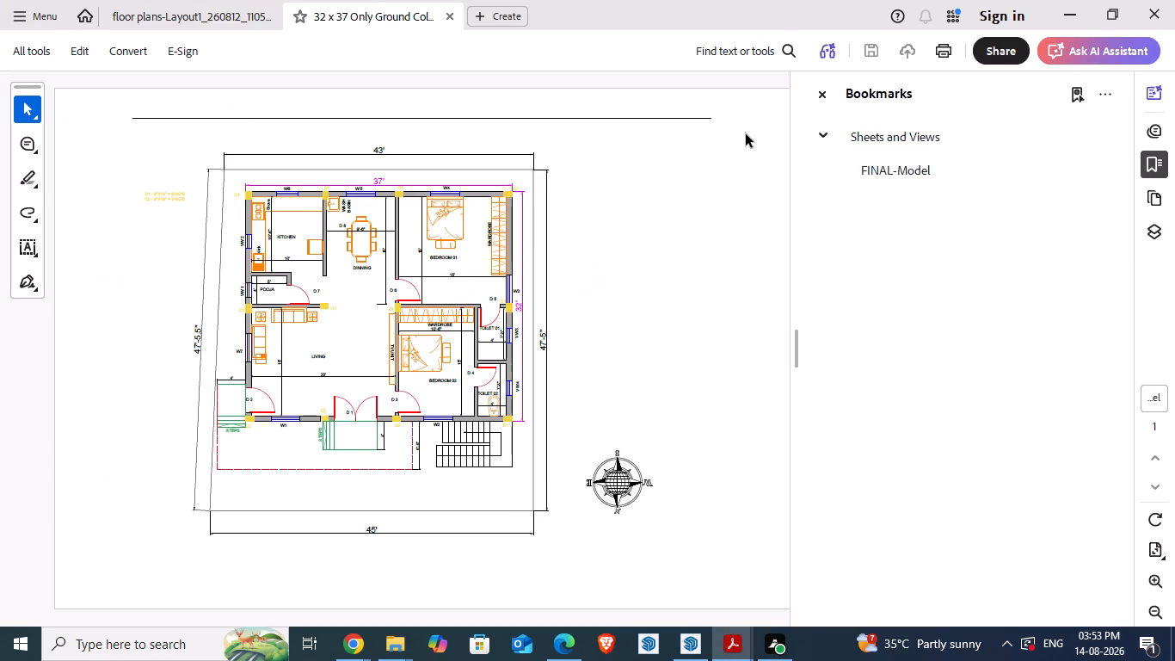
left_click(821, 85)
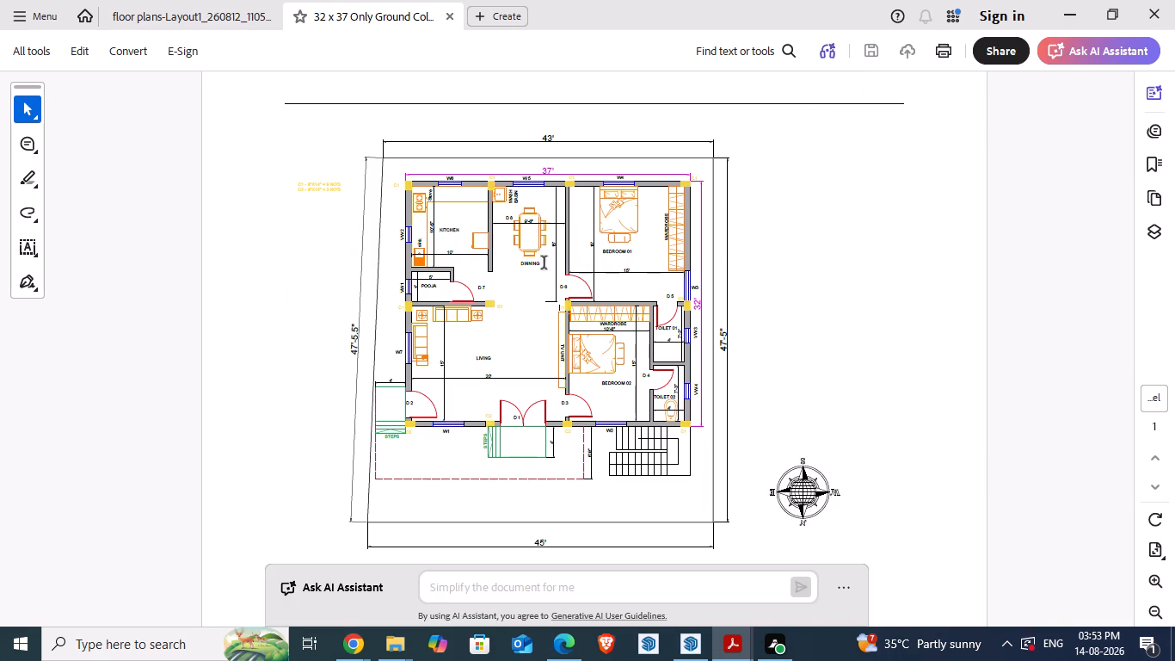
scroll(529, 269, "up", 4)
left_click(529, 271)
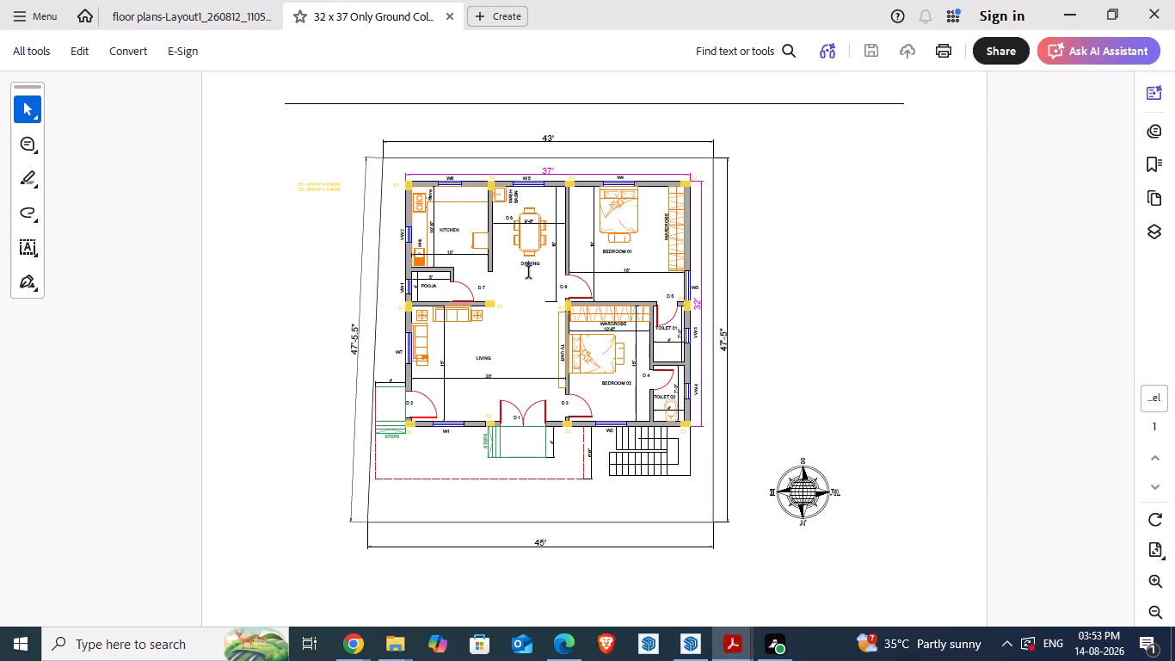
Examine the room layout and dimensions of the column placement plan, including kitchen, pooja, dining, living, bedrooms and toilets.
scroll(529, 273, "up", 3, "ctrl")
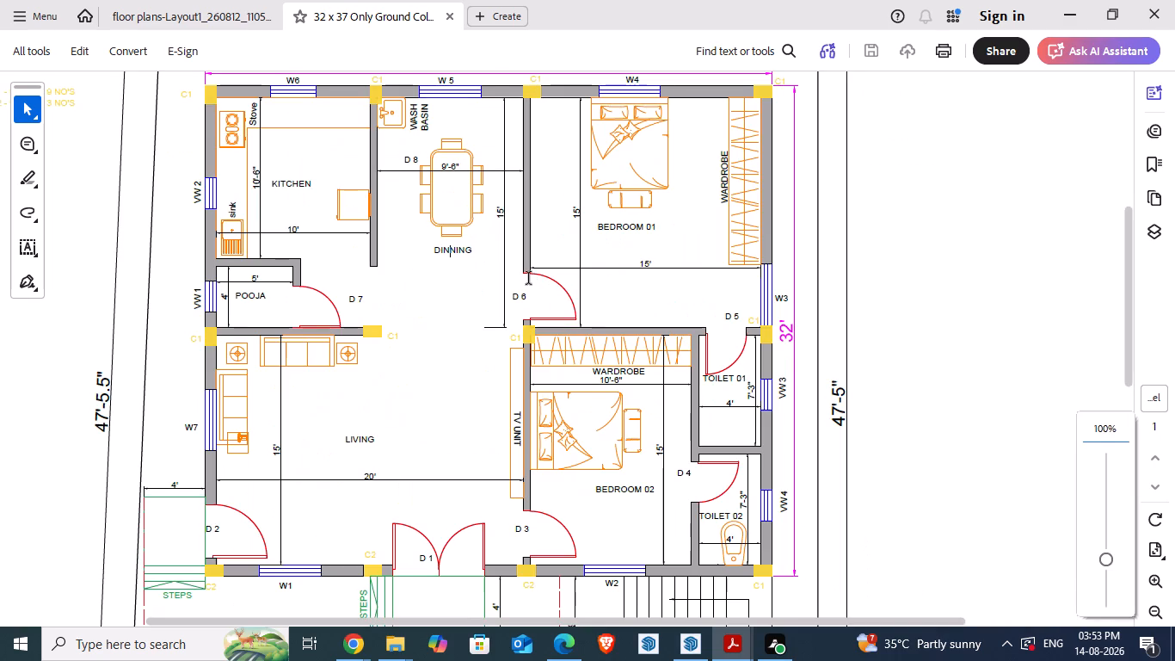
scroll(551, 423, "up", 1)
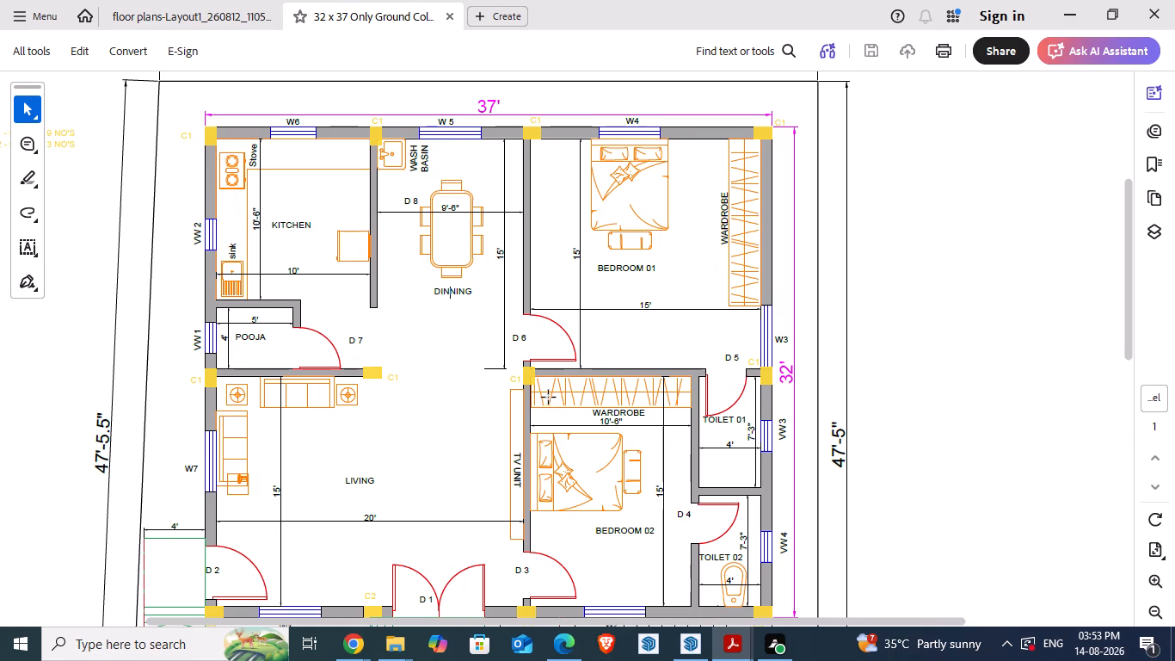
scroll(551, 346, "down", 5)
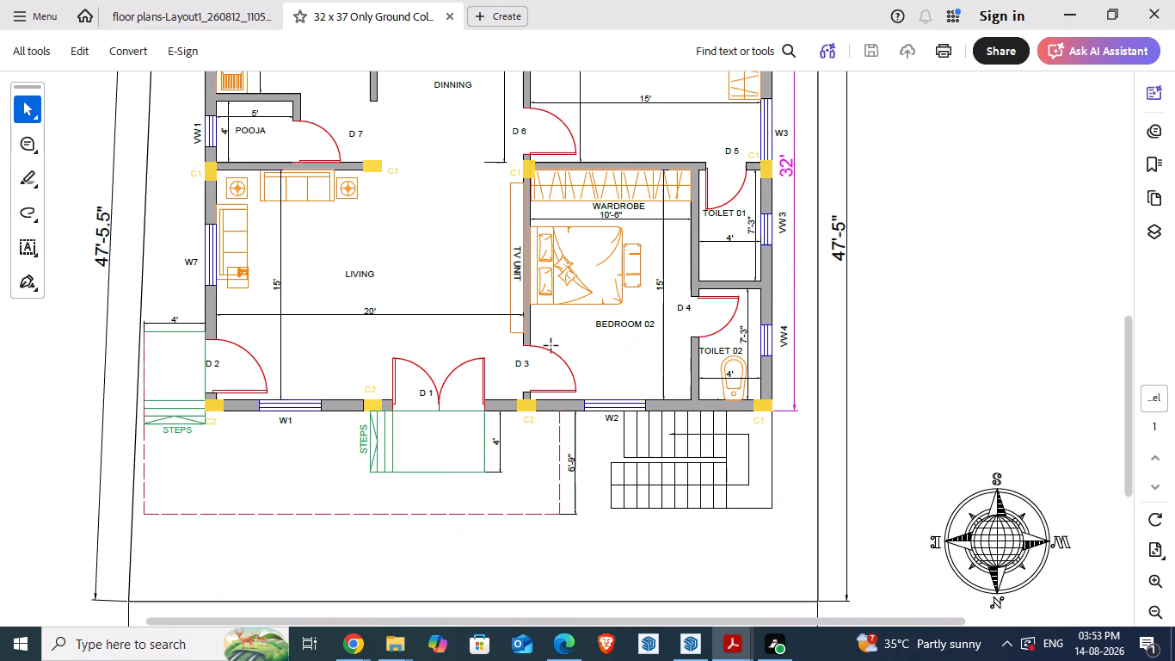
scroll(551, 345, "up", 2)
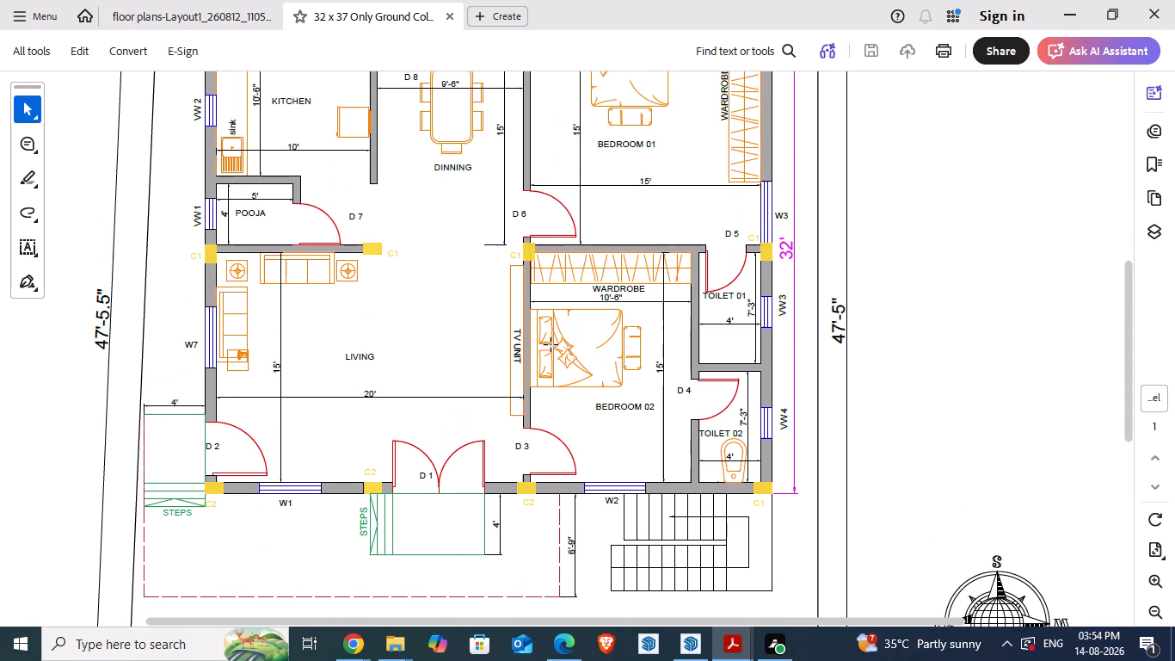
scroll(551, 345, "up", 2)
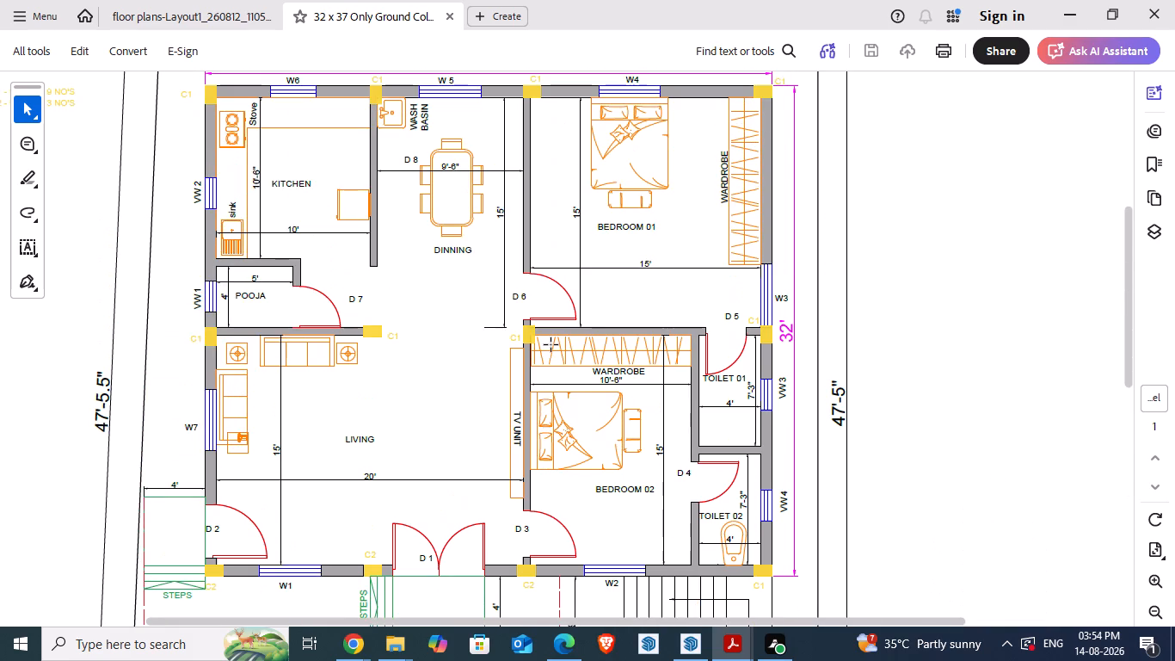
scroll(551, 345, "up", 1)
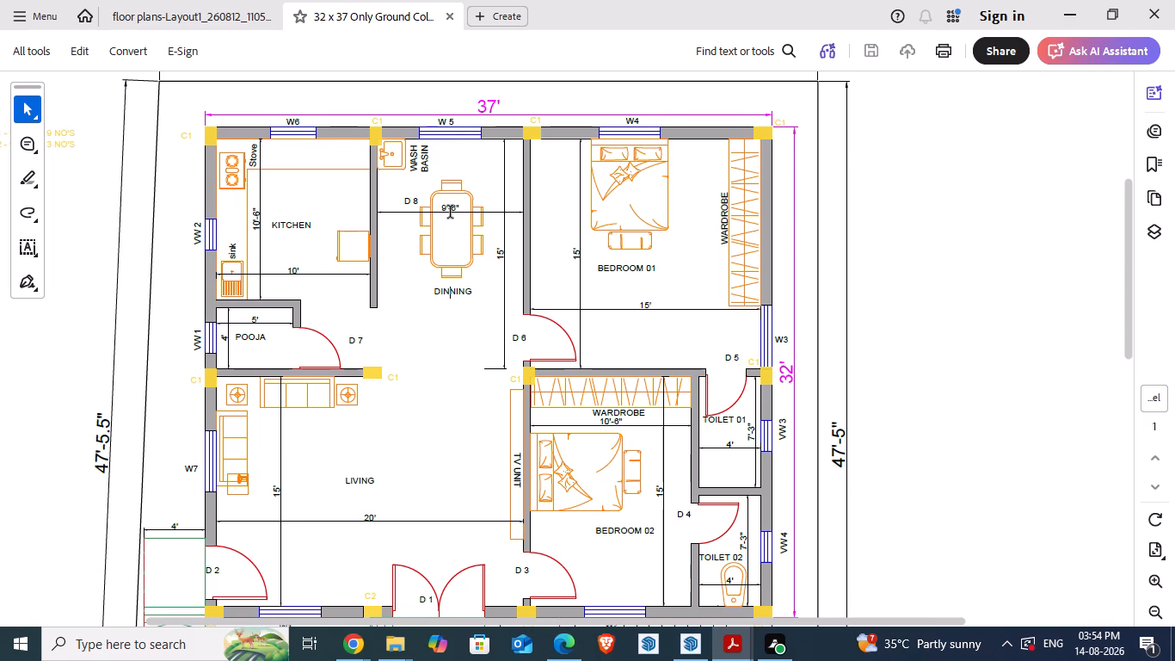
scroll(276, 156, "up", 2)
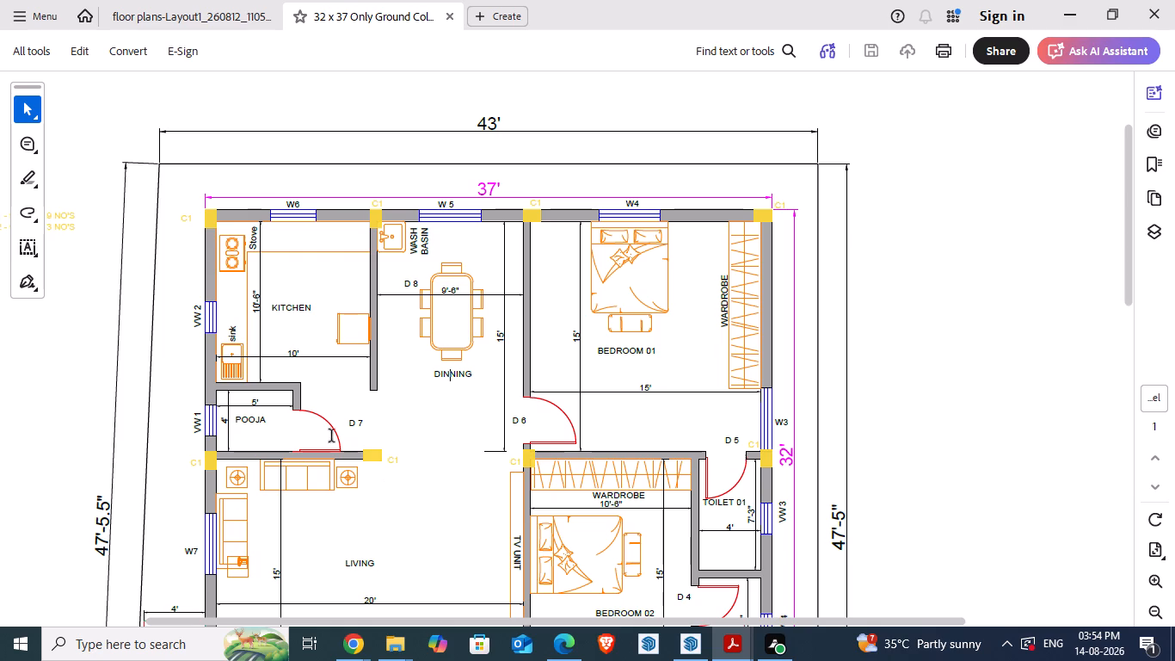
scroll(307, 387, "up", 2, "ctrl")
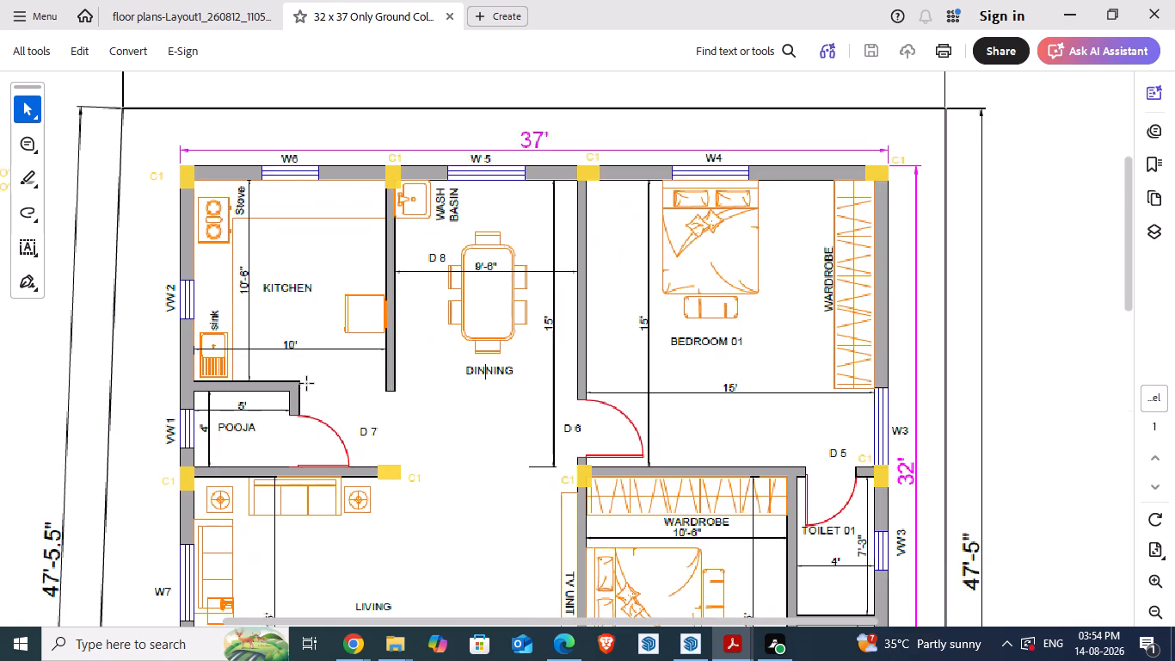
scroll(307, 382, "up", 1, "ctrl")
scroll(292, 467, "down", 1)
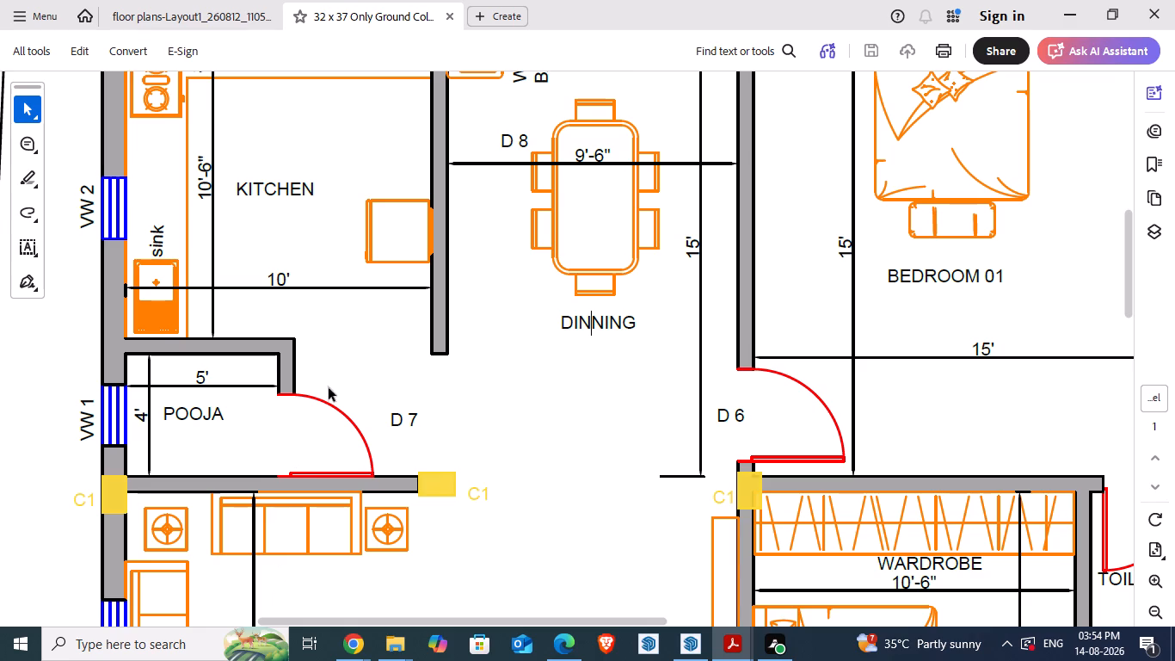
scroll(342, 321, "down", 1)
scroll(339, 287, "down", 1, "ctrl")
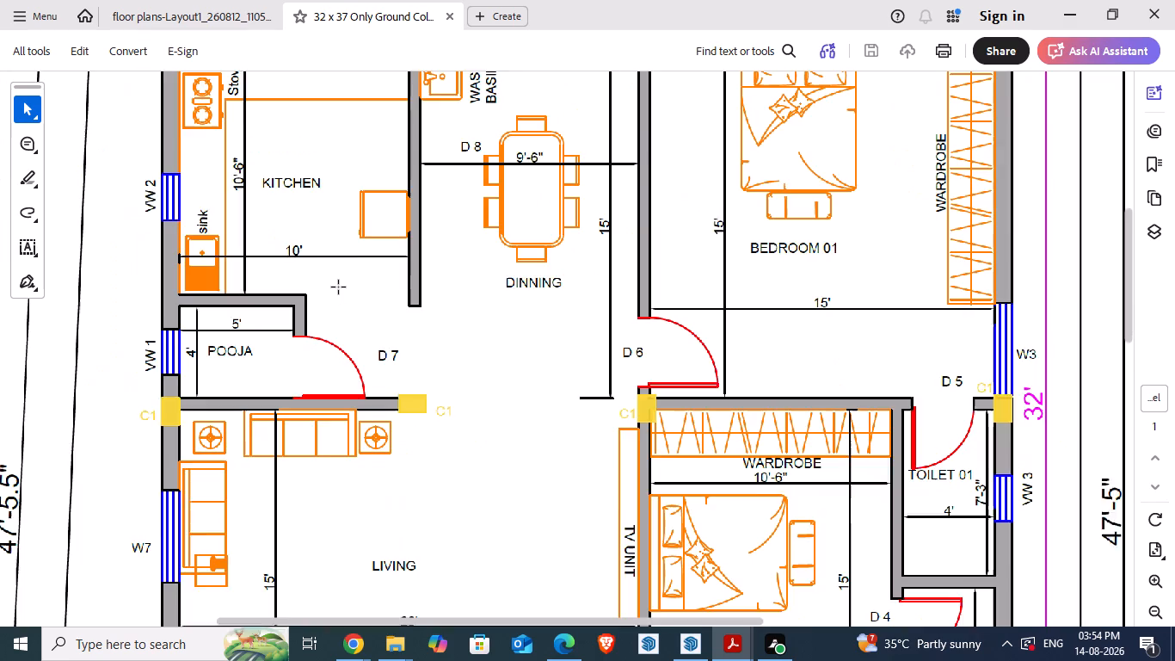
Examine the plan's overall dimensions, column and window positions, entrance steps, staircase and plot boundary from top to bottom.
scroll(339, 287, "up", 4)
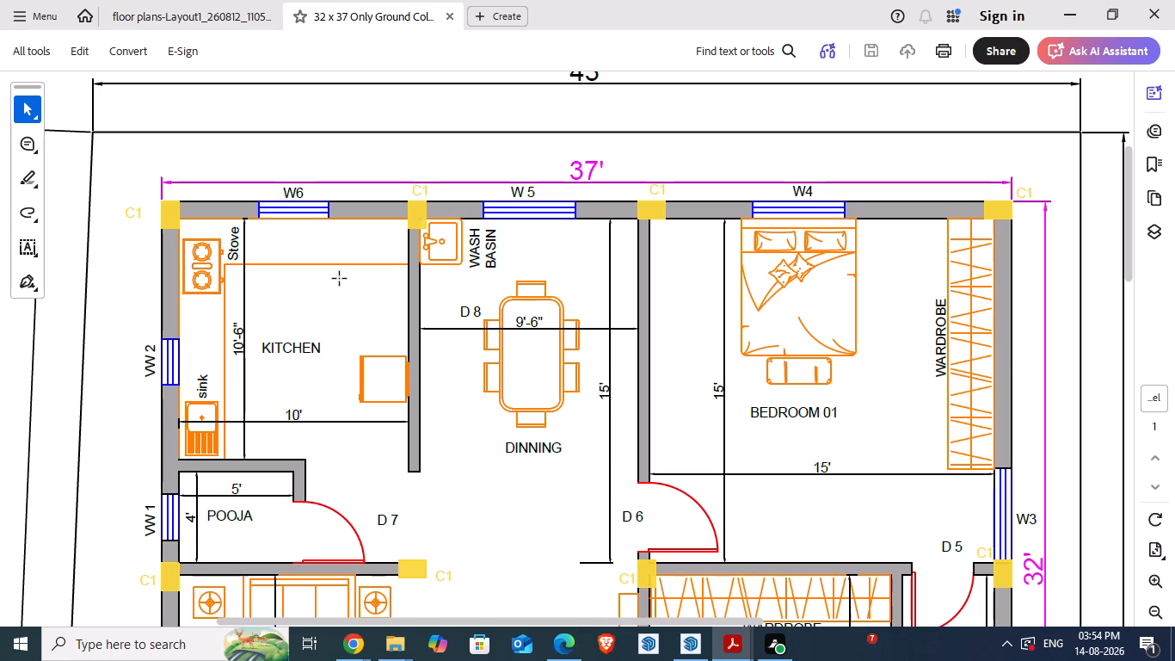
scroll(340, 279, "down", 12)
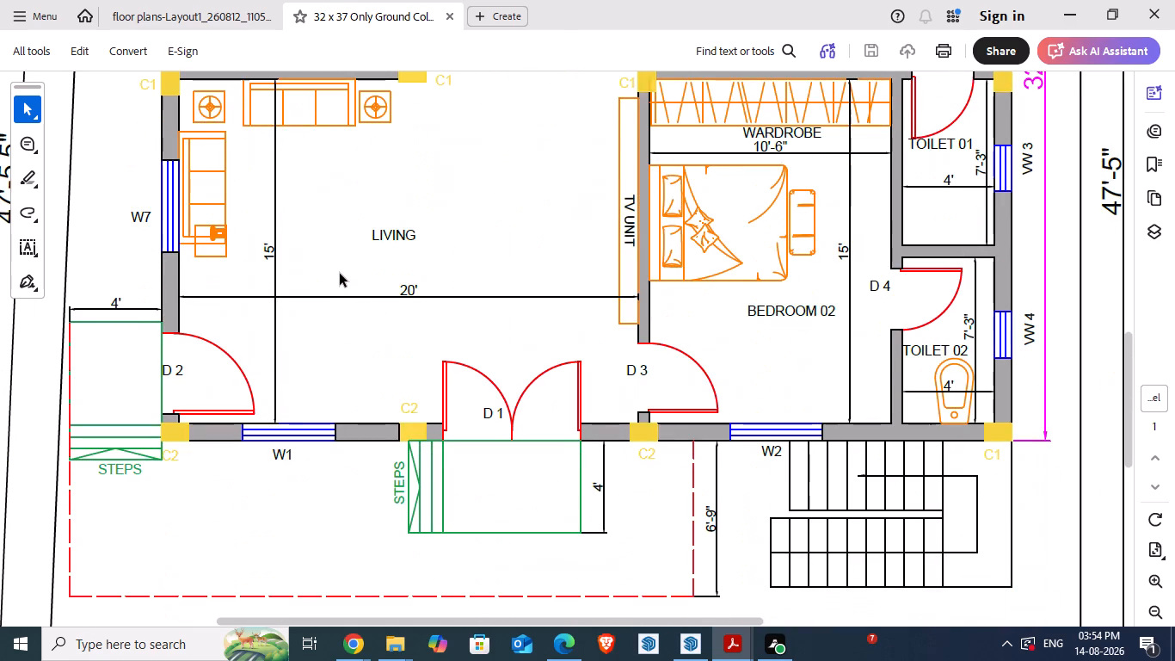
scroll(340, 274, "down", 19)
scroll(339, 274, "up", 18)
scroll(339, 274, "up", 6)
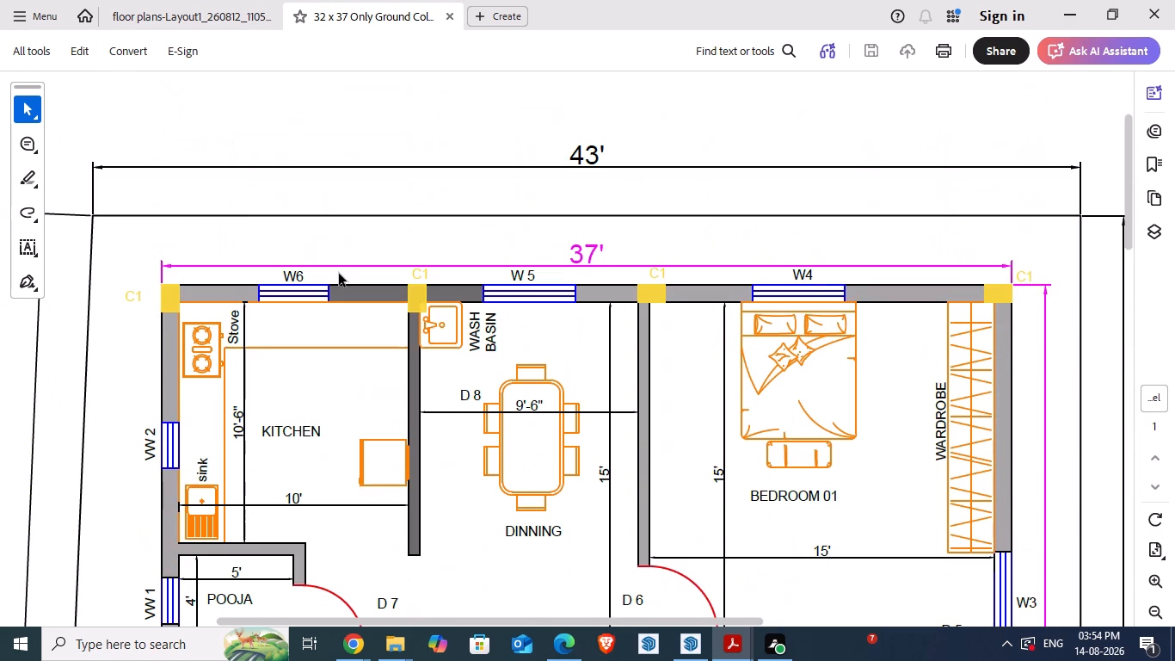
scroll(339, 274, "up", 2)
scroll(339, 274, "down", 1)
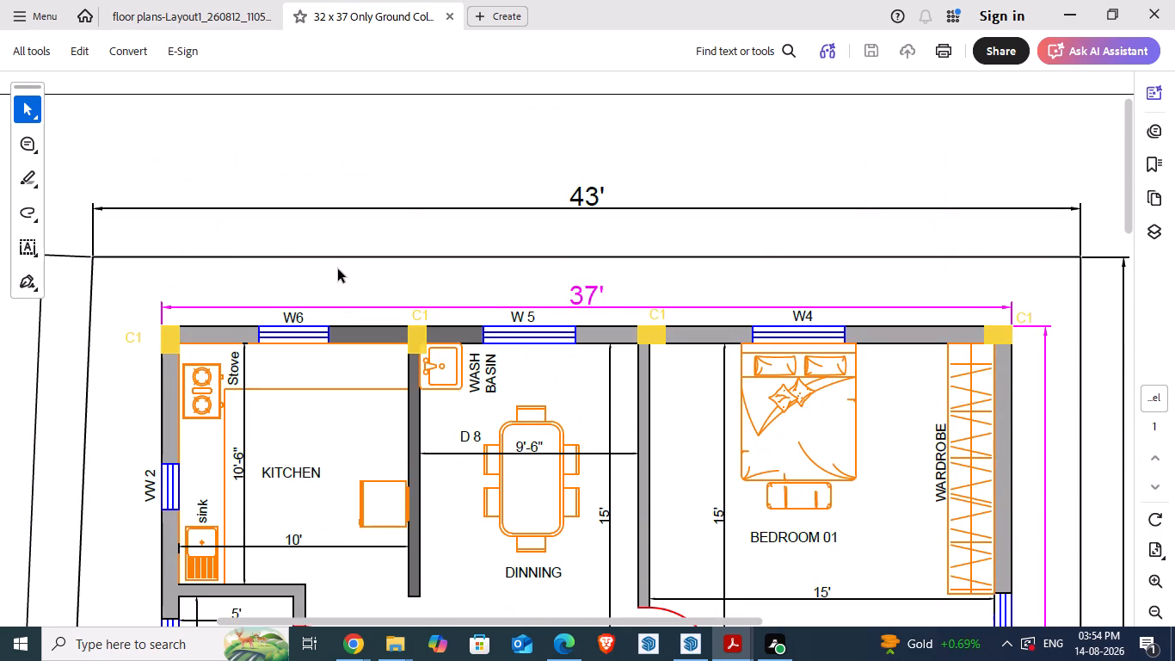
scroll(338, 269, "down", 5)
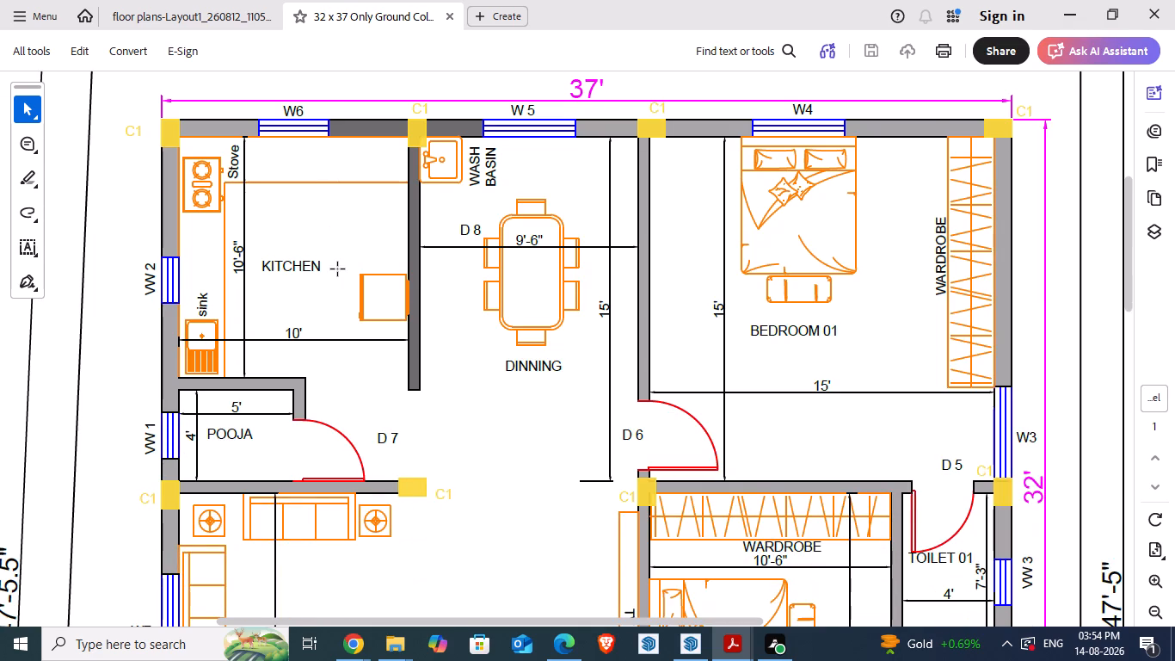
scroll(337, 263, "down", 11)
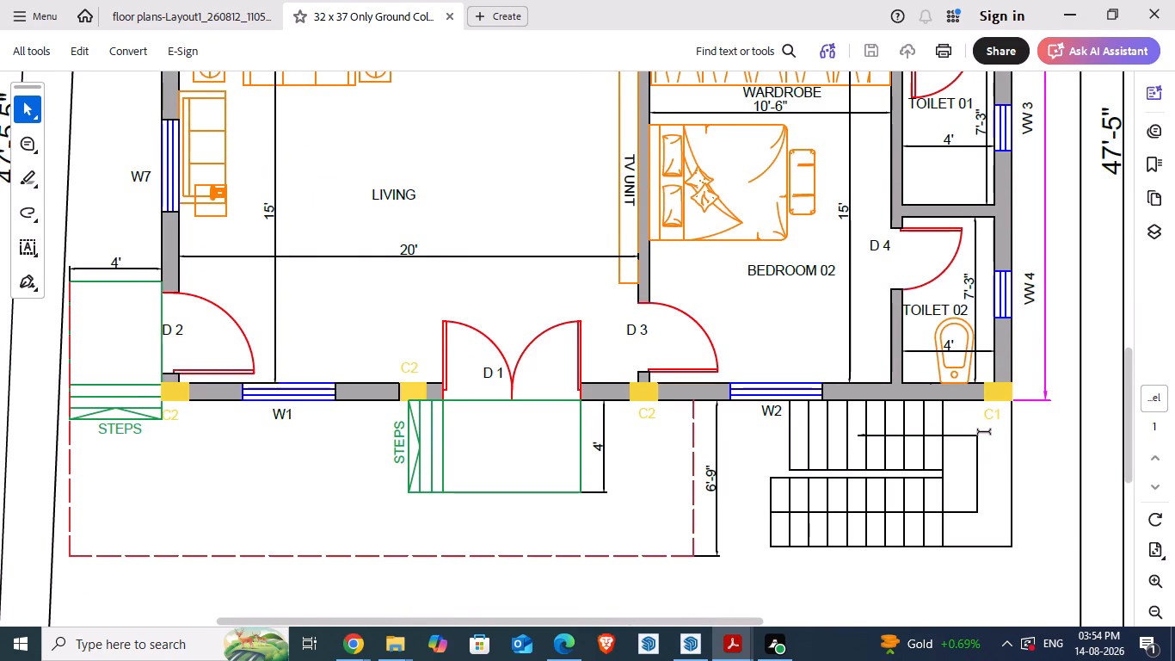
scroll(984, 432, "up", 1)
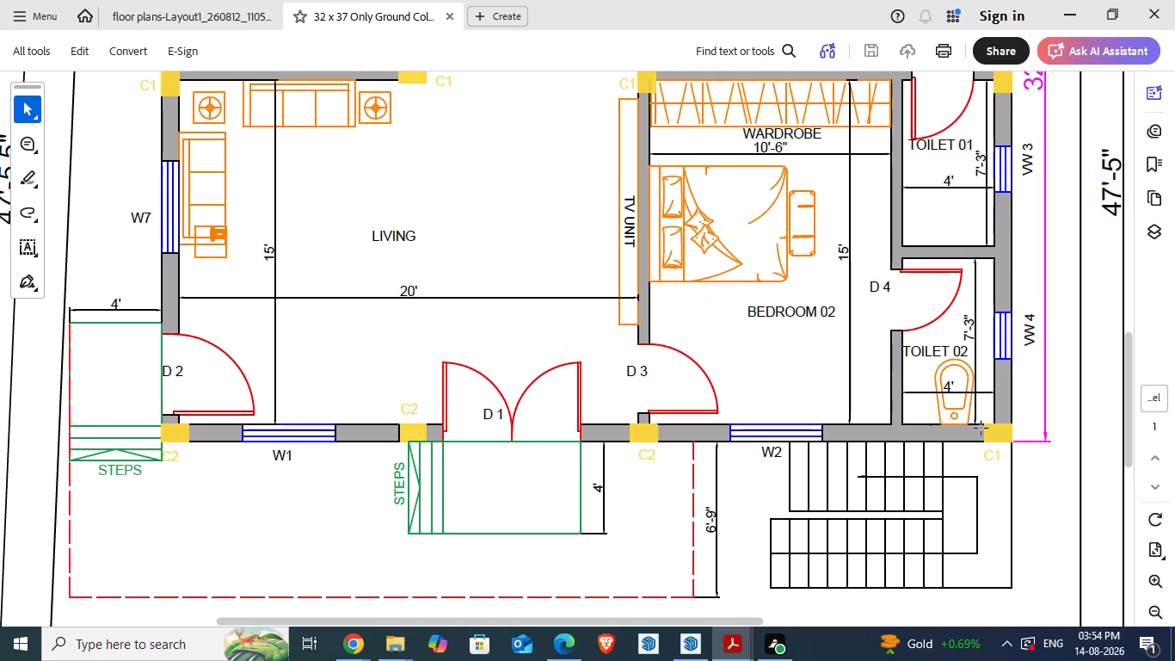
scroll(964, 412, "down", 7)
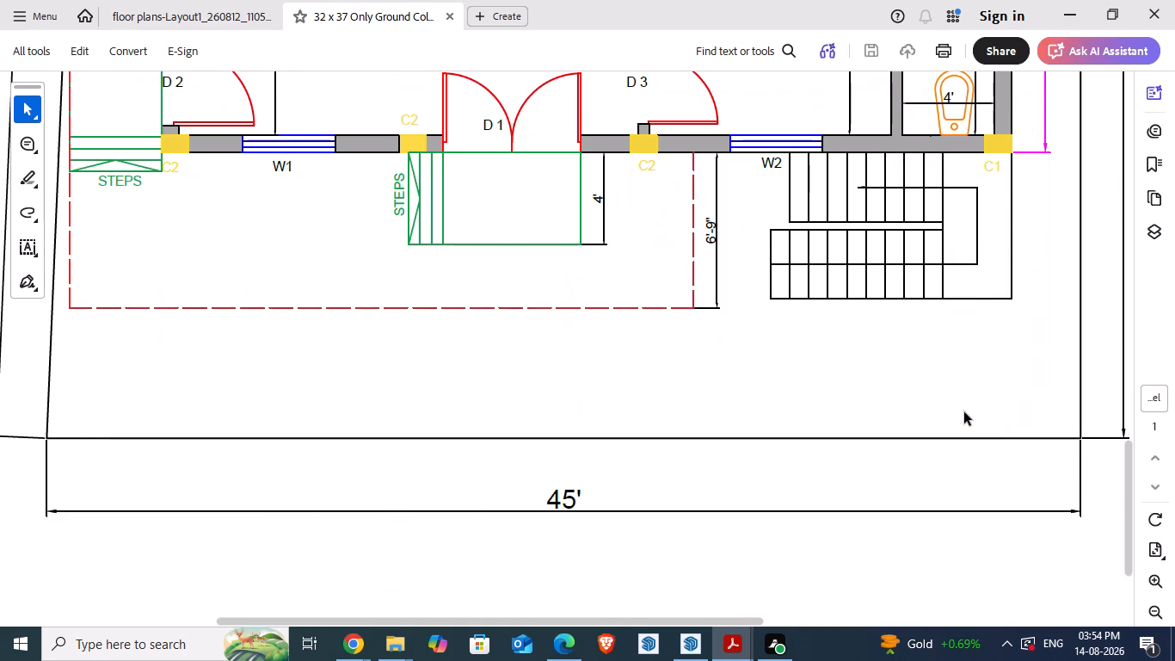
scroll(964, 412, "up", 1)
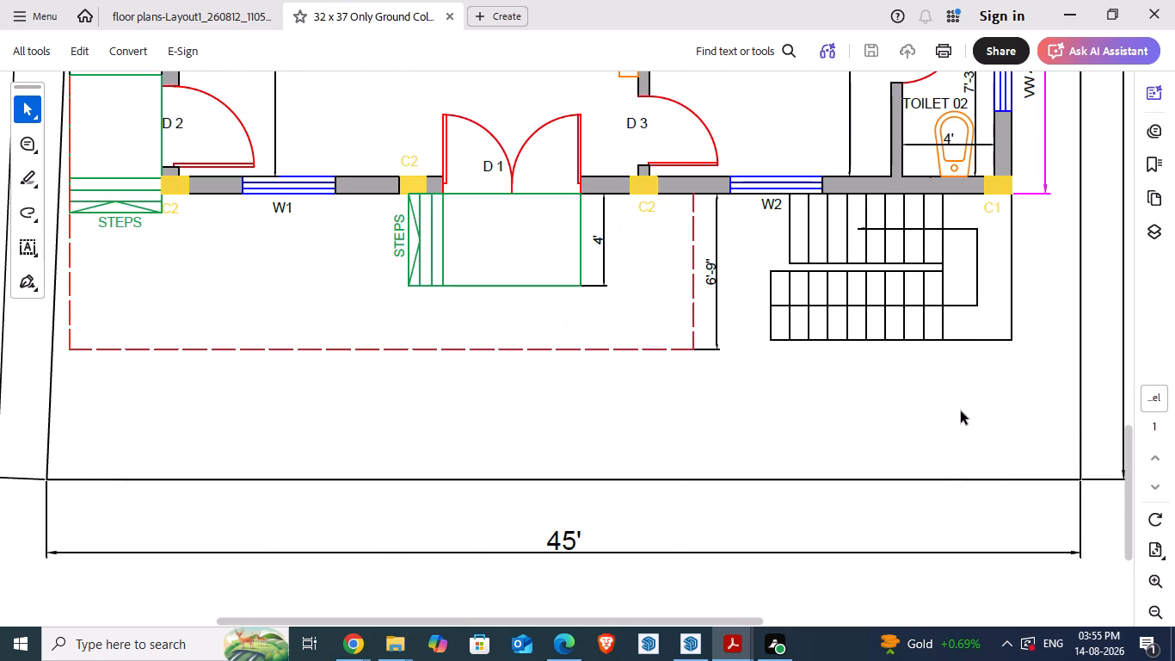
Review the column placement plan again from the entrance and staircase up to the living room, kitchen, dining and bedroom 01.
scroll(961, 411, "up", 11)
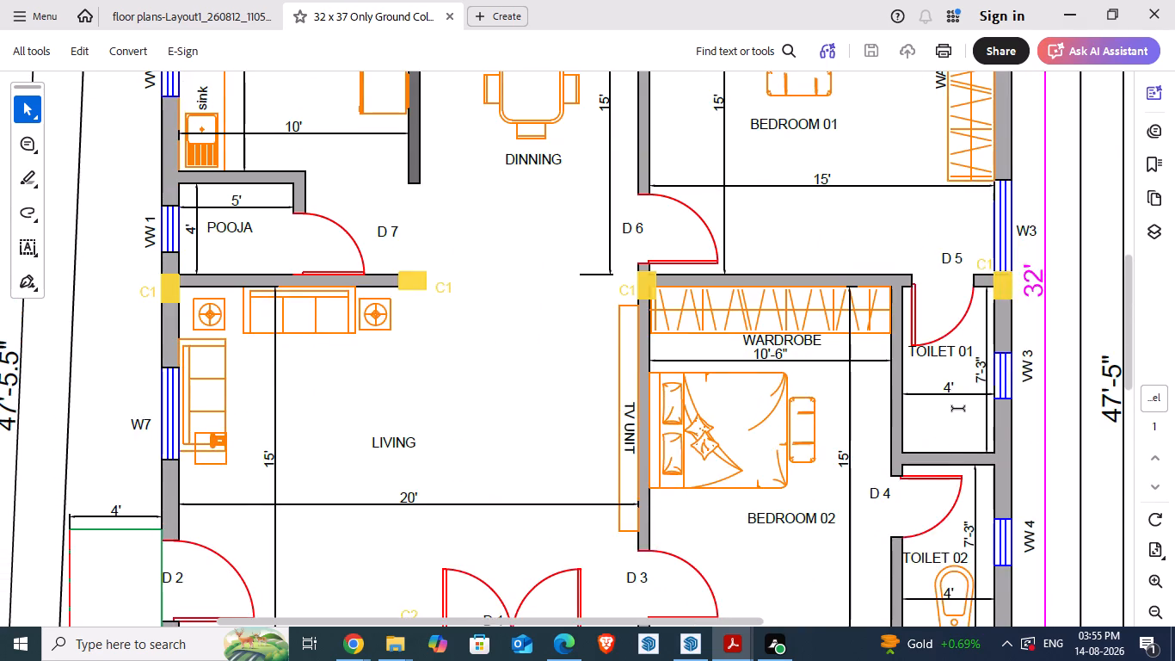
scroll(957, 407, "up", 6)
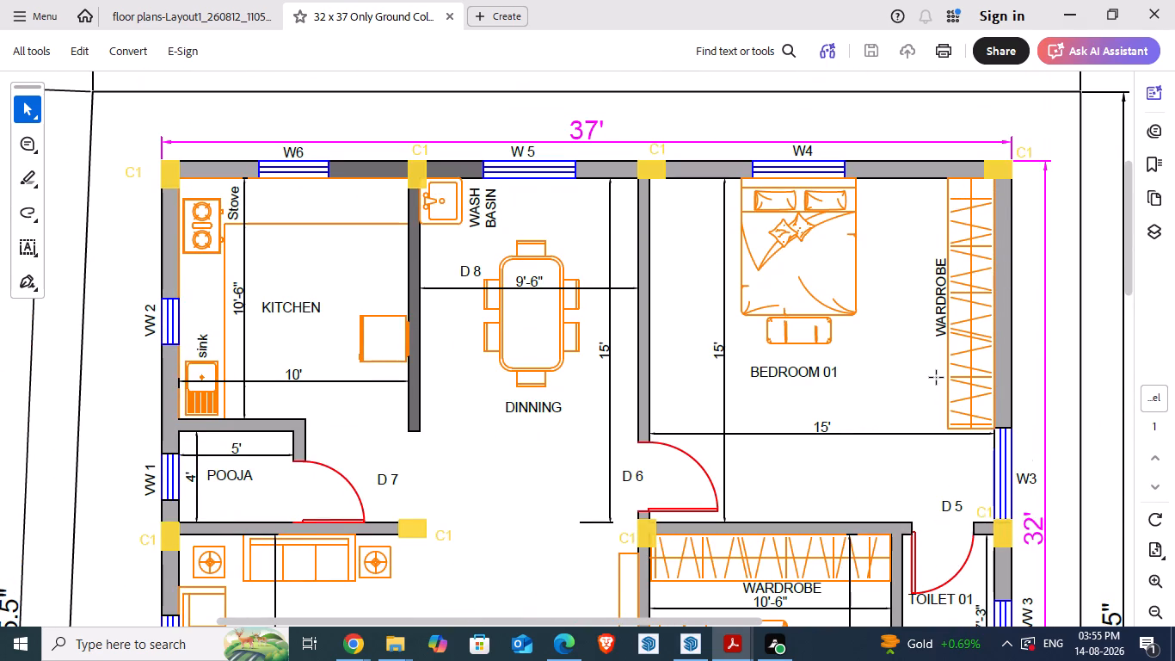
Return to the floor plans PDF and examine the ground and typical floor plans for room sizes, balconies, parking, staircase and setbacks.
left_click(150, 28)
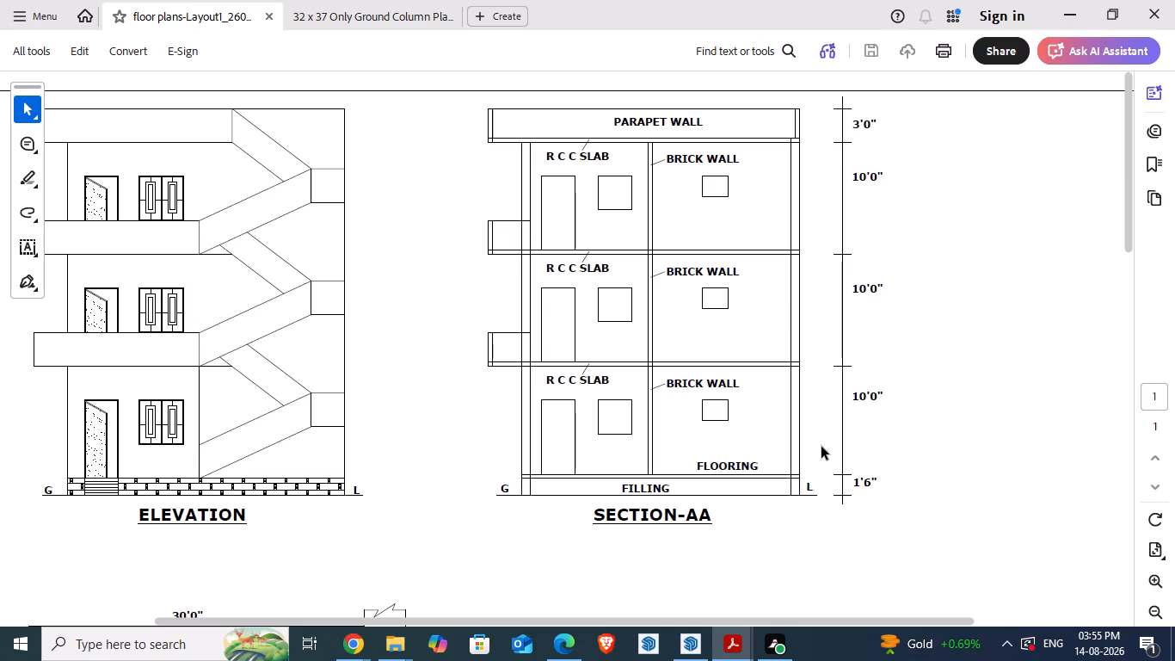
scroll(821, 447, "down", 6)
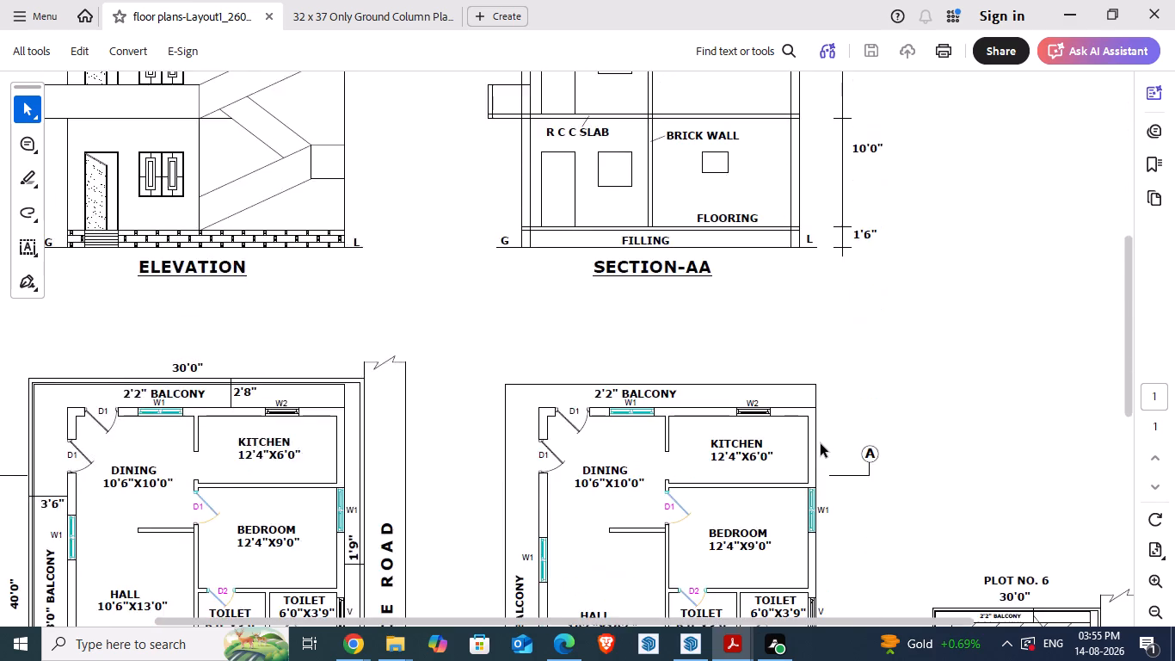
scroll(821, 444, "down", 5)
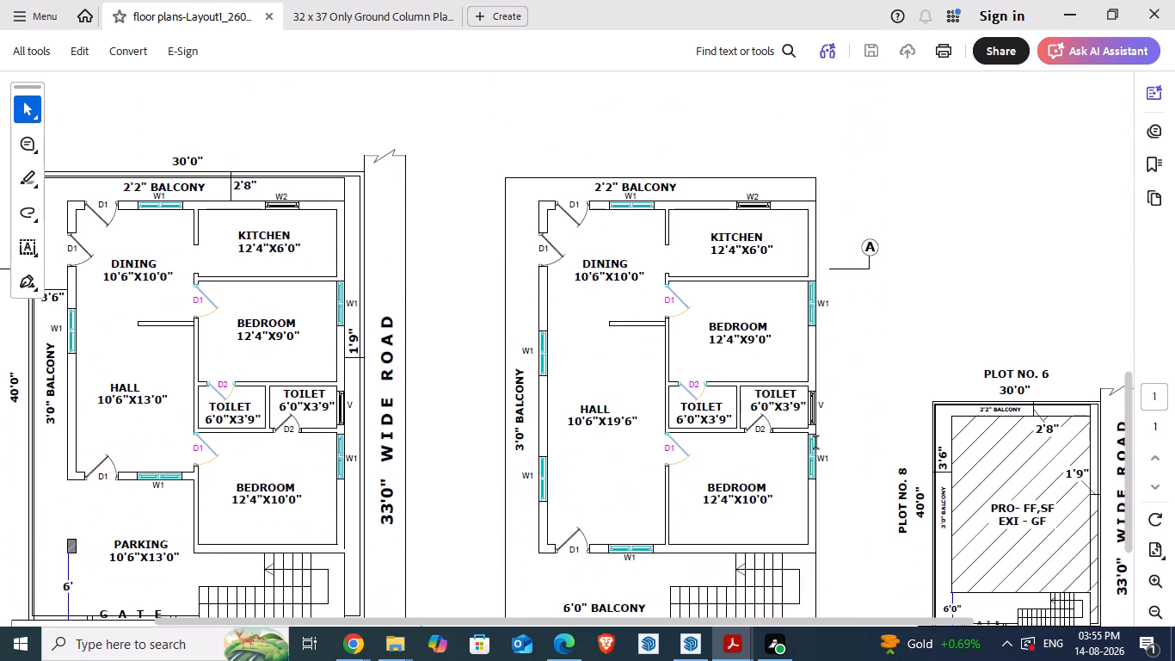
scroll(815, 443, "down", 3)
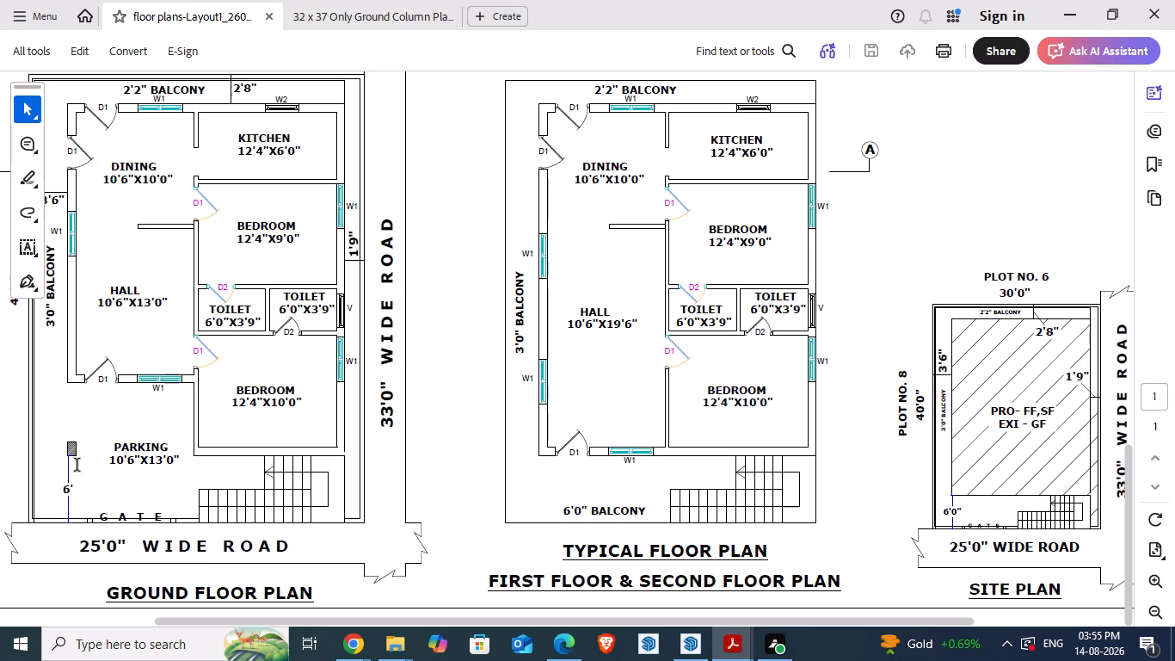
scroll(208, 466, "down", 3)
left_click_drag(428, 622, 193, 631)
scroll(549, 347, "up", 1)
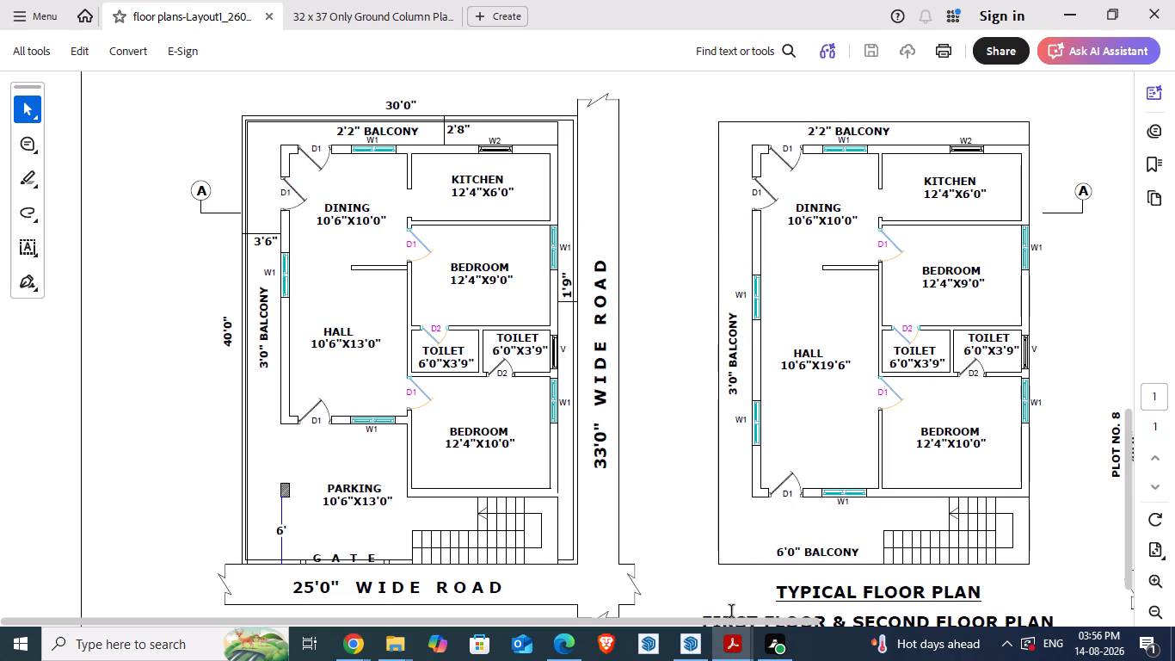
Switch to the Floor Plan model in SketchUp.
left_click(696, 638)
scroll(468, 267, "up", 5)
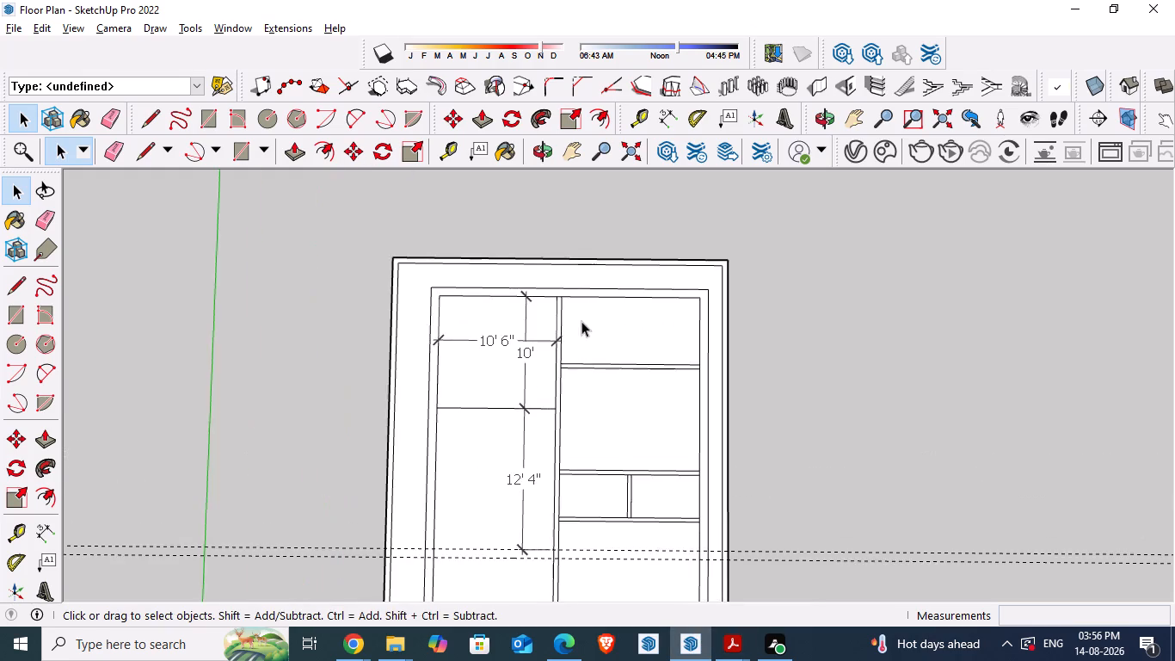
scroll(571, 311, "up", 9)
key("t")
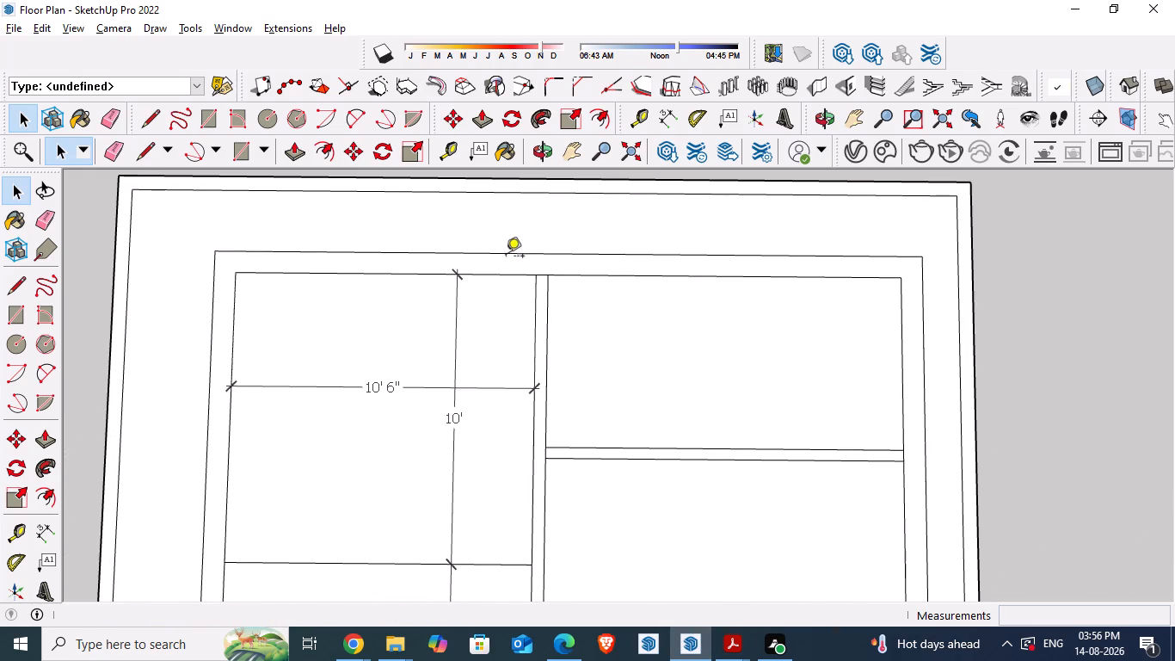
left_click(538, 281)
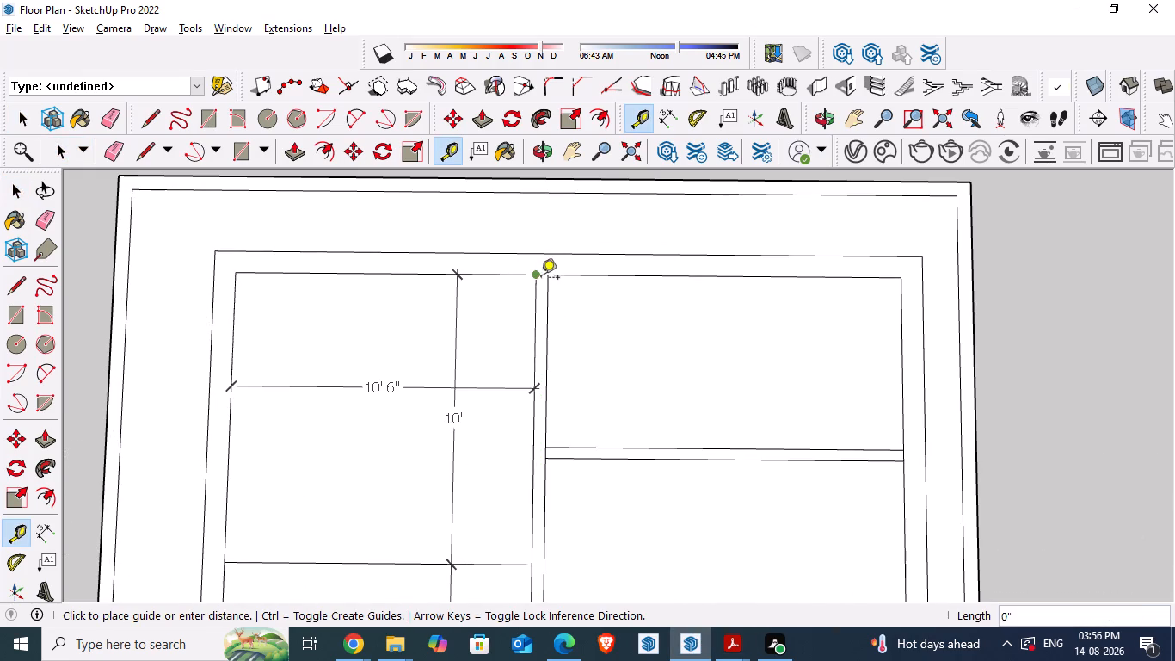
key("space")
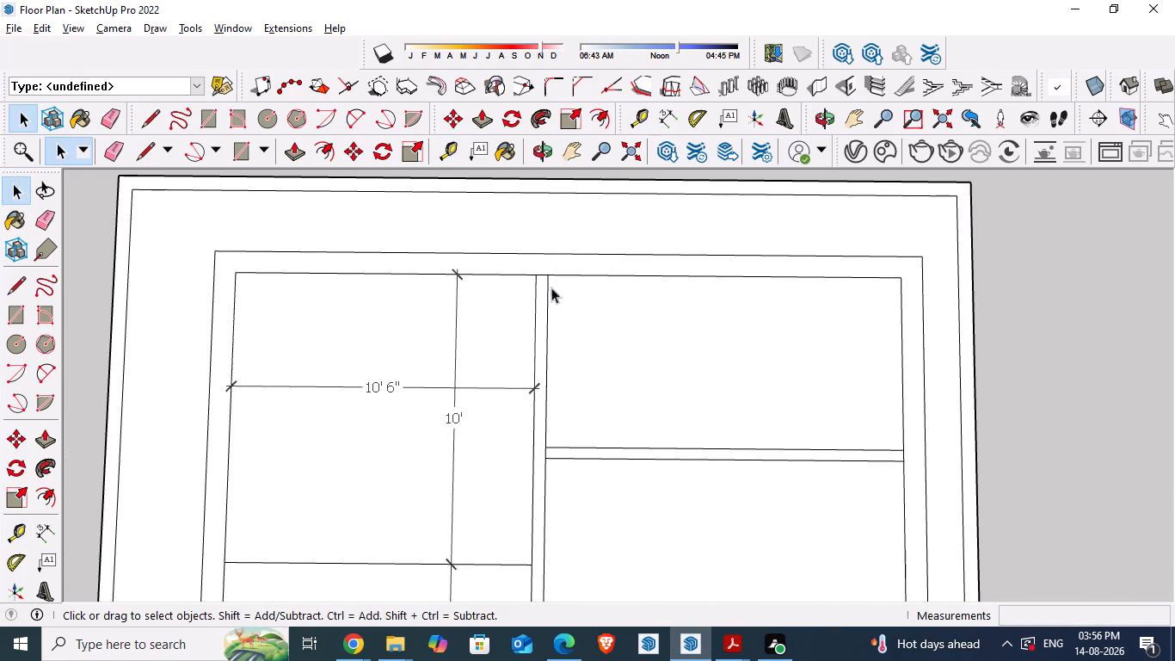
Dimension the thickness of the central partition wall where it meets the rear outer wall.
left_click(46, 535)
scroll(554, 279, "up", 5)
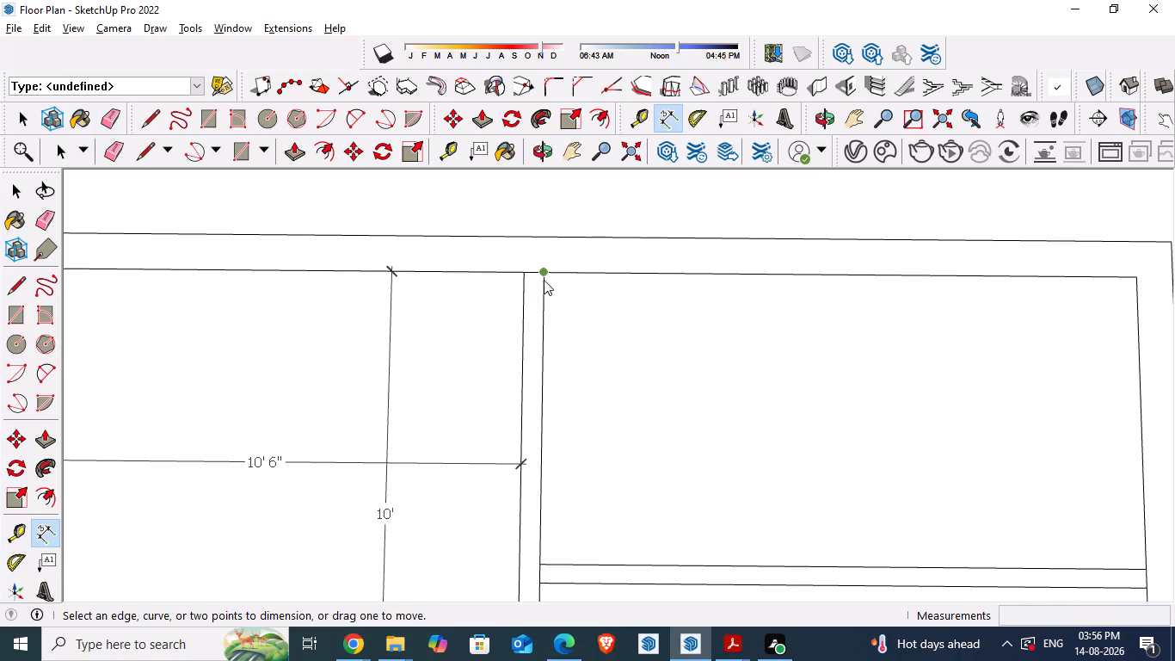
left_click(529, 281)
left_click(549, 275)
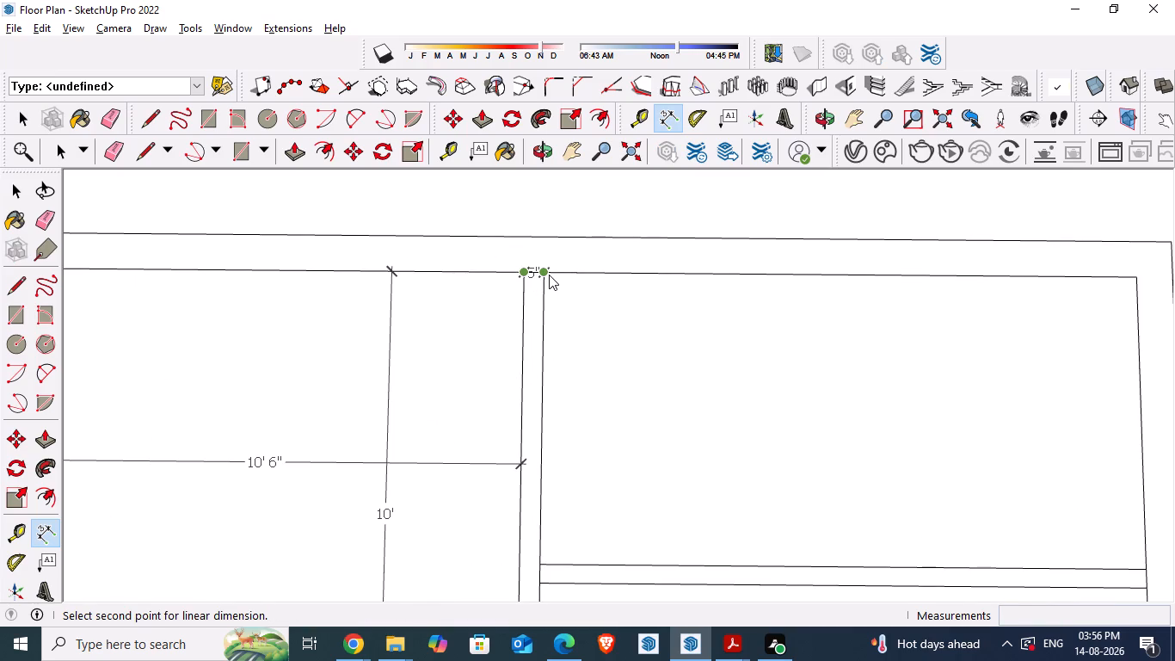
left_click(554, 256)
key("space")
Erase the two parallel horizontal guide lines crossing the lower part of the house plan.
scroll(642, 214, "down", 3)
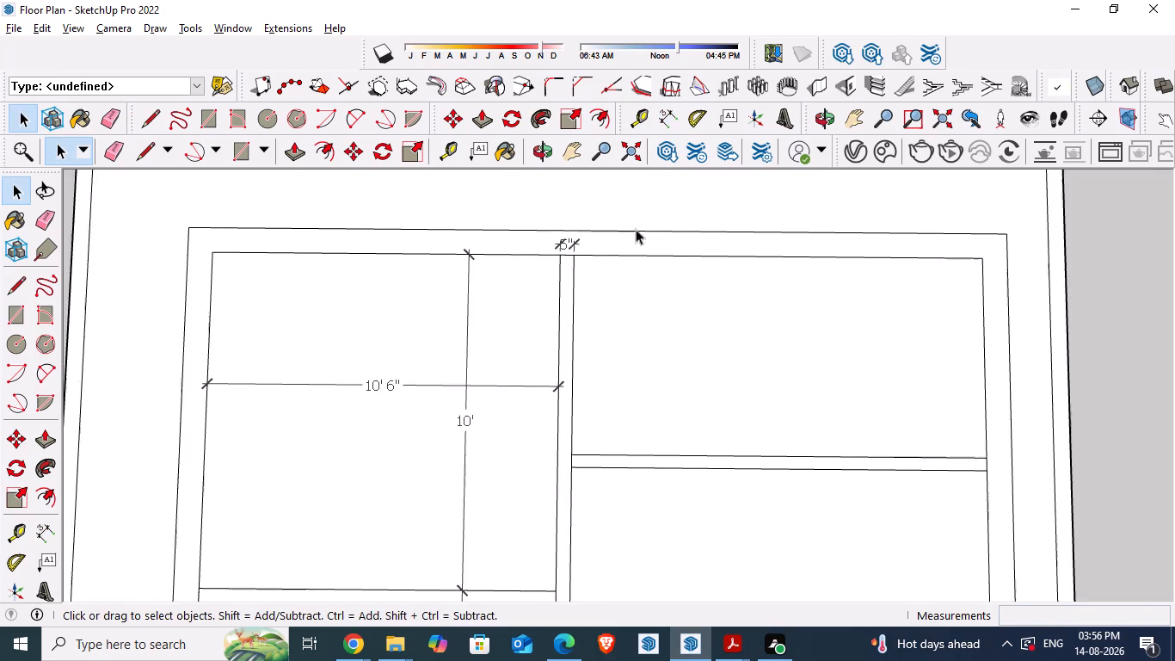
scroll(636, 229, "down", 7)
scroll(577, 275, "down", 5)
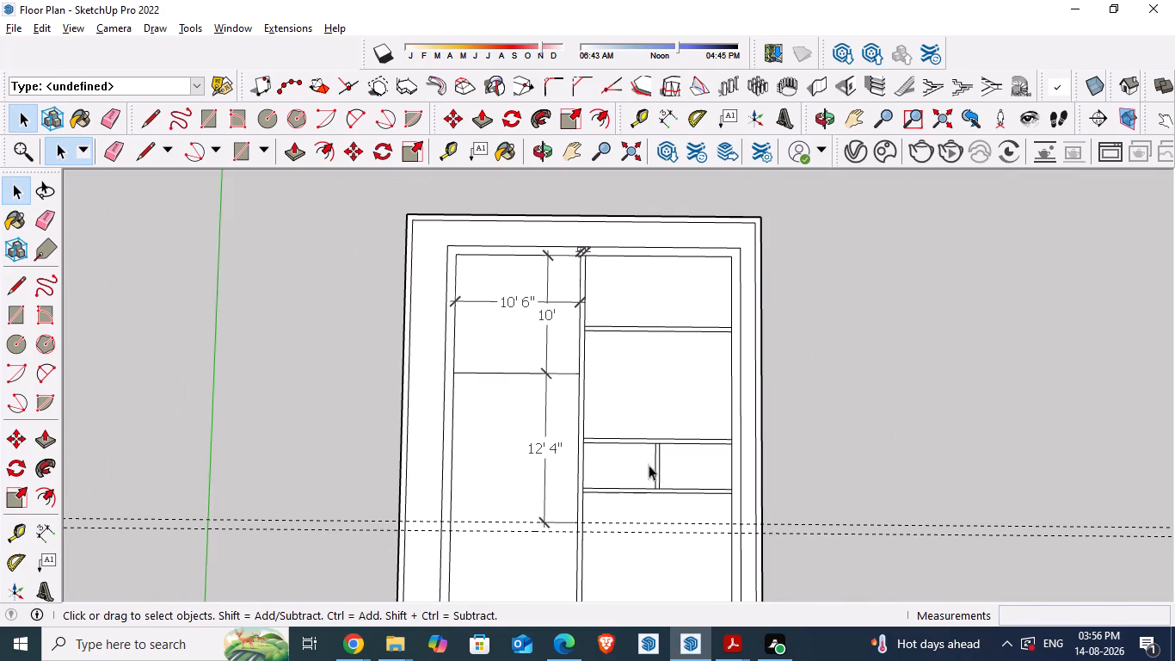
scroll(663, 578, "up", 4)
scroll(533, 419, "up", 4)
scroll(550, 398, "down", 7)
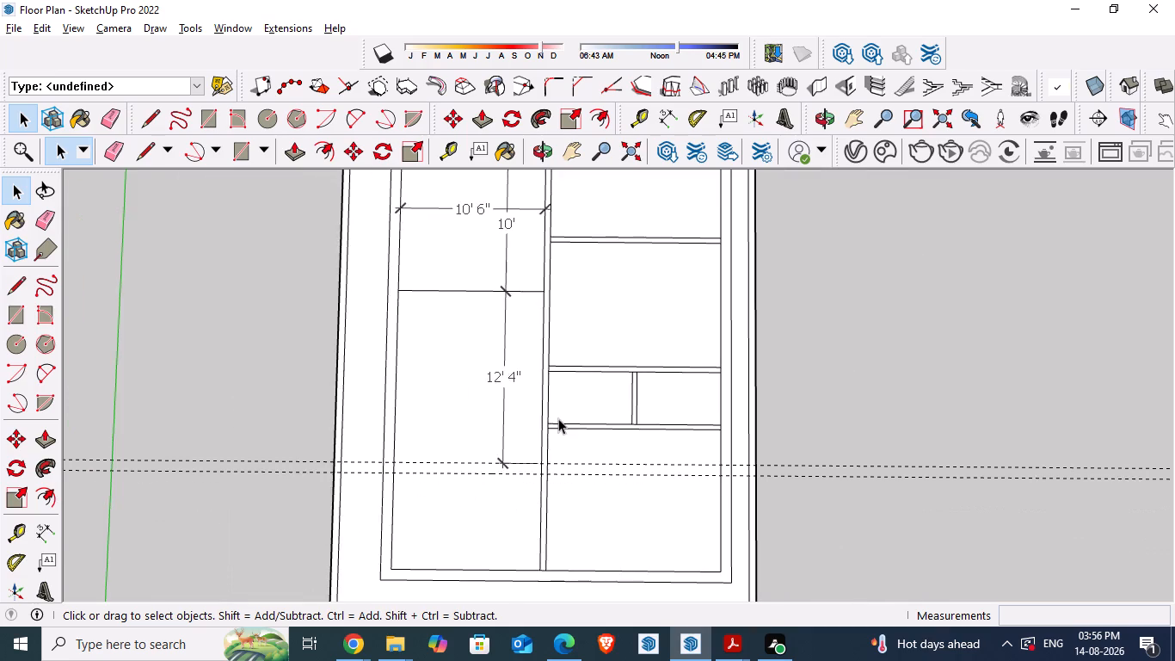
scroll(558, 418, "down", 2)
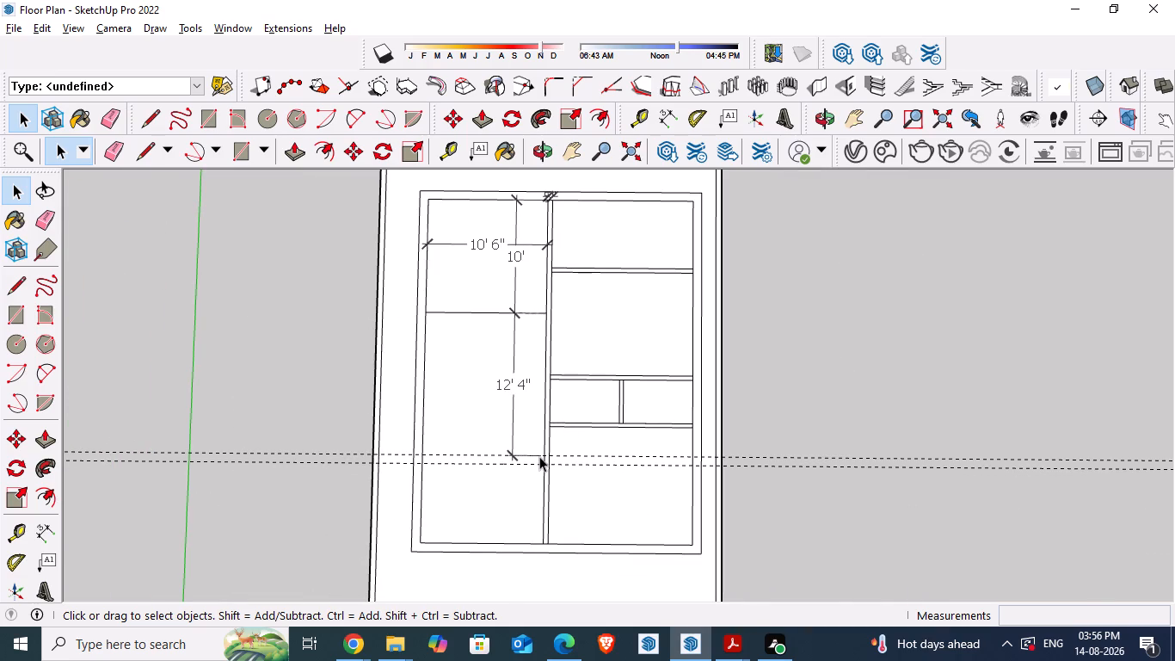
scroll(538, 465, "down", 6)
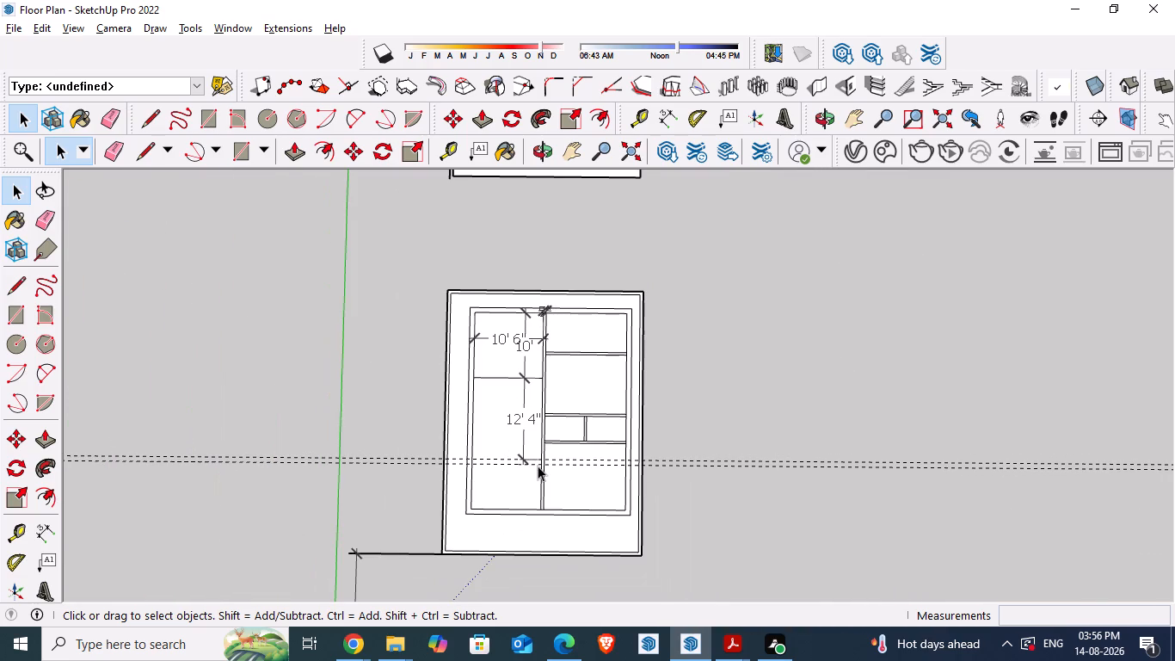
key("e")
left_click_drag(321, 403, 321, 415)
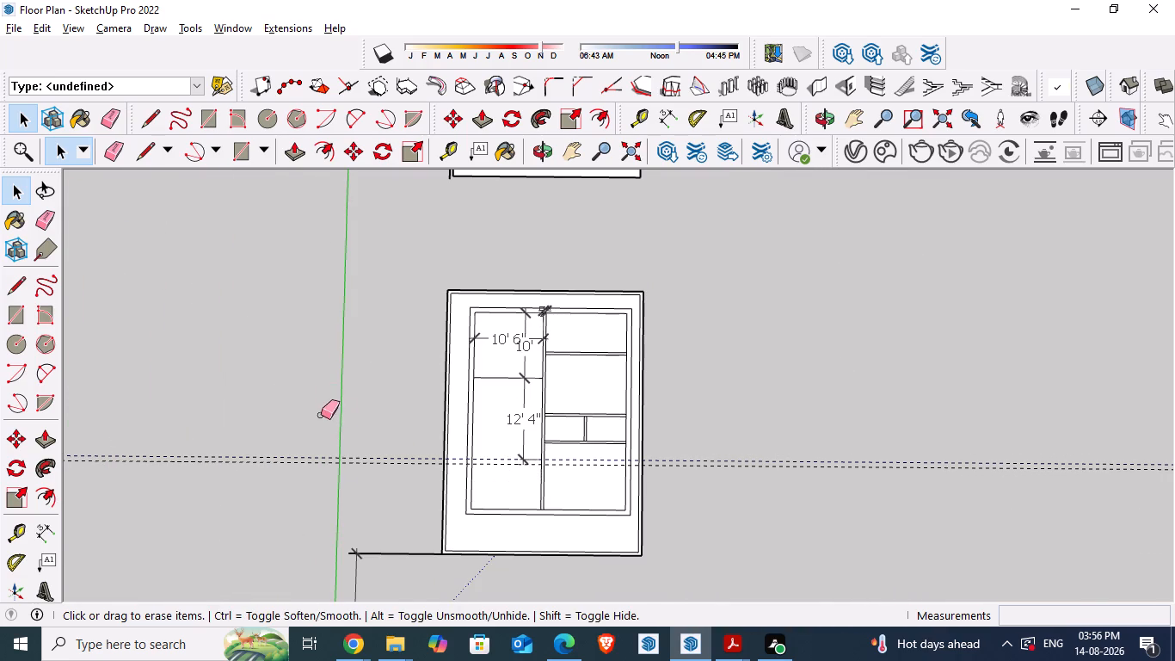
left_click_drag(321, 415, 351, 482)
Place a guide 6' in from the plot's front boundary, along the outer face of the house's front wall.
scroll(472, 544, "up", 1)
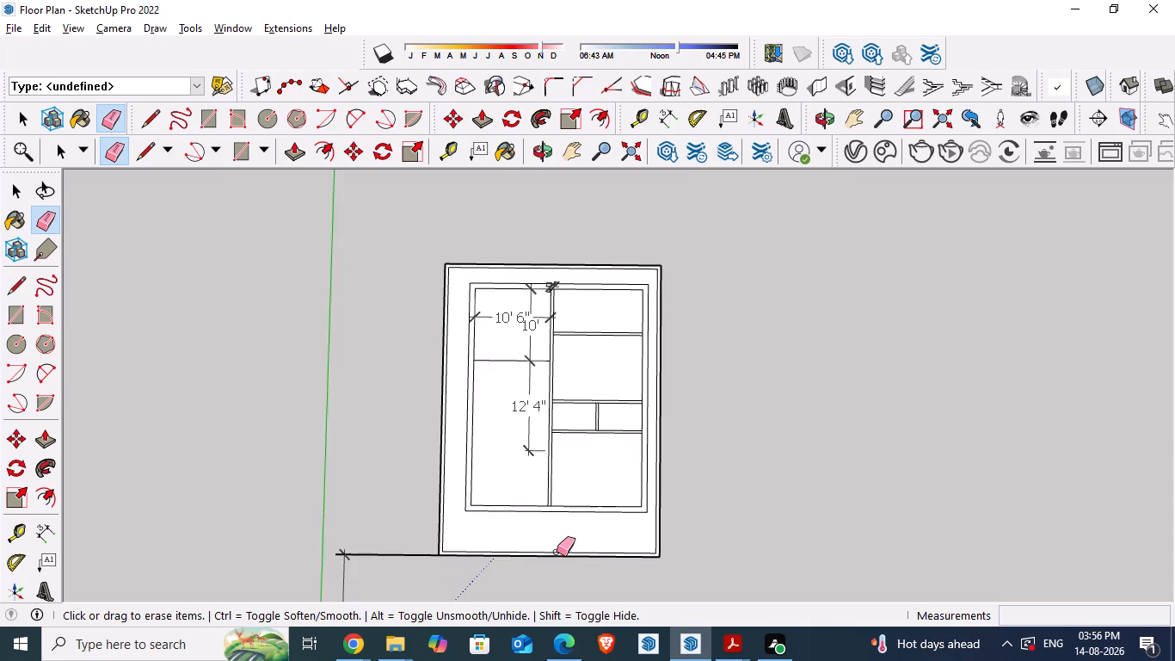
scroll(557, 552, "up", 4)
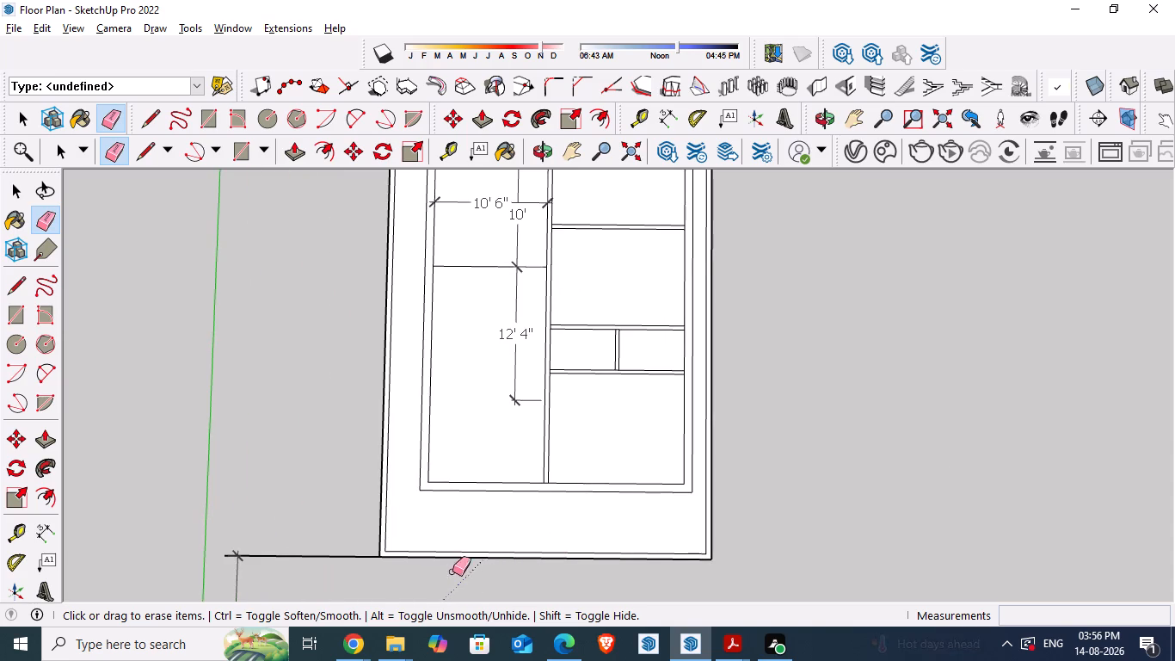
key("t")
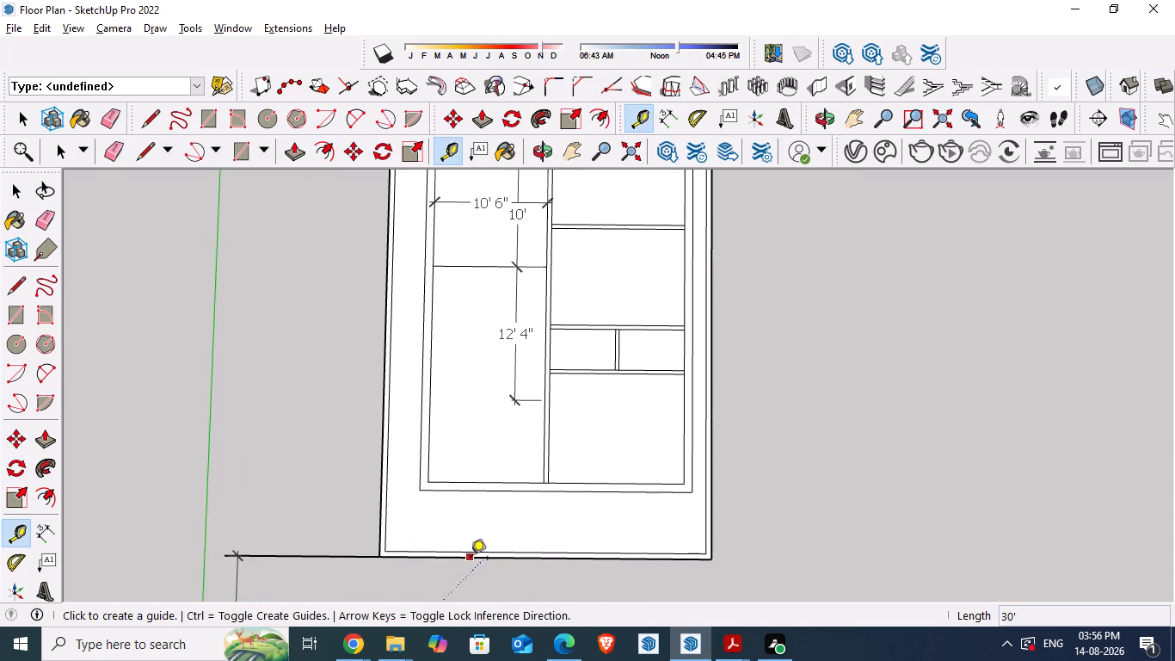
left_click(471, 559)
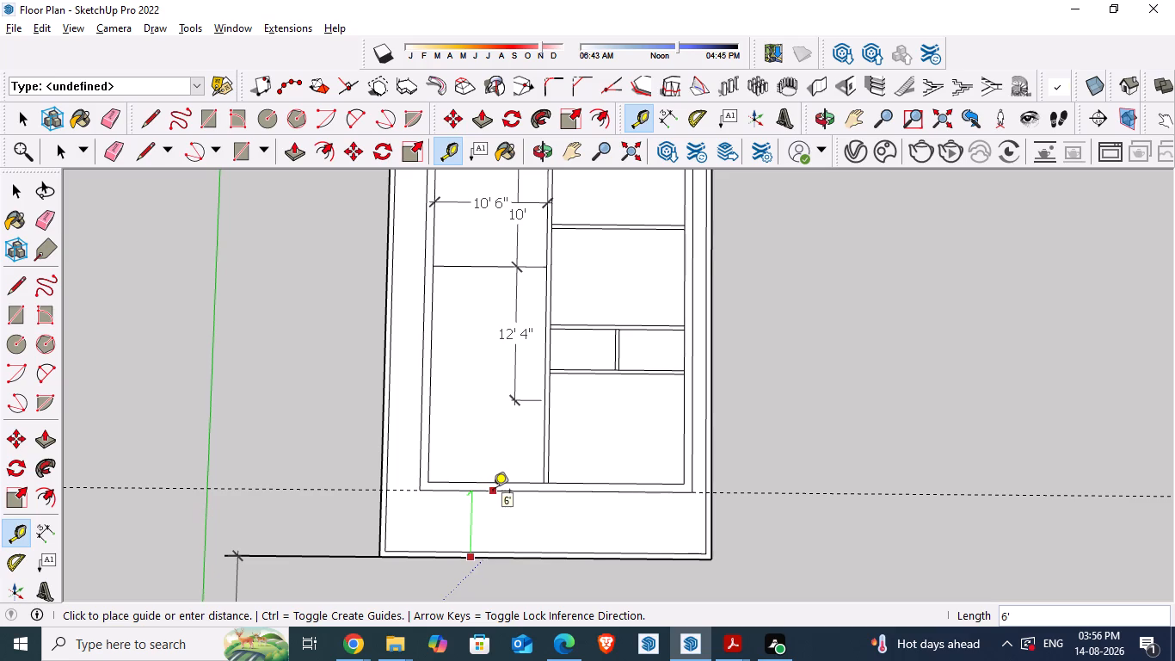
left_click(493, 492)
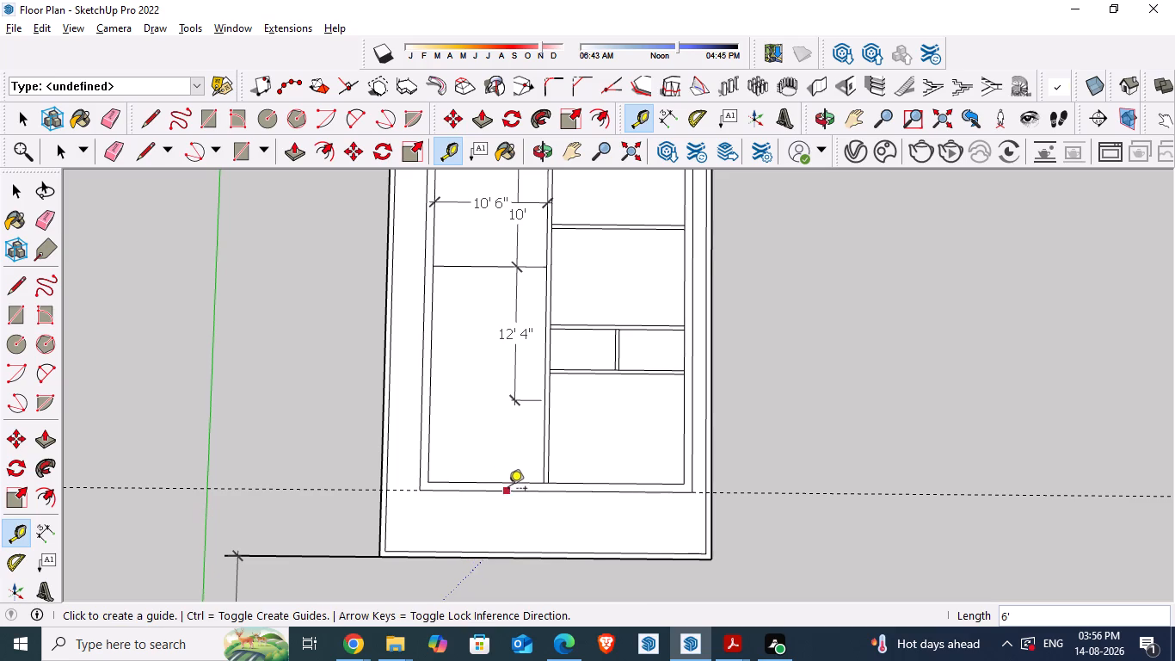
key("space")
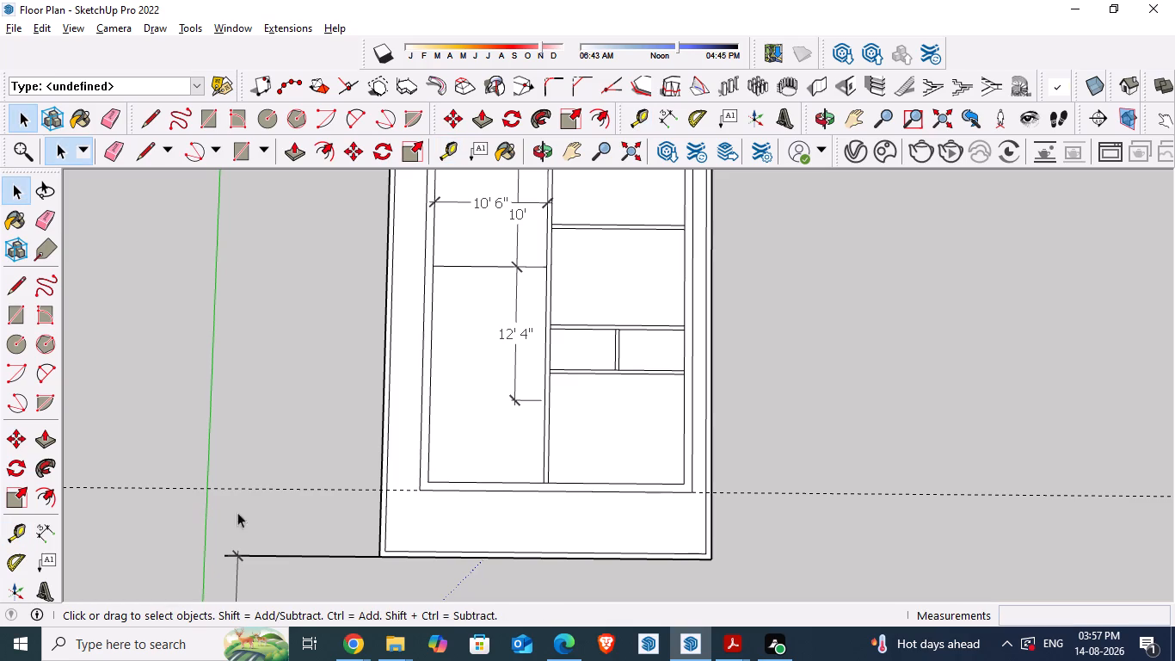
Measure the thickness of the outer wall beside the hall and of the front outer wall.
left_click(42, 534)
scroll(423, 436, "up", 4)
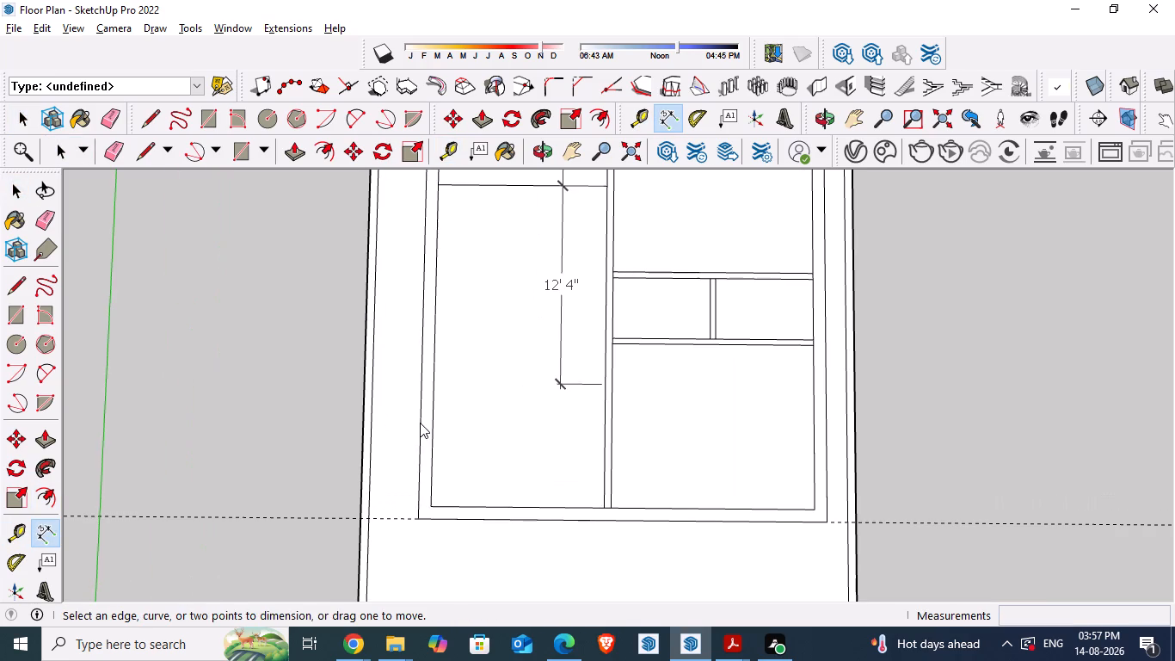
key("t")
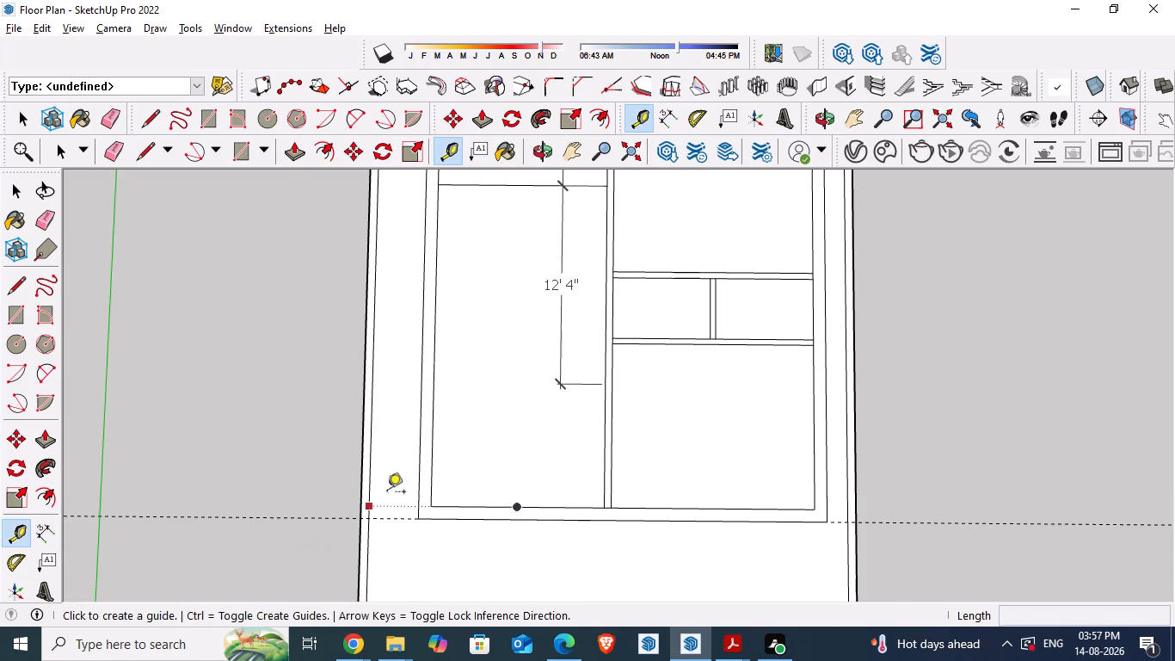
left_click(419, 461)
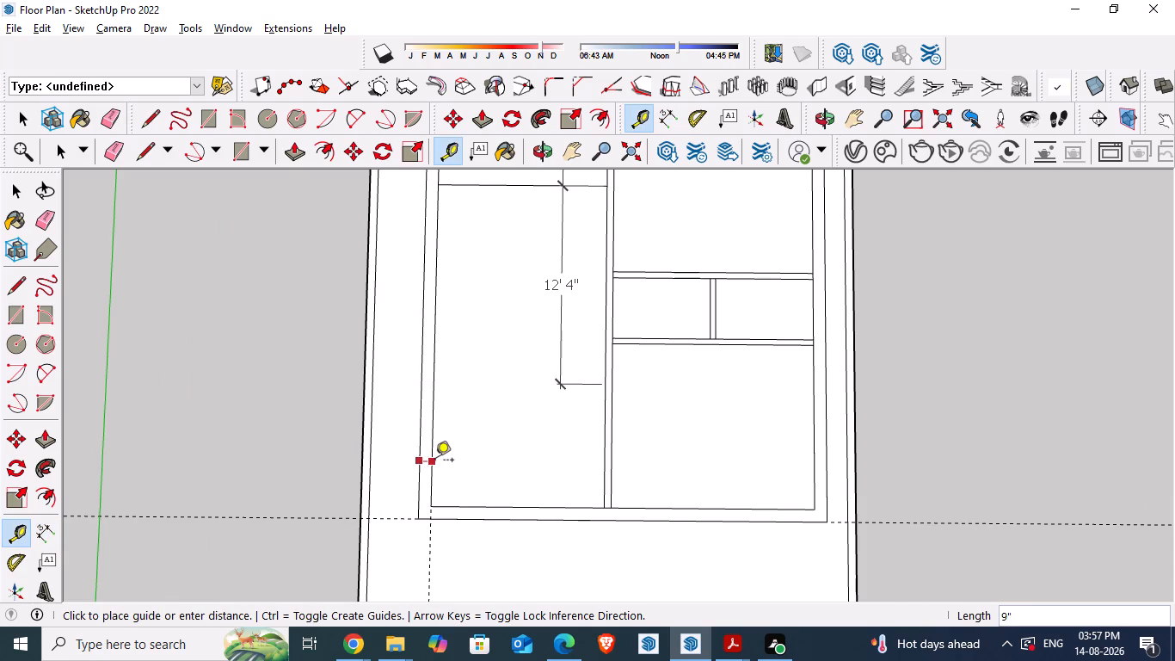
key("space")
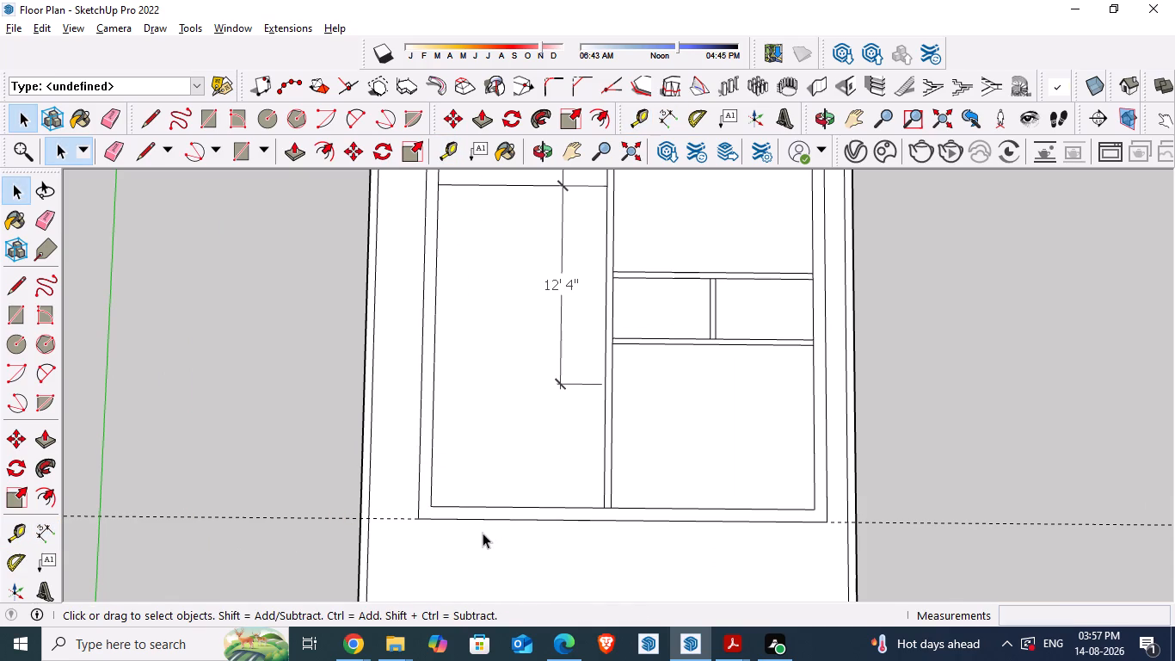
scroll(520, 518, "up", 6)
key("t")
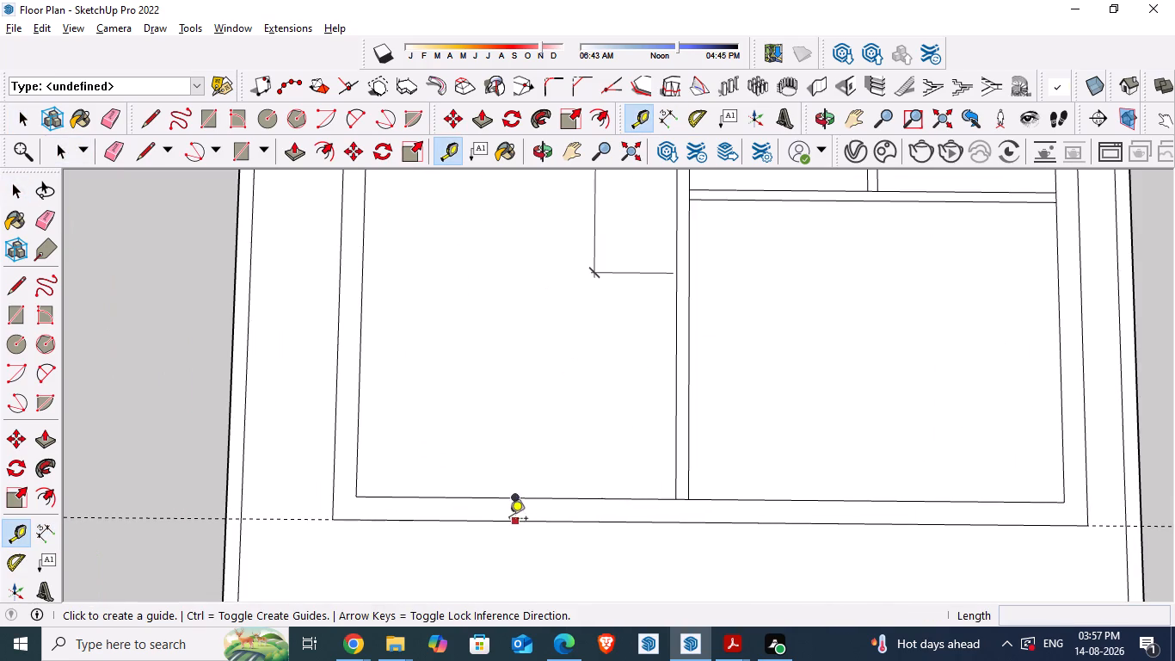
left_click(520, 500)
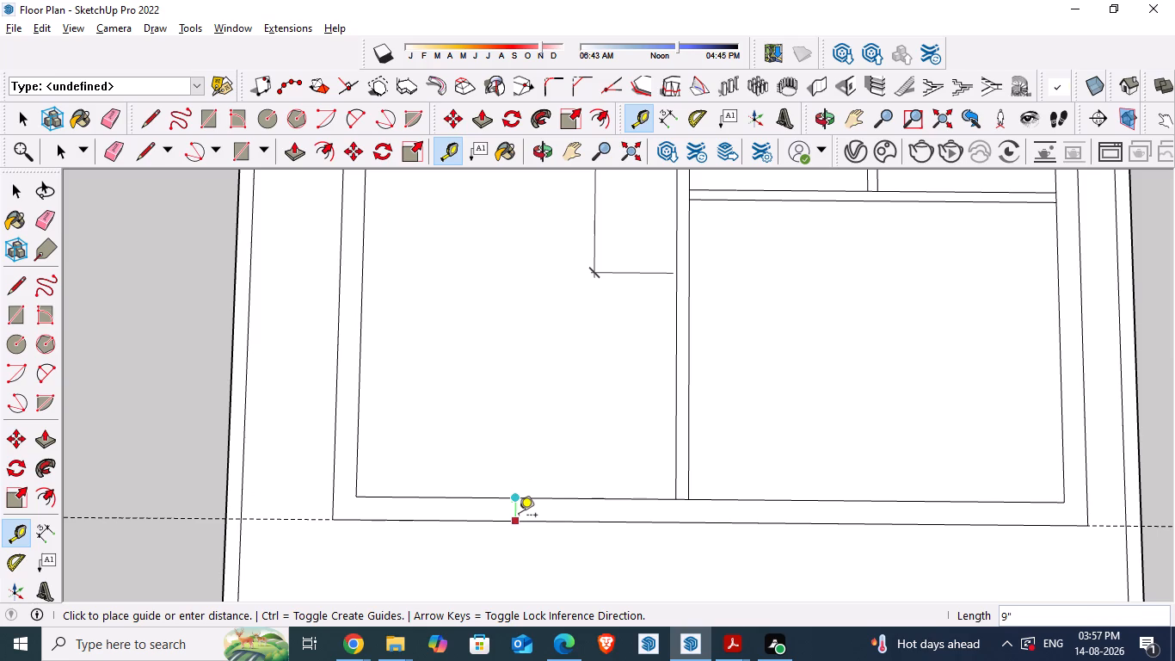
key("space")
Measure the front setback from the plot boundary to the house's front wall, and the front wall's thickness.
scroll(517, 541, "down", 13)
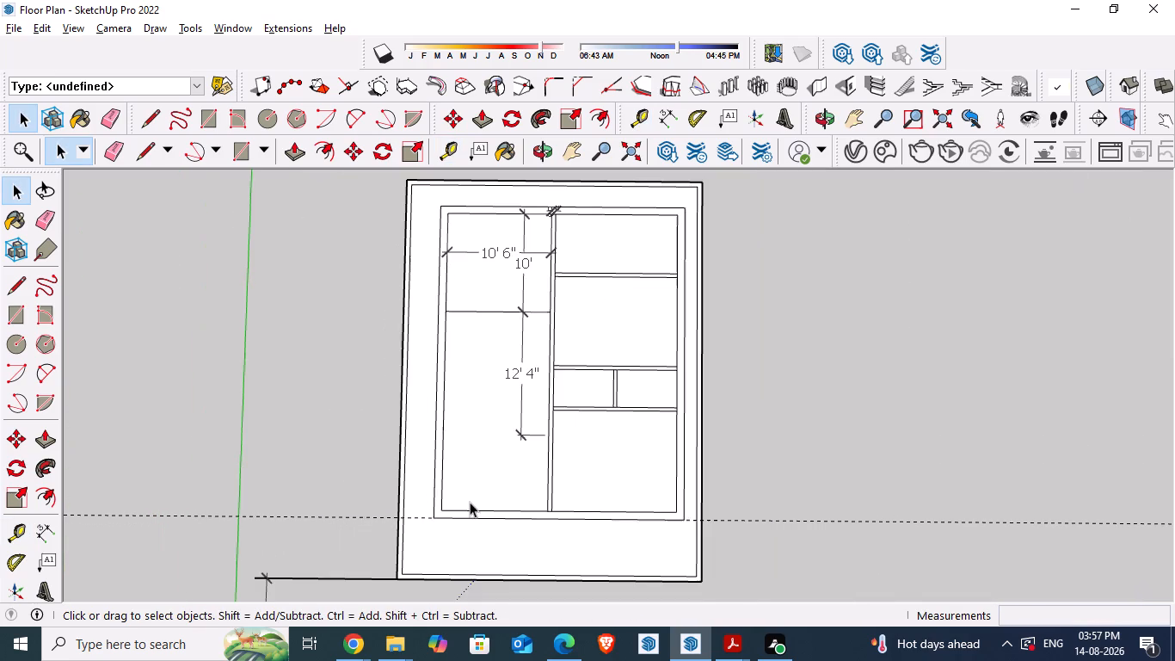
scroll(511, 560, "up", 4)
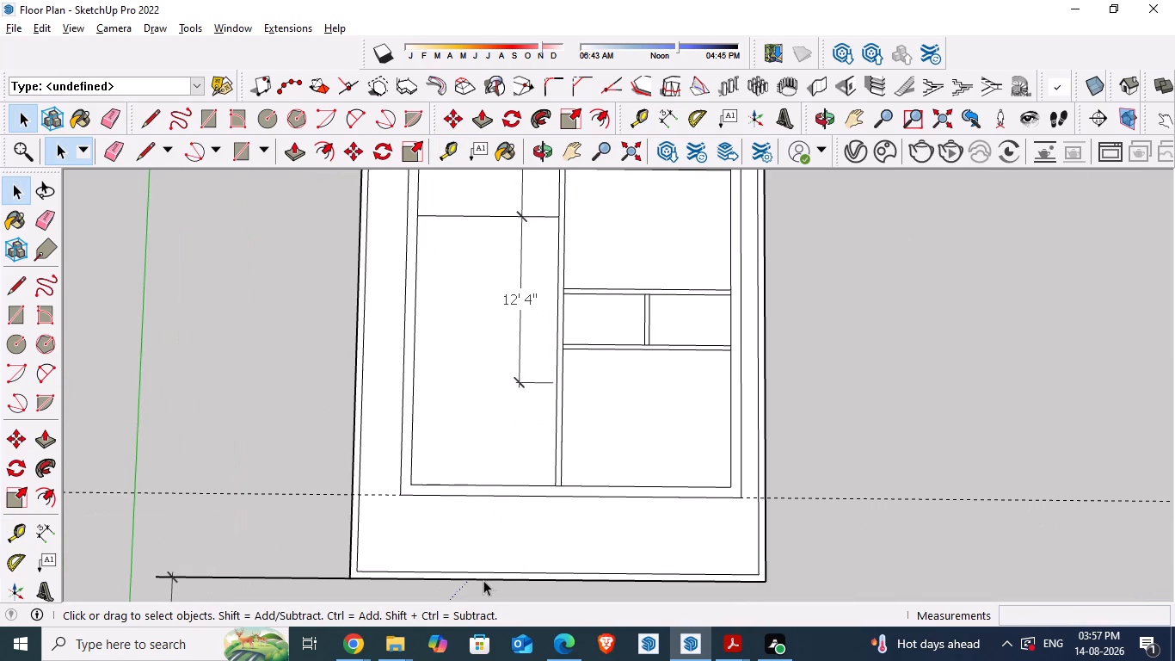
key("t")
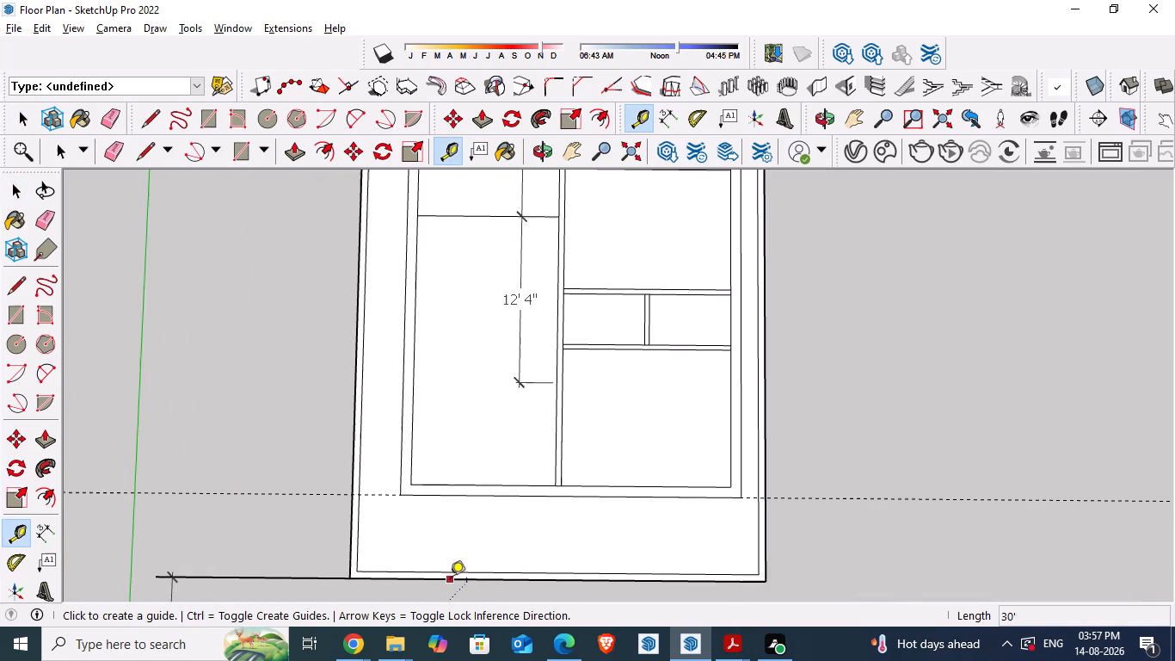
left_click(450, 581)
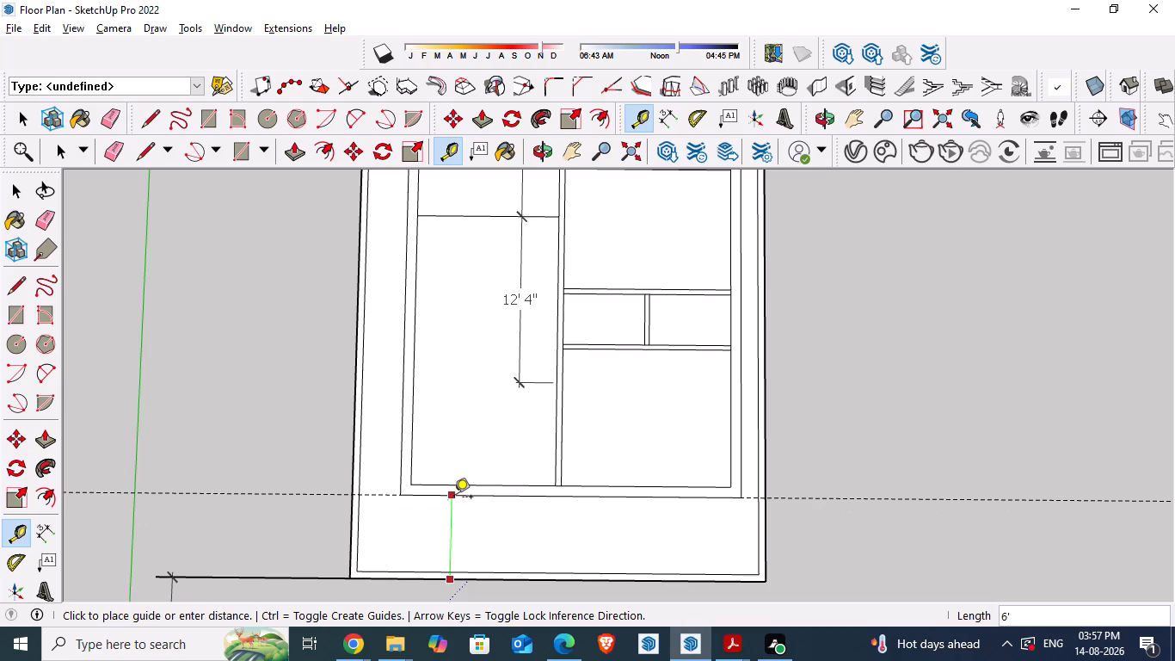
key("space")
scroll(459, 497, "up", 4)
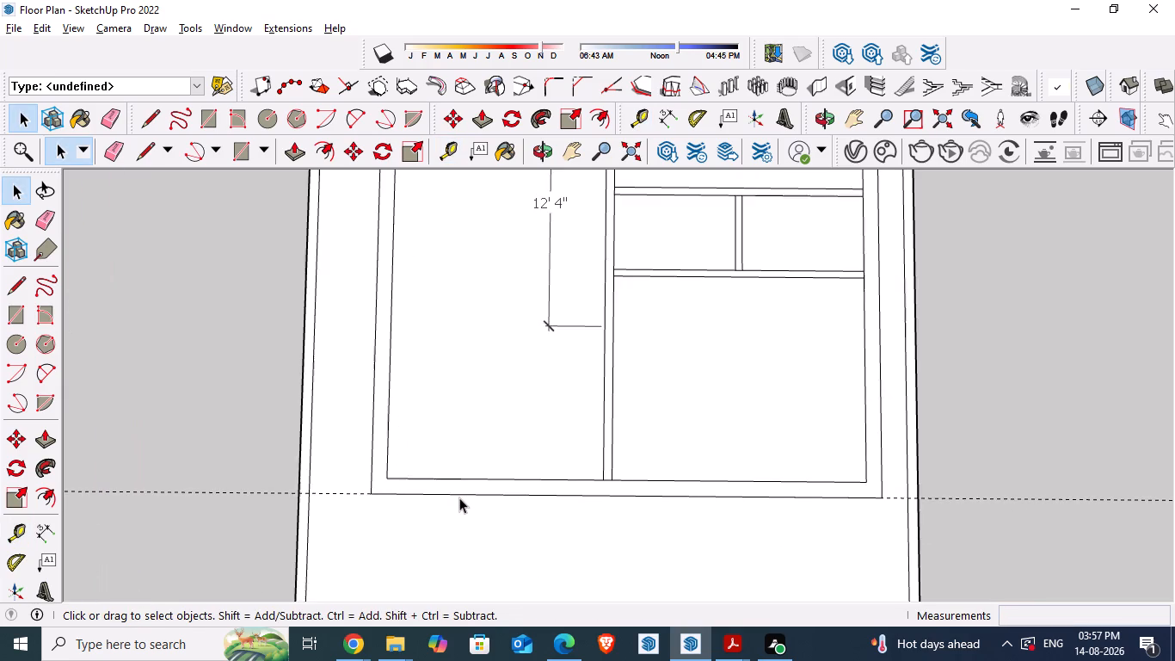
scroll(460, 495, "up", 2)
key("t")
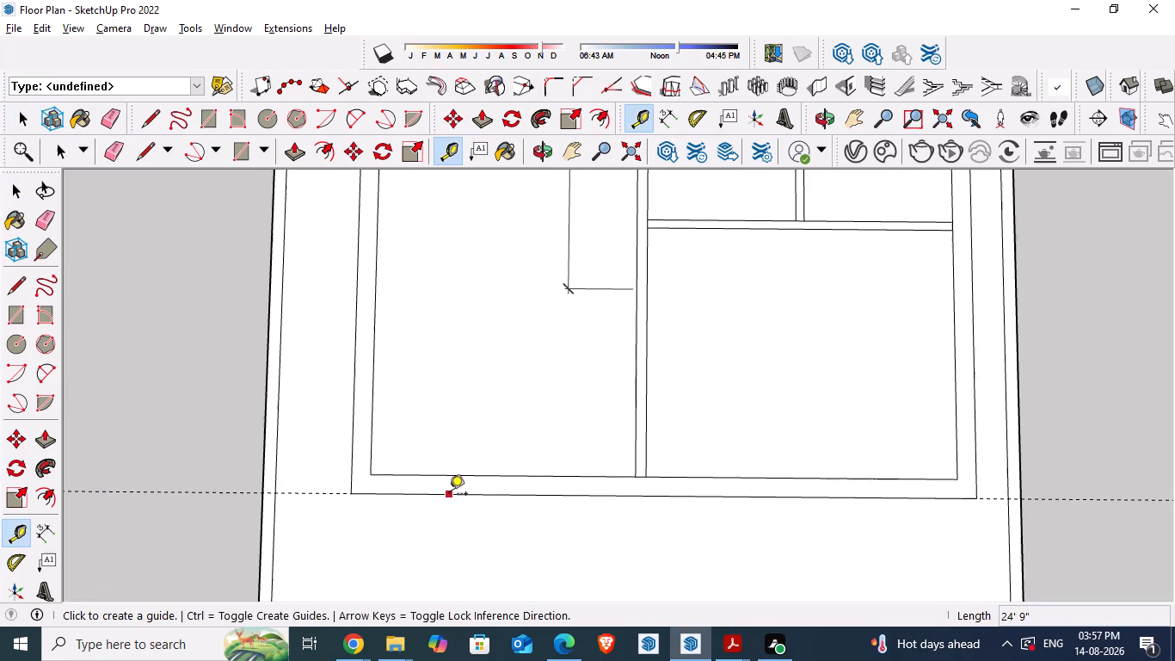
left_click(449, 497)
key("space")
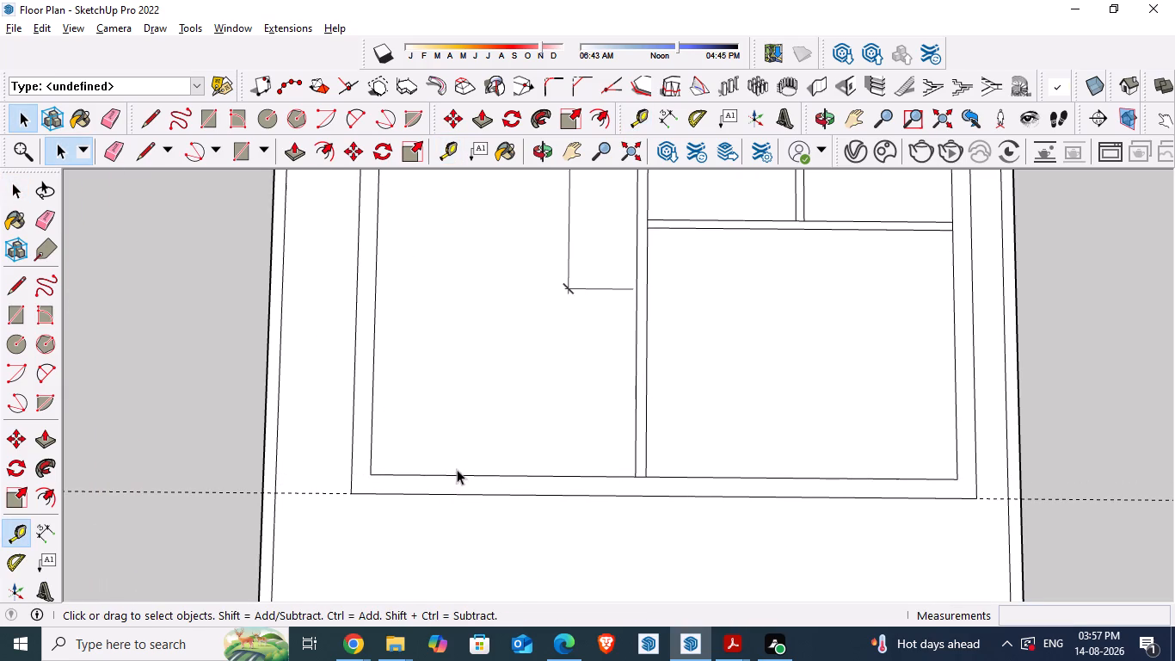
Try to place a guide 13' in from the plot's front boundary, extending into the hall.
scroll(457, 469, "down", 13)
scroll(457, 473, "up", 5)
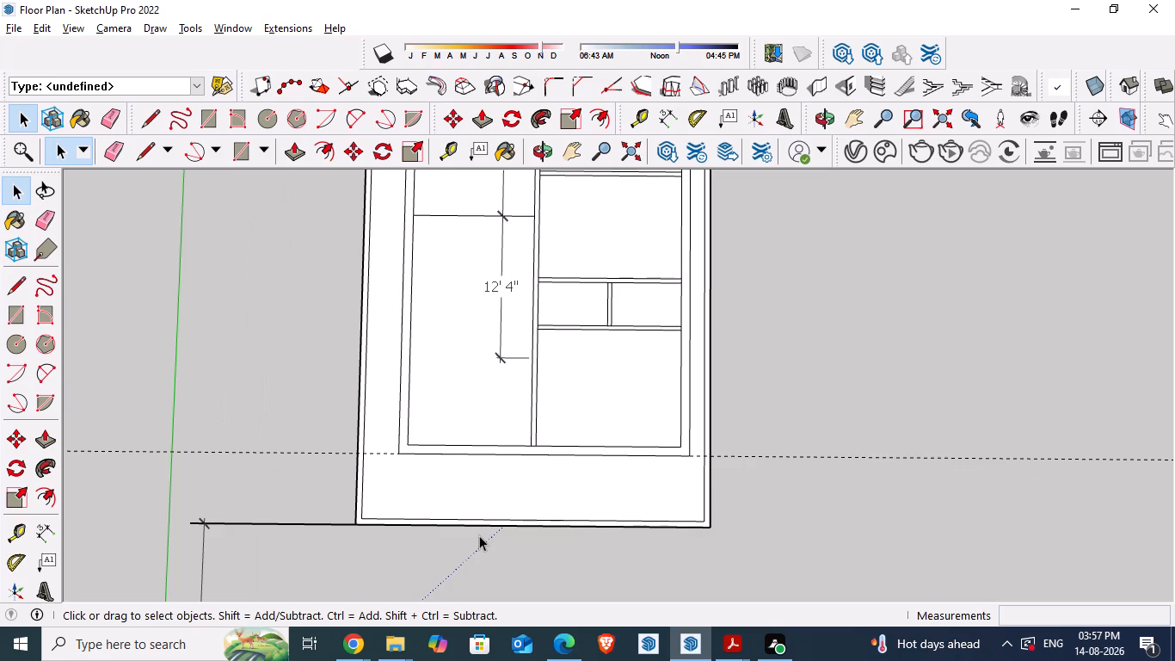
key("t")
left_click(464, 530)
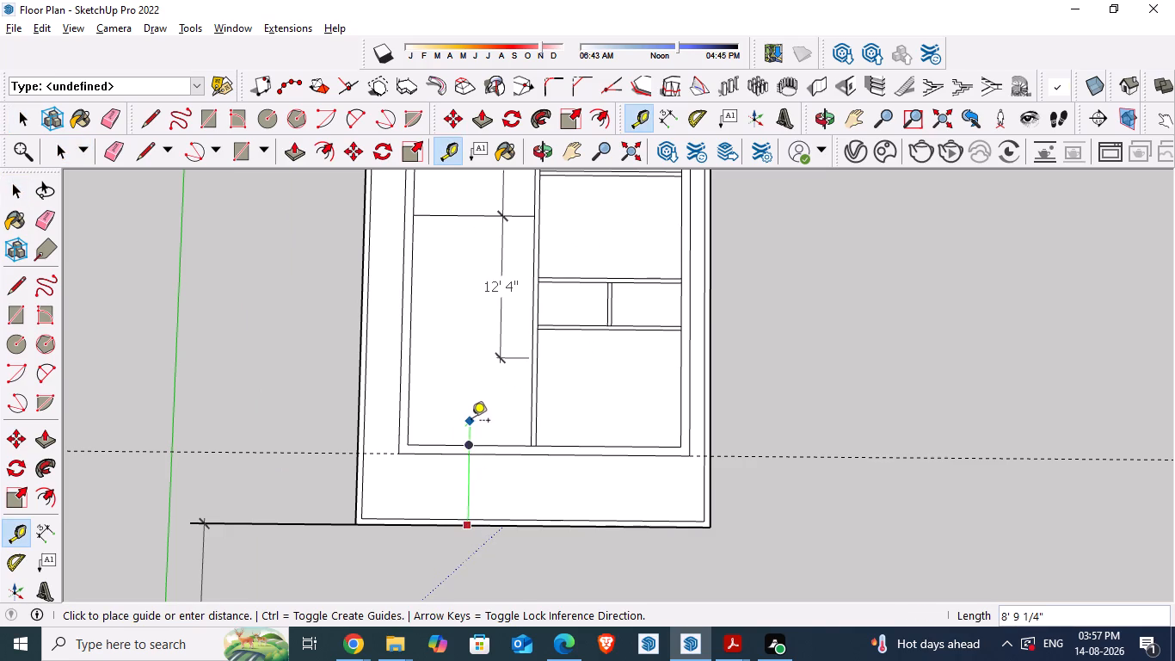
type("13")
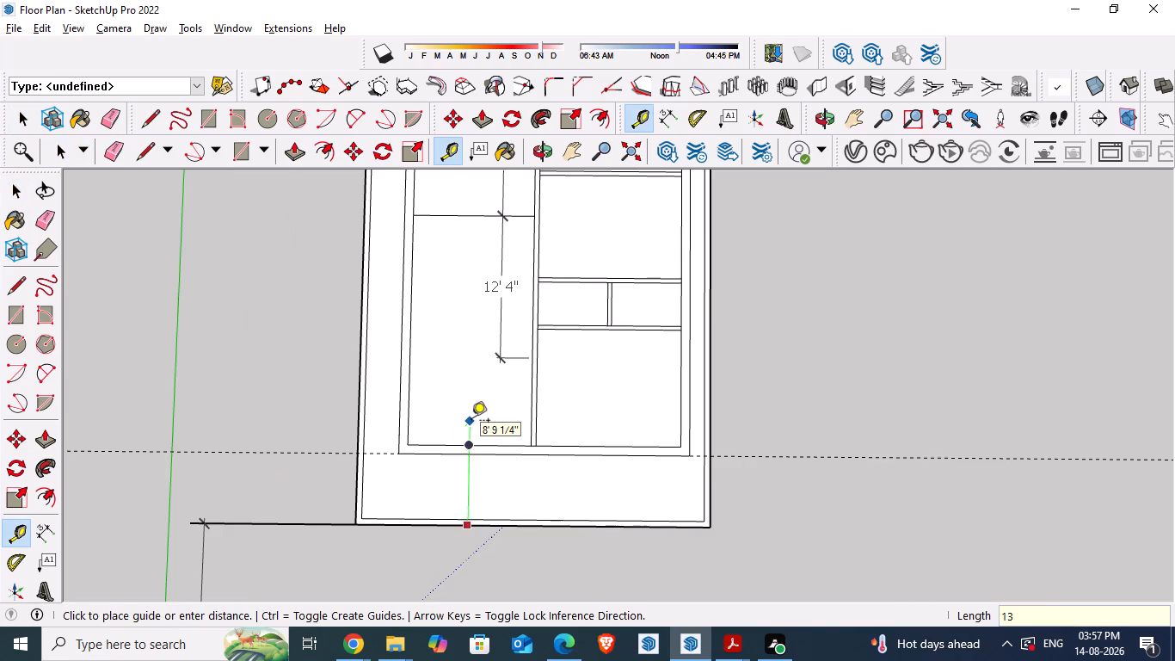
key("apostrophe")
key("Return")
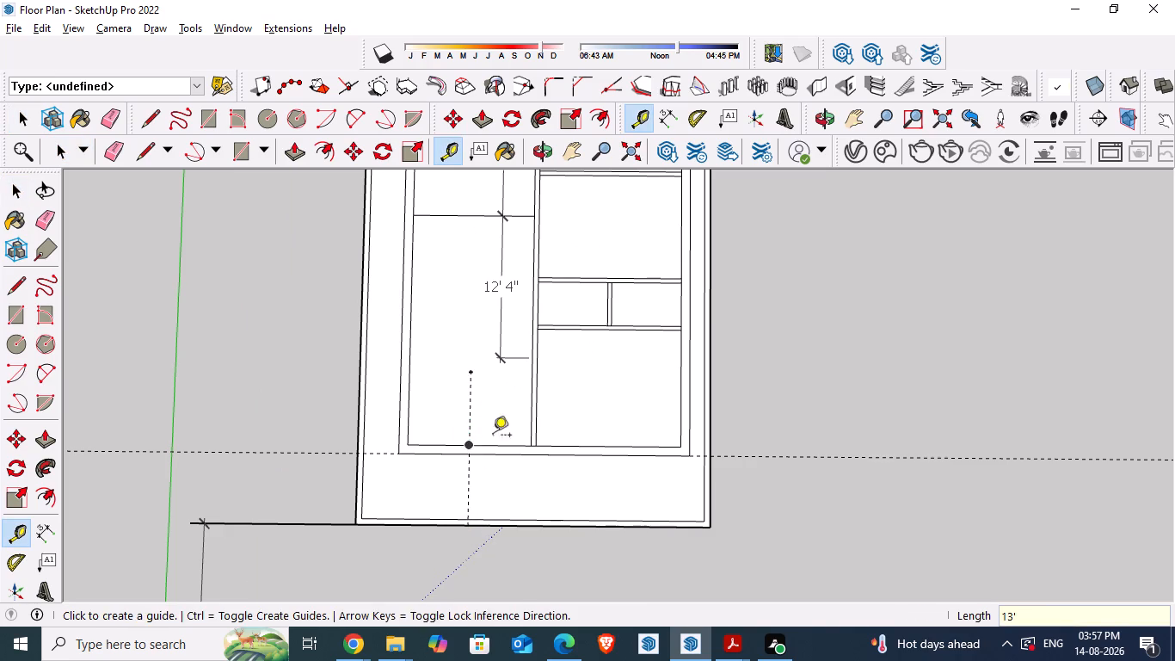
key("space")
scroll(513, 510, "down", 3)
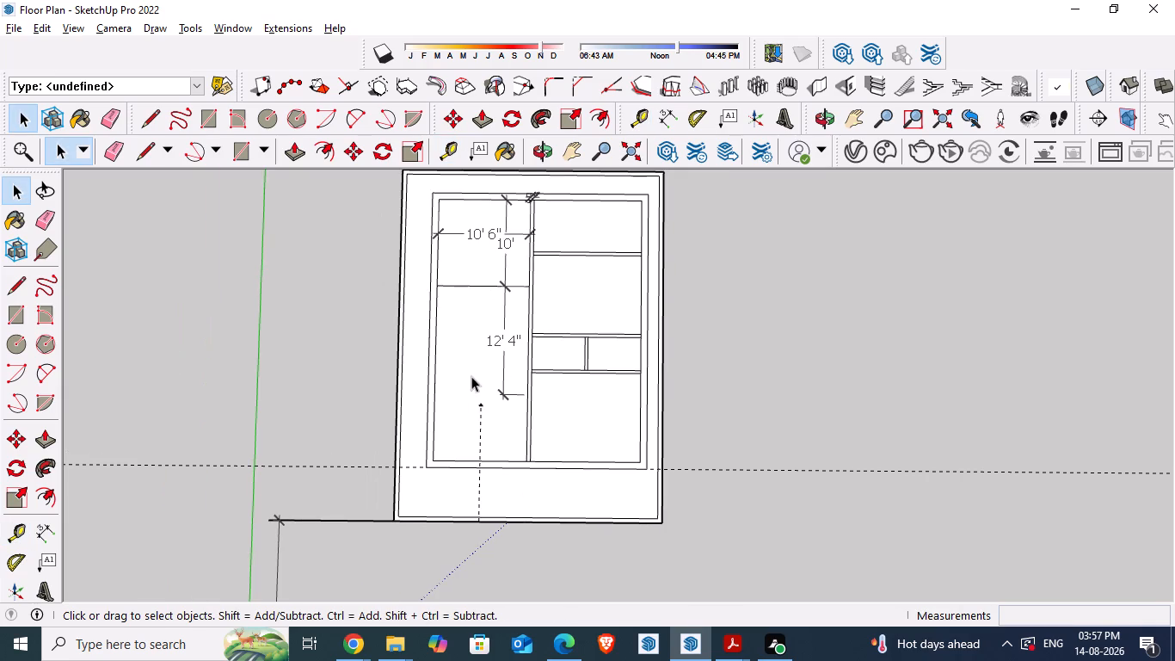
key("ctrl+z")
Place a full-width guide 13' in from the plot's front boundary, parallel to it.
key("t")
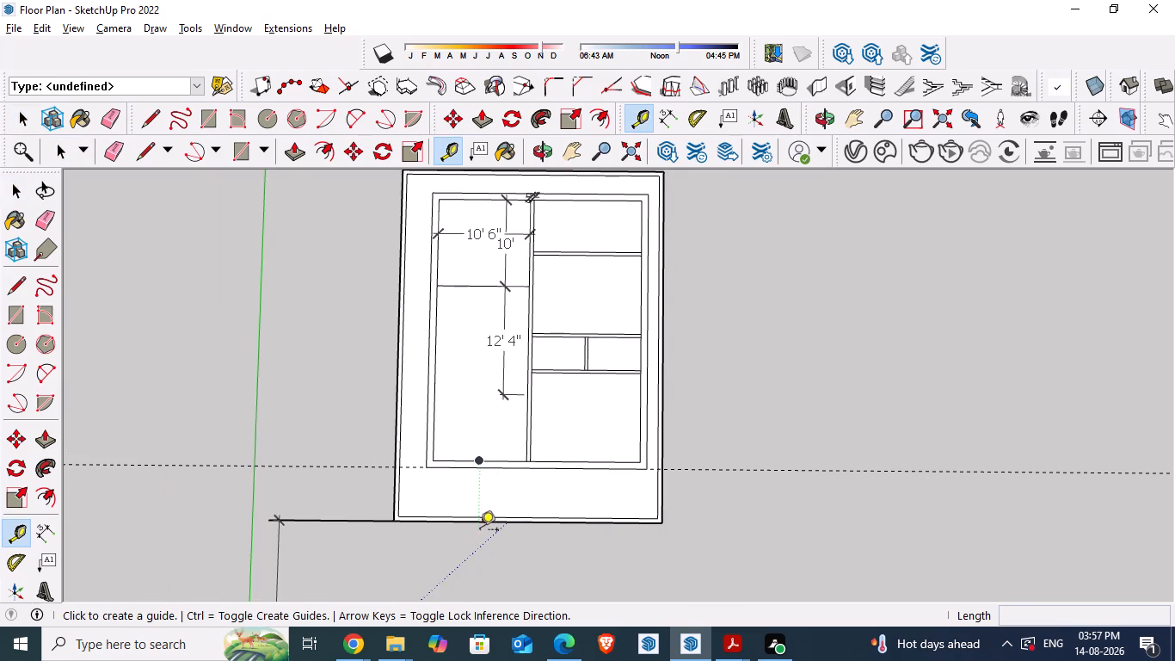
scroll(489, 507, "up", 6)
left_click(491, 534)
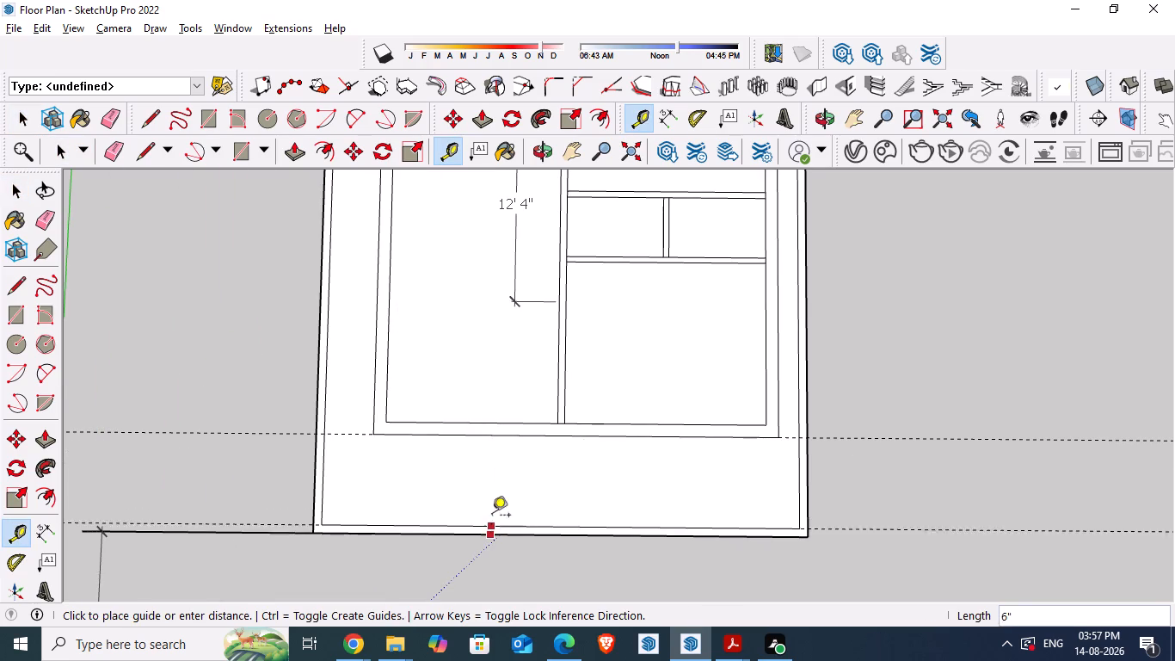
type("13'")
key("Return")
Place a parallel guide 9" behind the 13' guide, toward the rear, to mark a wall thickness across the hall.
scroll(489, 374, "down", 2)
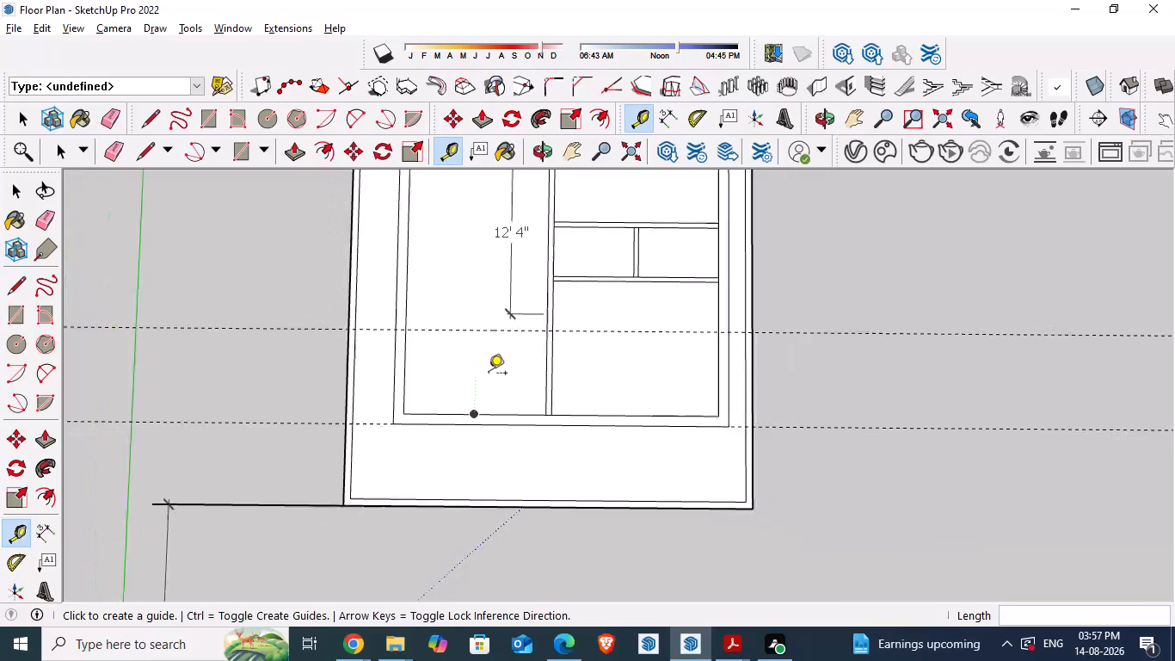
scroll(489, 374, "down", 2)
scroll(509, 447, "down", 3)
scroll(550, 328, "up", 7)
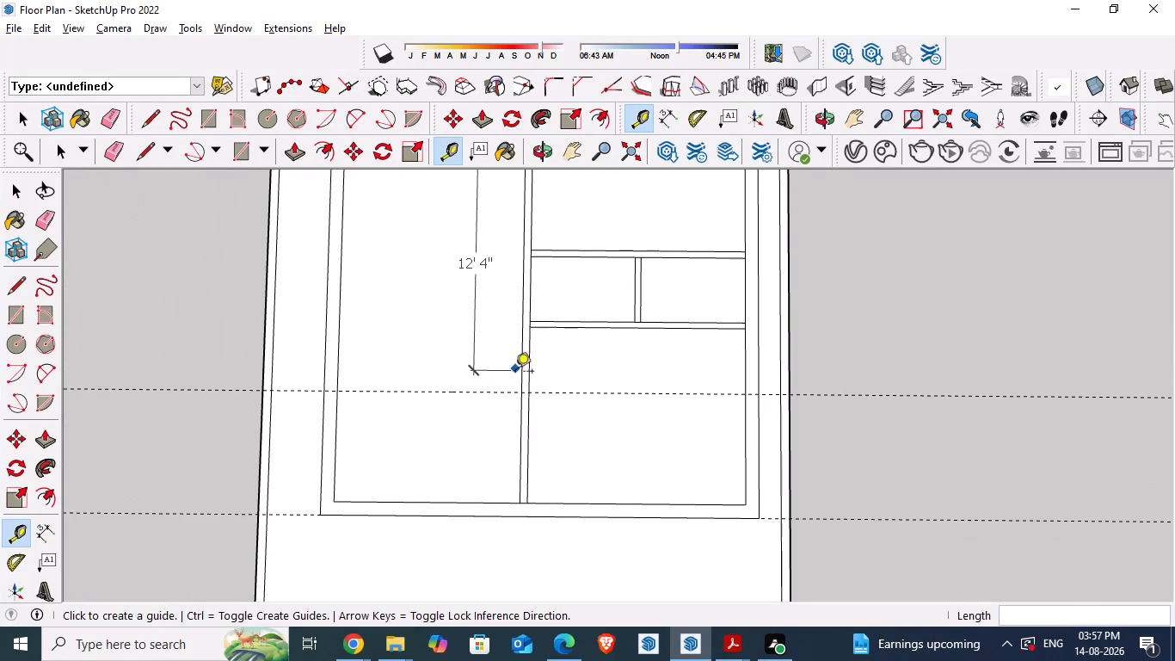
left_click(448, 393)
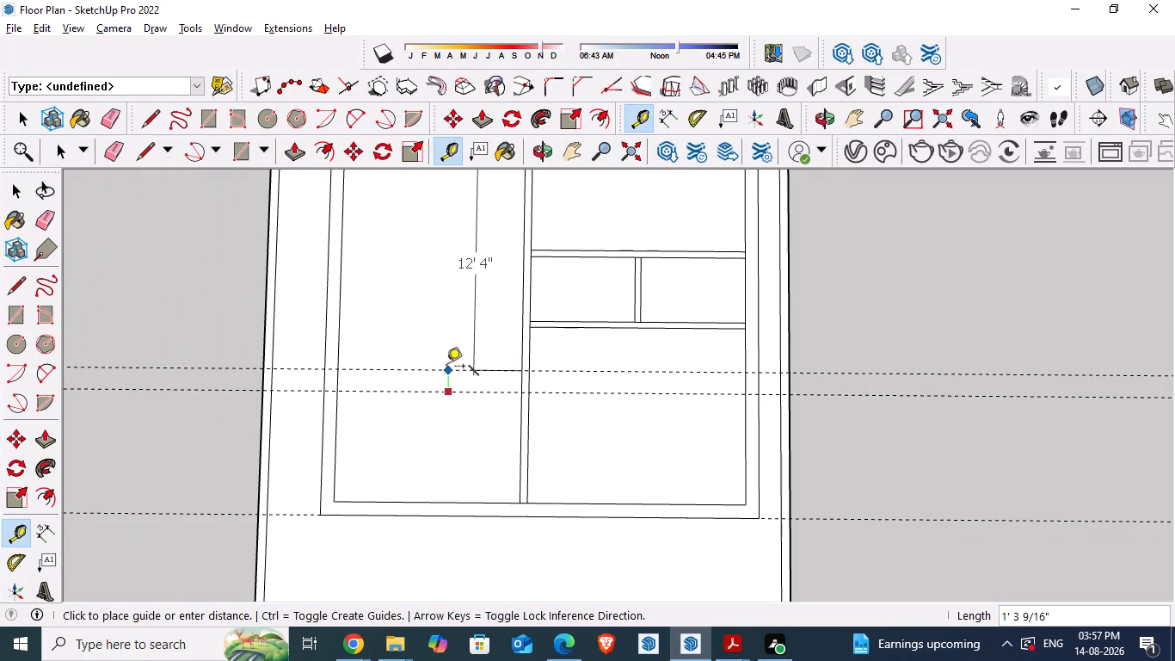
type("9'")
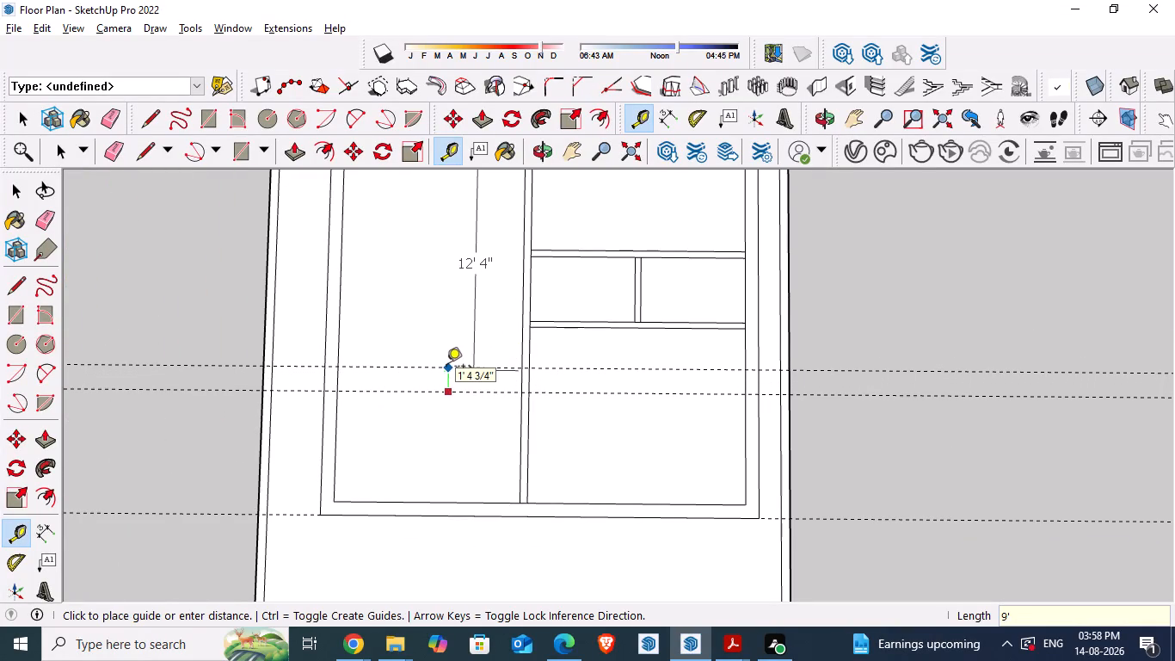
key("BackSpace")
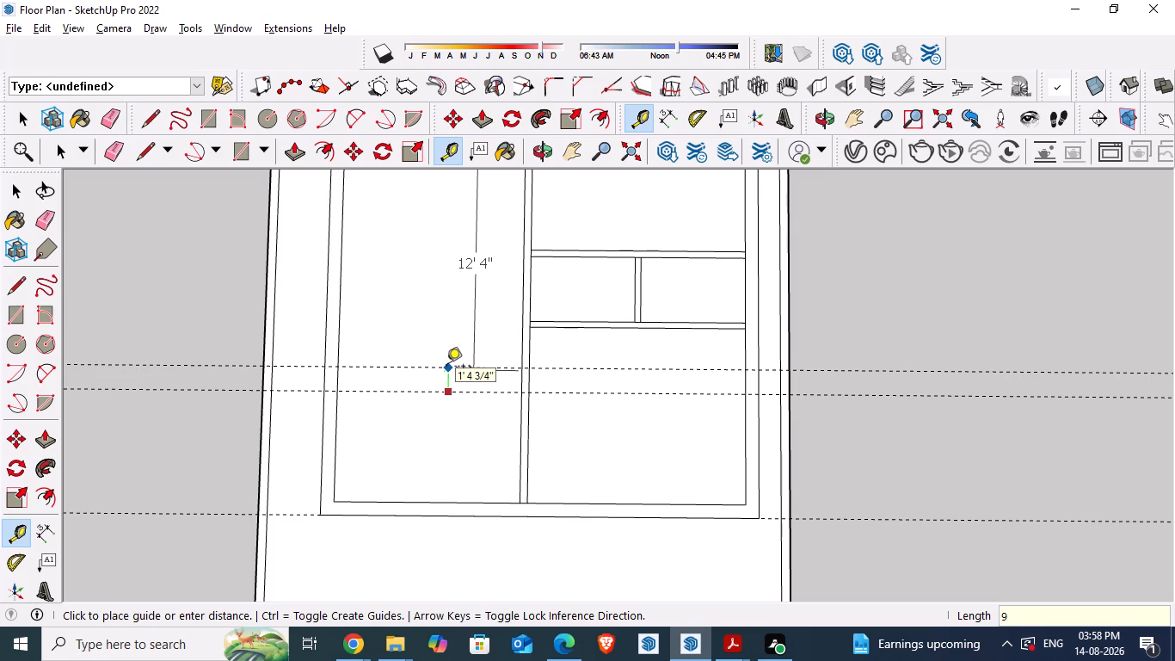
key("shift+quotedbl")
key("Return")
Place another parallel guide 13' behind the 9" wall guide, near the hall's rear dividing line.
scroll(391, 491, "down", 3)
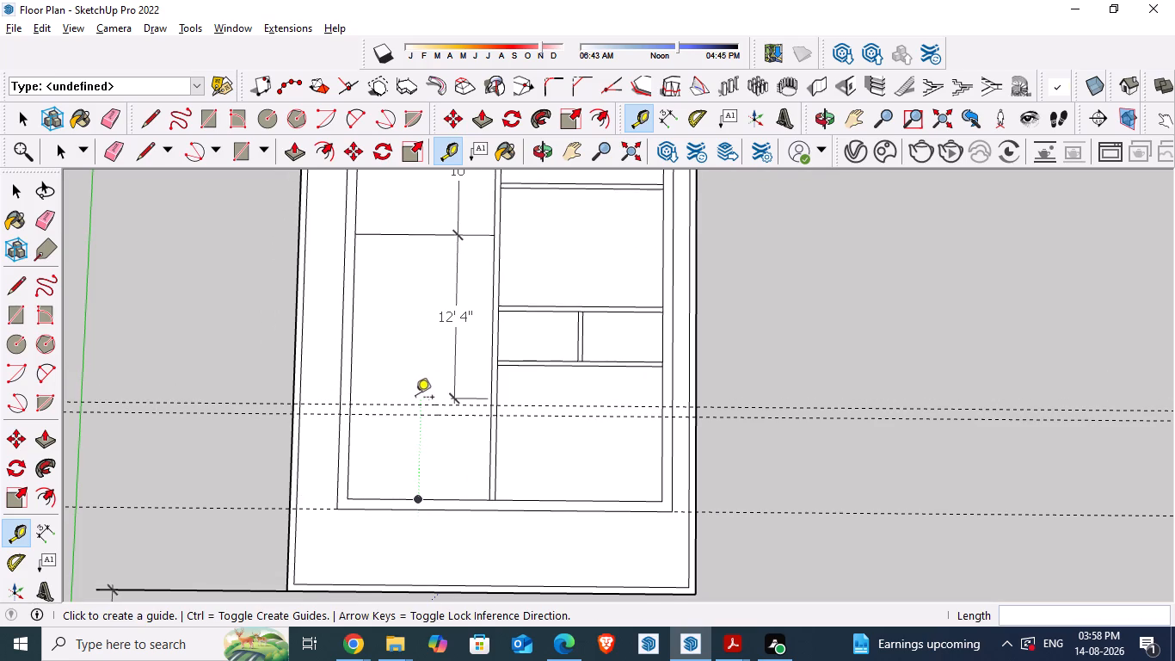
left_click(402, 404)
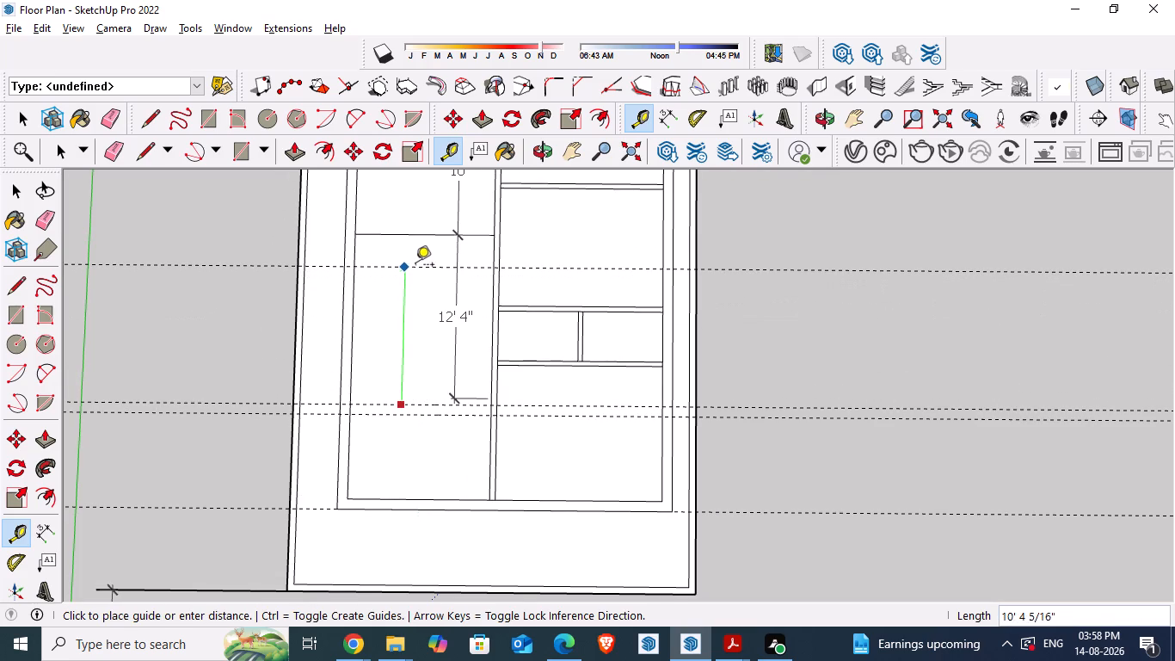
type("13'")
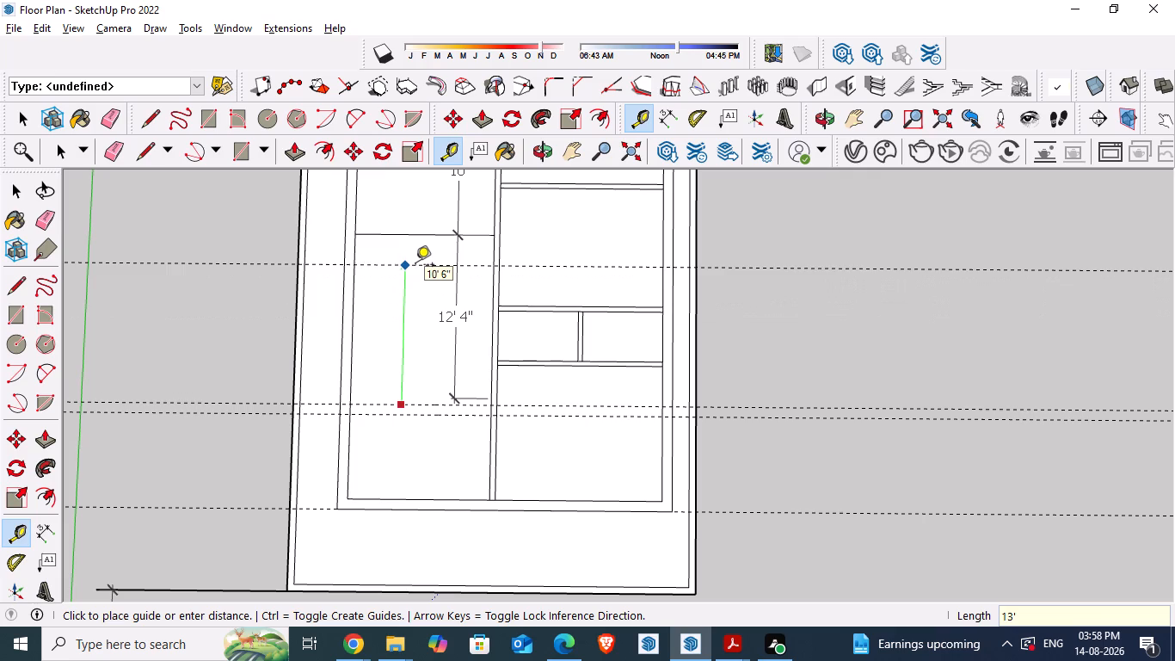
key("Return")
scroll(415, 266, "down", 4)
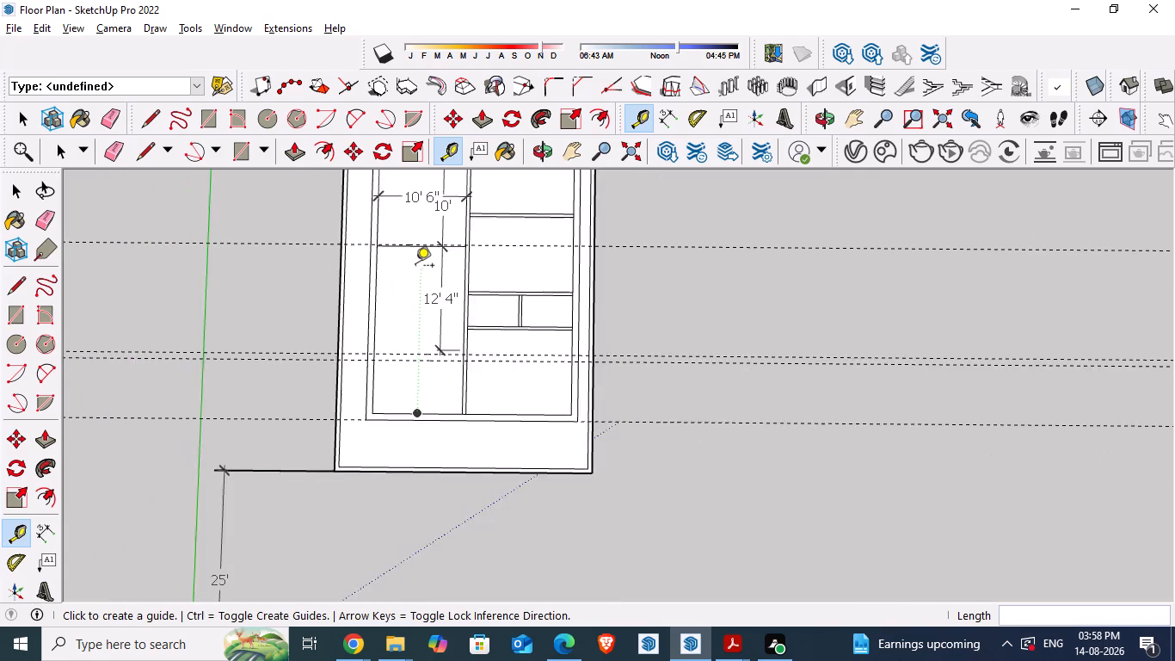
scroll(415, 267, "down", 3)
scroll(409, 241, "up", 15)
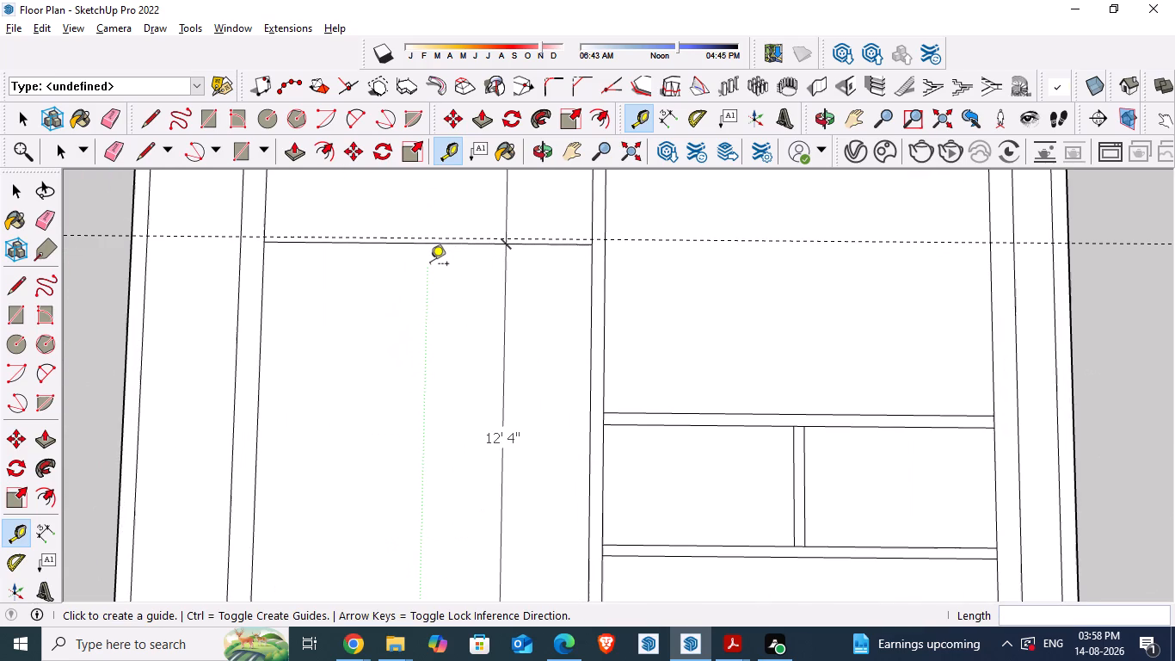
key("space")
Draw both faces of the 9" cross wall along the two guides, from the central partition to the hall's outer wall.
scroll(414, 271, "down", 6)
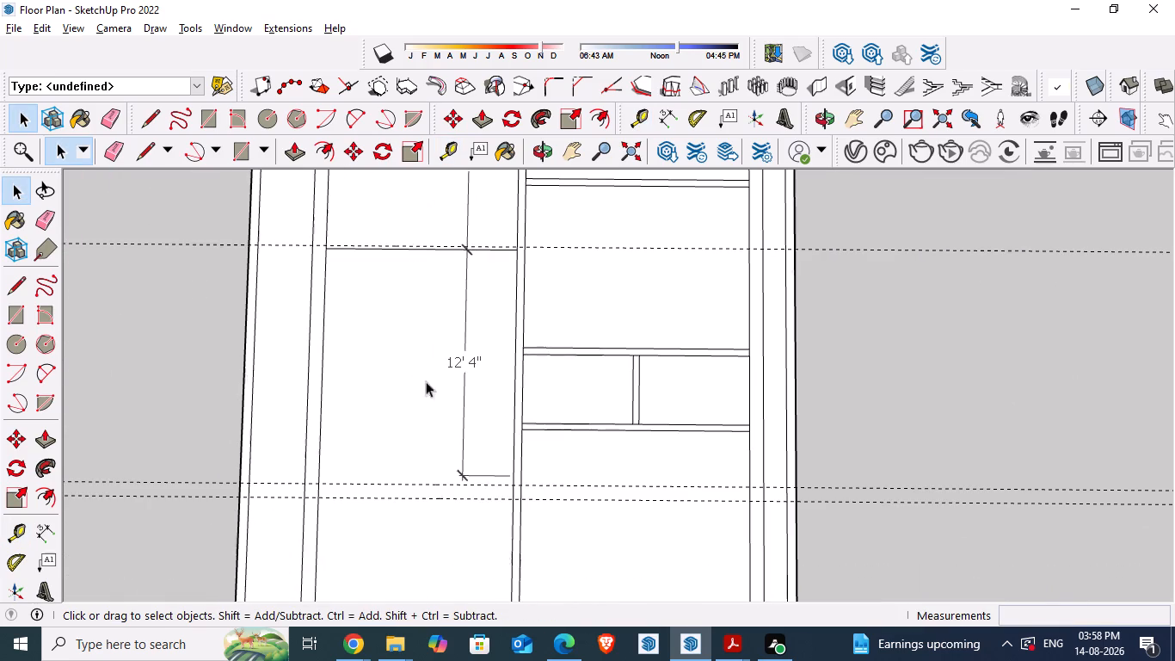
scroll(369, 407, "down", 6)
scroll(434, 508, "up", 5)
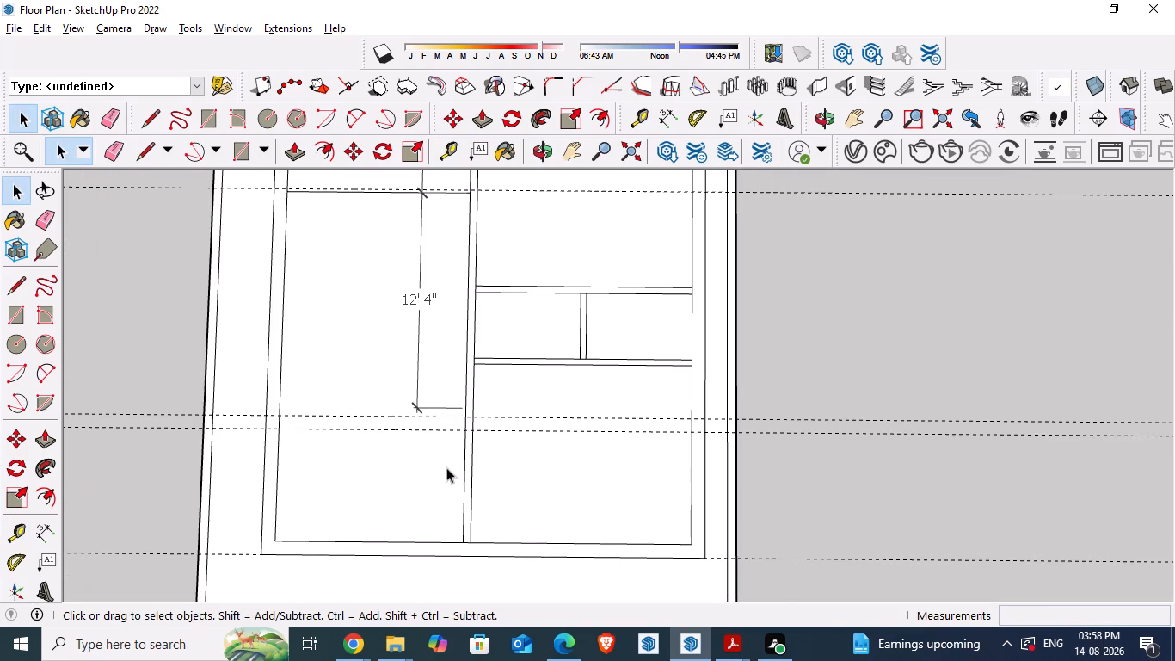
key("l")
left_click(459, 432)
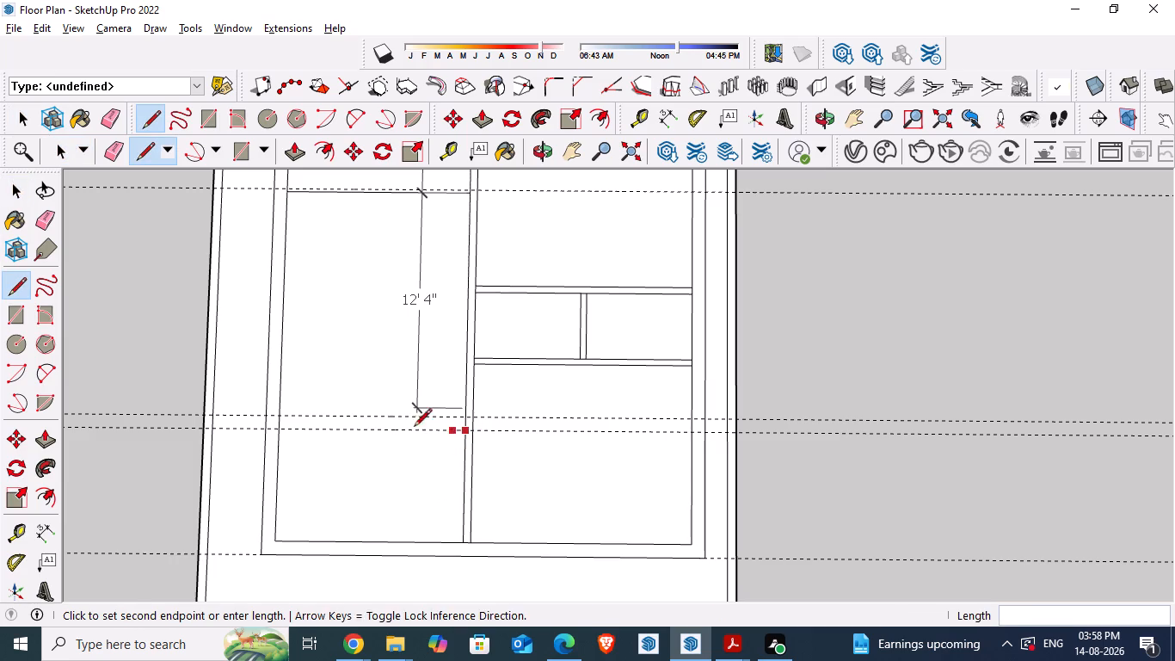
left_click(281, 429)
left_click(279, 415)
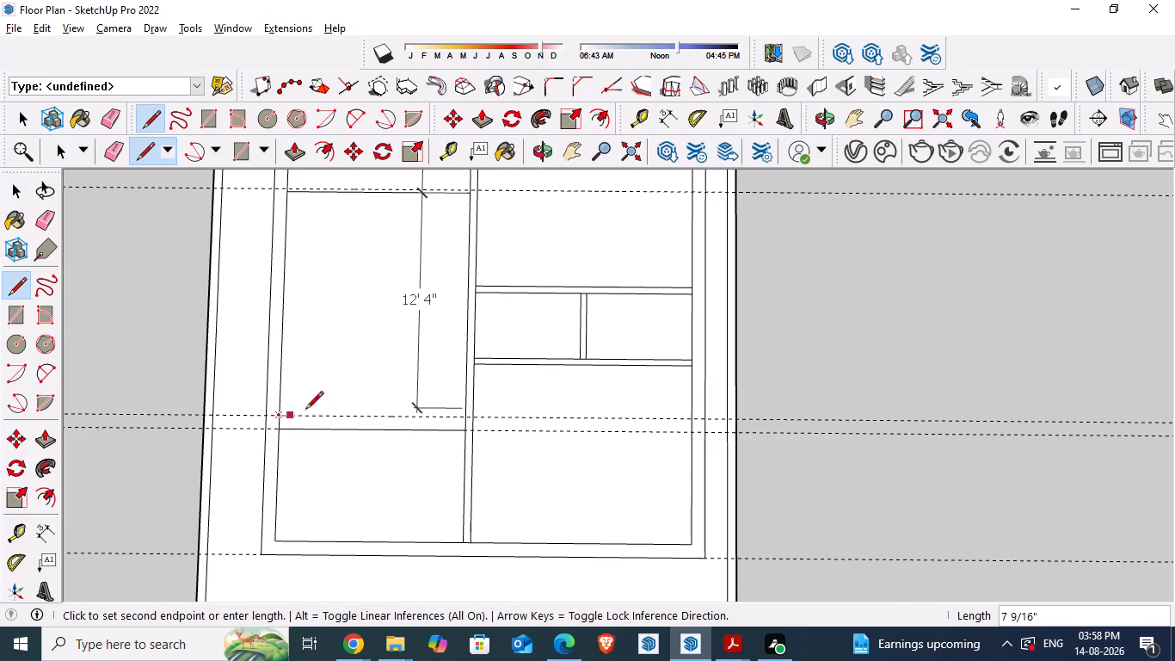
left_click(464, 417)
key("space")
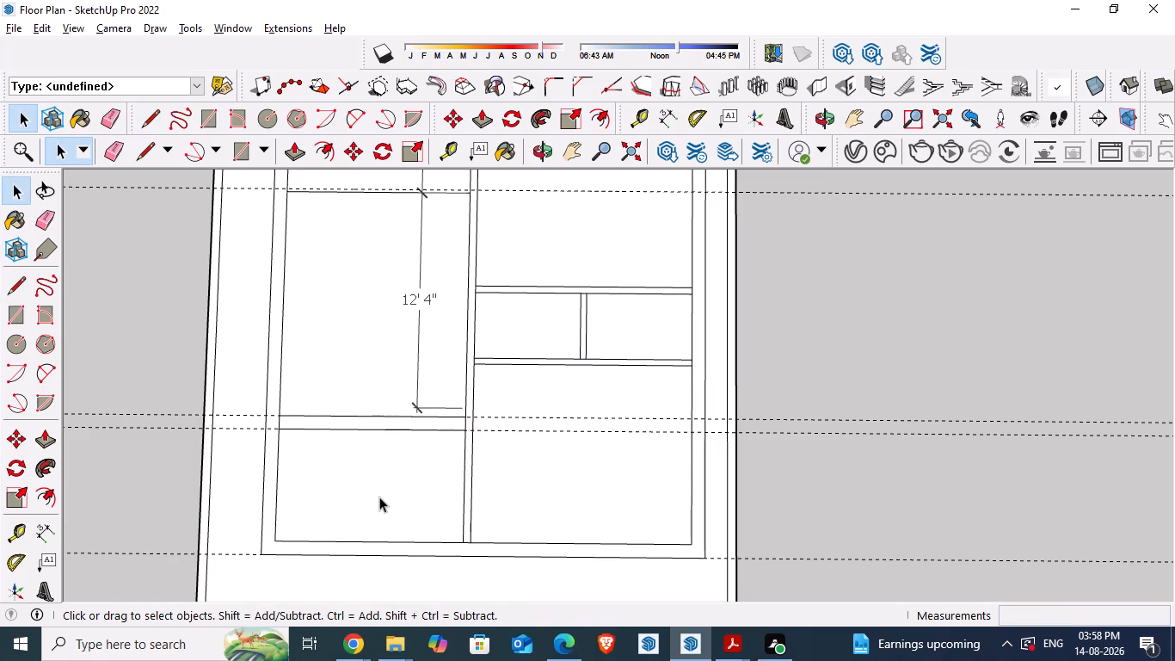
Delete the inner front-wall edge of the space in front of the new cross wall.
scroll(379, 497, "down", 8)
left_click(386, 503)
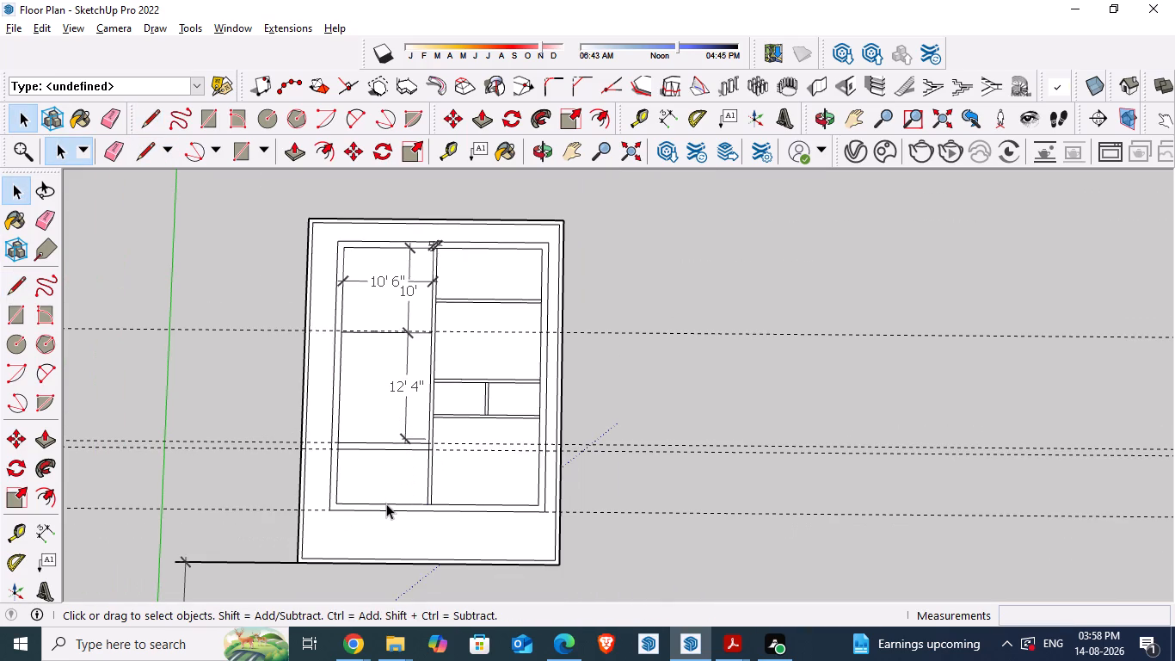
key("Delete")
Close the end of the hall's outer side wall with a 9" line at the new cross wall's front face.
scroll(346, 543, "up", 4)
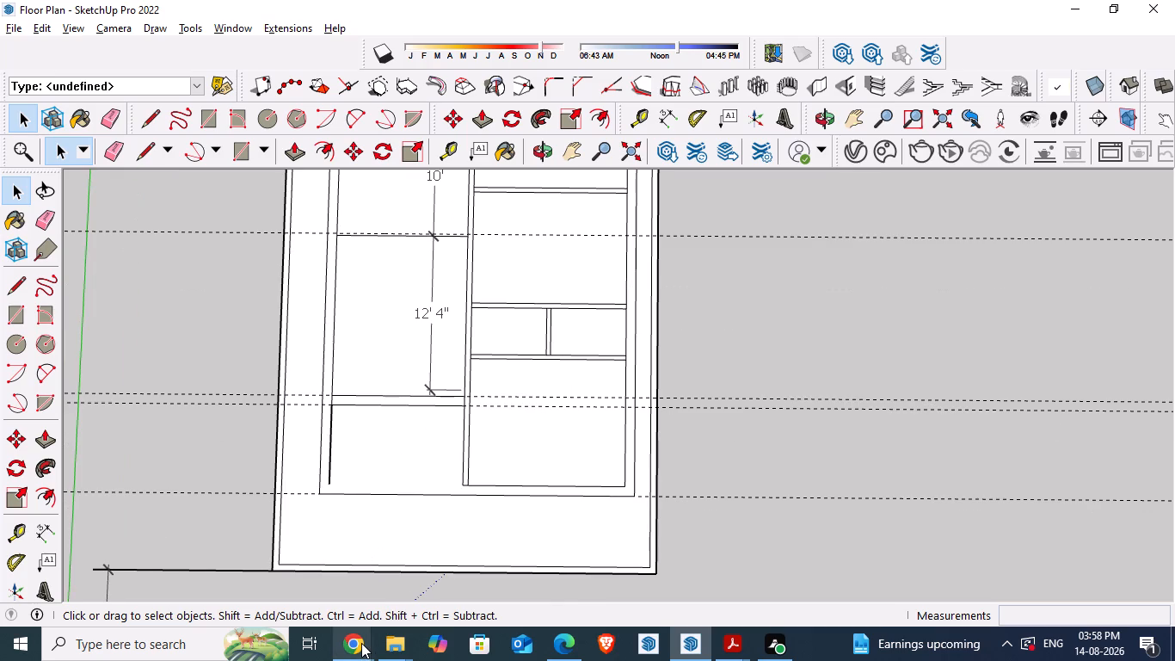
key("l")
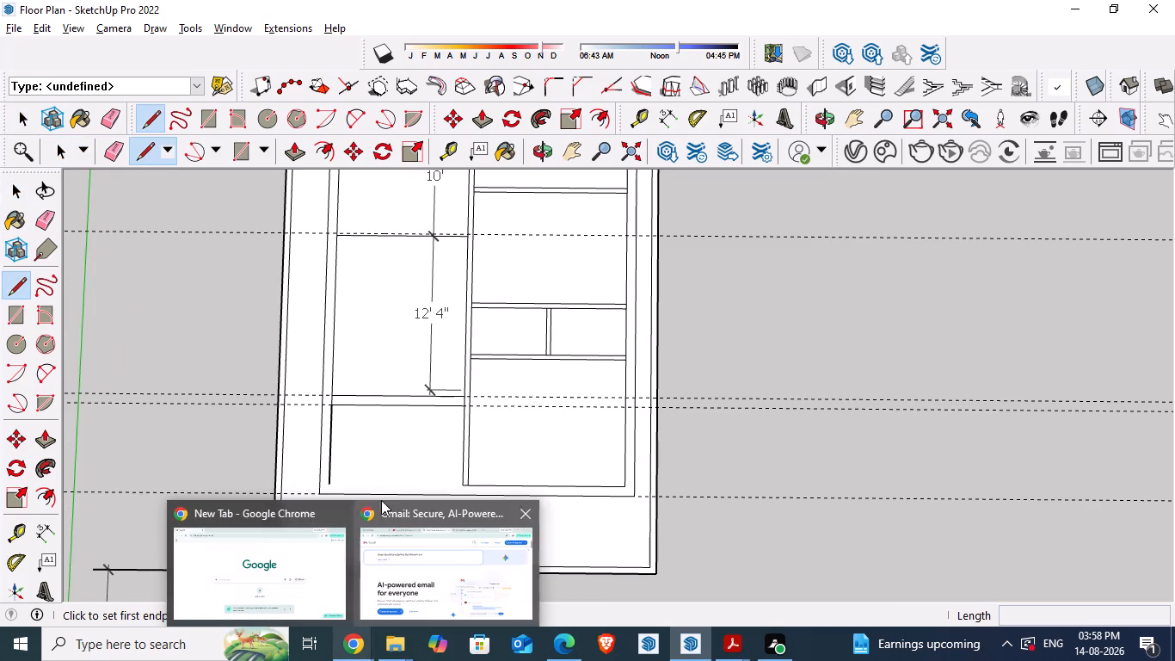
scroll(336, 397, "up", 2)
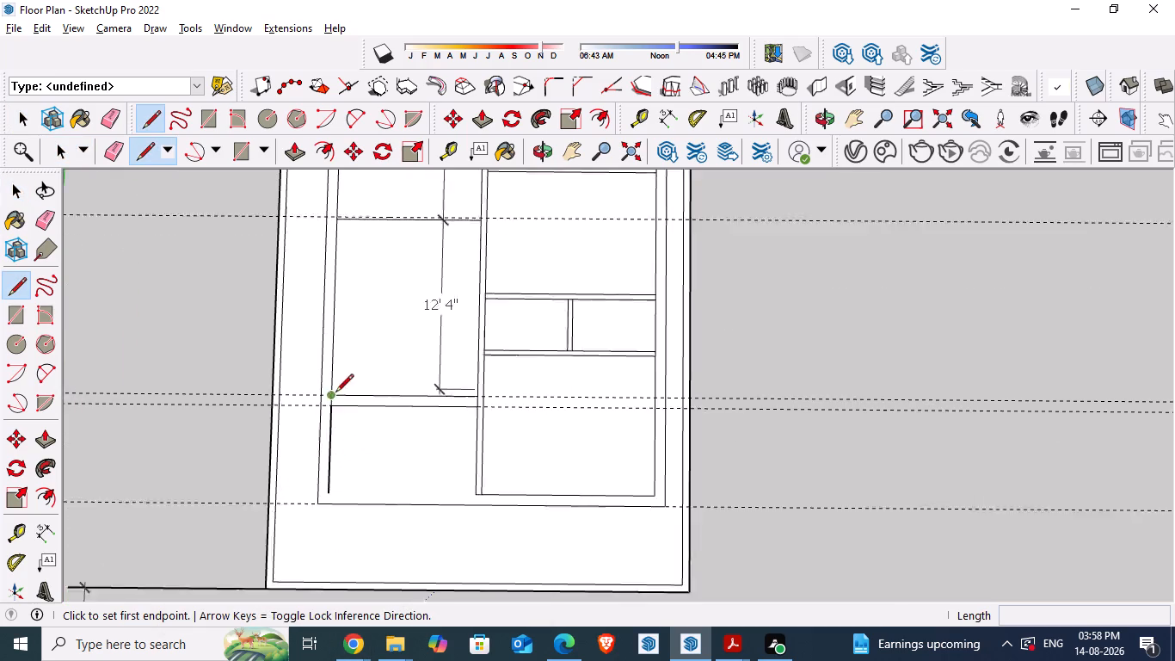
scroll(335, 393, "up", 2)
left_click(329, 411)
left_click(317, 411)
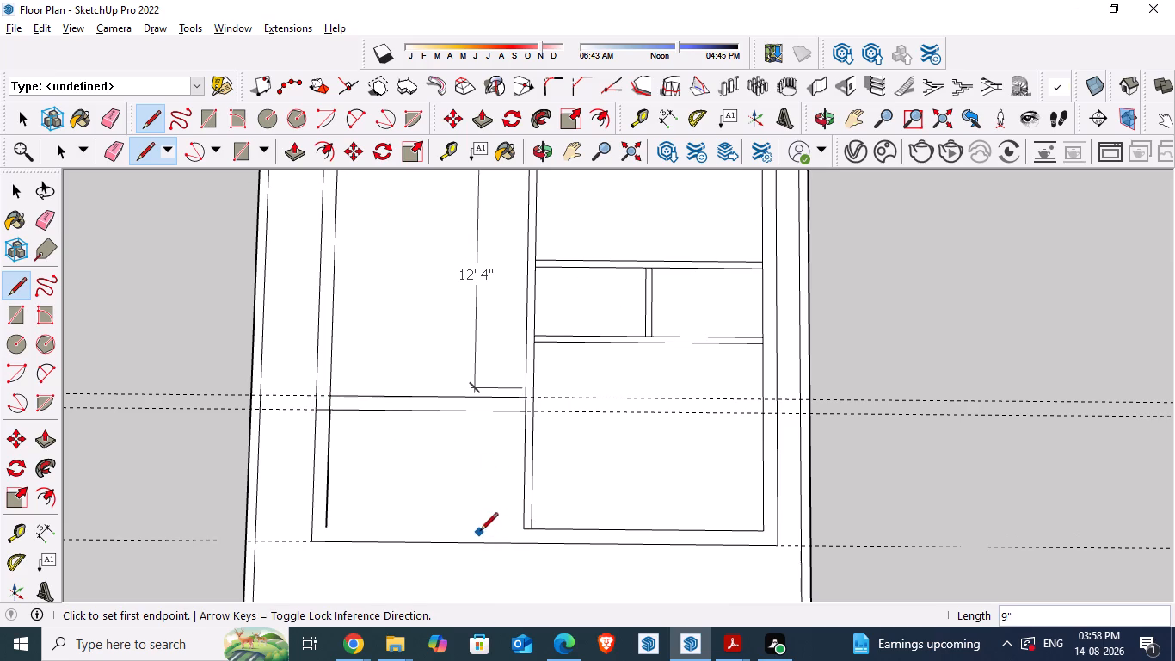
key("space")
Delete the inner and outer side-wall edges of the open space in front of the cross wall.
left_click(329, 503)
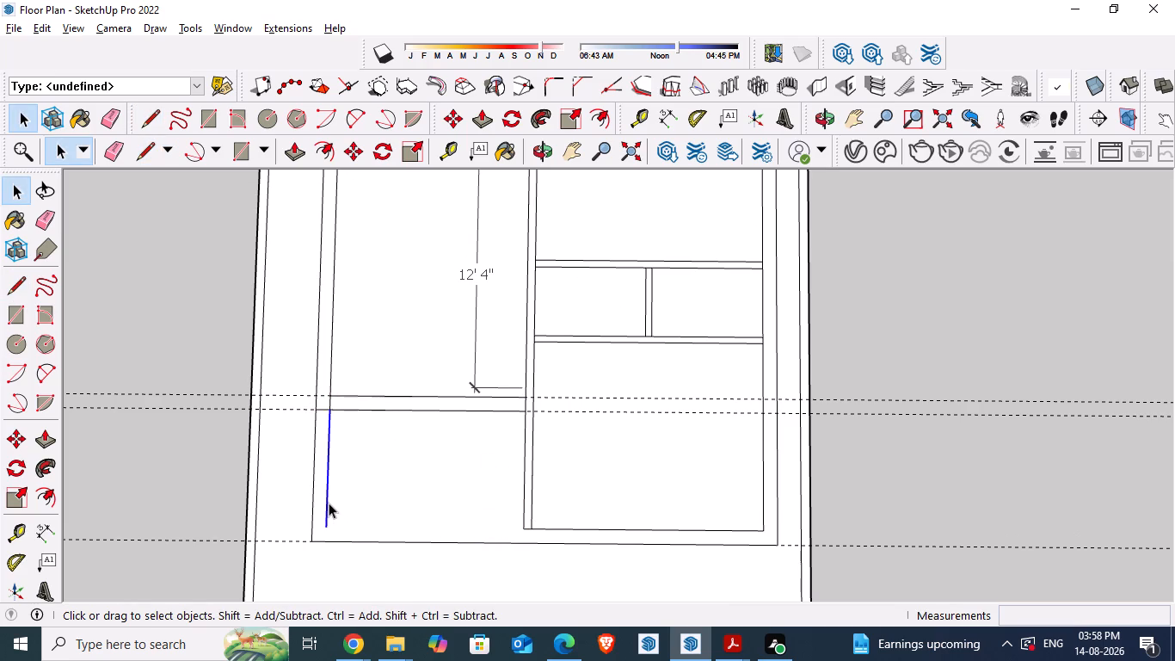
key("Delete")
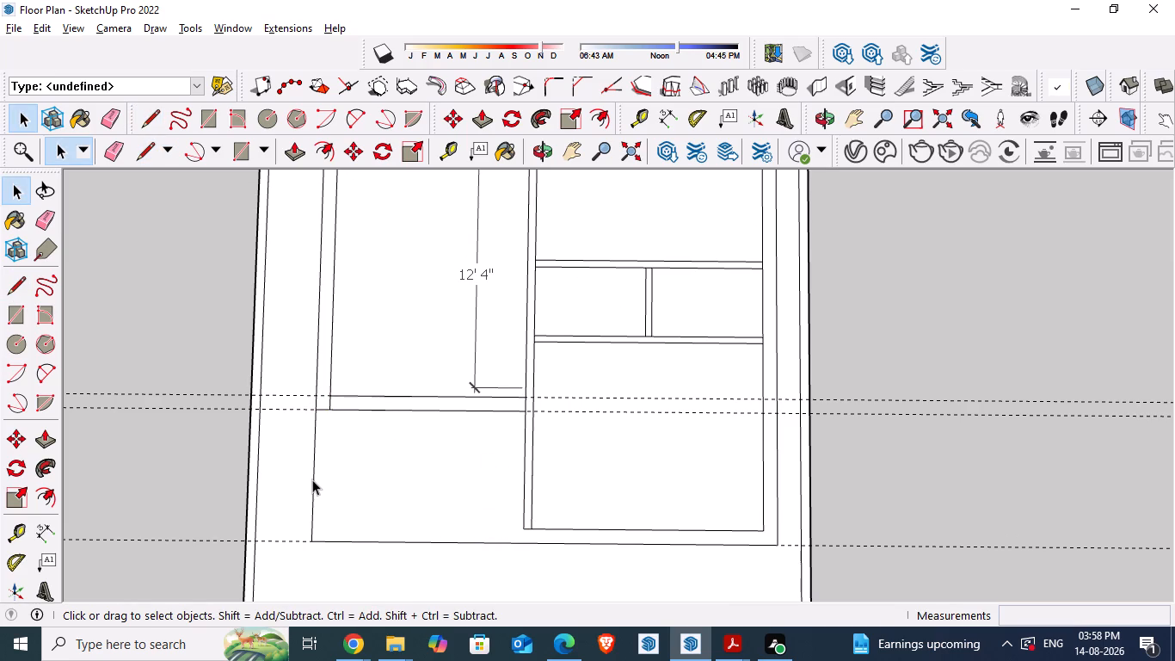
left_click(312, 479)
key("Delete")
Extend both faces of the central partition 9" through the front wall to its outer edge, checking the reference plan.
scroll(538, 537, "up", 3)
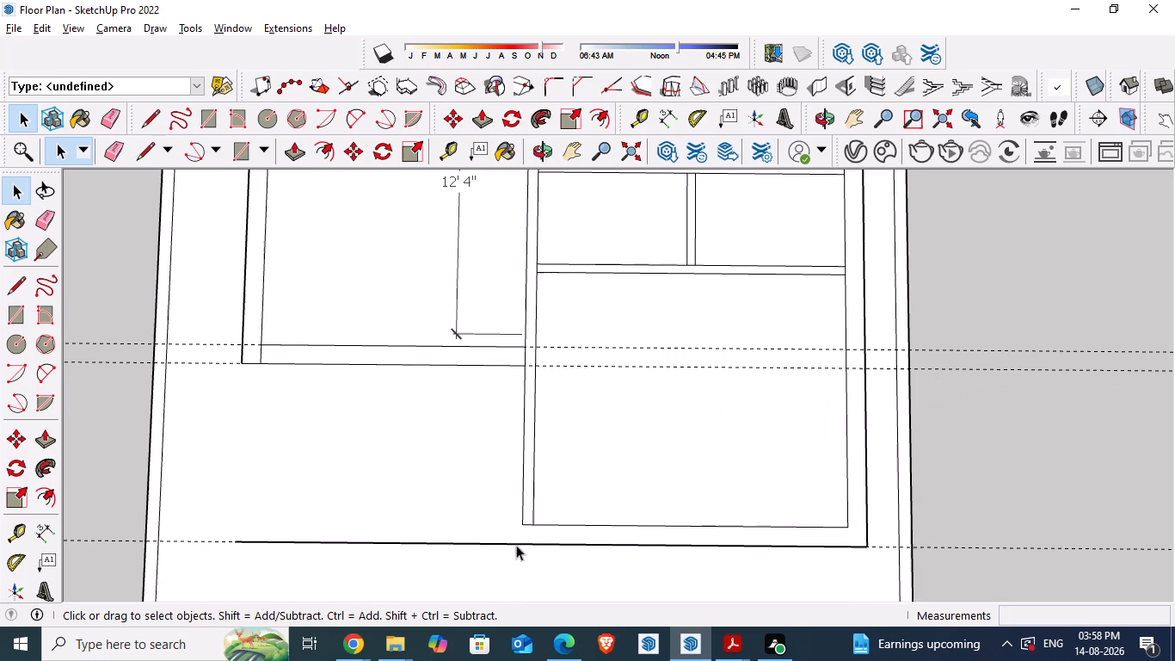
key("alt+Tab")
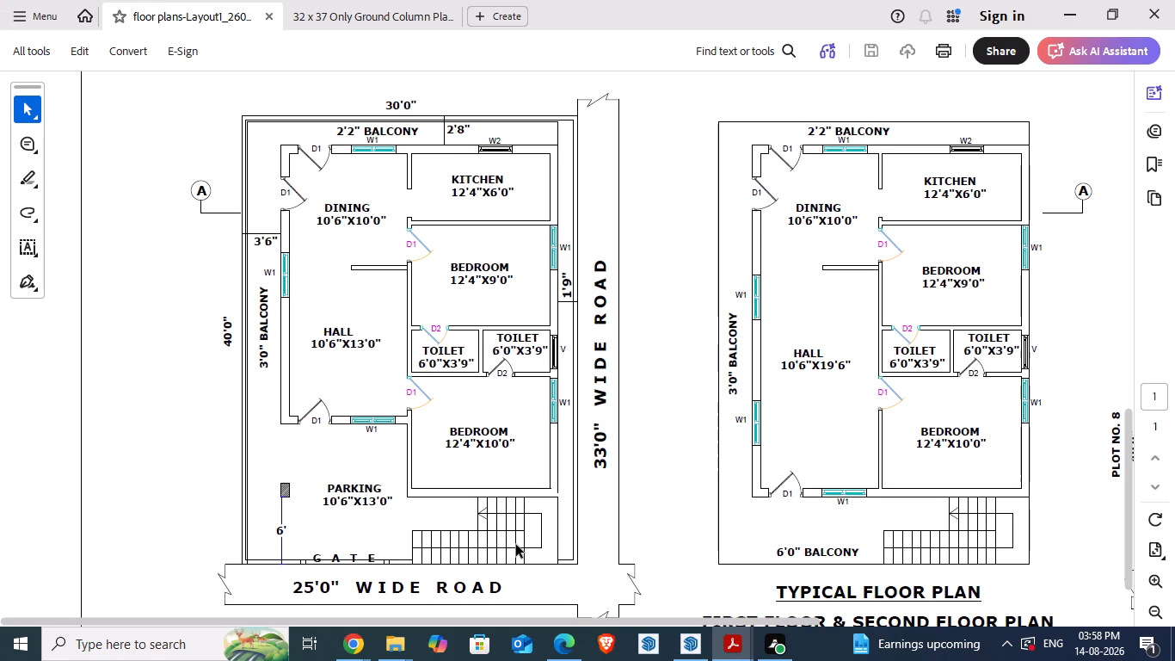
key("alt+Tab")
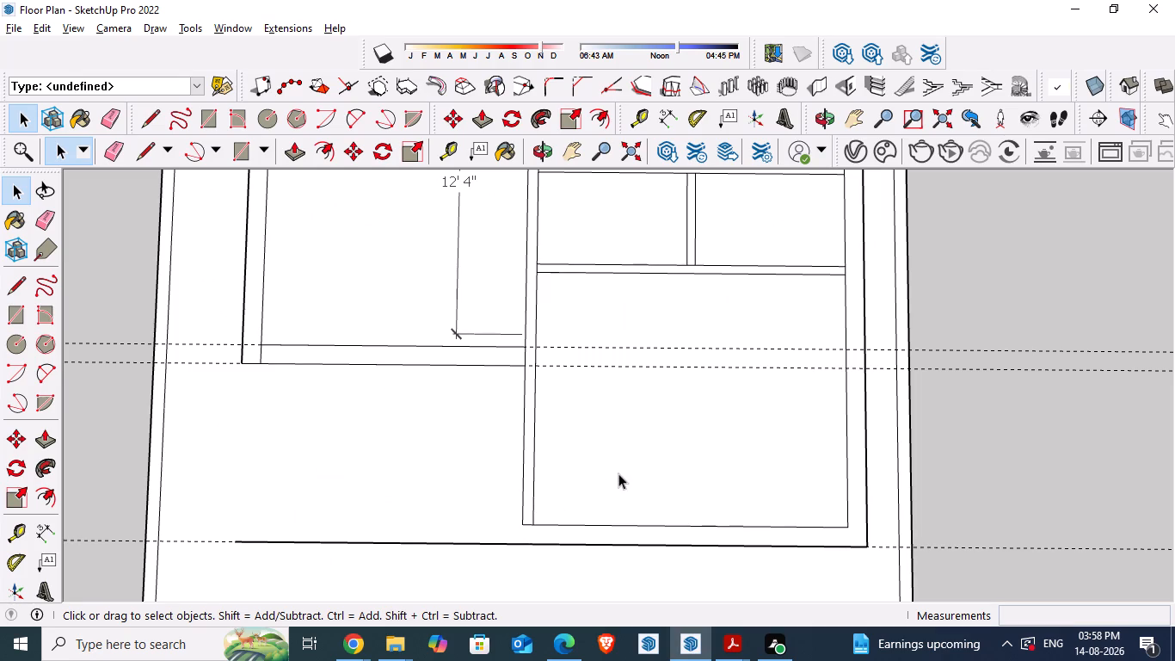
scroll(592, 470, "down", 2)
scroll(538, 538, "up", 4)
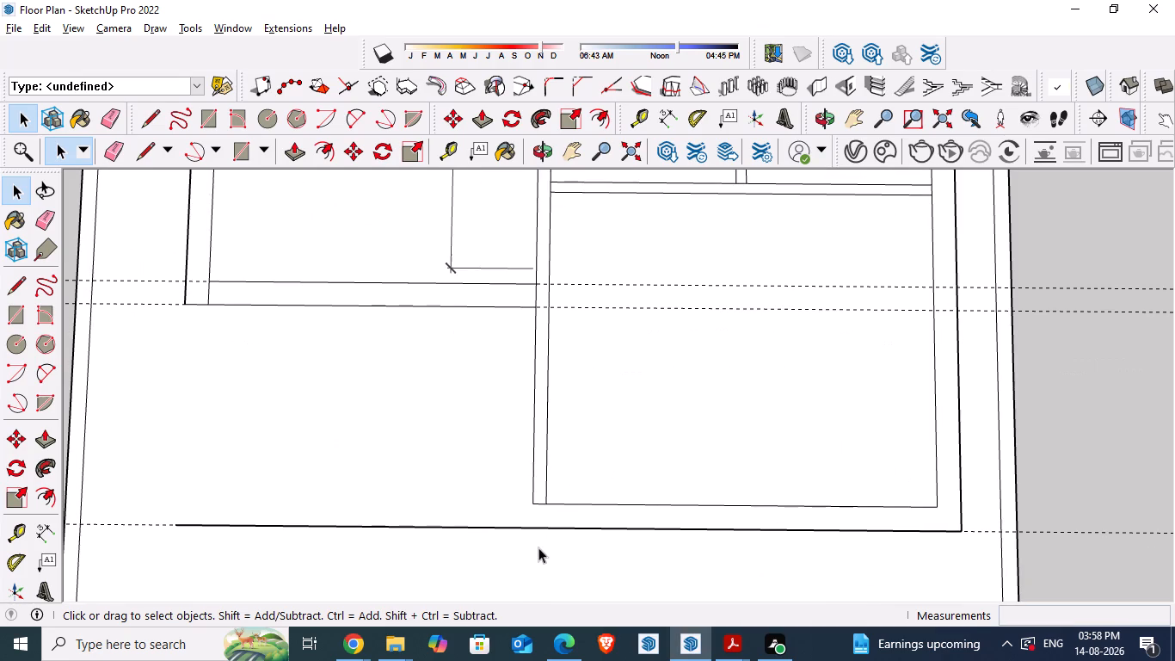
key("l")
left_click(534, 502)
left_click(538, 531)
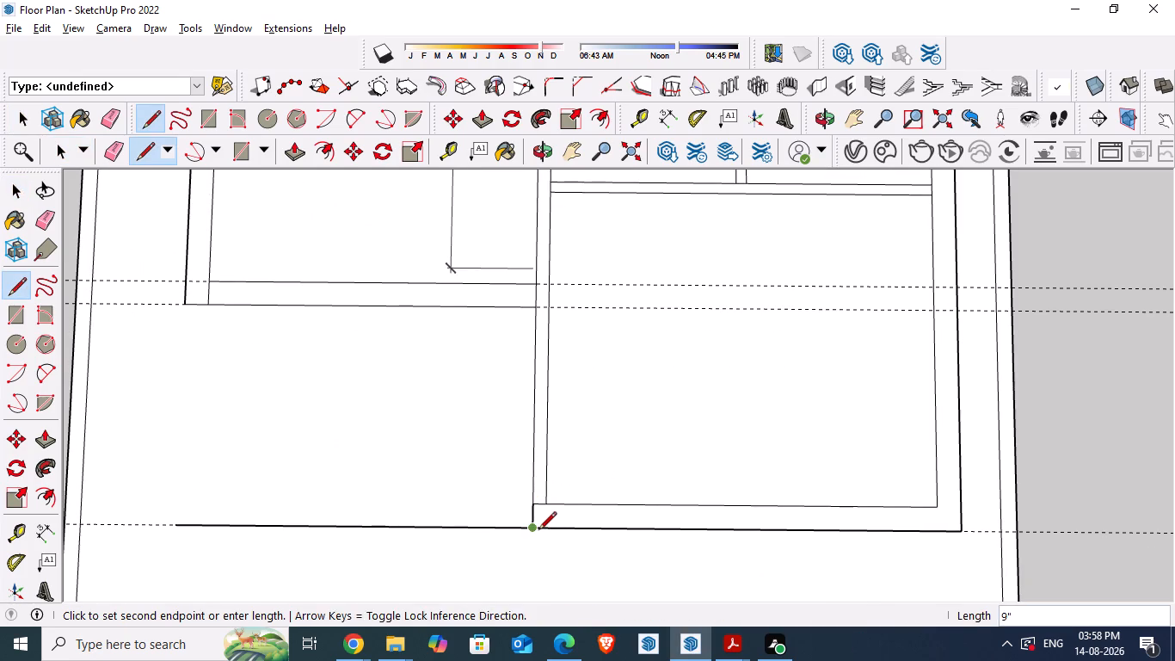
double_click(550, 505)
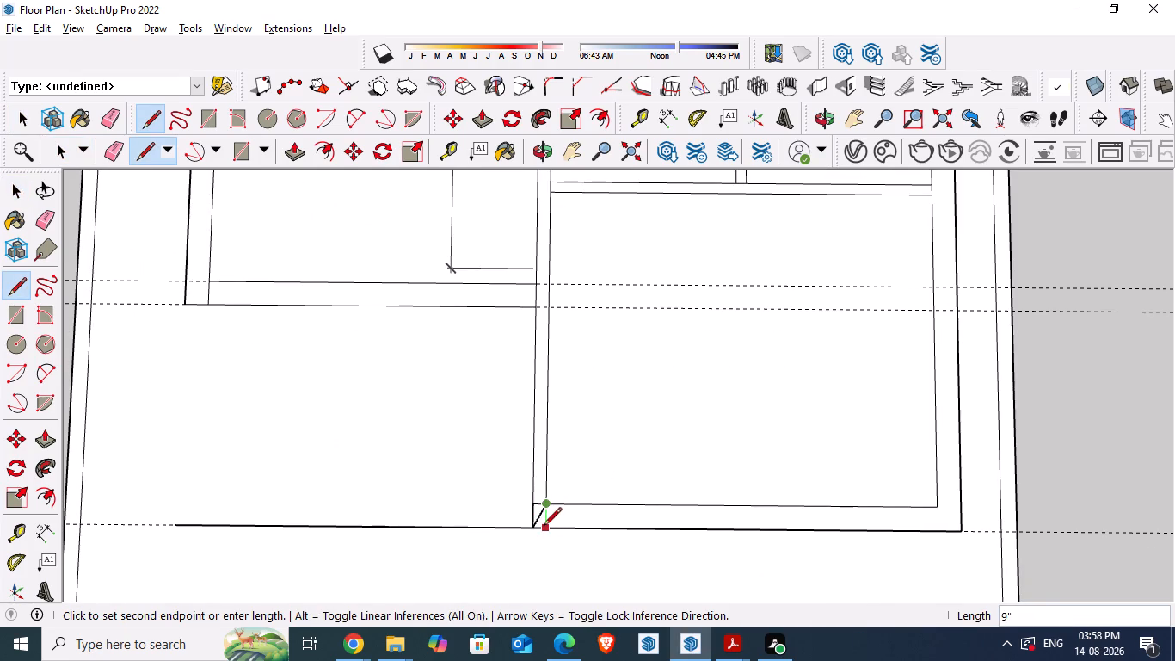
key("ctrl+z")
key("space")
scroll(557, 528, "up", 3)
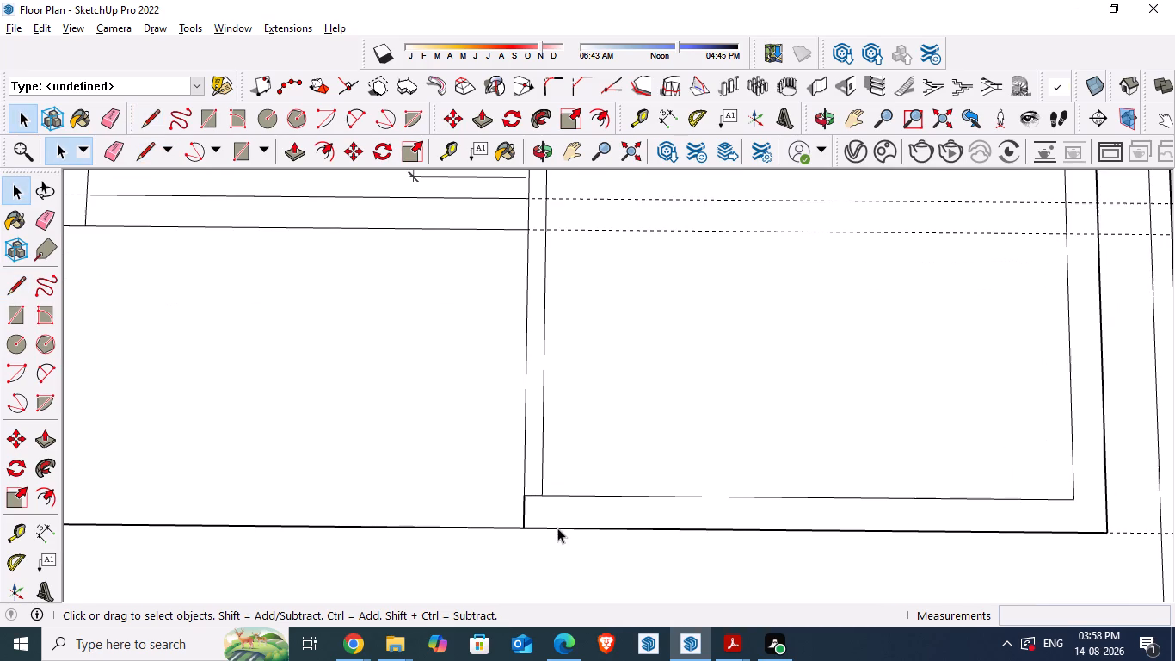
key("l")
left_click(539, 495)
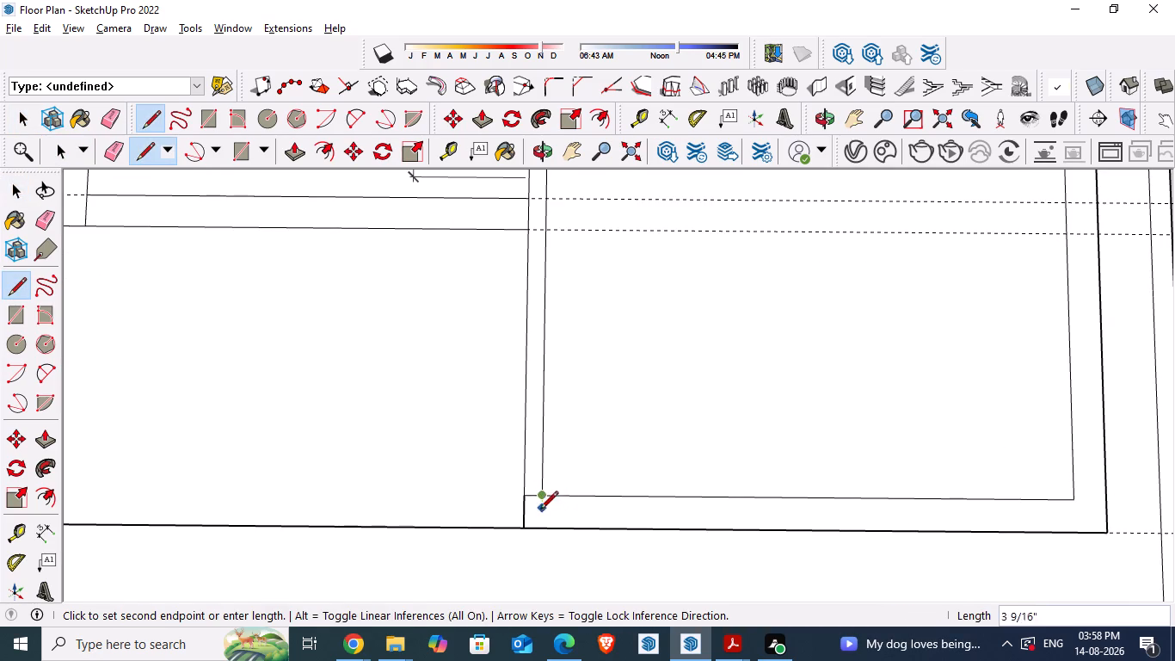
left_click(541, 527)
key("space")
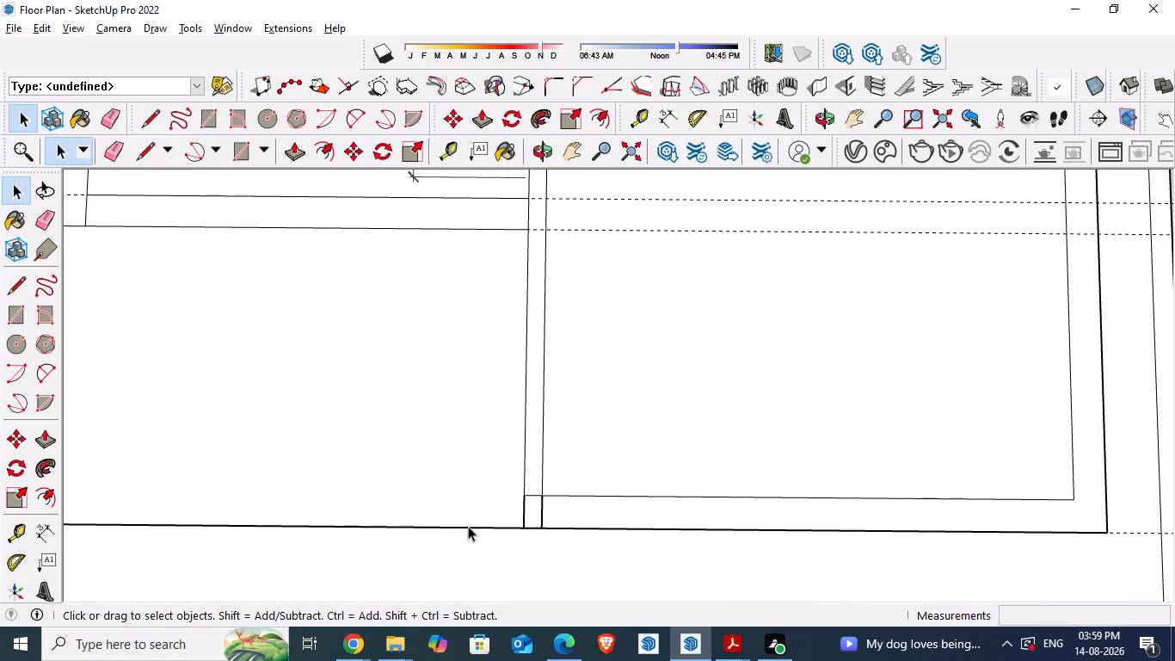
Delete the outer front-wall edge running across the open space beside the front bedroom.
left_click(468, 526)
key("Delete")
left_click(468, 526)
scroll(473, 519, "down", 8)
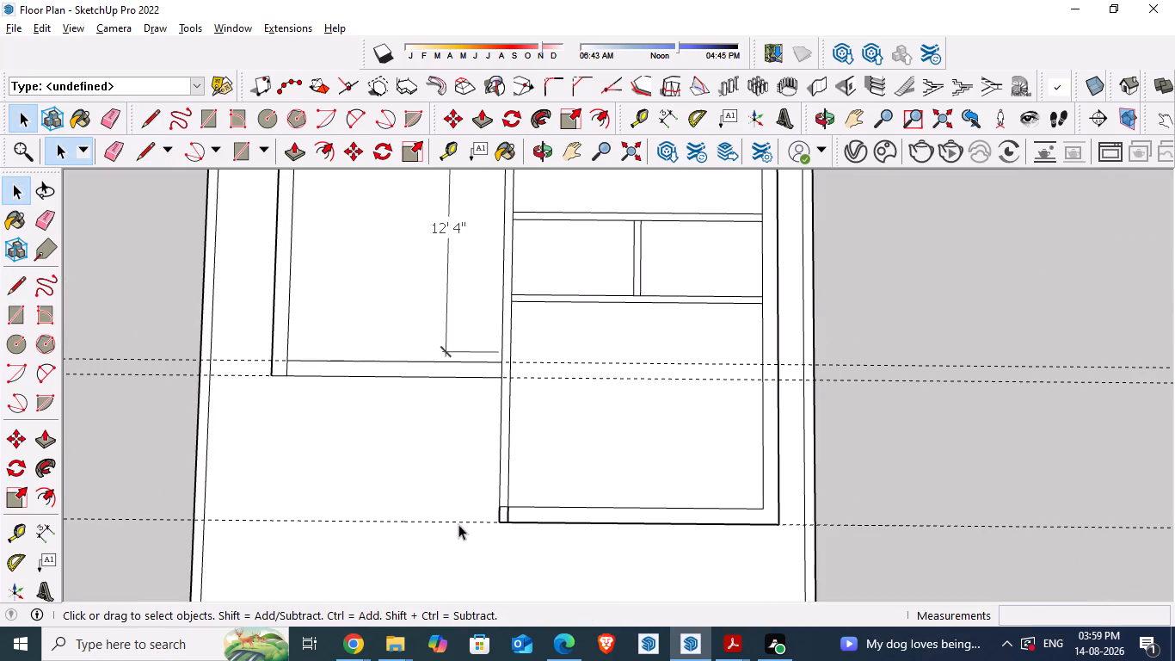
Erase the guide line along the front wall.
key("e")
left_click_drag(96, 487, 109, 516)
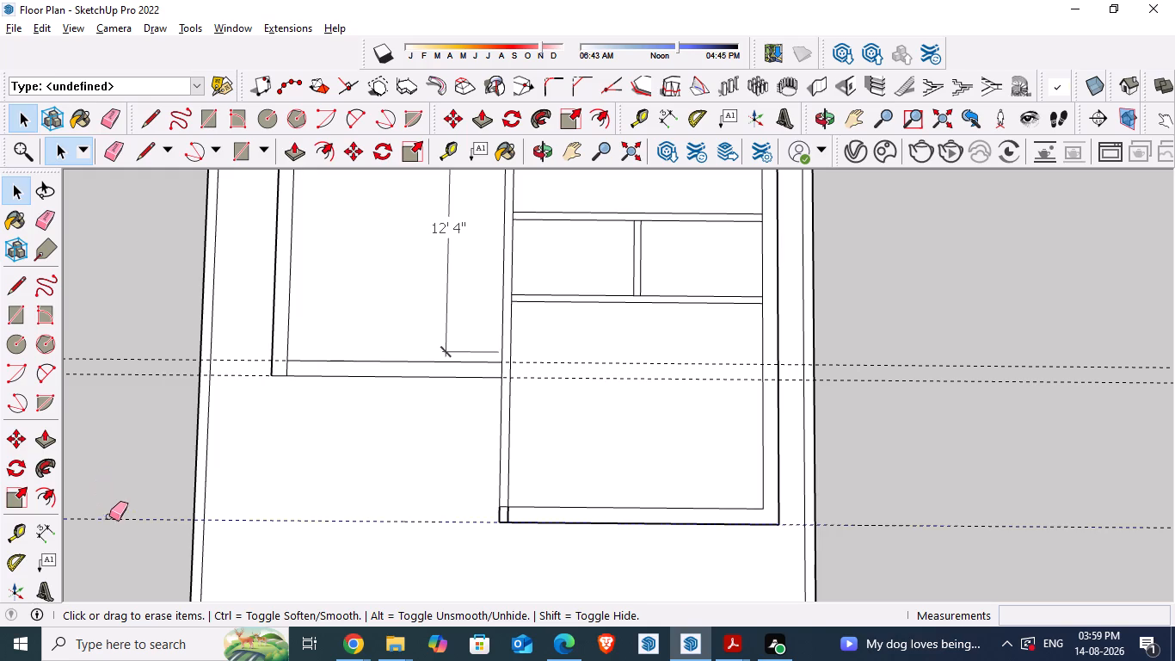
left_click_drag(109, 516, 114, 530)
scroll(337, 423, "down", 5)
scroll(538, 468, "down", 4)
scroll(452, 423, "up", 4)
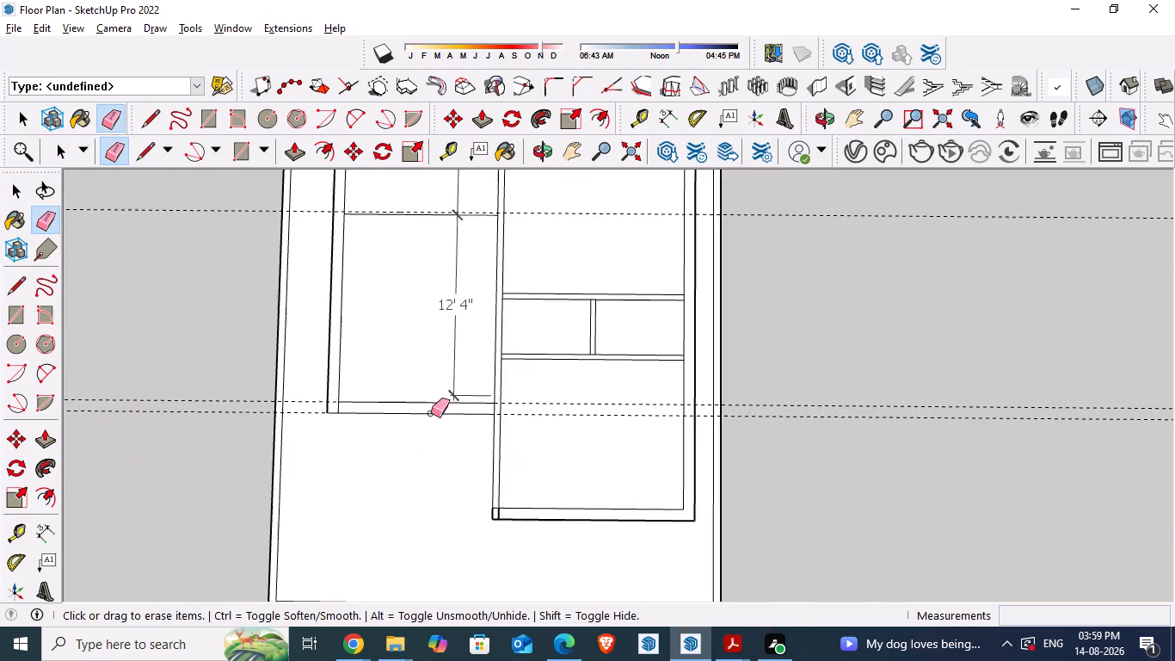
scroll(446, 414, "up", 4)
Save the floor plan model.
key("ctrl+s")
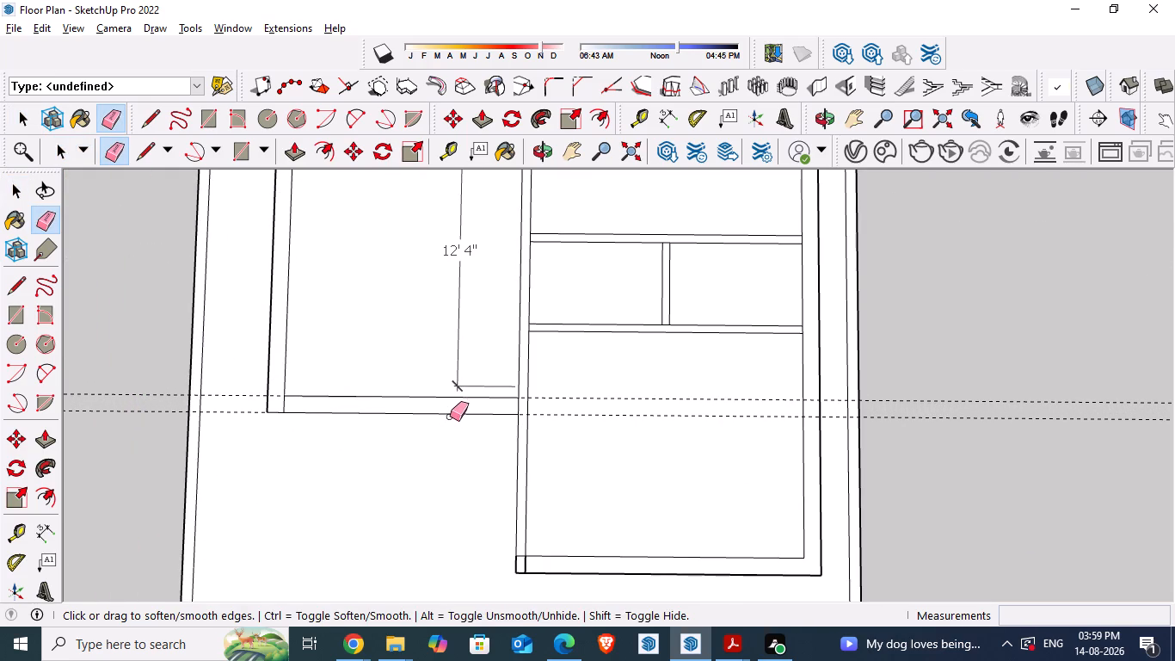
Erase the two guides along the faces of the hall's 9" front cross wall.
scroll(463, 399, "down", 10)
left_click_drag(196, 359, 203, 398)
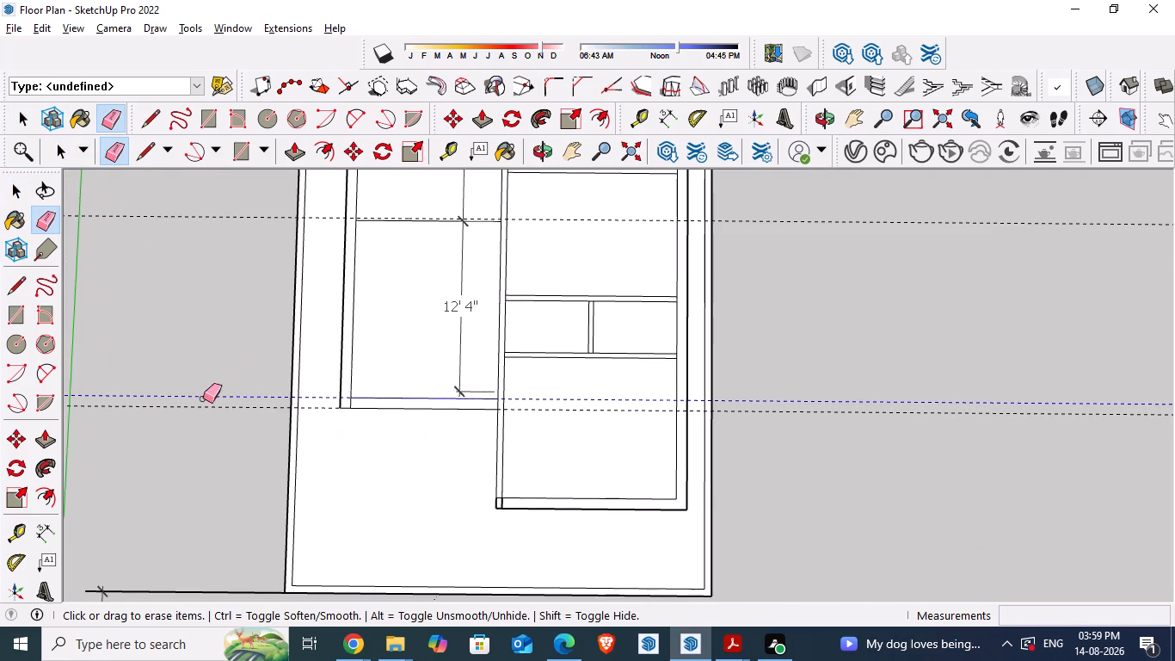
left_click_drag(203, 398, 220, 434)
scroll(454, 481, "down", 6)
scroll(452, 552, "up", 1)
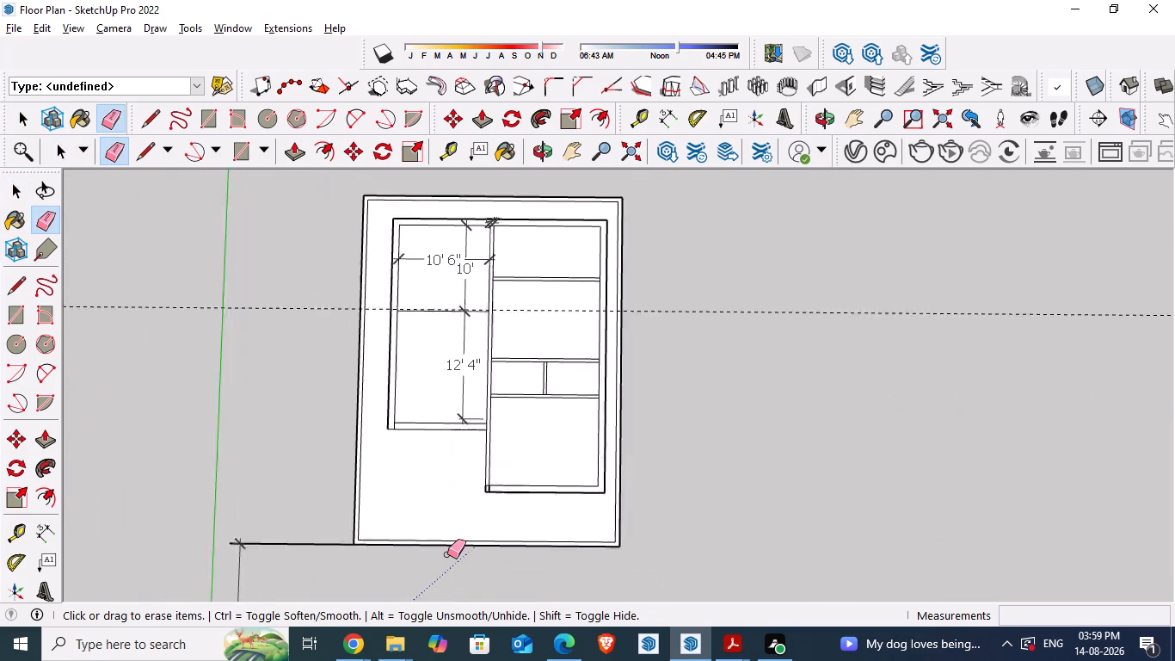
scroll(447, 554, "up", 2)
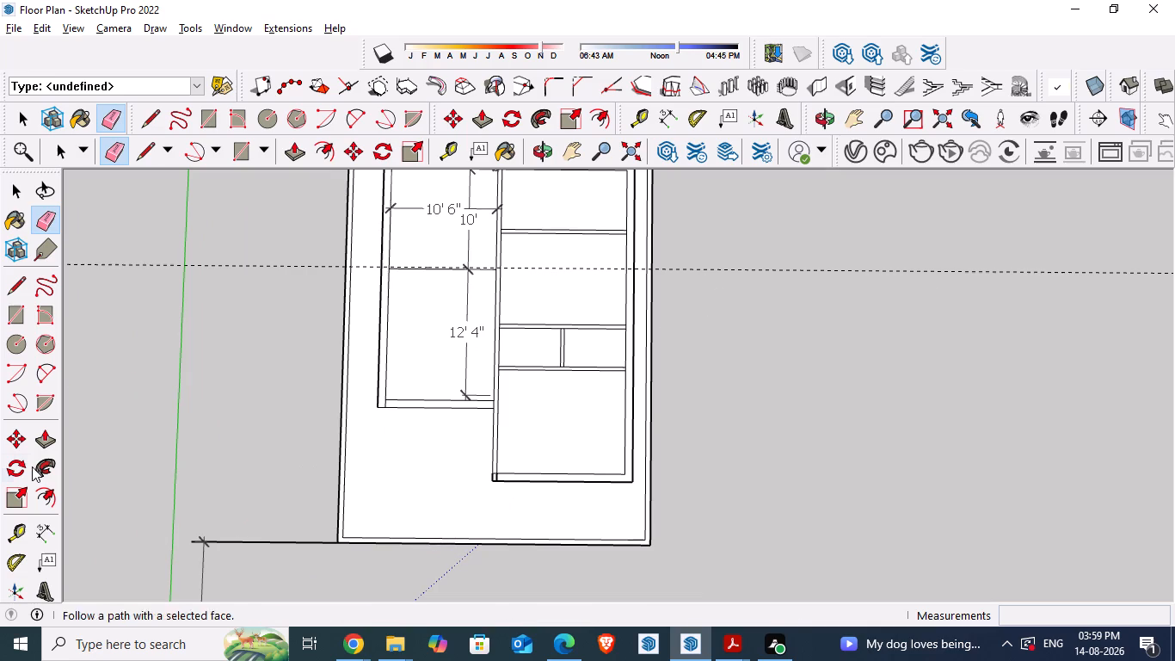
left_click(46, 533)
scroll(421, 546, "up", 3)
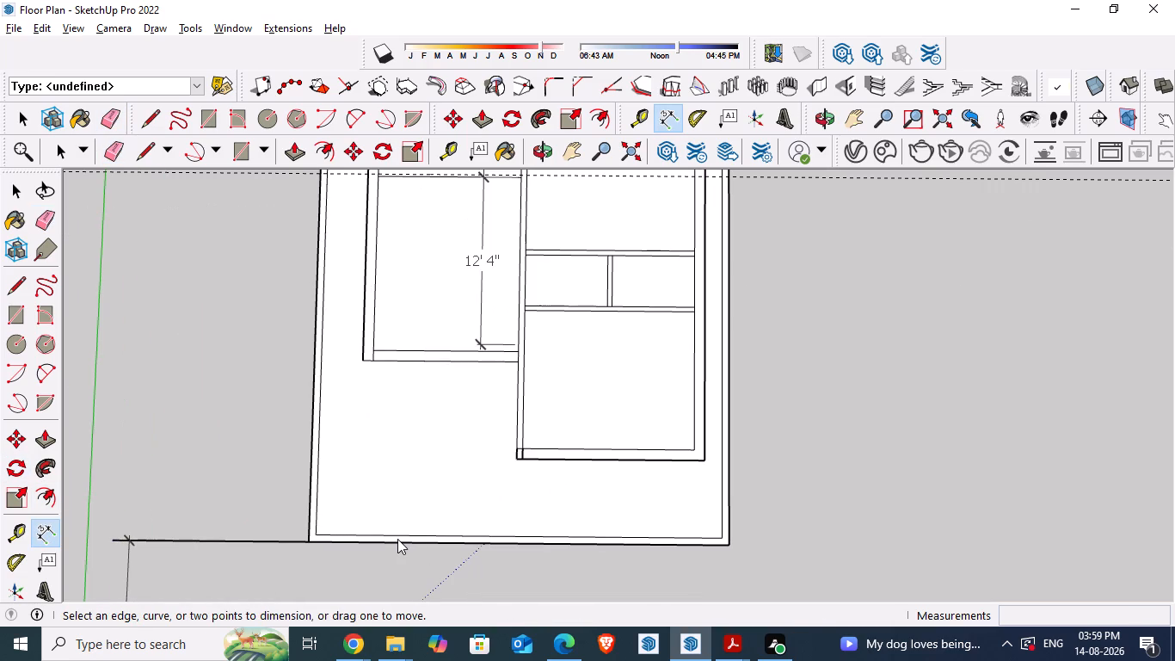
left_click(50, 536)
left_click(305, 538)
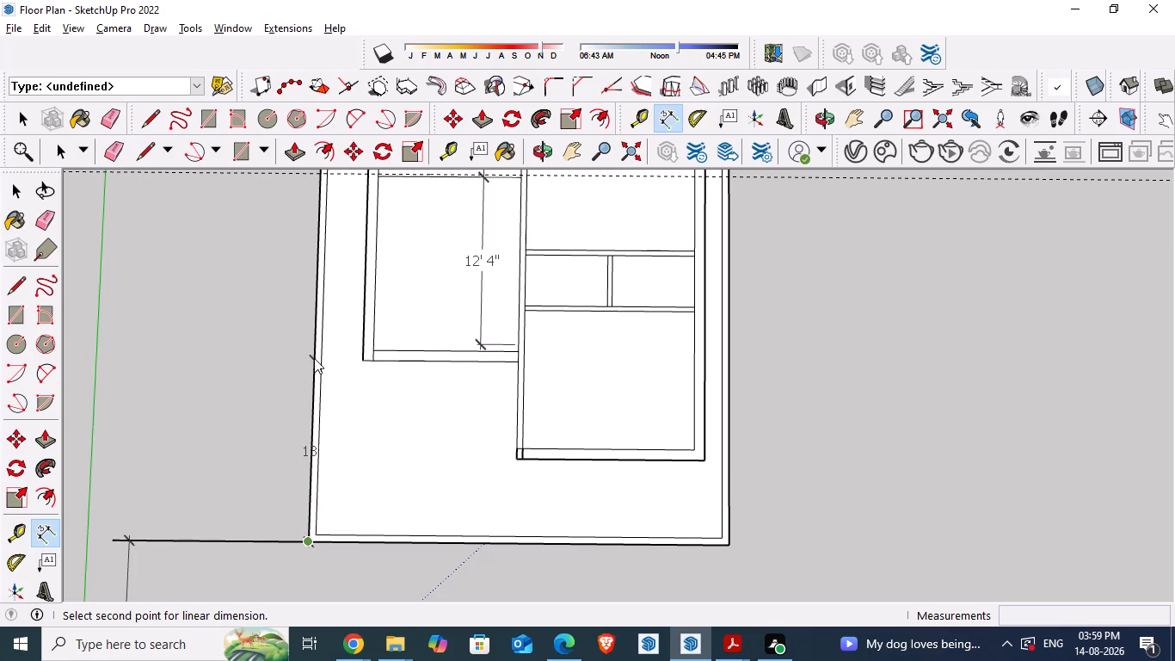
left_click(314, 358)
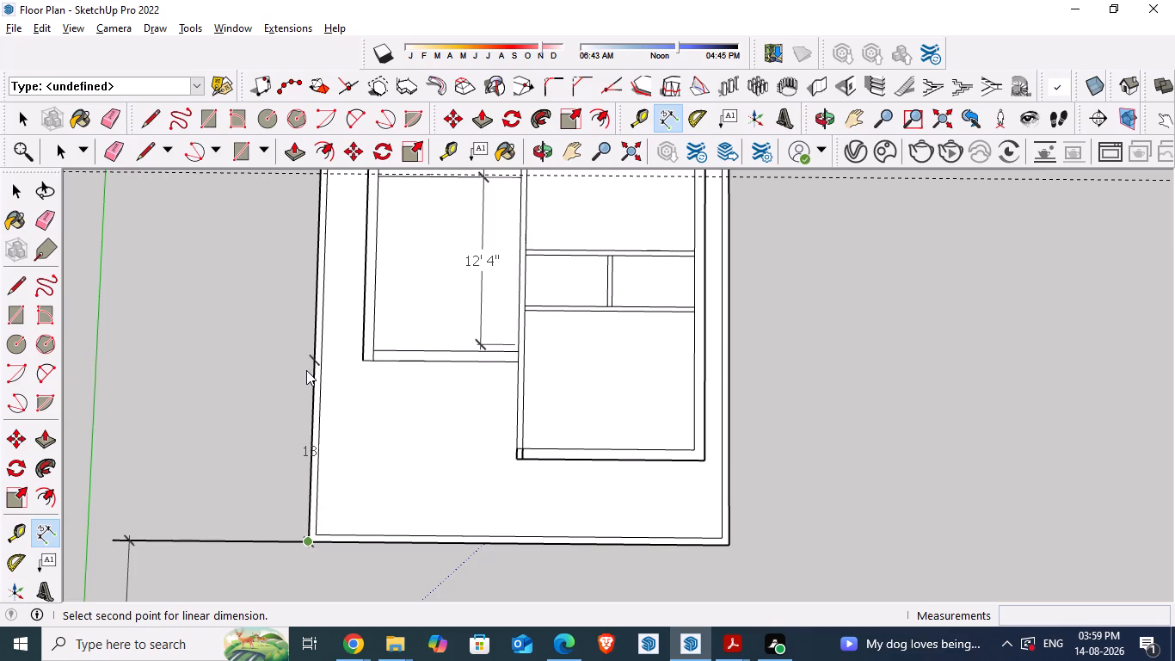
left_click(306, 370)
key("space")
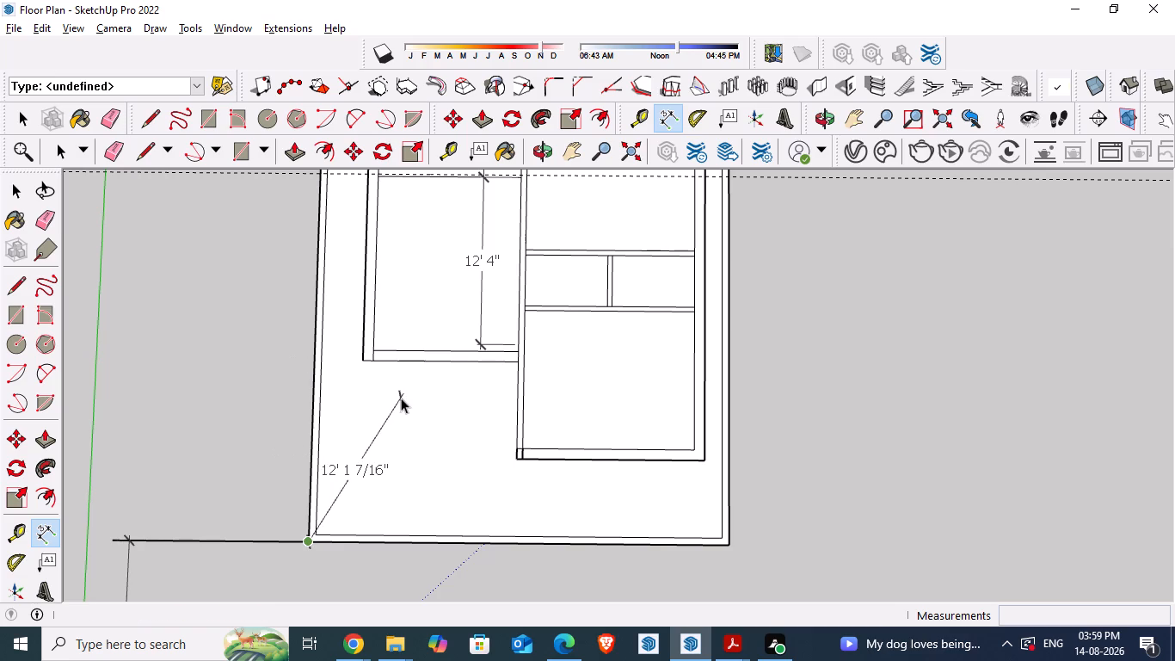
Delete the 12' 4" dimension inside the hall.
scroll(372, 444, "down", 7)
scroll(458, 409, "up", 13)
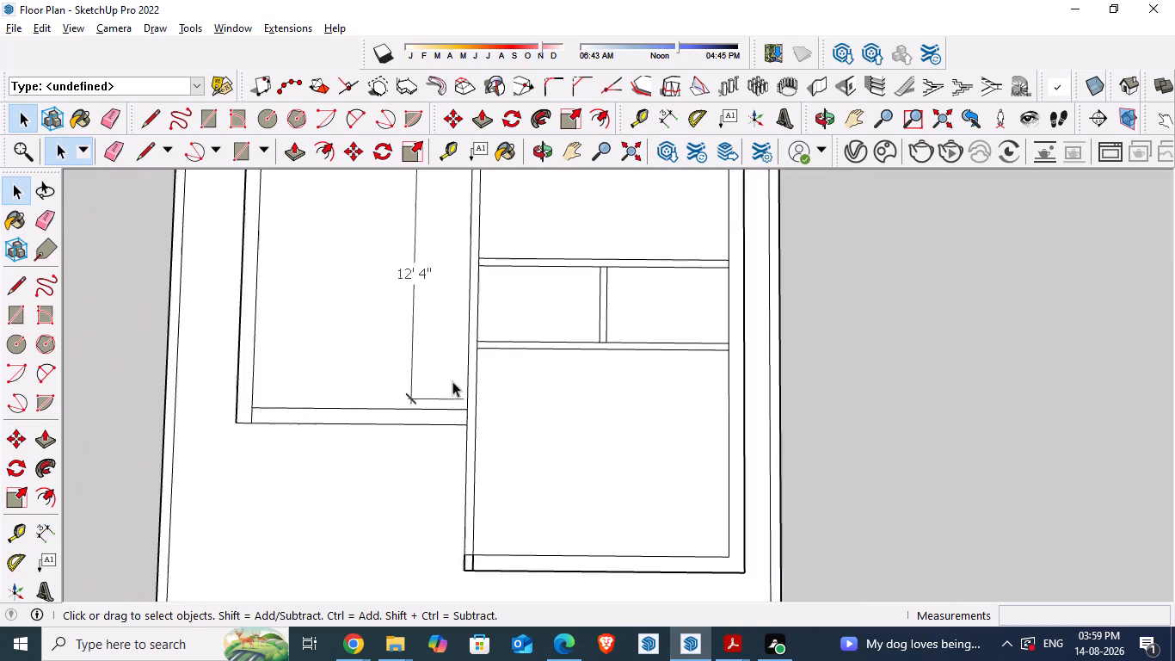
scroll(452, 381, "up", 2)
scroll(397, 451, "down", 6)
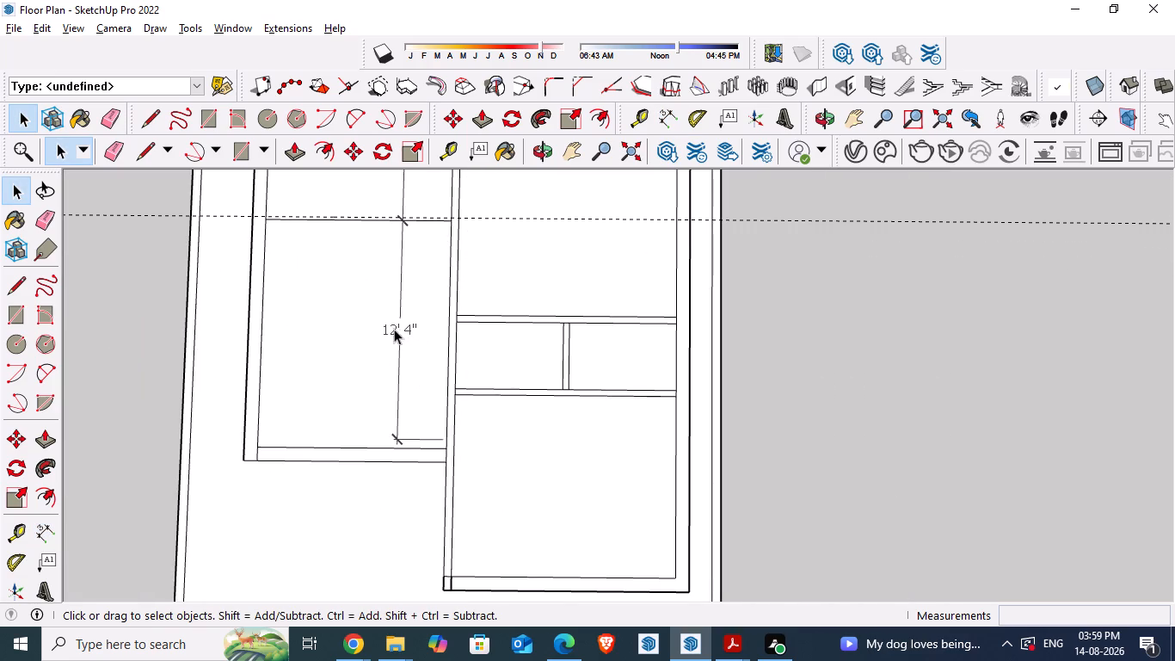
left_click(402, 326)
key("Delete")
Measure the gap between the dining-hall dividing line and the guide just behind it.
scroll(420, 445, "down", 4)
scroll(404, 256, "up", 7)
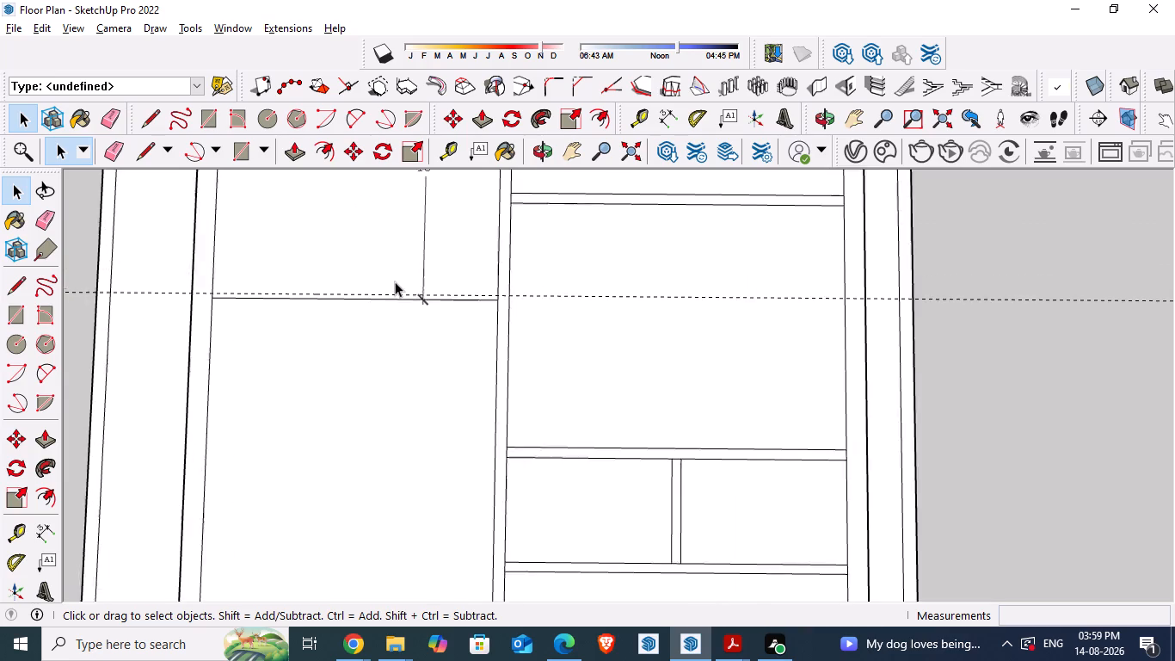
scroll(395, 281, "up", 6)
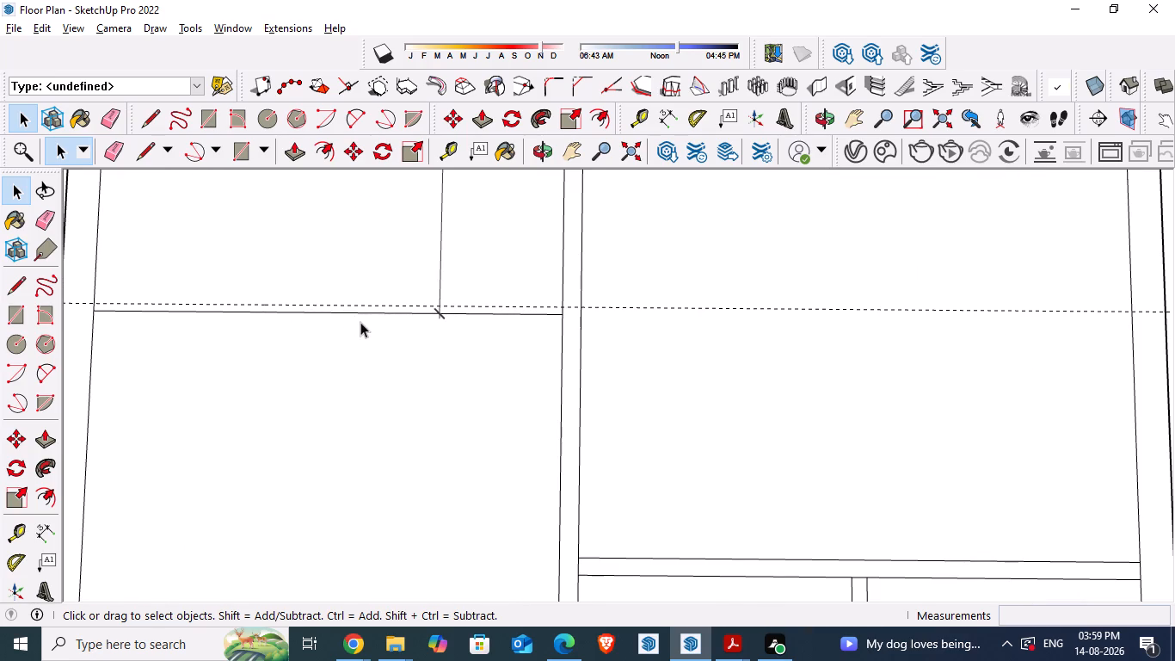
key("t")
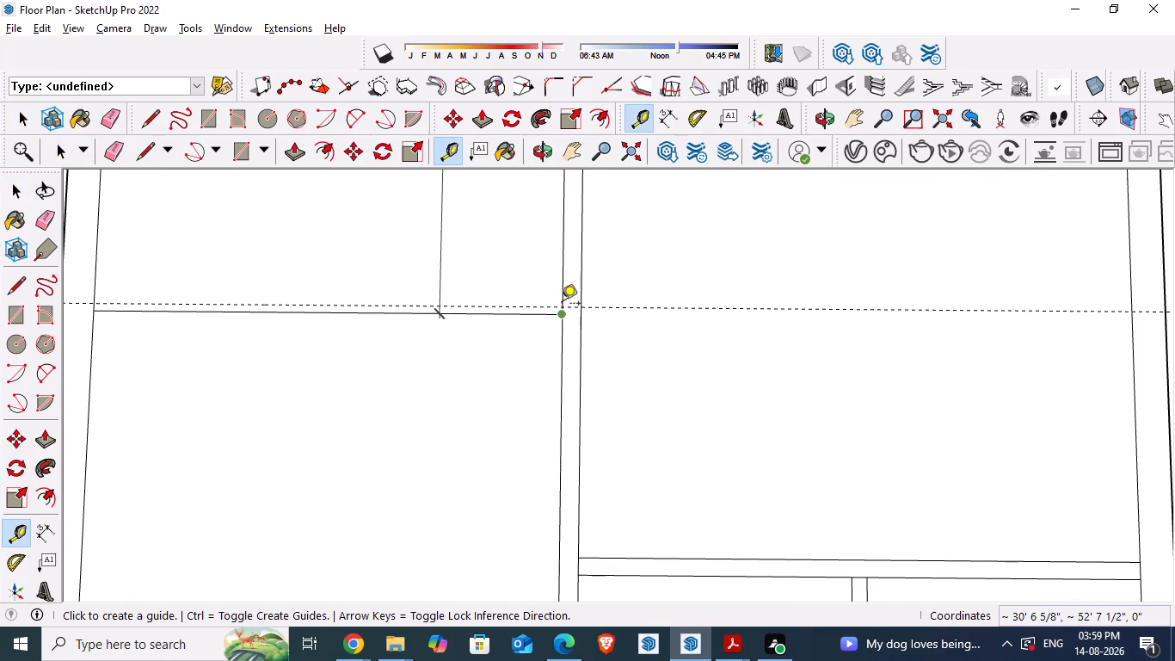
left_click(563, 303)
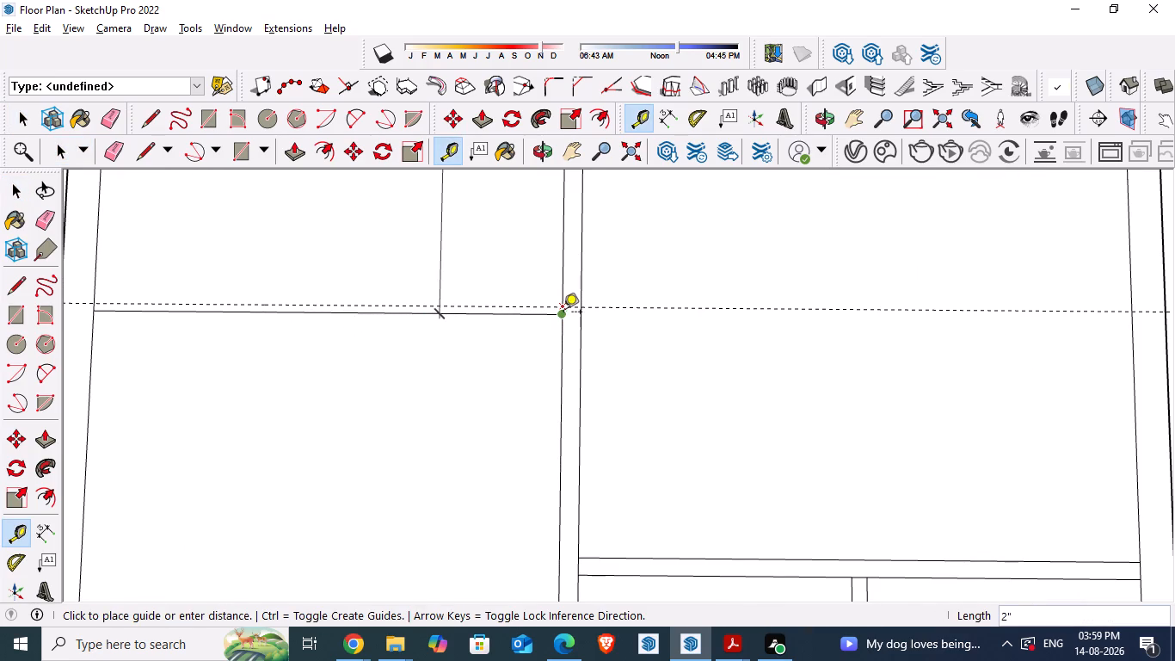
key("space")
scroll(552, 355, "down", 13)
left_click(872, 409)
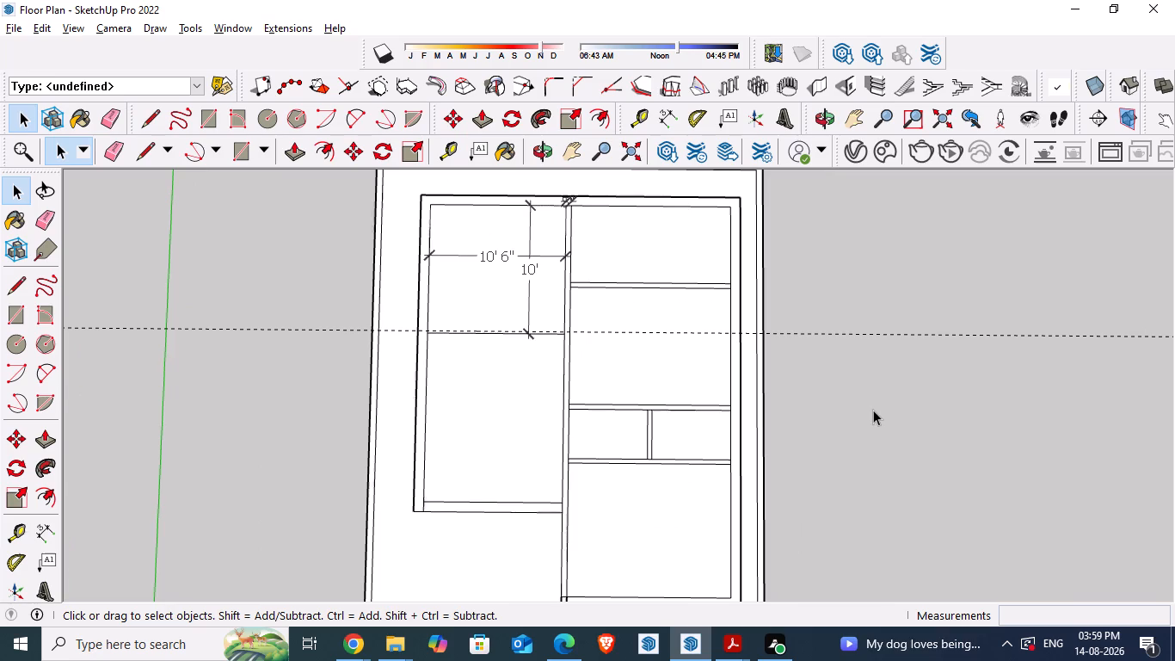
Delete the guide just behind the dining-hall dividing line, after checking the hall and dining sizes in the reference PDF.
key("space")
key("alt+Tab")
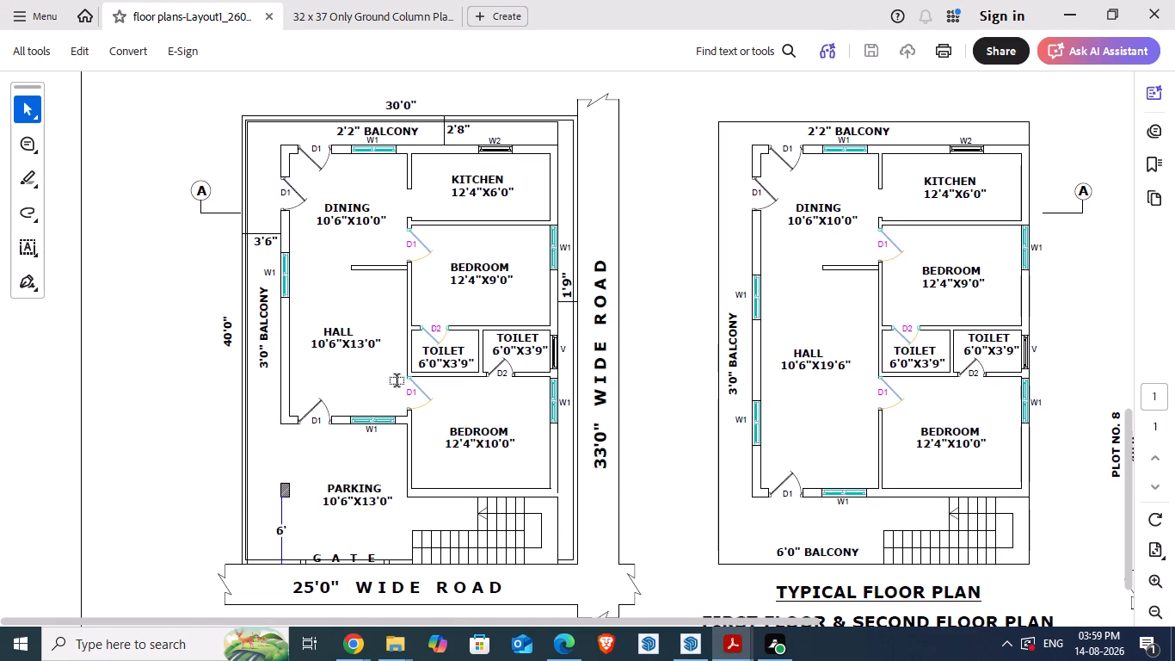
key("alt+Tab")
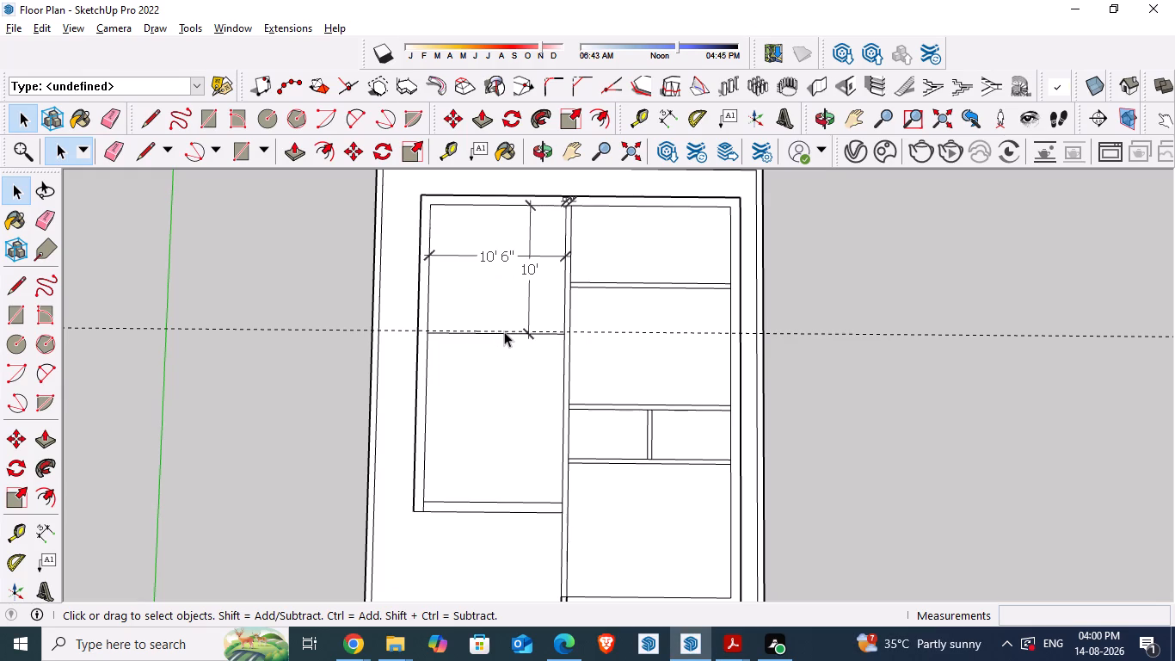
scroll(526, 328, "up", 12)
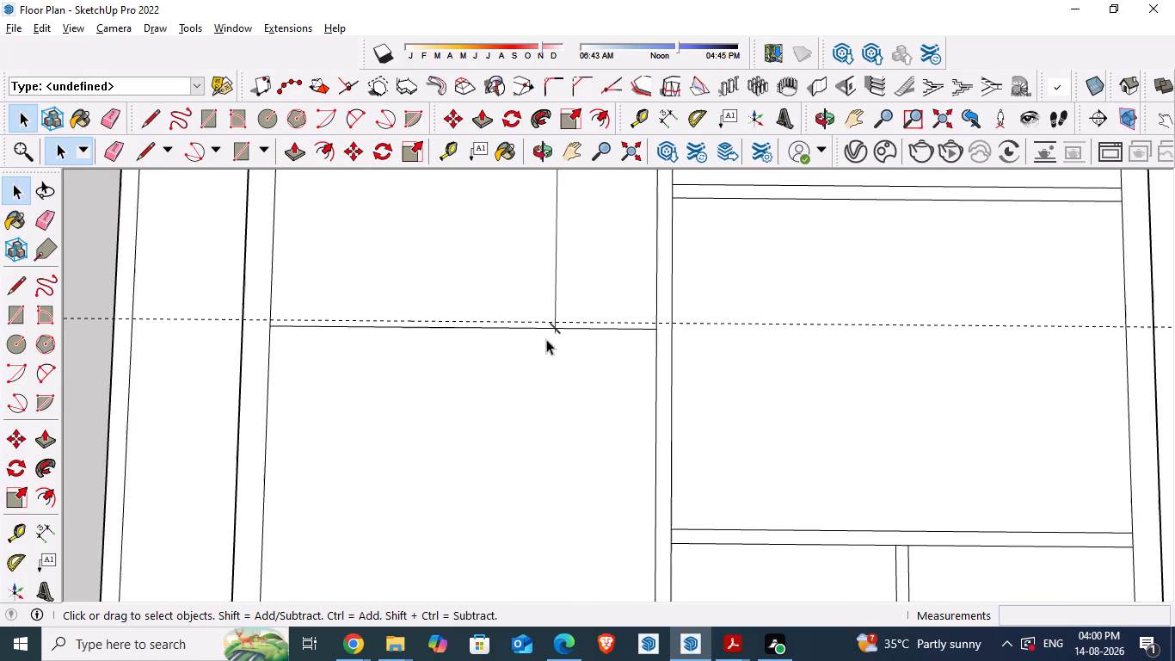
scroll(546, 339, "up", 5)
left_click(525, 301)
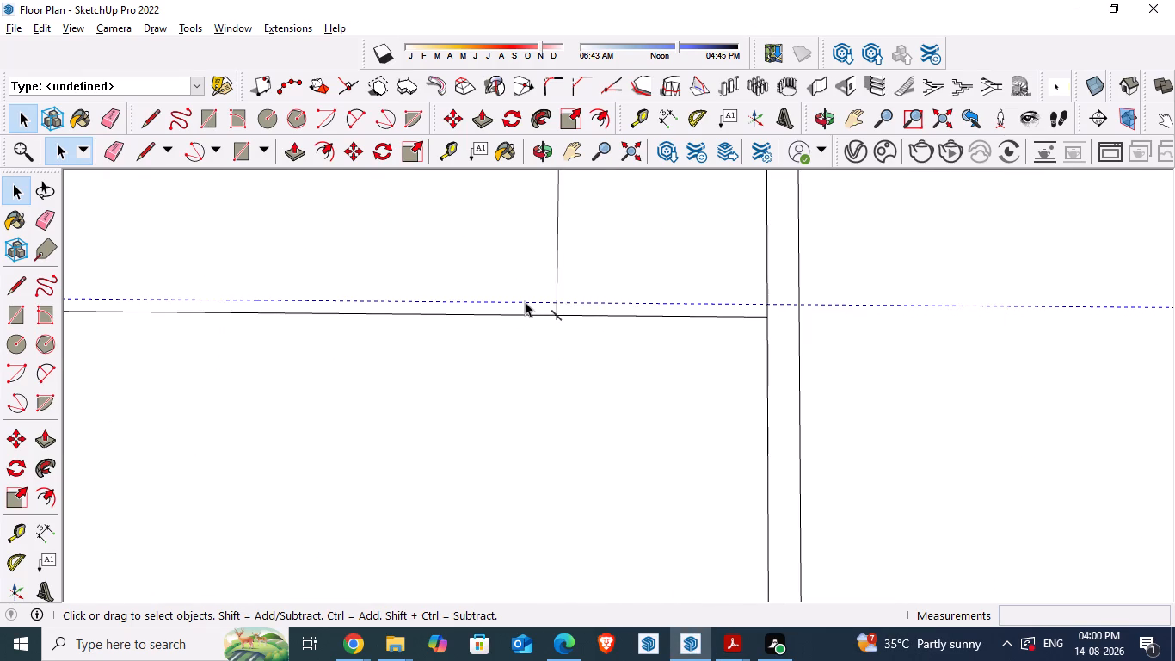
scroll(520, 302, "down", 14)
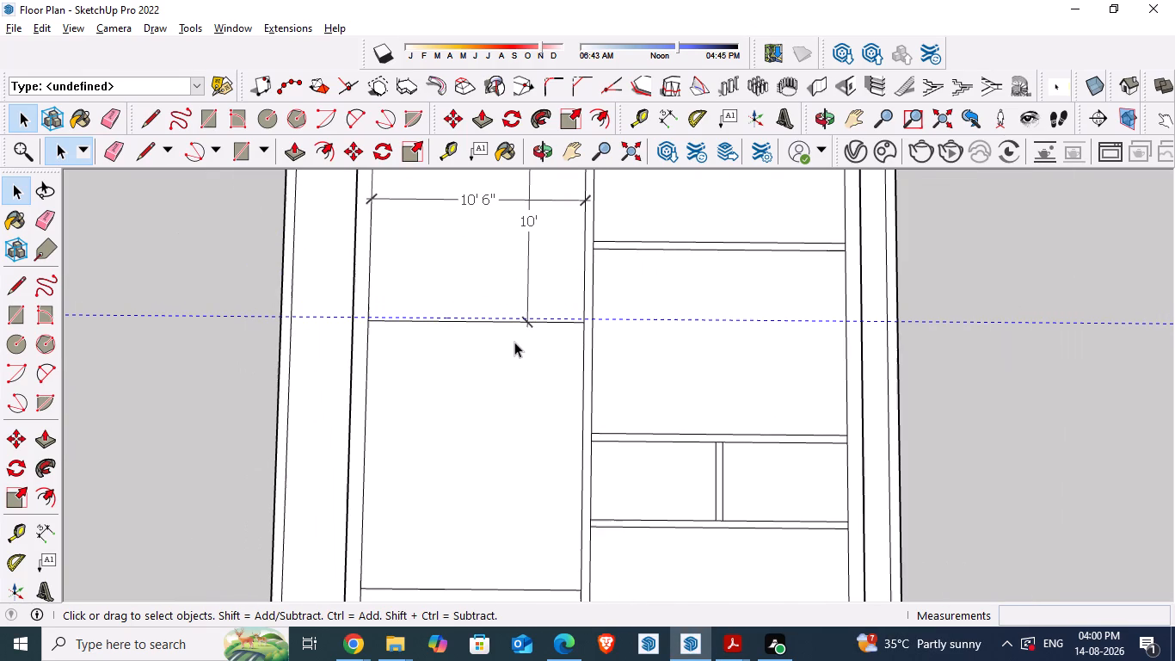
key("Delete")
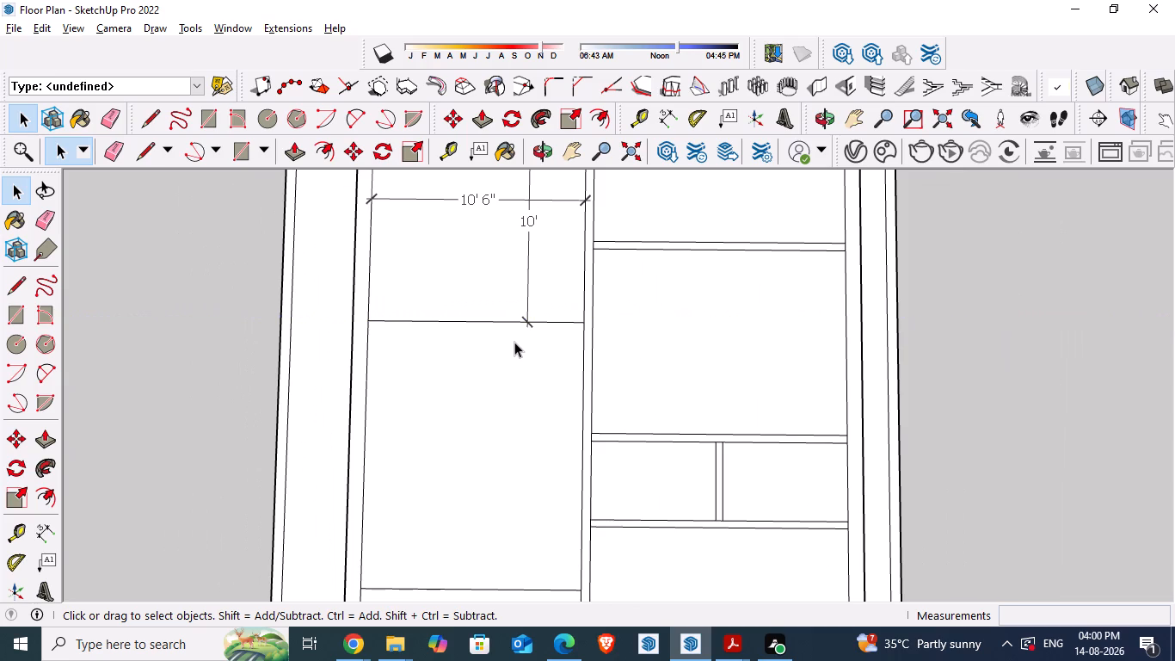
scroll(512, 385, "down", 5)
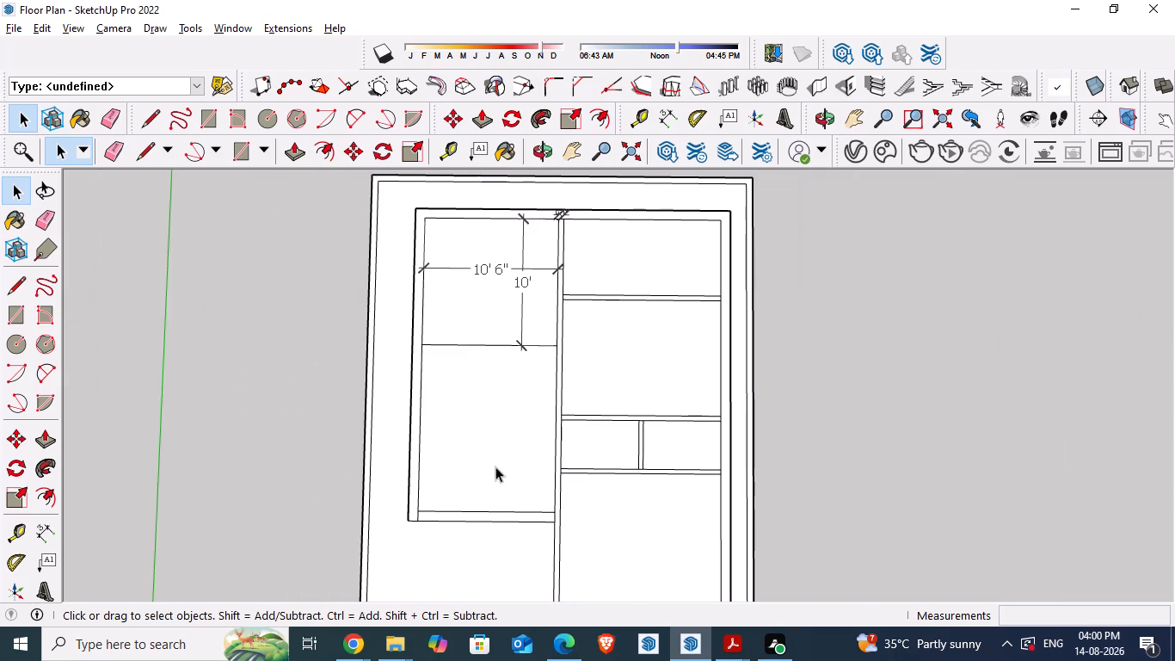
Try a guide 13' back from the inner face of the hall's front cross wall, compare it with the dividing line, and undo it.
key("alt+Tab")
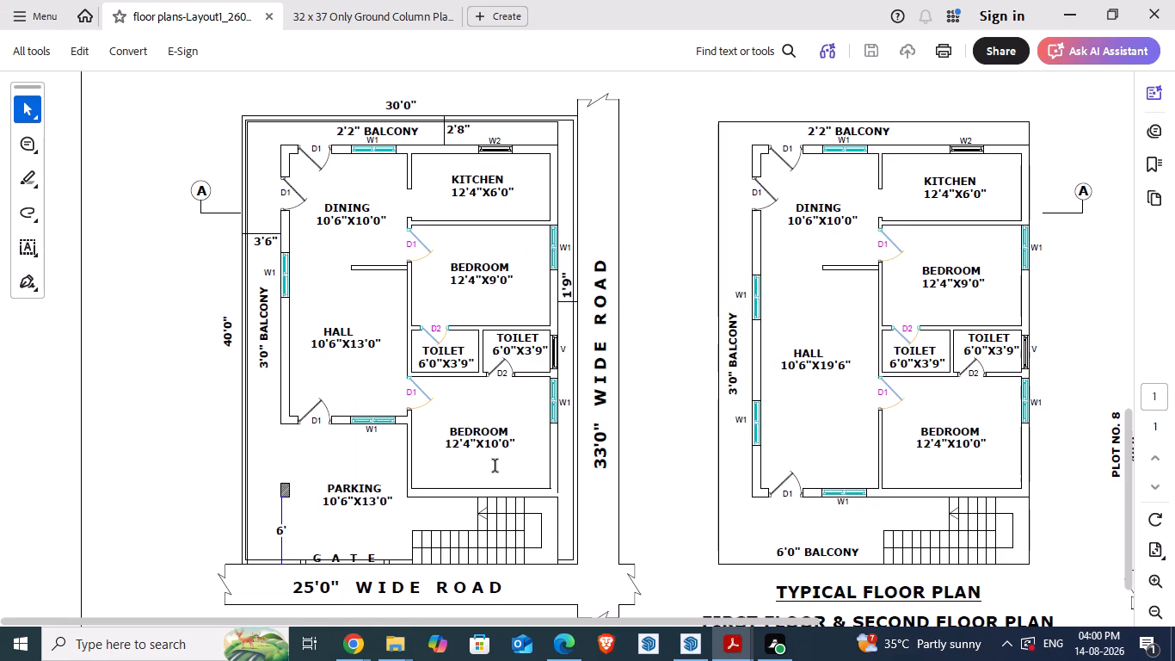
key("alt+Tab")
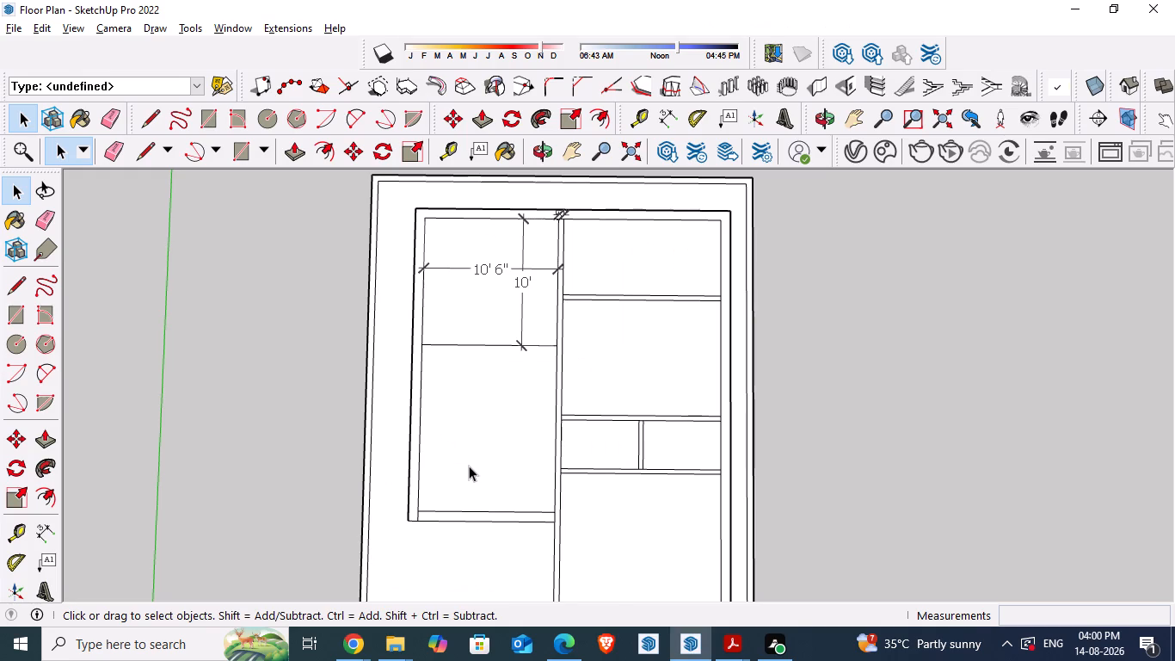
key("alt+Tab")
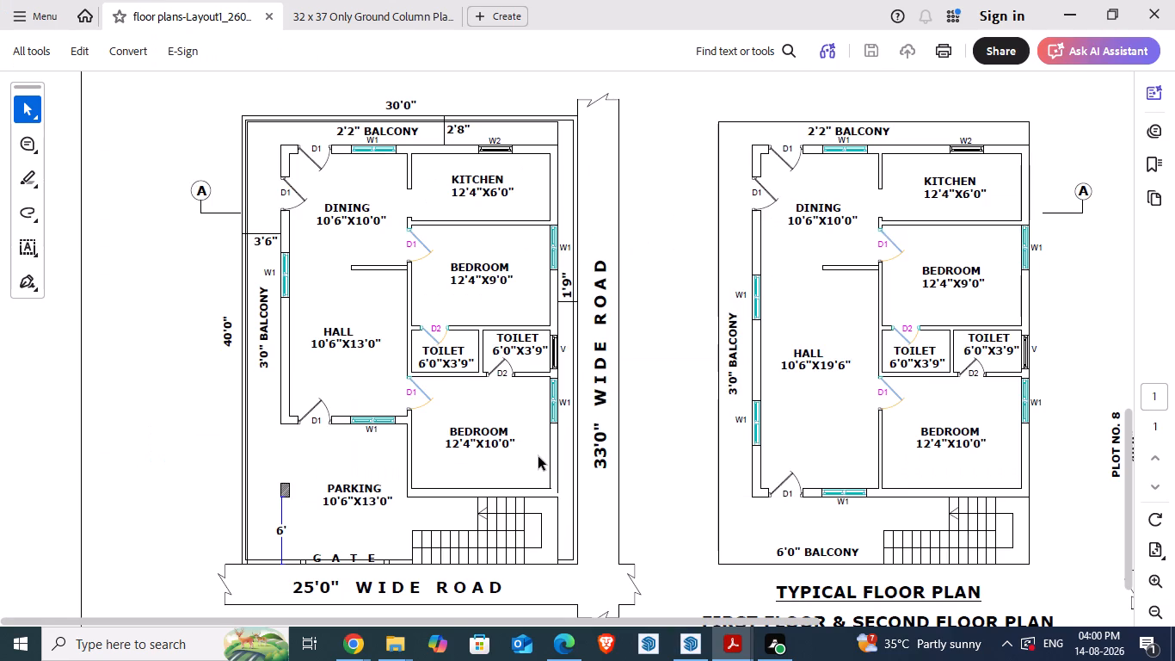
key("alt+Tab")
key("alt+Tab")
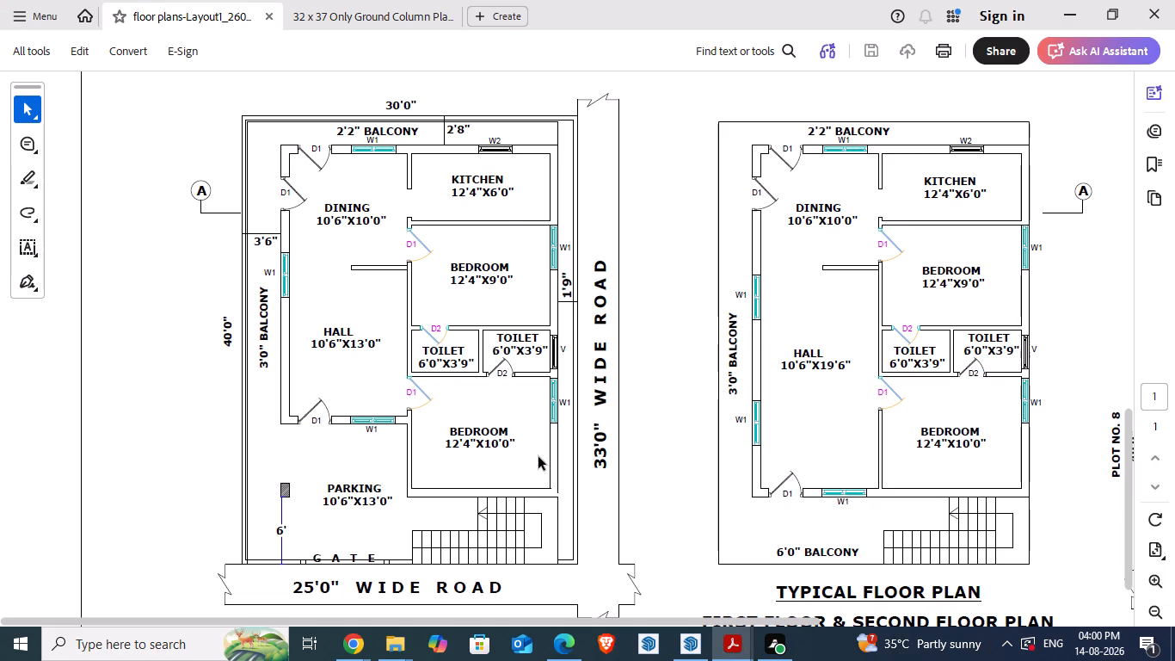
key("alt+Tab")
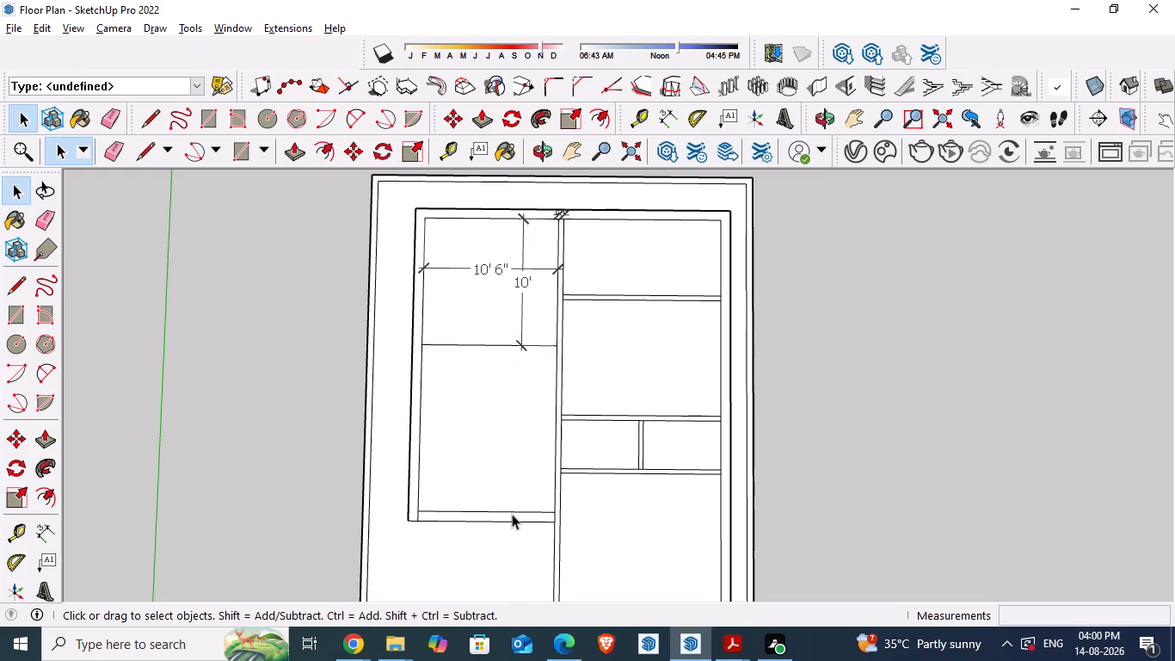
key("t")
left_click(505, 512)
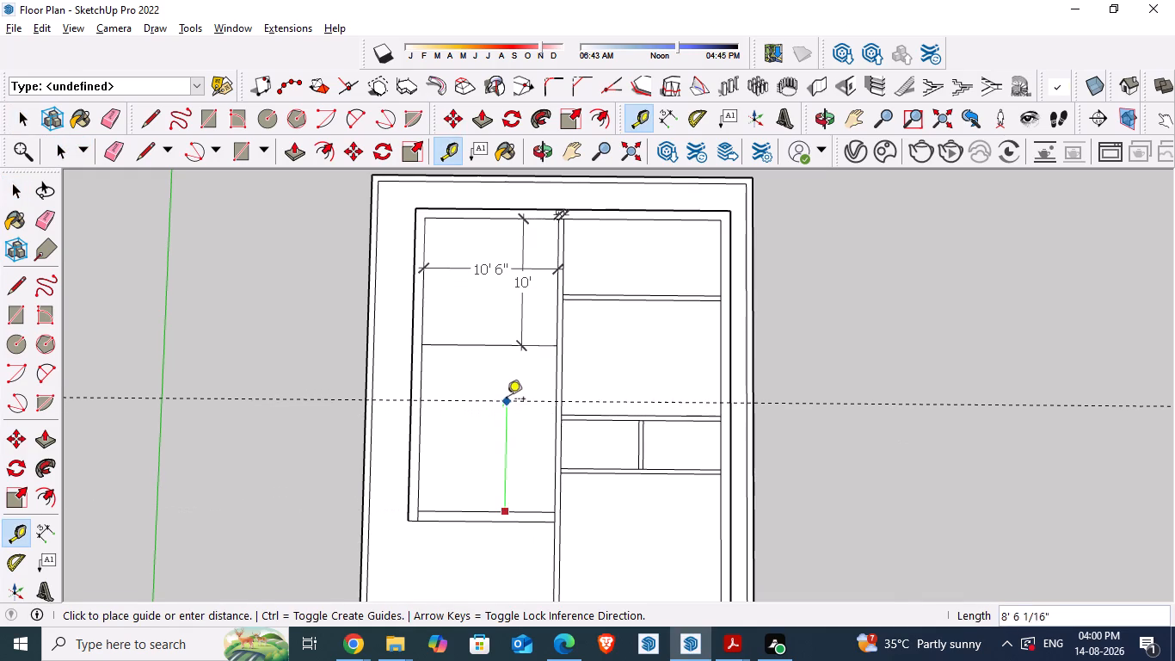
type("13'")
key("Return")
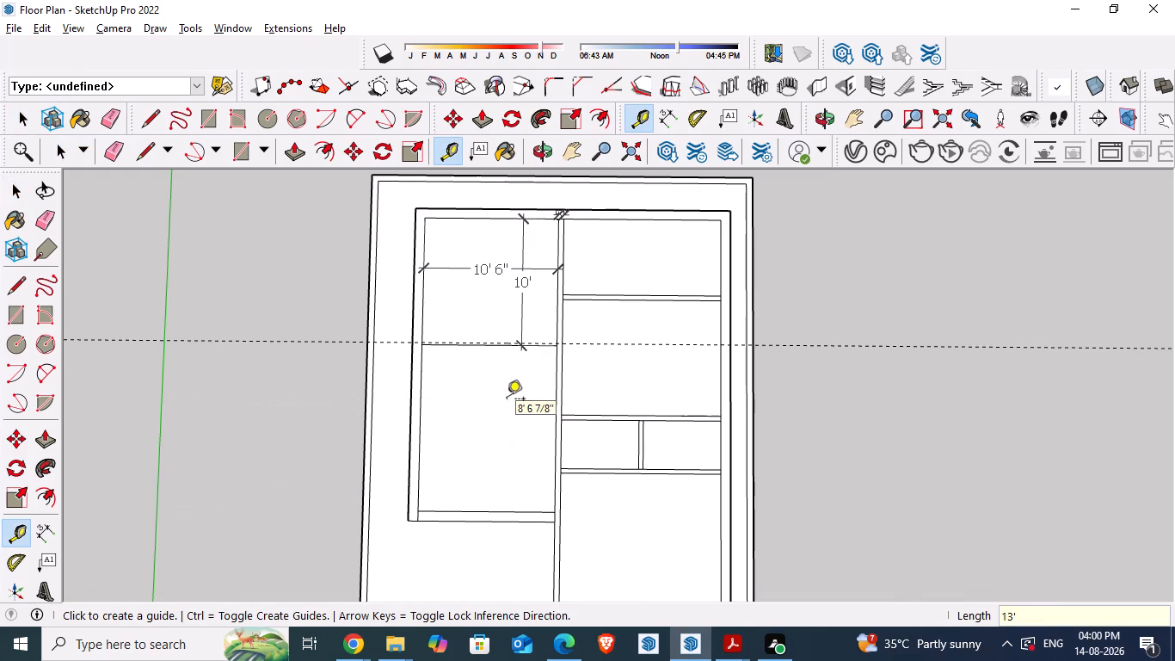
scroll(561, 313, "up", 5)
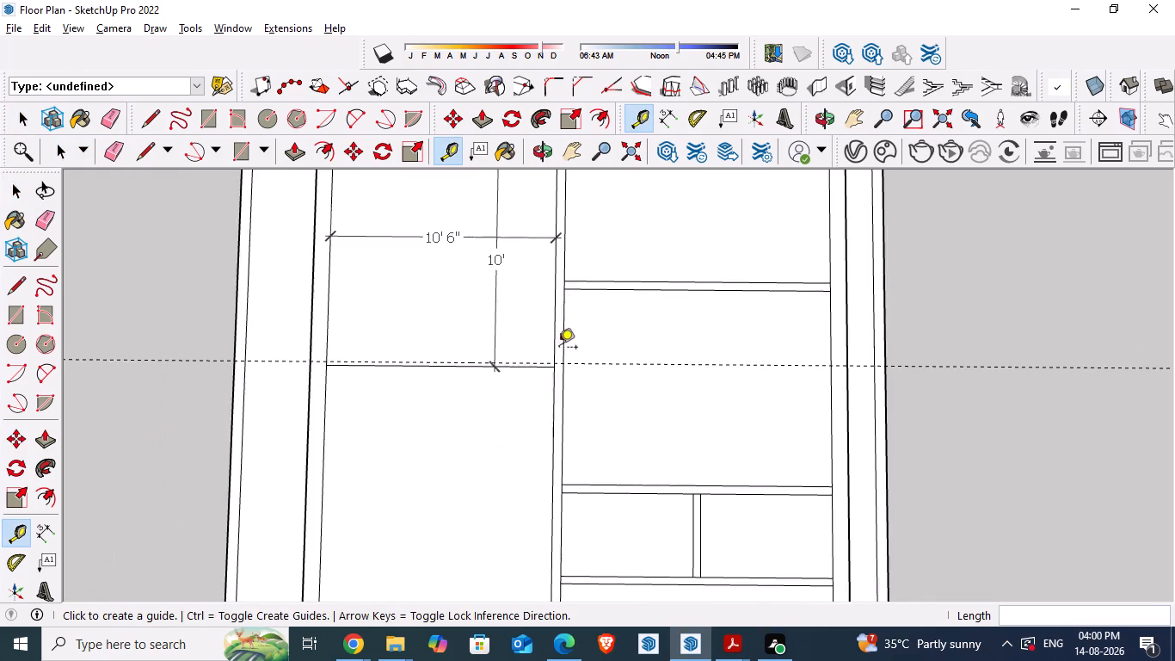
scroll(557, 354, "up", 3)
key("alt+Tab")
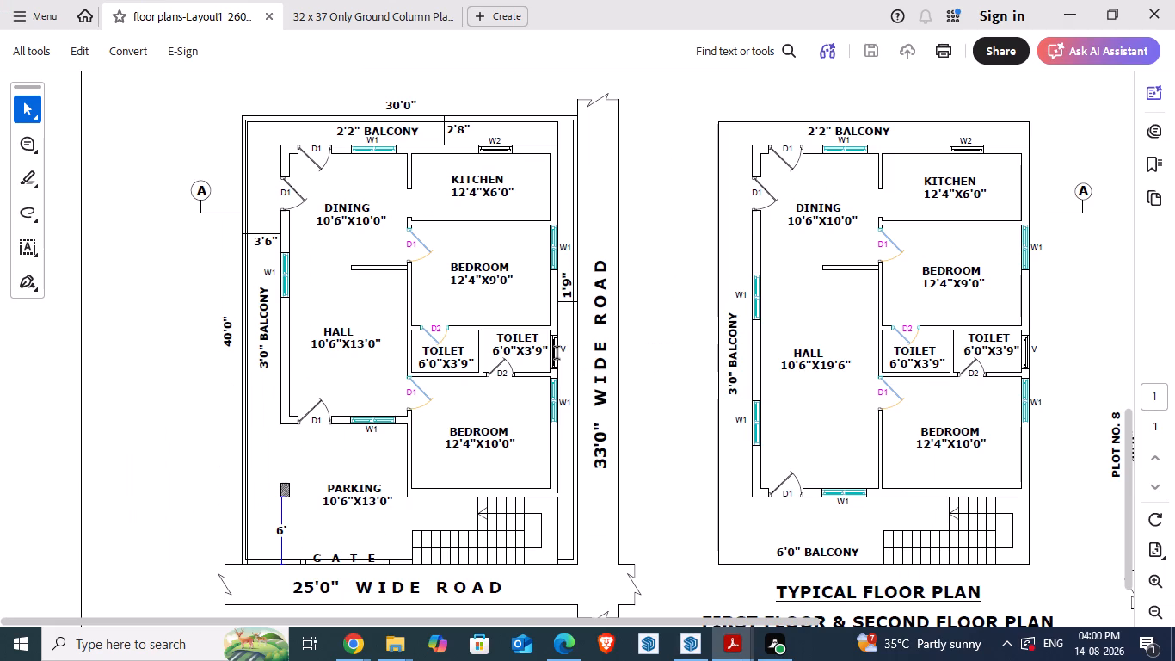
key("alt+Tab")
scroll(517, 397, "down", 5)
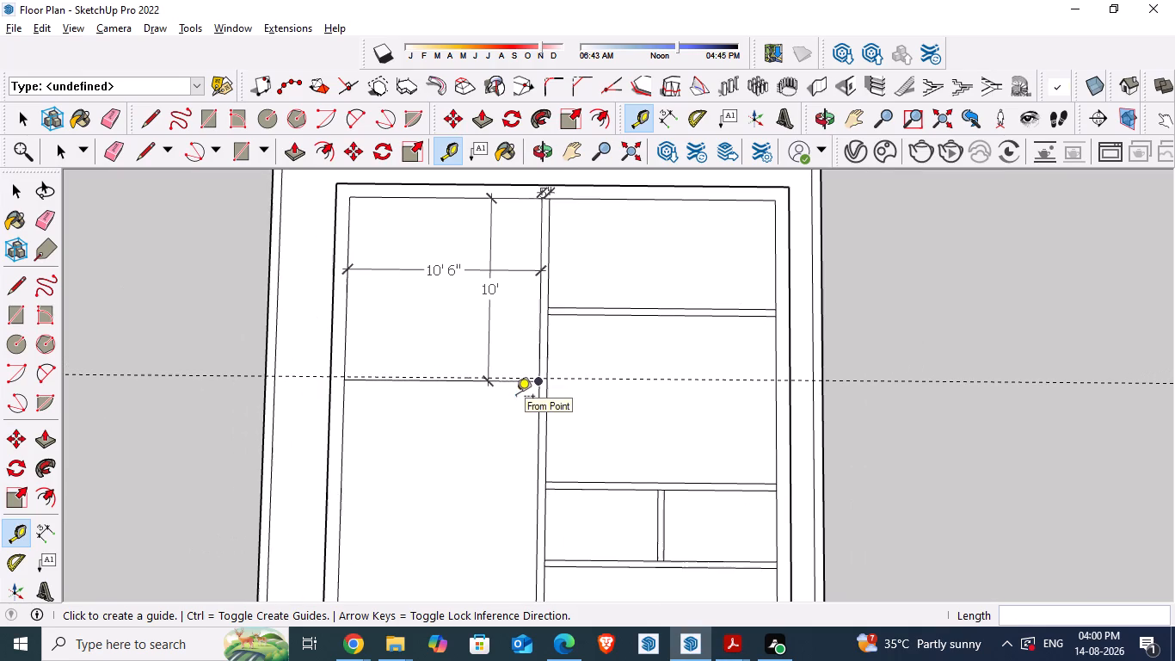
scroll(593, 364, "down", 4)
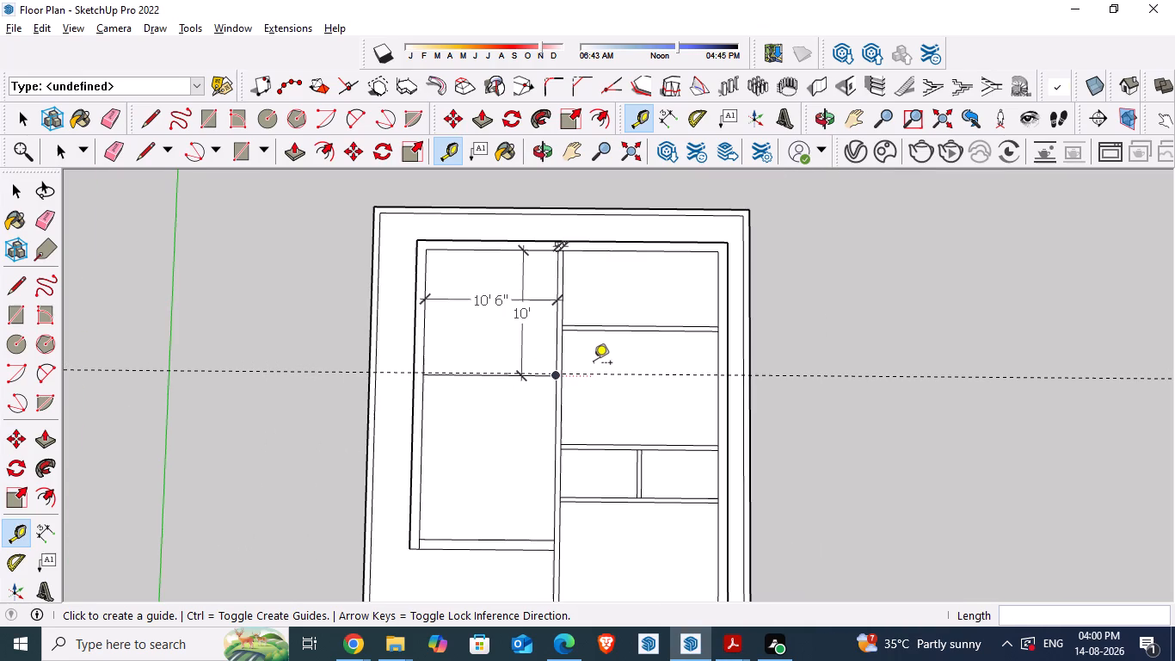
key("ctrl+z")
Place a guide 4" from the dining-hall dividing line, on the hall side, to mark the partition thickness.
scroll(594, 361, "down", 5)
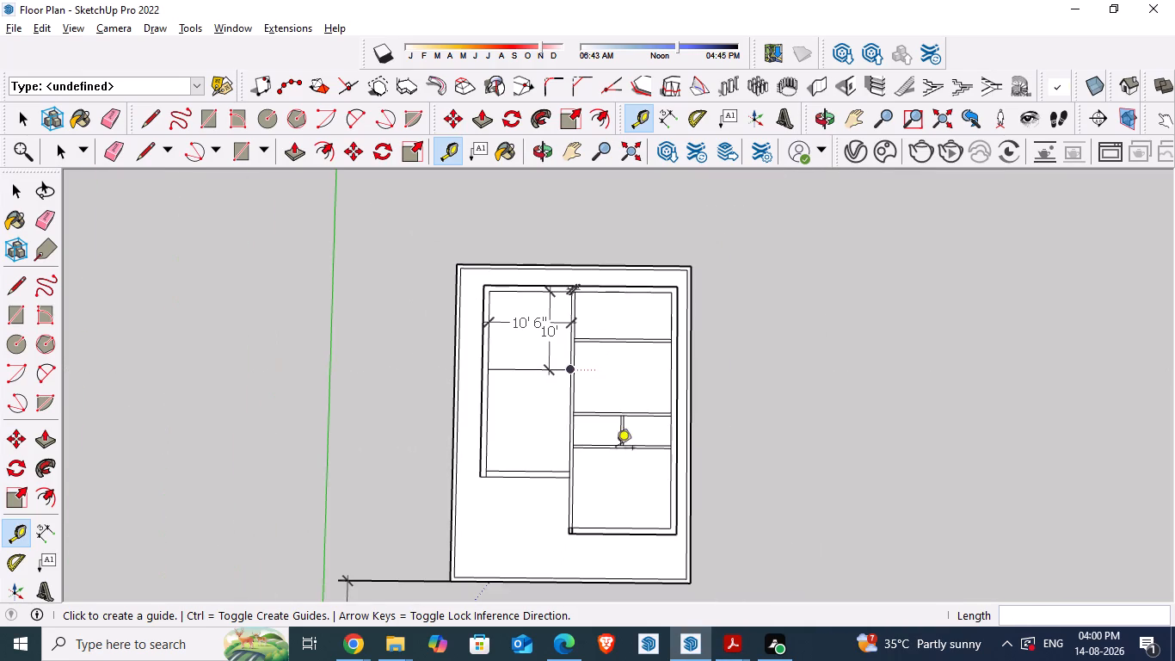
scroll(652, 546, "up", 2)
key("alt+Tab")
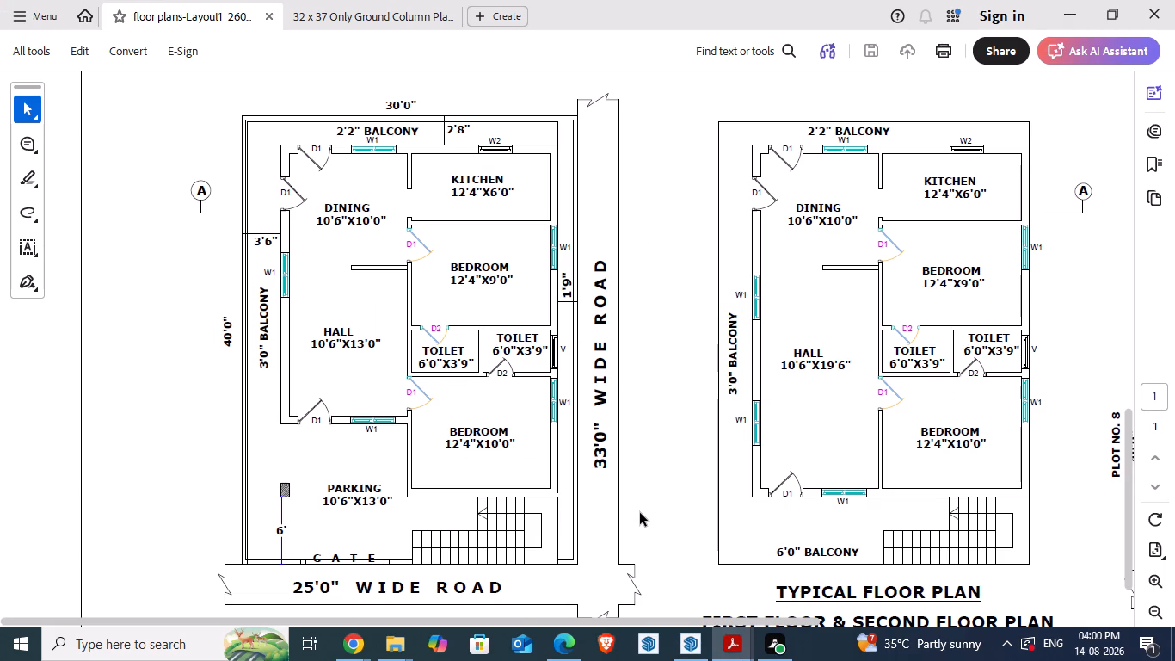
key("alt+Tab")
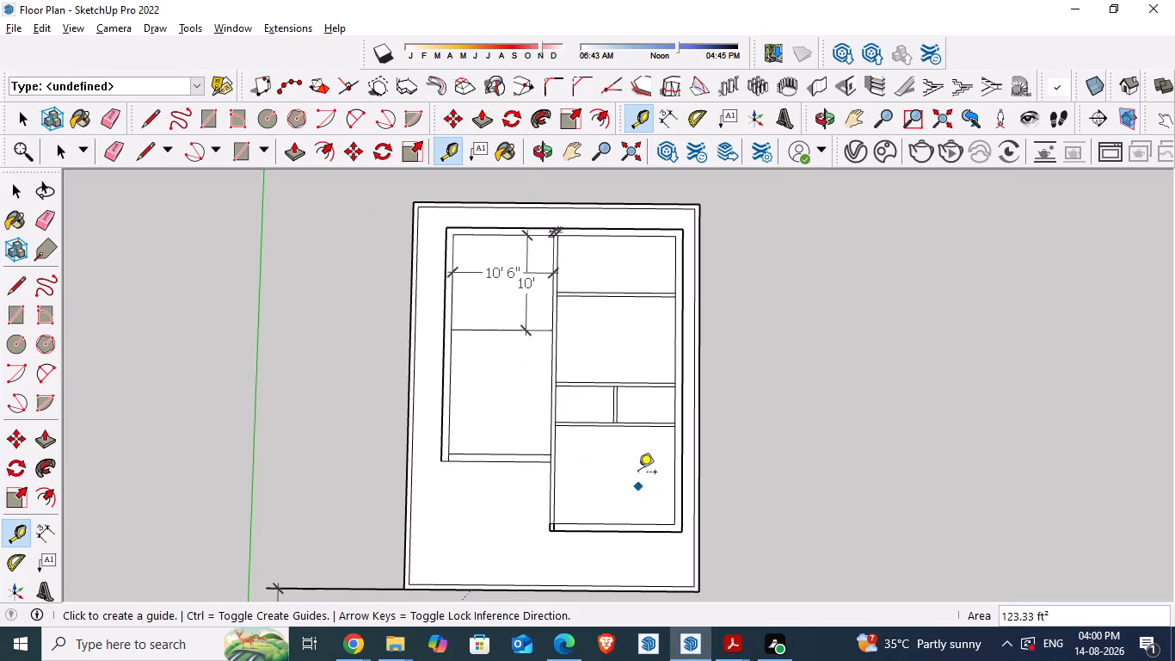
key("alt+Tab")
key("alt+Tab")
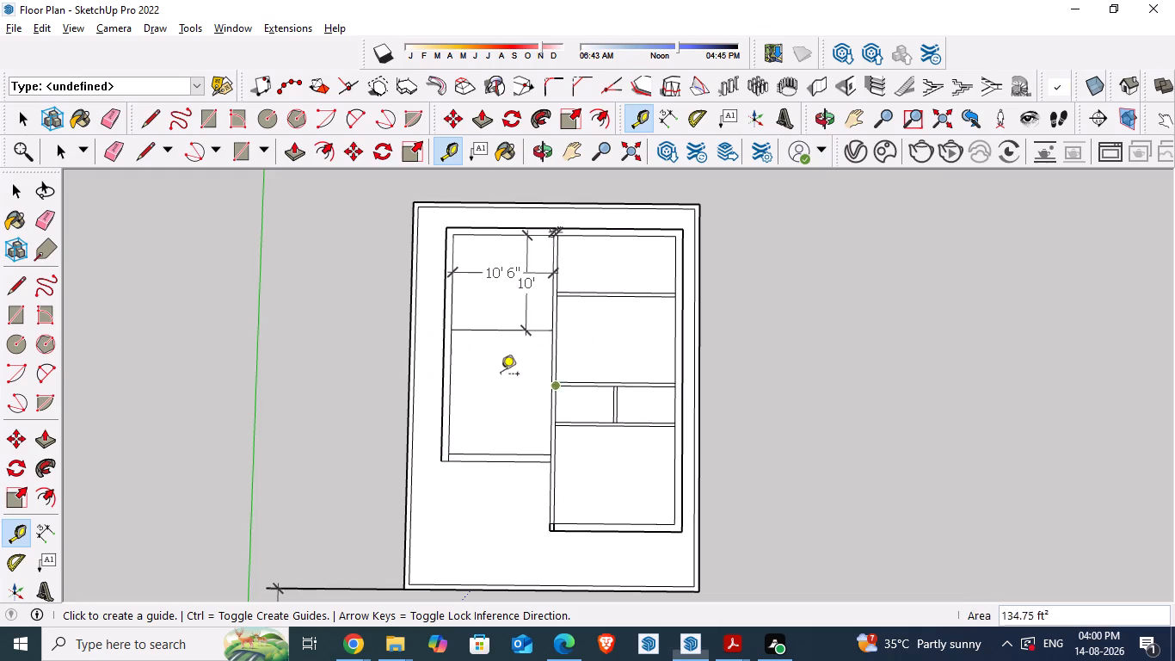
scroll(547, 278, "up", 4)
scroll(561, 360, "up", 6)
scroll(563, 368, "down", 5)
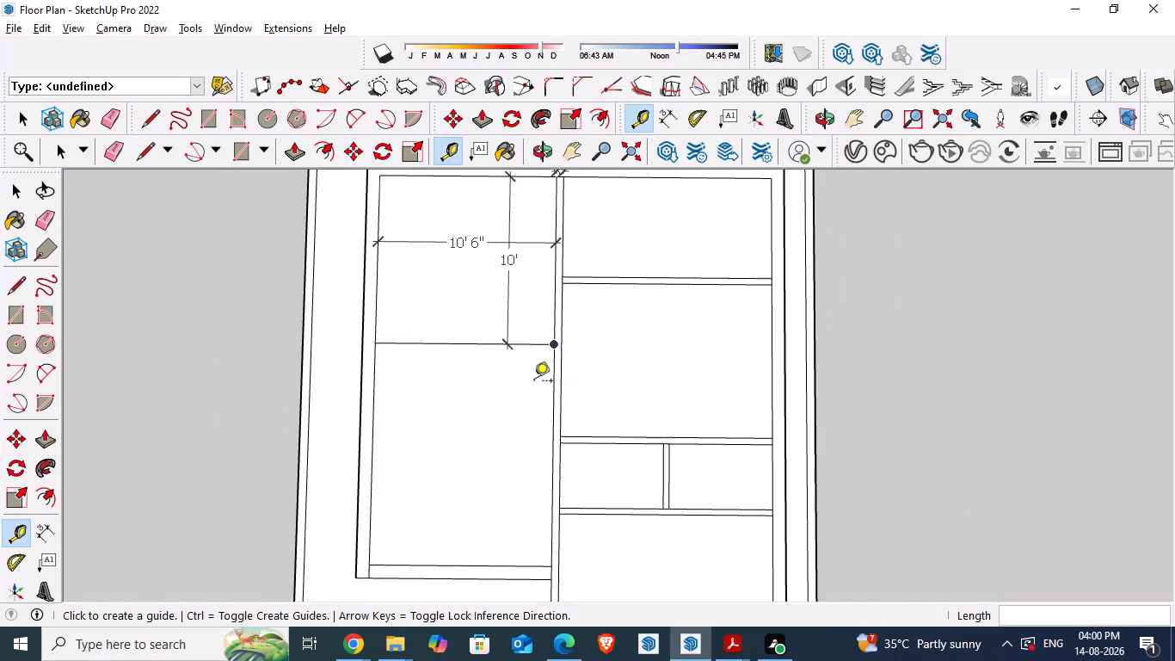
scroll(533, 382, "down", 1)
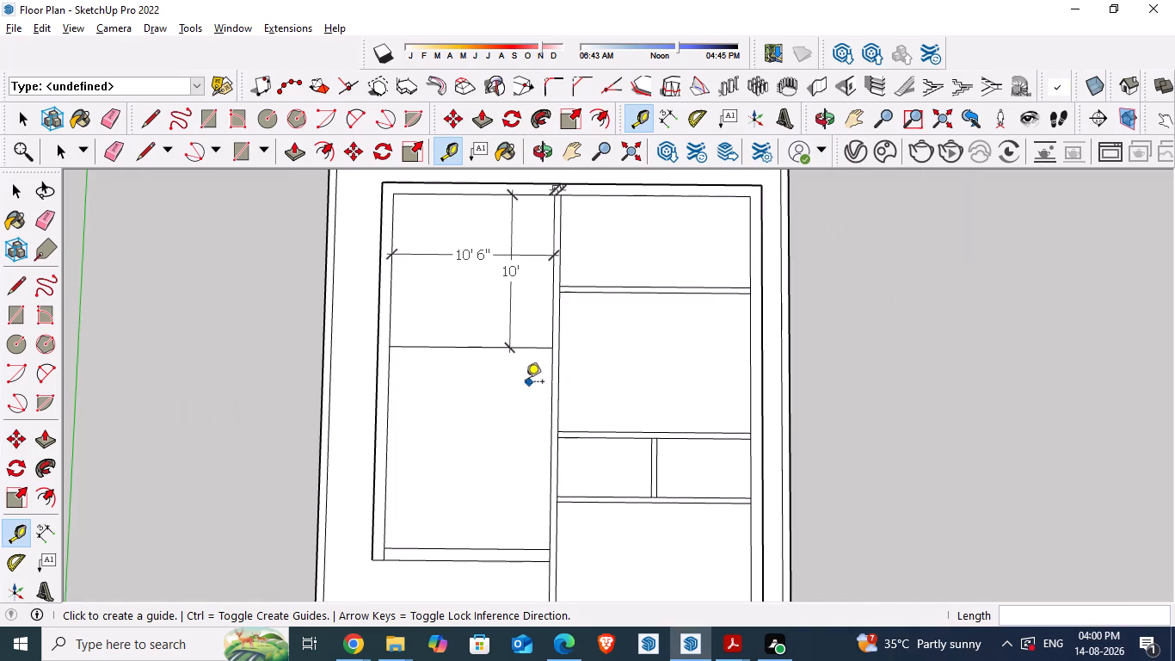
left_click(451, 351)
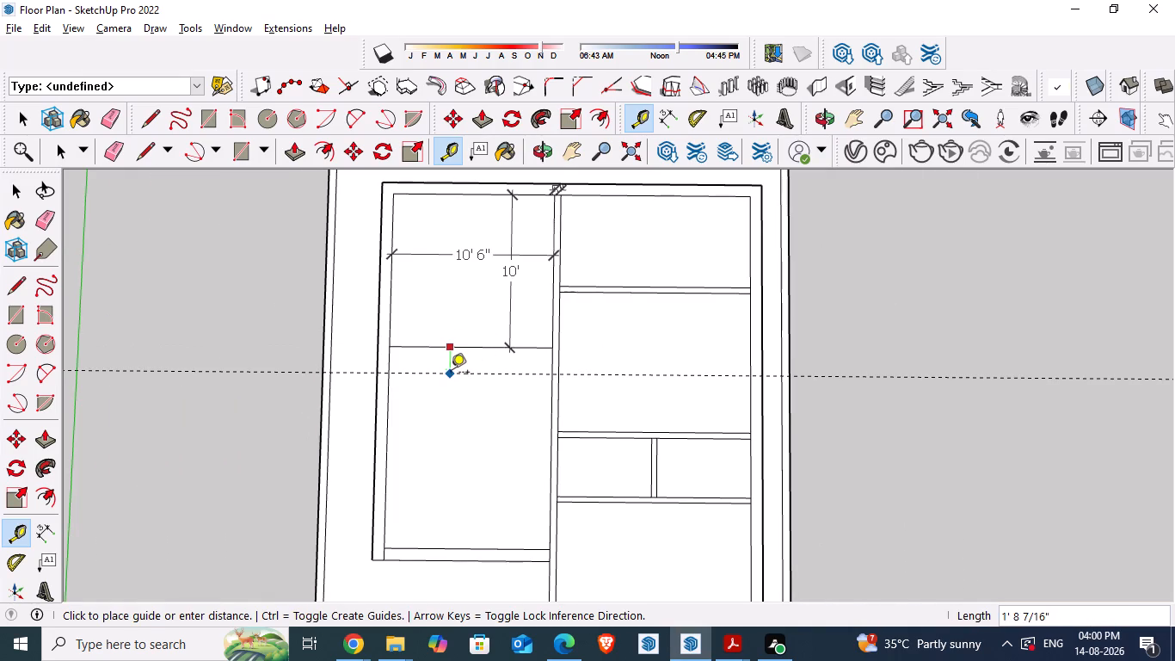
type("4\"")
key("Return")
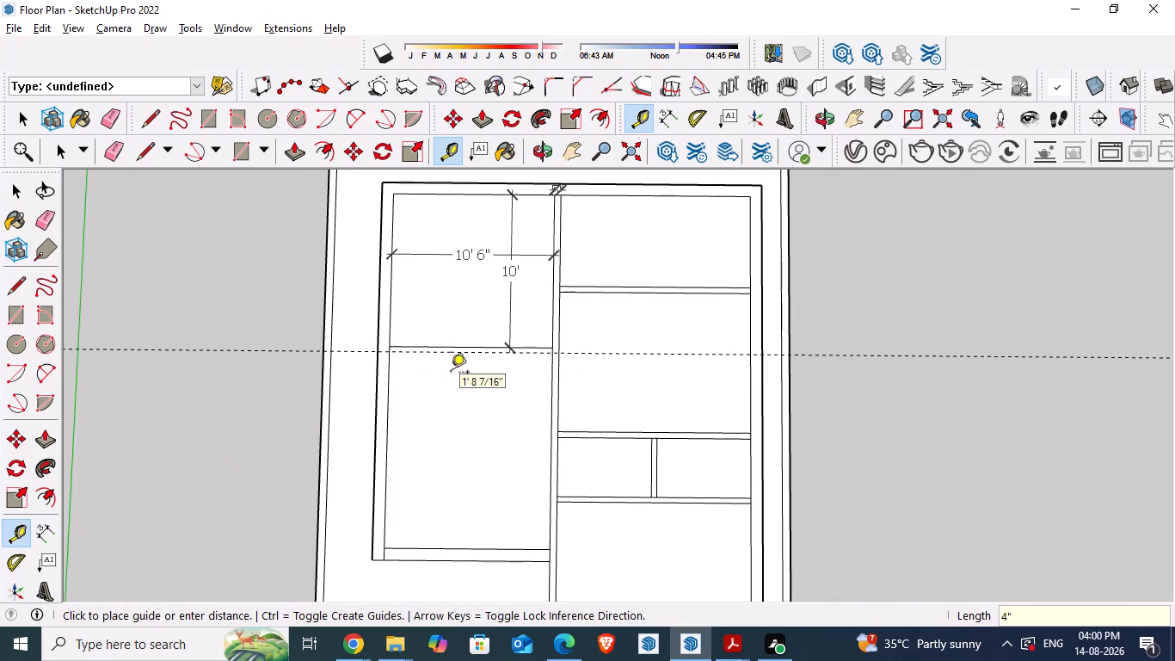
Place a guide 13' forward of the 4" partition guide for the hall's length and compare it with the reference plan.
scroll(480, 372, "up", 4)
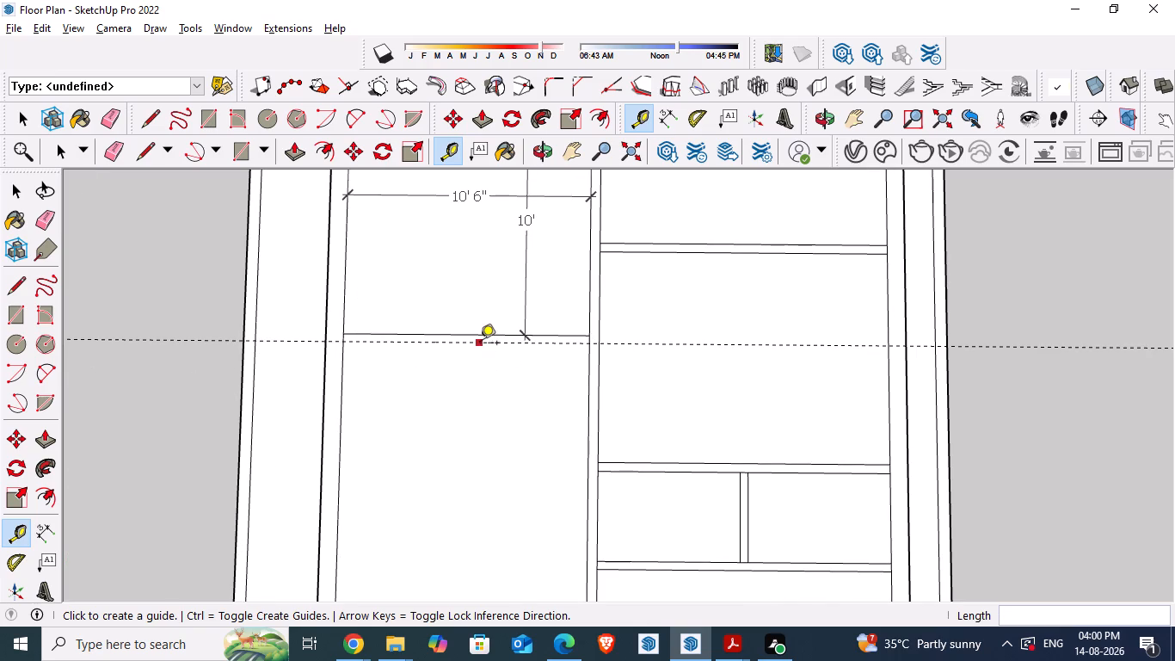
left_click(480, 344)
type("13'")
key("Return")
scroll(355, 68, "down", 7)
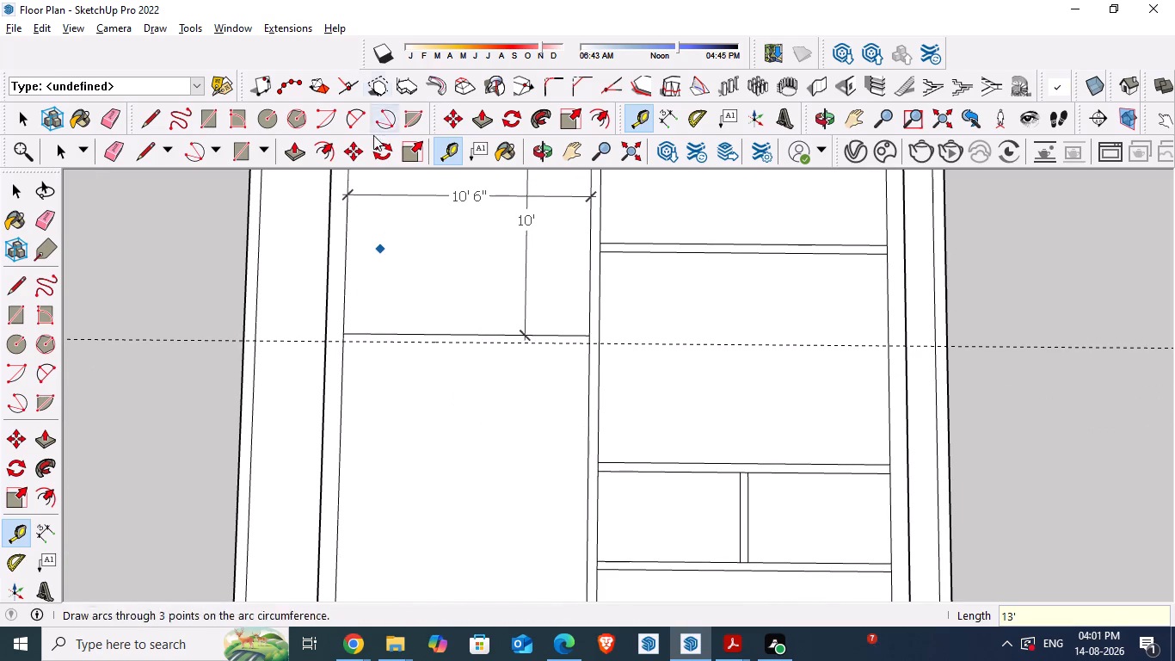
scroll(507, 471, "down", 5)
scroll(501, 392, "down", 3)
scroll(484, 519, "up", 5)
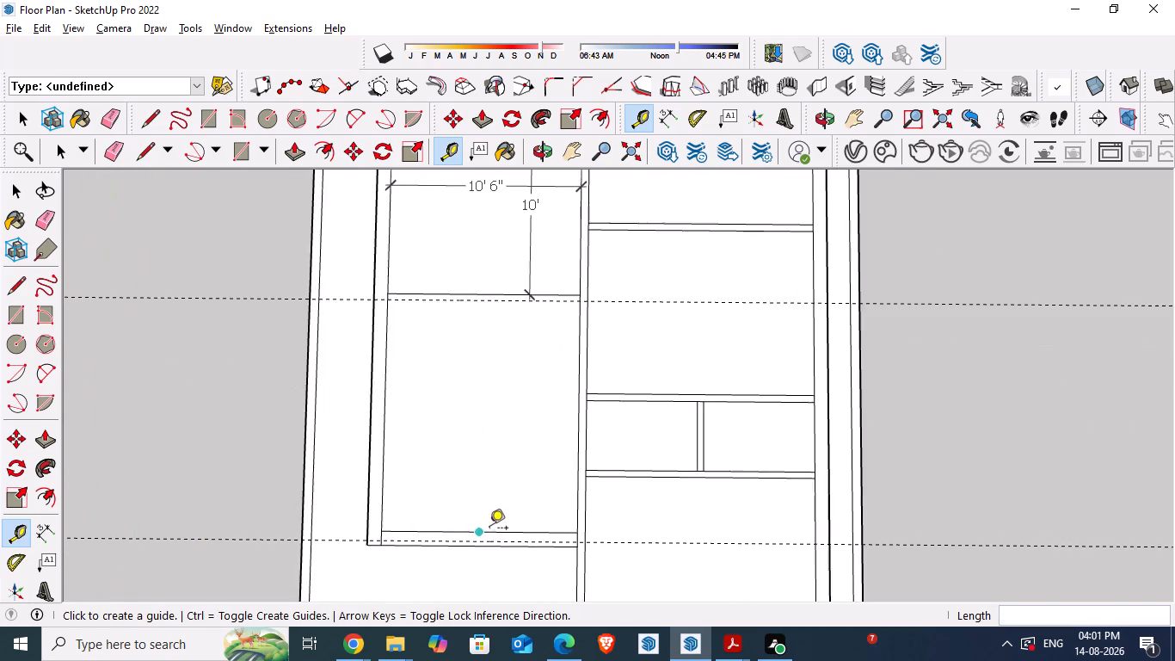
scroll(490, 528, "up", 5)
key("alt+Tab")
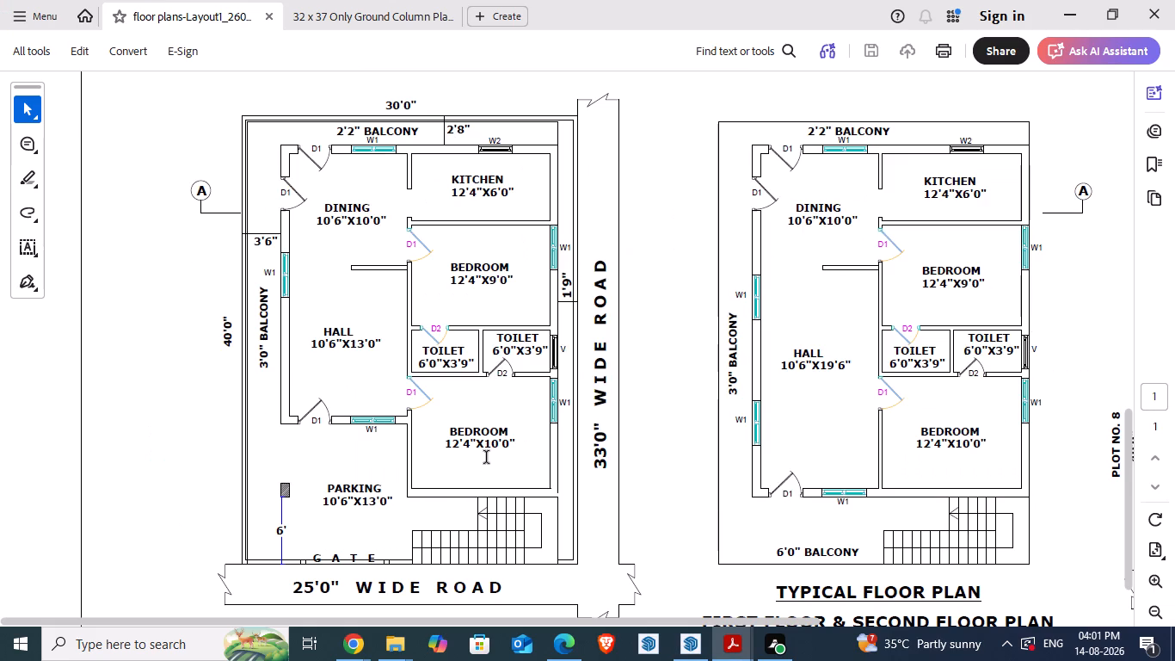
key("alt+Tab")
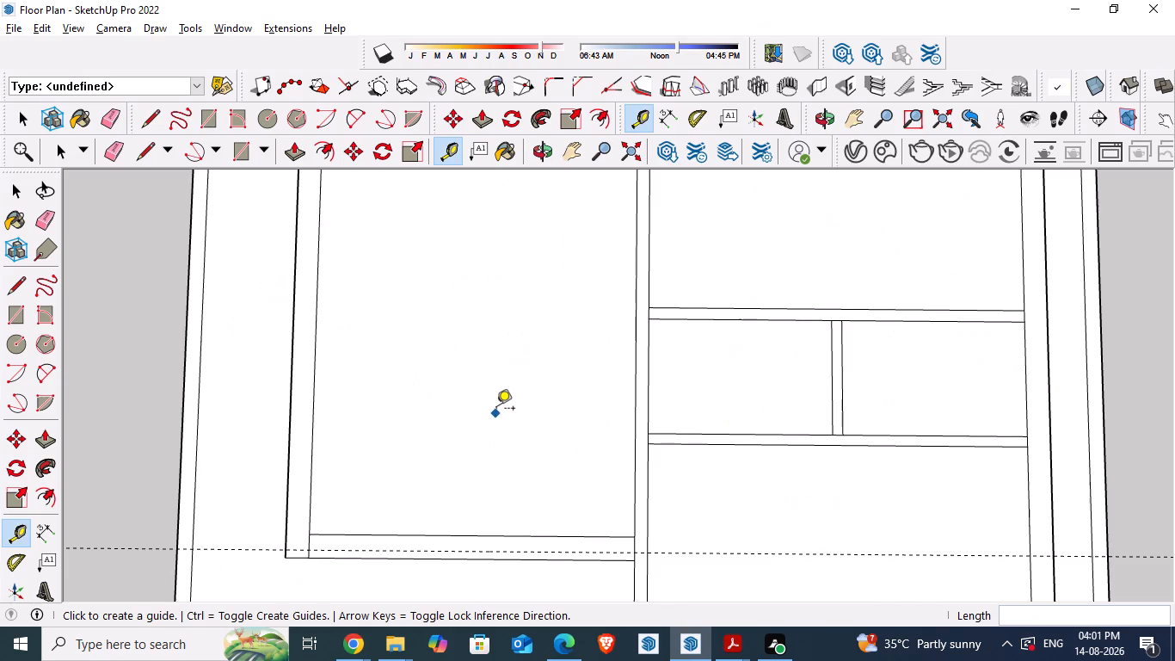
scroll(496, 410, "down", 5)
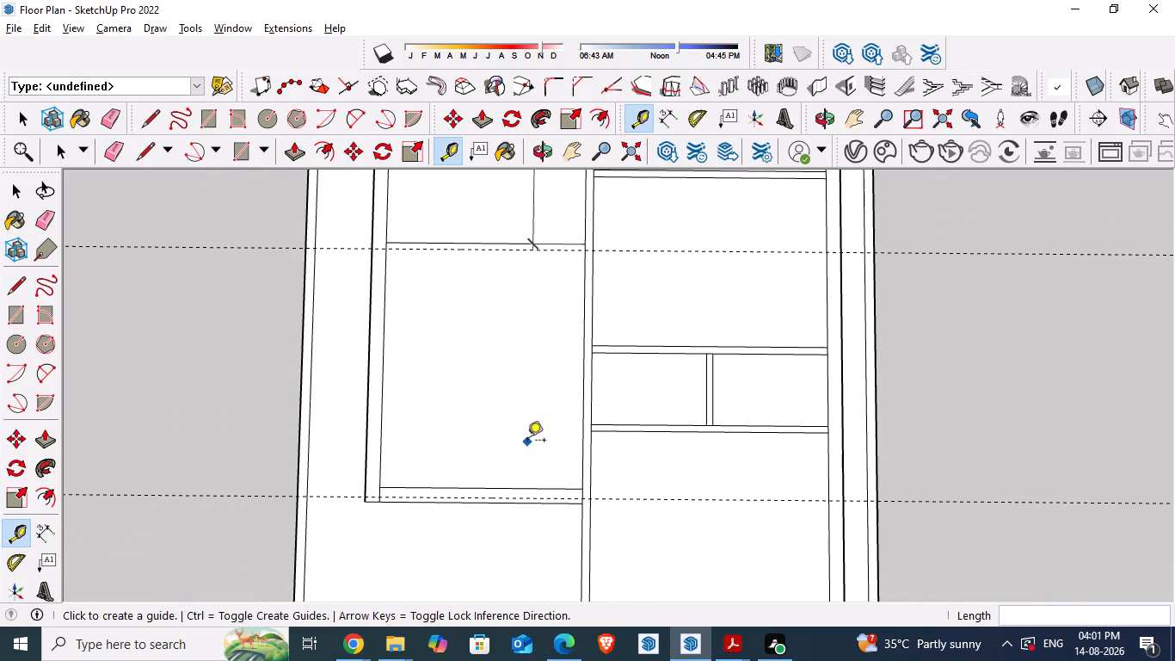
Delete both lines of the hall's front wall between the outer side wall and the central wall.
key("space")
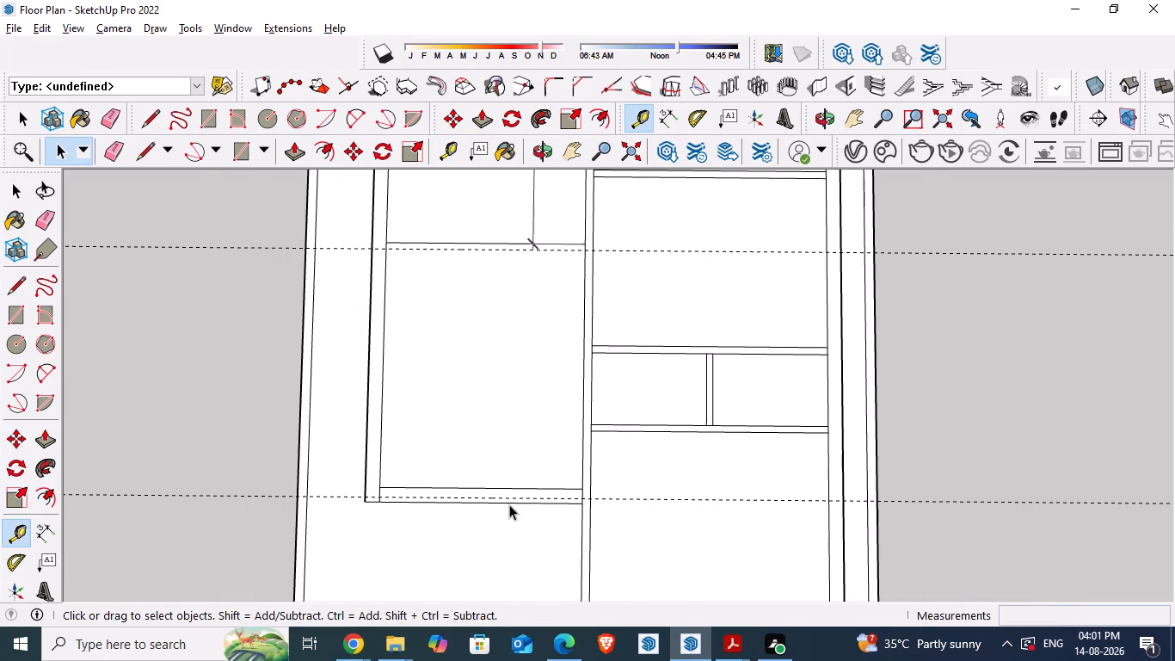
left_click(509, 503)
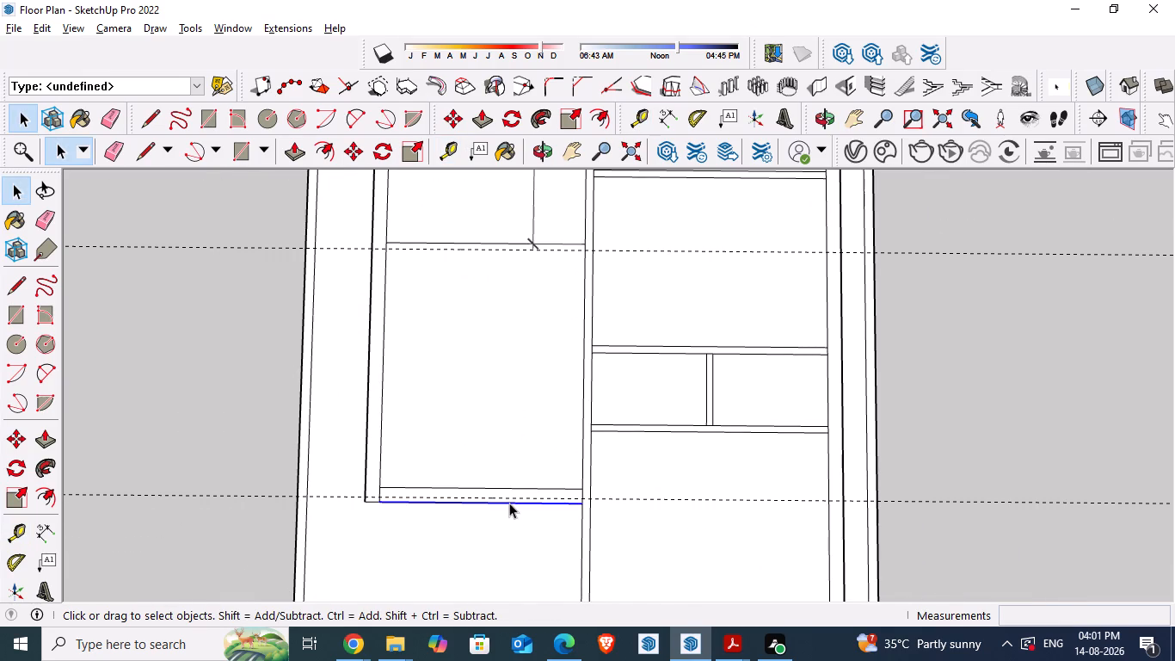
key("Delete")
left_click(510, 487)
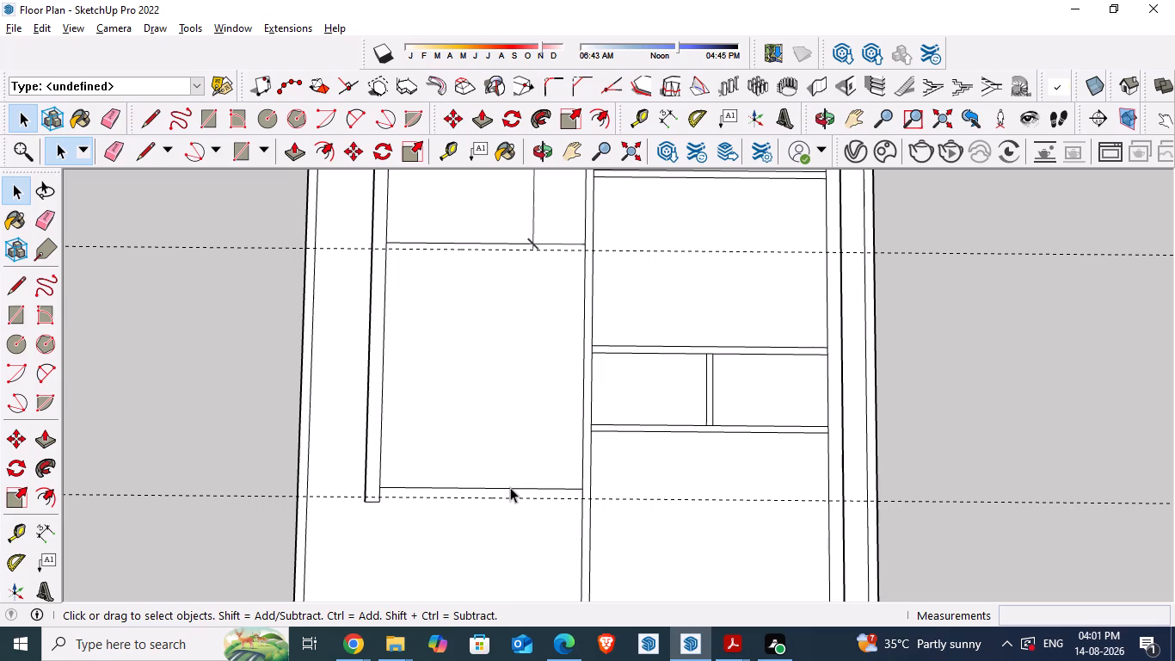
key("Delete")
Erase the 4" partition guide and the 13' hall-length guide crossing the plan.
scroll(397, 522, "down", 3)
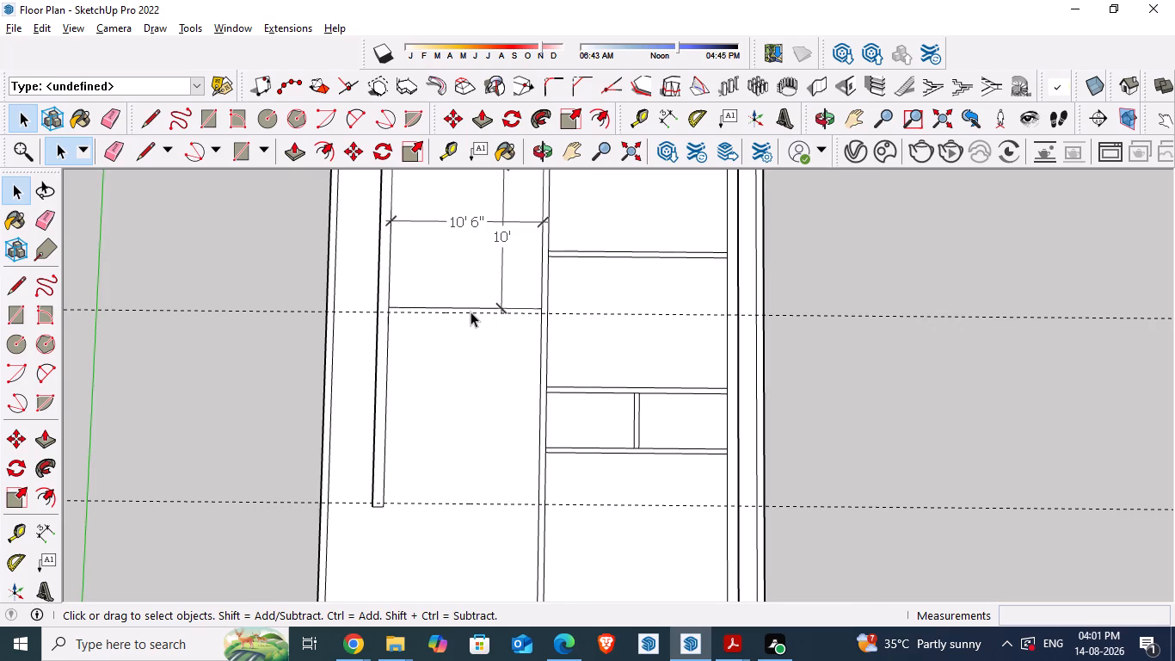
scroll(490, 290, "up", 3)
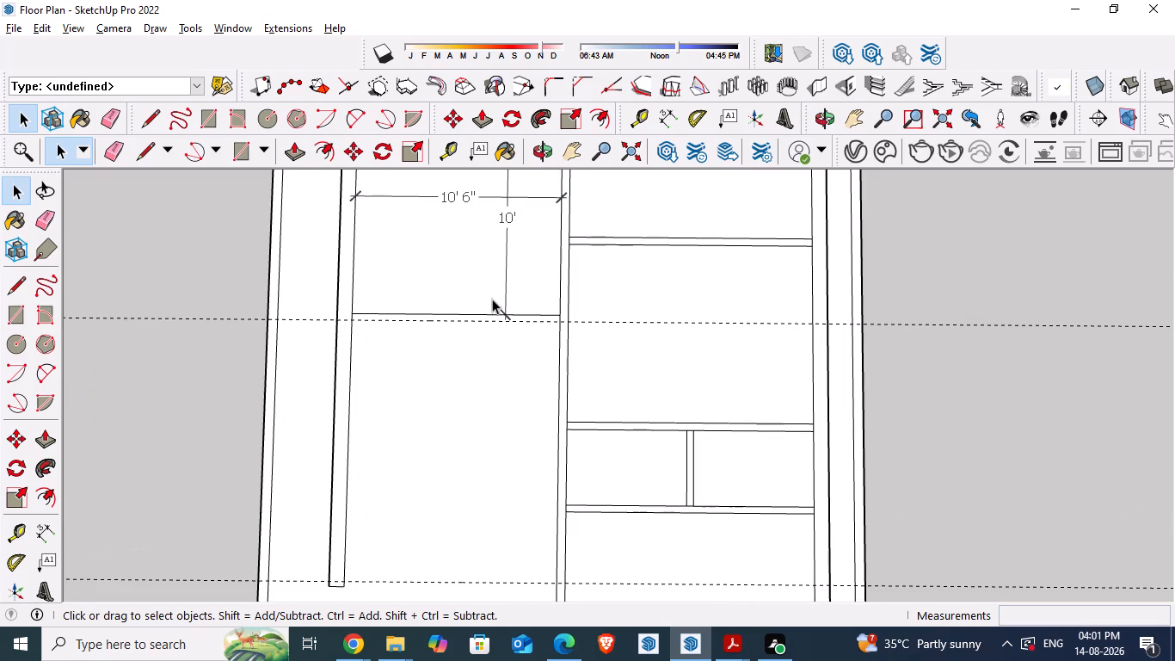
scroll(462, 382, "down", 4)
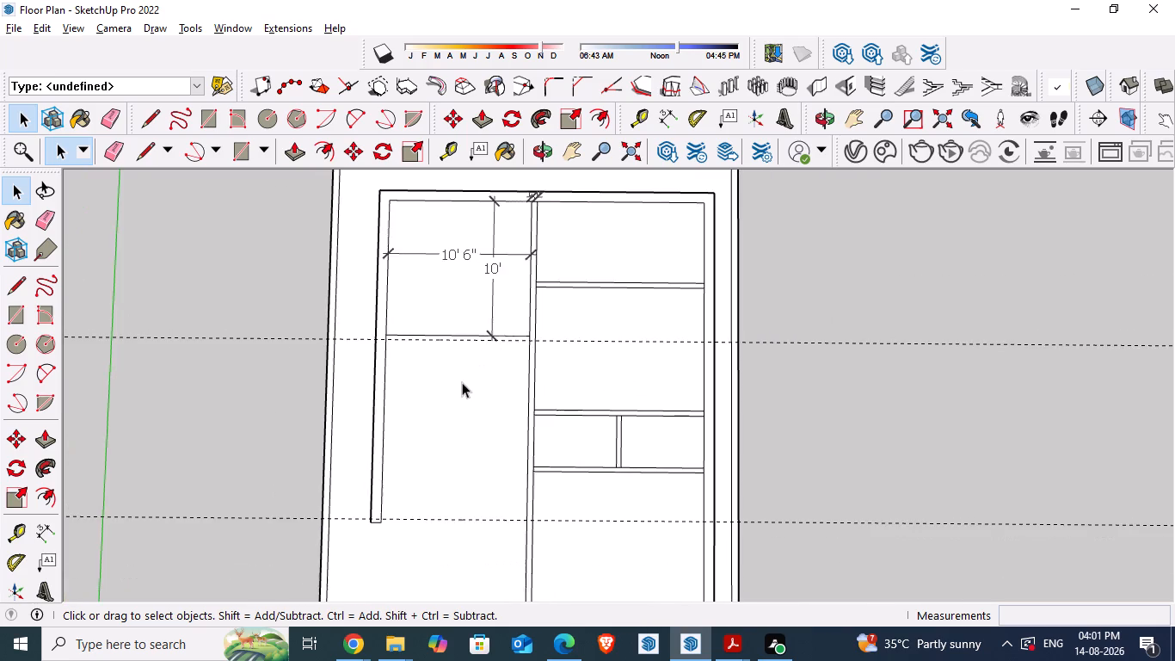
scroll(463, 380, "down", 4)
scroll(474, 348, "up", 5)
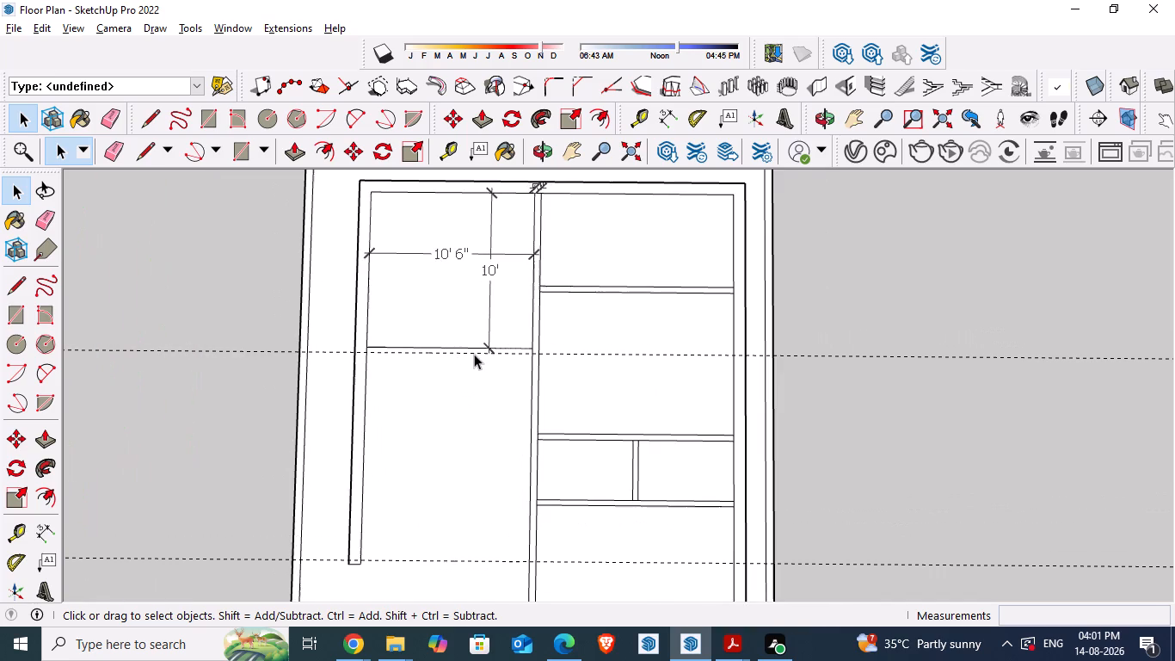
scroll(474, 354, "up", 1)
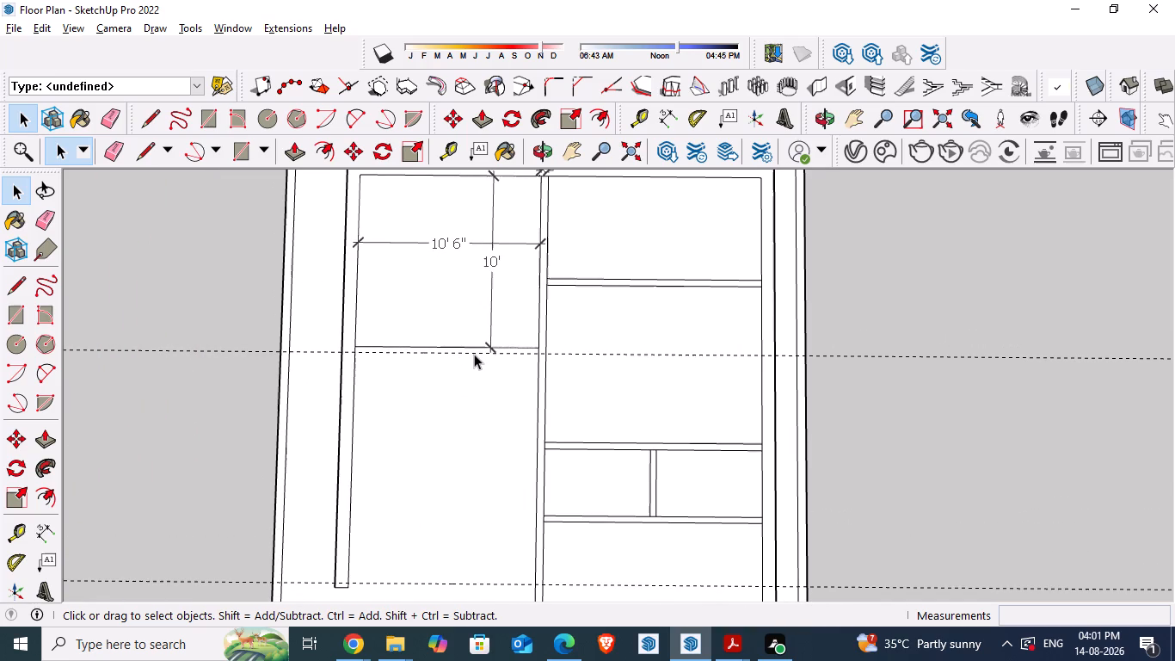
left_click(474, 352)
key("e")
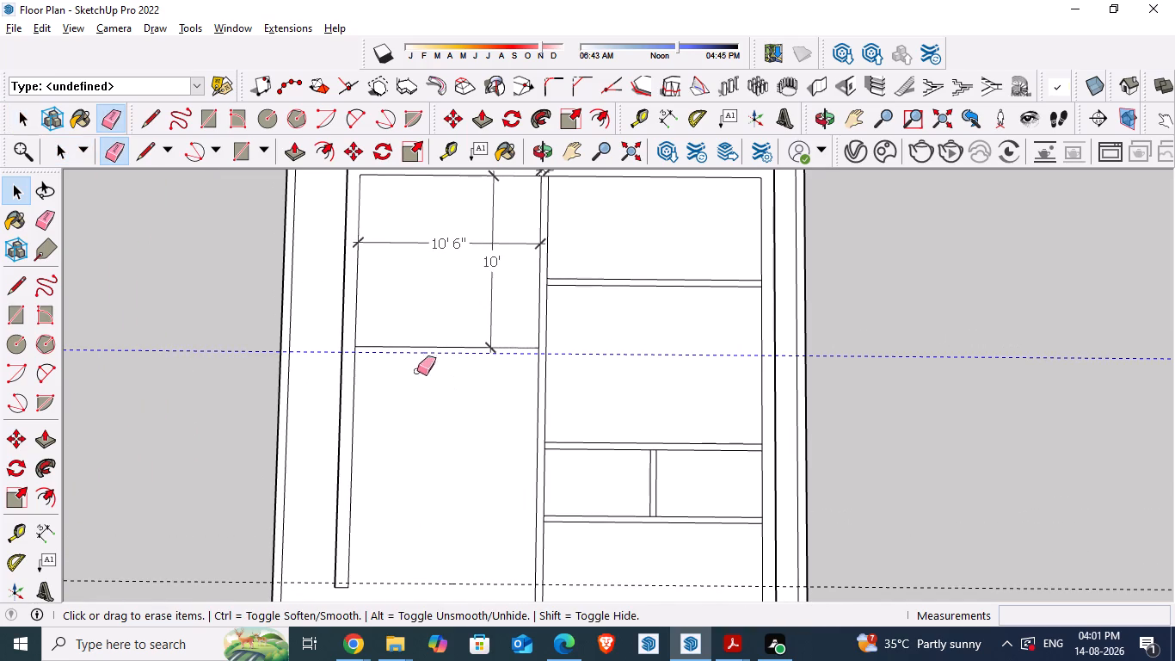
left_click_drag(176, 319, 206, 376)
scroll(238, 344, "down", 4)
left_click(229, 349)
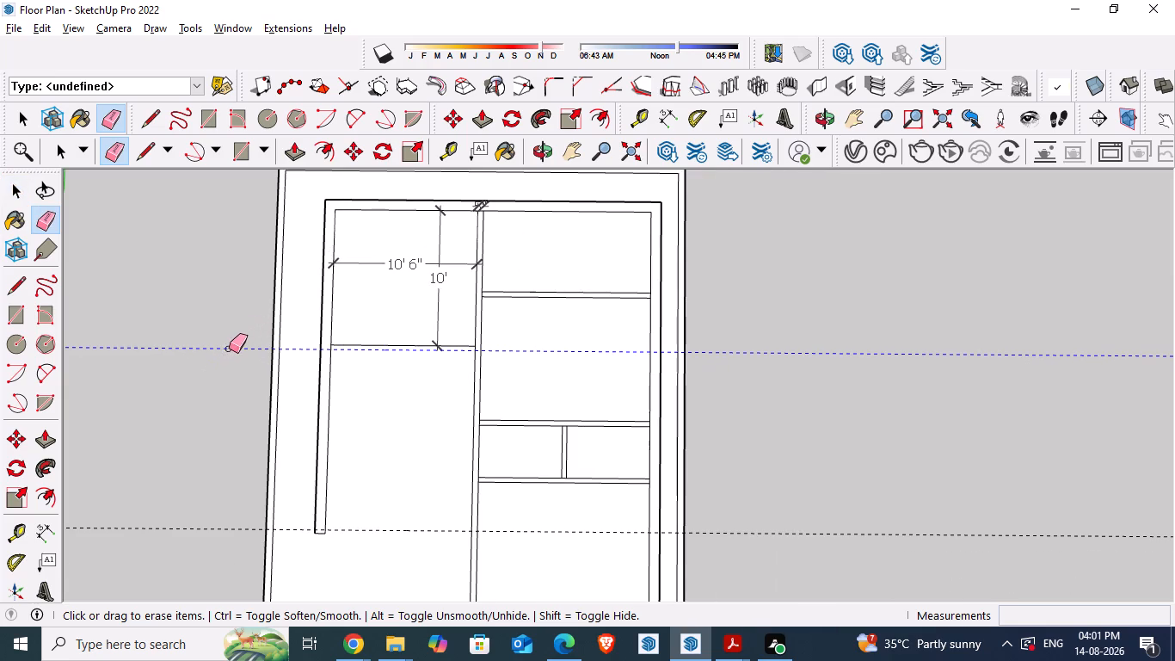
left_click(195, 528)
scroll(456, 369, "up", 3)
key("v")
scroll(454, 356, "down", 1)
key("space")
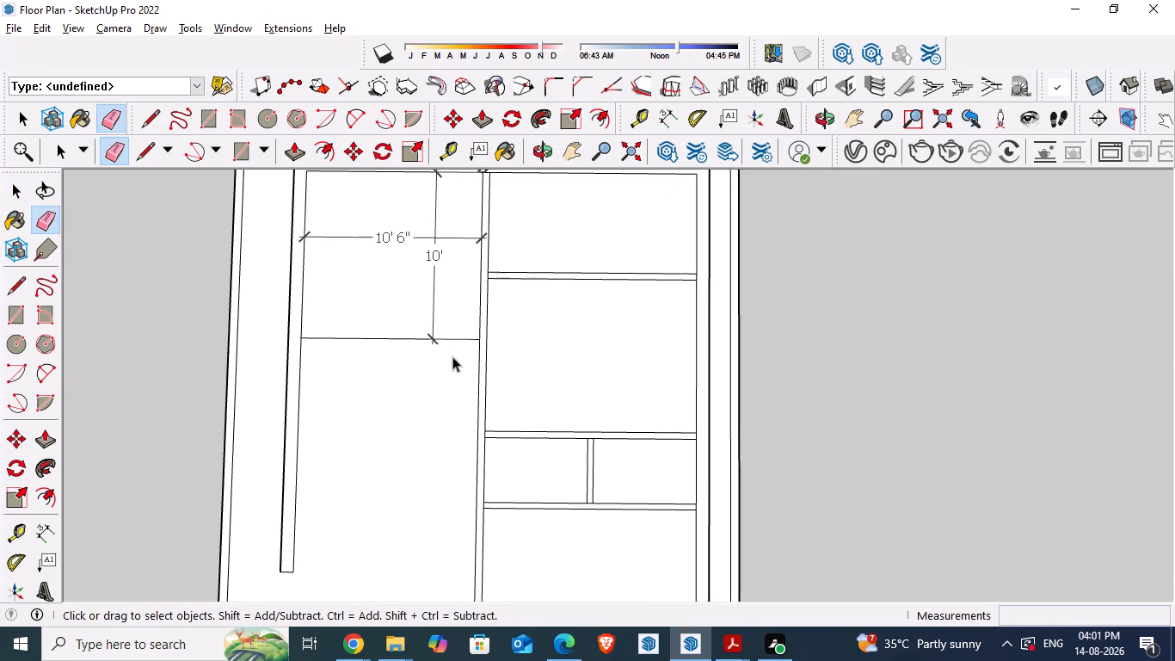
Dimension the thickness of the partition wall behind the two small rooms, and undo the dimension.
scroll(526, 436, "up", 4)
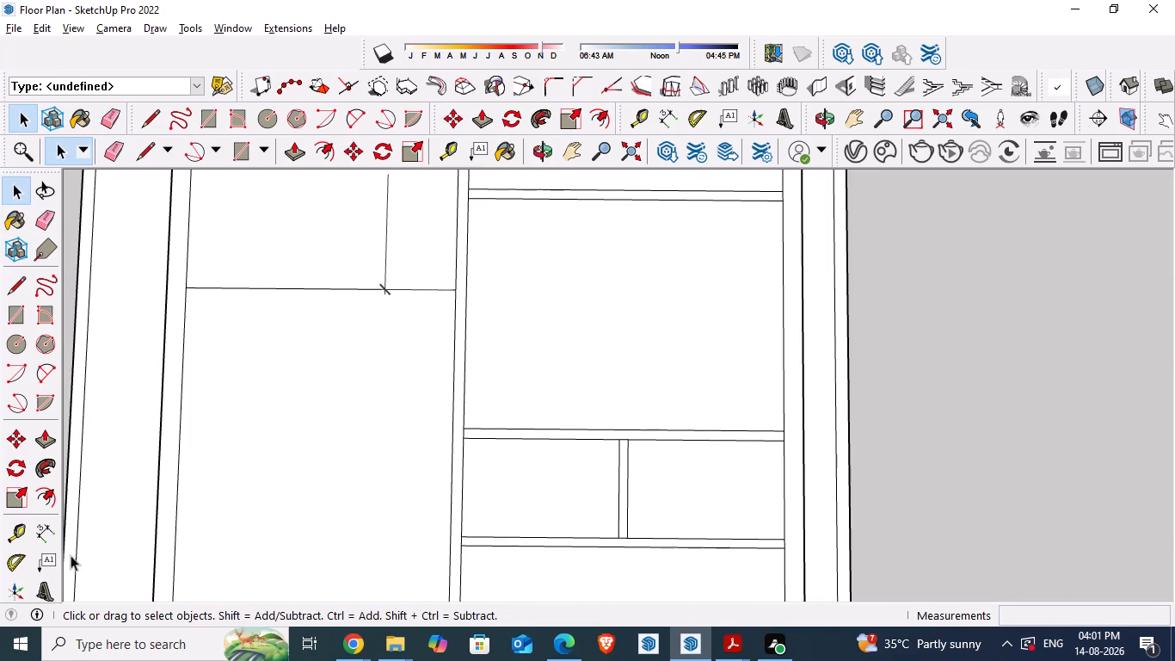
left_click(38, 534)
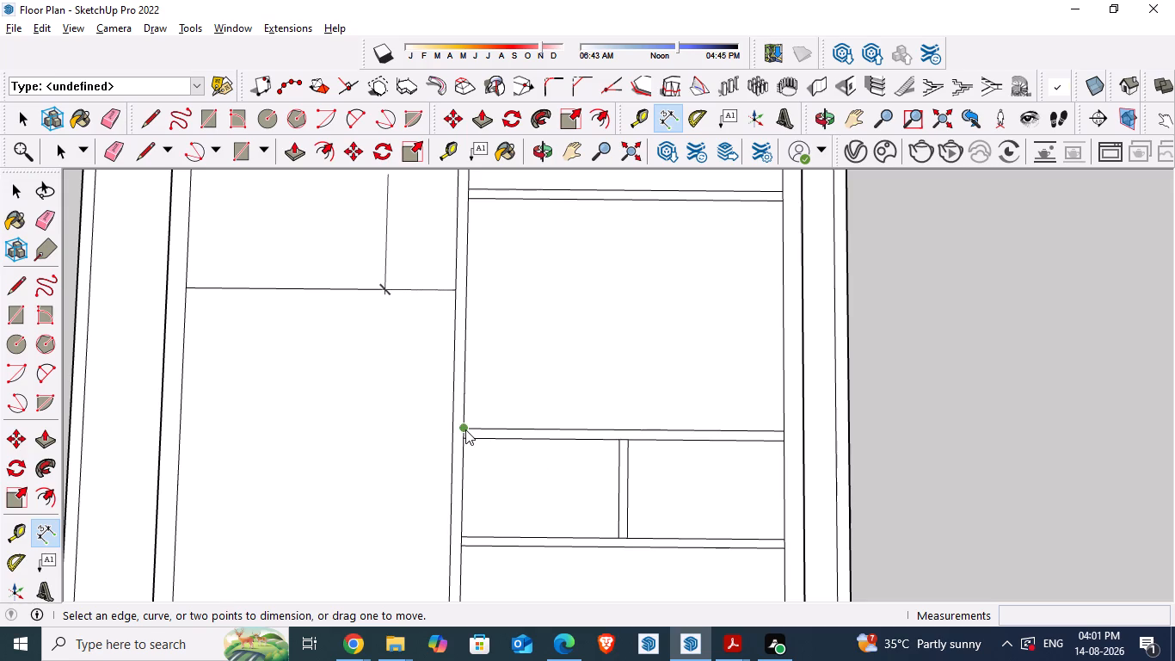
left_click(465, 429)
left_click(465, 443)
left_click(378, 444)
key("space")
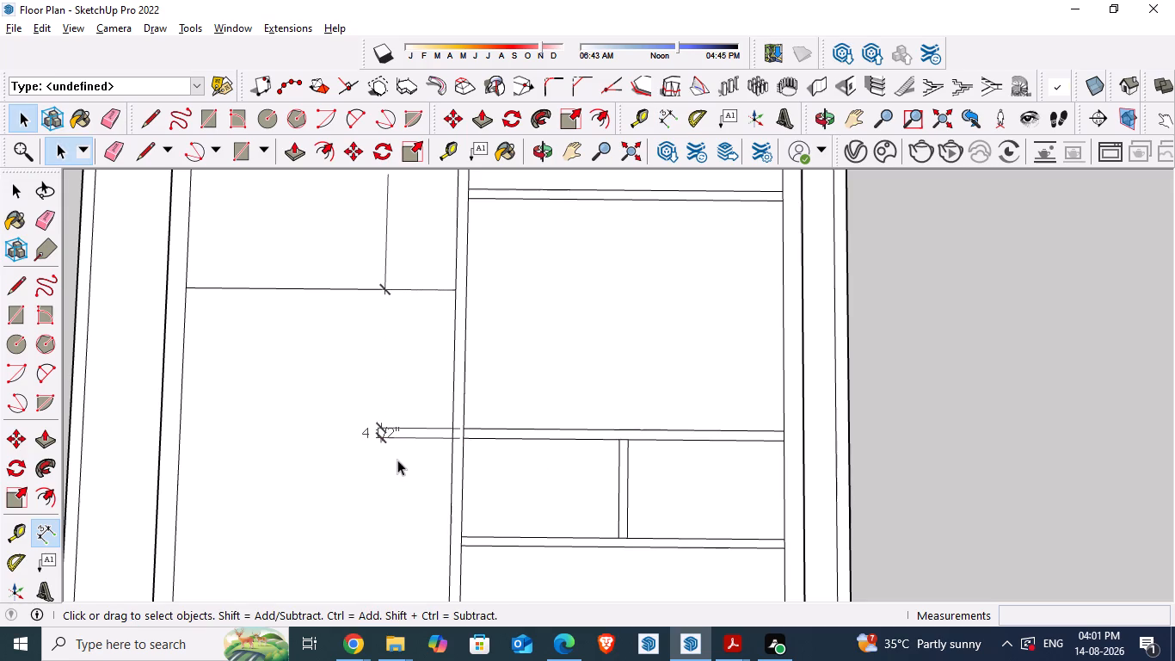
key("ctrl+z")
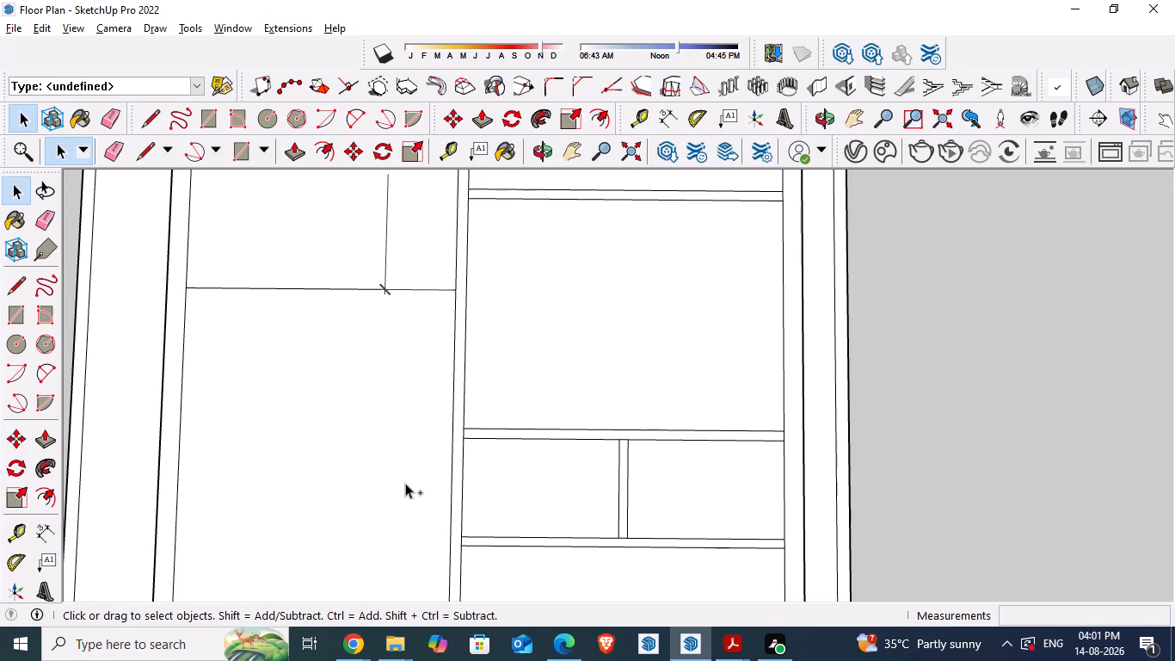
Place a guide 4" from the dining-hall dividing line, on the hall side, for the partition thickness.
scroll(583, 444, "down", 3)
scroll(424, 357, "up", 1)
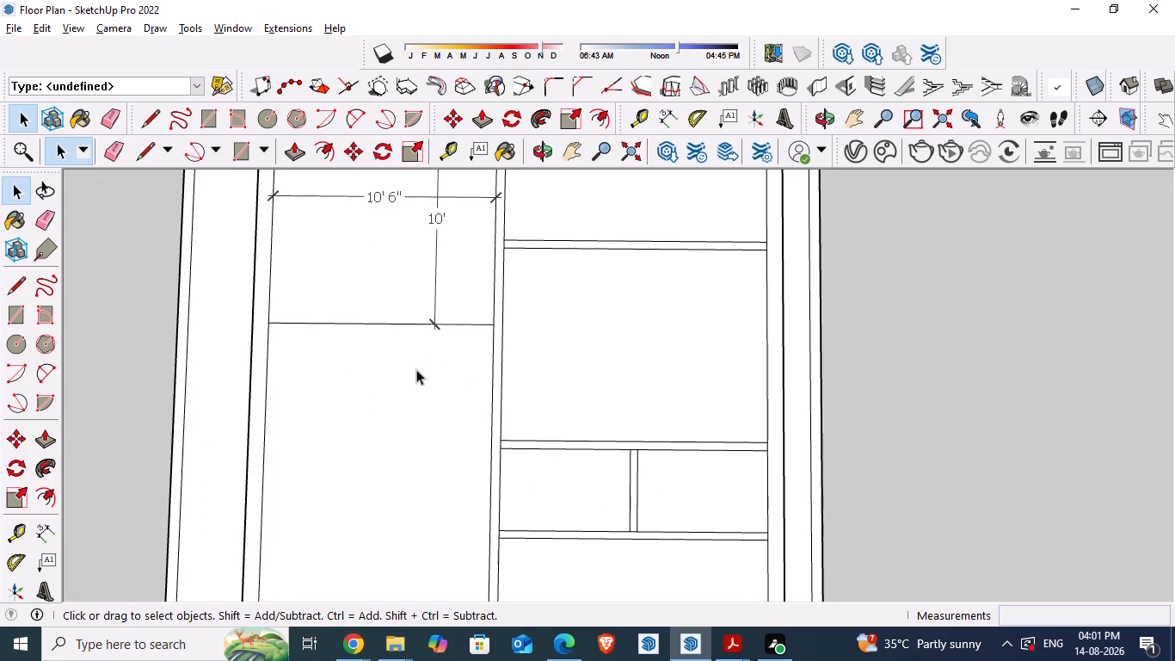
key("t")
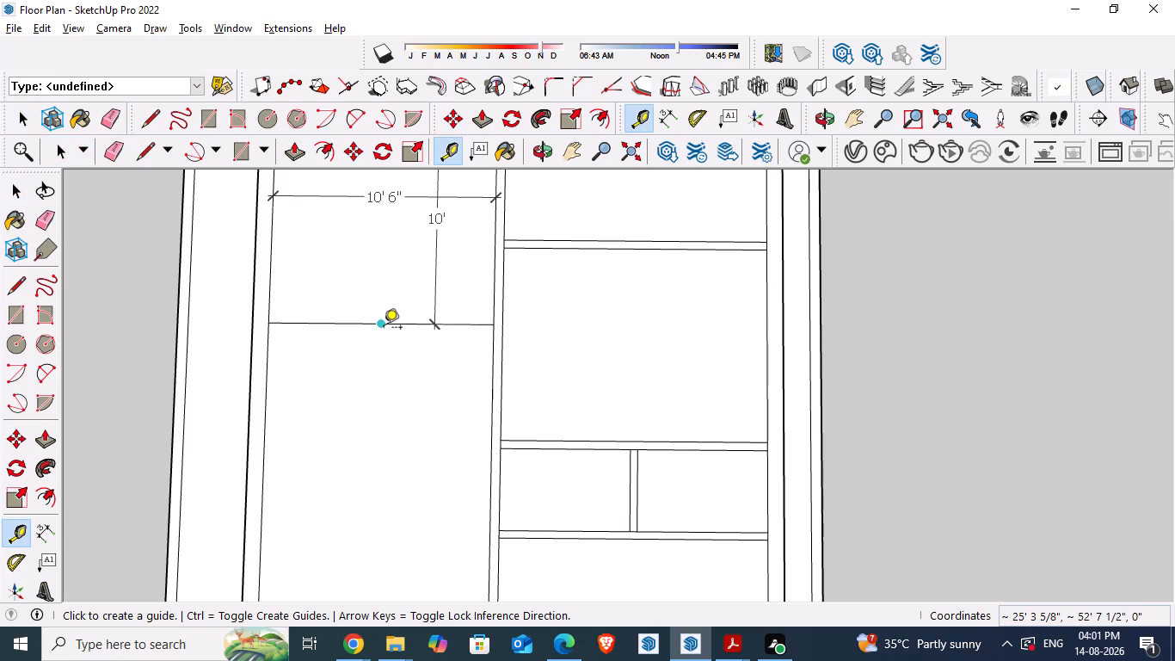
left_click(384, 329)
type("4\"")
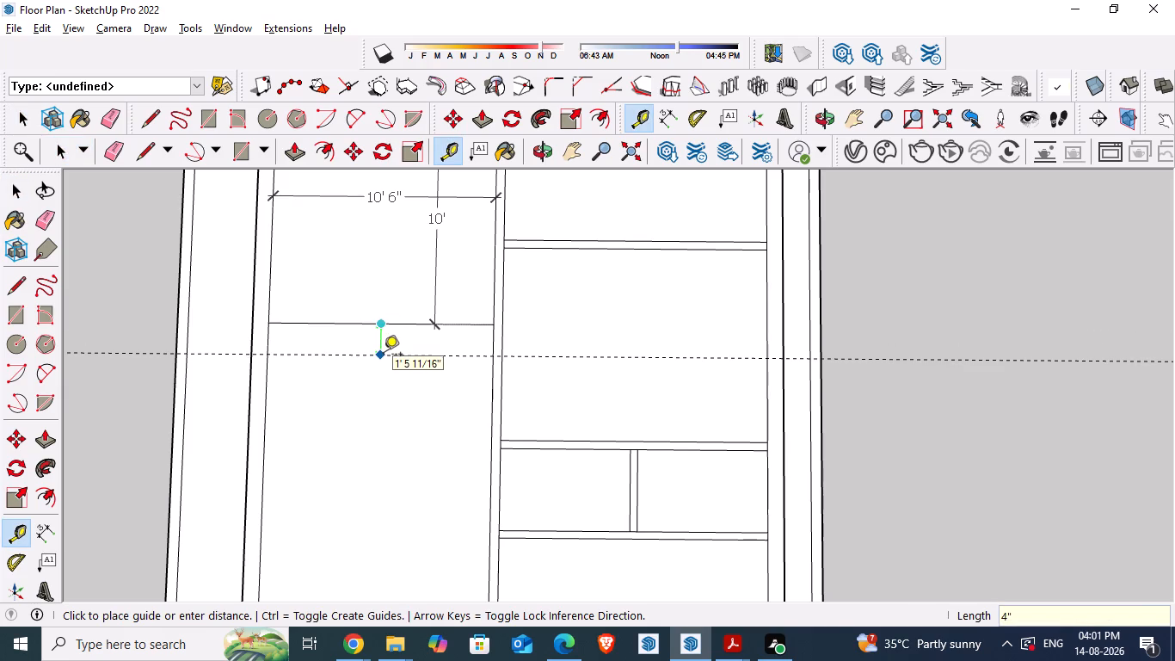
key("Return")
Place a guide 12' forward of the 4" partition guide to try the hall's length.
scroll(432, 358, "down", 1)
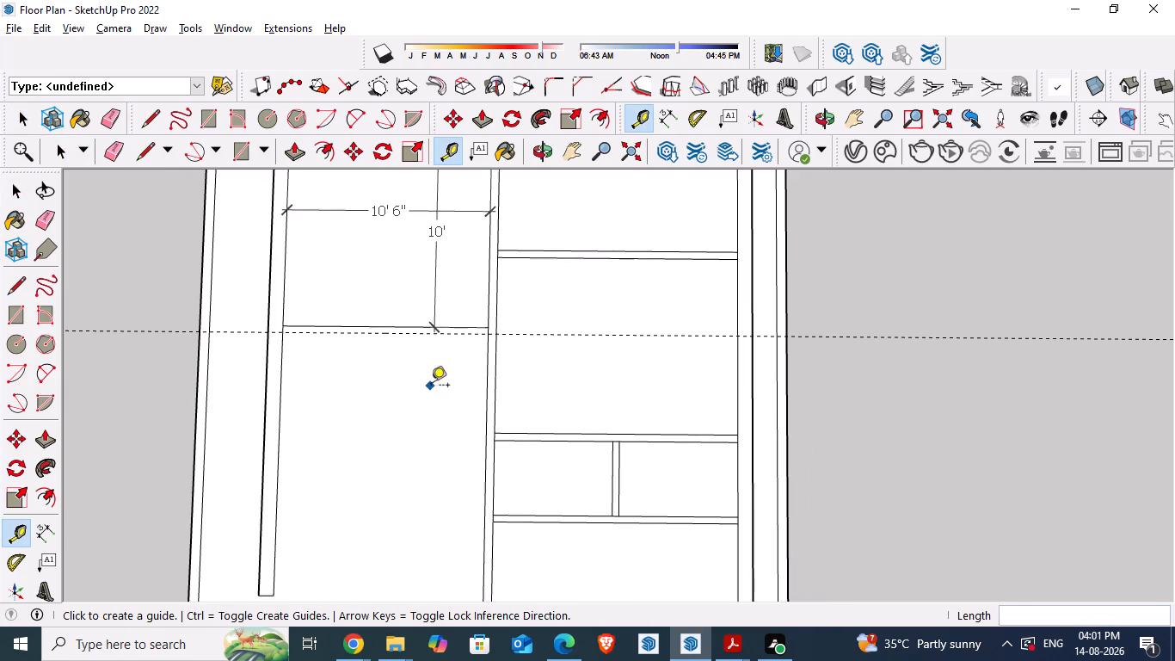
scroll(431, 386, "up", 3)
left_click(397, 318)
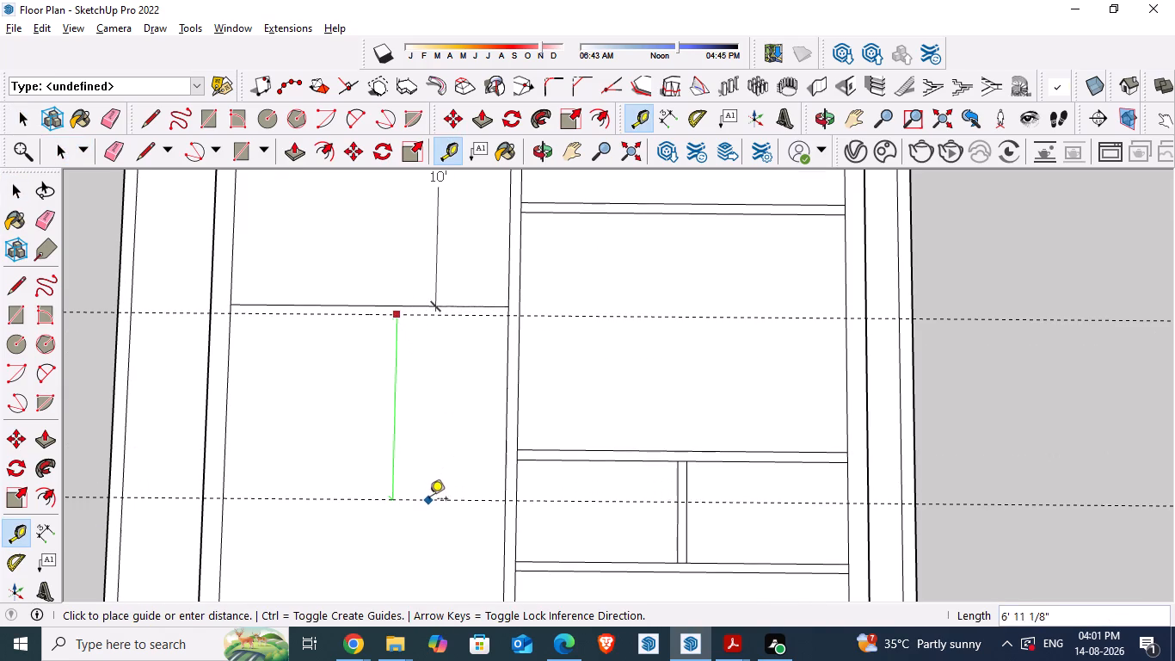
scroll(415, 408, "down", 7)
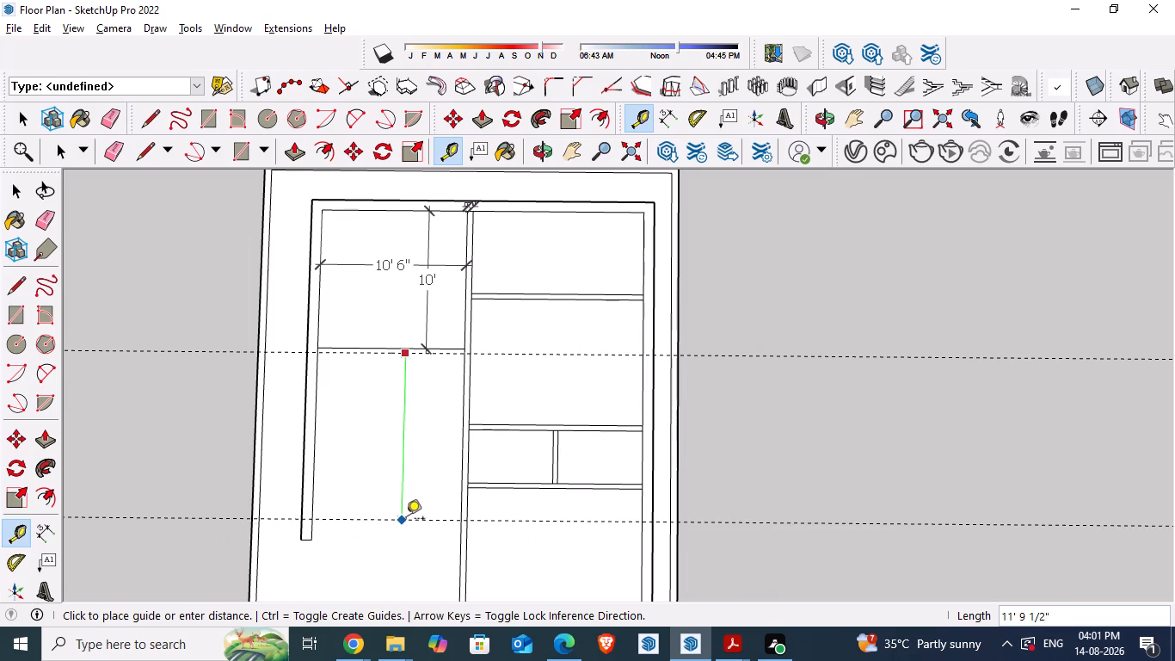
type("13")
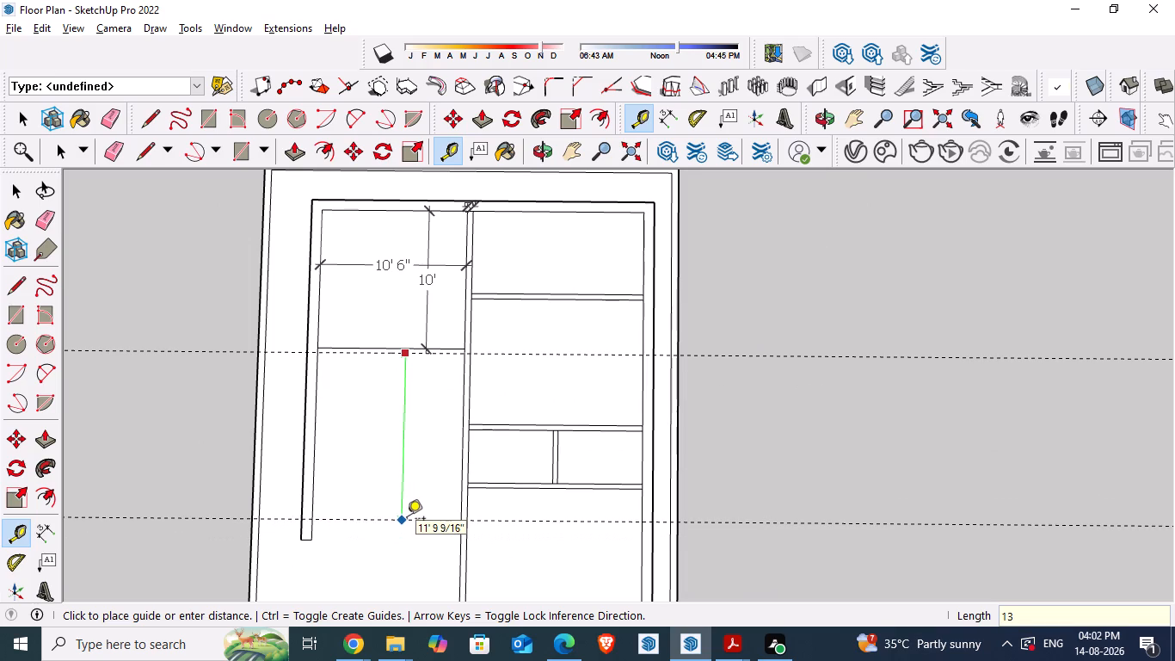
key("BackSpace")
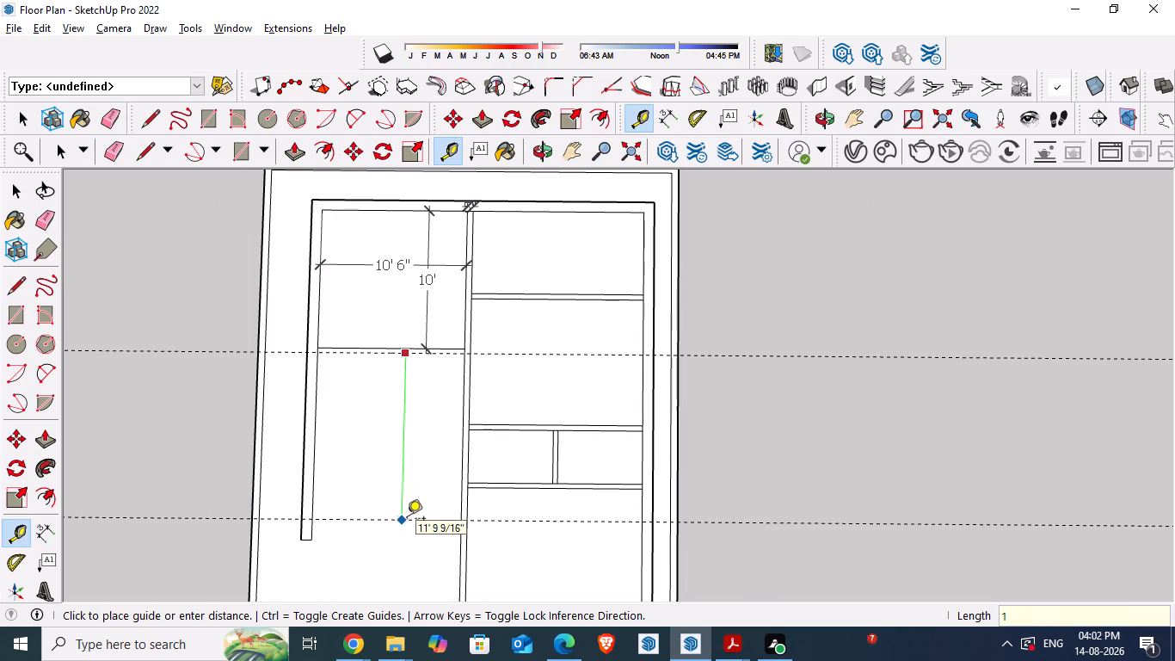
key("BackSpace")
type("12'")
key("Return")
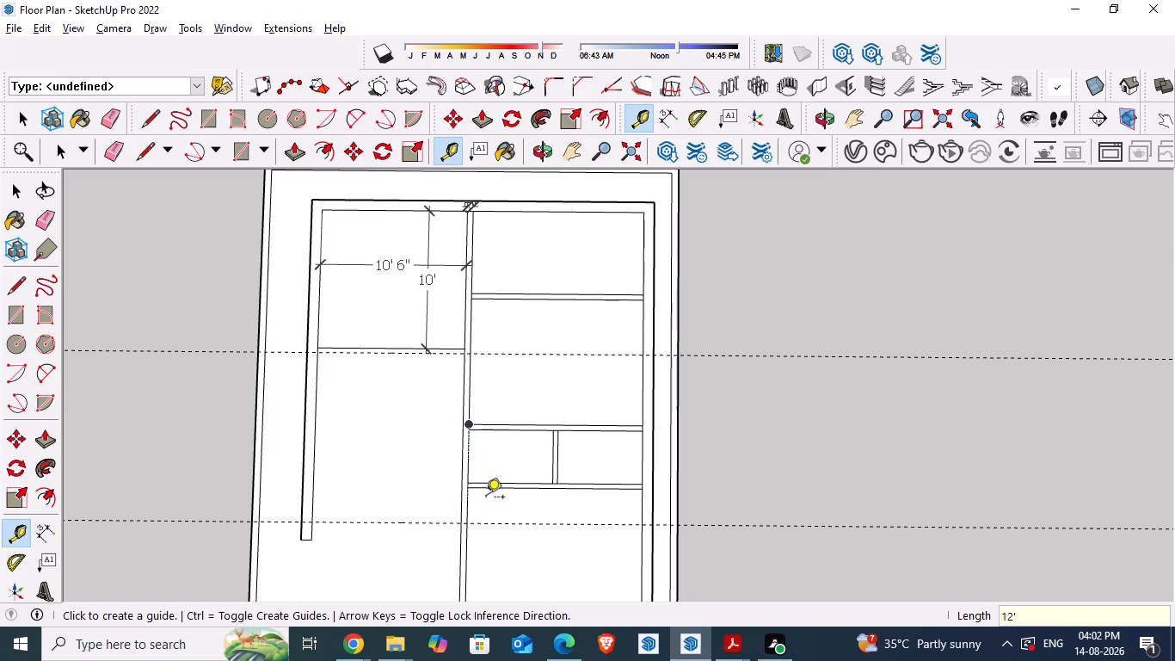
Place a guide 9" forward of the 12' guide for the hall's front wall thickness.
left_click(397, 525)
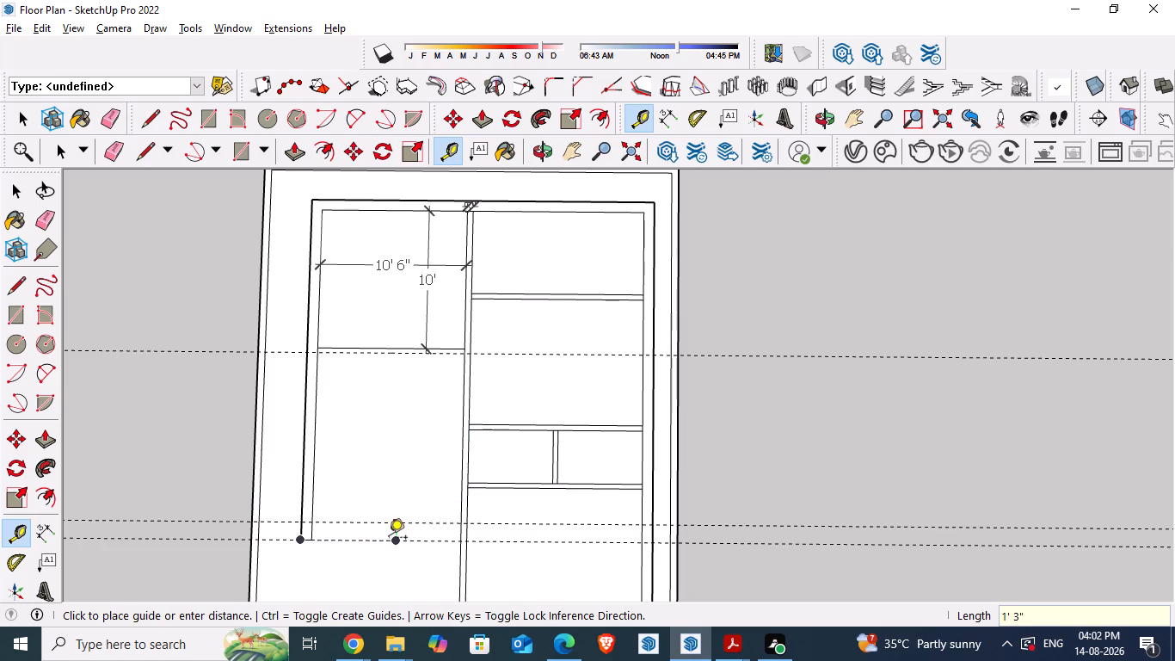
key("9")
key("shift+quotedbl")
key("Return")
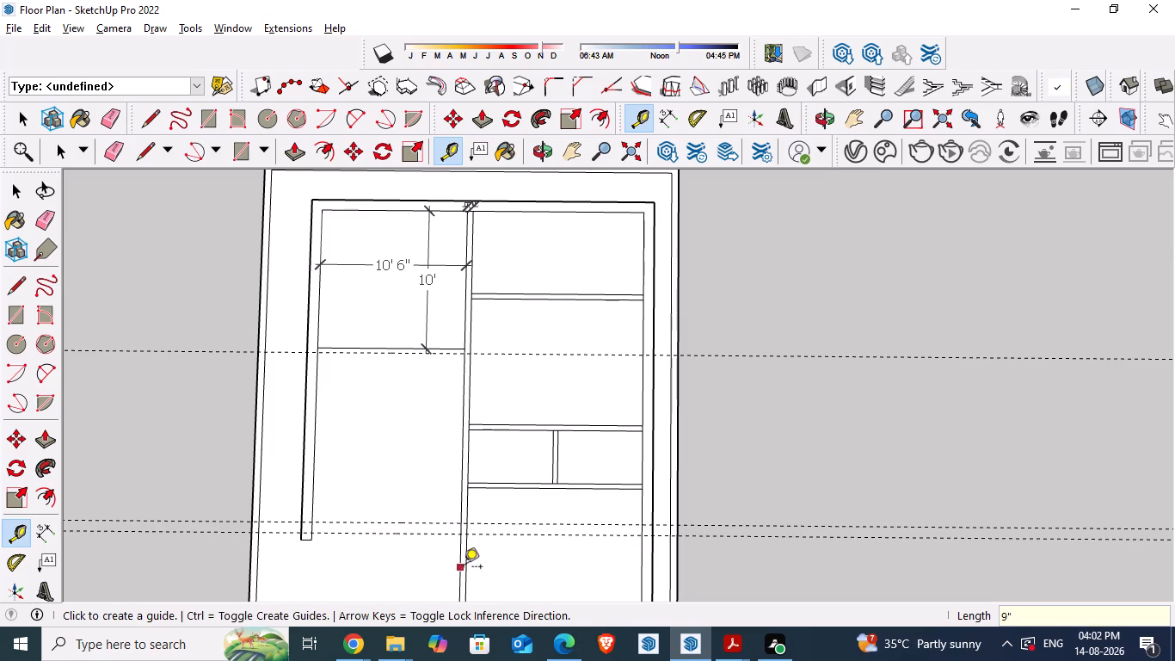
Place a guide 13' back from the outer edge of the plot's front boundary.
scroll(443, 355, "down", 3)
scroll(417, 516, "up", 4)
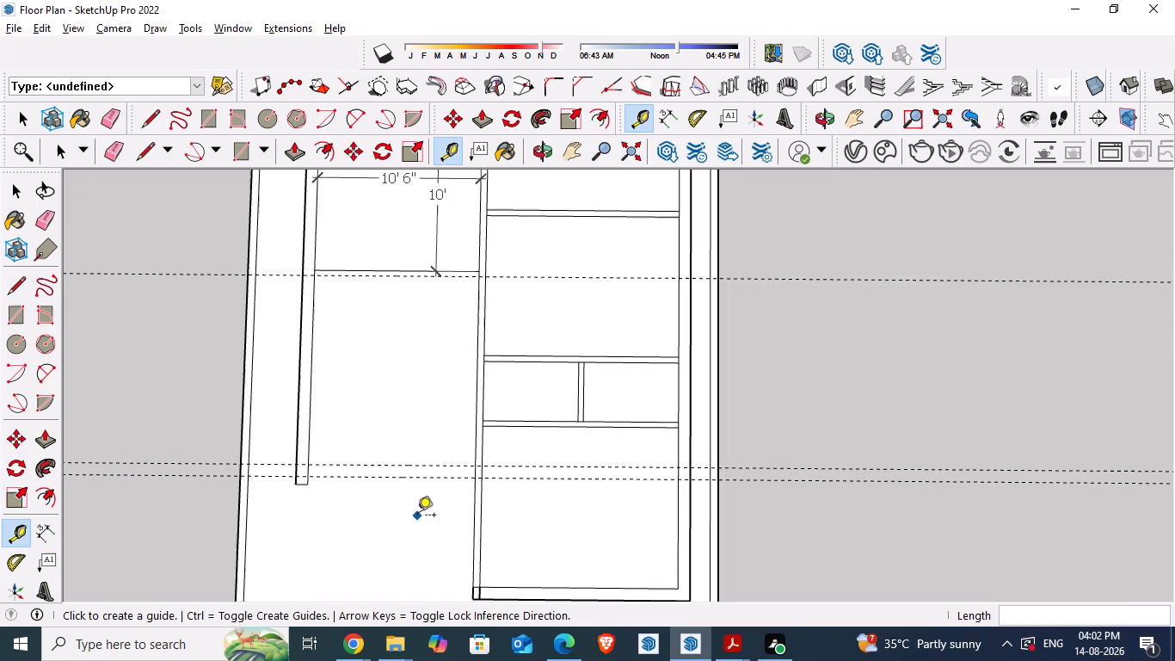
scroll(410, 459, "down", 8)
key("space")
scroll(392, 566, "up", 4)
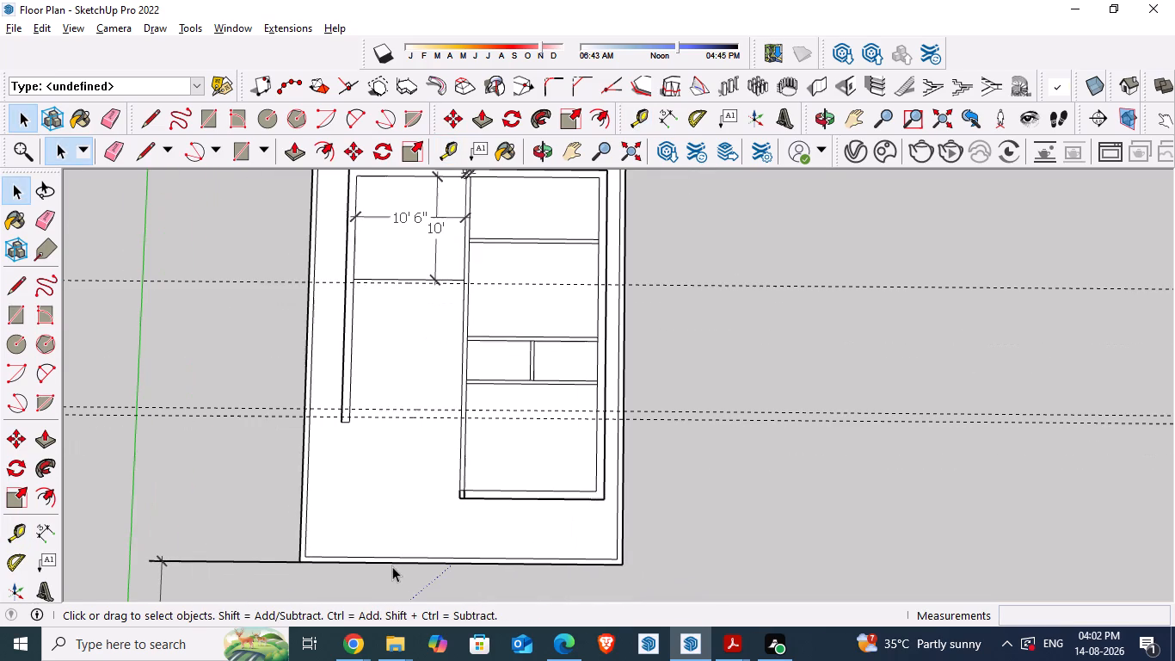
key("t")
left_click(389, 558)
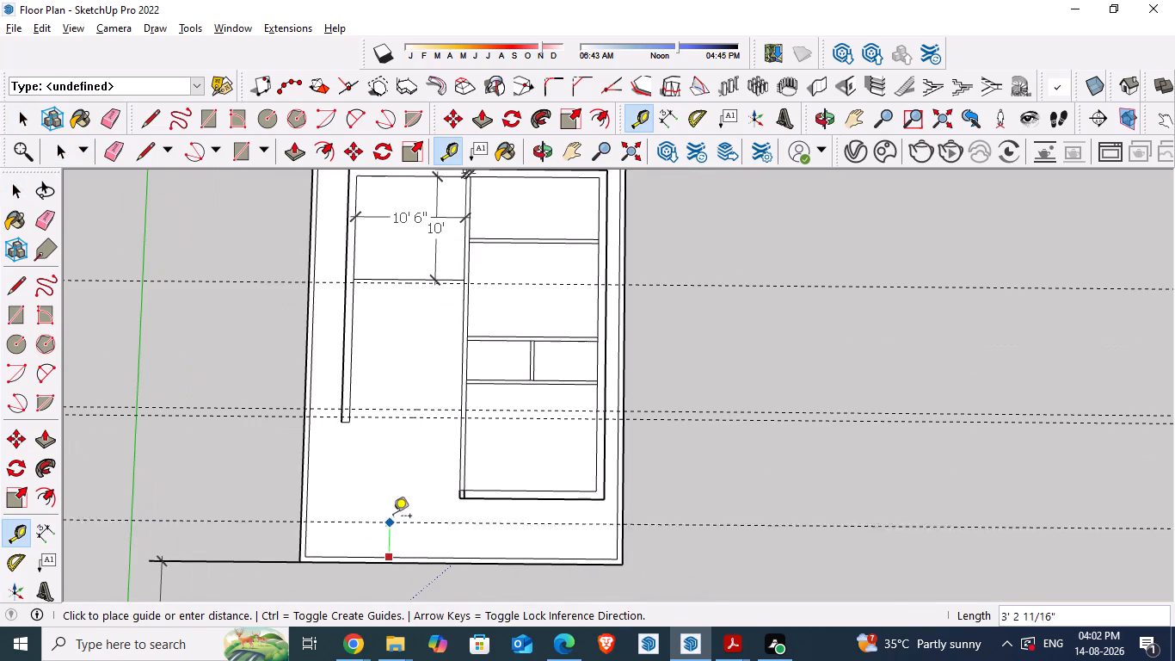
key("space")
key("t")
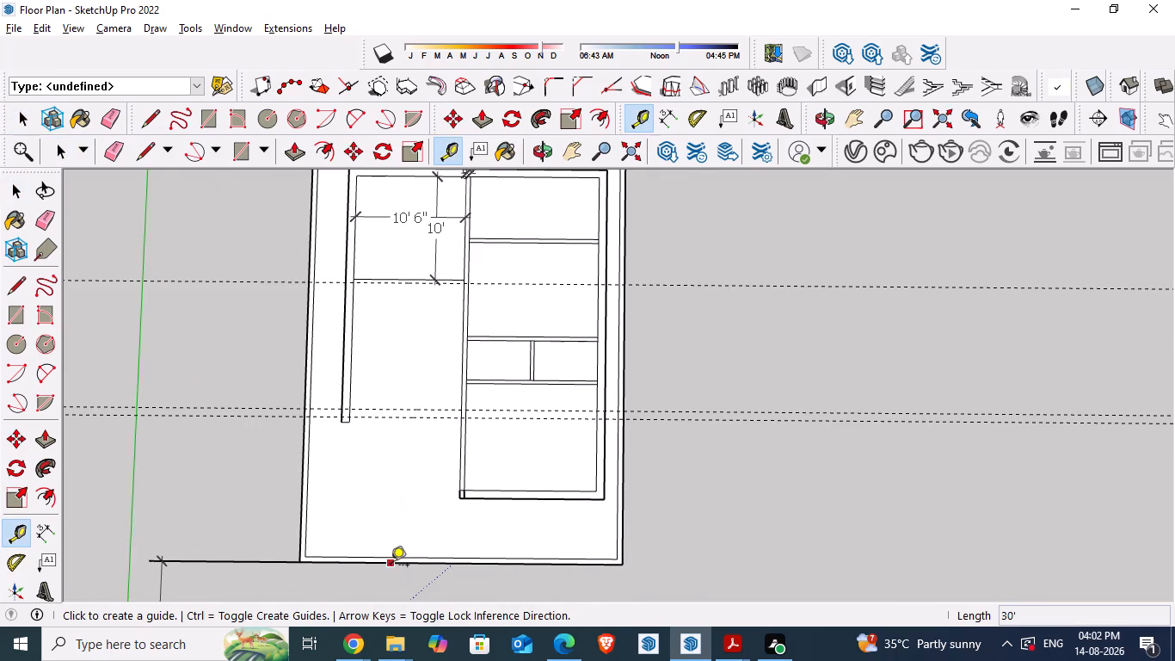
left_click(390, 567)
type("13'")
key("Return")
Erase all the horizontal guides crossing the dining-hall dividing line and the hall's front wall area.
scroll(405, 467, "up", 3)
key("e")
left_click_drag(143, 327, 165, 438)
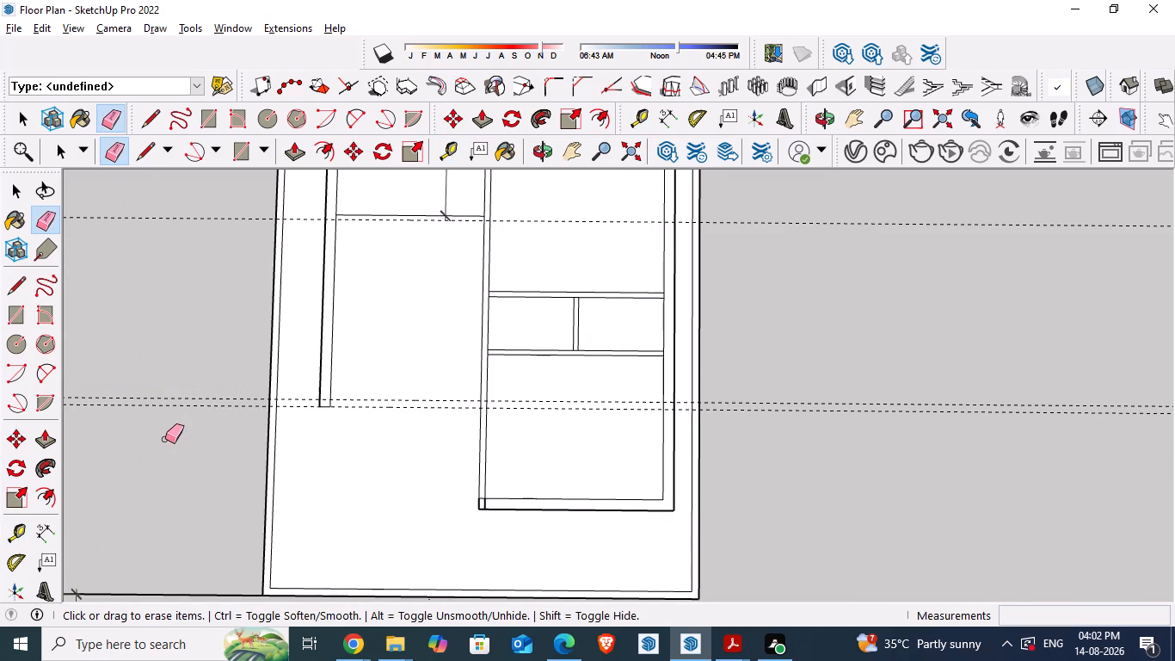
left_click_drag(185, 377, 191, 416)
scroll(254, 455, "down", 4)
left_click_drag(169, 241, 169, 245)
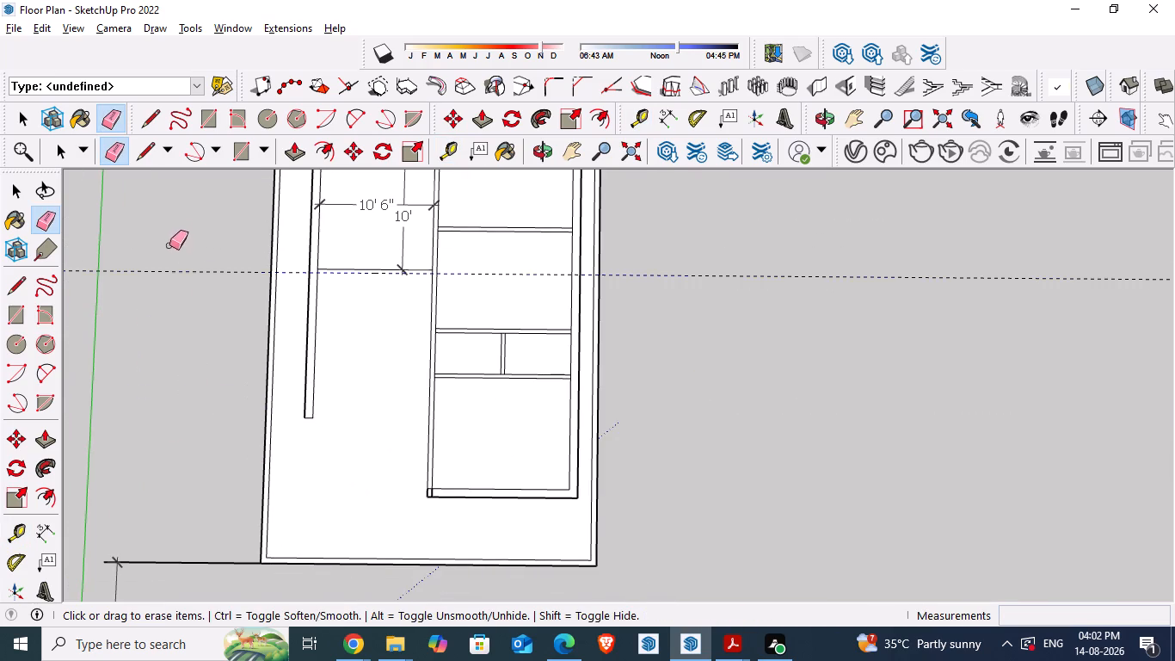
left_click_drag(169, 245, 212, 300)
scroll(311, 442, "down", 4)
scroll(366, 286, "up", 6)
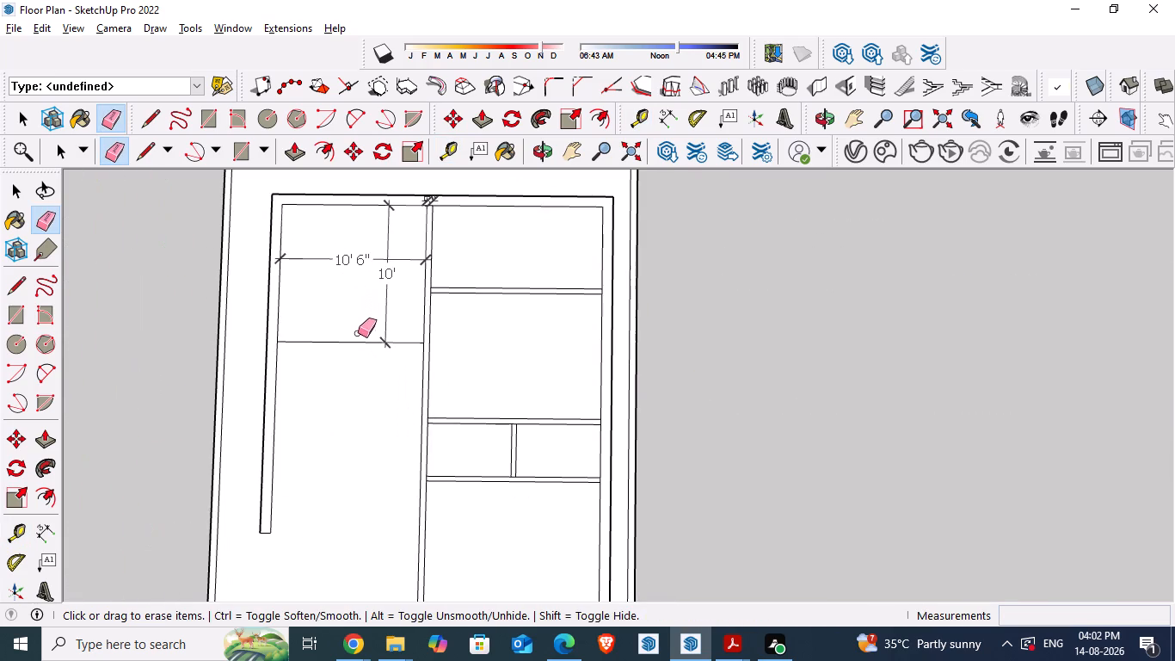
scroll(341, 231, "down", 4)
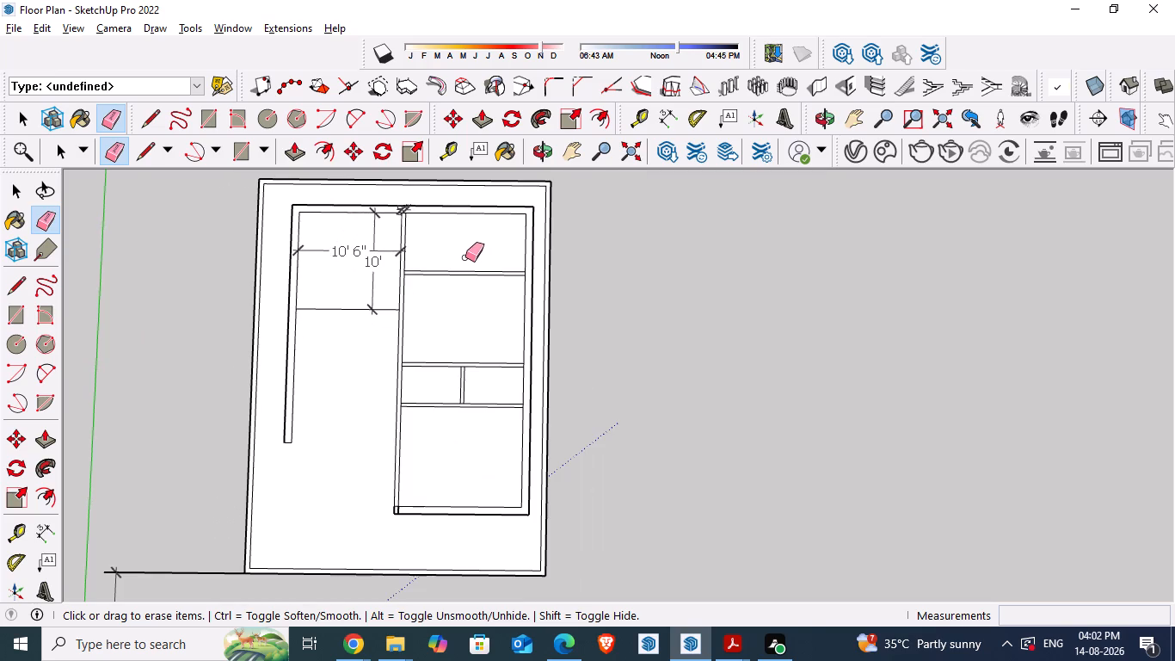
scroll(465, 257, "down", 4)
key("space")
Place a guide 13' back from the outer edge of the plot's front boundary.
scroll(386, 491, "up", 5)
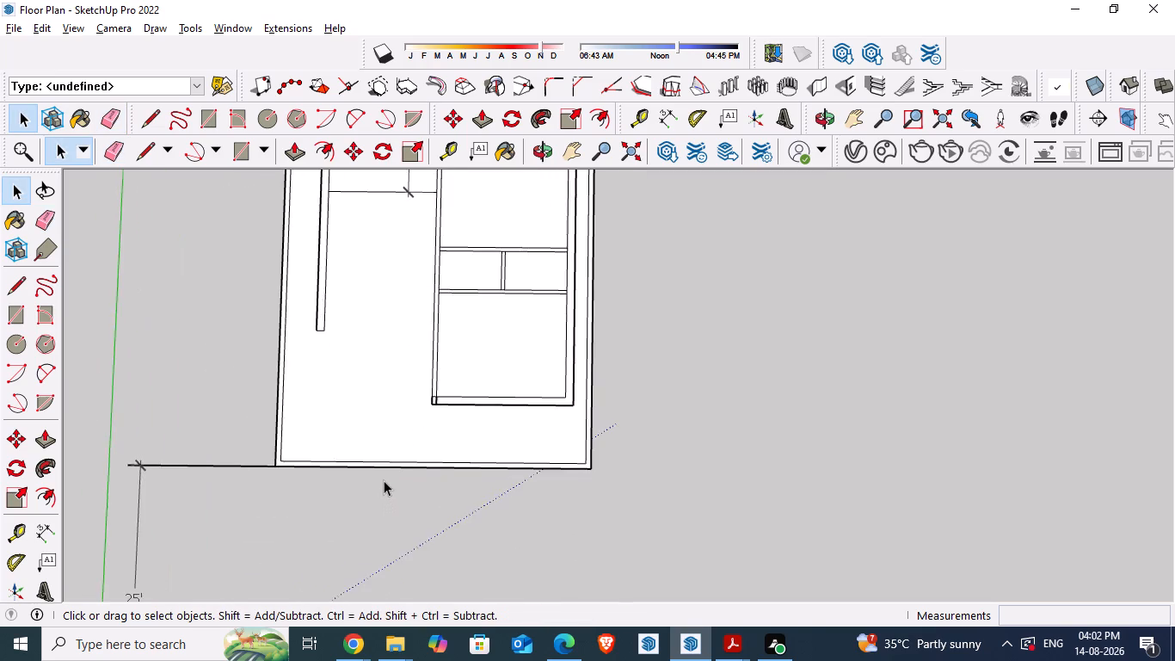
scroll(384, 480, "up", 2)
key("t")
left_click(374, 467)
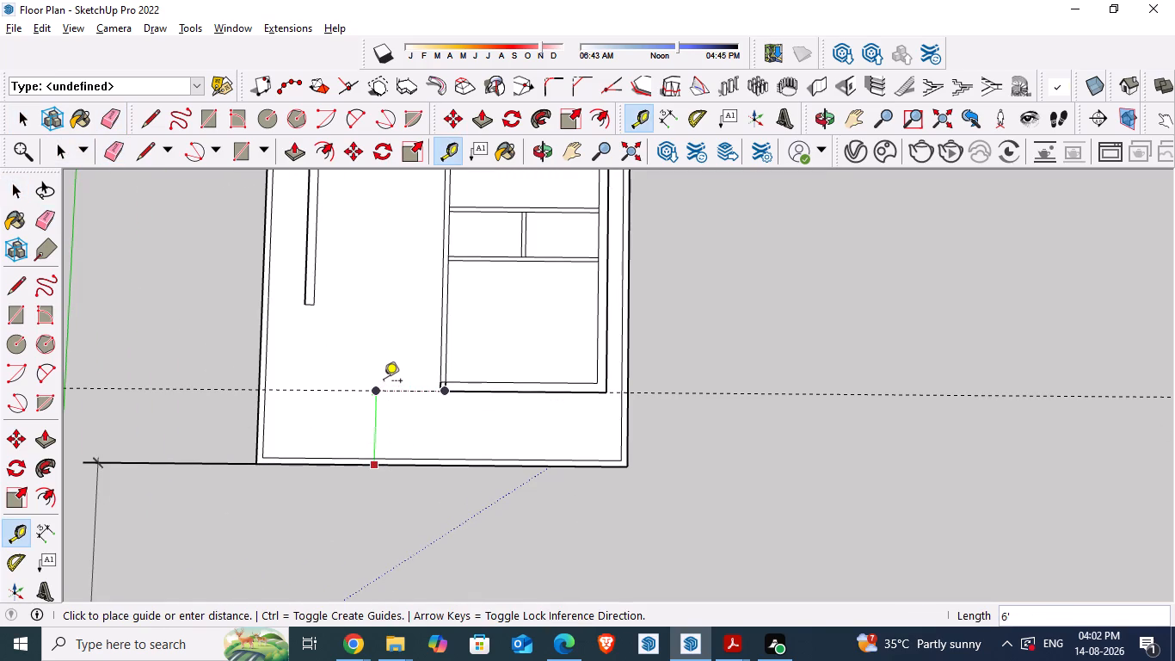
type("13'")
key("Return")
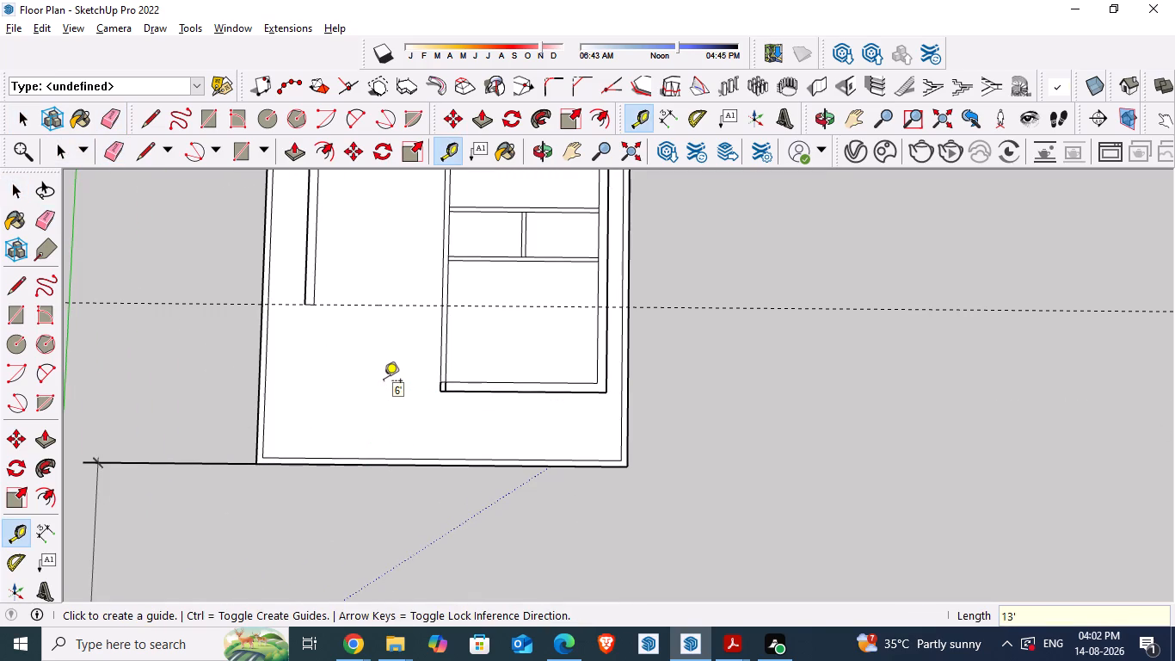
Place a second guide 13' back from the first guide, toward the dining-hall dividing line.
scroll(306, 437, "up", 1)
scroll(306, 437, "down", 3)
scroll(140, 441, "down", 2)
left_click(366, 341)
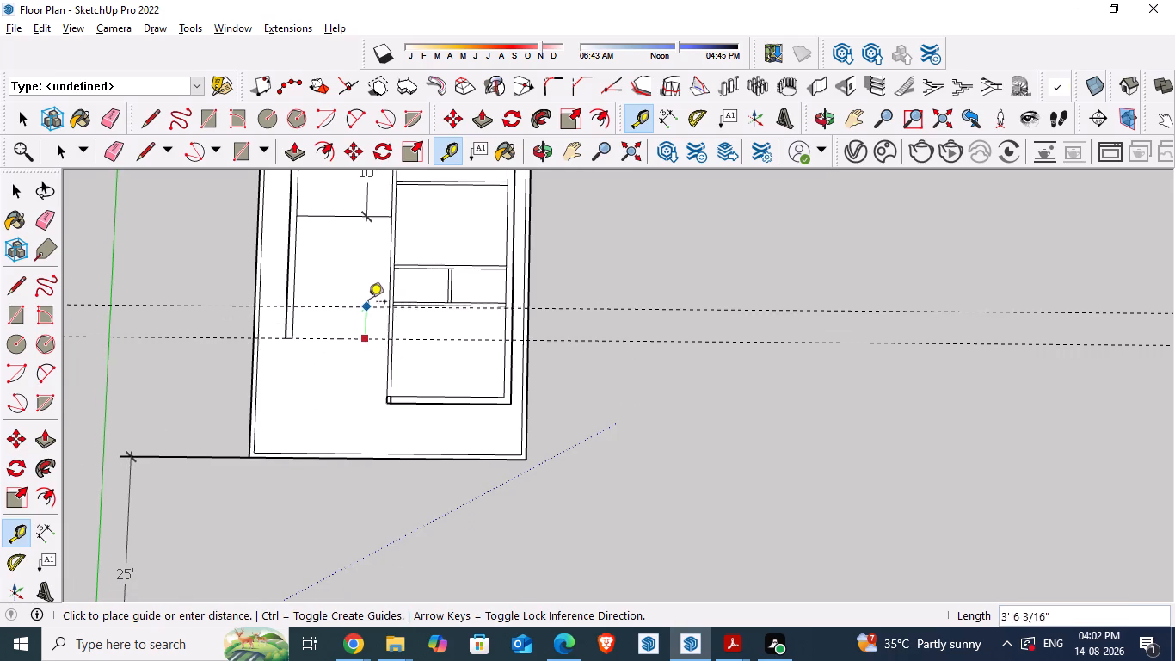
type("13'")
key("Return")
Dimension the gap between the dining-hall dividing line and the rear guide along the side wall's inner face.
scroll(359, 209, "up", 5)
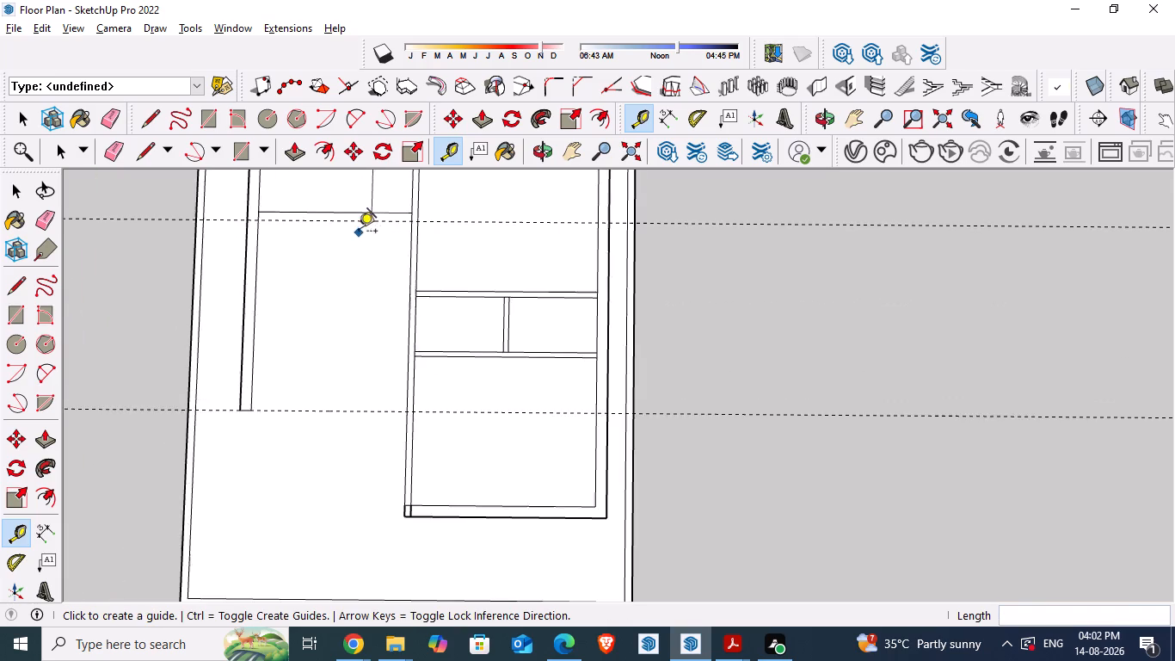
scroll(359, 232, "up", 6)
left_click(47, 530)
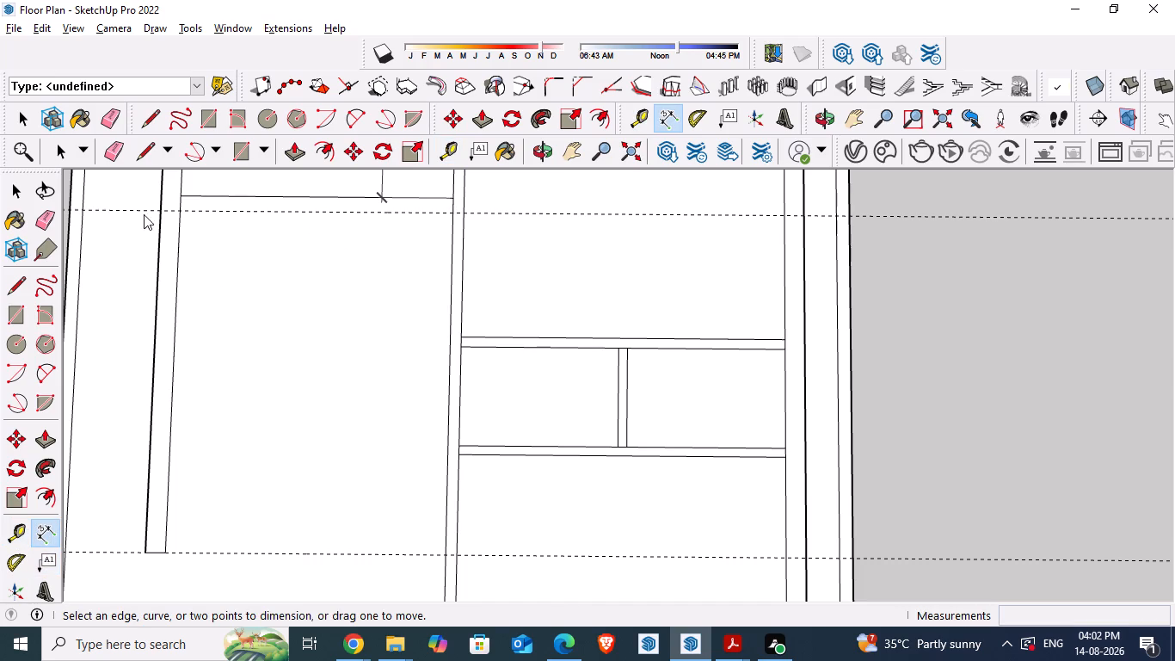
left_click(184, 198)
left_click(178, 213)
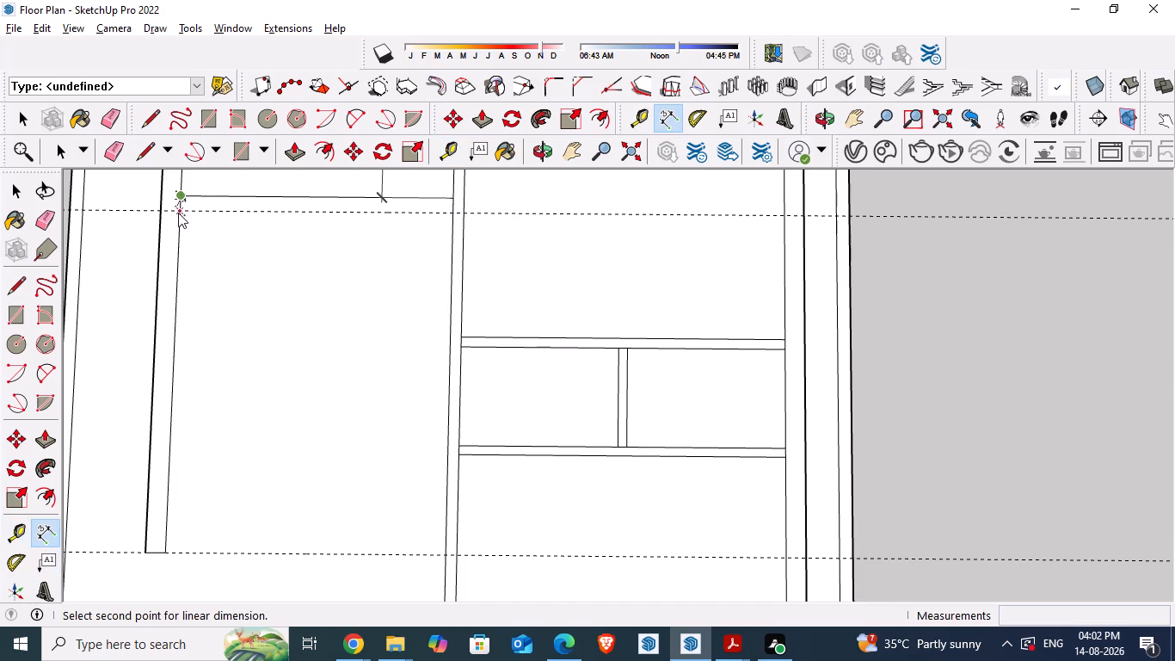
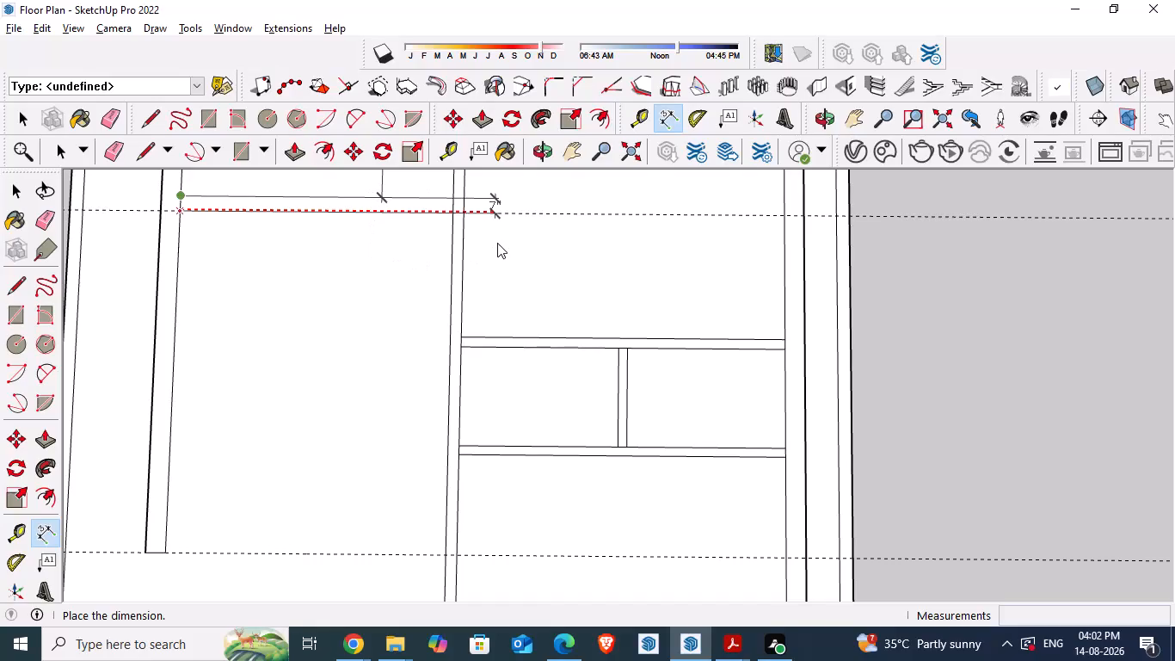
Erase the rear guide just in front of the dining-hall dividing line.
key("space")
scroll(348, 365, "down", 5)
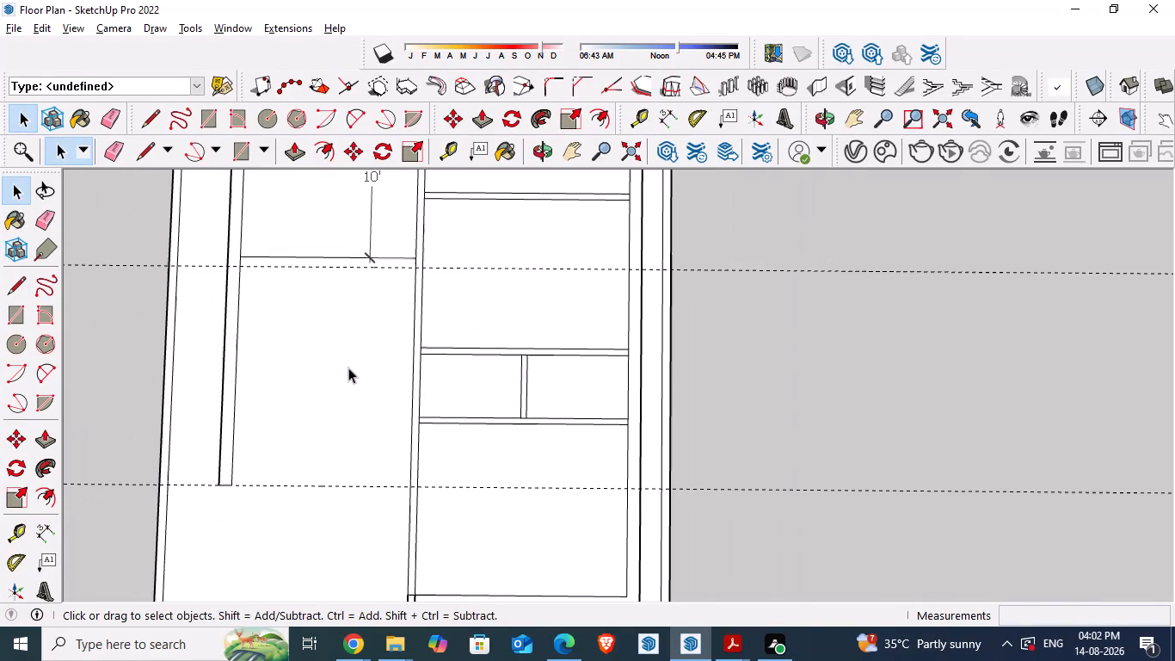
left_click(298, 268)
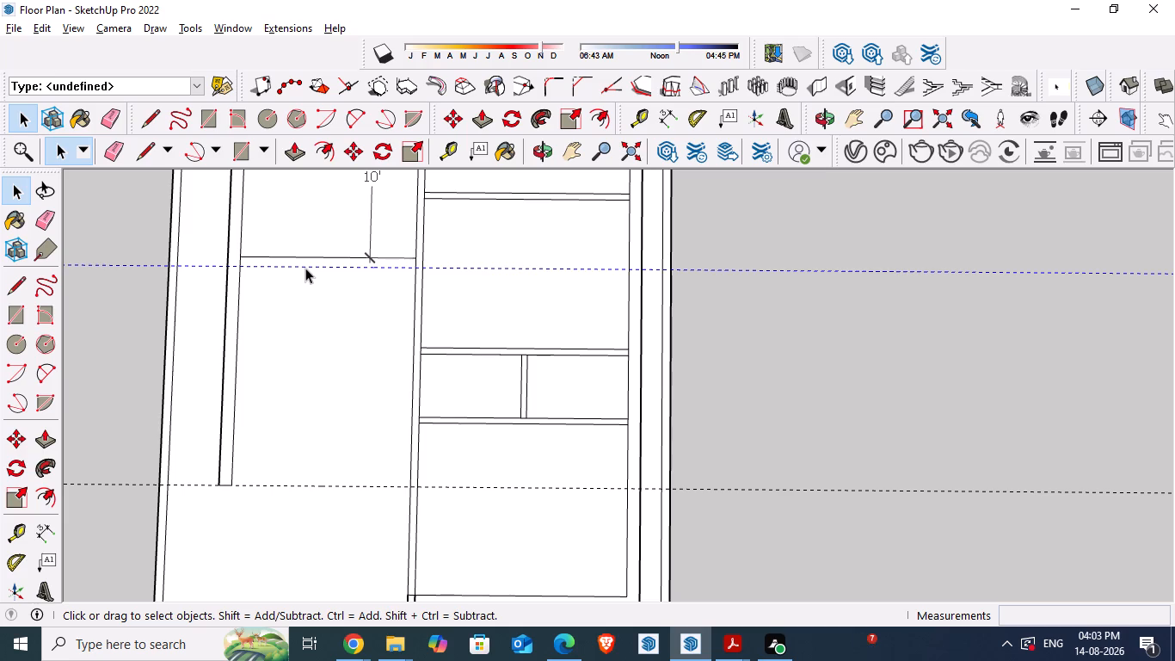
key("Delete")
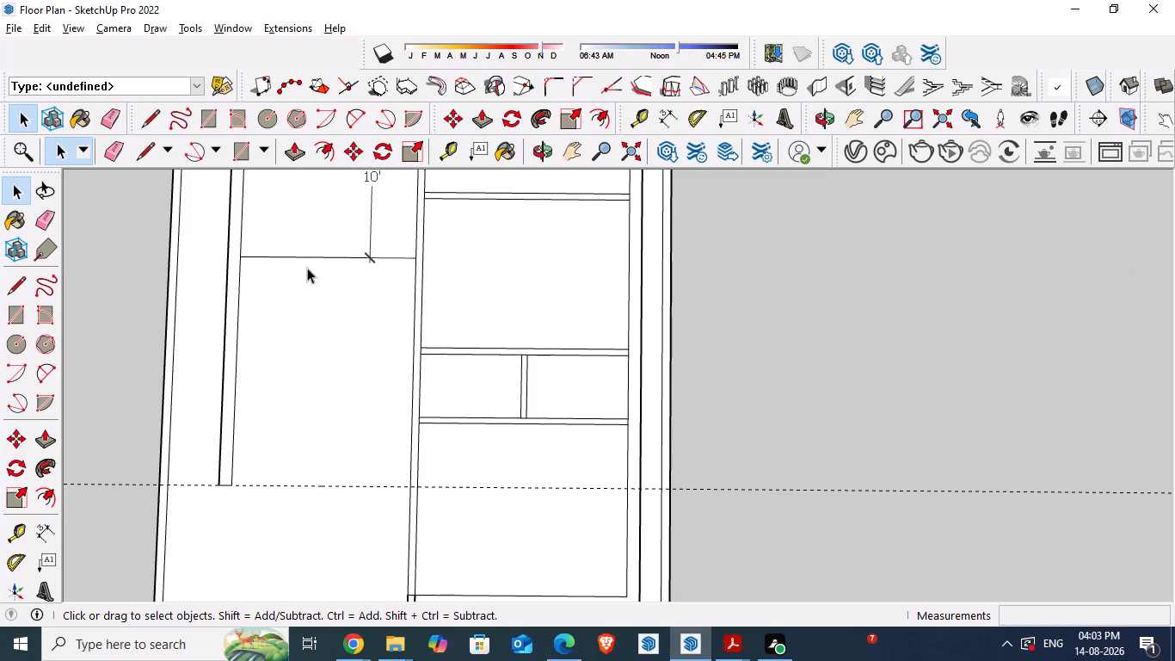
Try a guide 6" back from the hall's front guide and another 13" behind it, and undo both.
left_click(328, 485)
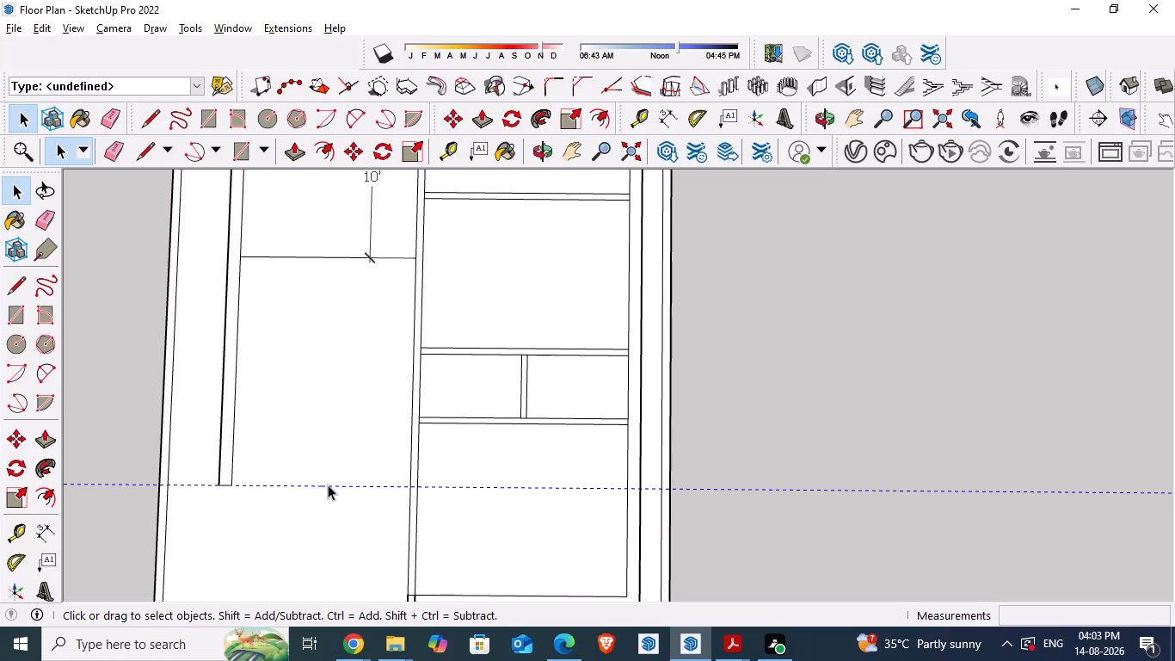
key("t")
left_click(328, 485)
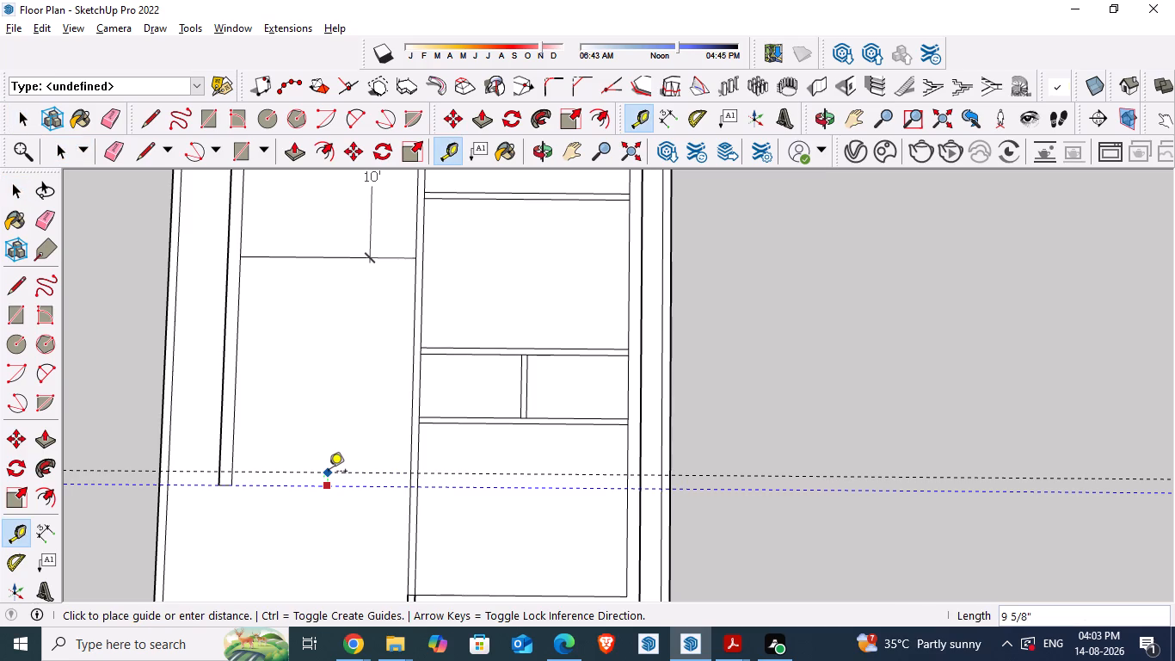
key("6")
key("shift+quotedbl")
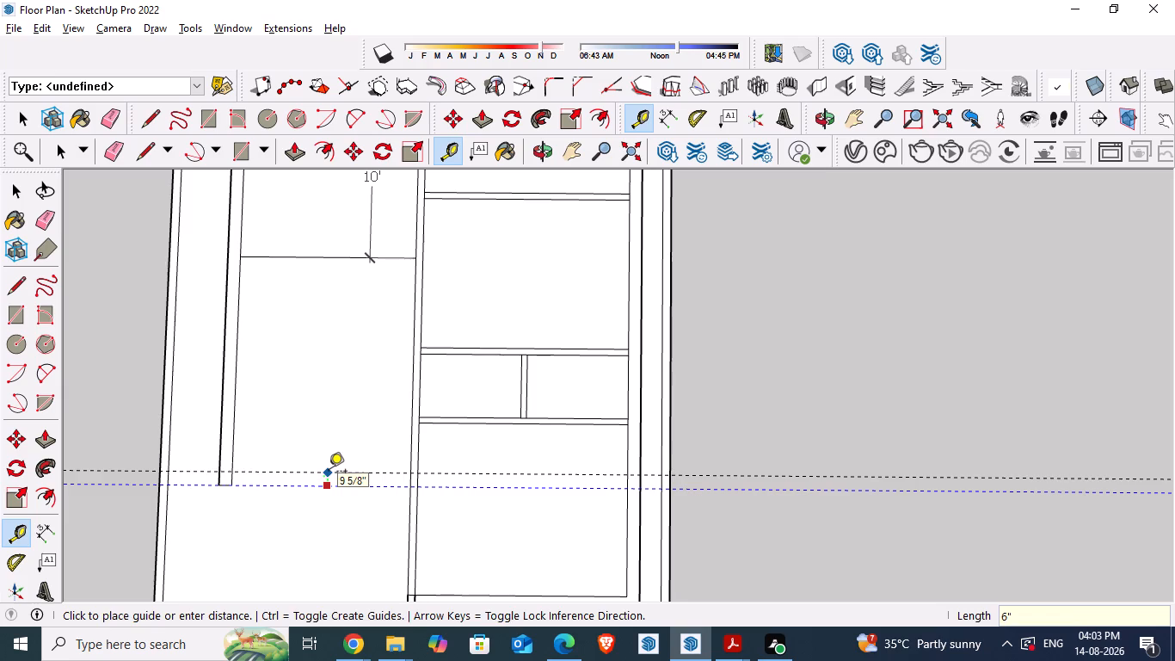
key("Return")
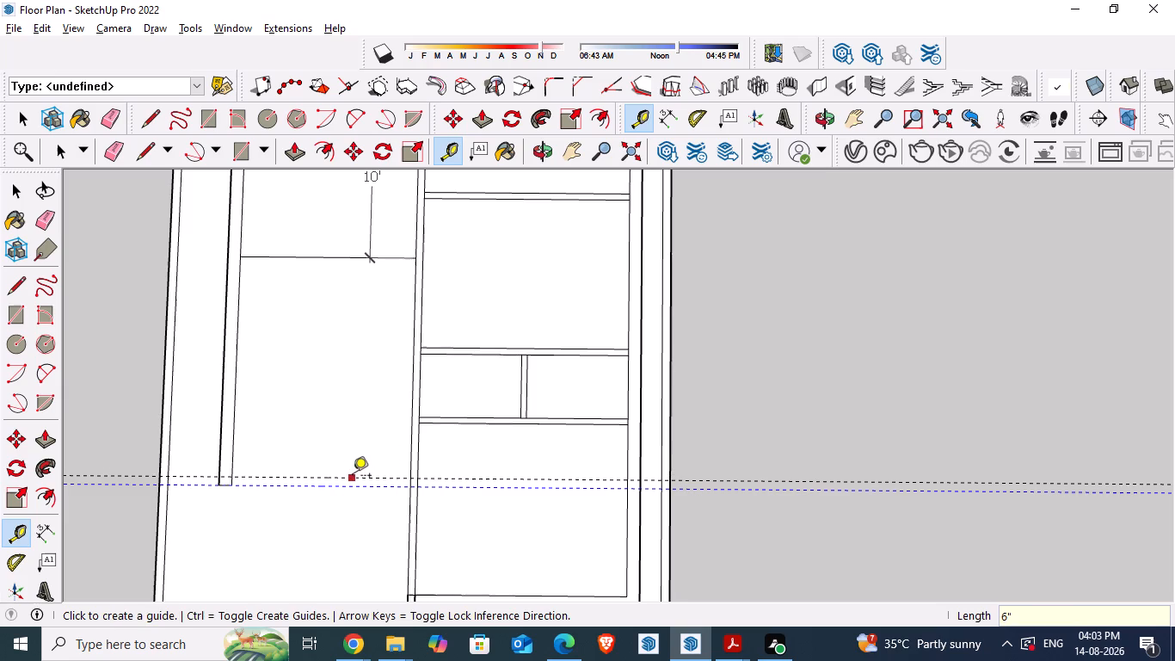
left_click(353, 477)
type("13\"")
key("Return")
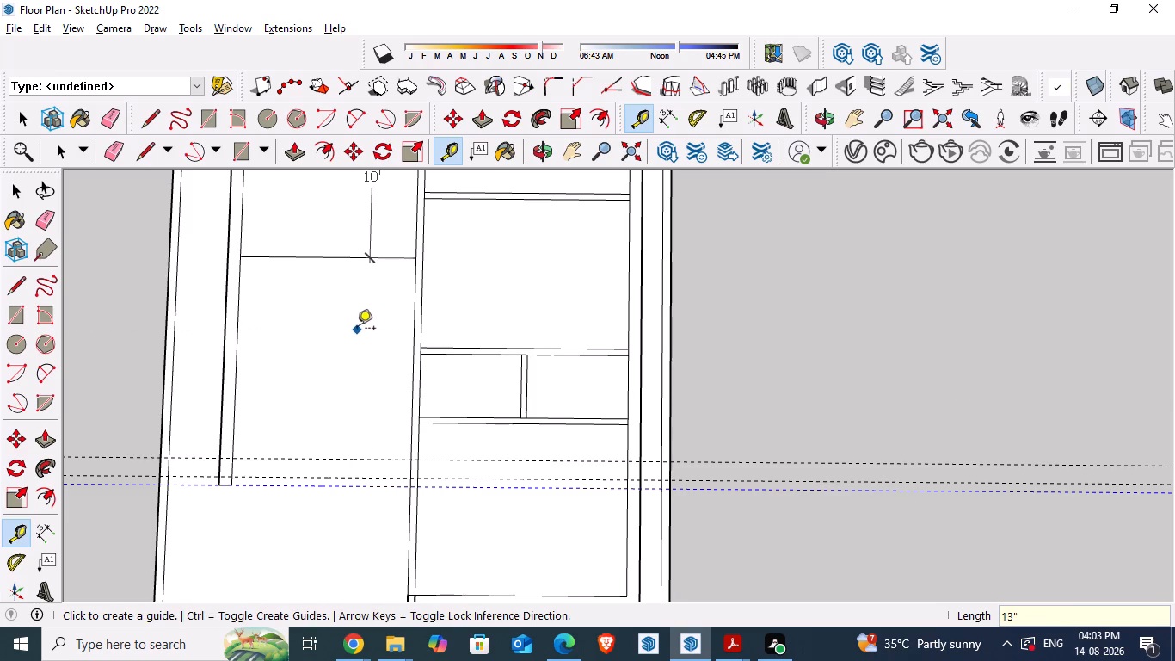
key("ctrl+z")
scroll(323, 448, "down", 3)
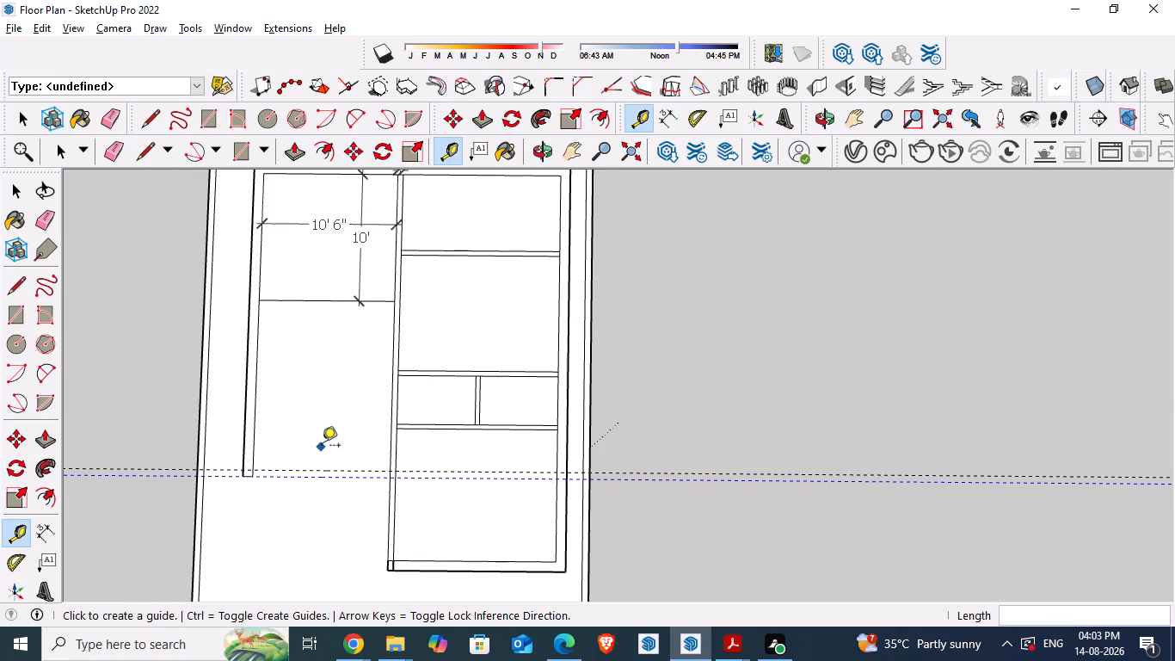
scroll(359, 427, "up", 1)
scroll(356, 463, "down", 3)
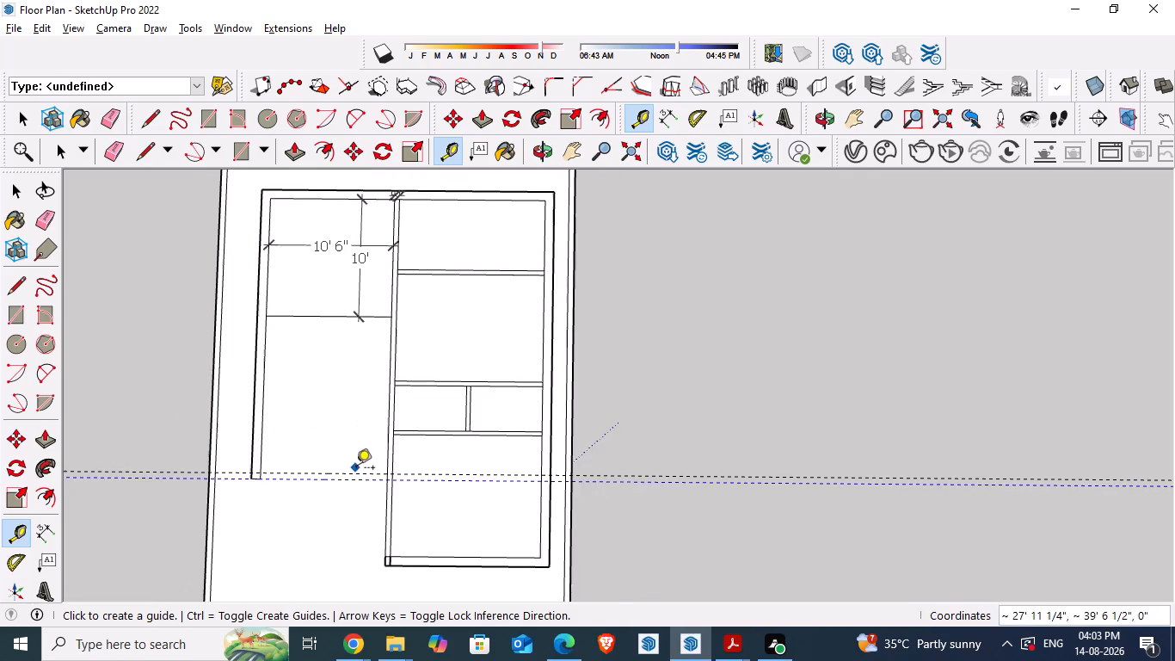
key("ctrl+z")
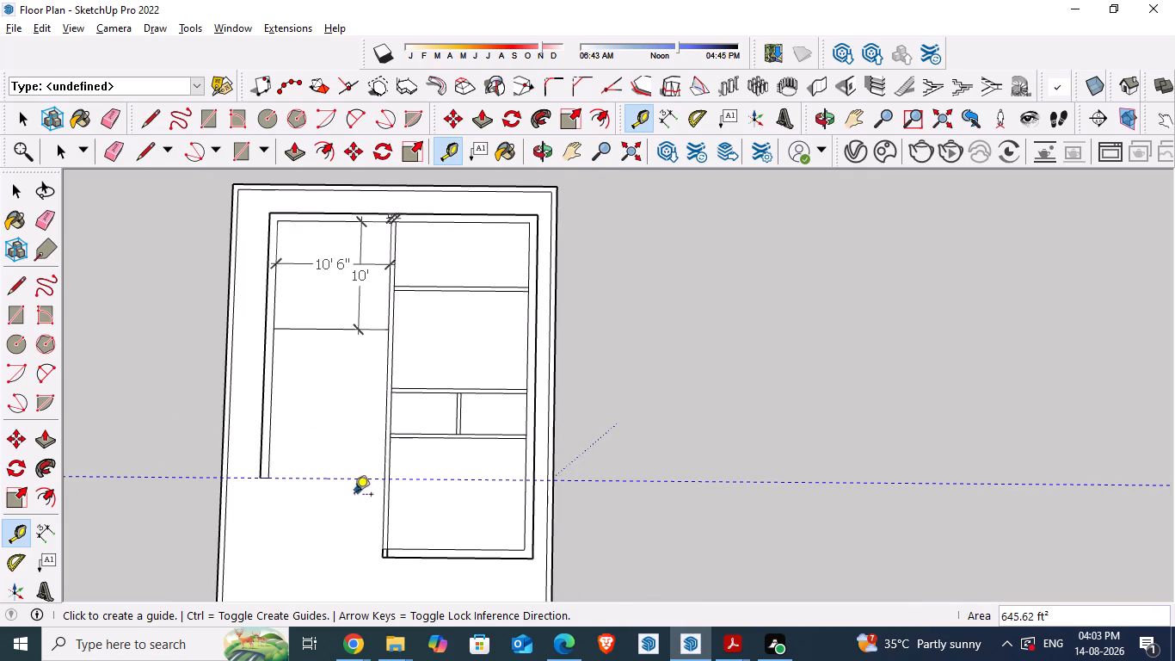
Check the hall in the reference floor-plan PDF and place a guide 9" back from the hall's front guide in SketchUp.
scroll(352, 499, "up", 4)
scroll(345, 442, "down", 9)
scroll(349, 513, "up", 3)
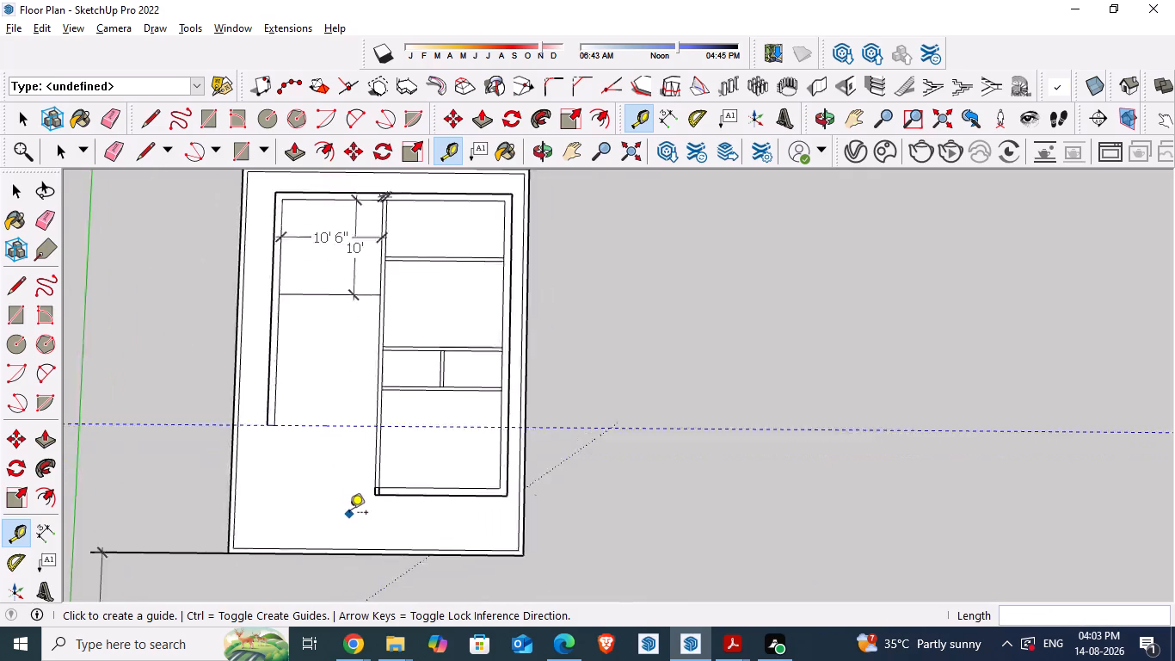
scroll(349, 514, "up", 1)
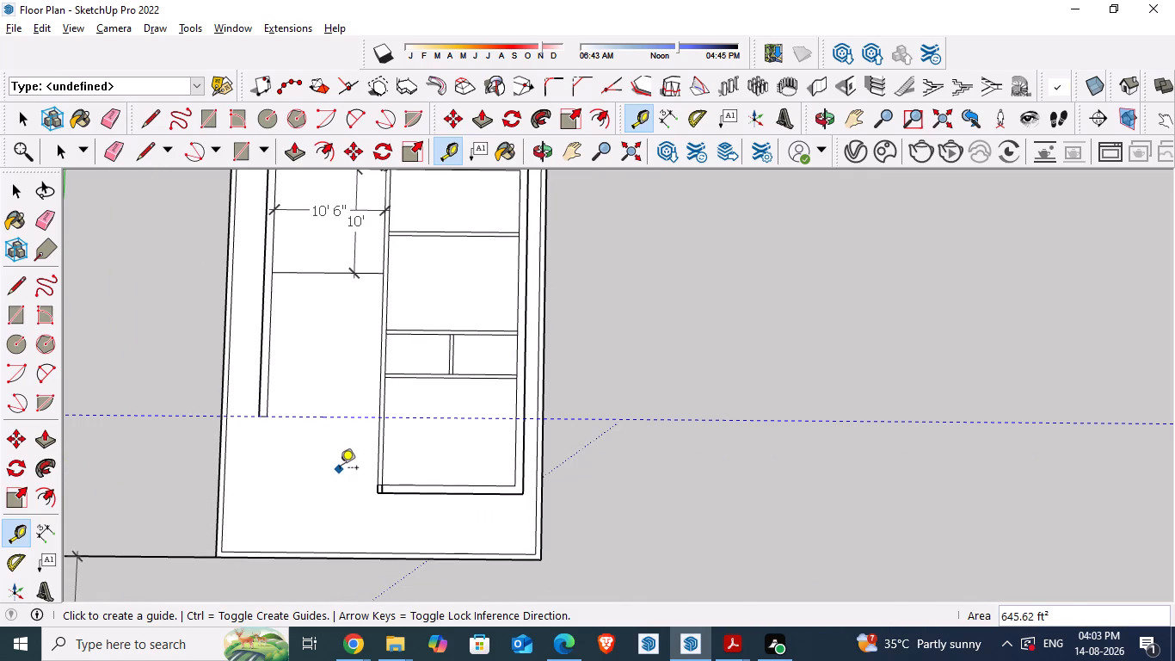
key("alt+Tab")
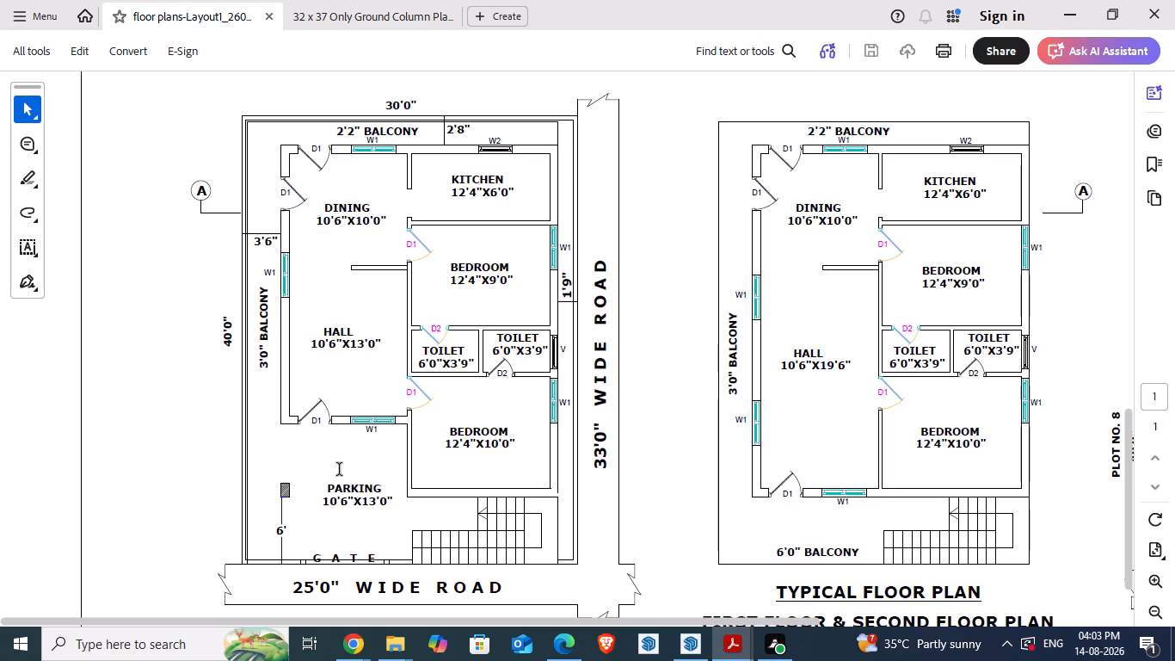
key("alt+Tab")
key("alt+Tab")
key("alt+Tab")
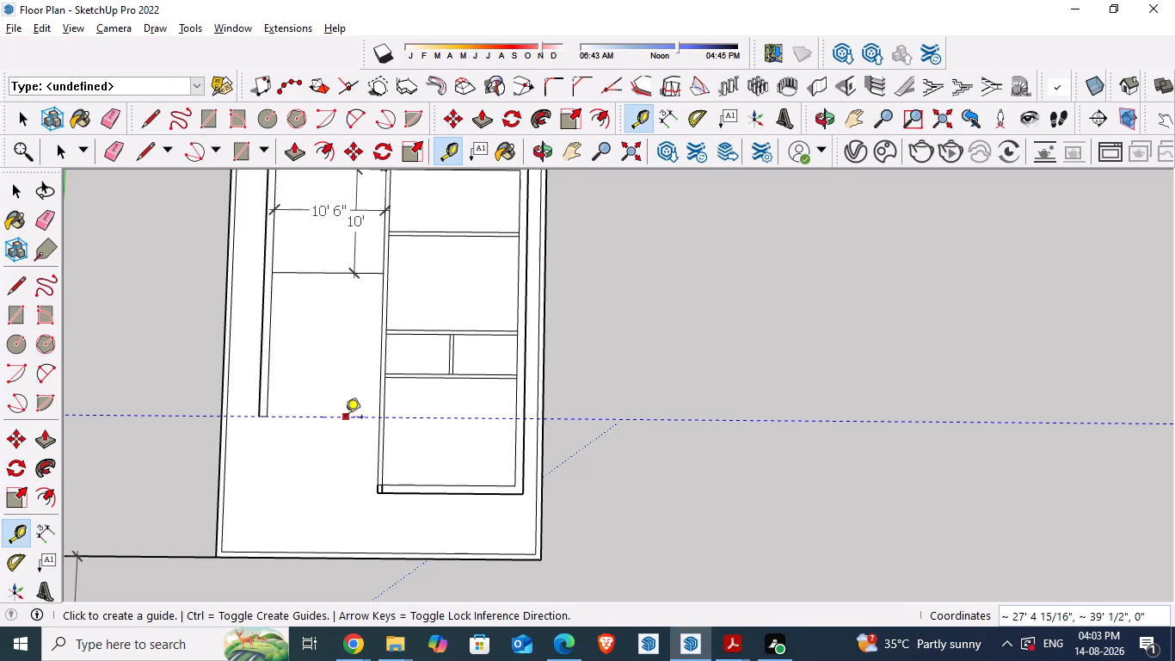
left_click(345, 418)
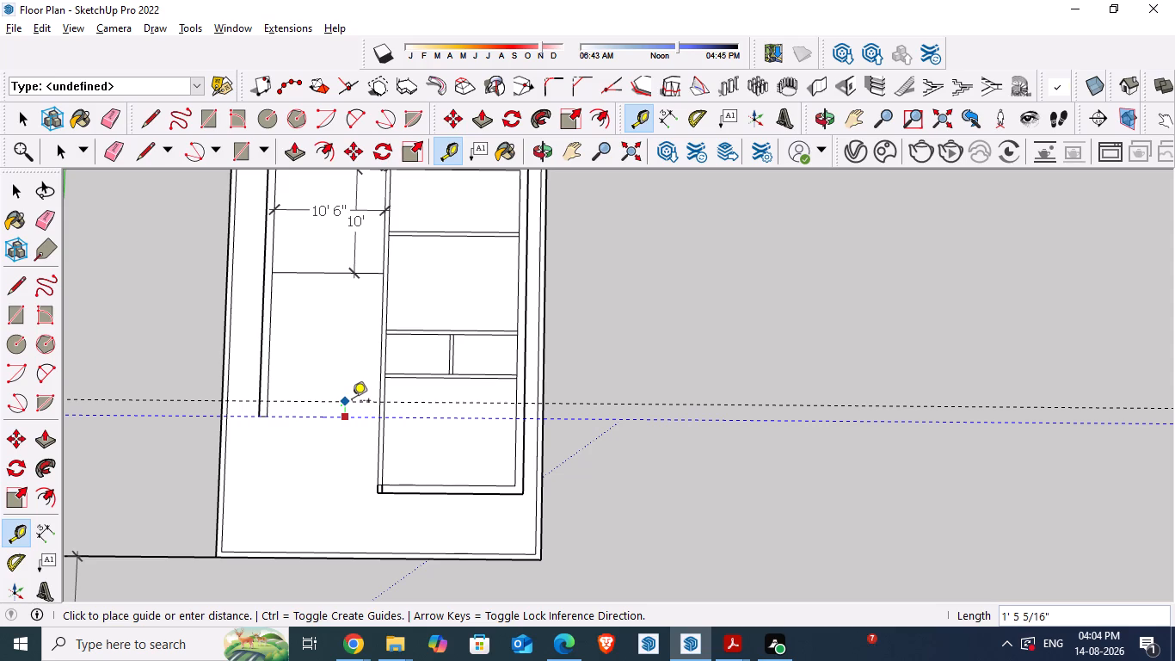
type("9\"")
key("Return")
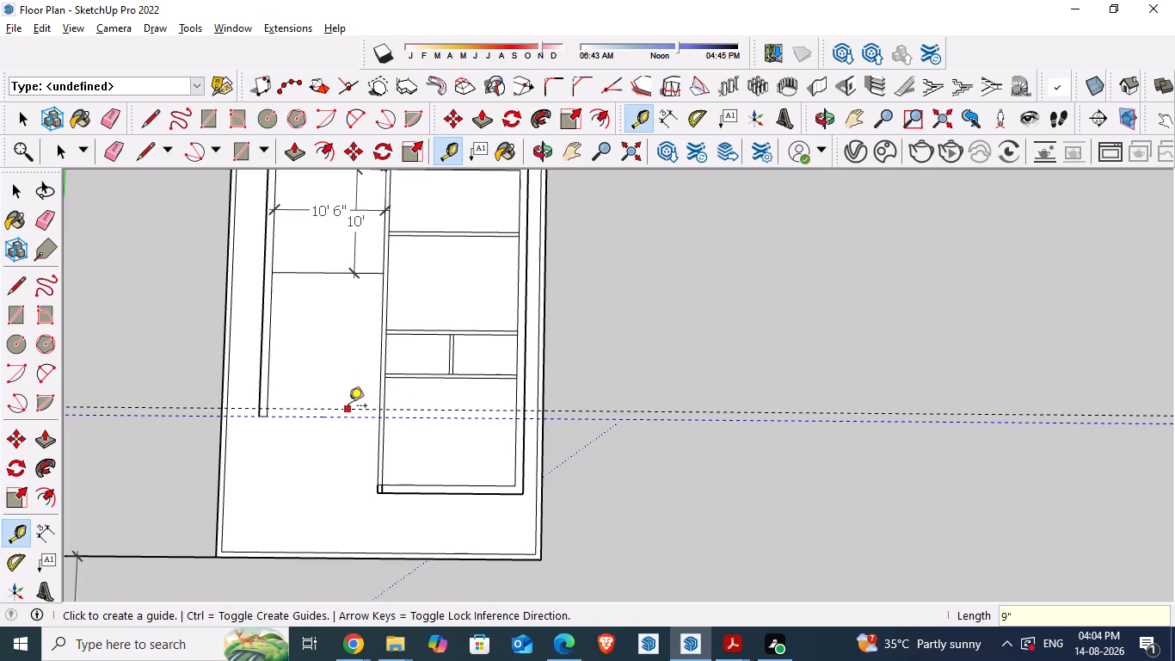
left_click(348, 407)
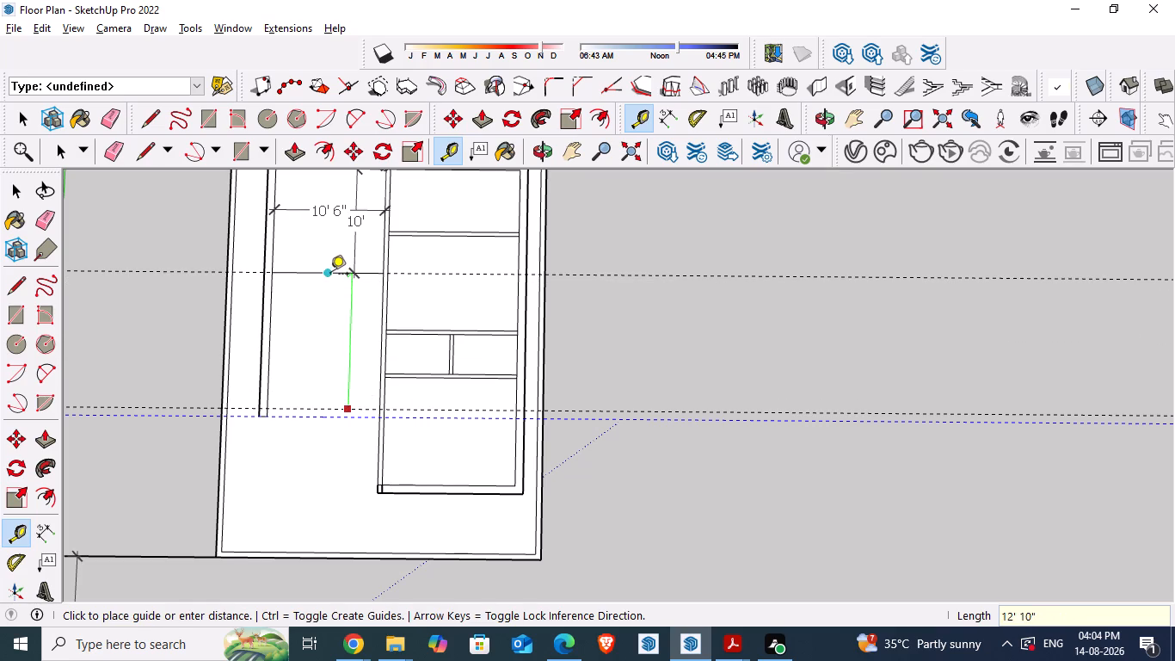
key("space")
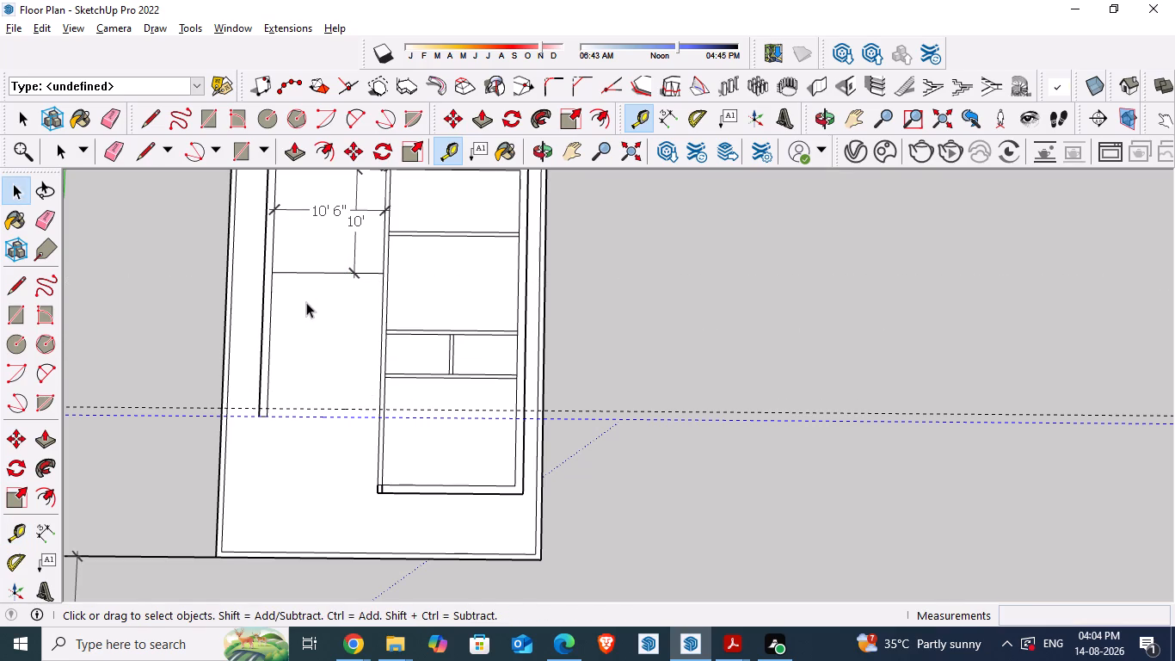
Place a guide 4" from the dining-hall dividing line, on the hall side.
key("t")
left_click(311, 275)
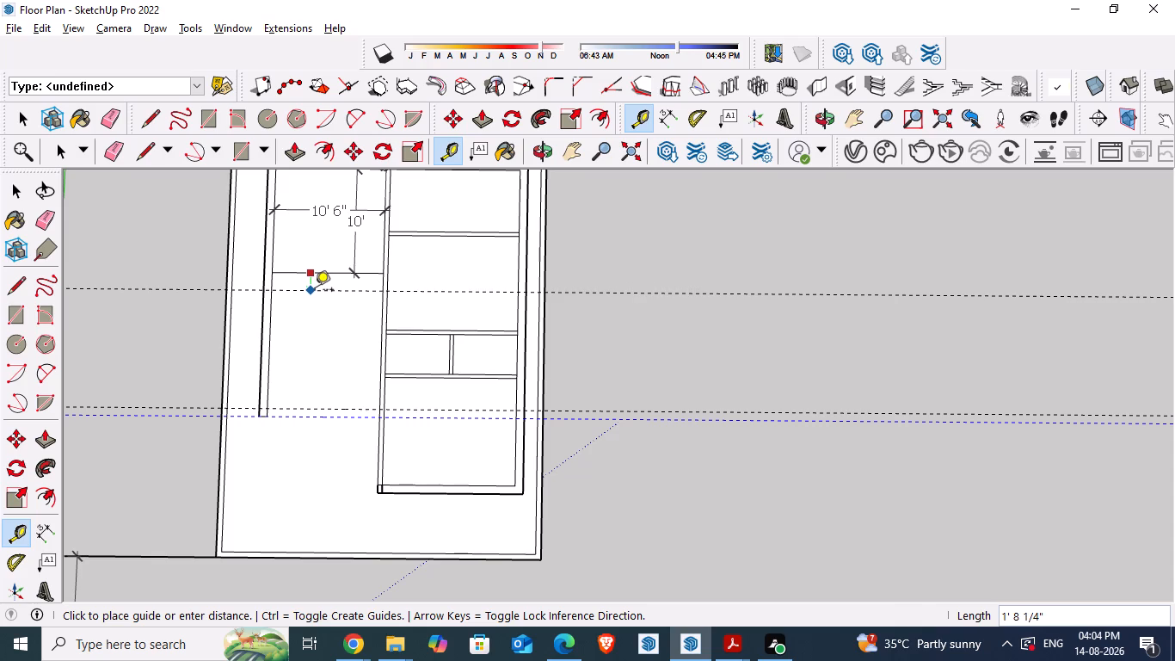
type("4\"")
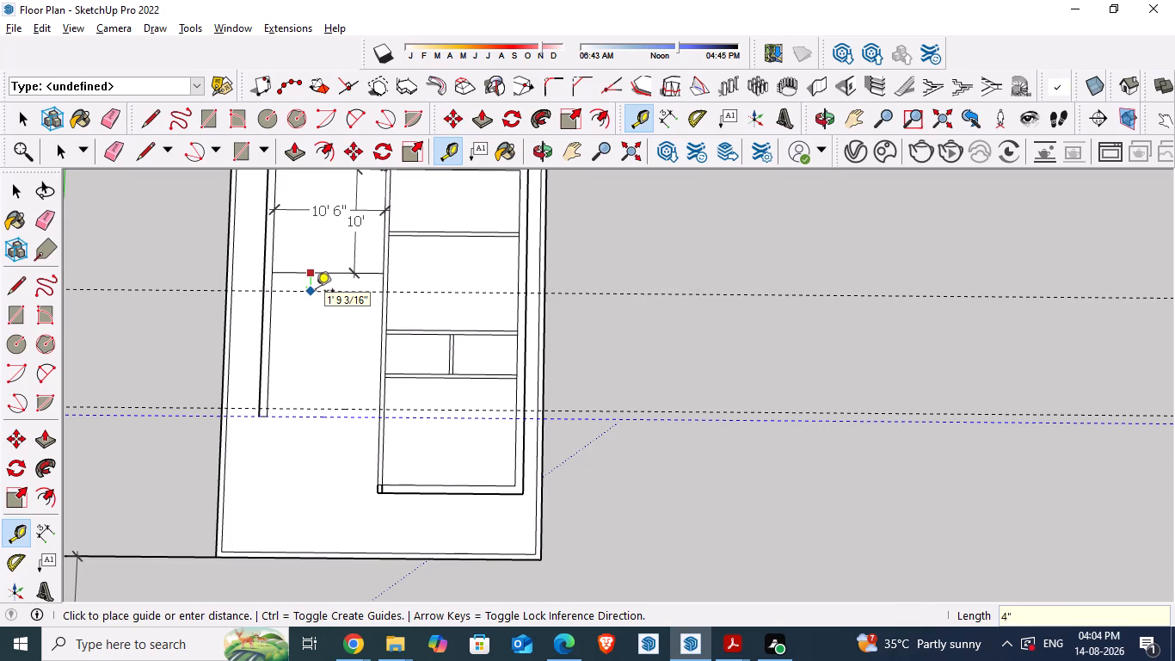
key("Return")
Check the thickness of the partition between the kitchen and the adjoining bedroom with the Dimension tool.
scroll(352, 264, "up", 4)
scroll(352, 271, "down", 2)
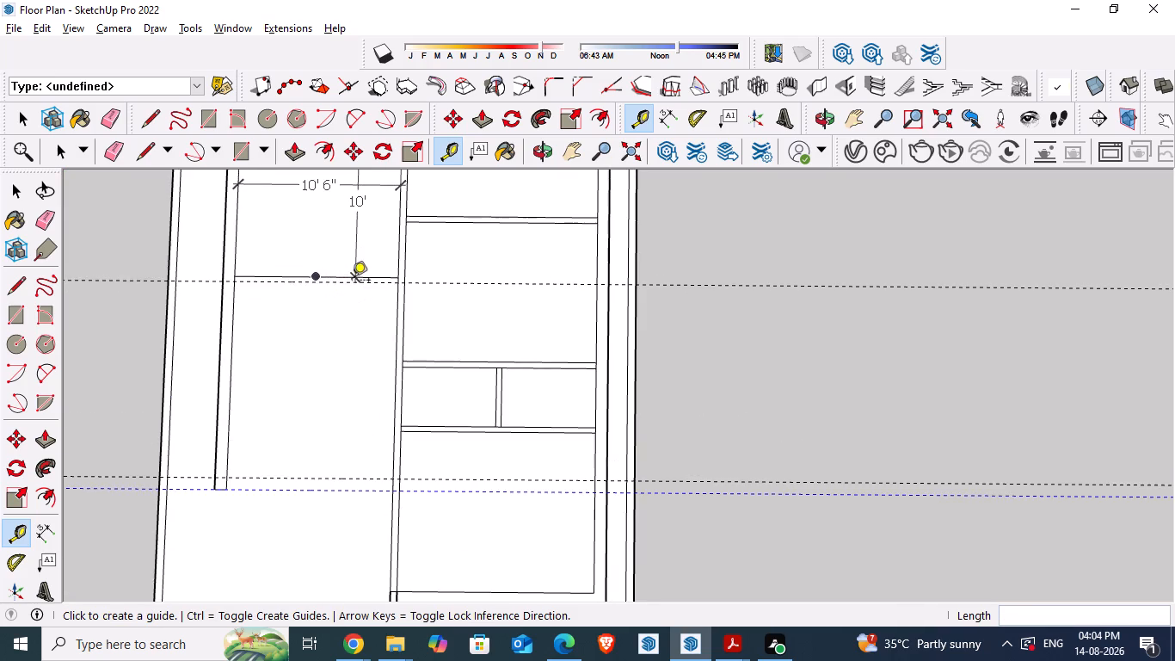
scroll(352, 281, "down", 3)
scroll(386, 253, "up", 6)
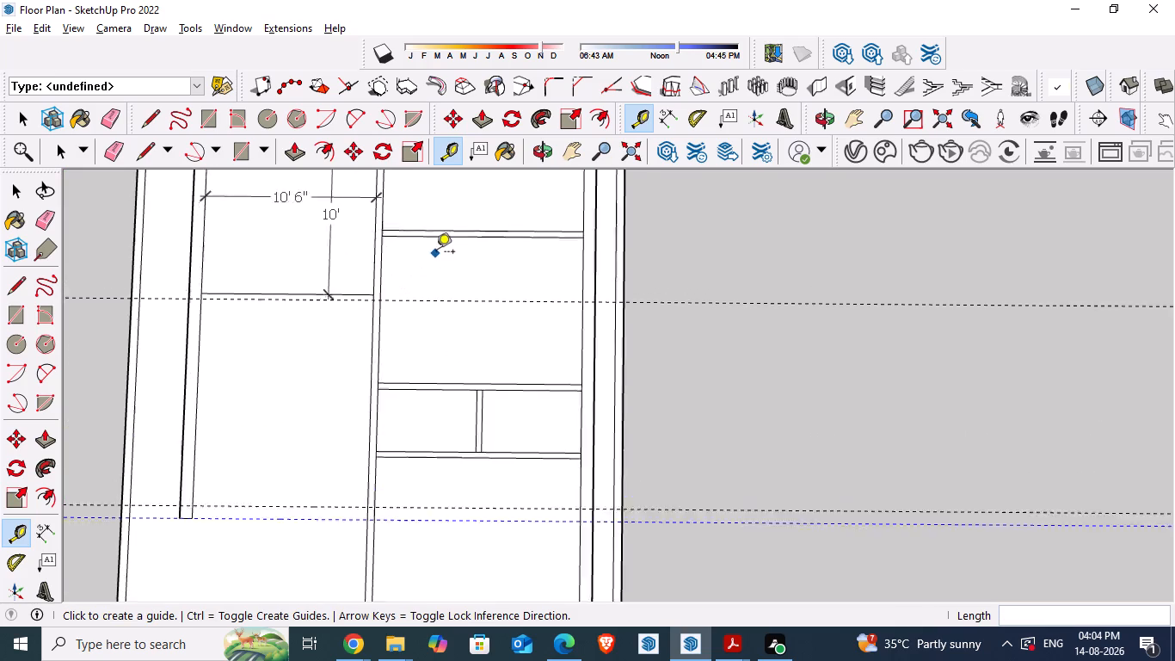
scroll(436, 253, "up", 2)
key("space")
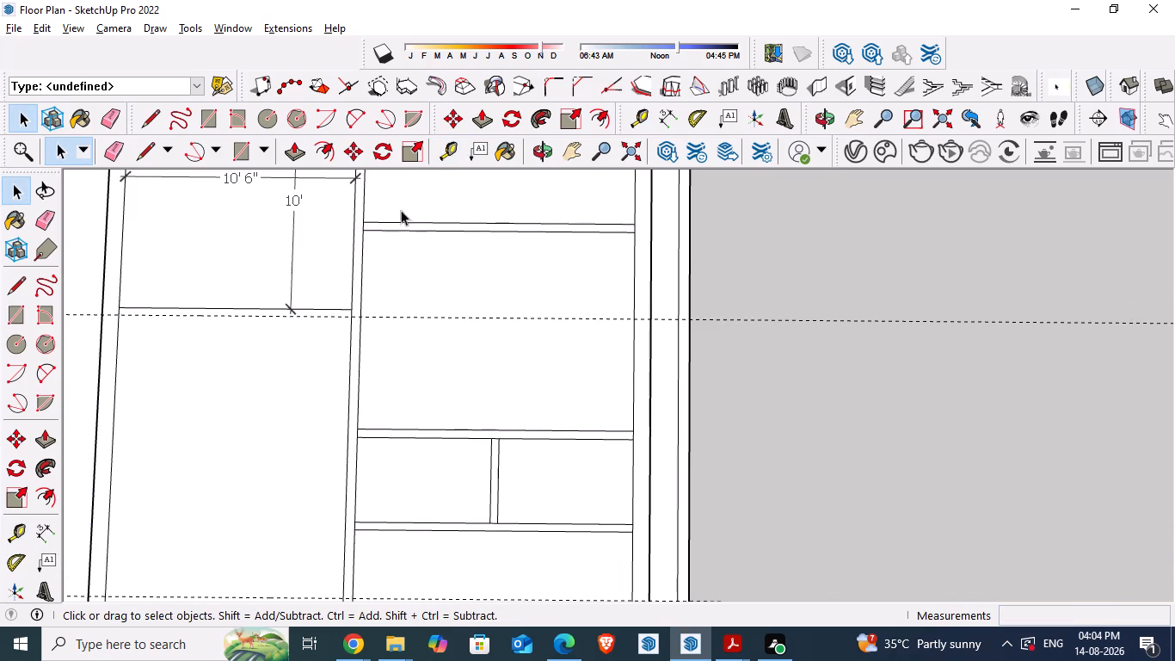
scroll(394, 212, "up", 4)
left_click(46, 531)
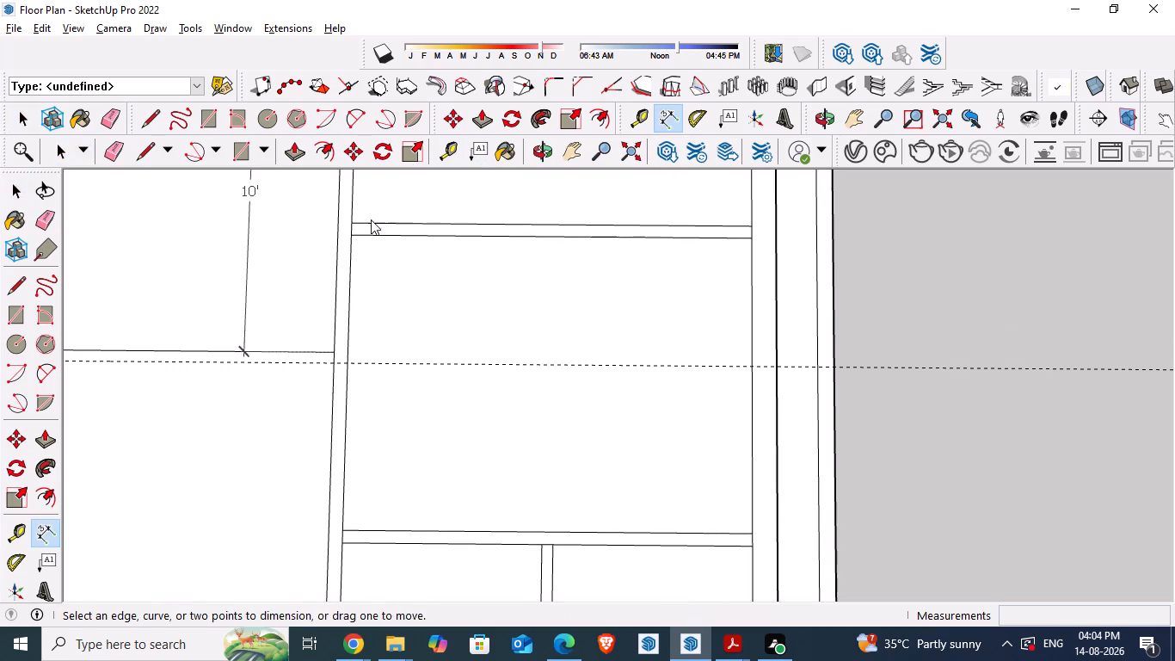
left_click(350, 226)
left_click(350, 238)
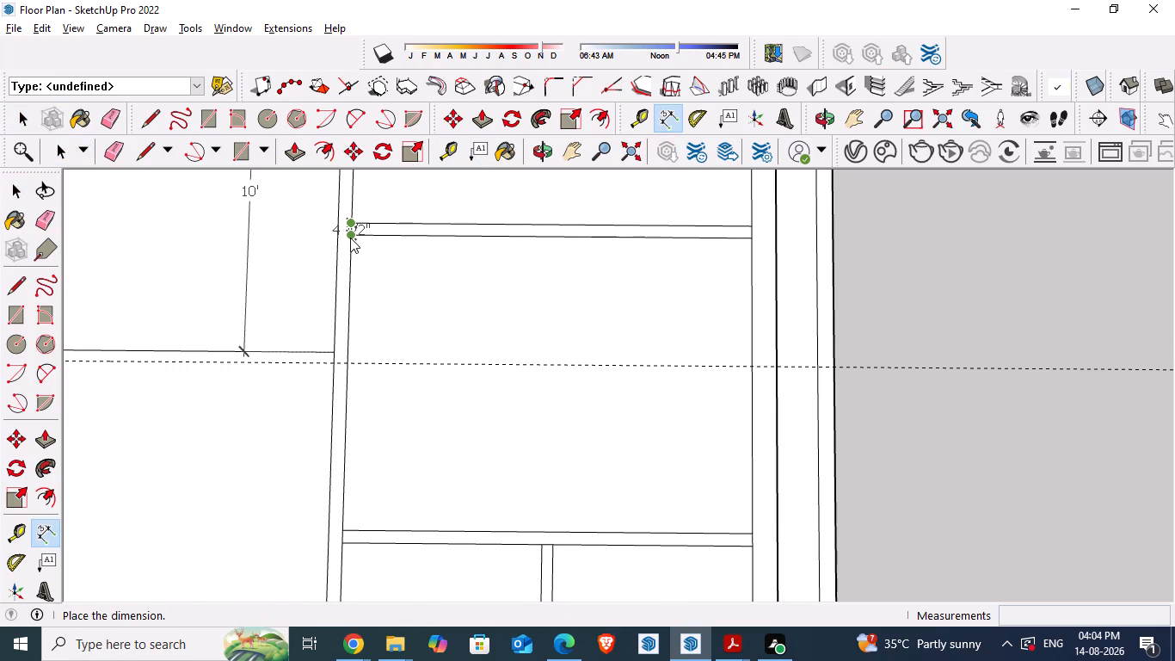
key("space")
Draw the hall's front wall as two 10' 6" lines along the paired front guides, from the side wall's inner face to the central wall.
scroll(440, 252, "down", 7)
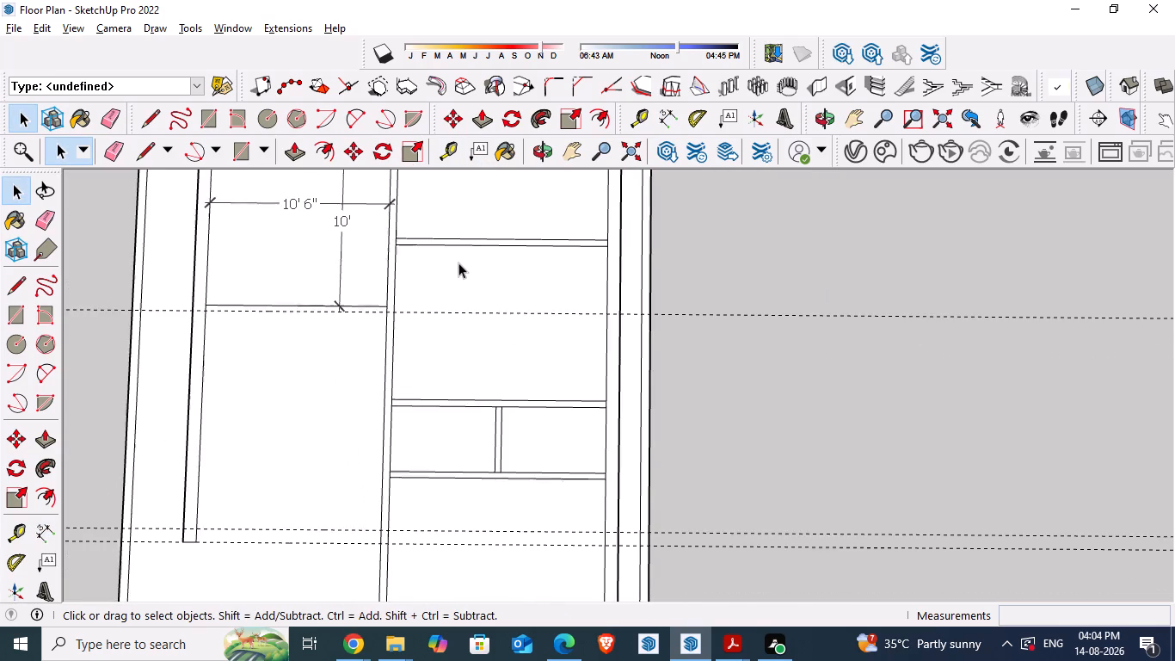
scroll(474, 269, "down", 7)
scroll(391, 295, "up", 2)
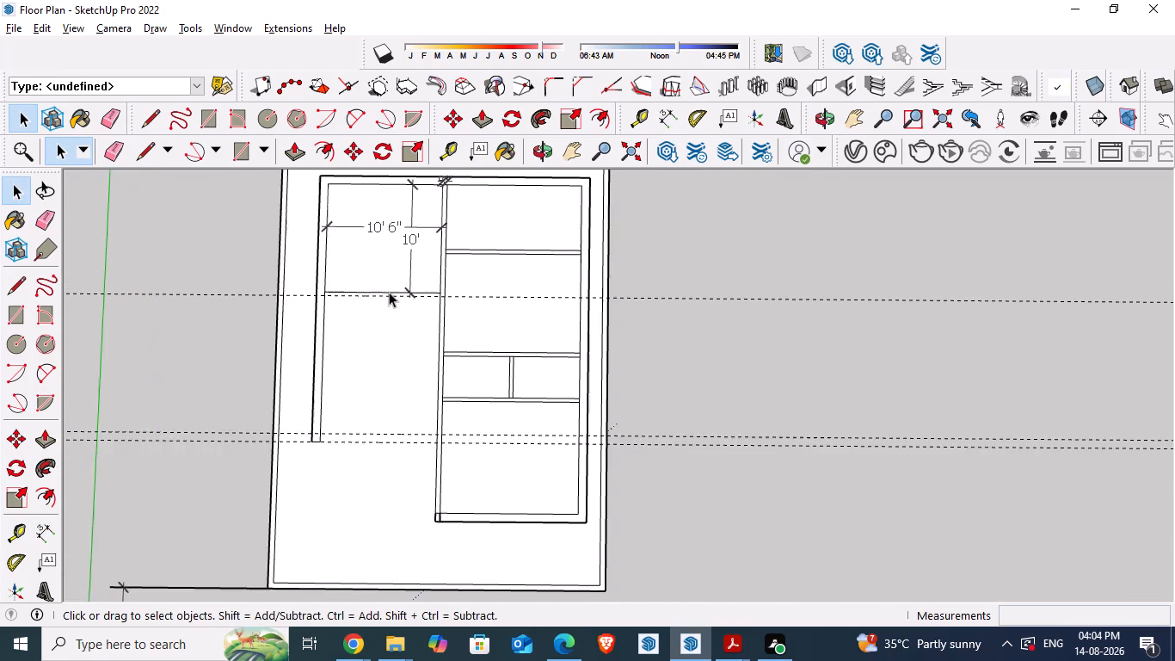
scroll(389, 292, "up", 1)
scroll(382, 308, "down", 1)
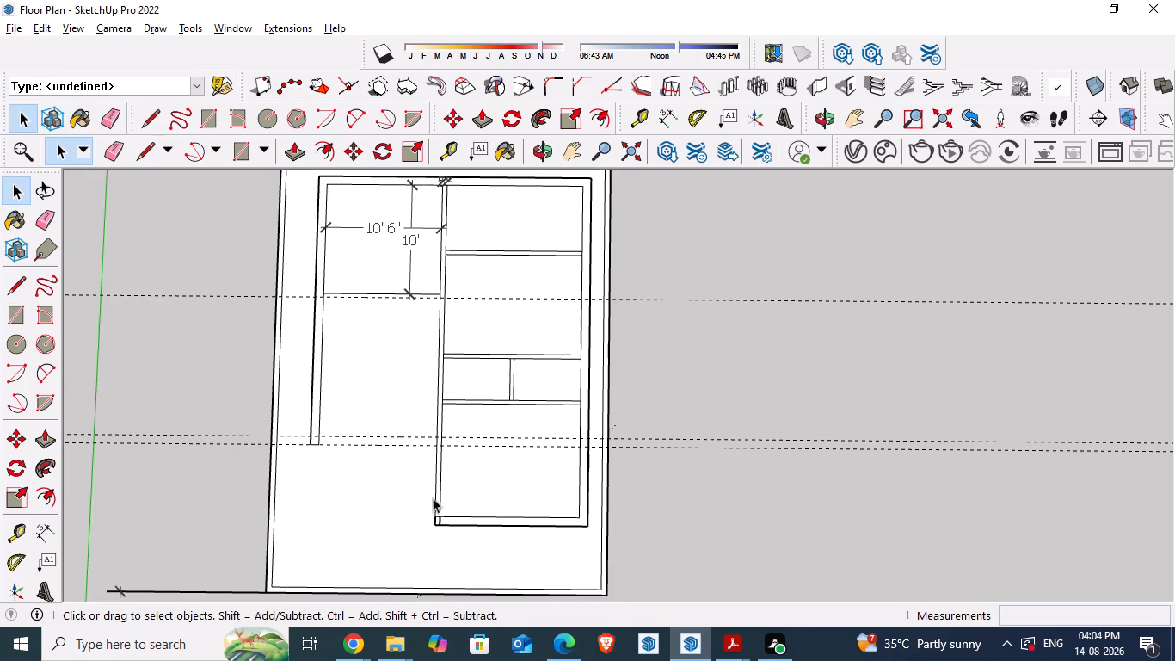
scroll(392, 484, "up", 3)
key("l")
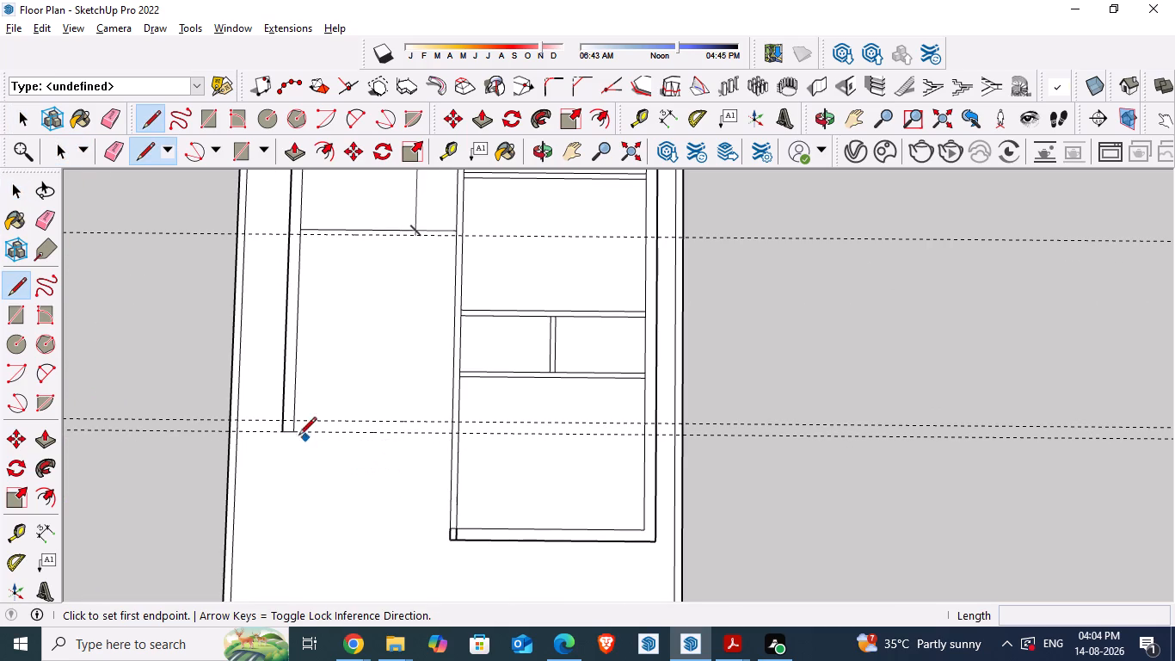
left_click(295, 436)
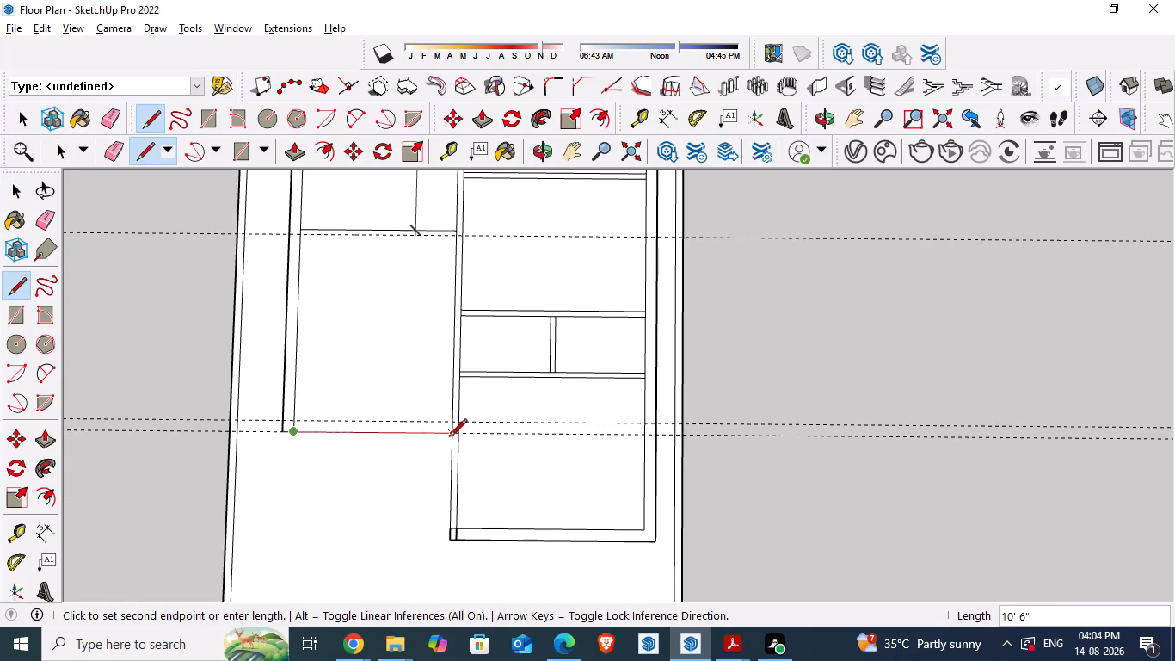
left_click(449, 438)
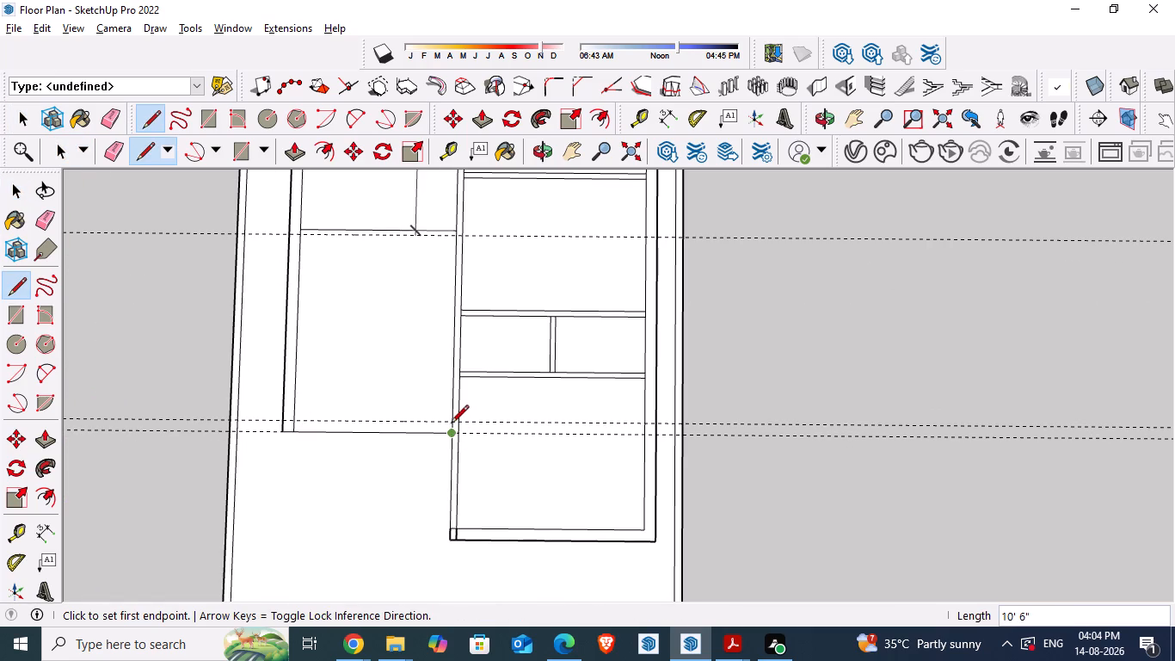
left_click(291, 420)
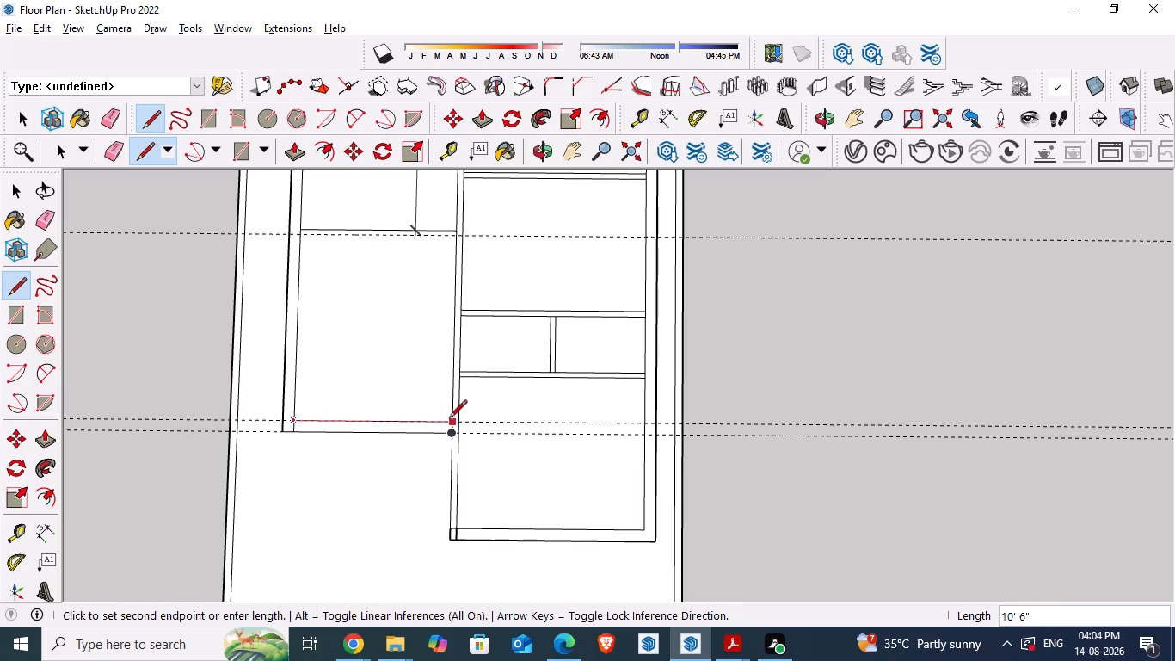
left_click(452, 419)
key("space")
scroll(336, 437, "down", 2)
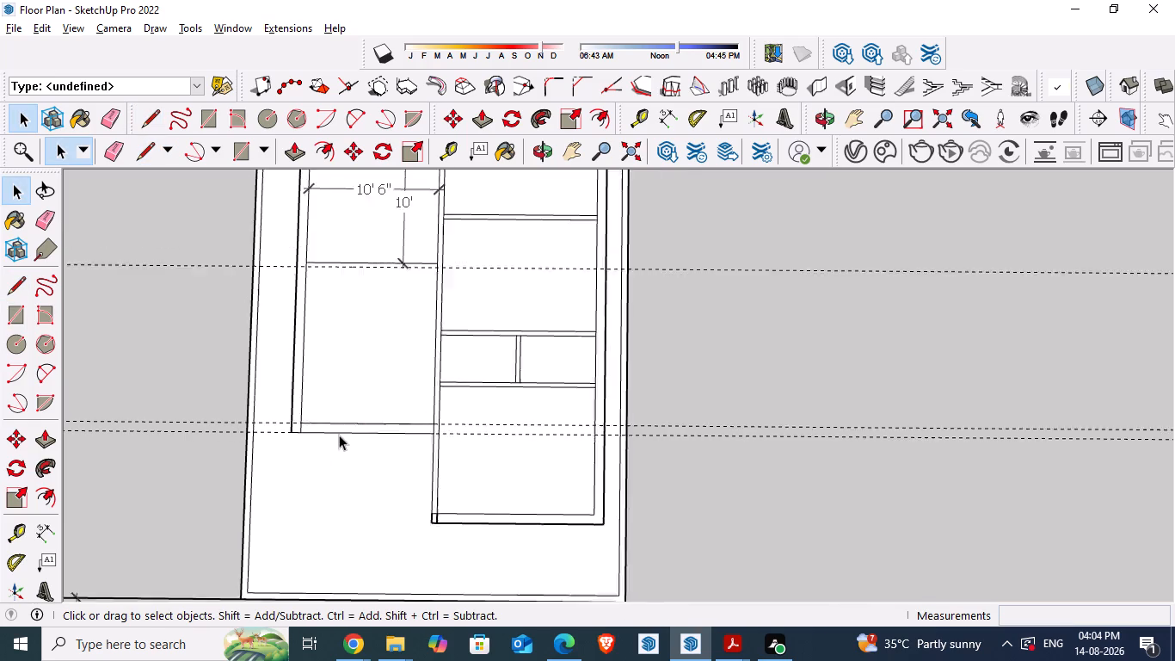
Draw the hall-side face of the dining-hall partition along its guide, from the side wall's inner face to the central wall.
scroll(339, 435, "down", 2)
scroll(350, 291, "up", 5)
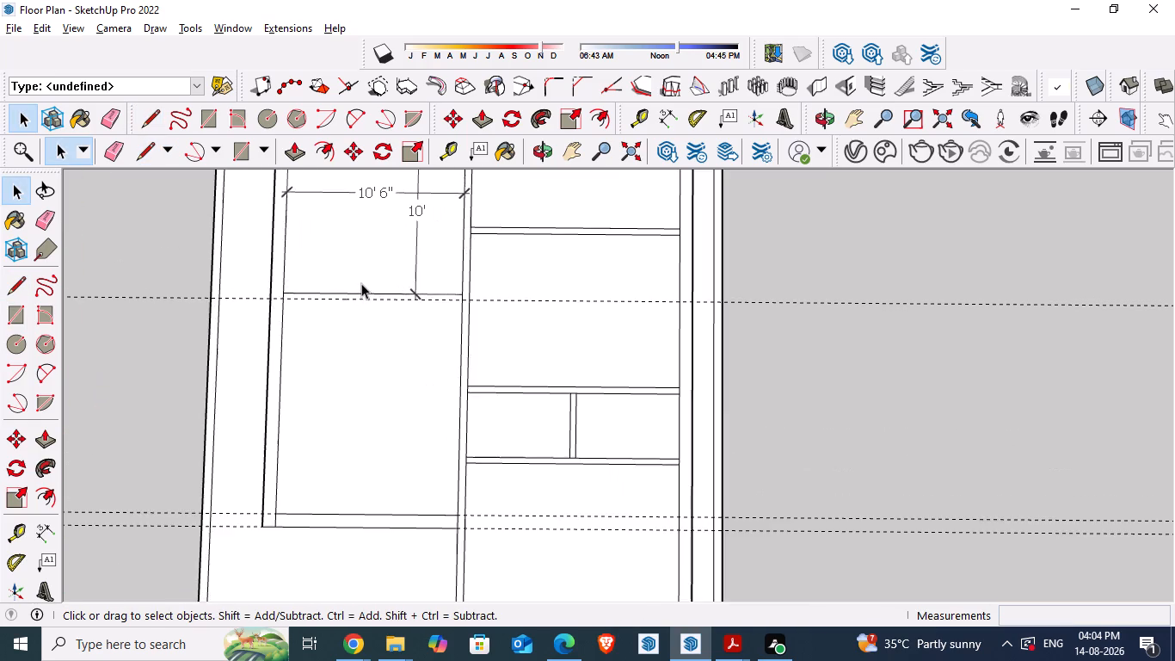
scroll(368, 283, "up", 2)
key("l")
left_click(269, 306)
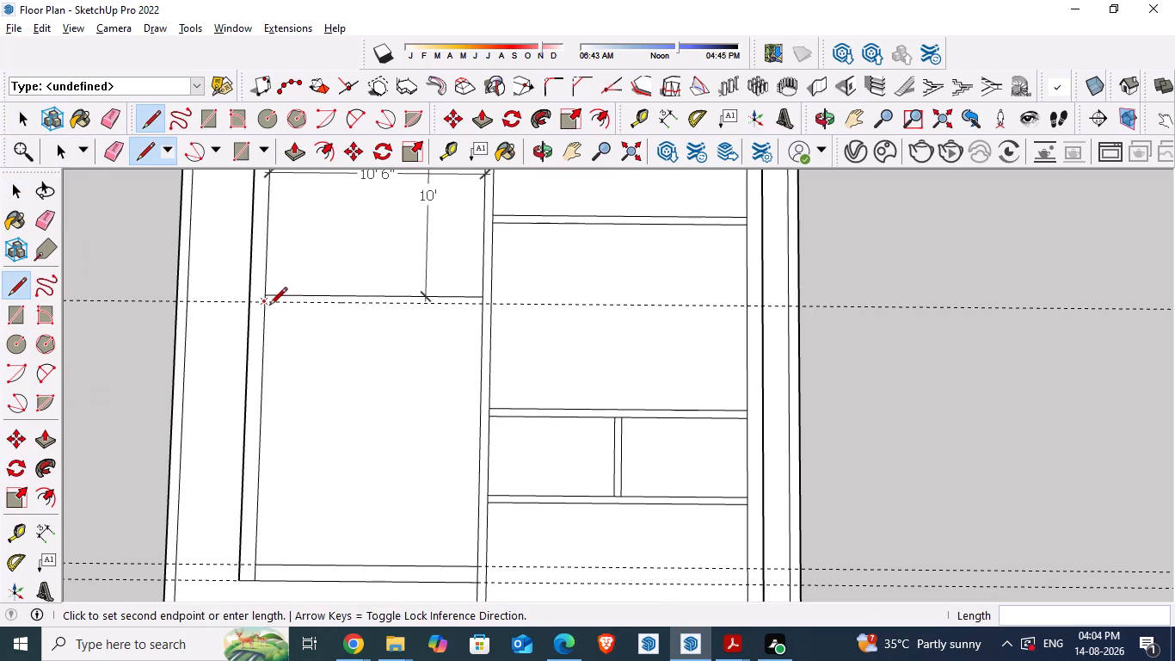
scroll(485, 312, "up", 3)
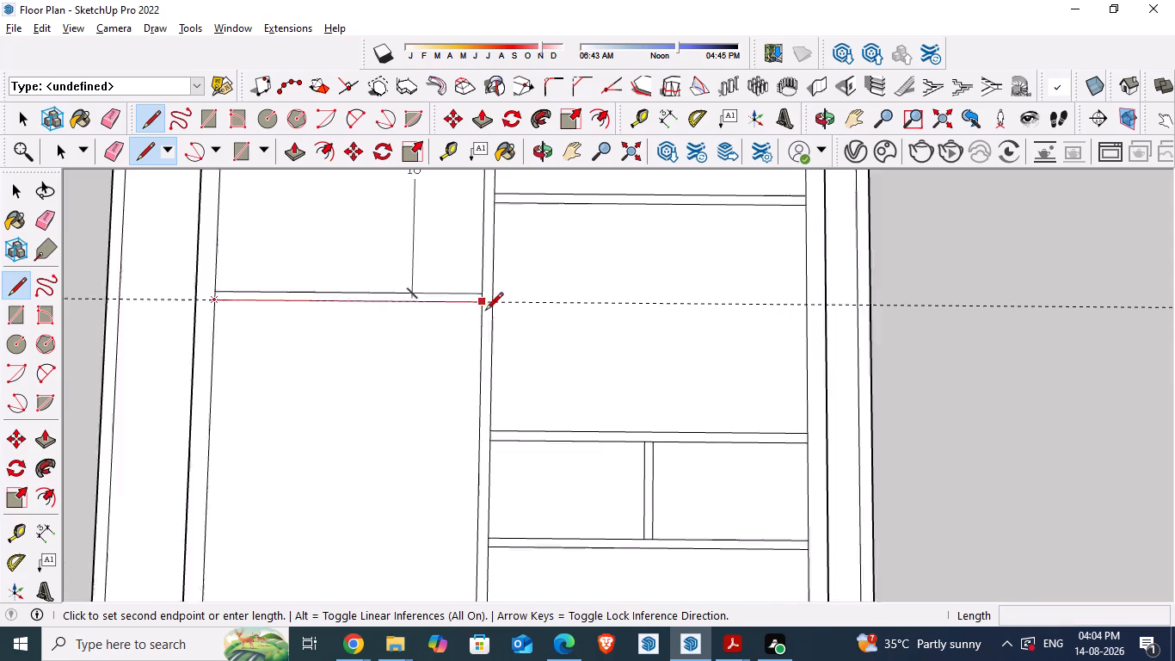
scroll(485, 312, "up", 3)
left_click(480, 300)
key("space")
Erase the partition guide and the two guides along the hall's front wall.
scroll(430, 349, "down", 12)
key("e")
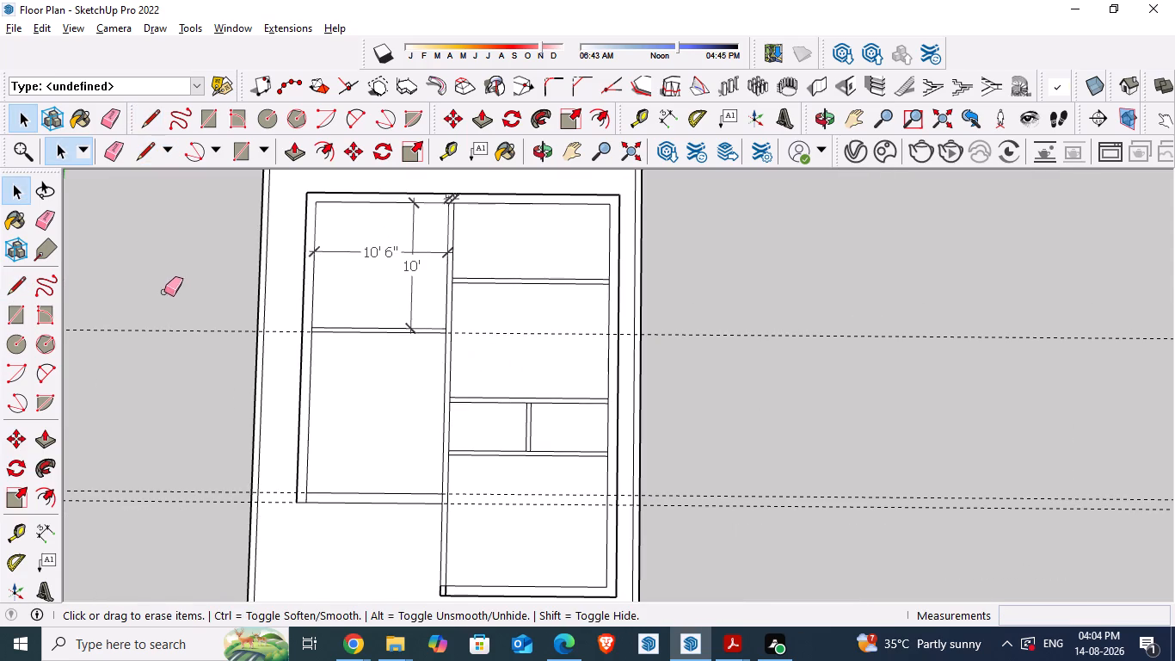
left_click_drag(164, 292, 183, 348)
left_click_drag(166, 453, 202, 534)
left_click_drag(213, 498, 216, 506)
Measure the hall's depth from the partition to the front wall and compare it with the reference floor-plan PDF.
key("t")
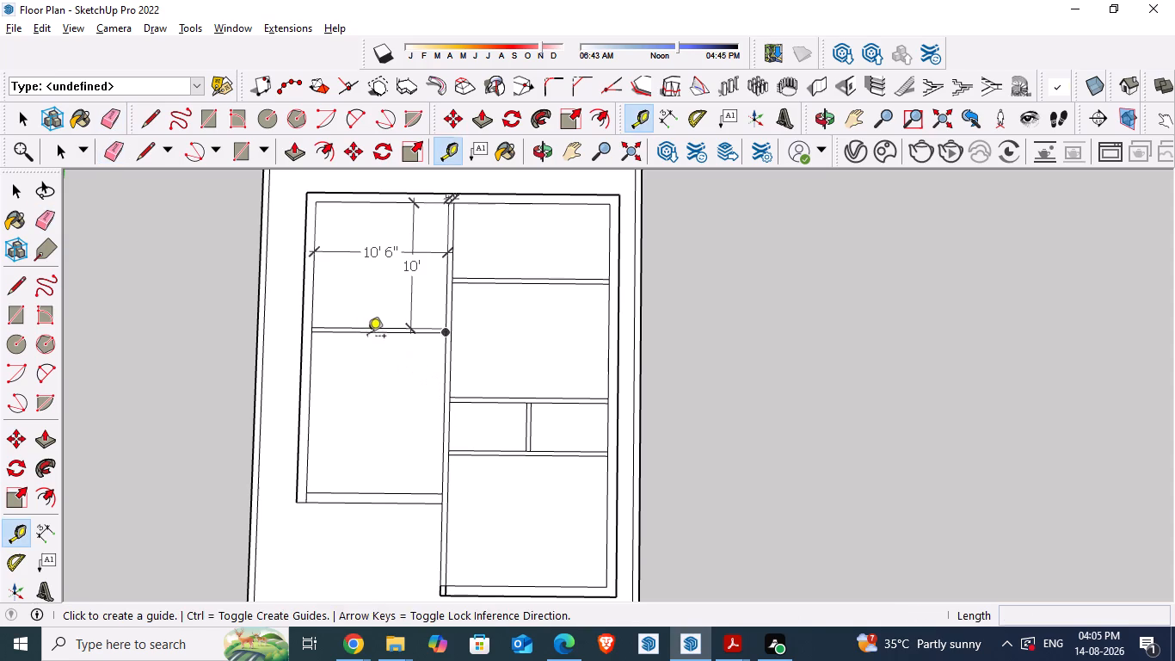
left_click(364, 334)
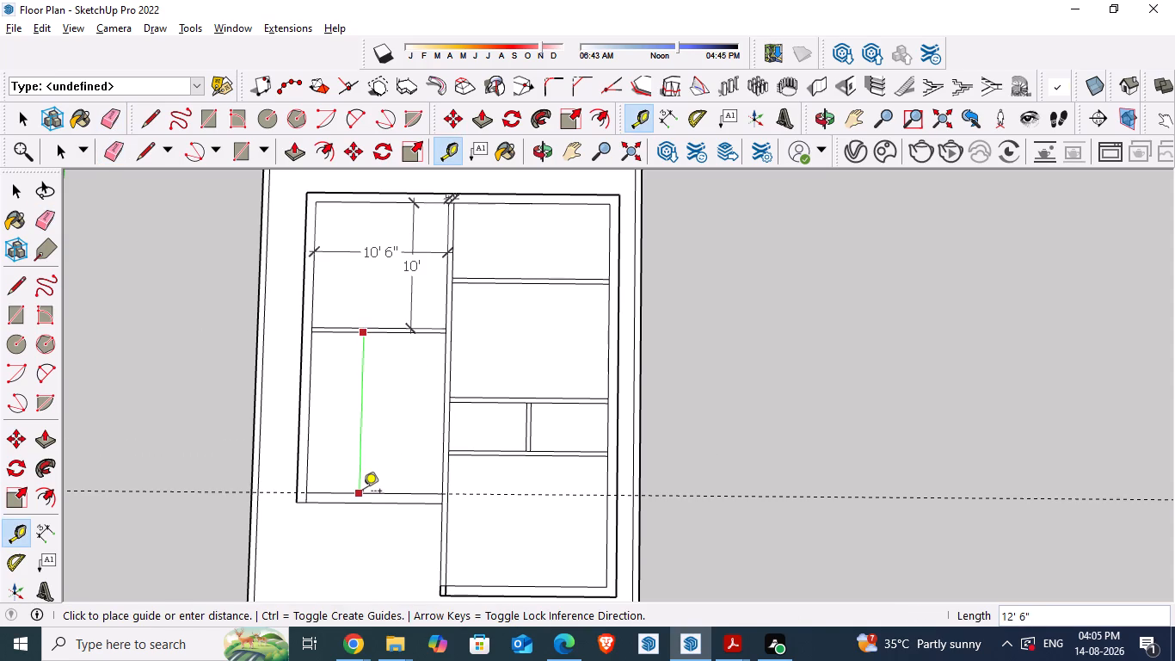
key("space")
scroll(410, 418, "down", 9)
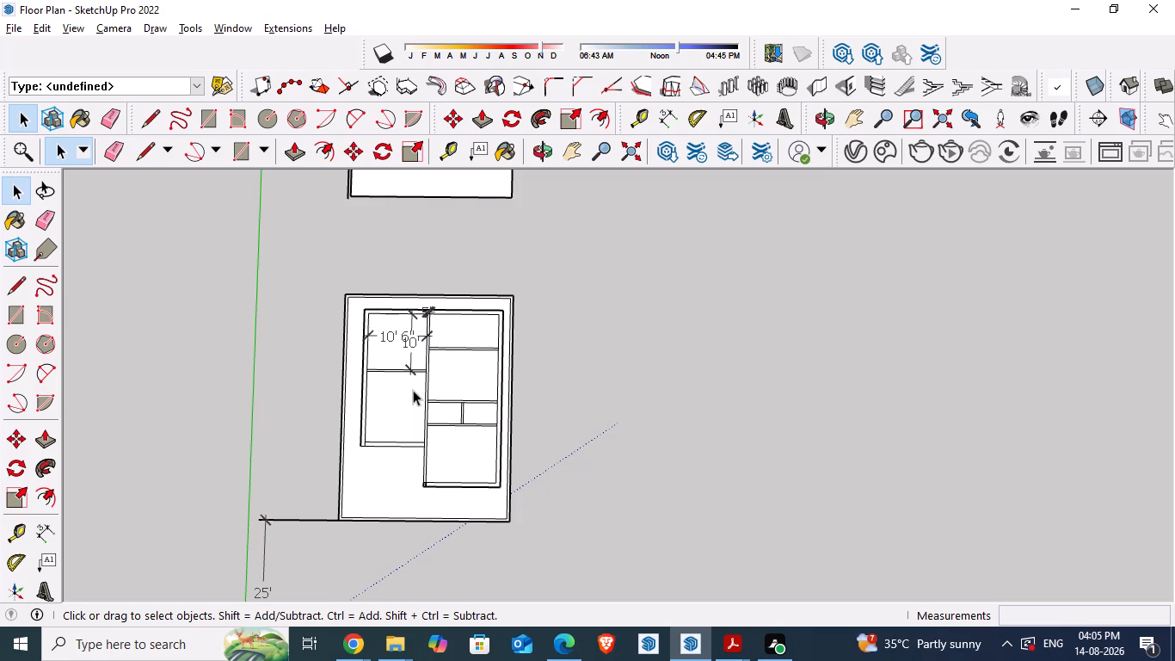
key("alt+Tab")
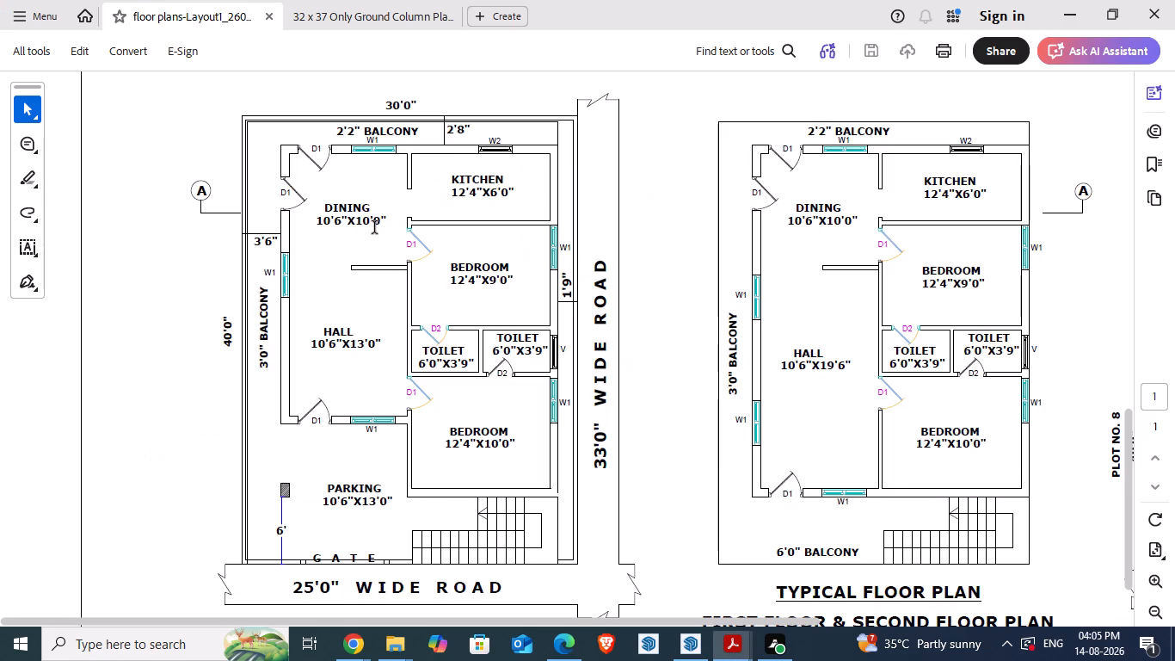
key("alt+Tab")
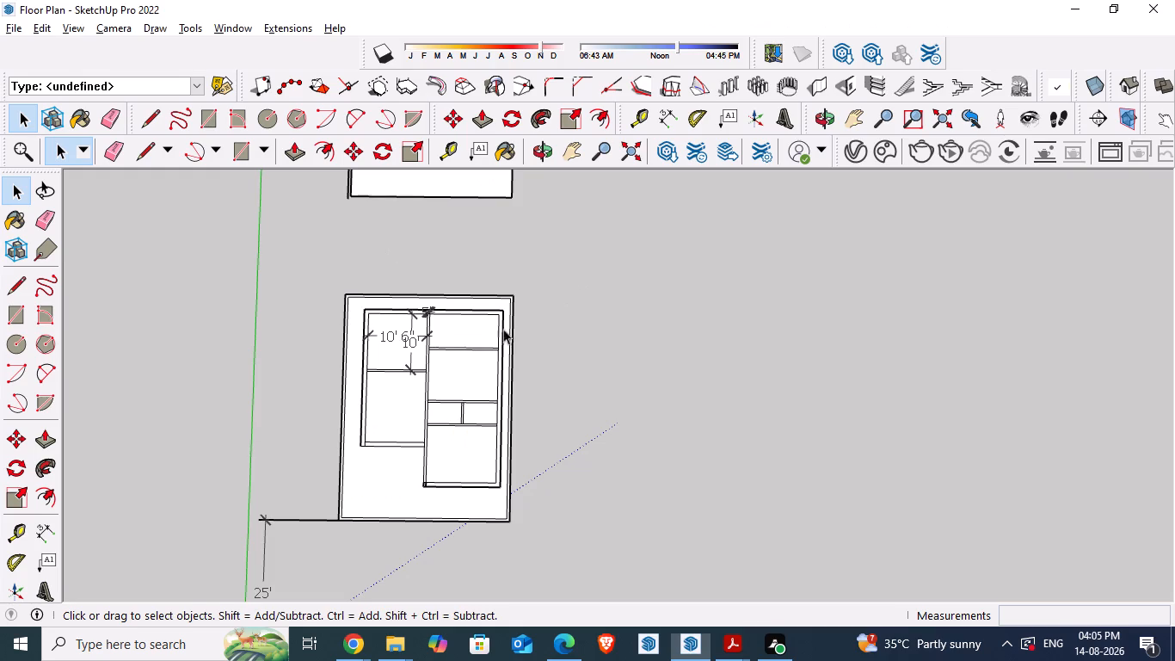
Measure the clear depths of the kitchen, rear bedroom, toilet and front bedroom with the Tape Measure.
scroll(486, 406, "up", 5)
key("t")
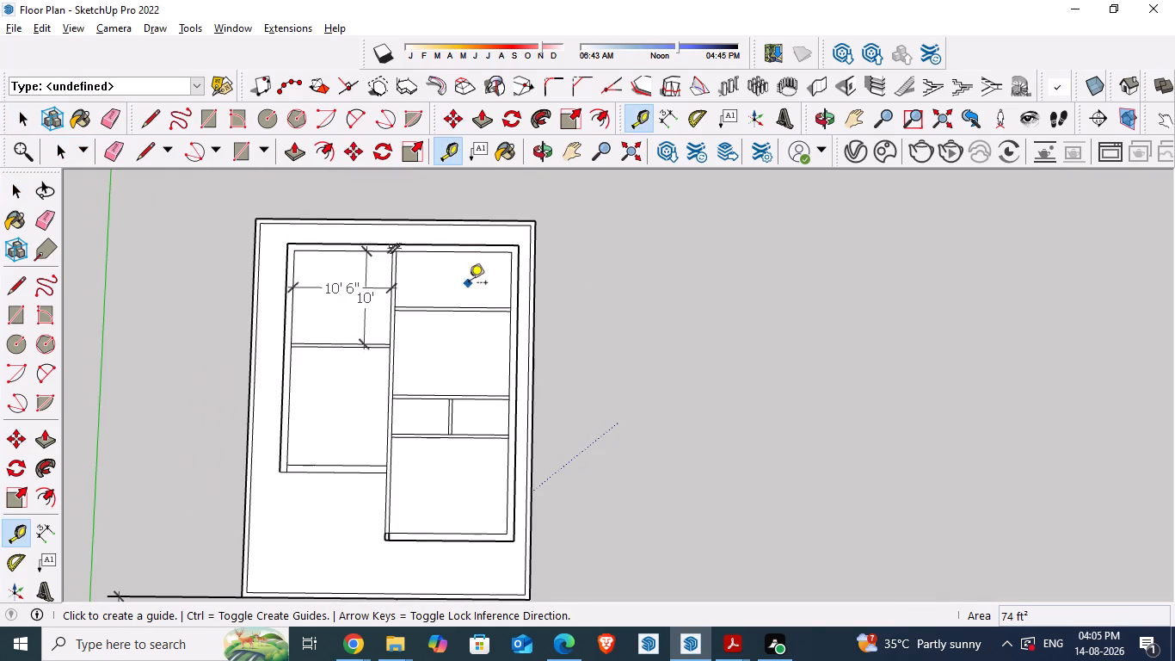
left_click(469, 255)
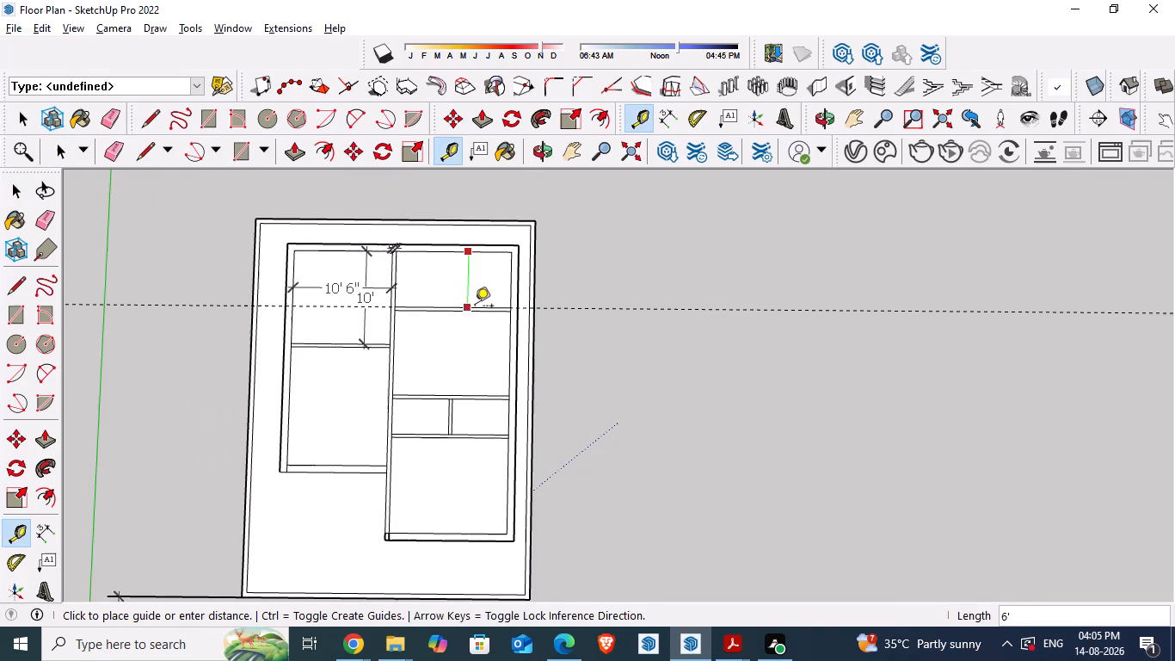
key("space")
key("t")
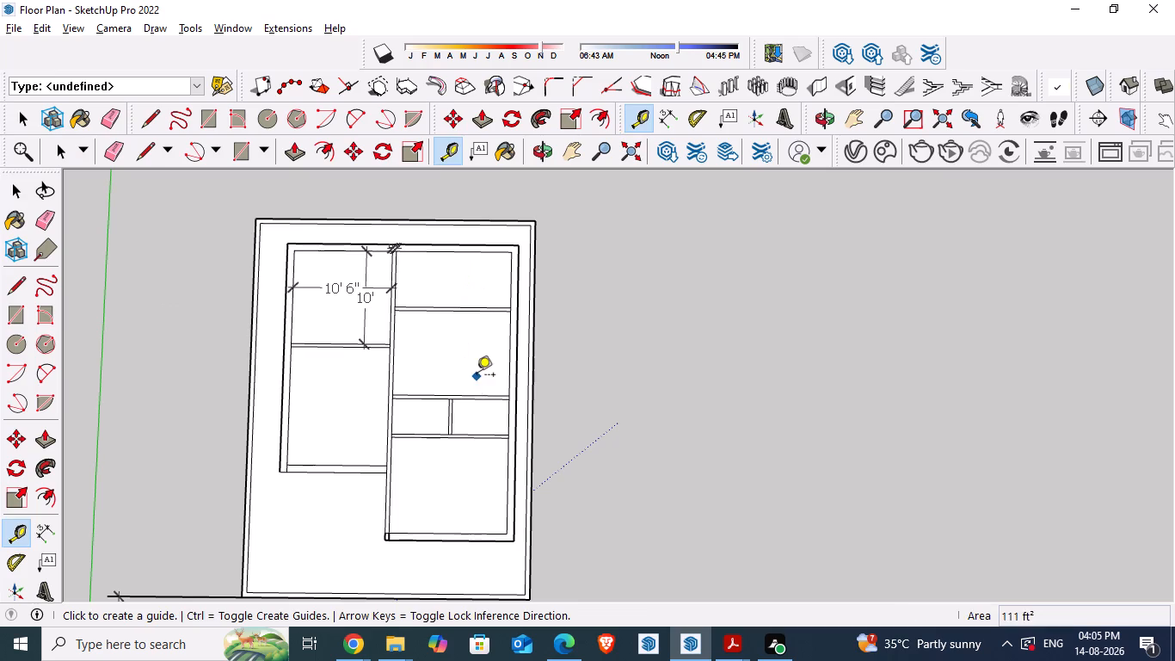
left_click(474, 315)
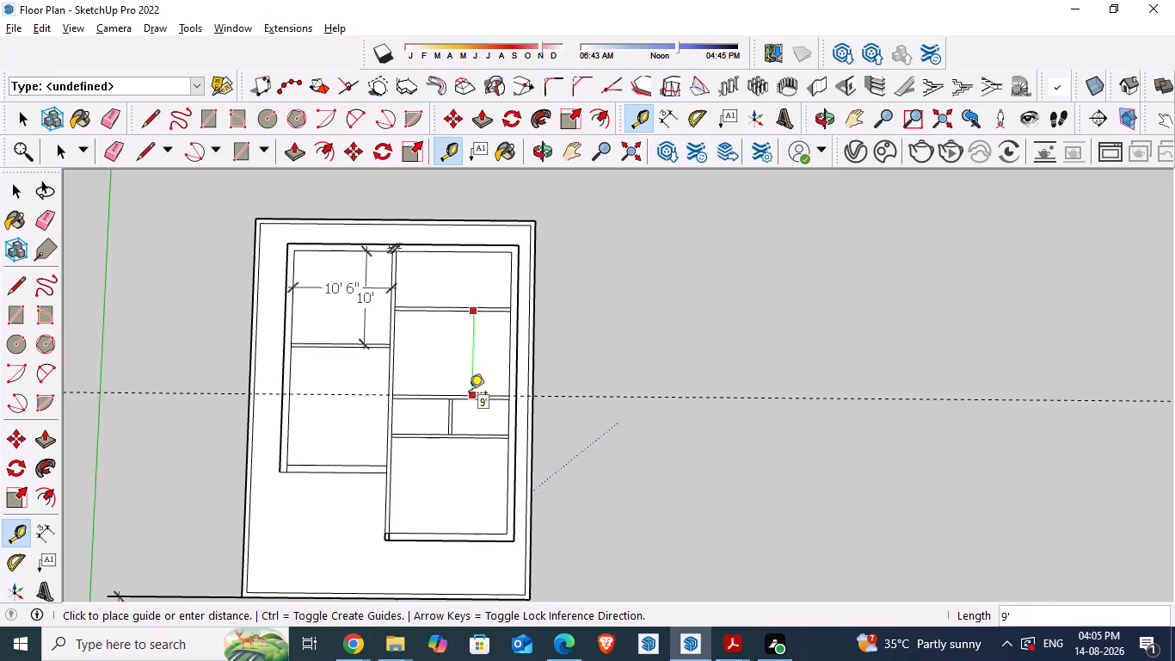
key("space")
key("t")
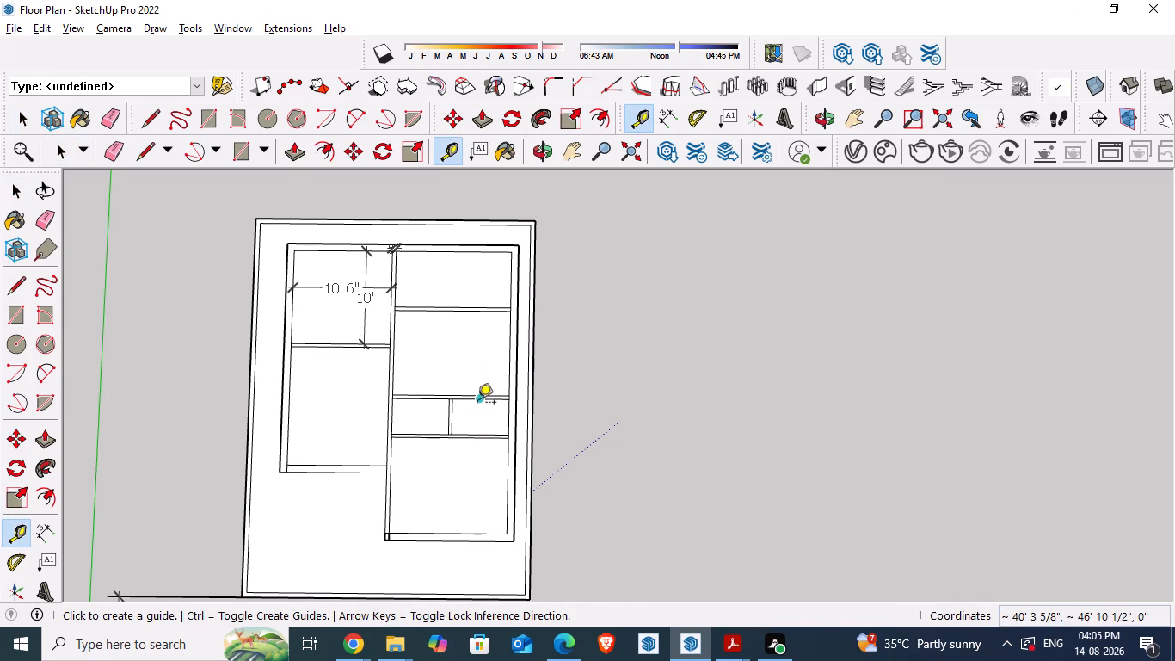
left_click(477, 402)
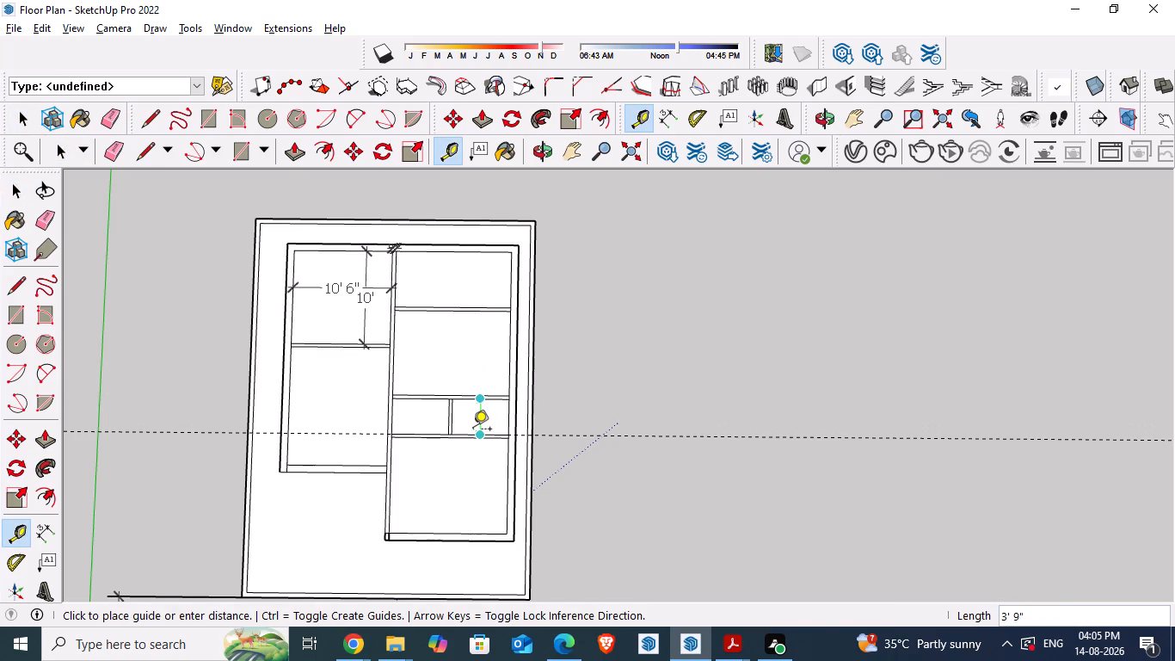
key("space")
key("t")
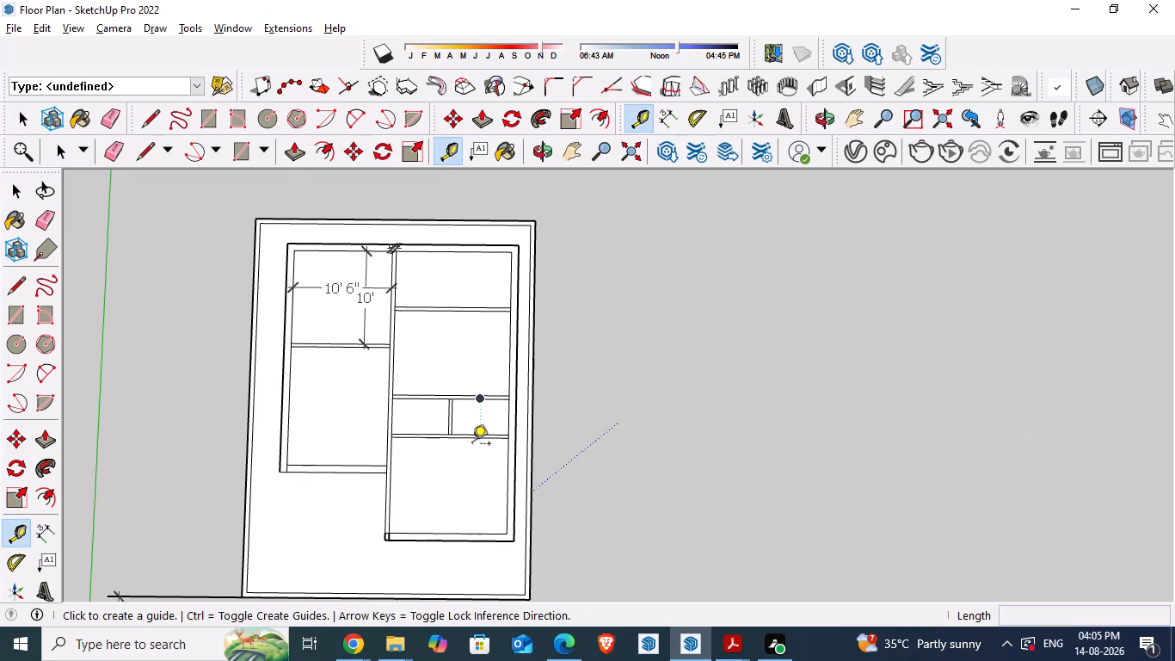
left_click(474, 442)
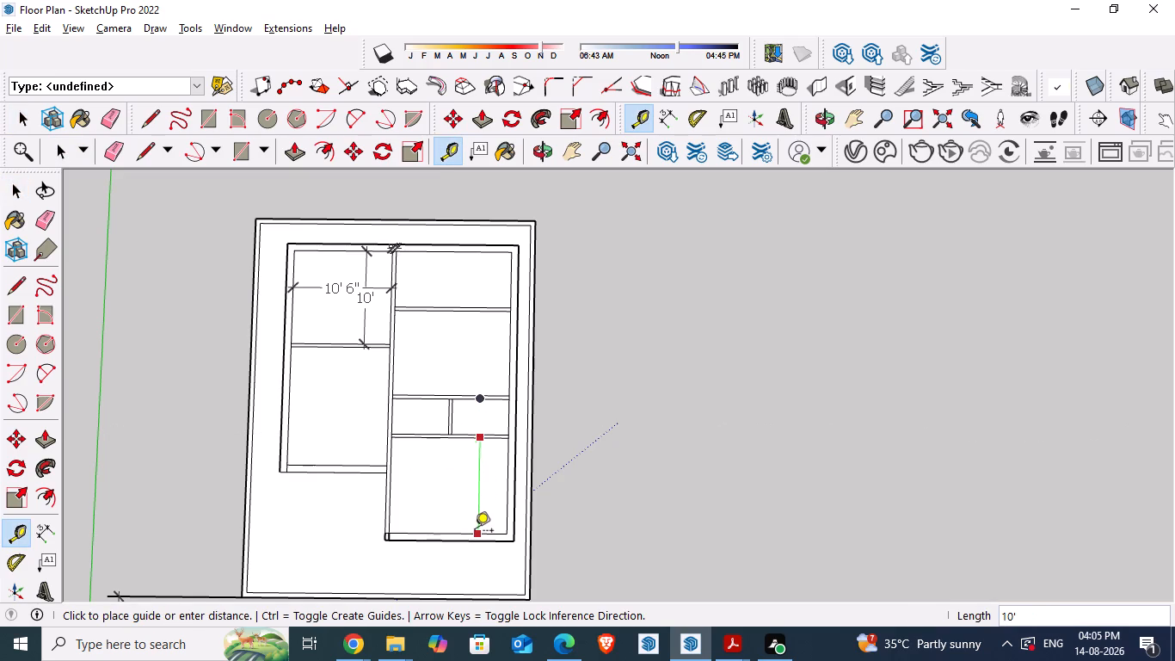
key("space")
scroll(483, 421, "down", 4)
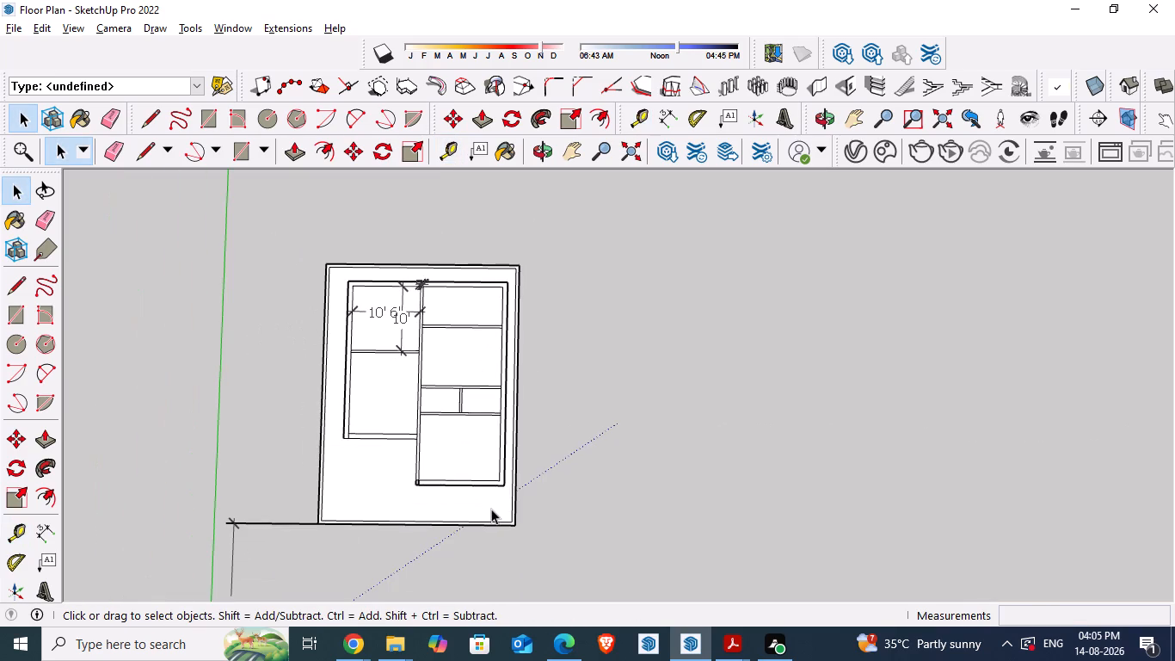
Check the parking column in the reference PDF and draw a line in SketchUp extending the front bedroom wall's inner face across the parking area.
key("alt+Tab")
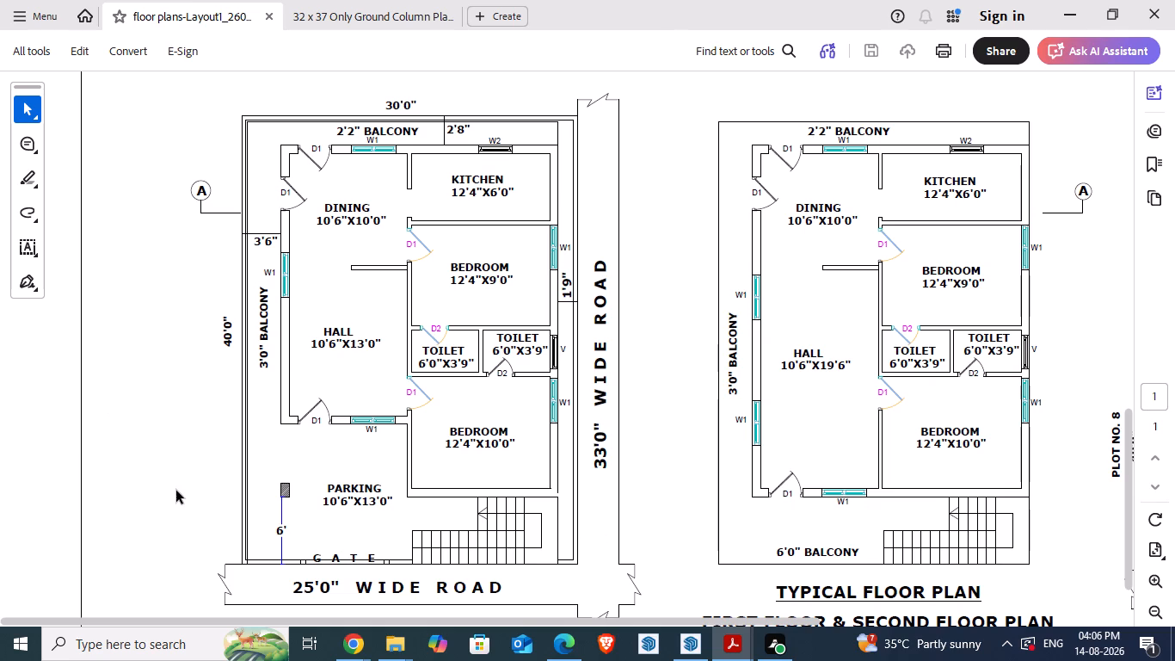
key("alt+Tab")
scroll(397, 487, "up", 5)
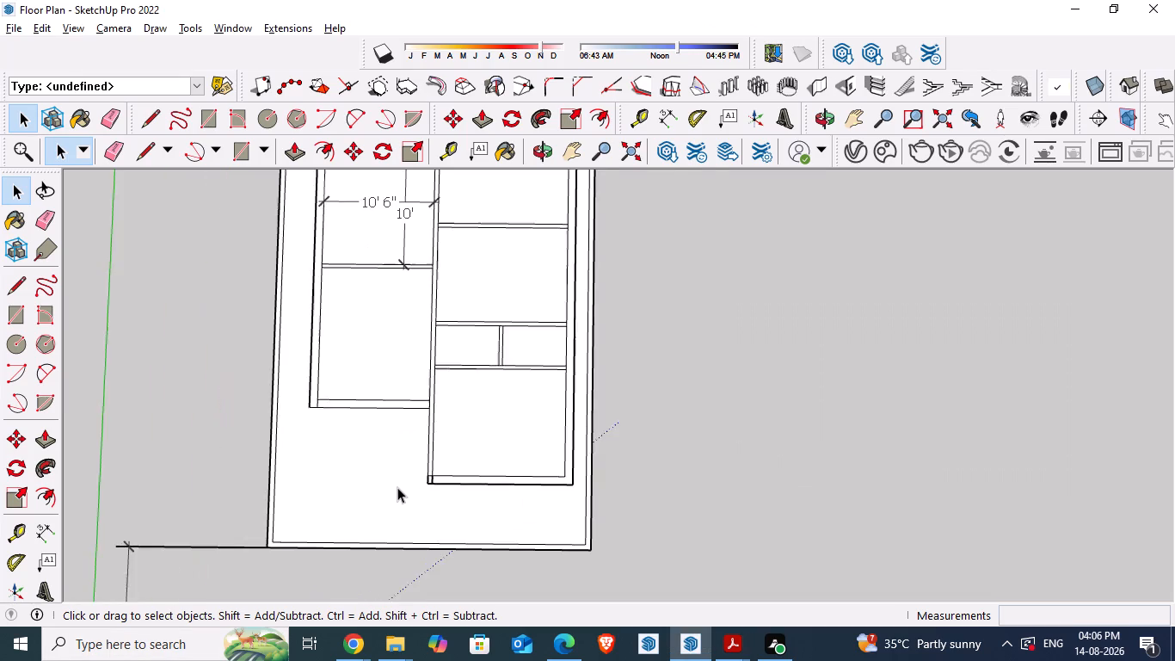
scroll(396, 488, "up", 5)
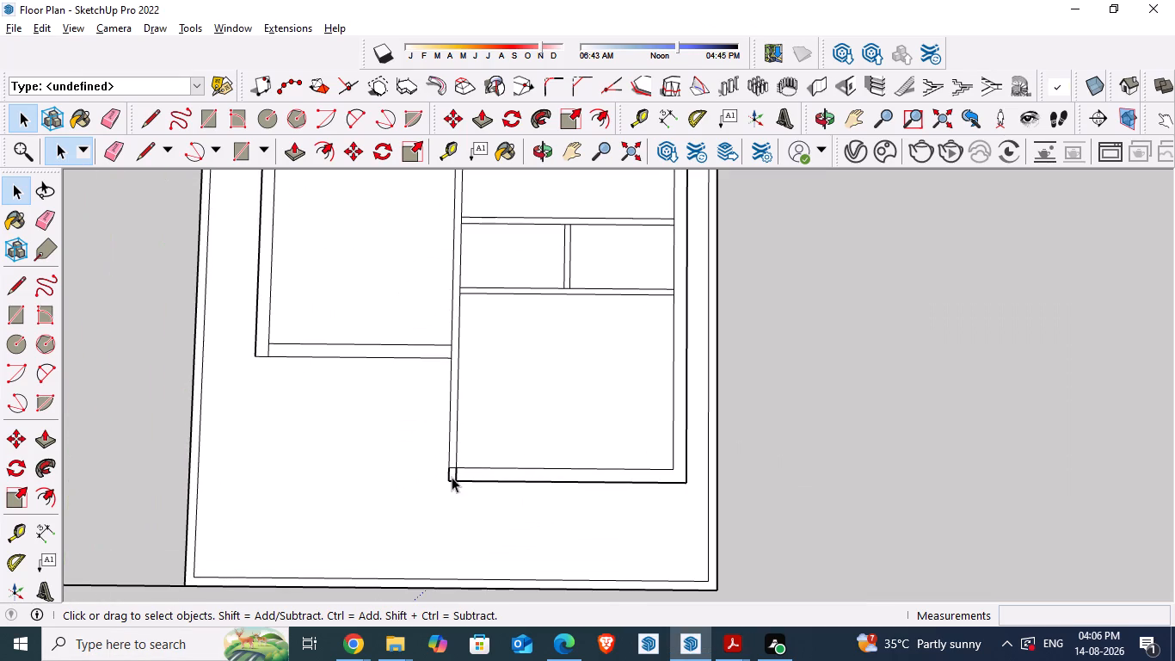
key("l")
left_click(450, 466)
left_click(225, 461)
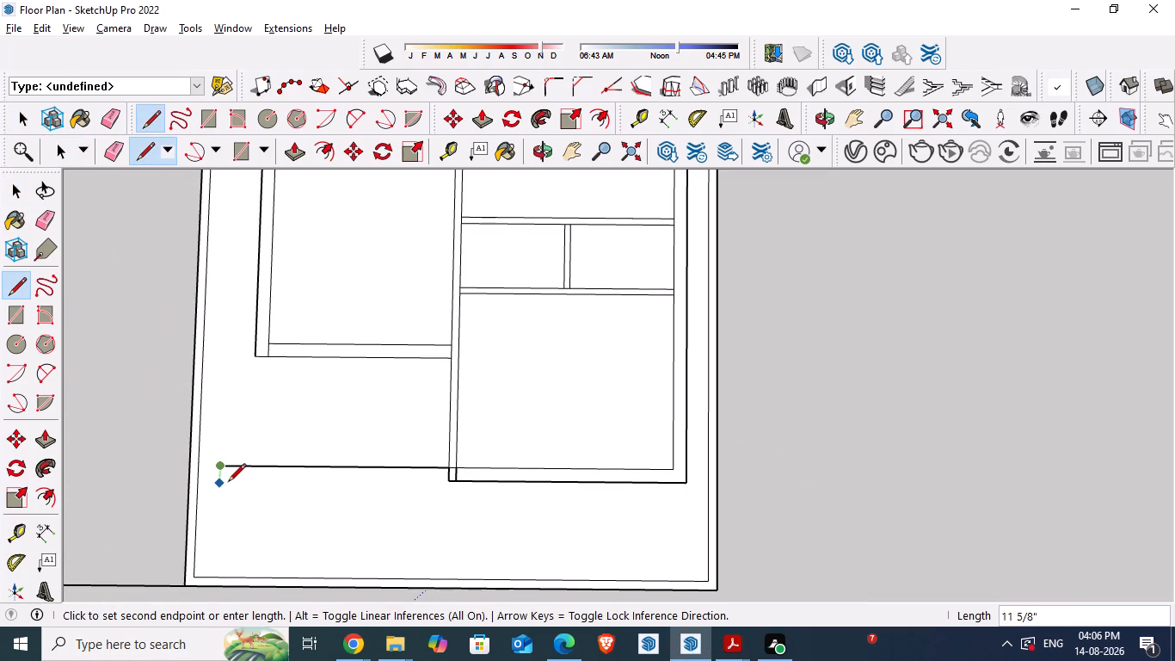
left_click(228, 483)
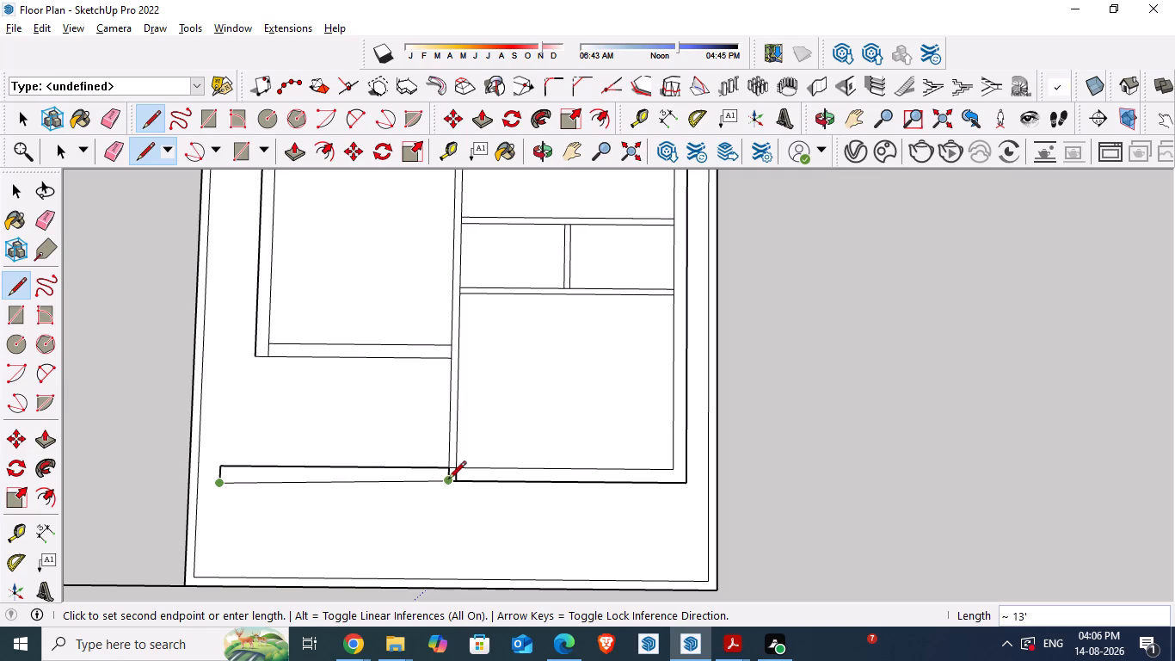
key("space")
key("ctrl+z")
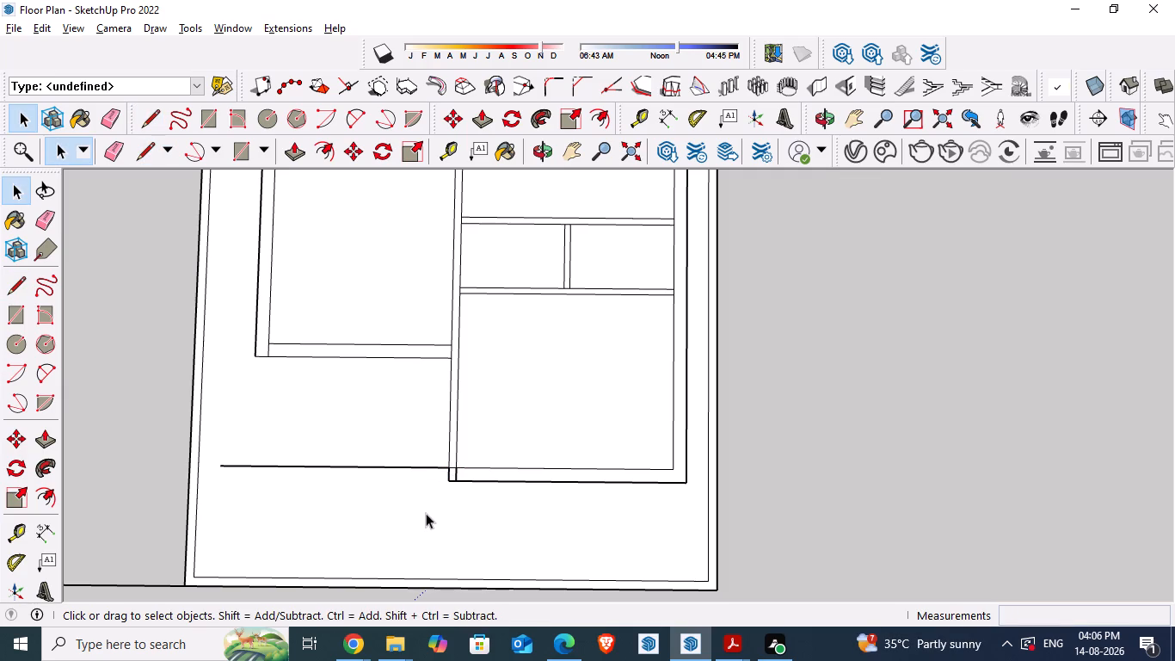
Draw a parallel line across the parking area from the front bedroom wall's outer corner, matching the first line's extent.
key("l")
left_click(449, 484)
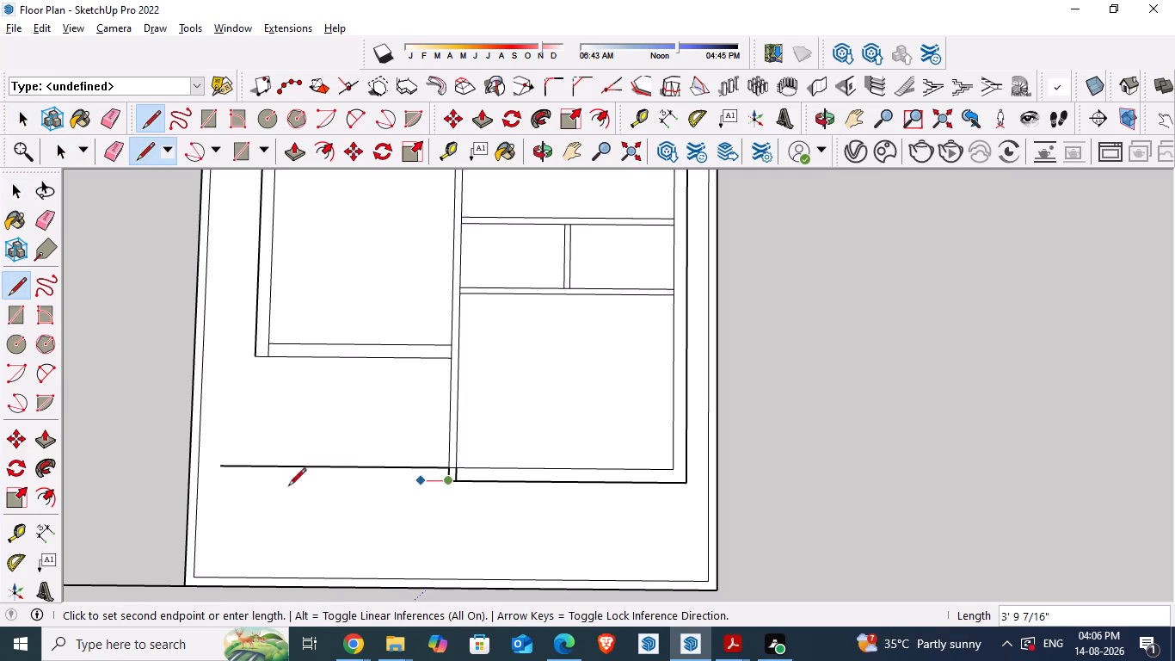
left_click(219, 489)
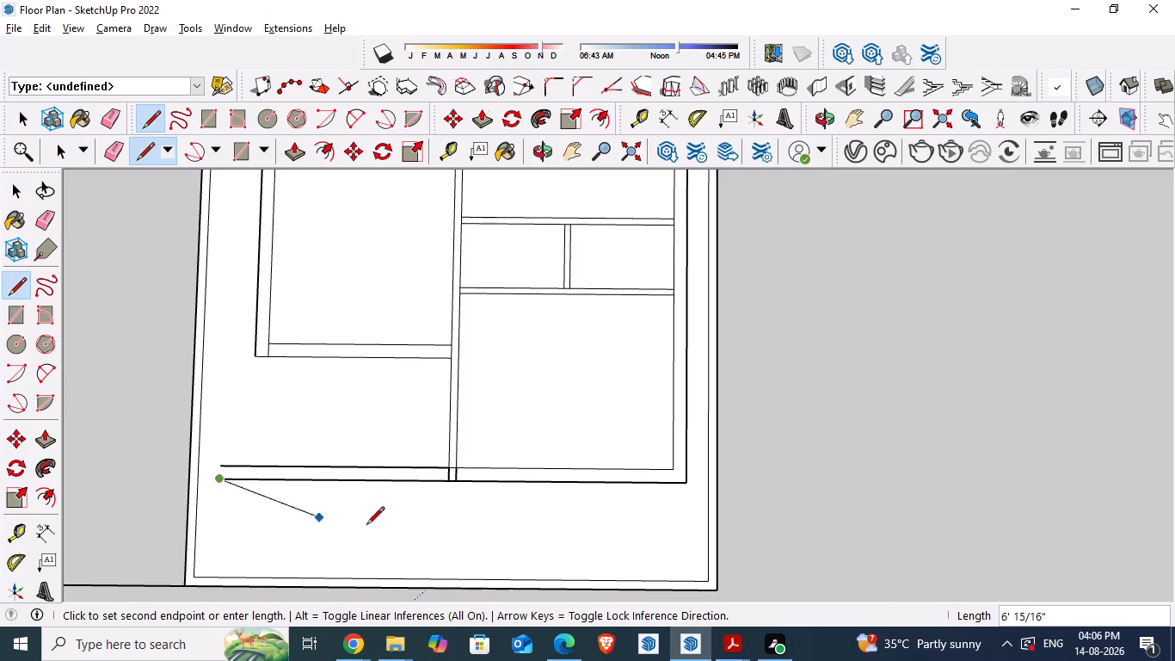
key("space")
Extend both faces of the hall's side wall with lines to the outer line across the parking area, the inner one 7' long.
key("l")
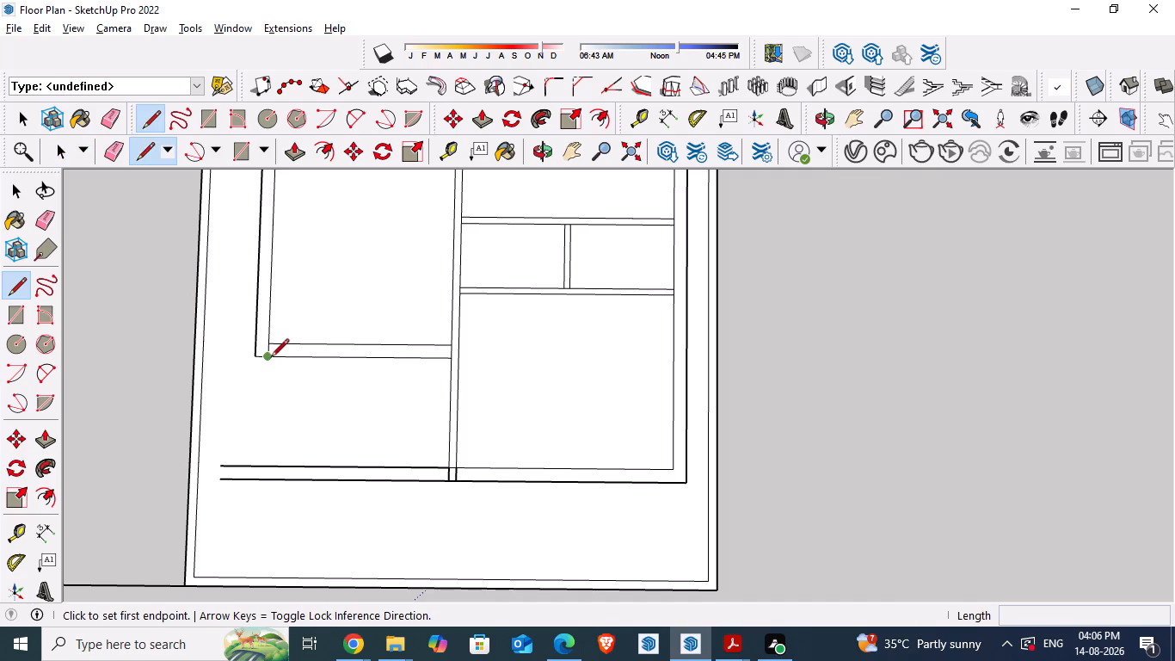
left_click(271, 356)
left_click(268, 480)
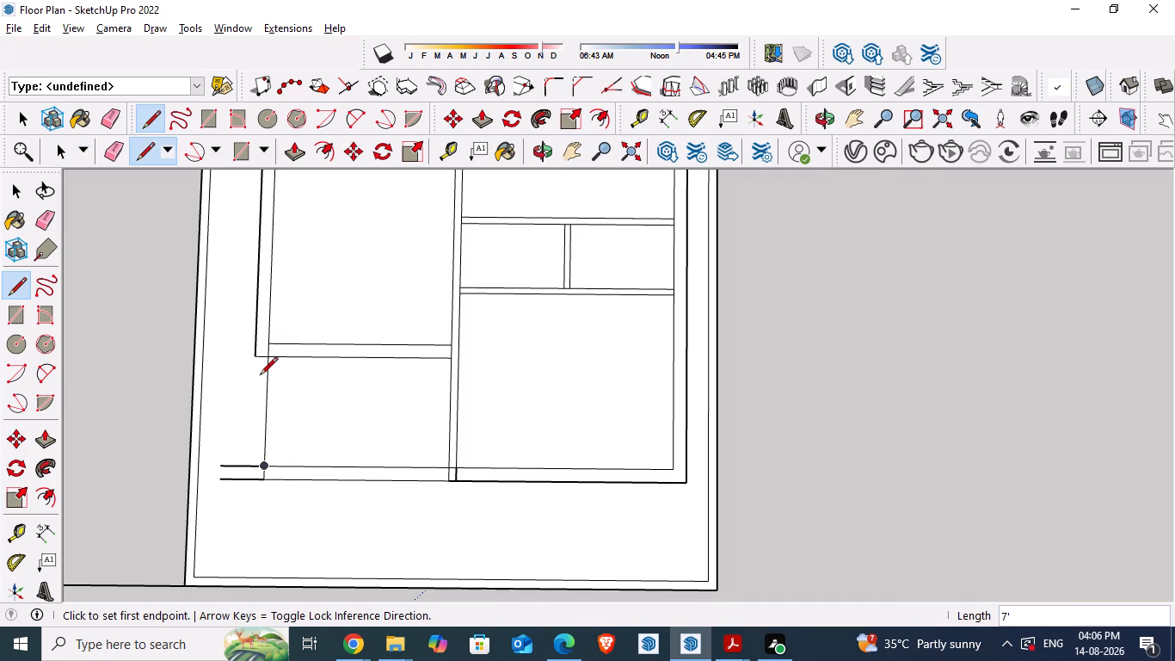
left_click(251, 355)
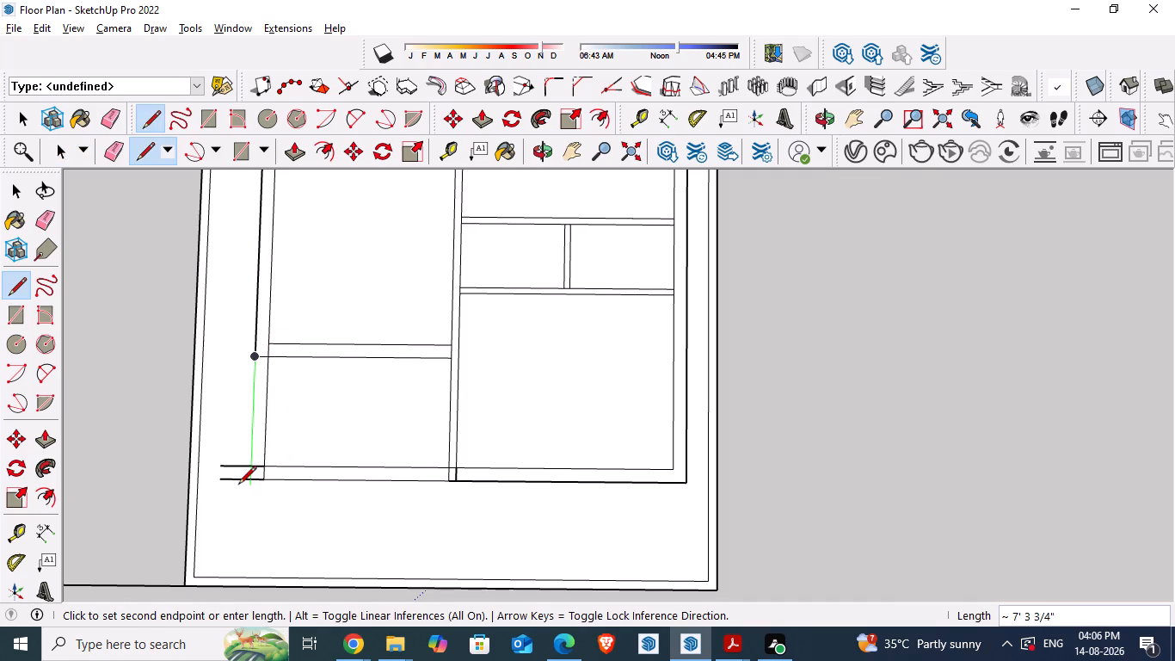
left_click(250, 478)
key("space")
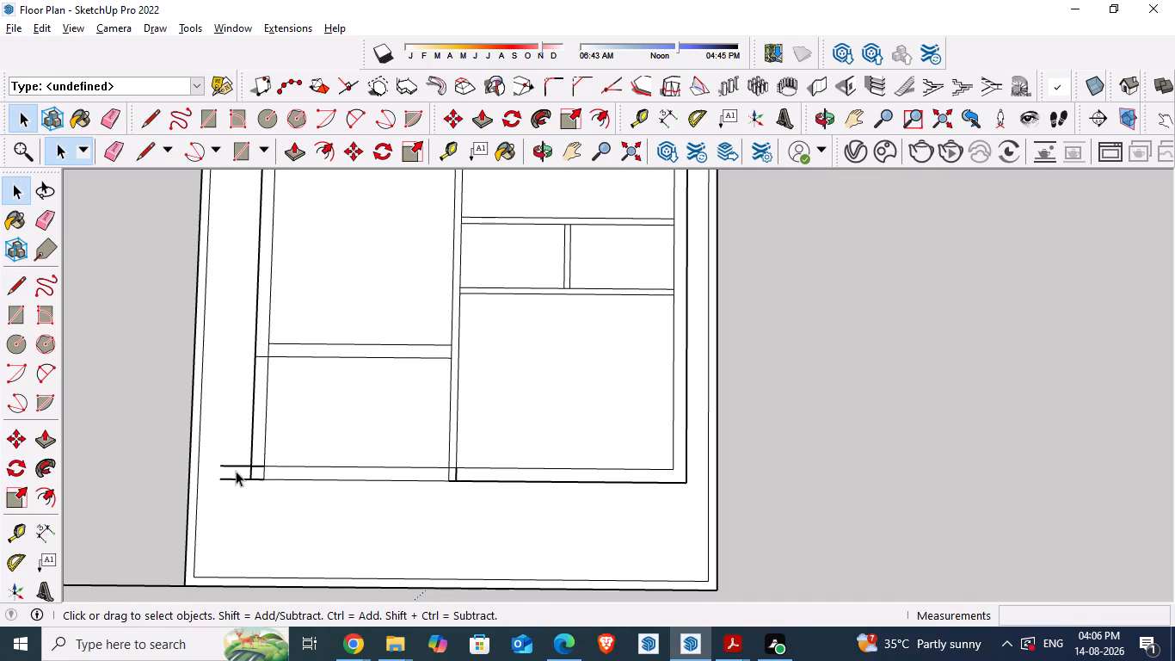
Delete the construction lines running past and between the parking column and the walls, keeping only the column's small square outline.
left_click_drag(225, 442, 227, 496)
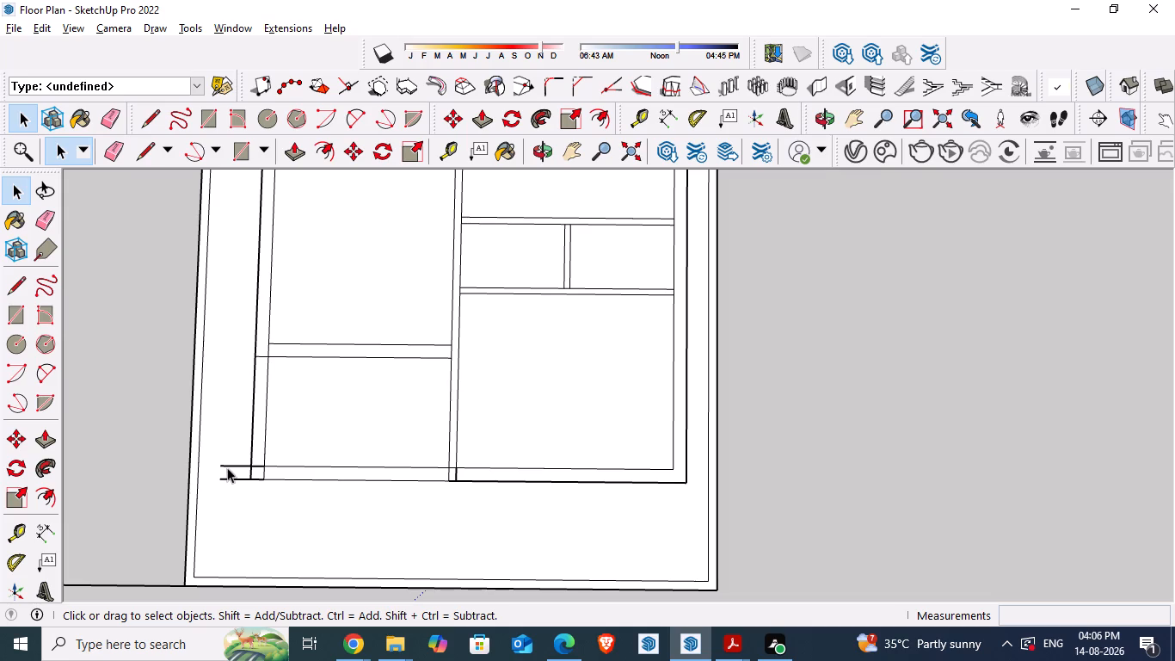
left_click(225, 462)
left_click(230, 466)
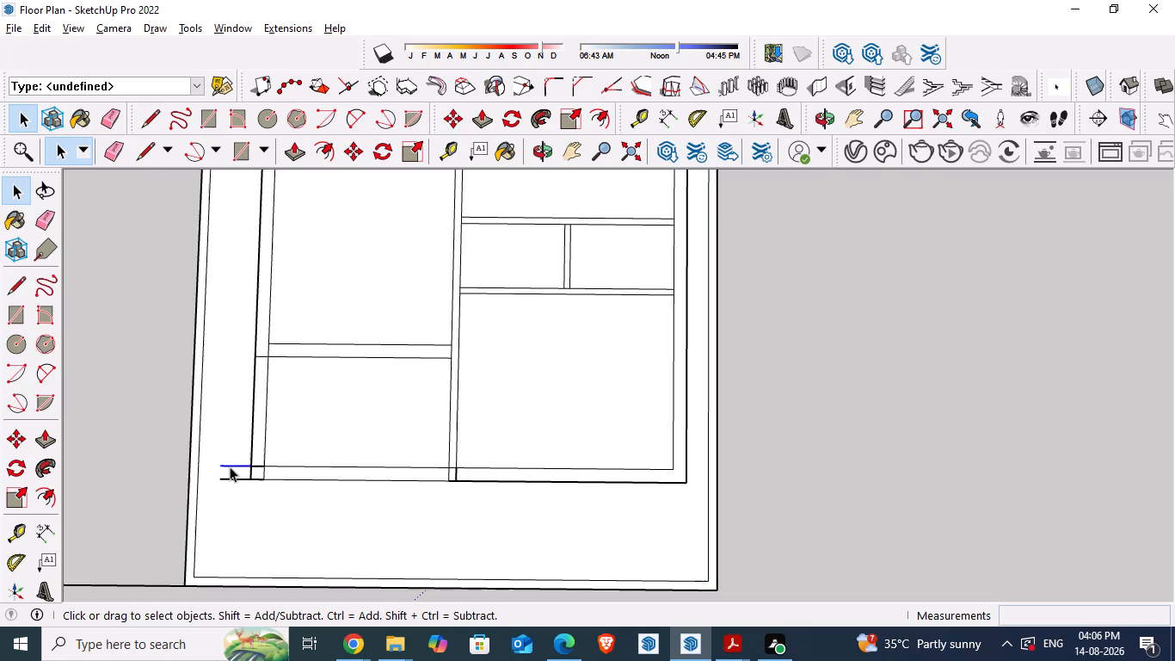
key("Delete")
double_click(237, 477)
key("Delete")
left_click(253, 413)
key("Delete")
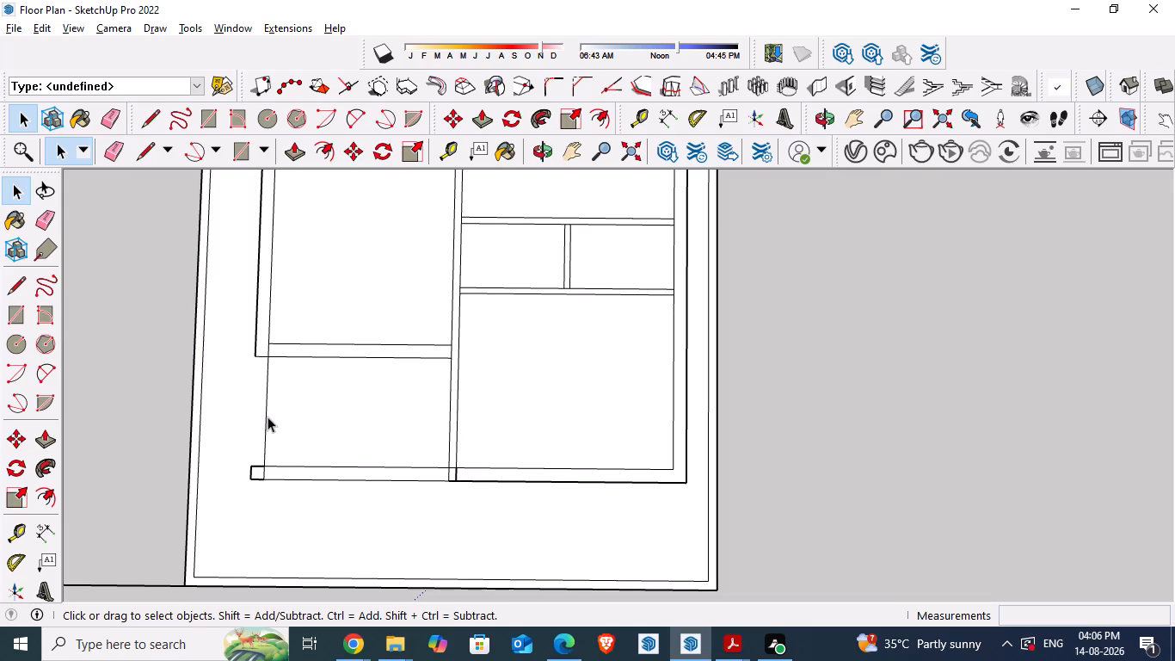
left_click(268, 417)
key("Delete")
left_click(306, 465)
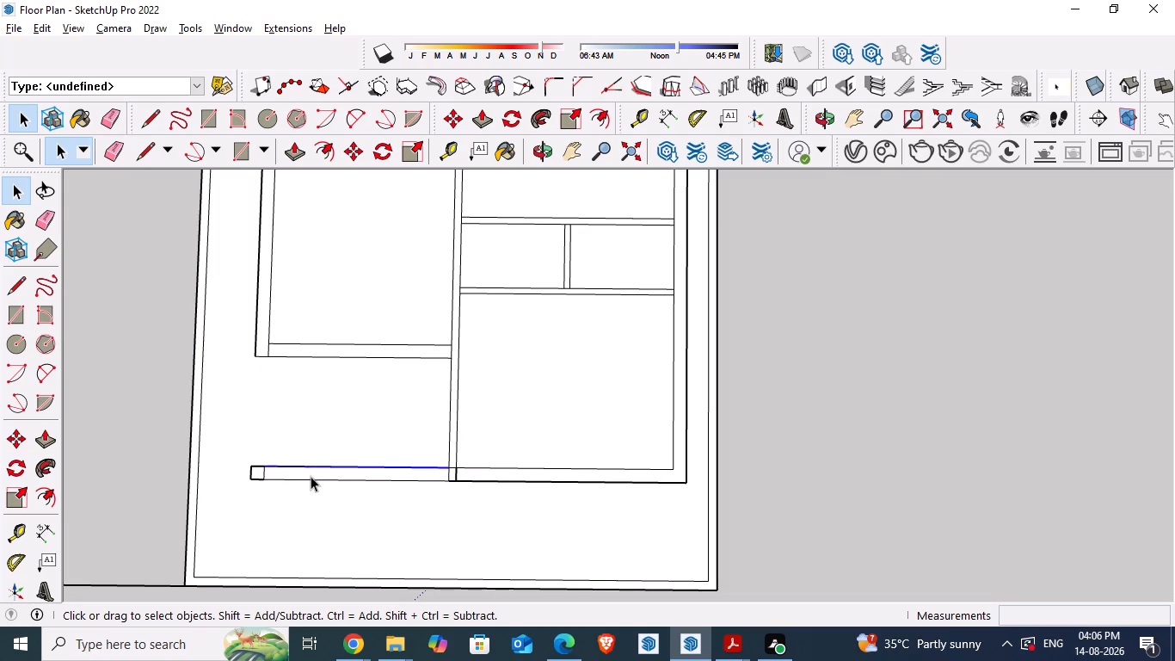
key("Delete")
left_click(312, 478)
key("Delete")
Check the column offset in the reference PDF and measure from the front boundary's inner and outer lines to the column with the Line tool.
scroll(329, 442, "down", 4)
key("alt+Tab")
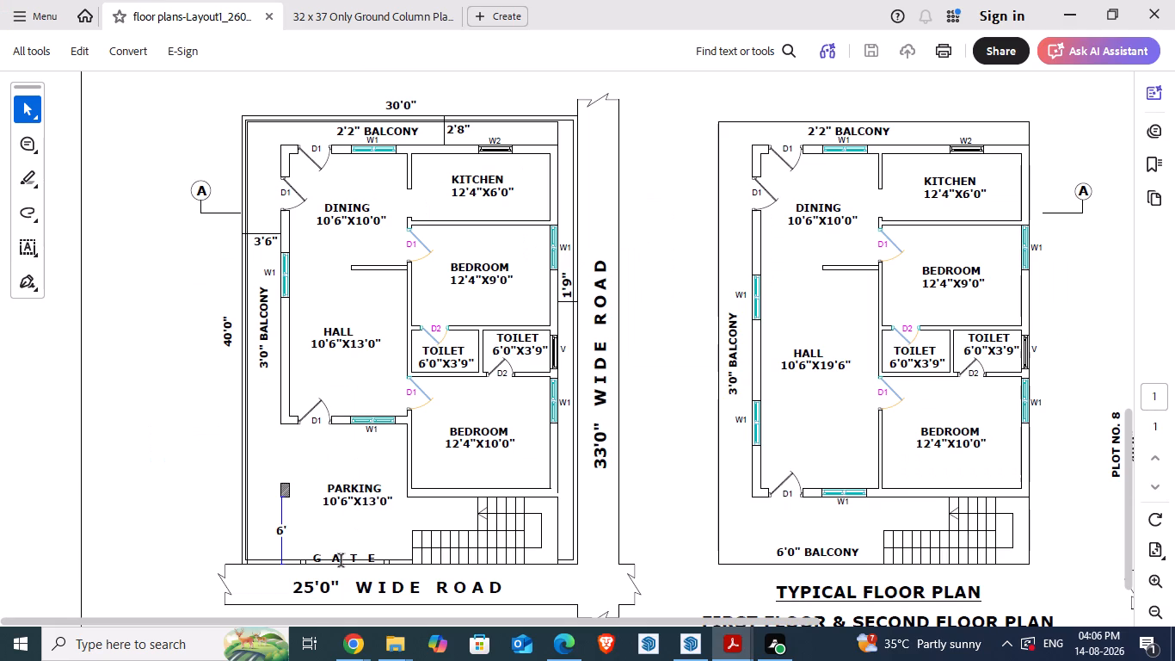
key("alt+Tab")
key("l")
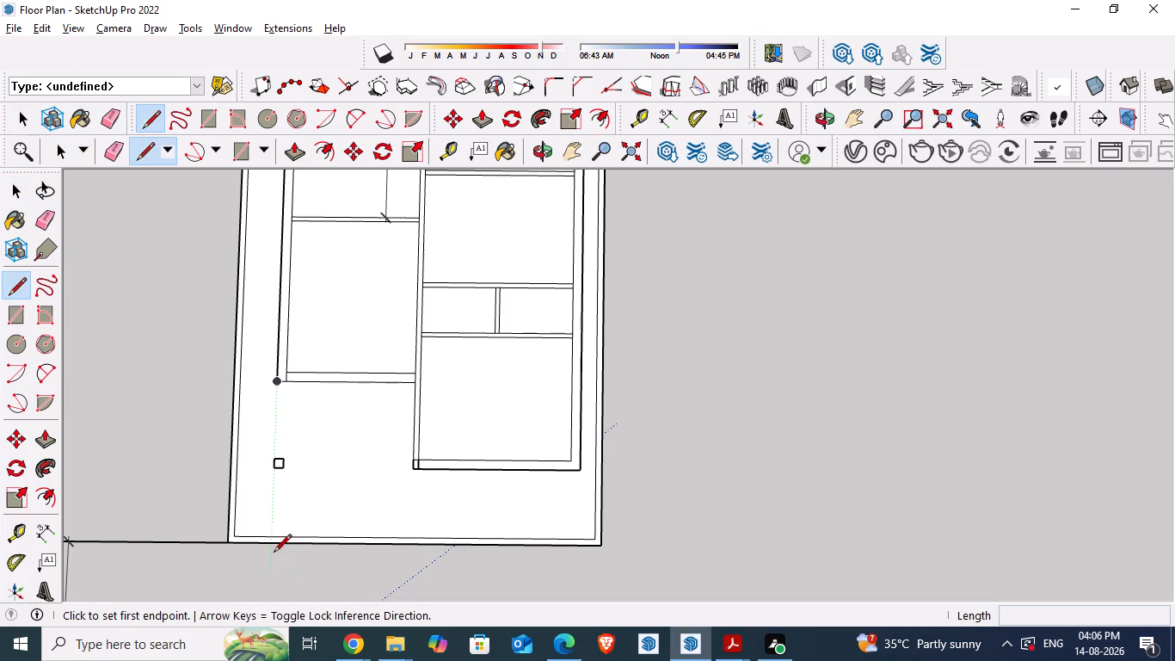
left_click(274, 534)
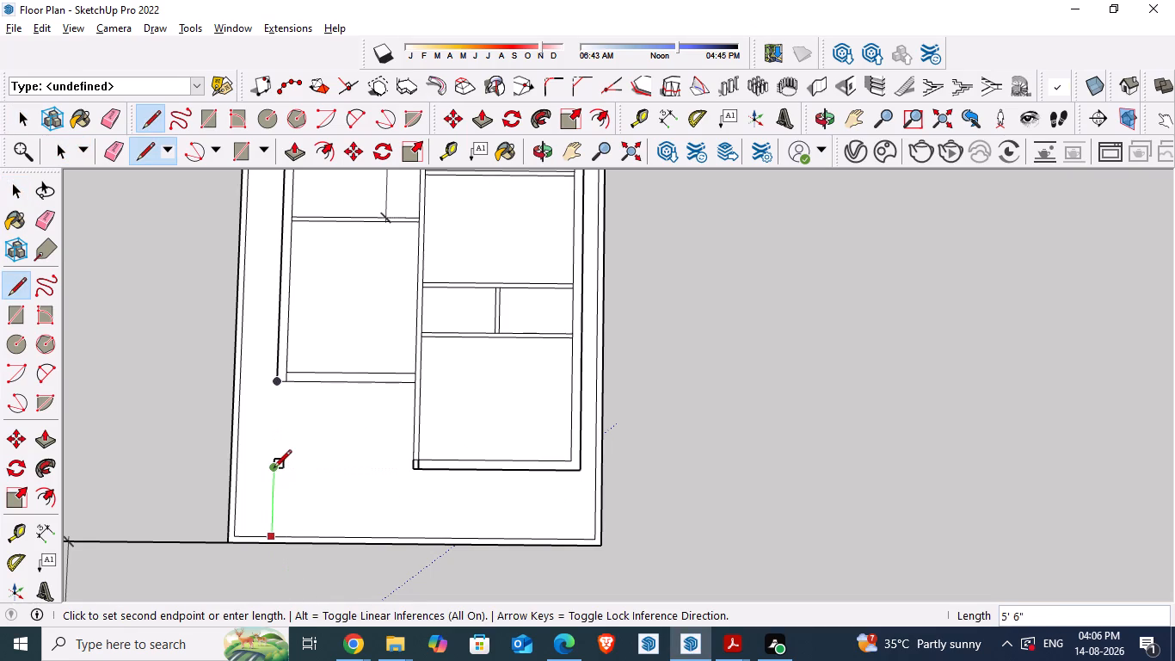
key("space")
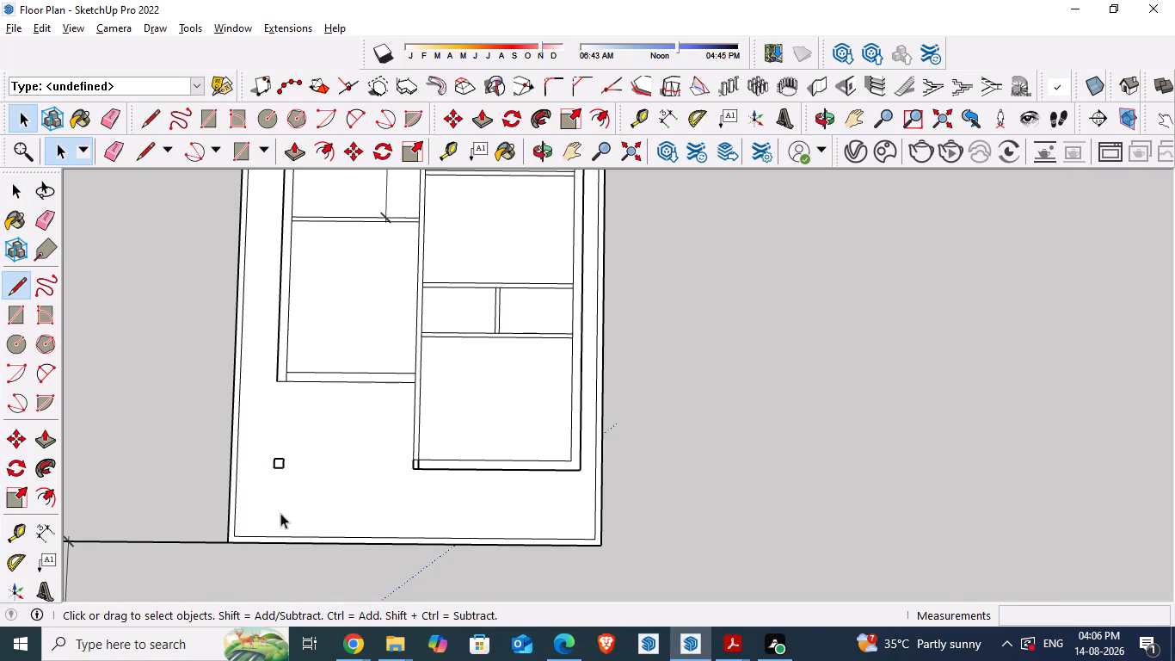
key("l")
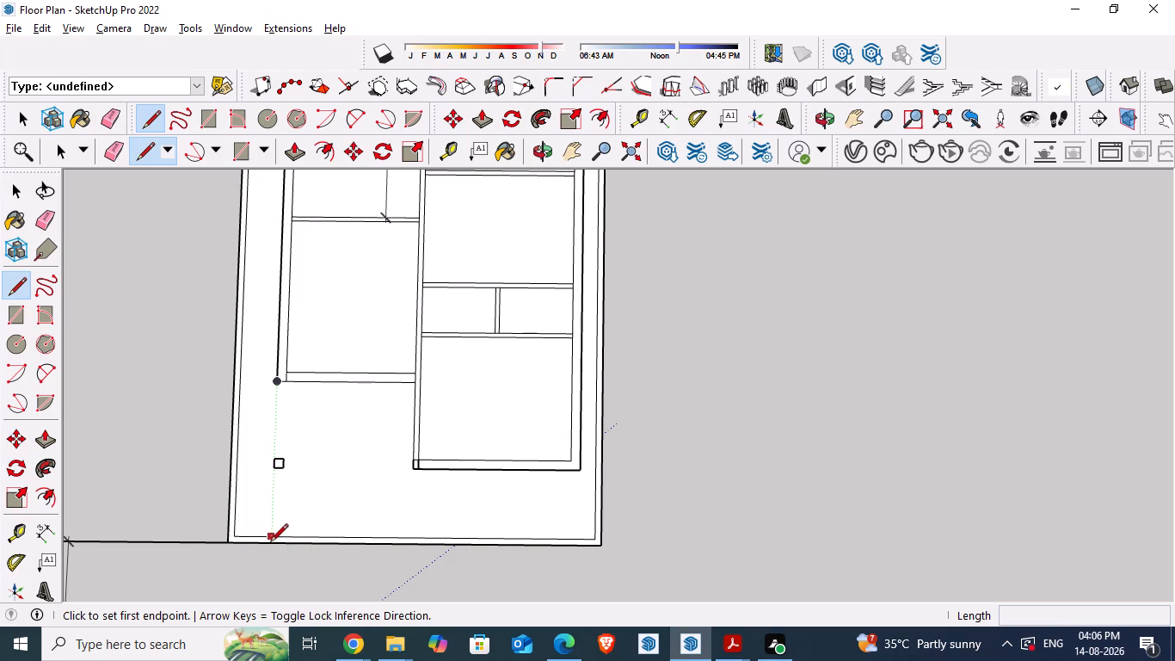
left_click(270, 546)
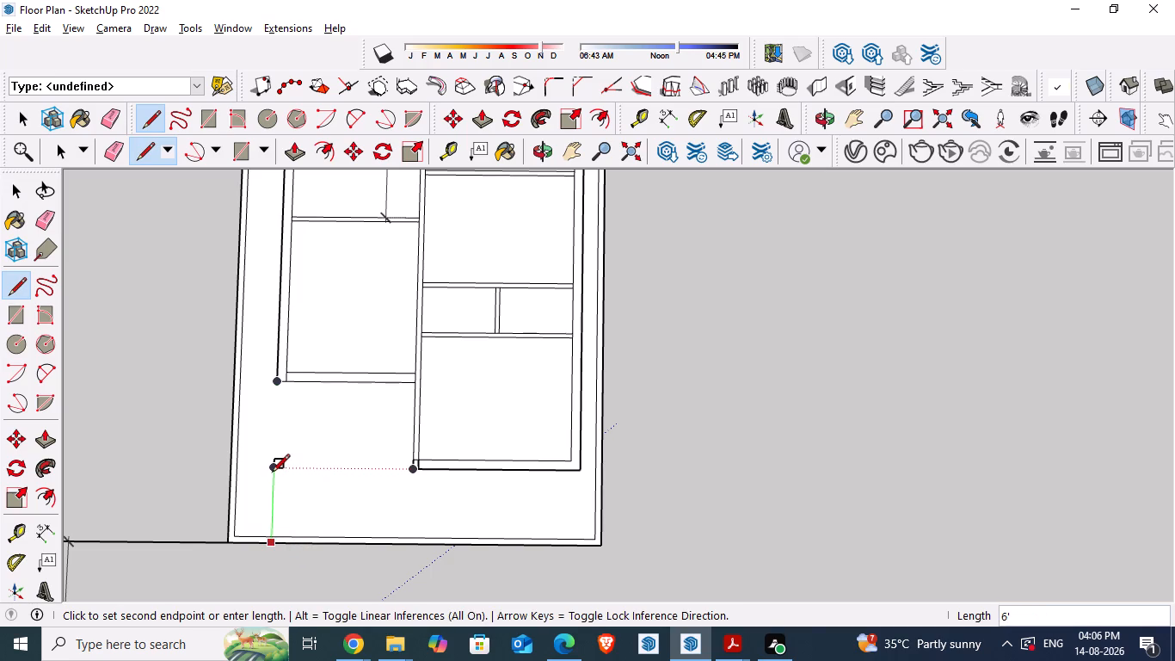
key("space")
Save the floor plan model.
scroll(340, 524, "down", 5)
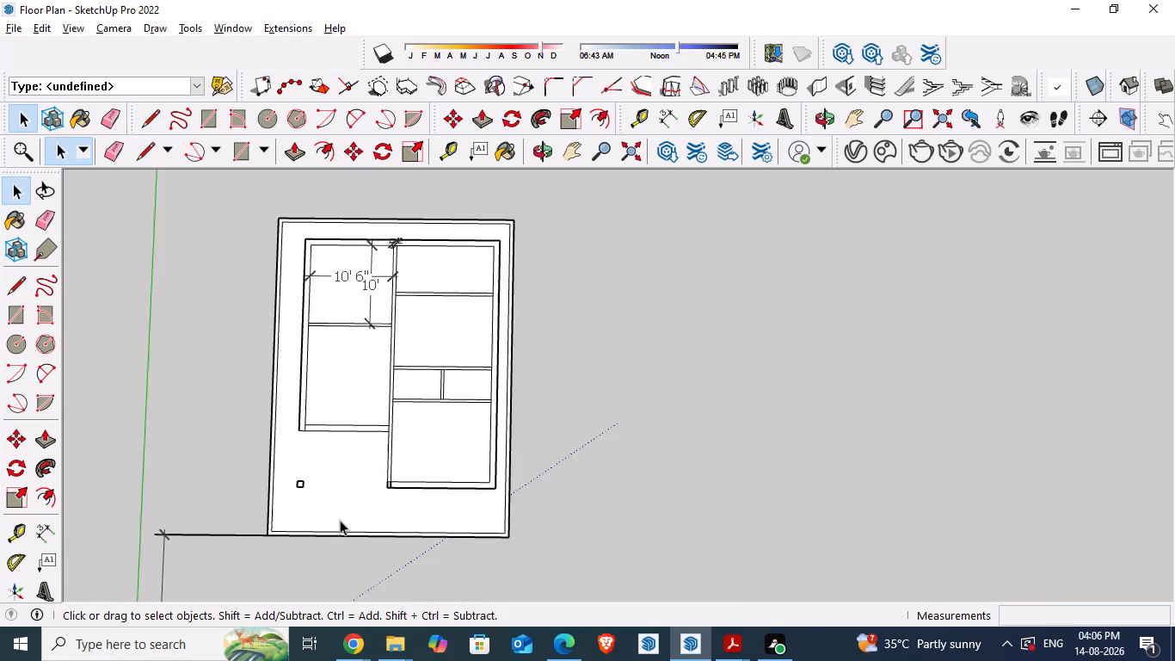
key("ctrl+s")
Measure the front boundary wall's thickness below the parking column with the Line tool.
scroll(291, 545, "up", 11)
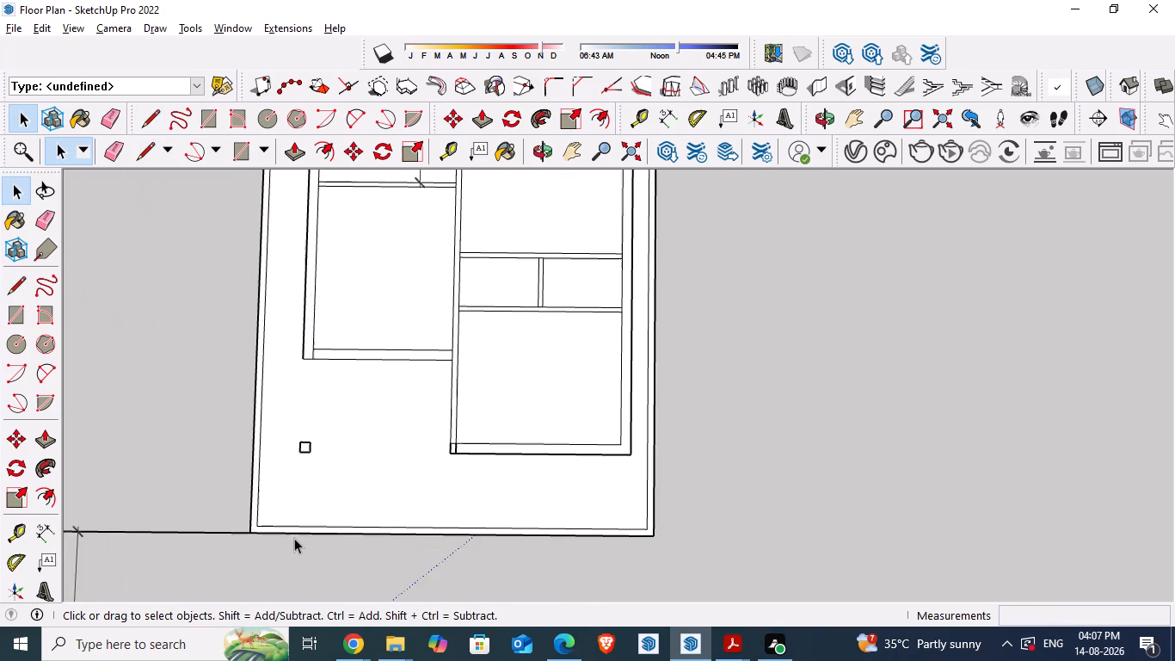
scroll(294, 538, "up", 4)
key("l")
left_click(295, 532)
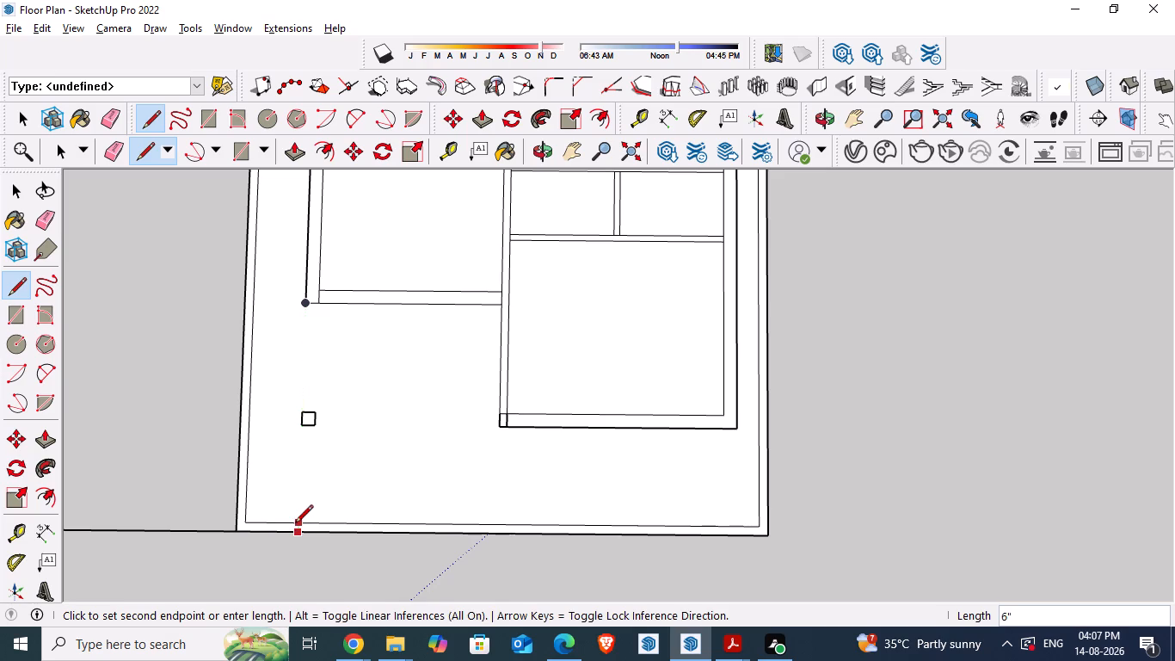
key("space")
scroll(314, 534, "down", 7)
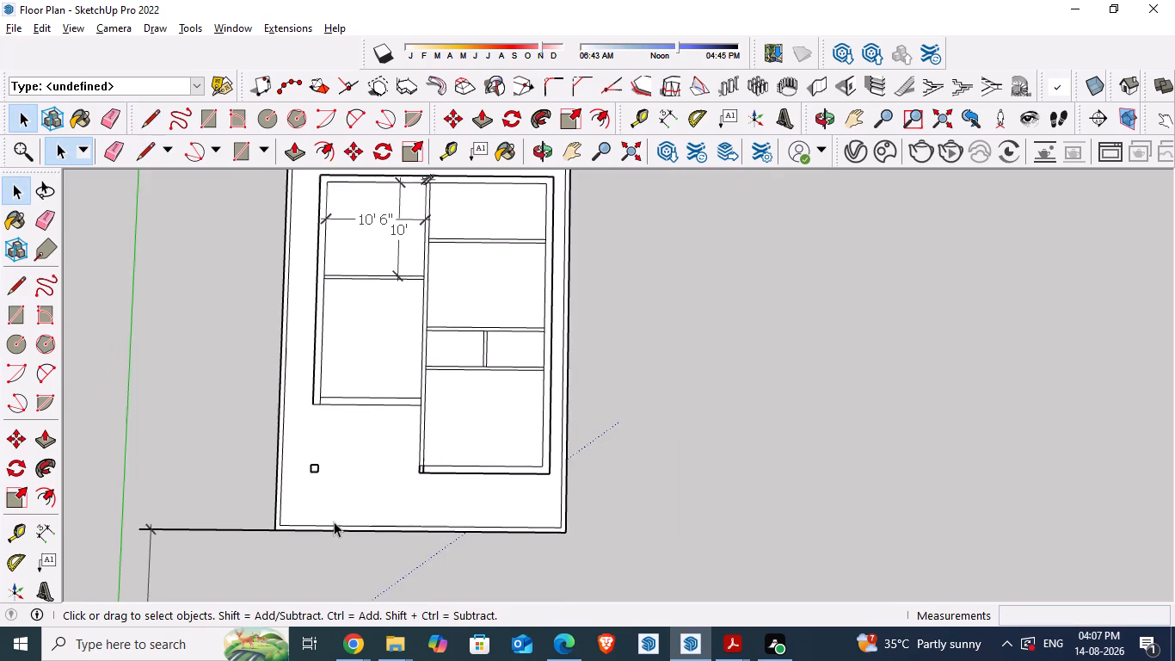
scroll(322, 549, "up", 2)
scroll(319, 550, "down", 3)
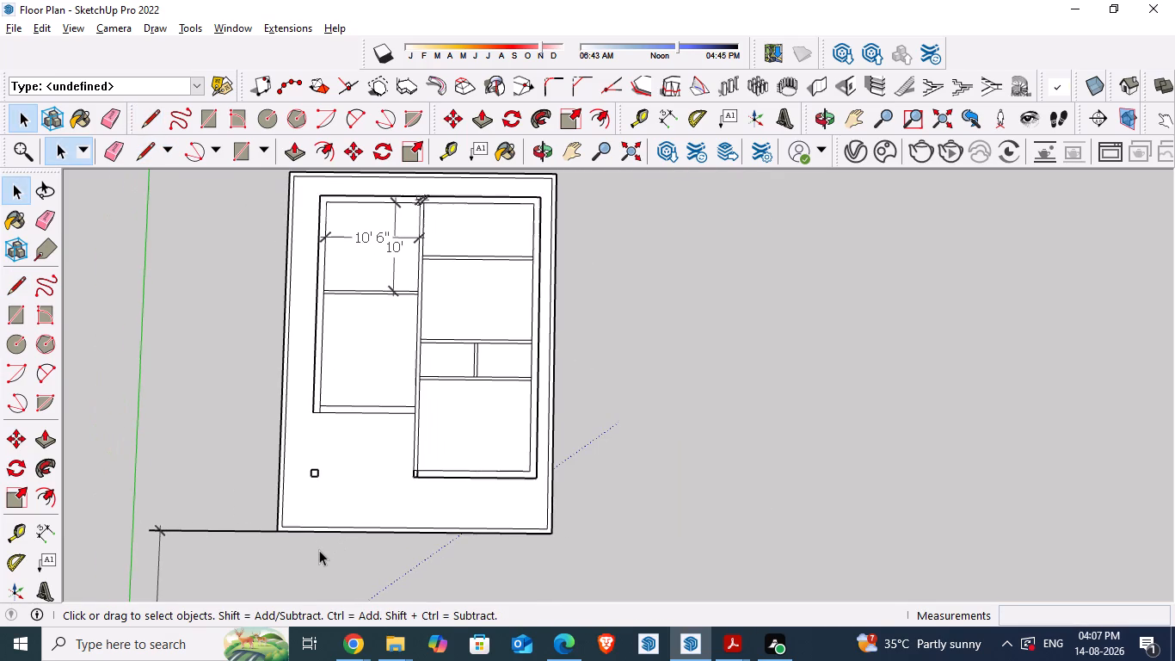
Compare with the reference PDF and delete the two short leftover lines inside the front bedroom wall's corner beside the parking area.
key("alt+Tab")
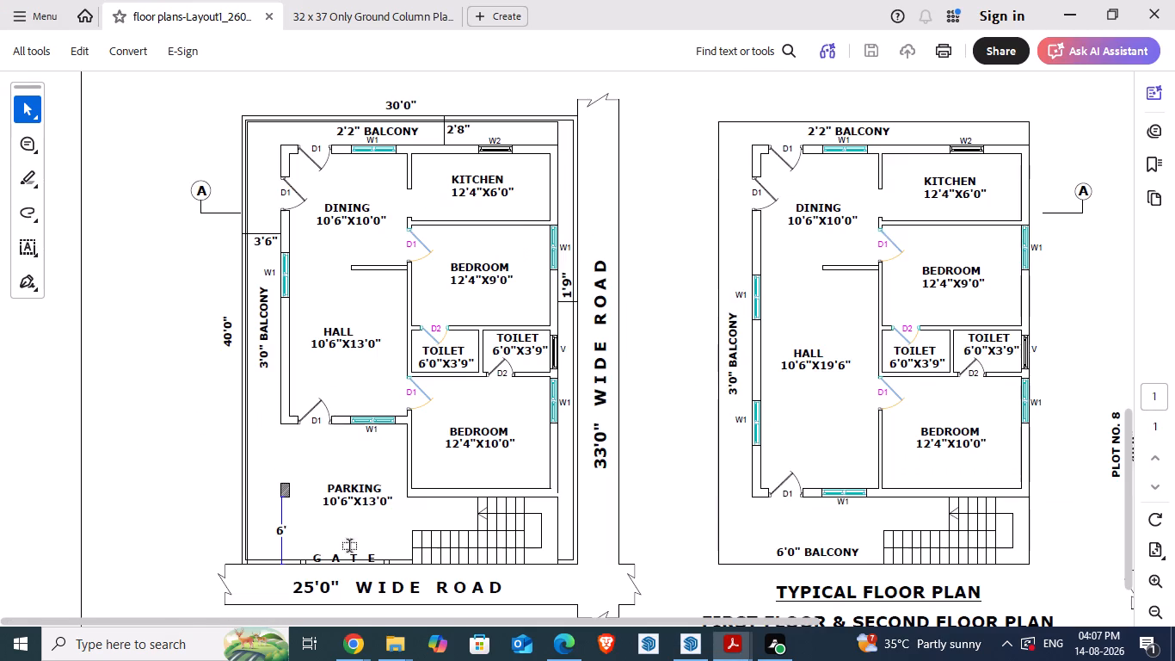
key("alt+Tab")
scroll(432, 520, "up", 10)
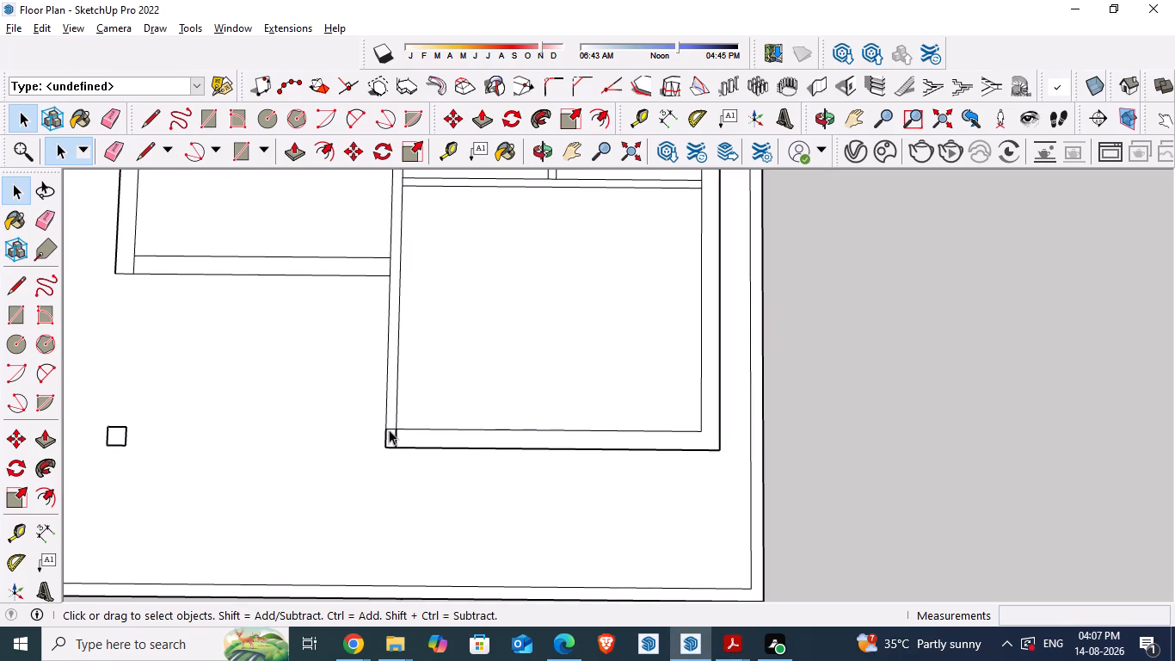
left_click(391, 428)
key("Delete")
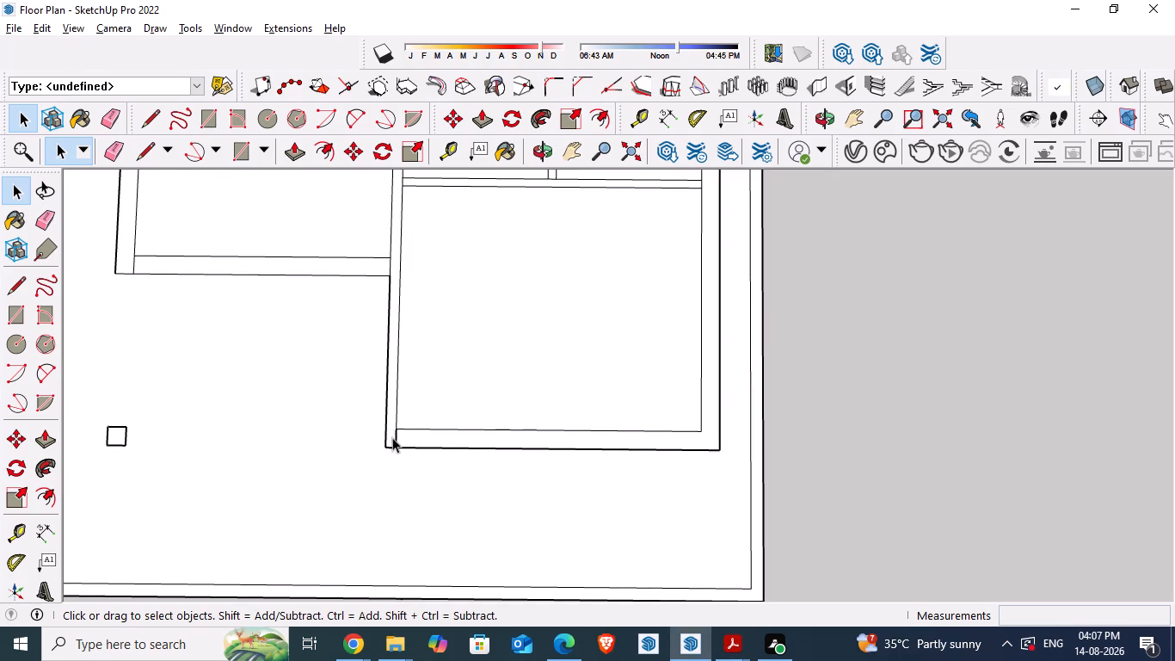
left_click(395, 440)
key("Delete")
scroll(348, 508, "down", 10)
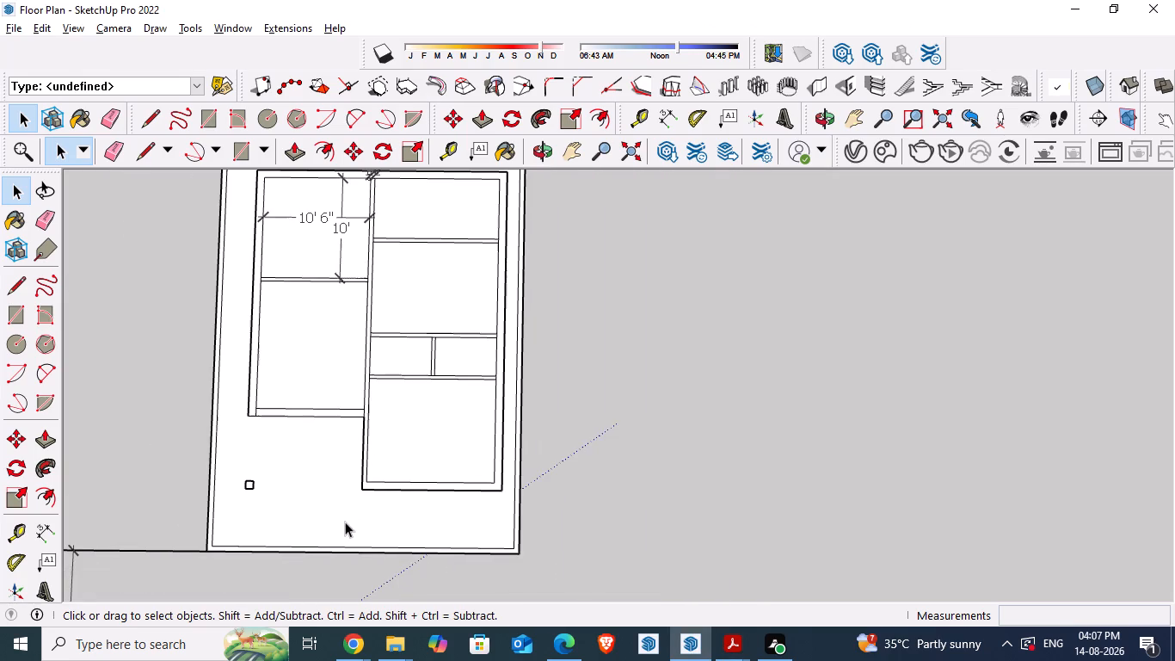
Compare the wall layout around the hall, front bedroom and parking area with the ground floor plan in the reference PDF.
key("alt+Tab")
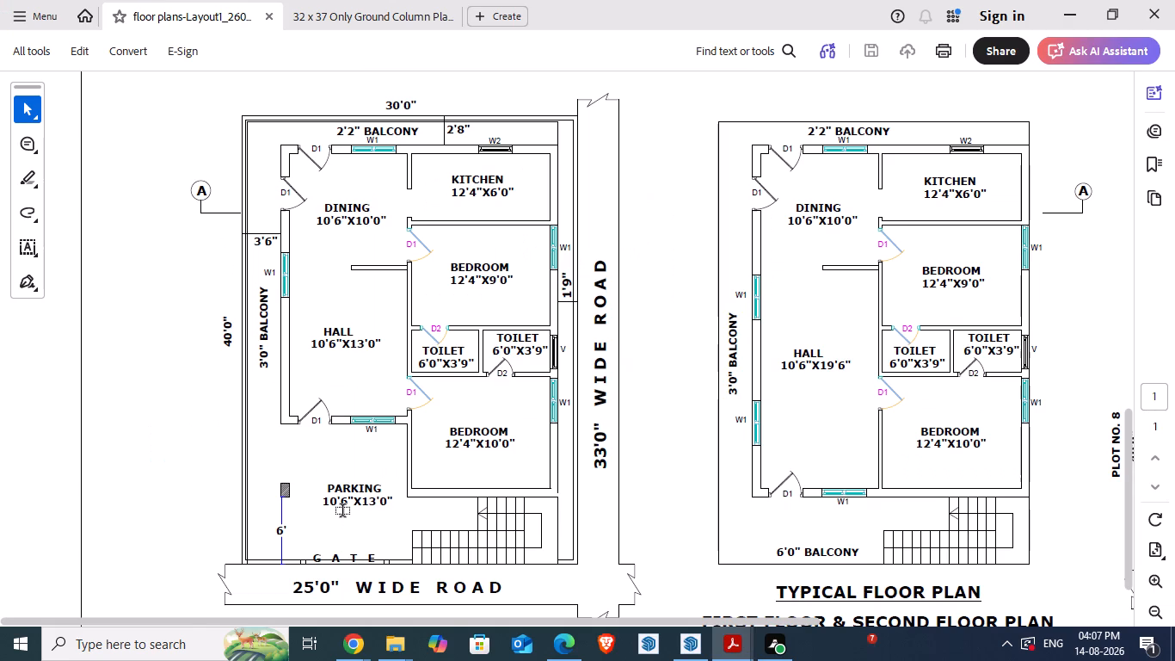
key("alt+Tab")
key("alt+Tab")
key("alt+Tab")
scroll(380, 416, "up", 7)
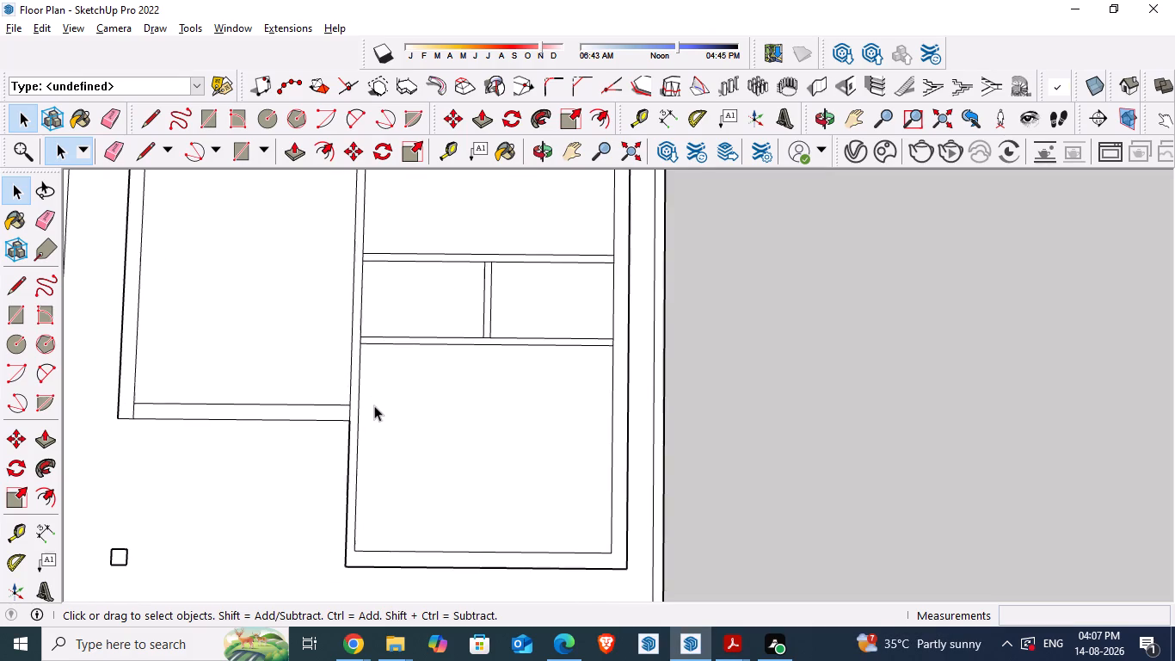
scroll(377, 411, "down", 3)
key("alt+Tab")
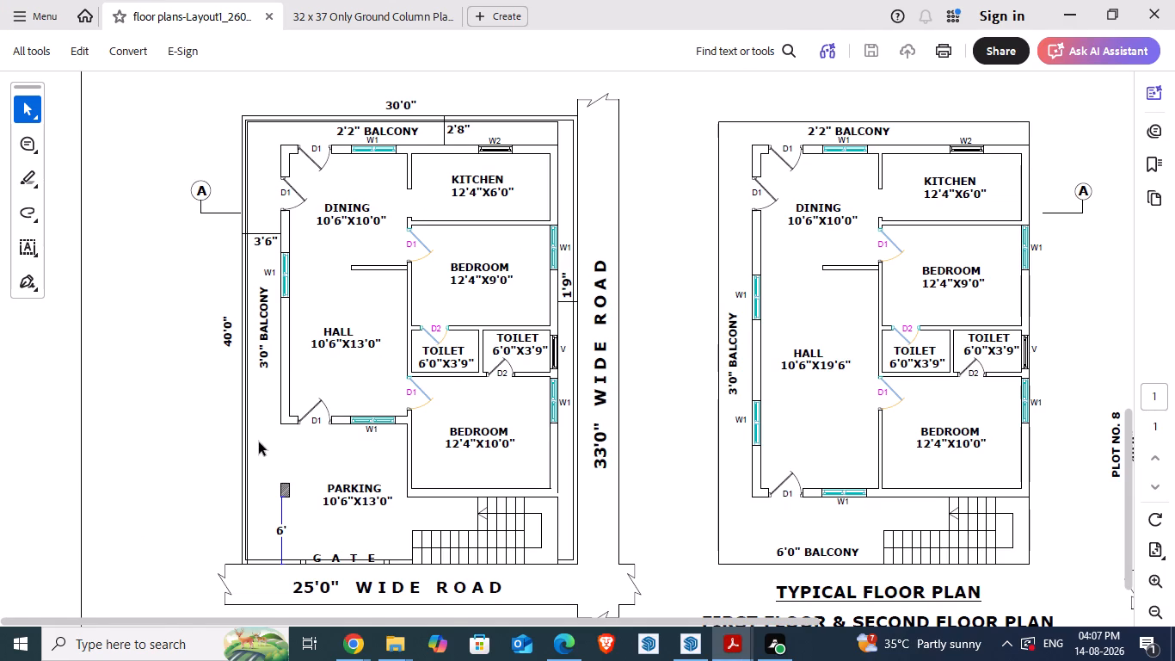
key("alt+Tab")
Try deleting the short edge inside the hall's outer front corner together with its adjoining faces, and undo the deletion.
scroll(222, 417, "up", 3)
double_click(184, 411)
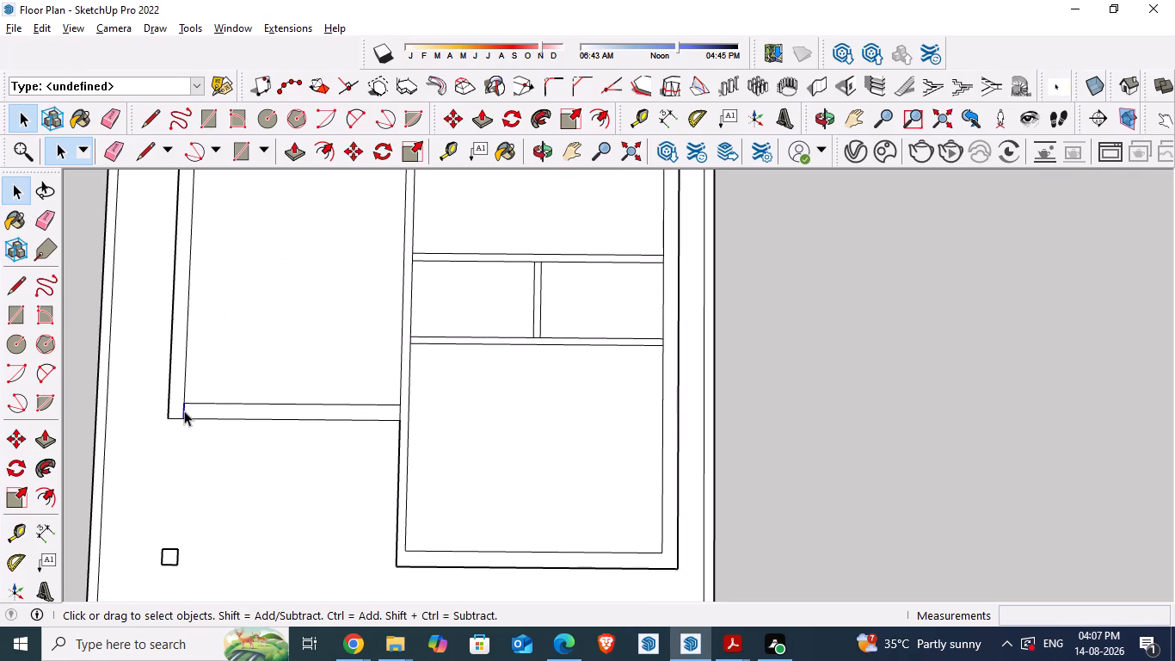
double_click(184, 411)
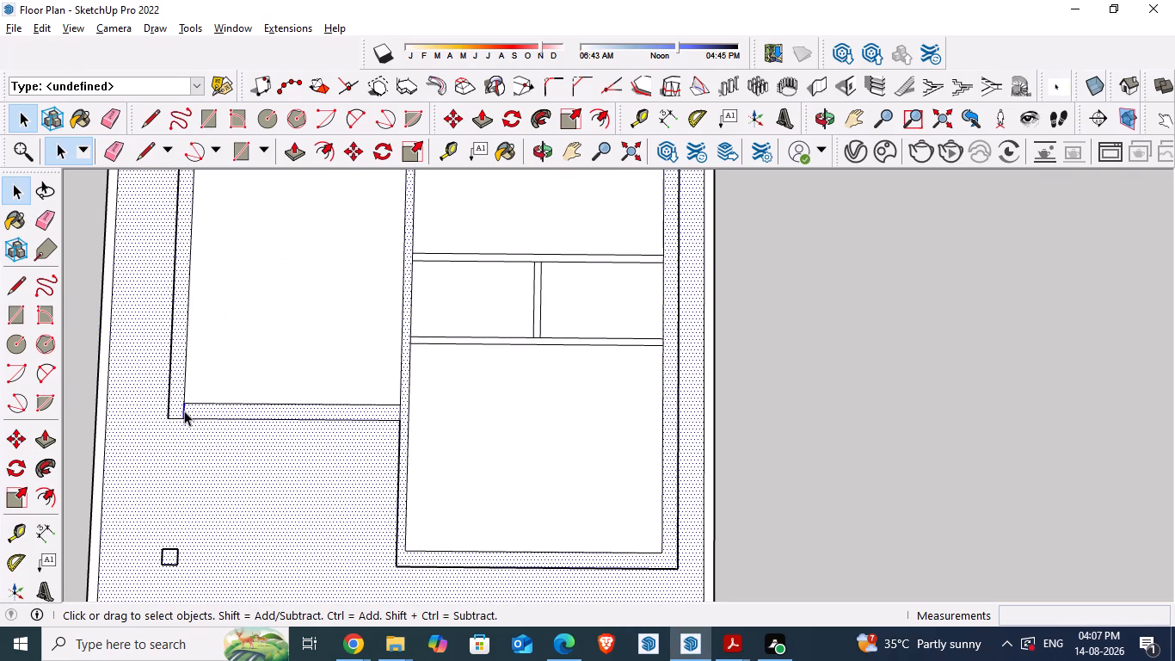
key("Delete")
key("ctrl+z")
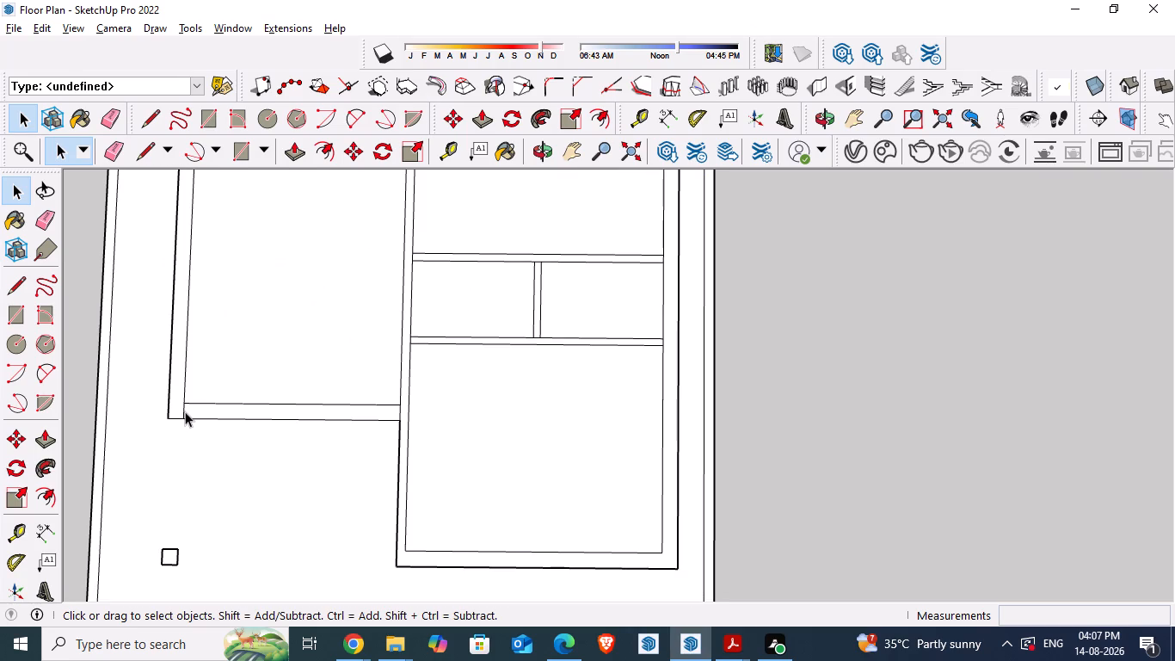
Delete only the short leftover edge inside the hall's outer front corner and save the model.
left_click(185, 411)
key("Delete")
scroll(243, 531, "down", 7)
key("ctrl+s")
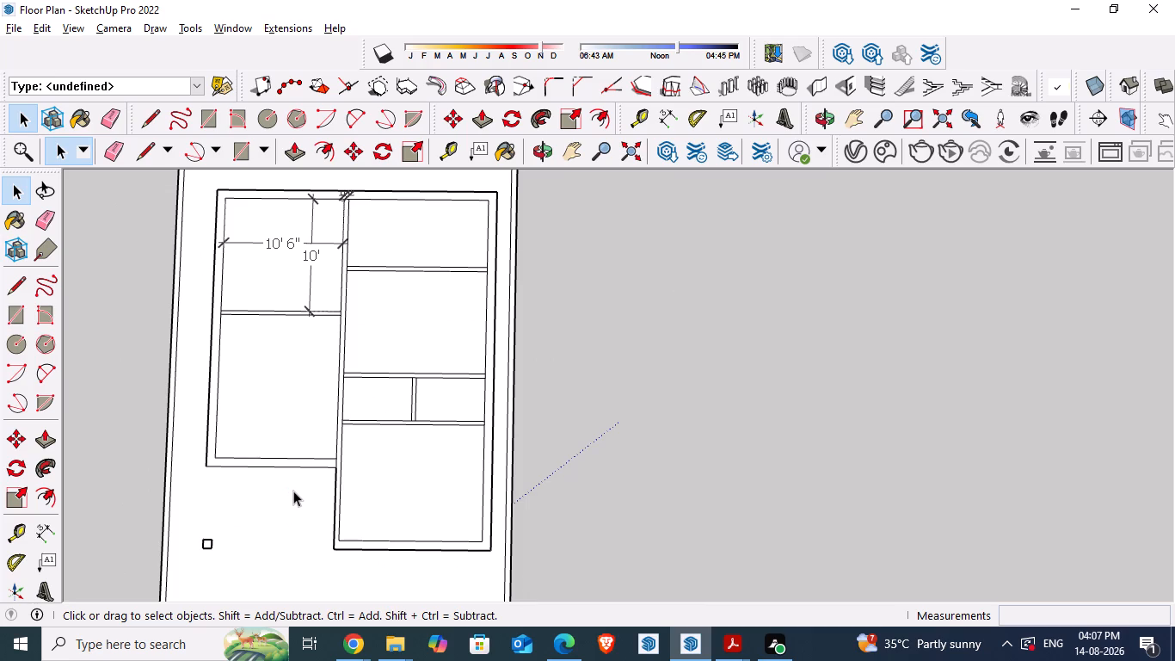
Compare with the reference PDF and delete the dining room's 10' 6" and 10' dimensions and the small dimension atop the central partition wall.
key("alt+Tab")
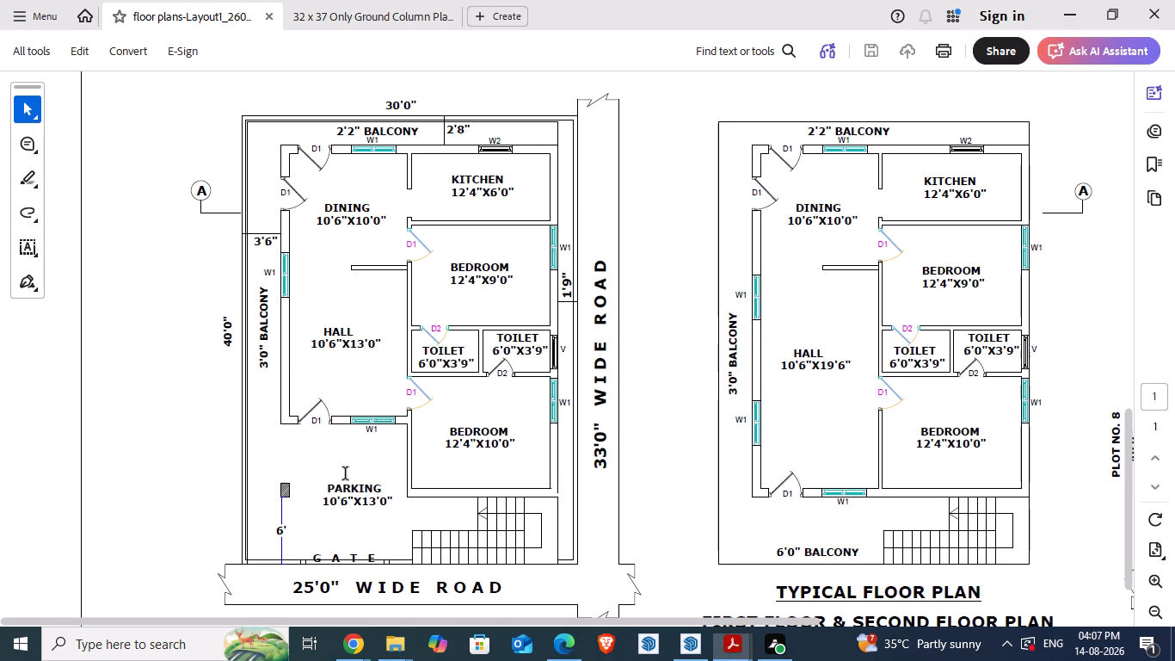
scroll(346, 474, "down", 2)
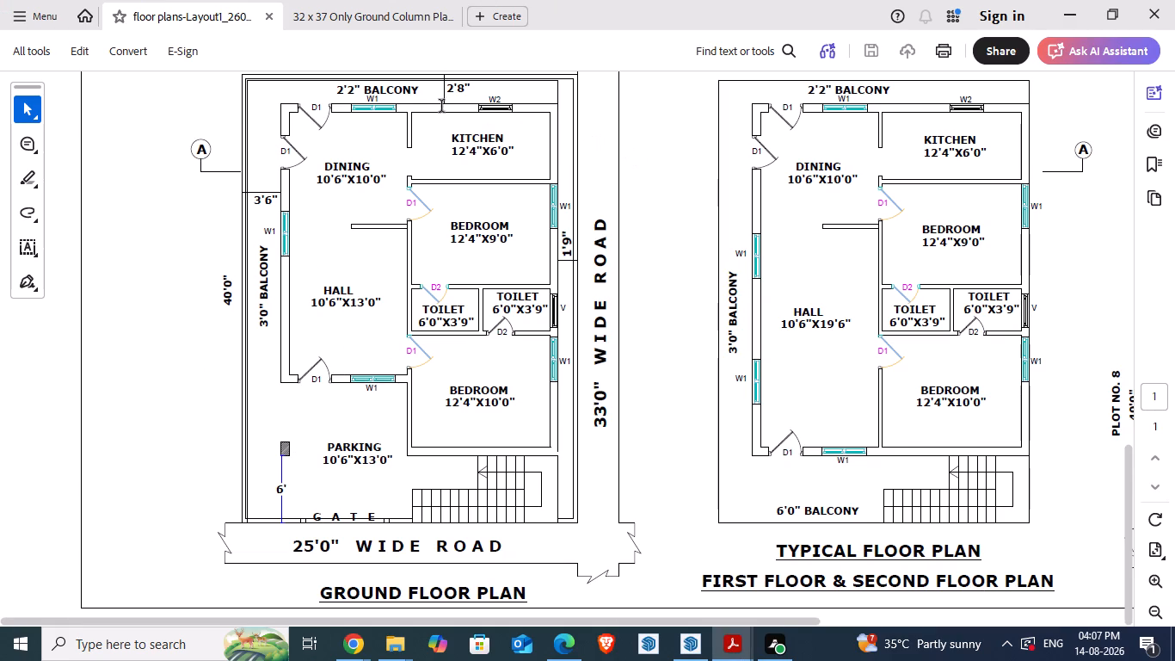
scroll(518, 102, "up", 3)
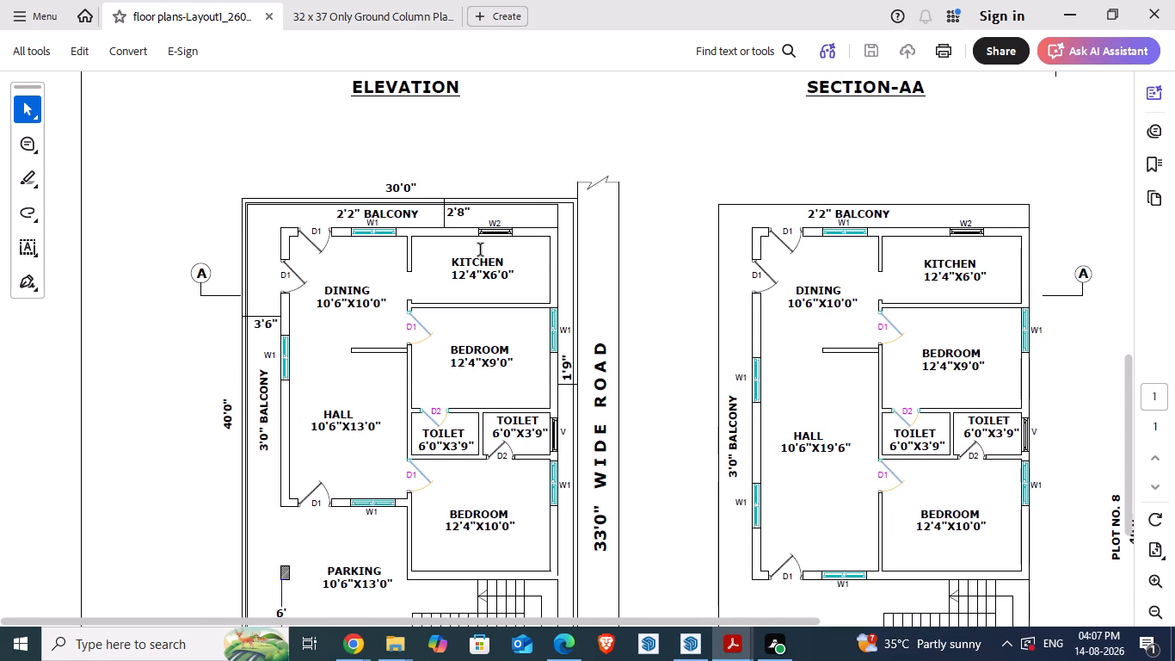
key("alt+Tab")
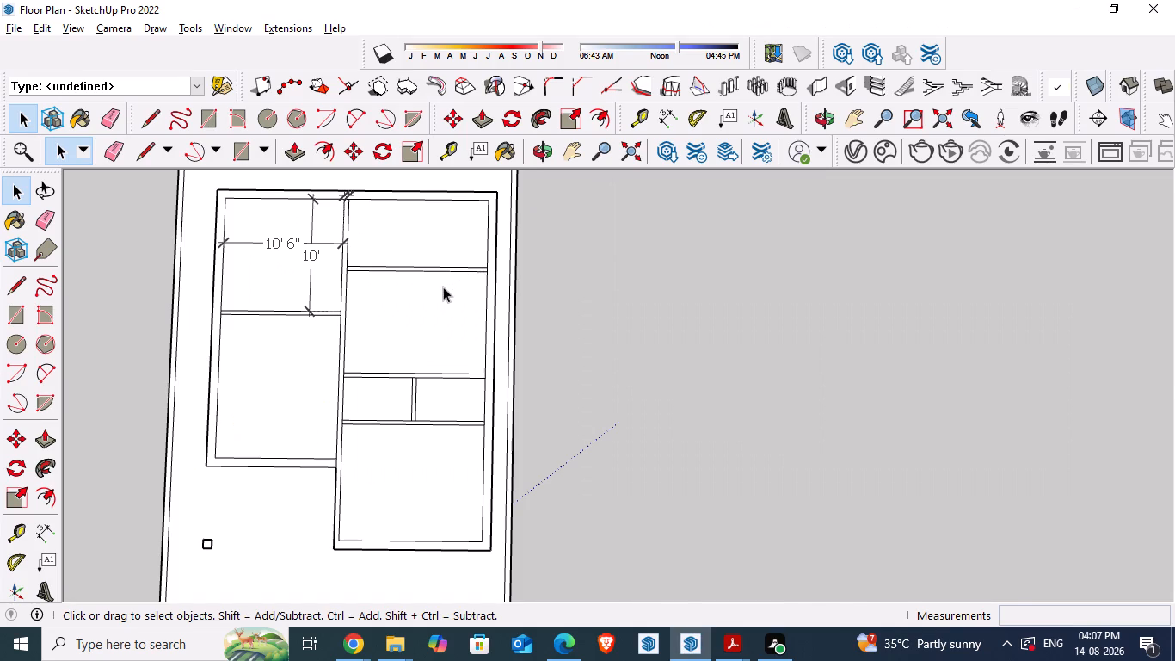
key("alt+Tab")
key("alt+Tab")
left_click(287, 243)
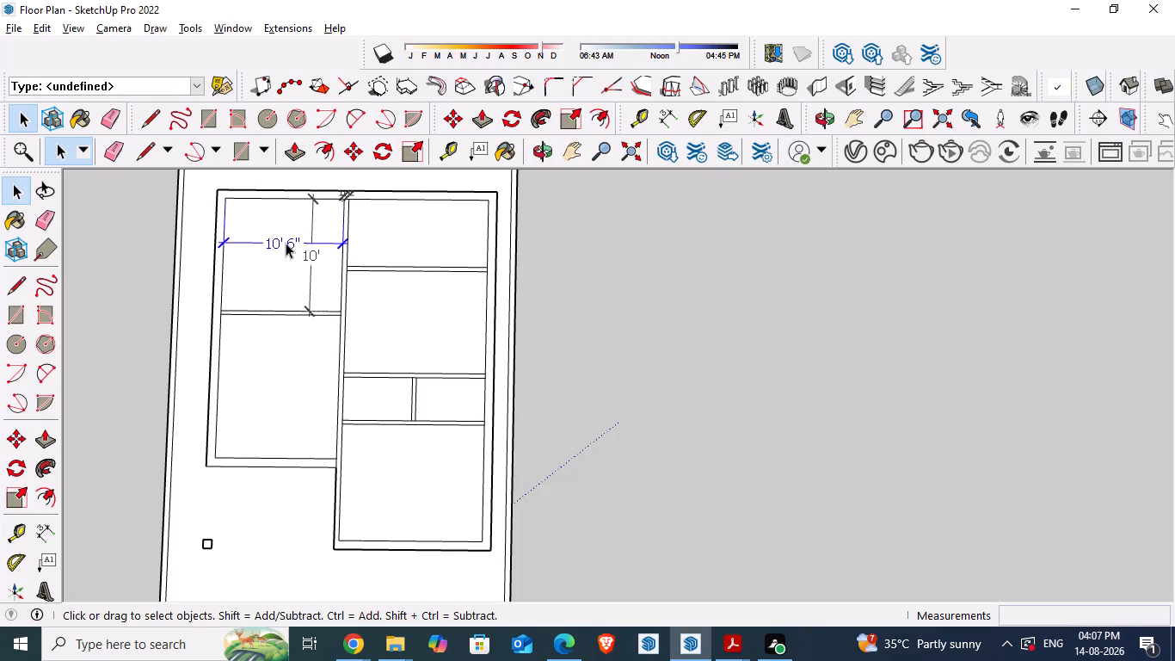
key("Delete")
left_click(313, 255)
key("Delete")
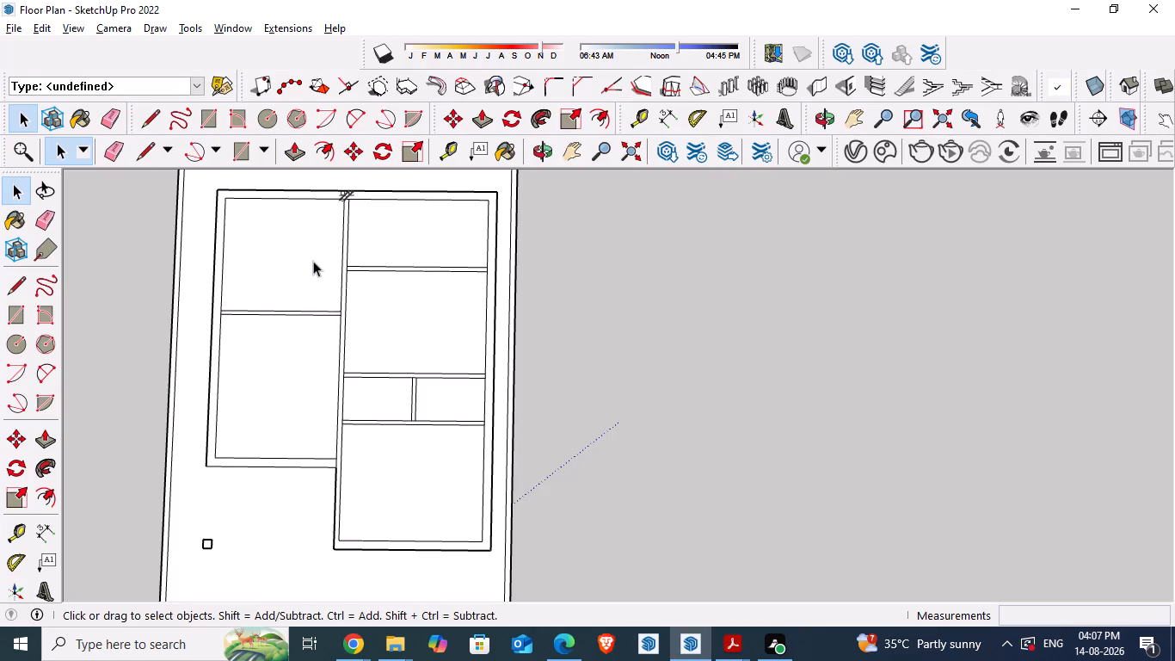
scroll(349, 176, "up", 11)
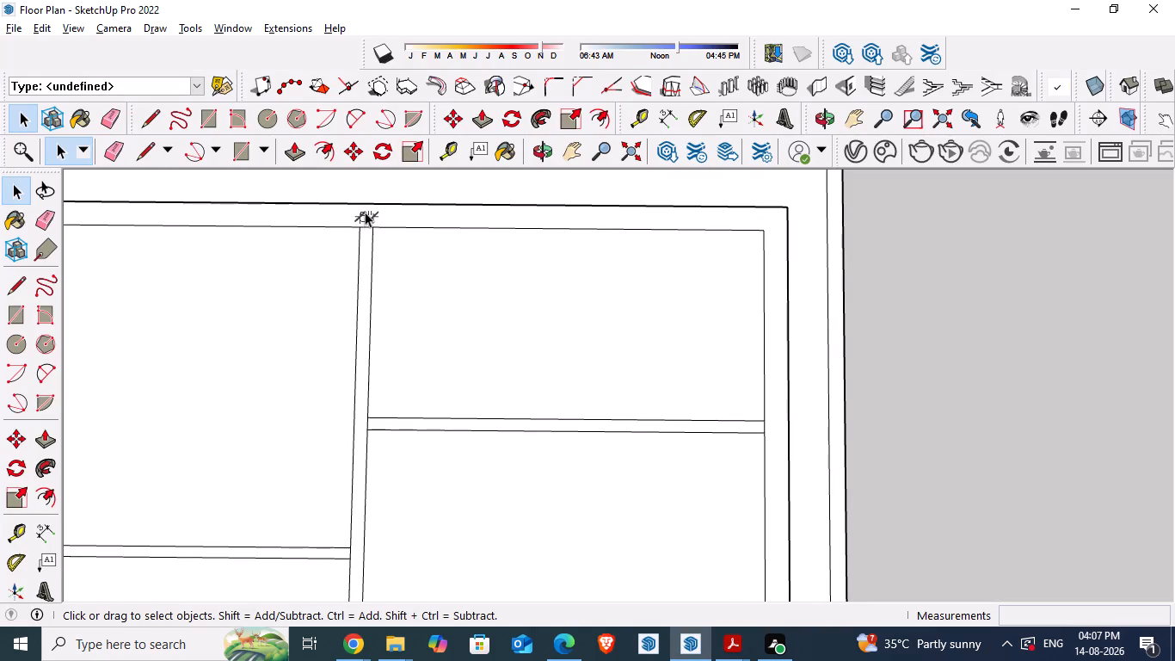
left_click(365, 212)
key("Delete")
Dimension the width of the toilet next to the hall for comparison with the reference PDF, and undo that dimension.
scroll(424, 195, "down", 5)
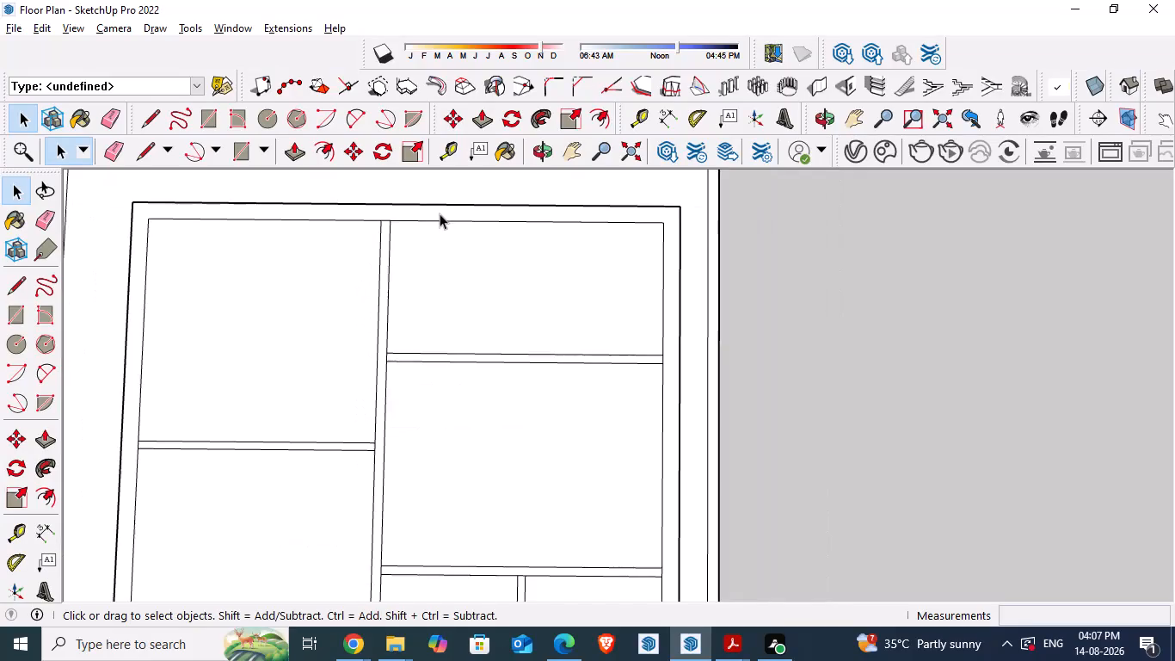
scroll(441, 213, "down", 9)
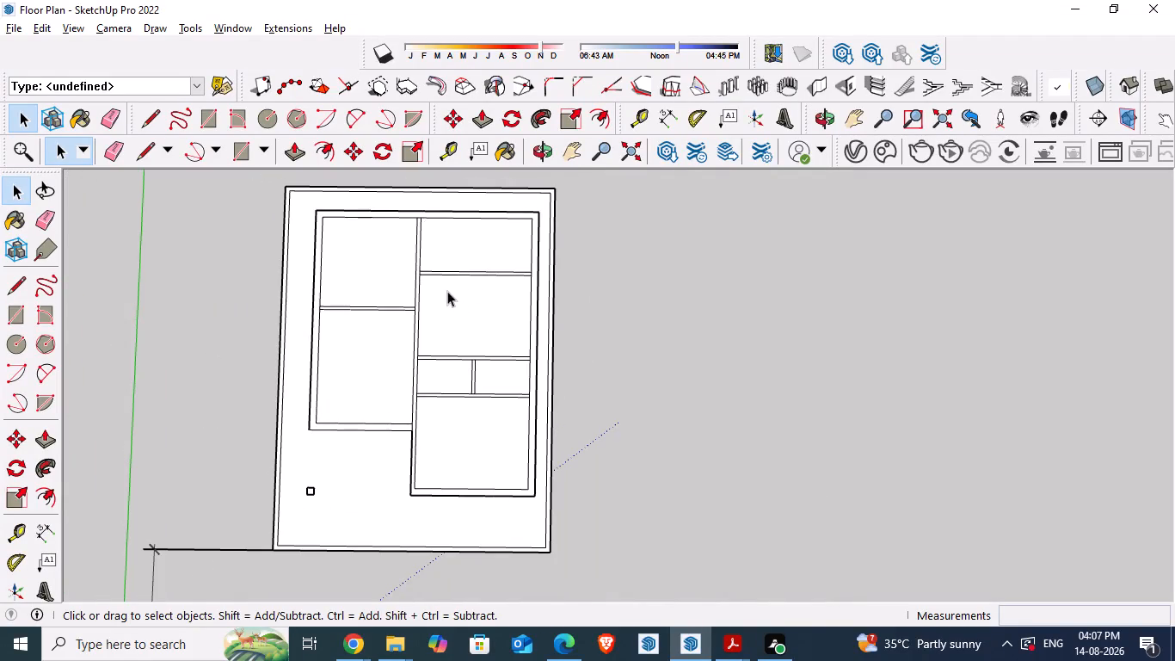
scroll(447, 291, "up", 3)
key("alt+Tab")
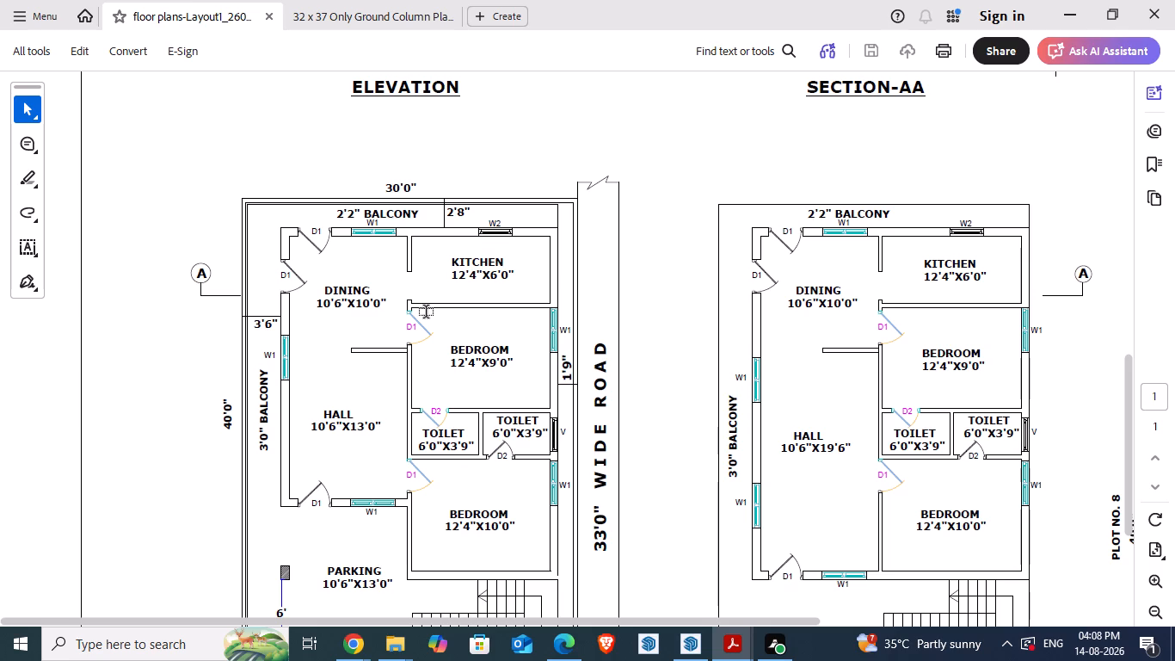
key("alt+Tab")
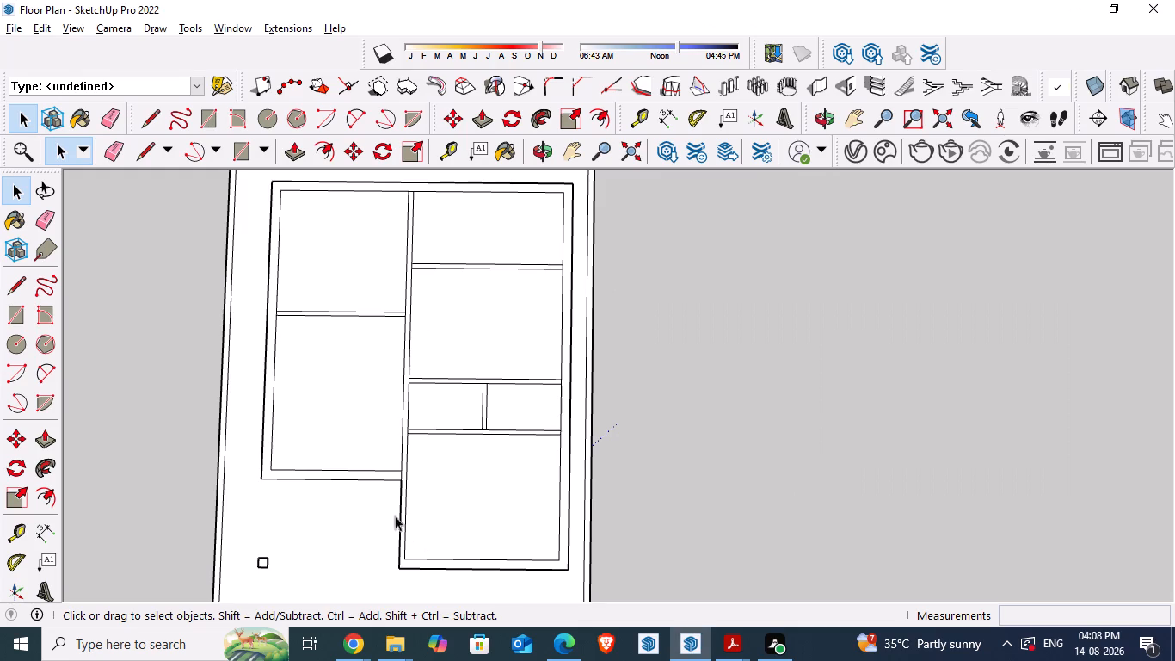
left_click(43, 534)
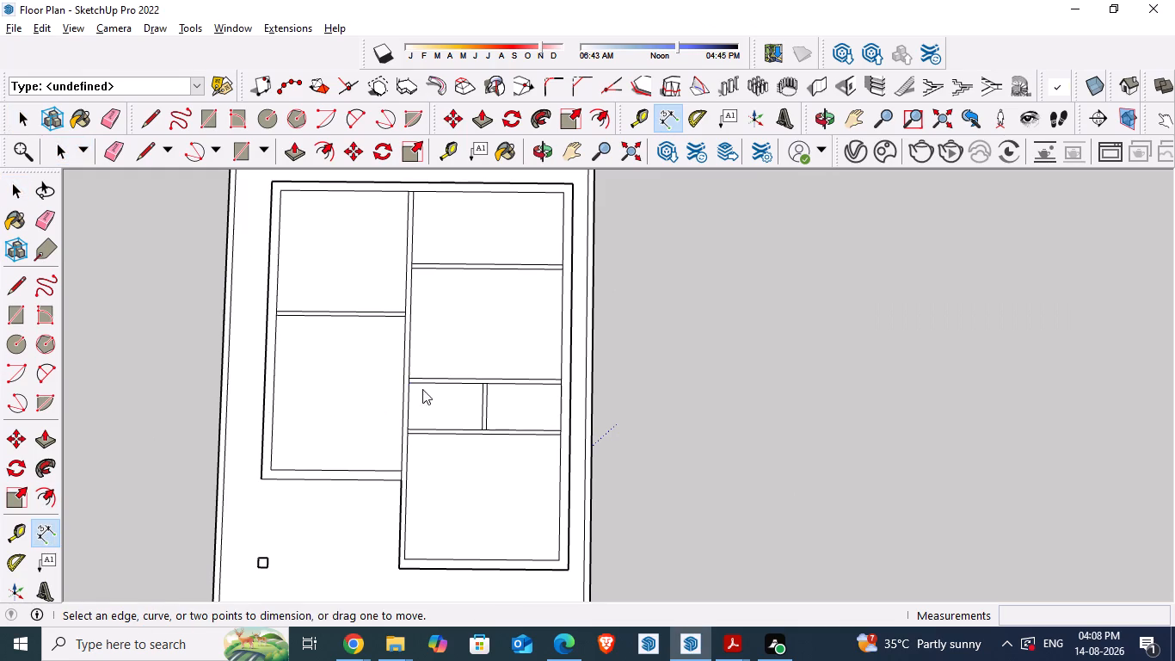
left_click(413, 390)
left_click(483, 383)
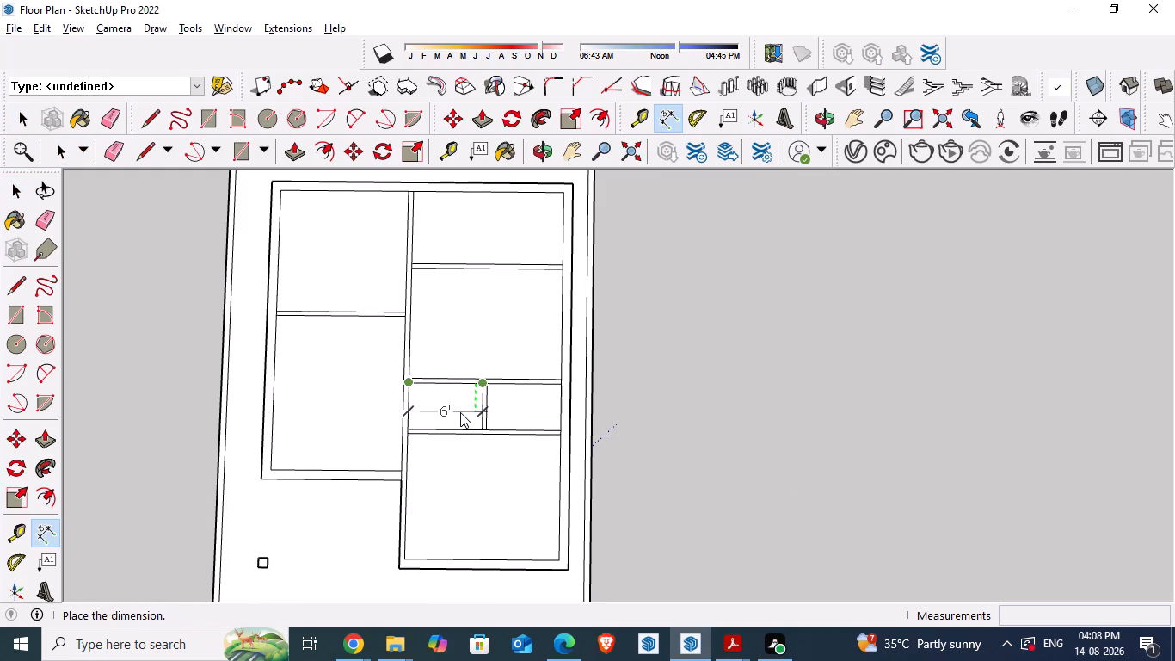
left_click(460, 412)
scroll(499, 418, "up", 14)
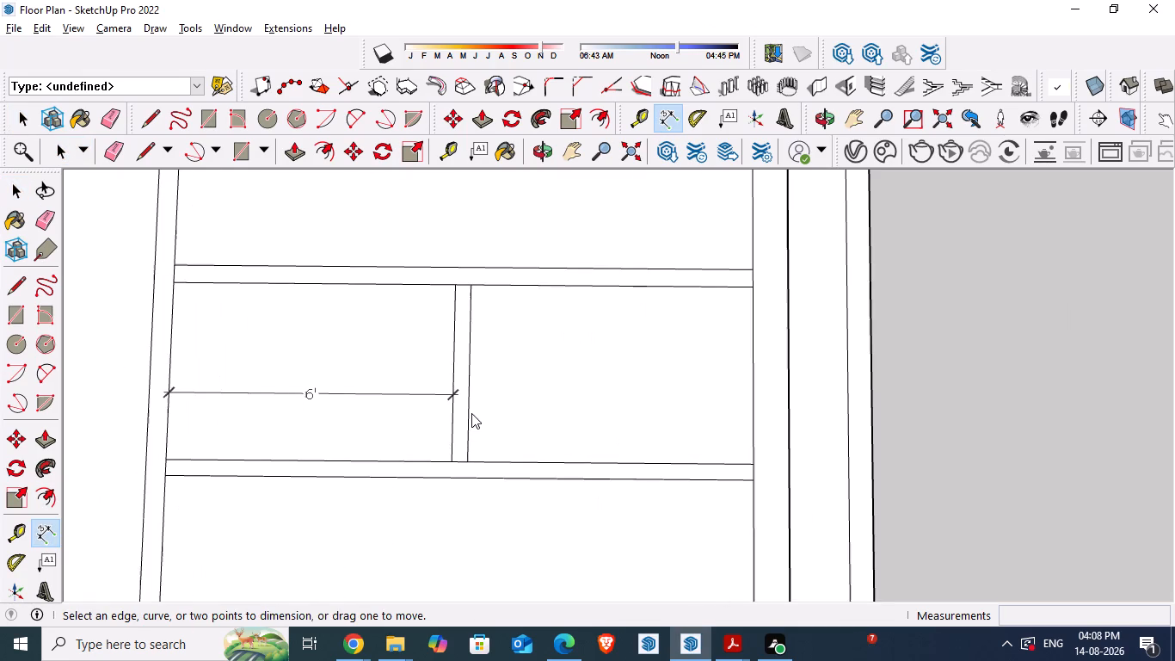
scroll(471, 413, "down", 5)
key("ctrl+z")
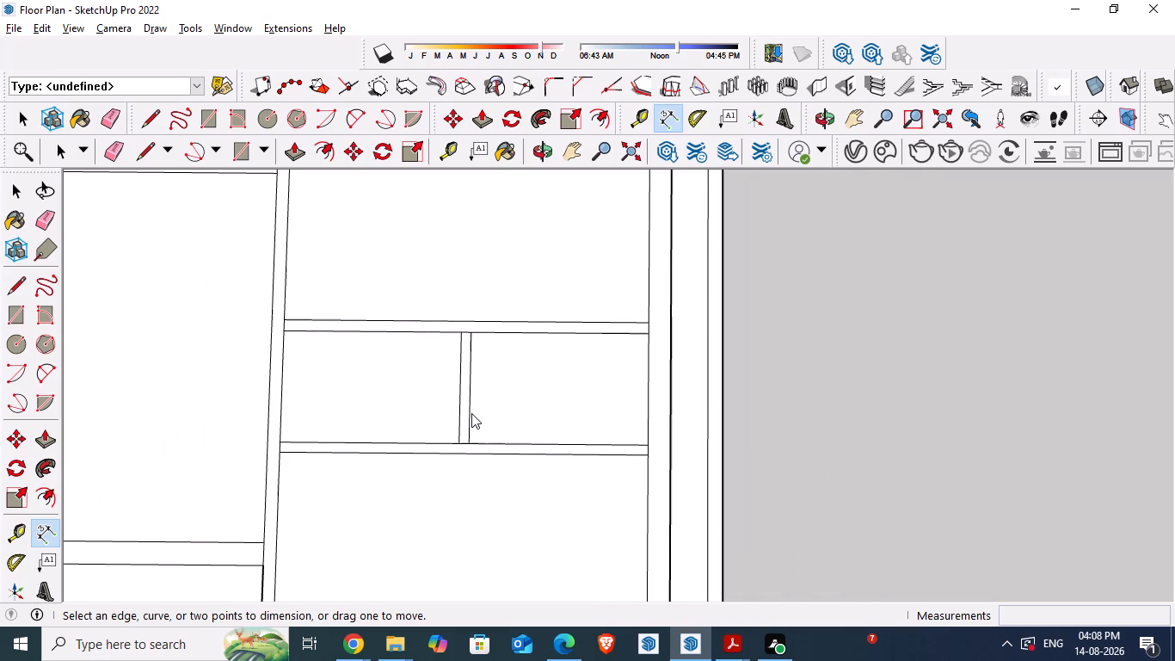
Save the model.
key("ctrl+s")
Dimension the plot's full outer width along its rear boundary wall, placing the dimension outside the plan.
scroll(469, 406, "down", 14)
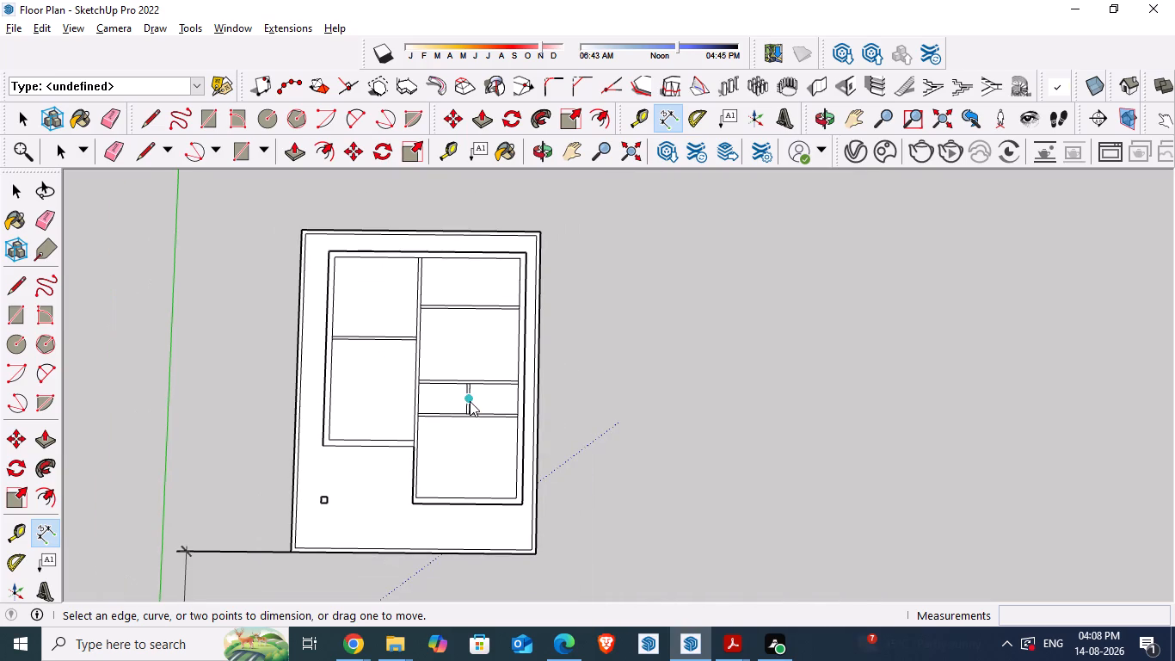
key("alt+Tab")
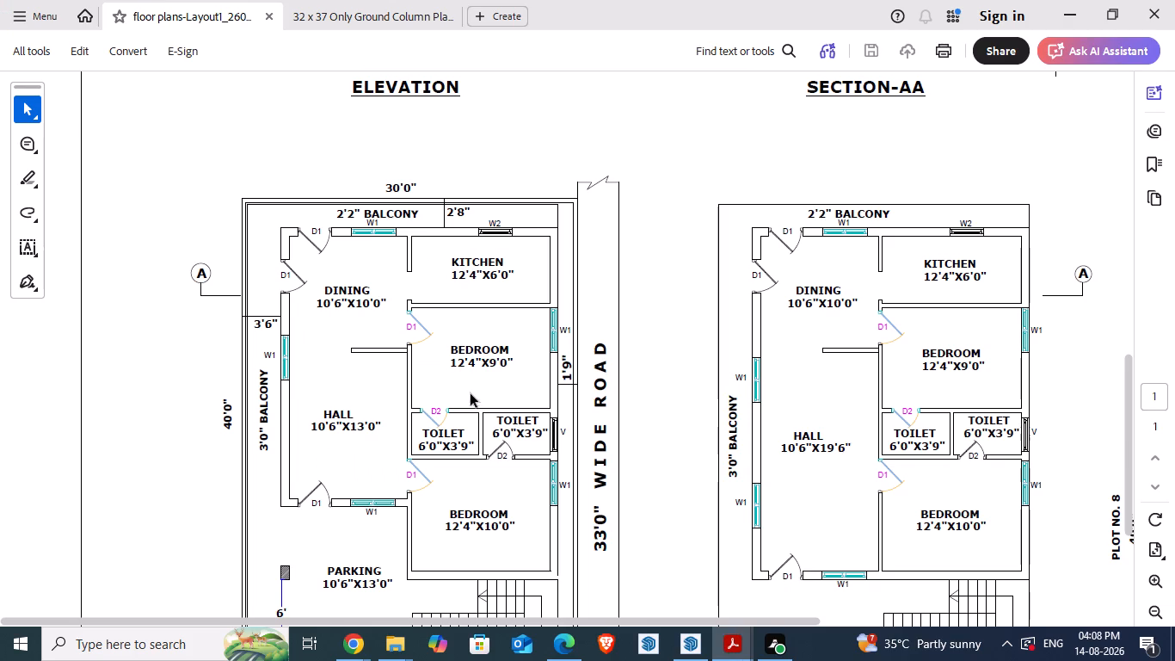
key("alt+Tab")
scroll(353, 244, "up", 4)
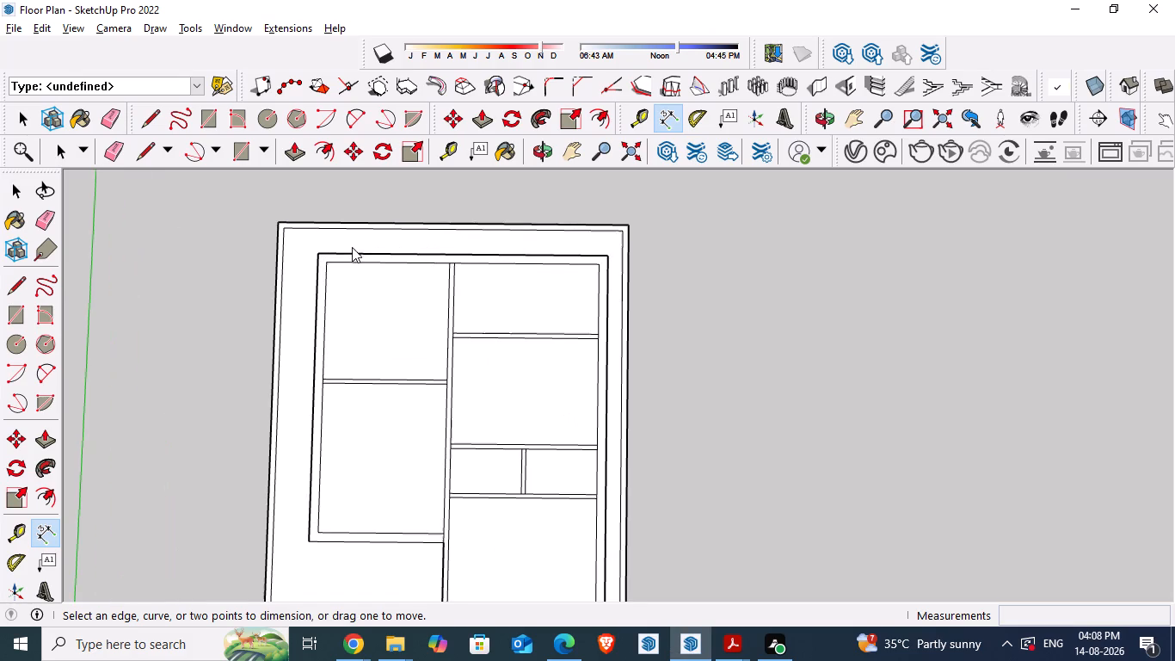
scroll(355, 241, "up", 1)
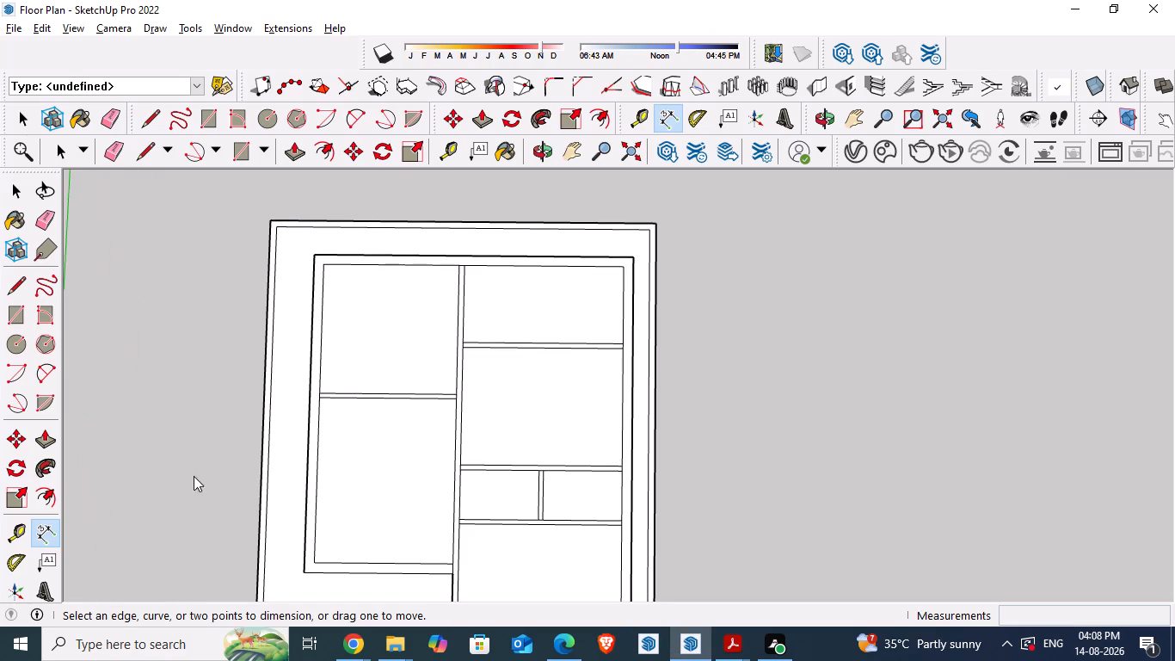
left_click(41, 537)
left_click(271, 221)
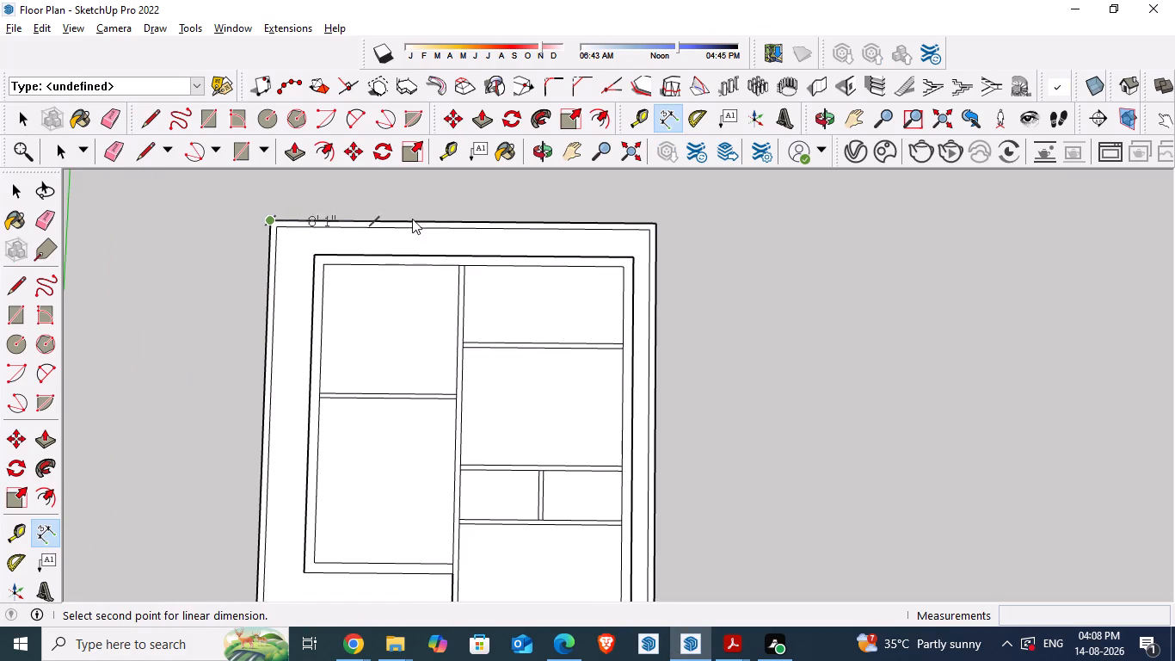
left_click(658, 222)
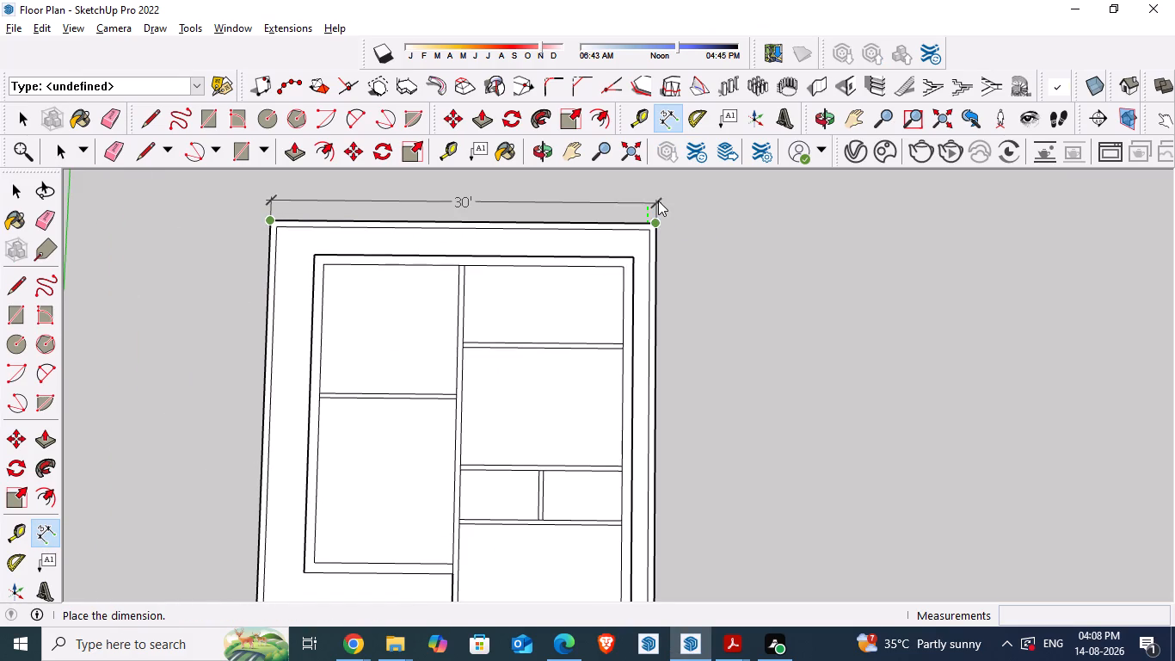
left_click(658, 195)
Dimension the plot's full outer depth along the boundary wall on the hall side, placing the dimension outside the plan.
scroll(658, 250, "down", 8)
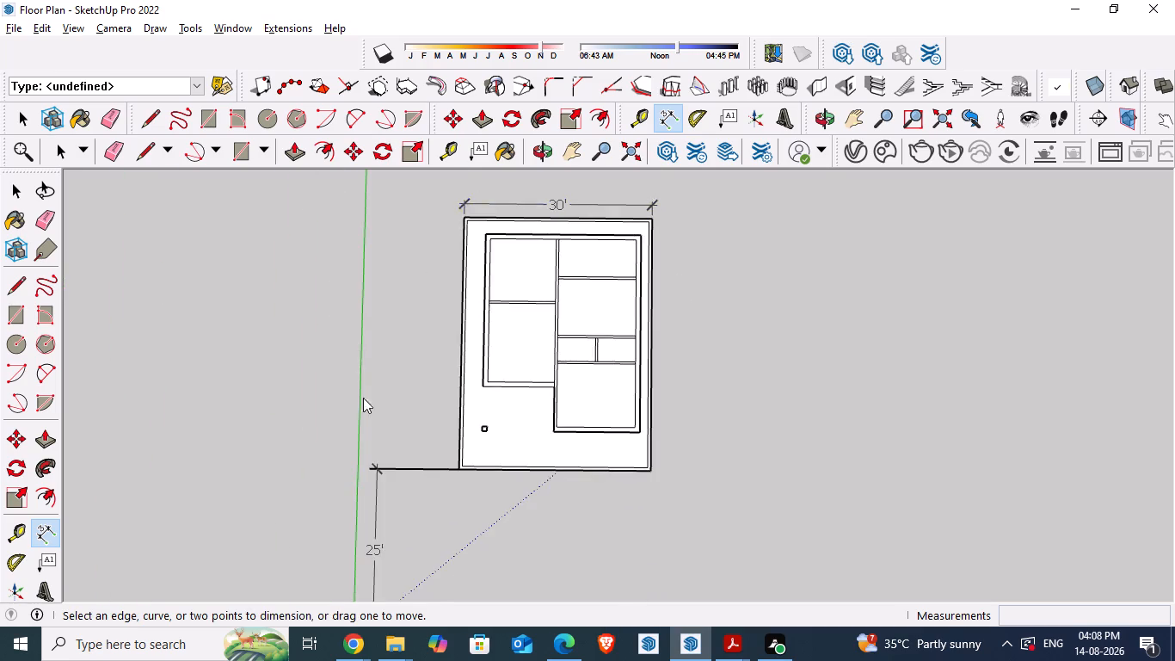
scroll(350, 403, "up", 2)
scroll(488, 167, "up", 5)
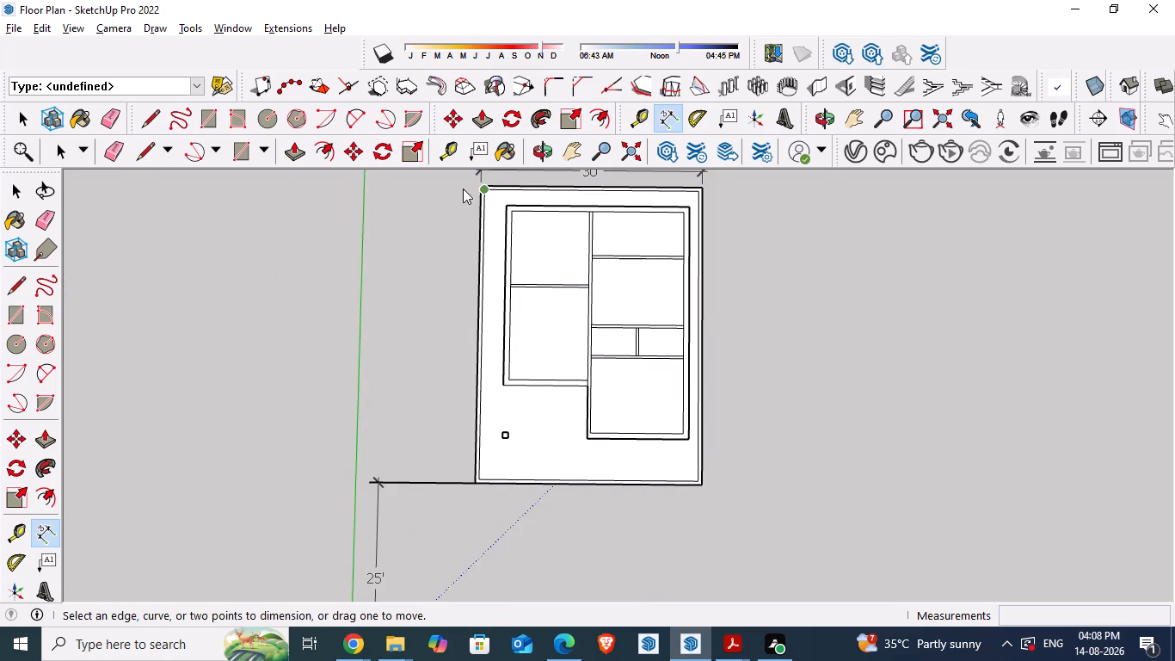
scroll(458, 202, "up", 5)
scroll(524, 174, "up", 3)
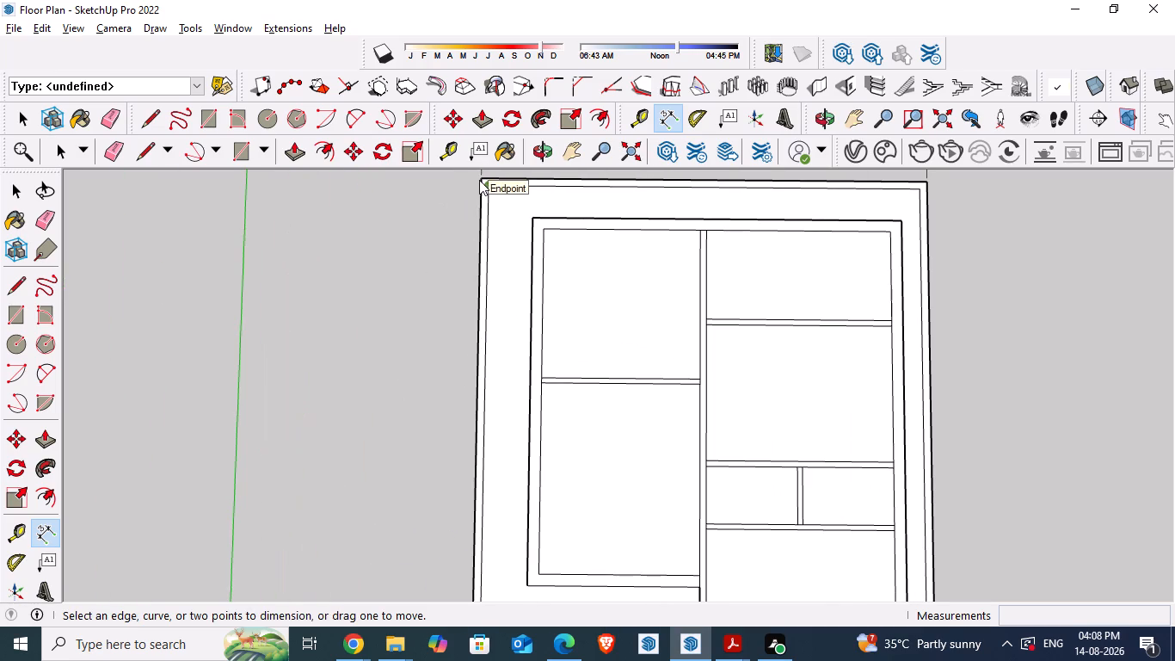
scroll(481, 172, "up", 4)
left_click(481, 181)
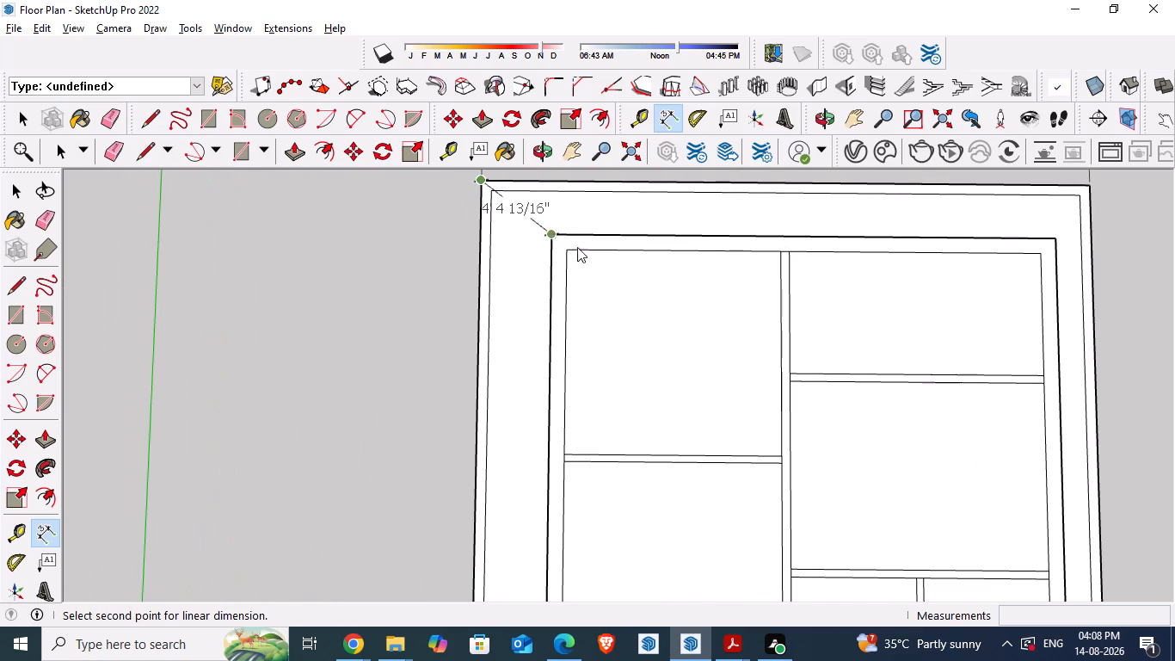
scroll(446, 197, "down", 14)
scroll(439, 444, "up", 8)
scroll(544, 422, "up", 7)
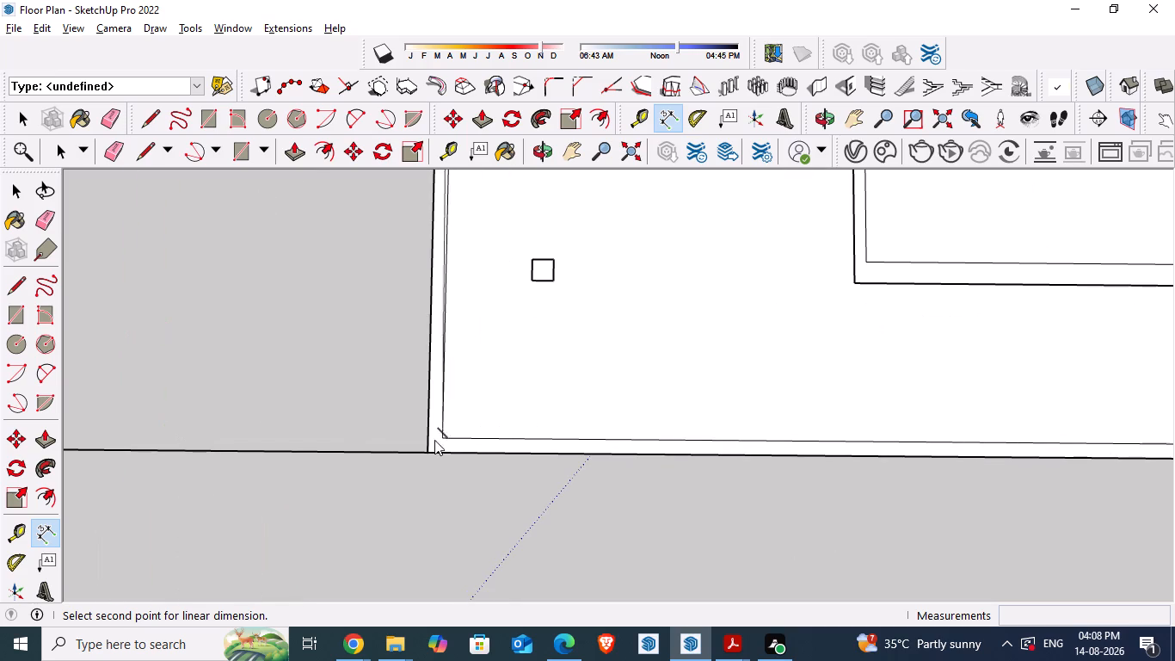
left_click(426, 448)
left_click(286, 449)
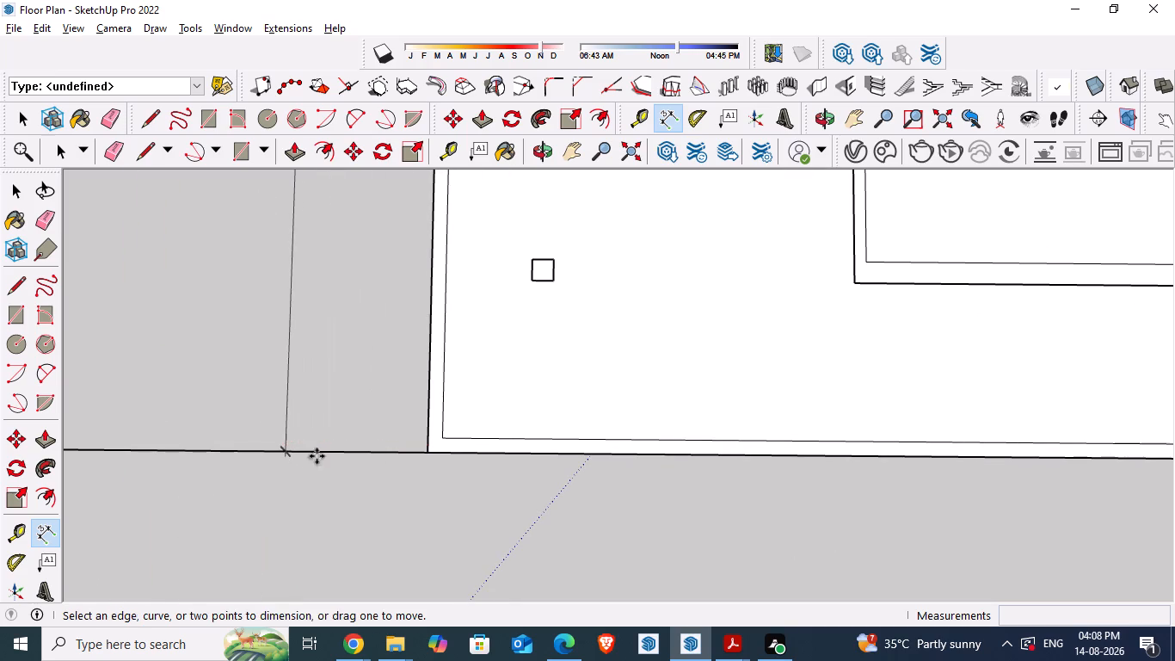
Compare the model's front area with the reference PDF's ground floor plan, examining the parking, gate, staircase and road layout.
scroll(341, 516, "down", 19)
scroll(351, 493, "down", 6)
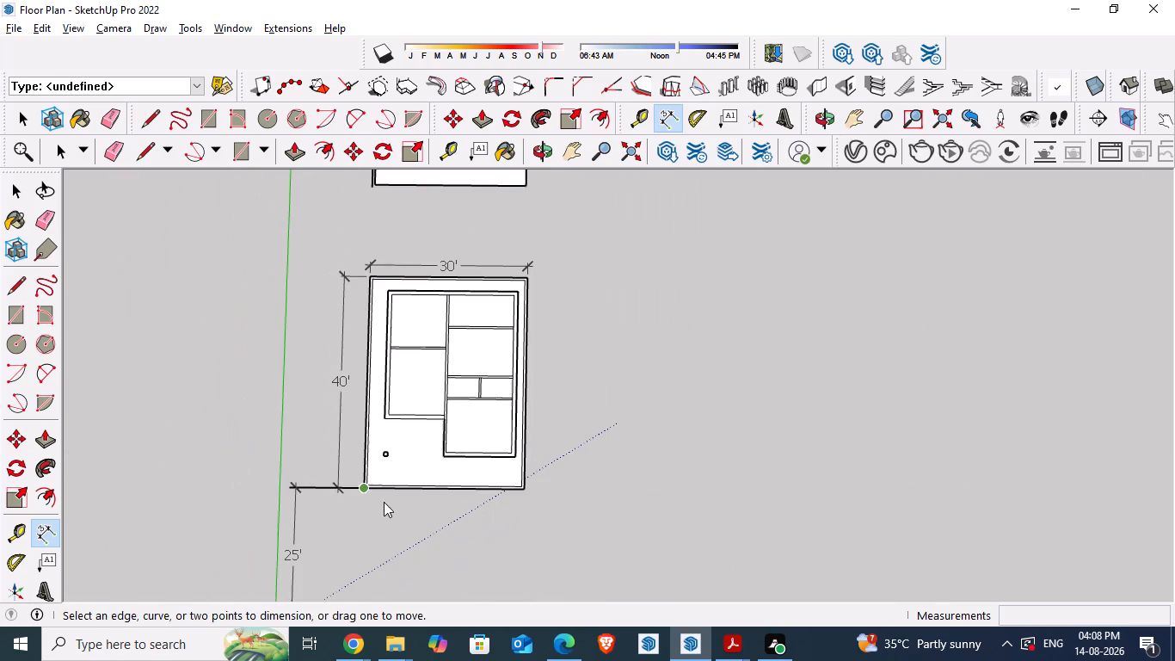
key("alt+Tab")
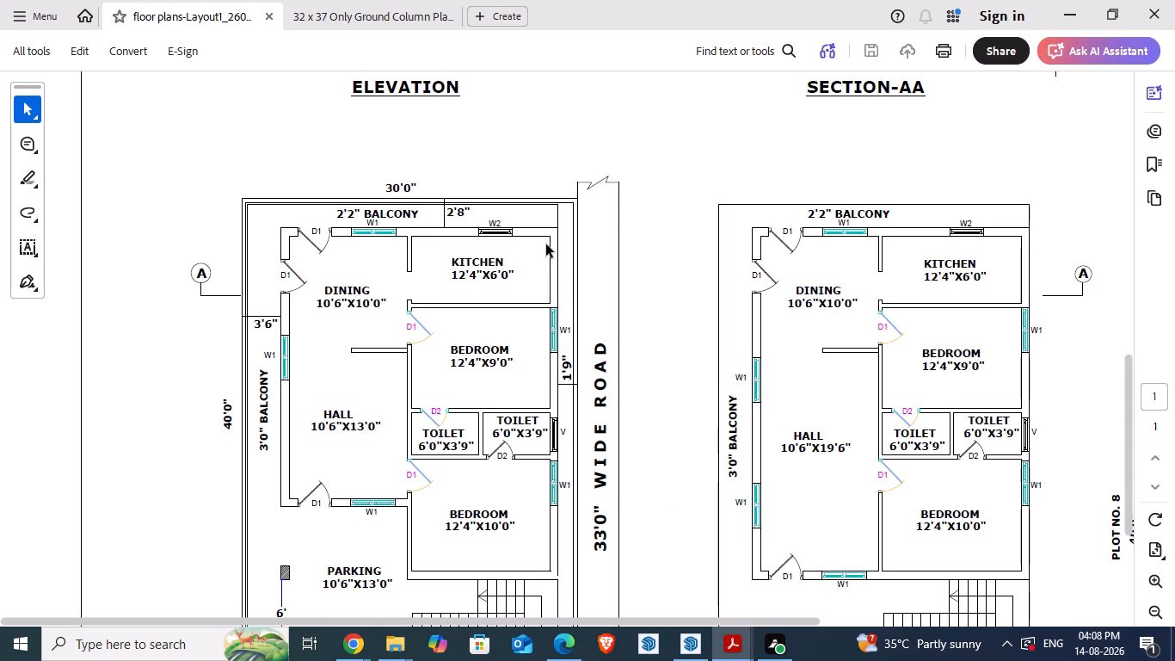
scroll(572, 267, "down", 3)
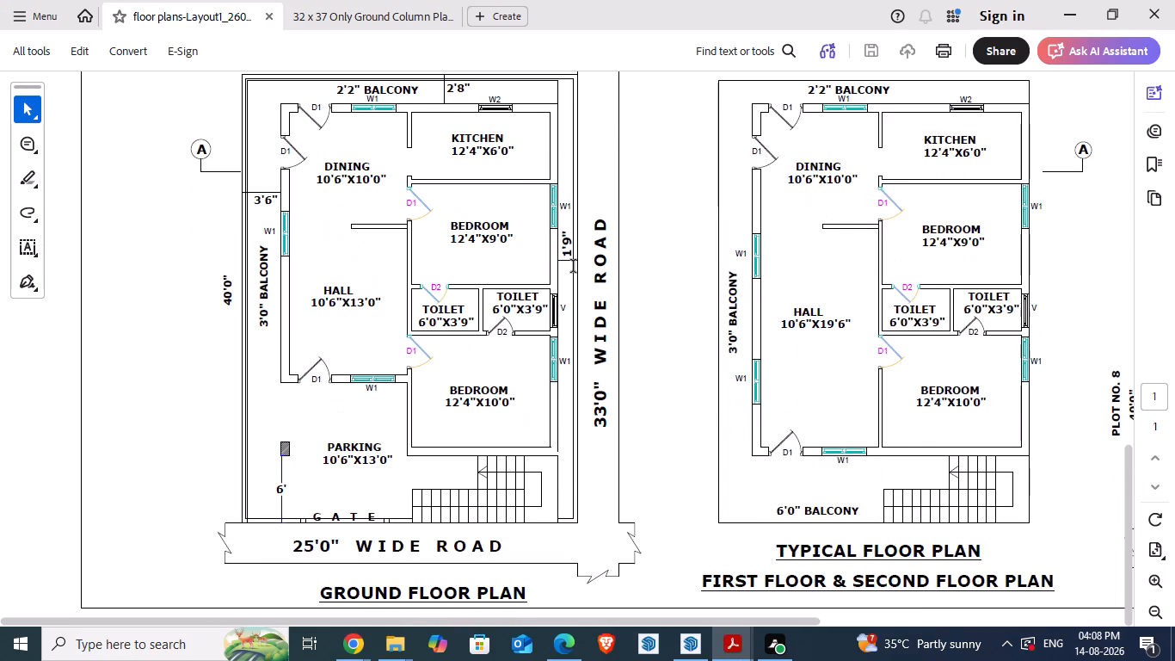
key("alt+Tab")
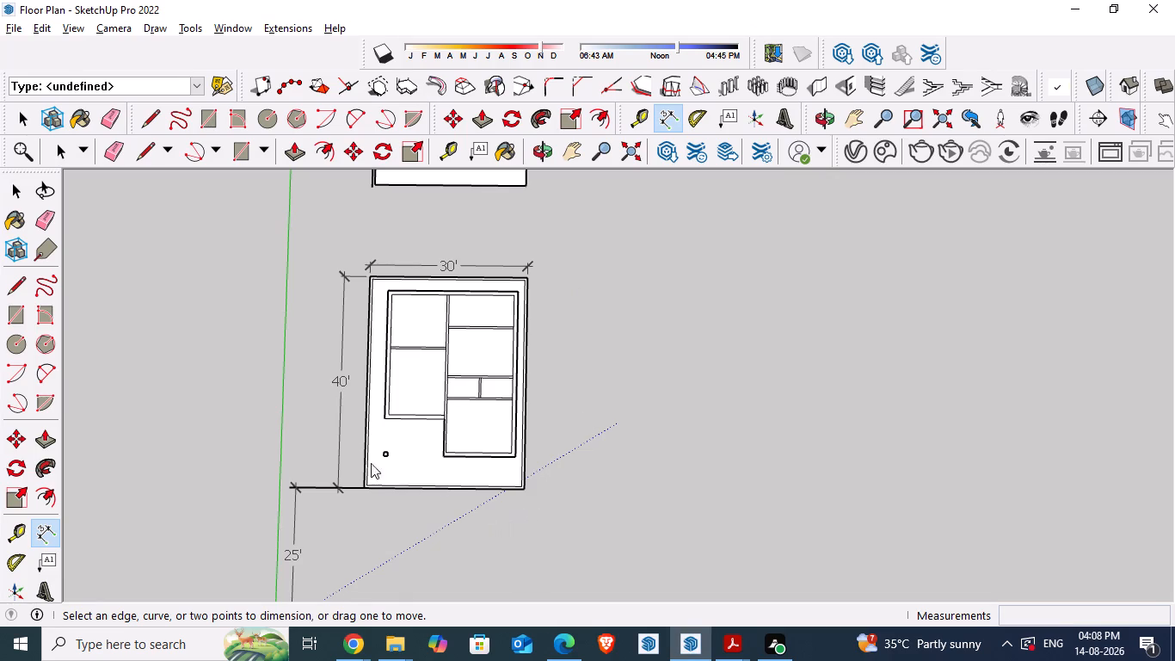
scroll(360, 458, "up", 13)
key("alt+Tab")
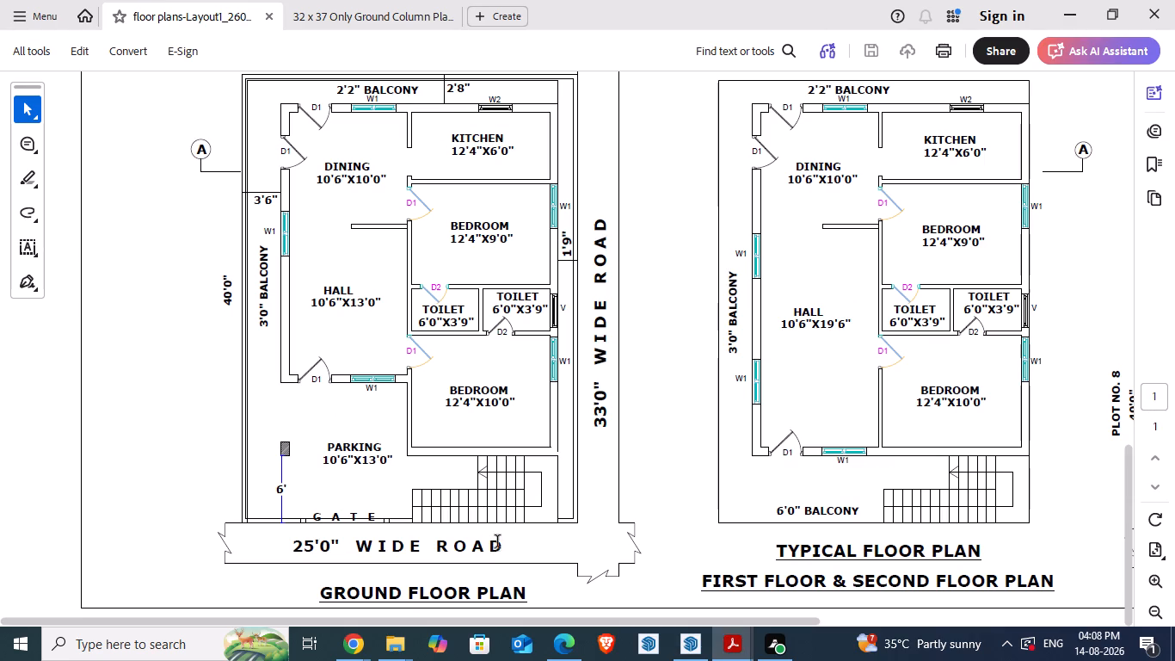
scroll(492, 441, "down", 5)
scroll(492, 441, "up", 1)
scroll(492, 441, "down", 2)
key("alt+Tab")
scroll(192, 505, "down", 11)
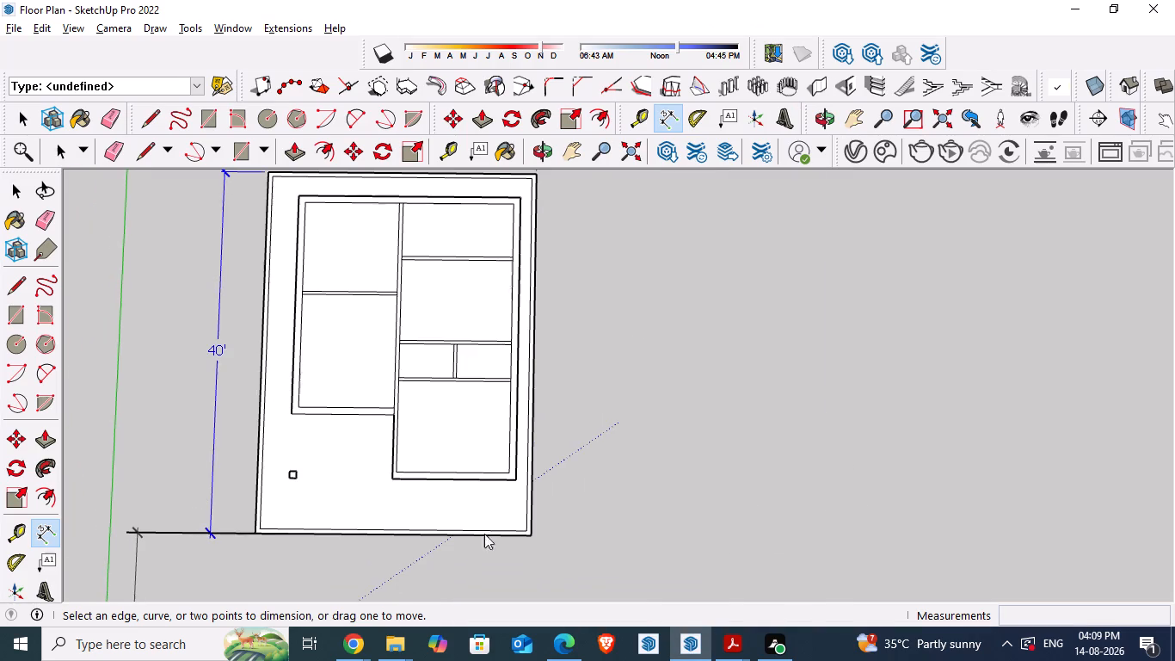
Place a 33' guide running perpendicularly outward from the plot's outer boundary wall on the bedroom side.
key("t")
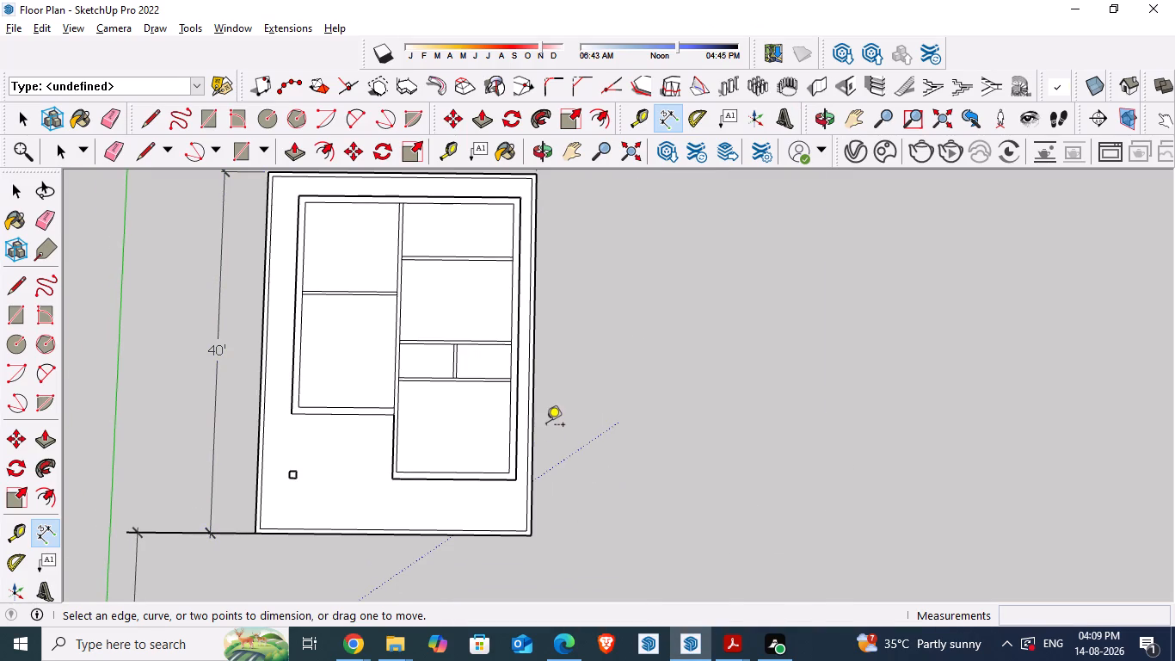
scroll(539, 340, "up", 5)
left_click(532, 343)
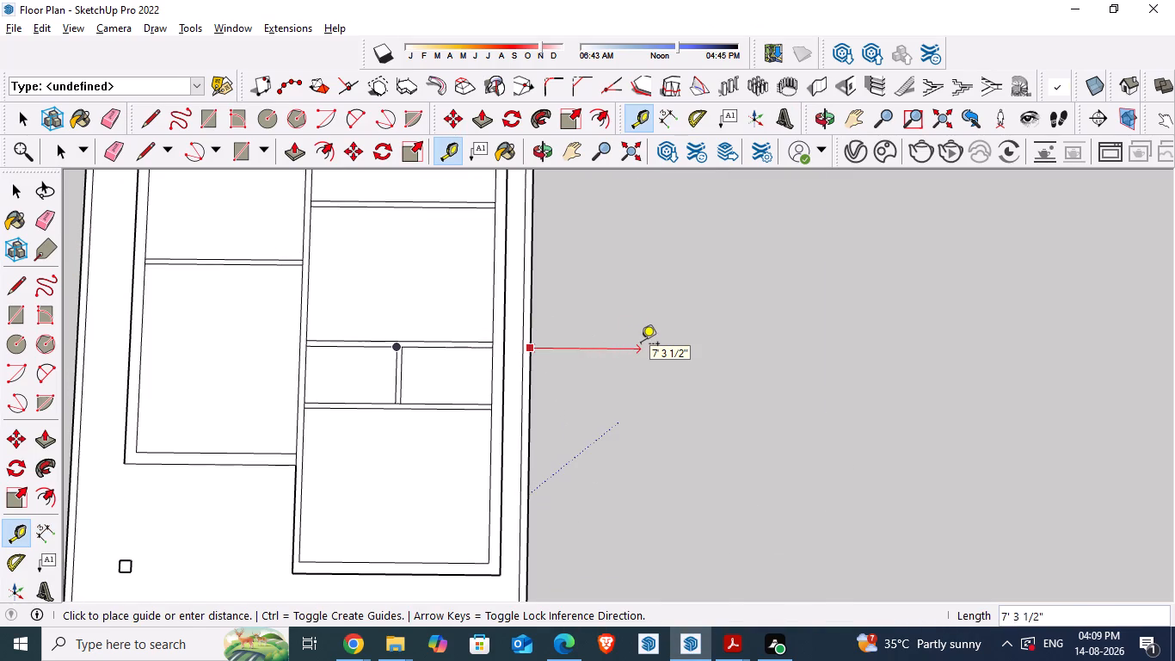
type("33'")
key("Return")
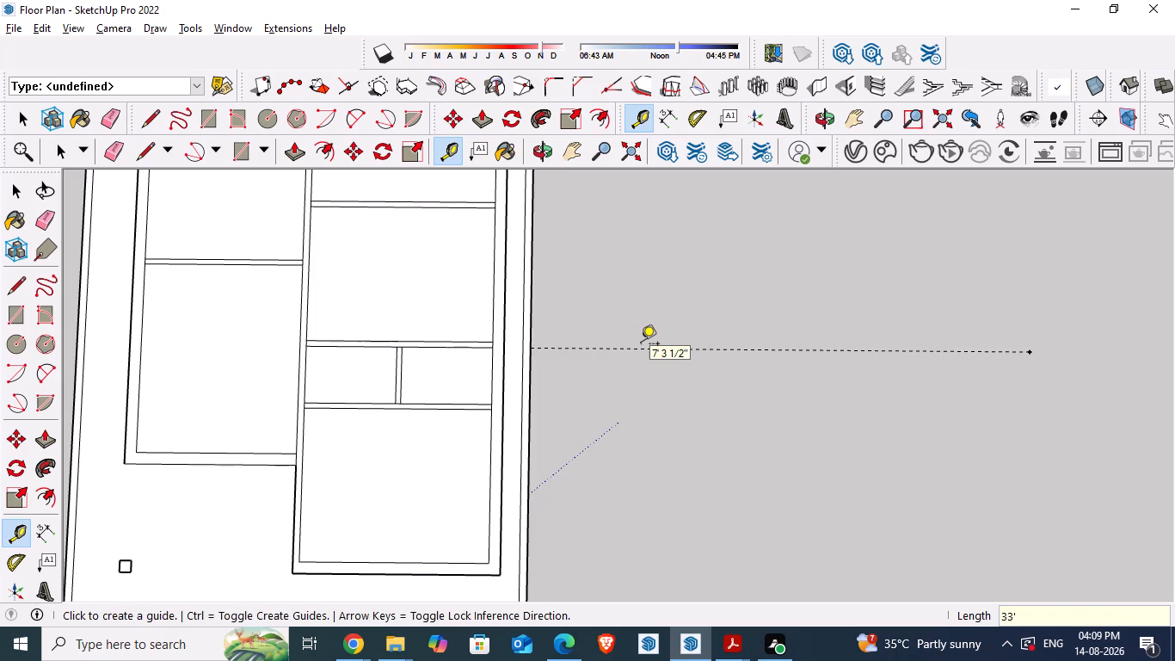
scroll(641, 345, "down", 10)
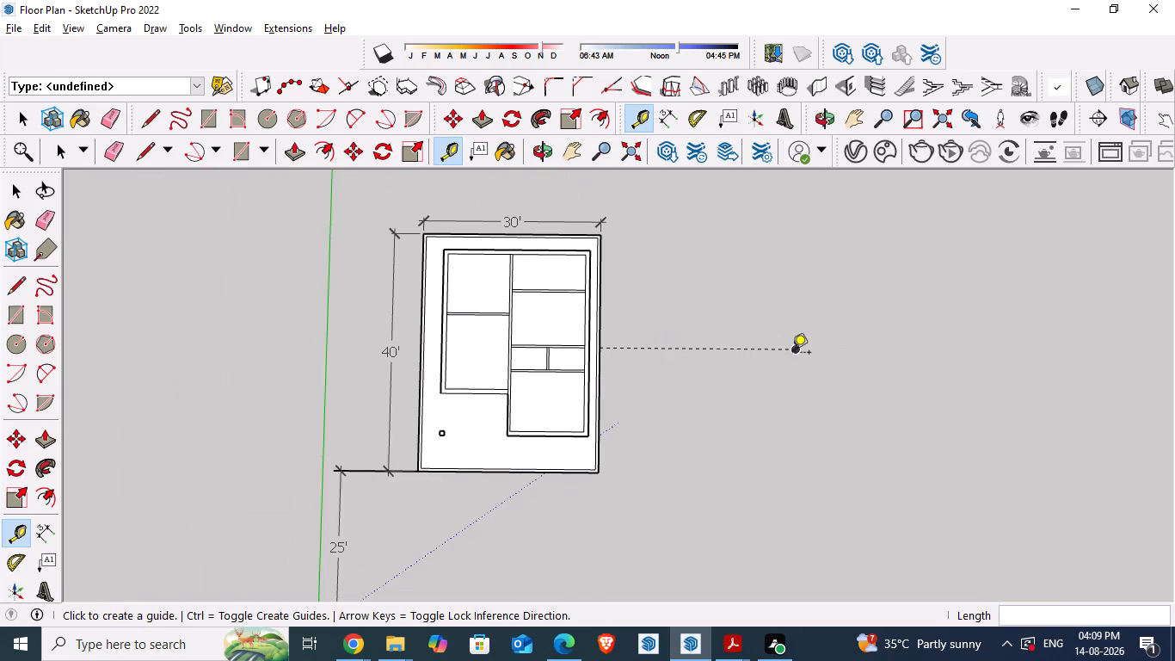
key("space")
Create a guide line parallel to the bedroom-side boundary wall, offset 33' outward from its outer edge.
scroll(610, 341, "up", 6)
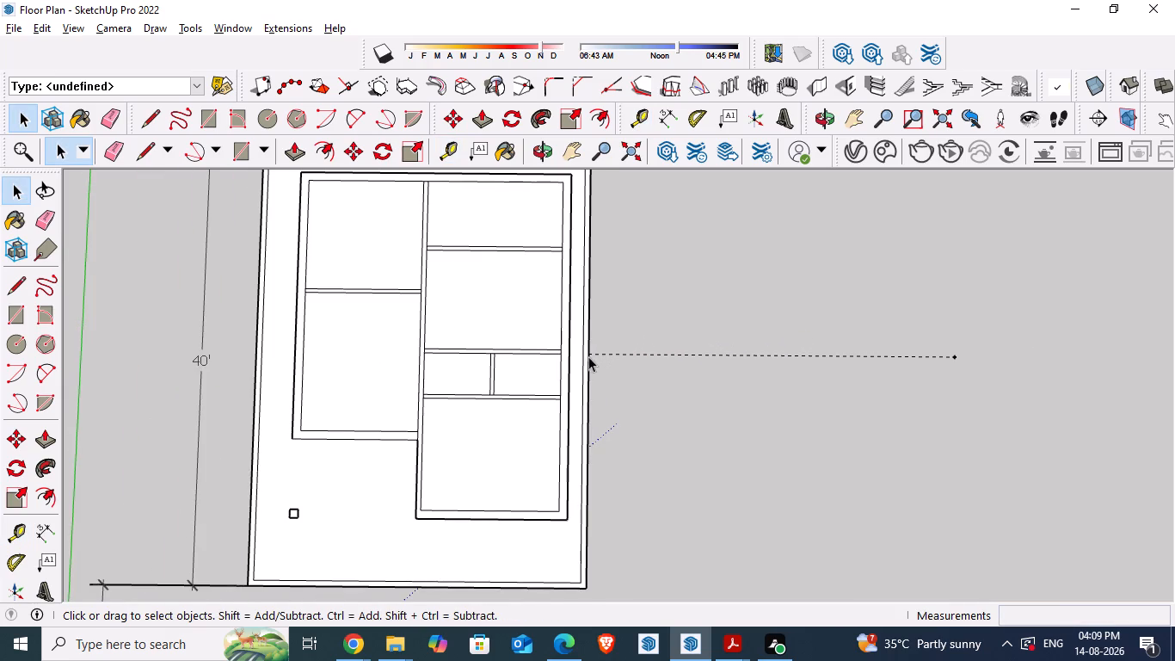
key("t")
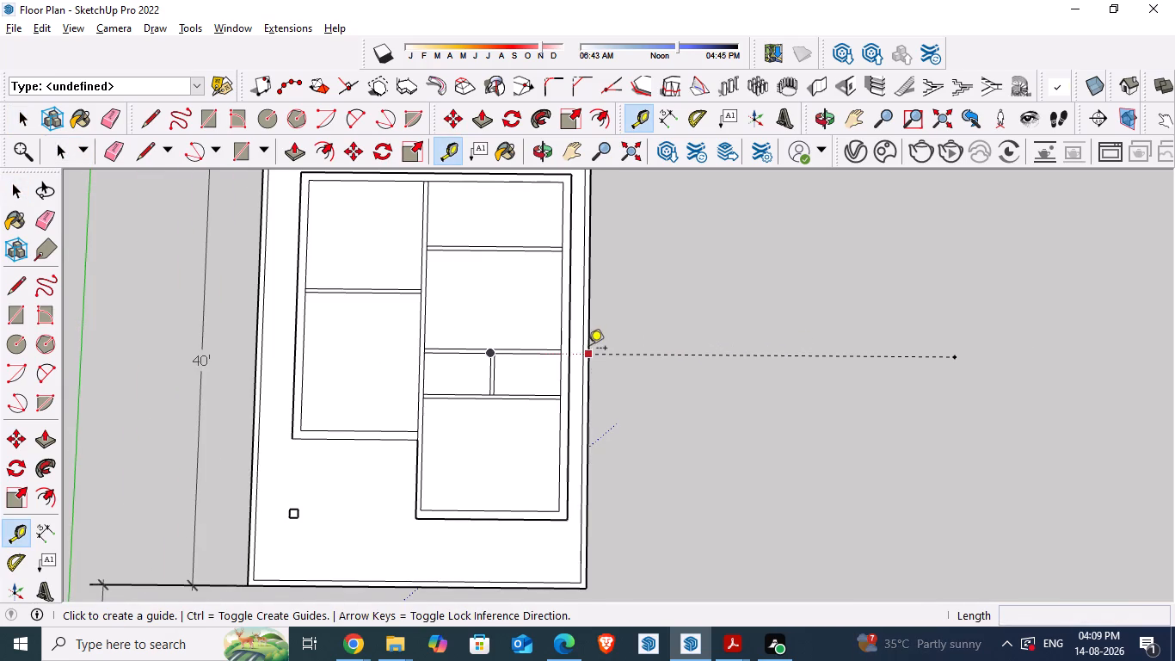
left_click(592, 334)
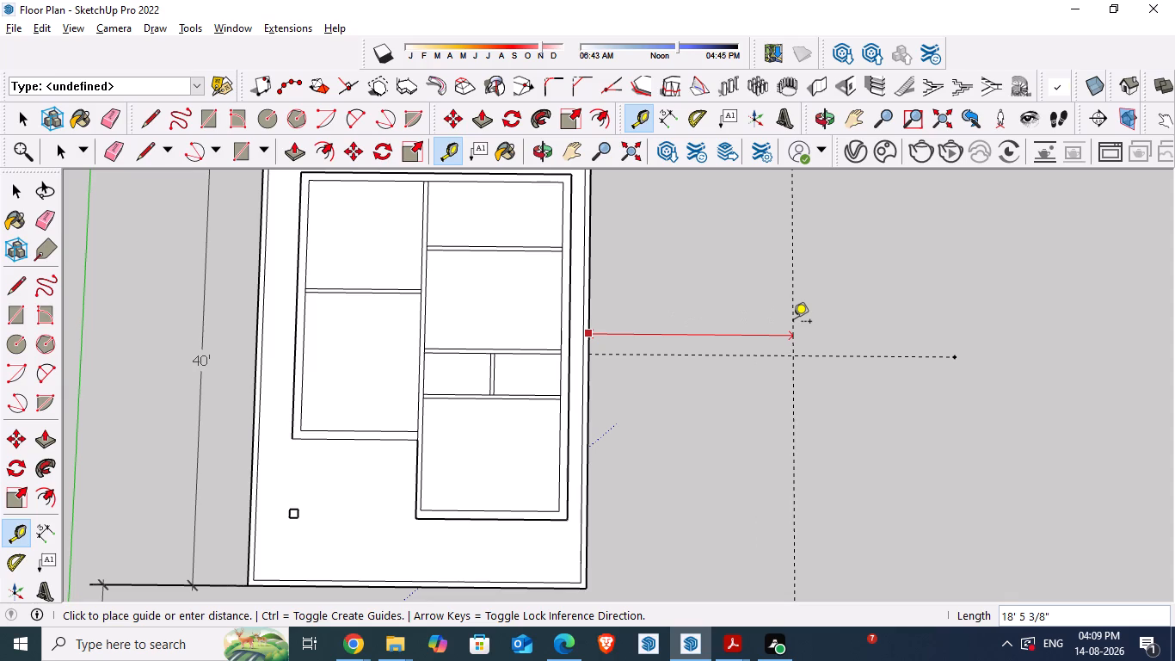
type("33'")
key("Return")
scroll(721, 333, "down", 5)
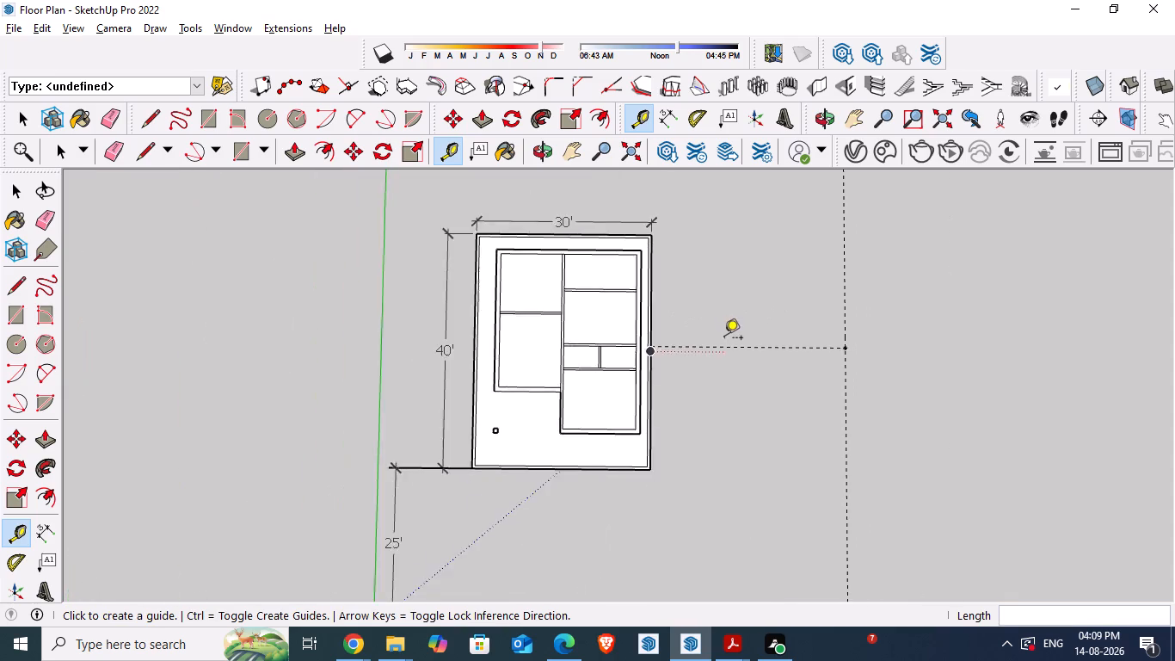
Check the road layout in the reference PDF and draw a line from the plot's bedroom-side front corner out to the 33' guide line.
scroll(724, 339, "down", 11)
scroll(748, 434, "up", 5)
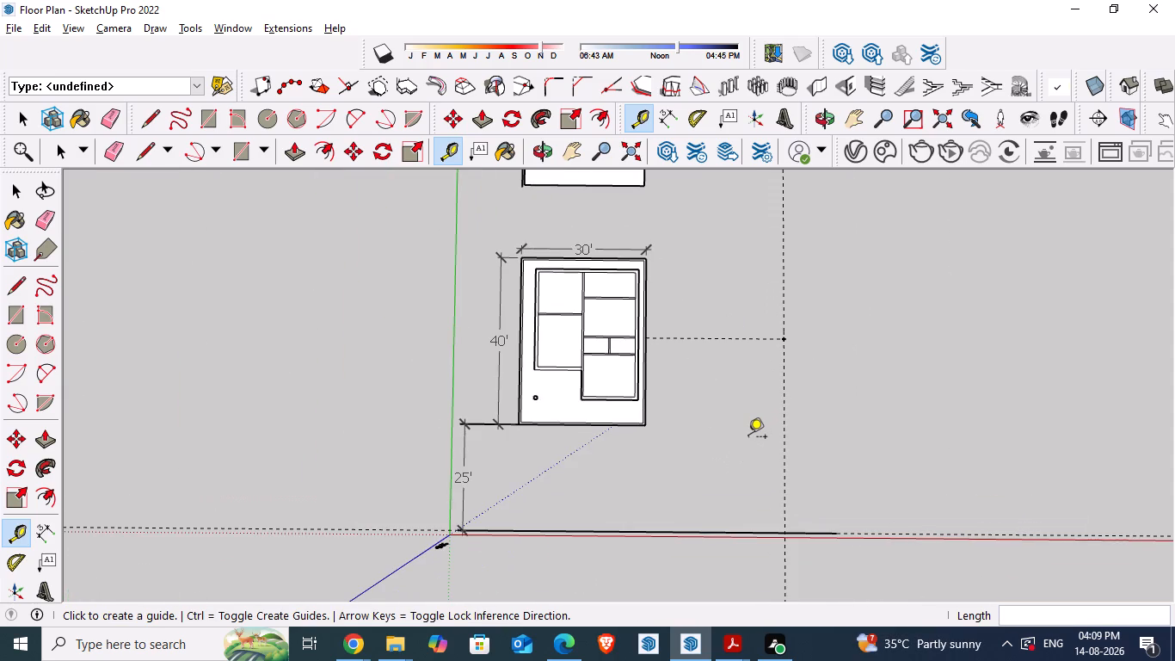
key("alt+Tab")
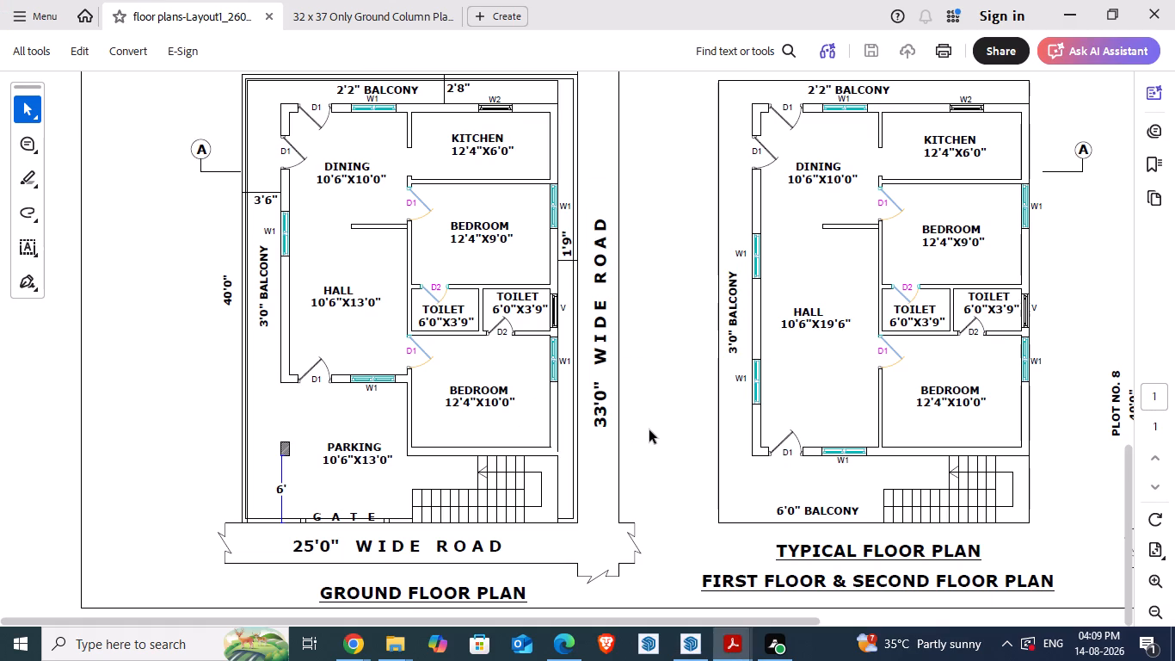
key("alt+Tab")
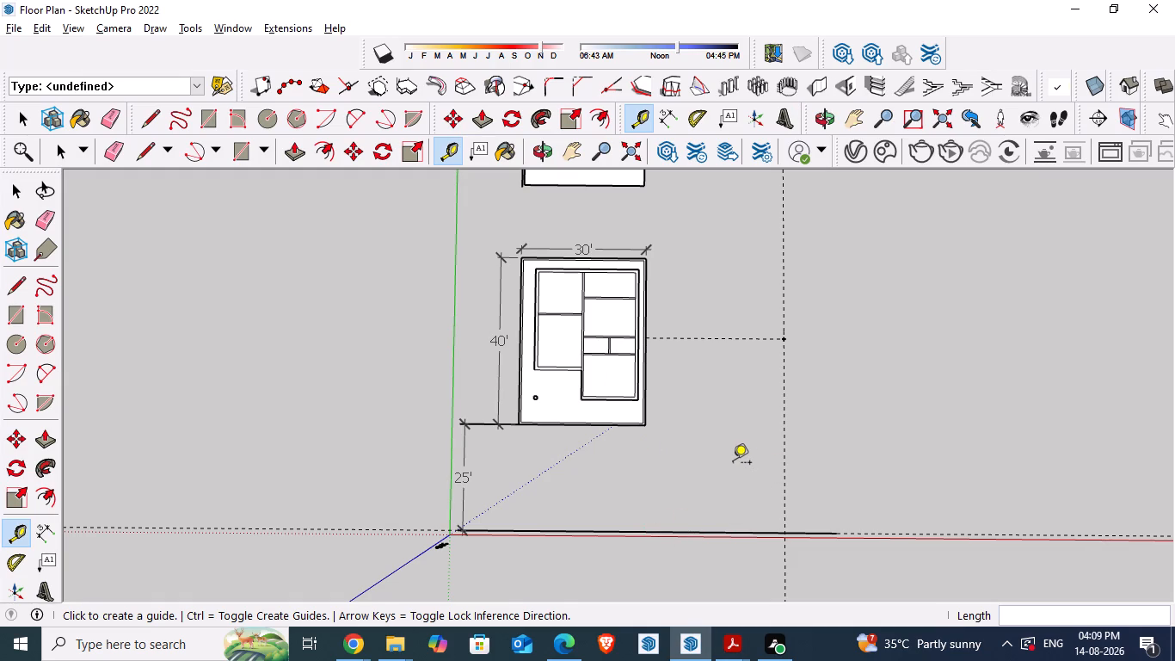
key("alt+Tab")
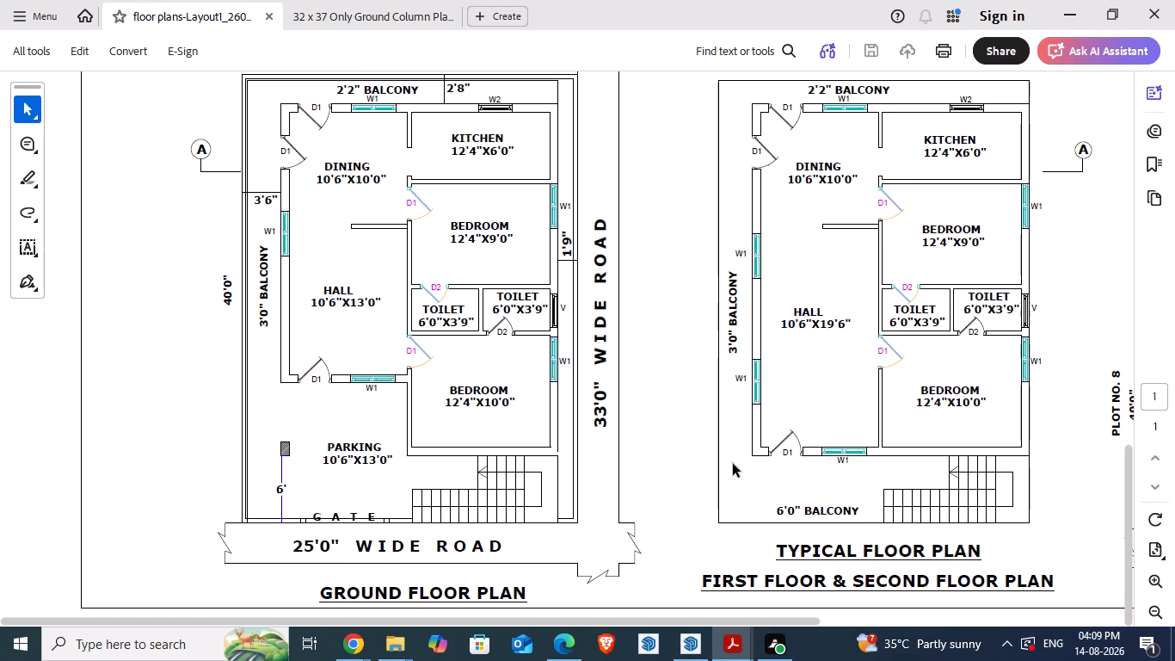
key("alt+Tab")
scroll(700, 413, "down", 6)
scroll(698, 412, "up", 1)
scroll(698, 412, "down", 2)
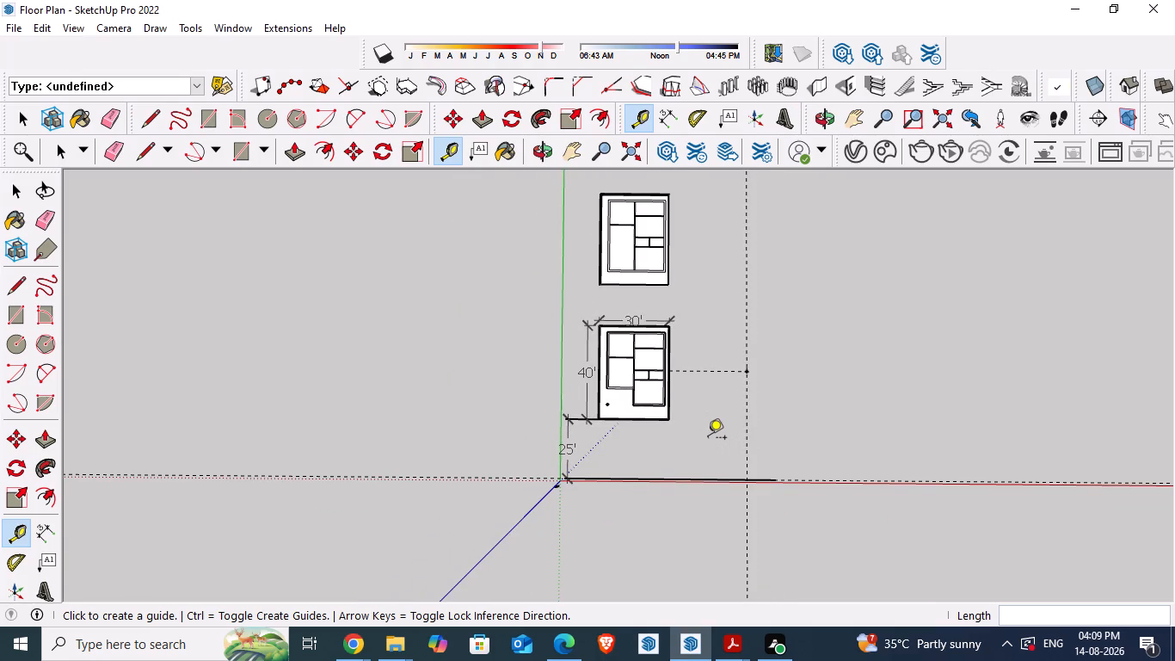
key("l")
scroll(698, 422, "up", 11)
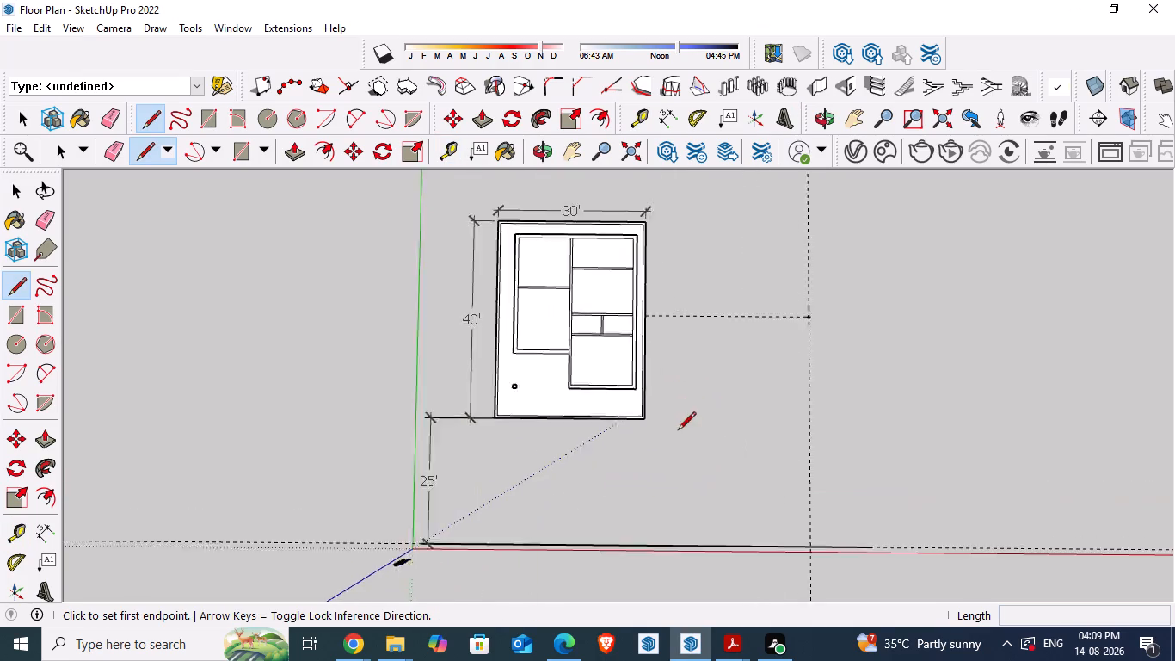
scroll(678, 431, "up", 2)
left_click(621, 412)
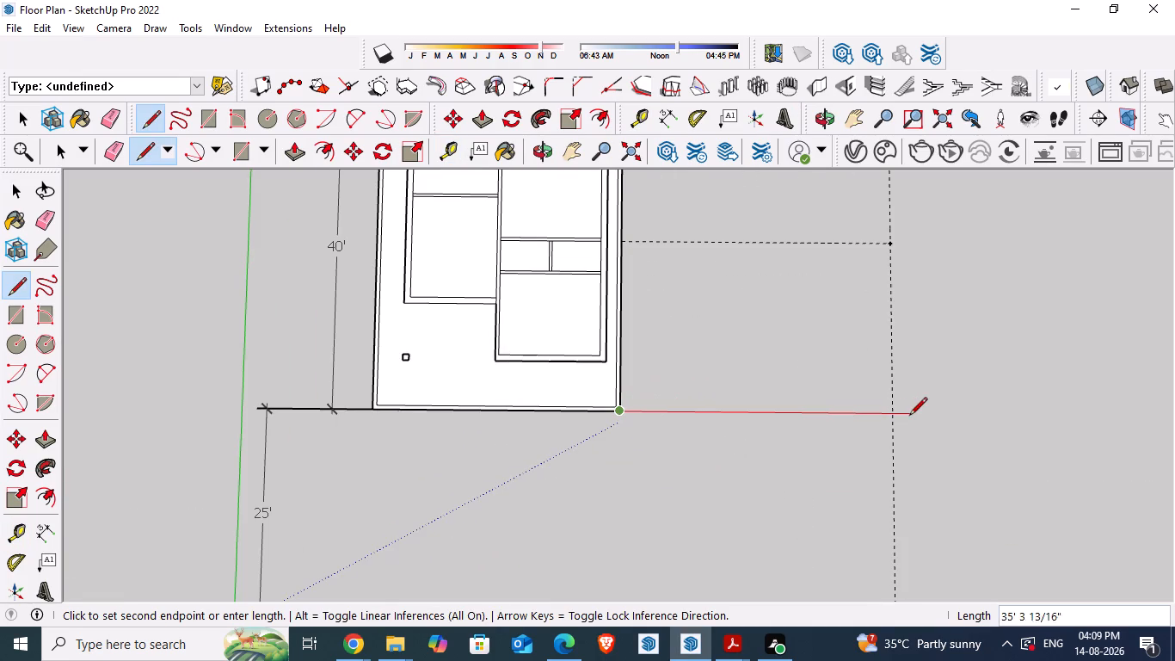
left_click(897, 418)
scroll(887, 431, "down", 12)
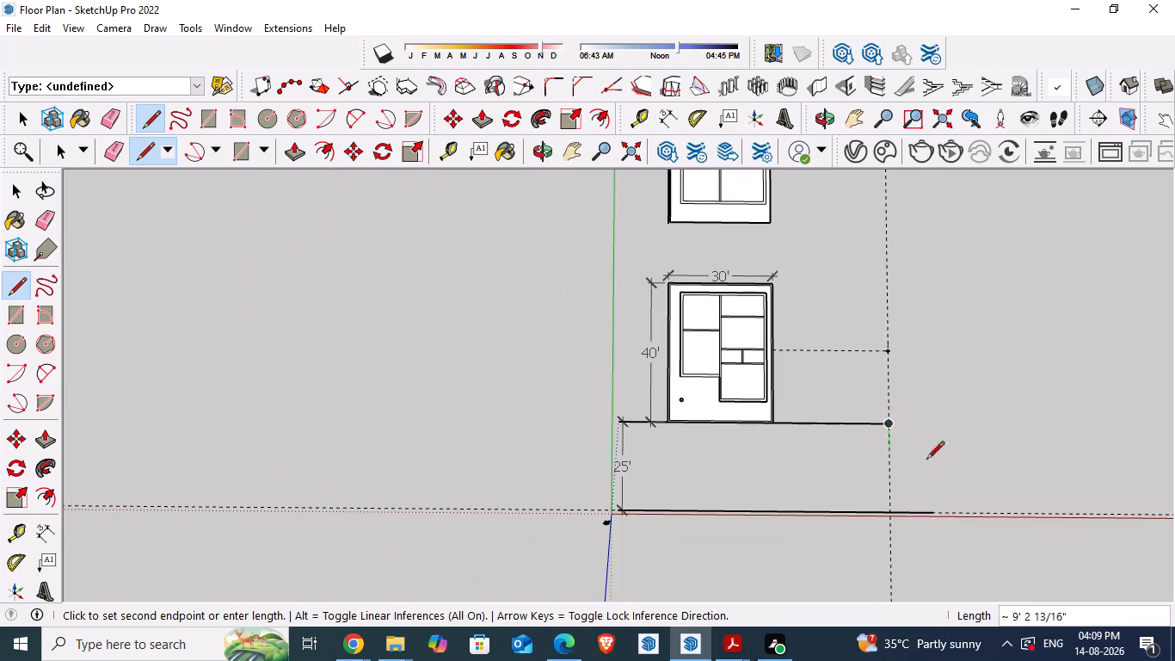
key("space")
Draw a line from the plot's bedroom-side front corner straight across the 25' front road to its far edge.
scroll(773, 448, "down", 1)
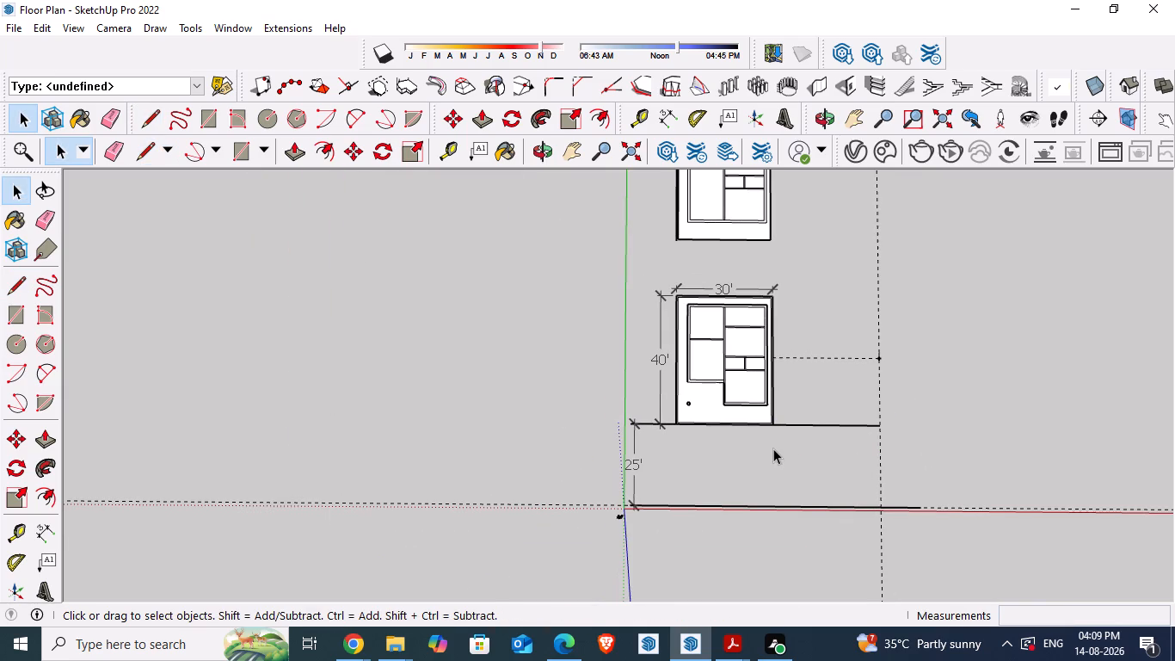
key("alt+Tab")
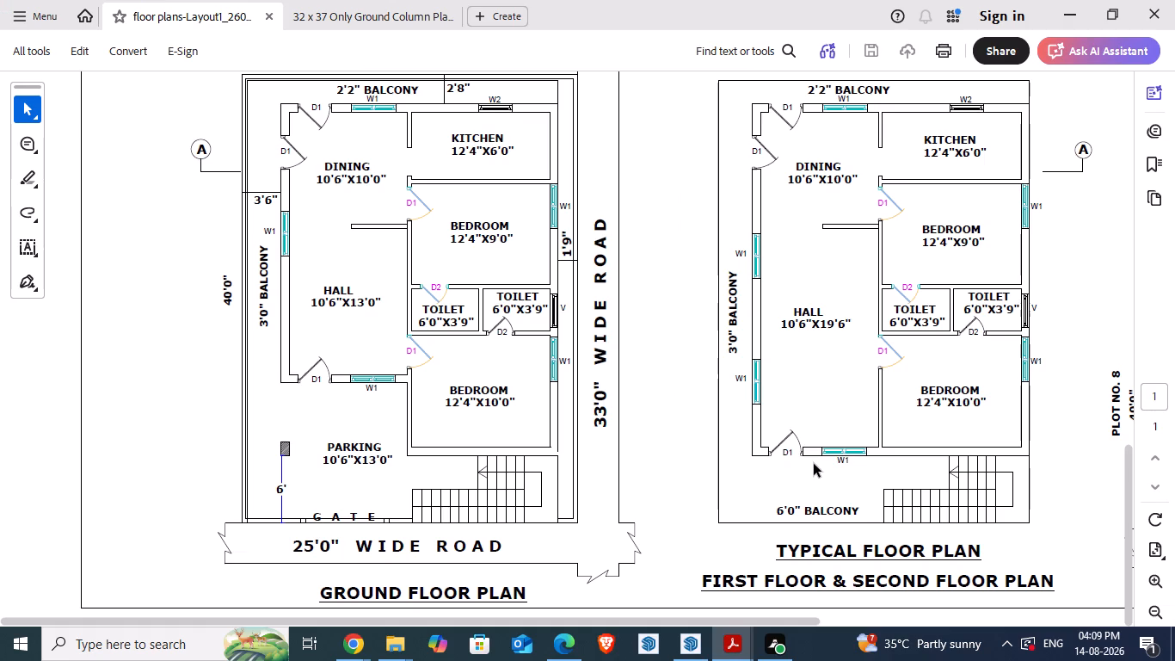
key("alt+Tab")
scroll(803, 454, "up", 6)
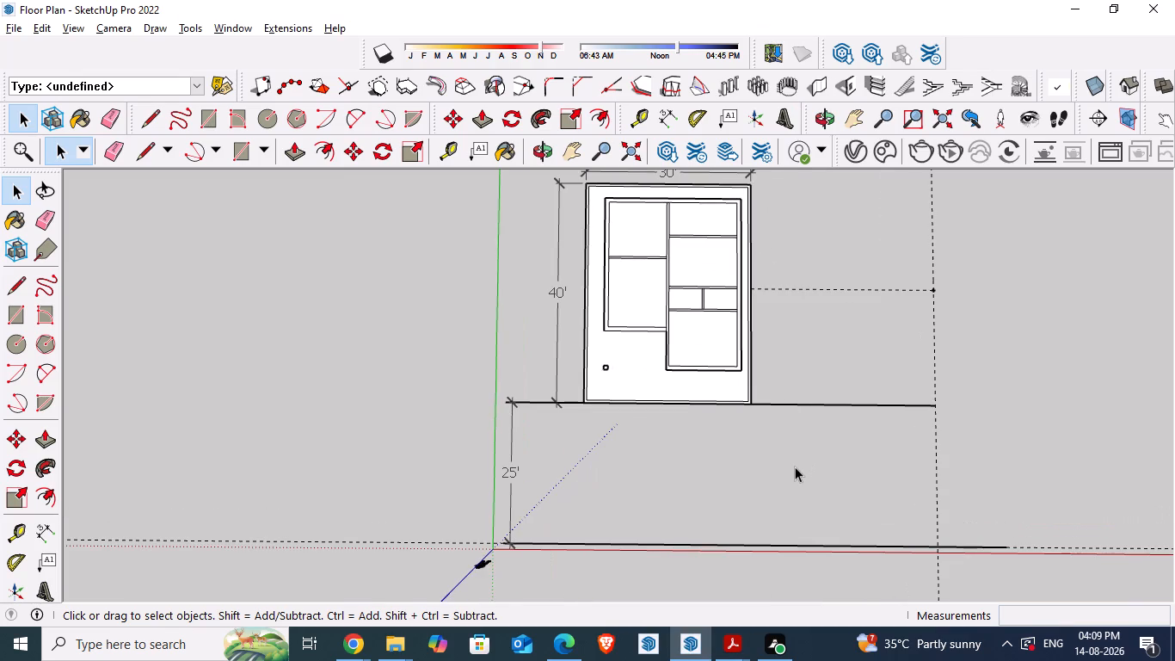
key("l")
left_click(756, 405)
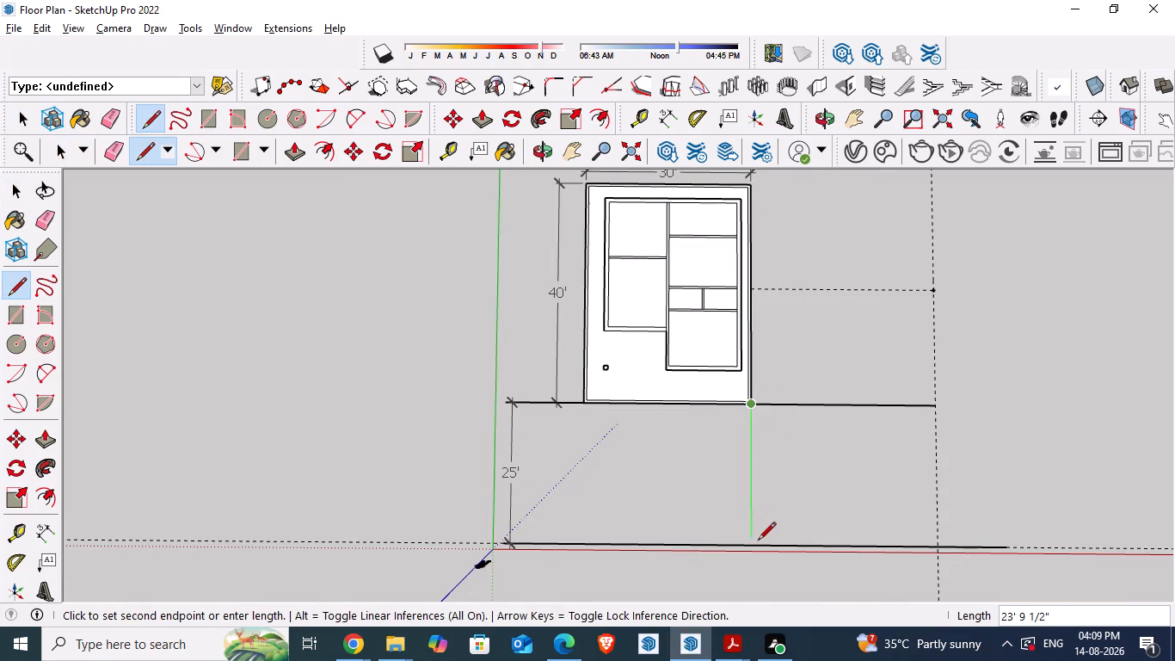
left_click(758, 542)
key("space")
Draw a line about 13' long from the plot's kitchen-side rear corner, extending the side boundary beyond the rear wall.
scroll(786, 471, "down", 5)
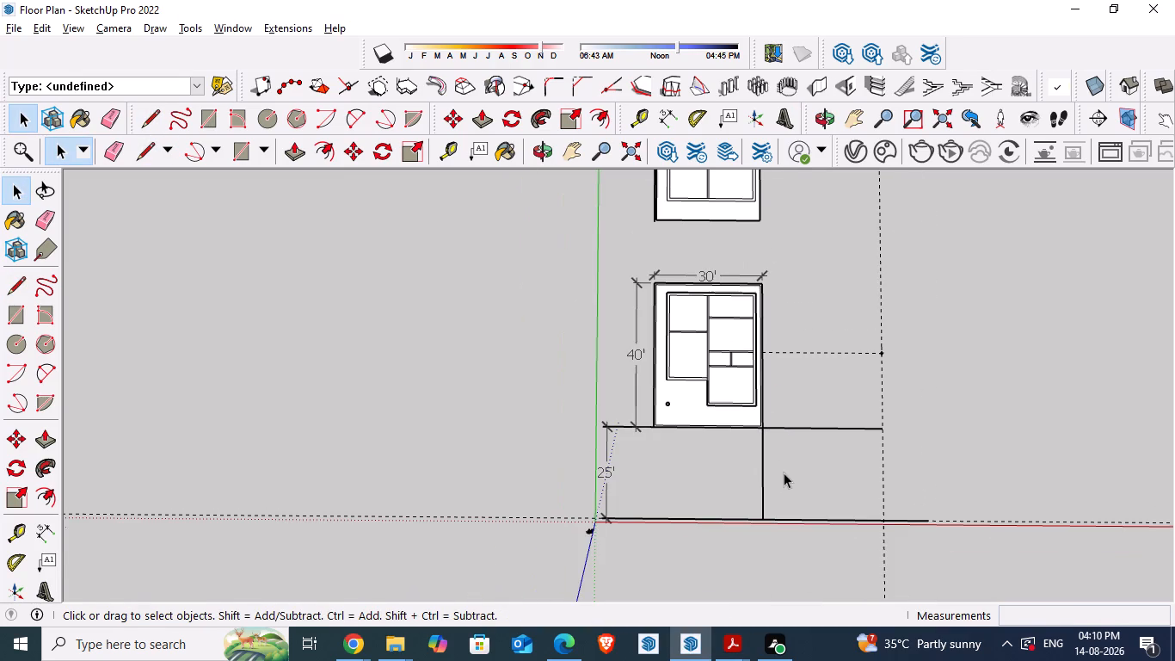
scroll(766, 272, "up", 12)
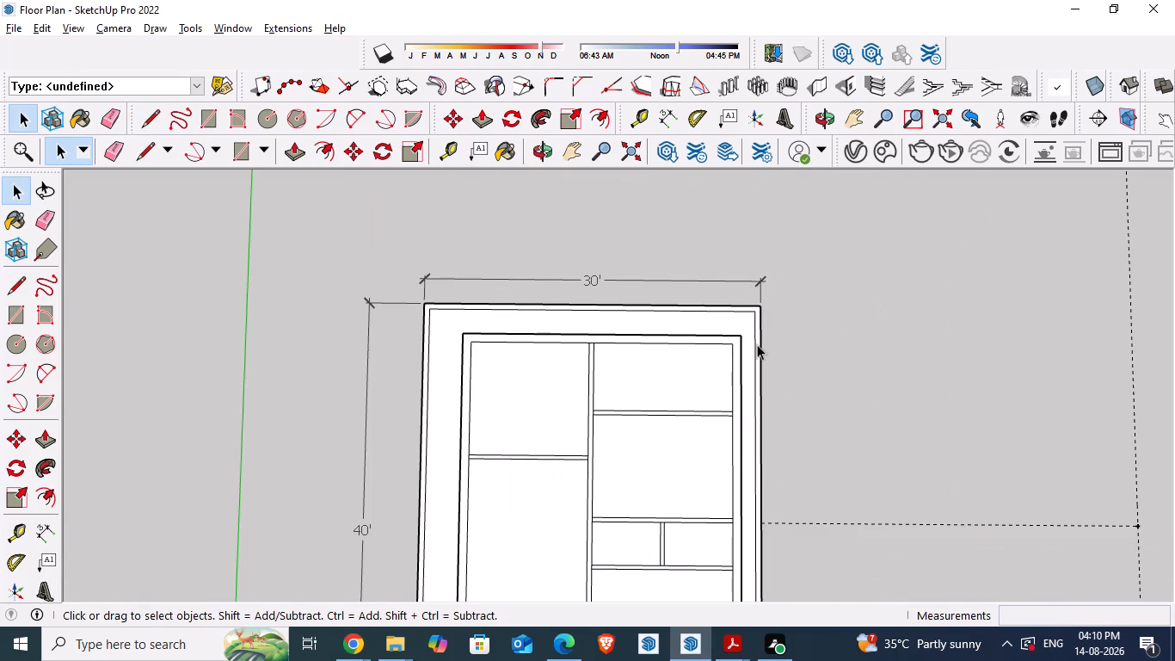
key("l")
left_click(762, 307)
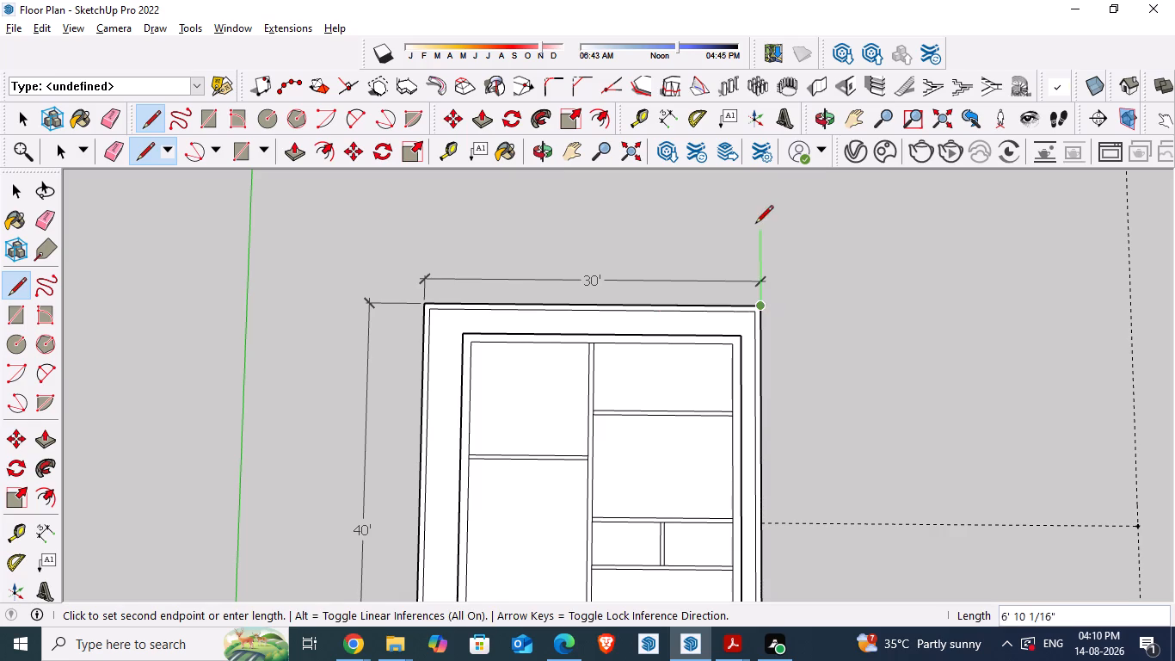
scroll(761, 252, "down", 11)
left_click(763, 229)
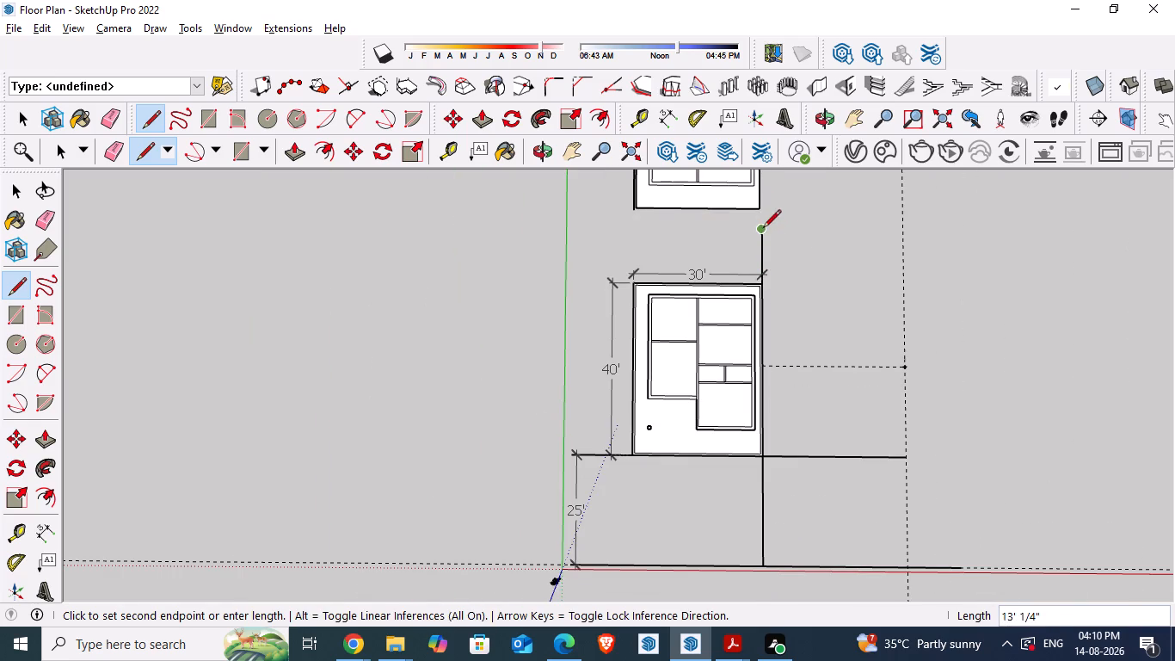
key("space")
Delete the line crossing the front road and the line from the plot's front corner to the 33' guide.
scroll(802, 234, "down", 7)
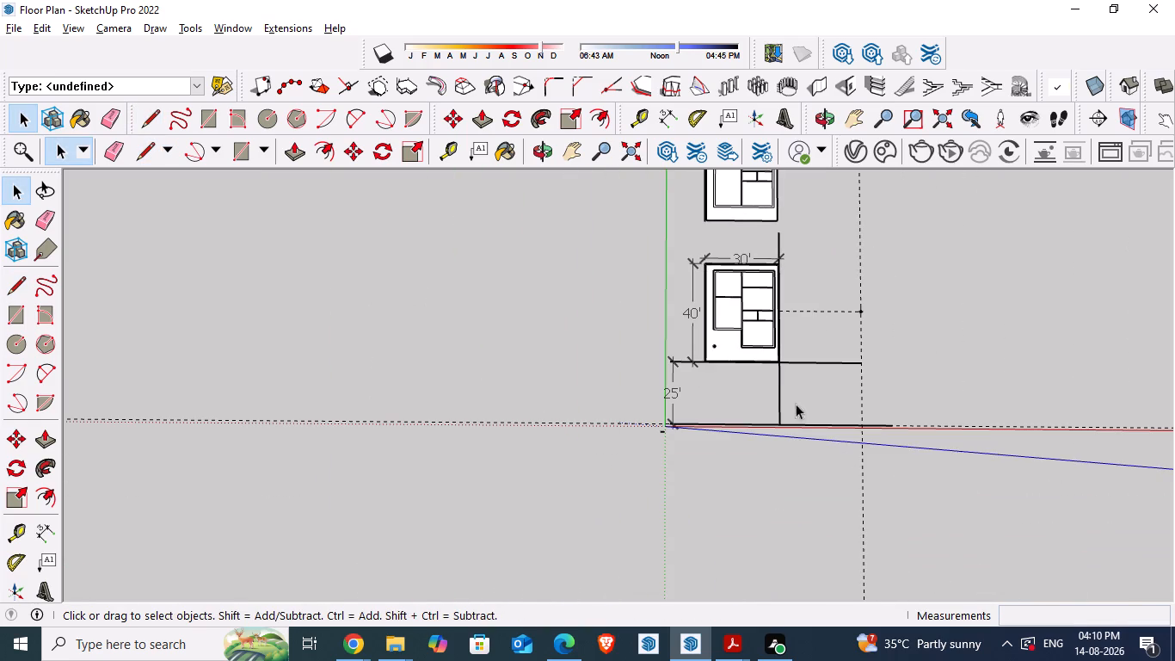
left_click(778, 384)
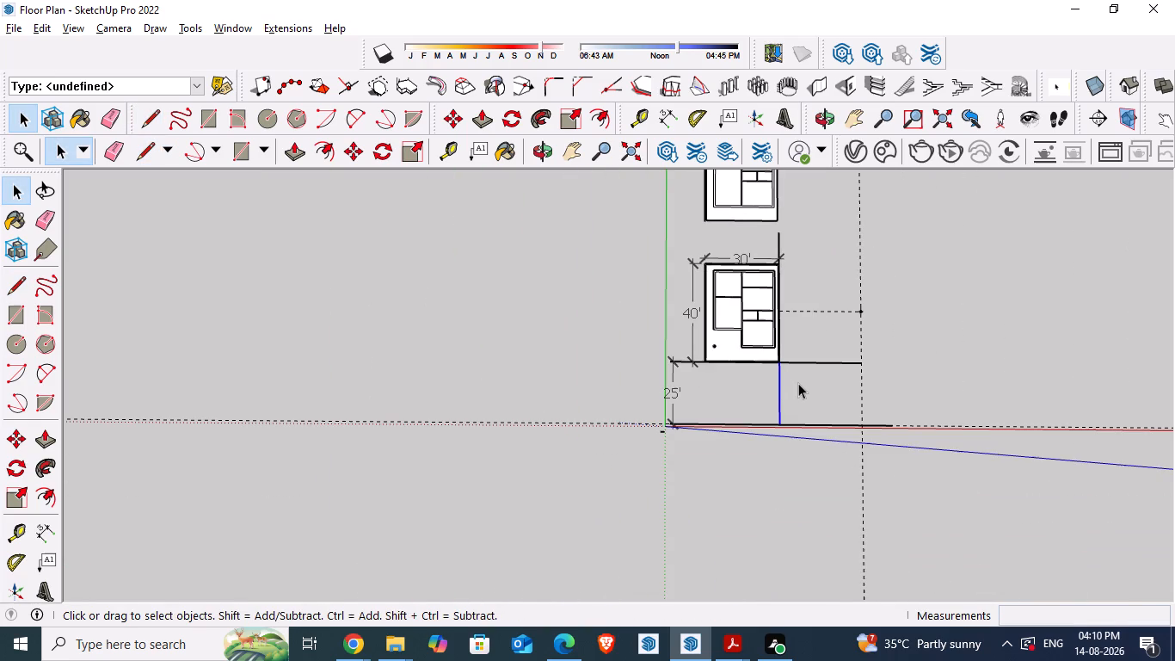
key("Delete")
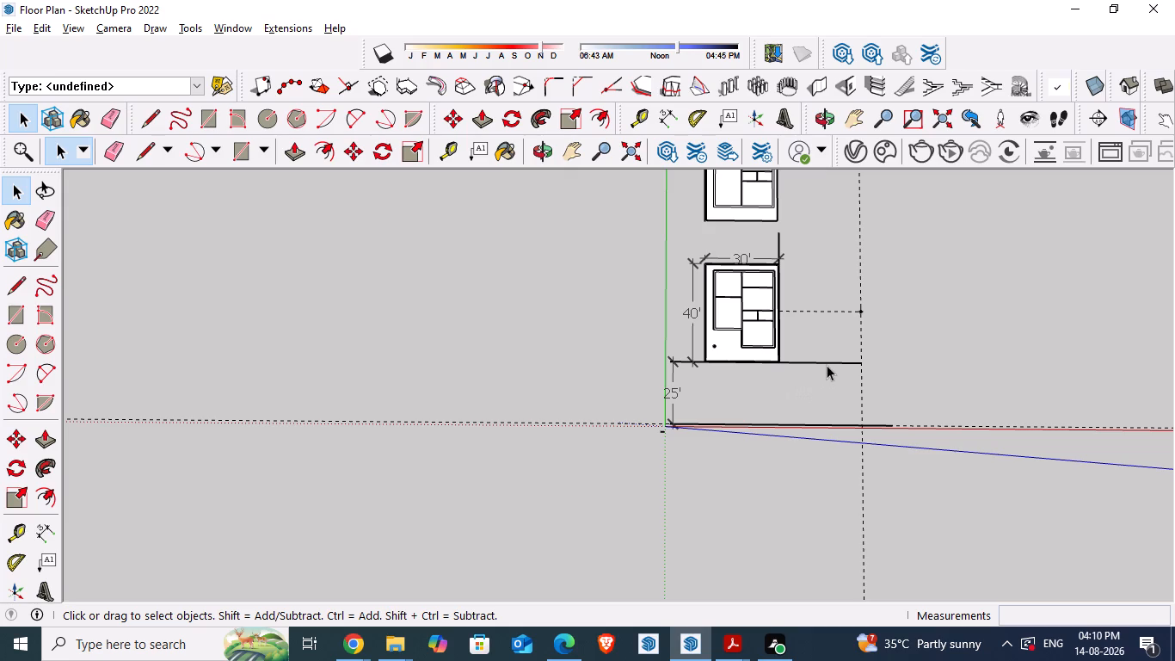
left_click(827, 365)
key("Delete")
Compare the model's plot and road edges with the reference PDF's ground floor plan, examining the 33' and 25' wide roads.
key("alt+Tab")
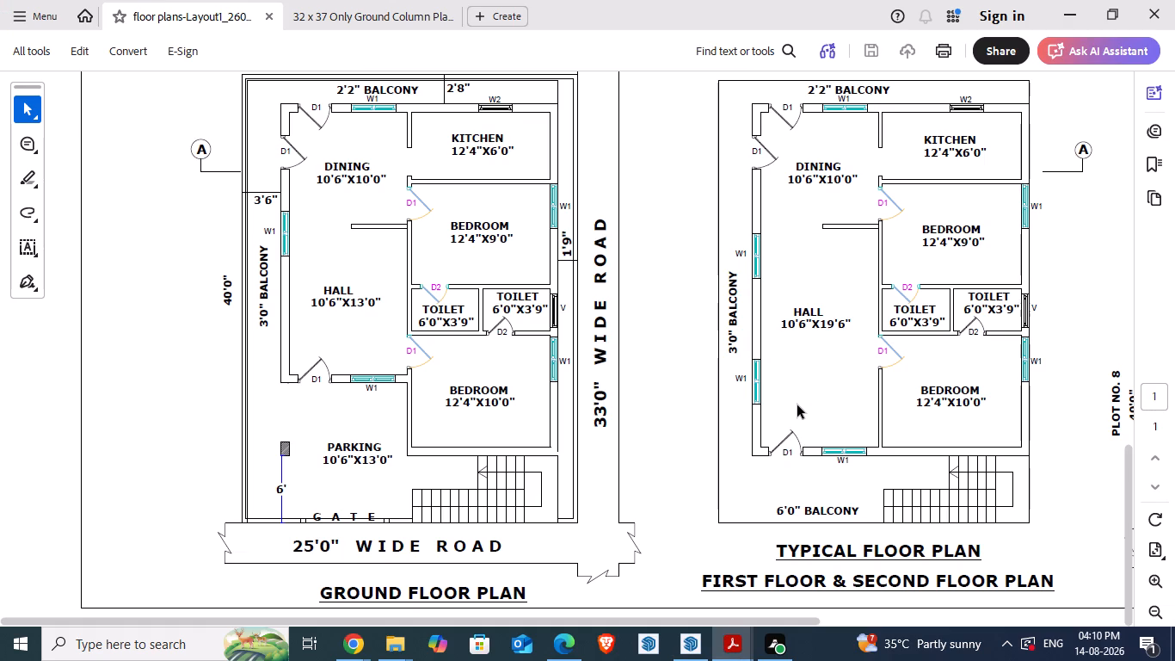
key("alt+Tab")
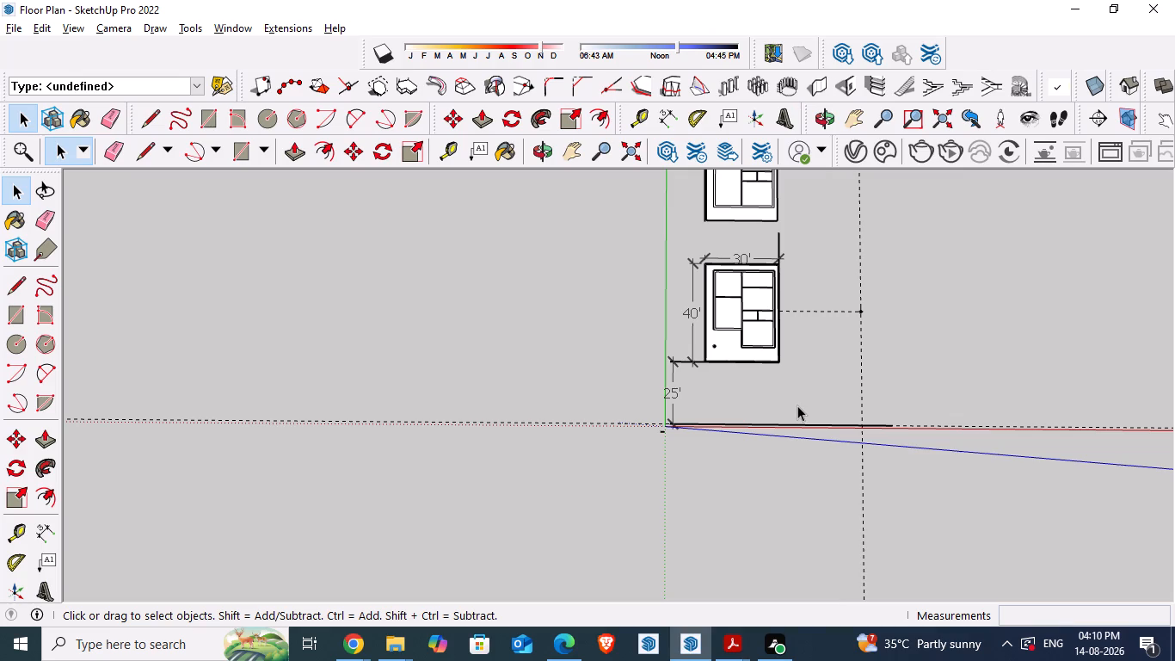
scroll(789, 405, "up", 3)
scroll(780, 405, "down", 2)
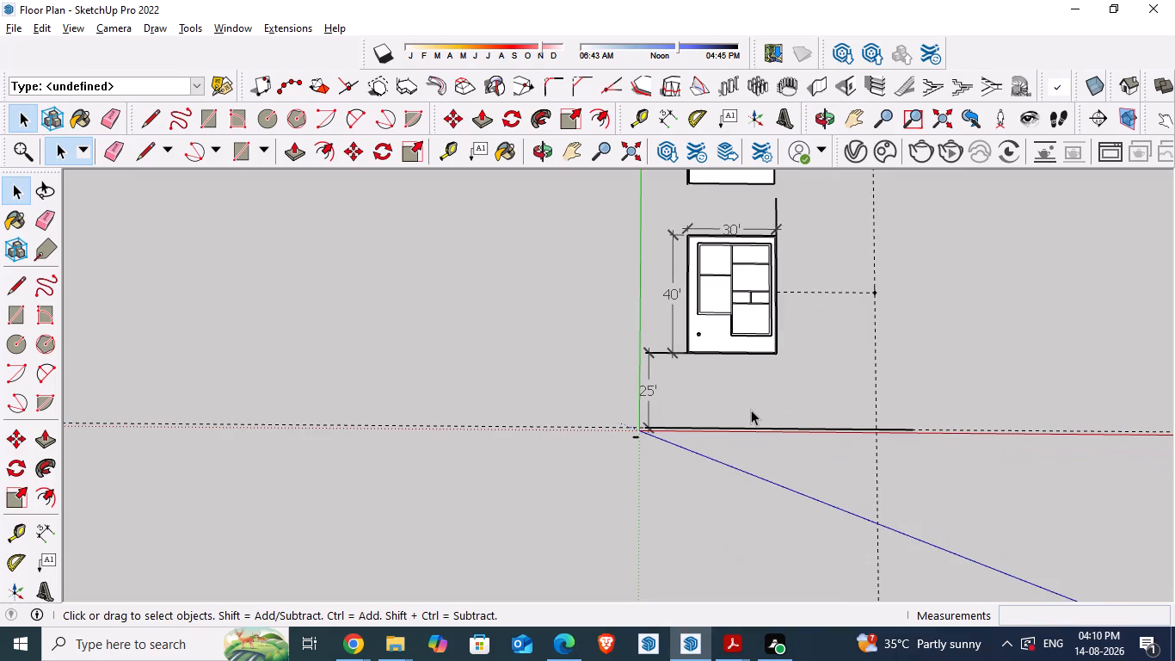
scroll(741, 268, "up", 4)
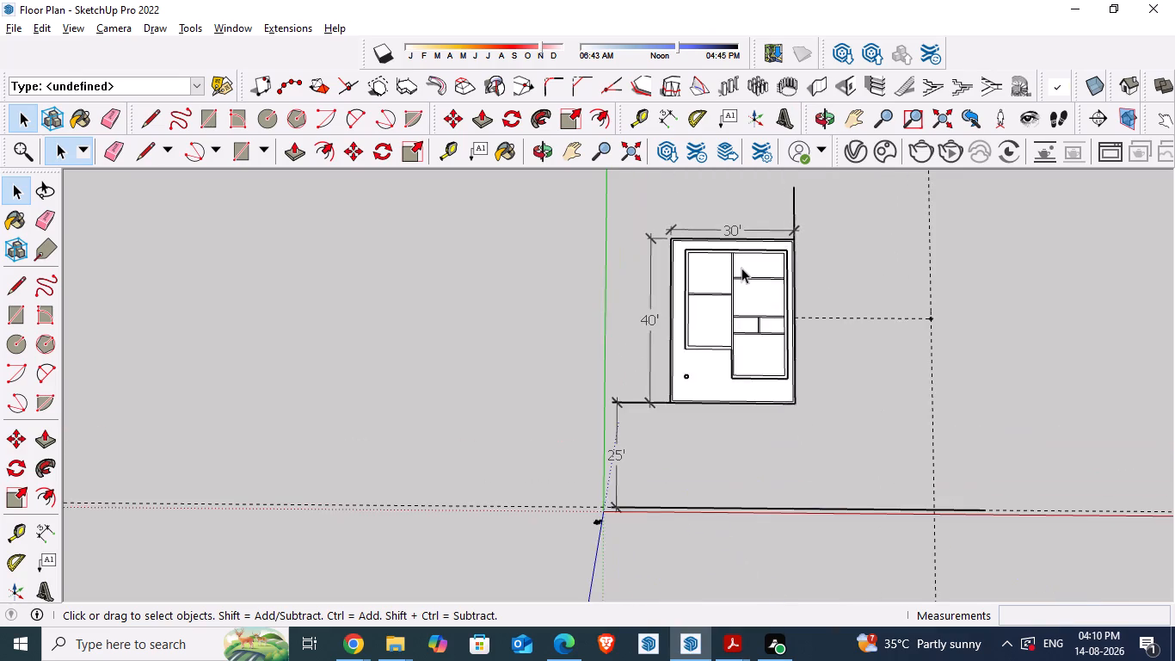
scroll(749, 269, "up", 5)
scroll(752, 415, "up", 2)
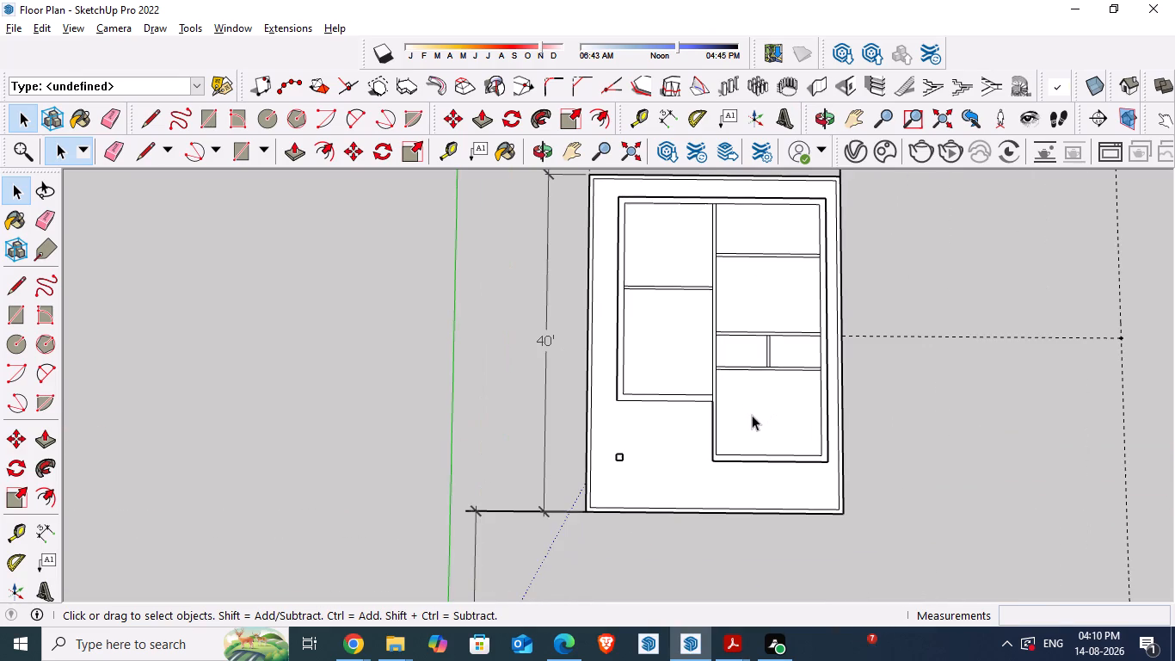
scroll(707, 415, "up", 4)
scroll(708, 447, "down", 5)
key("alt+Tab")
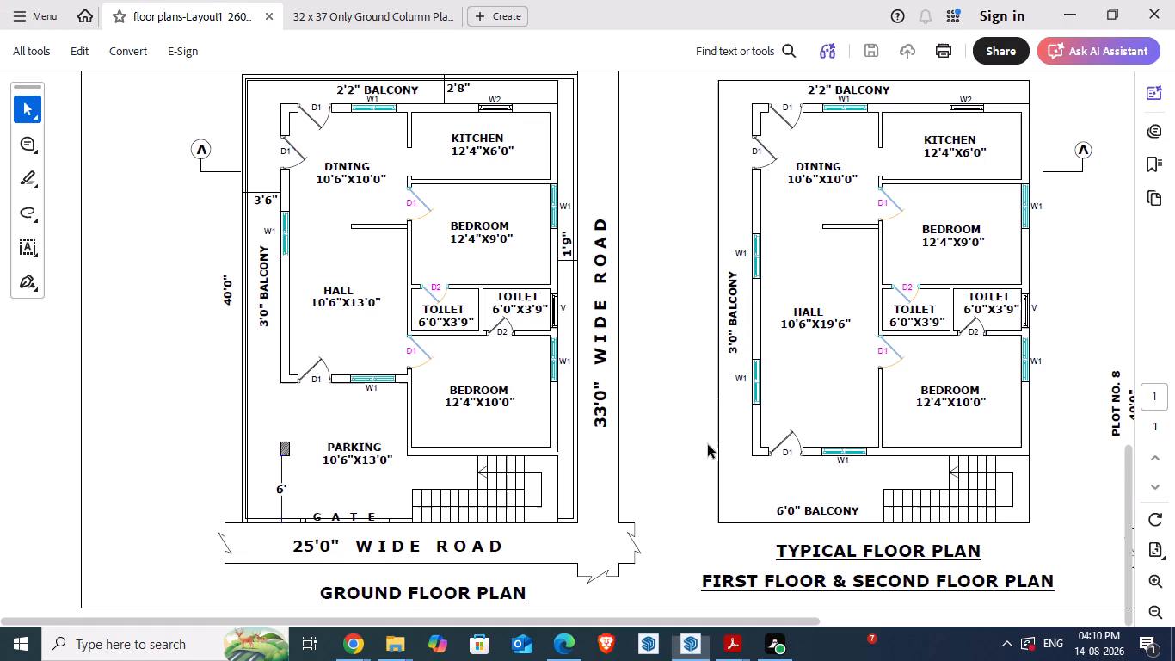
scroll(570, 401, "down", 4)
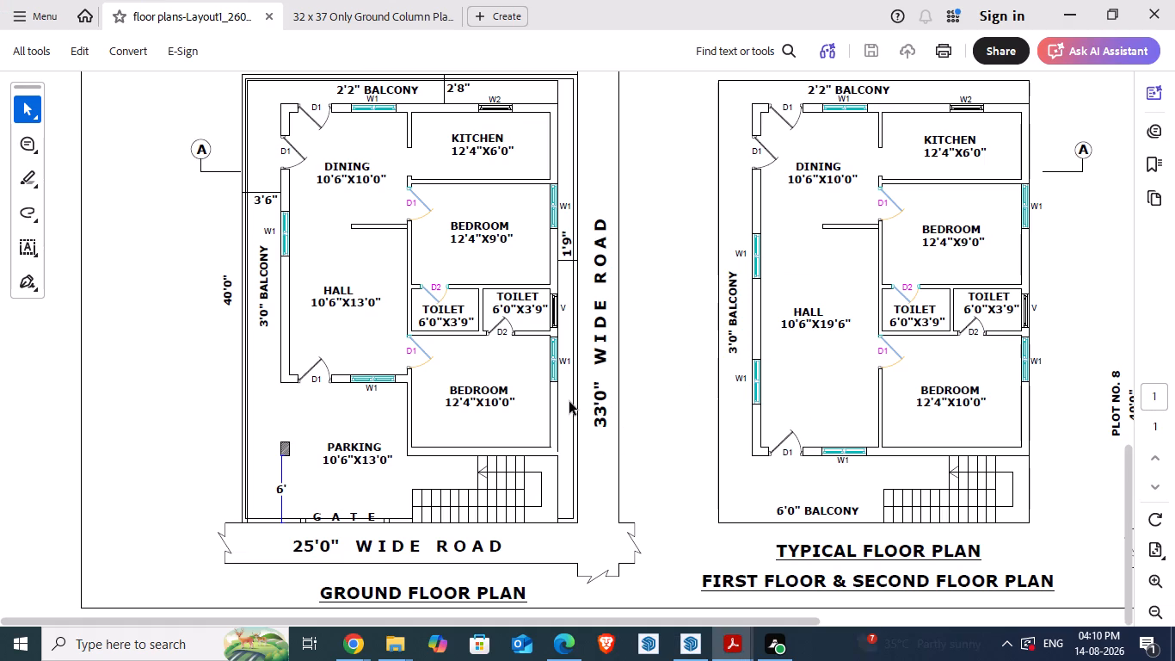
key("ctrl+s")
key("alt+Tab")
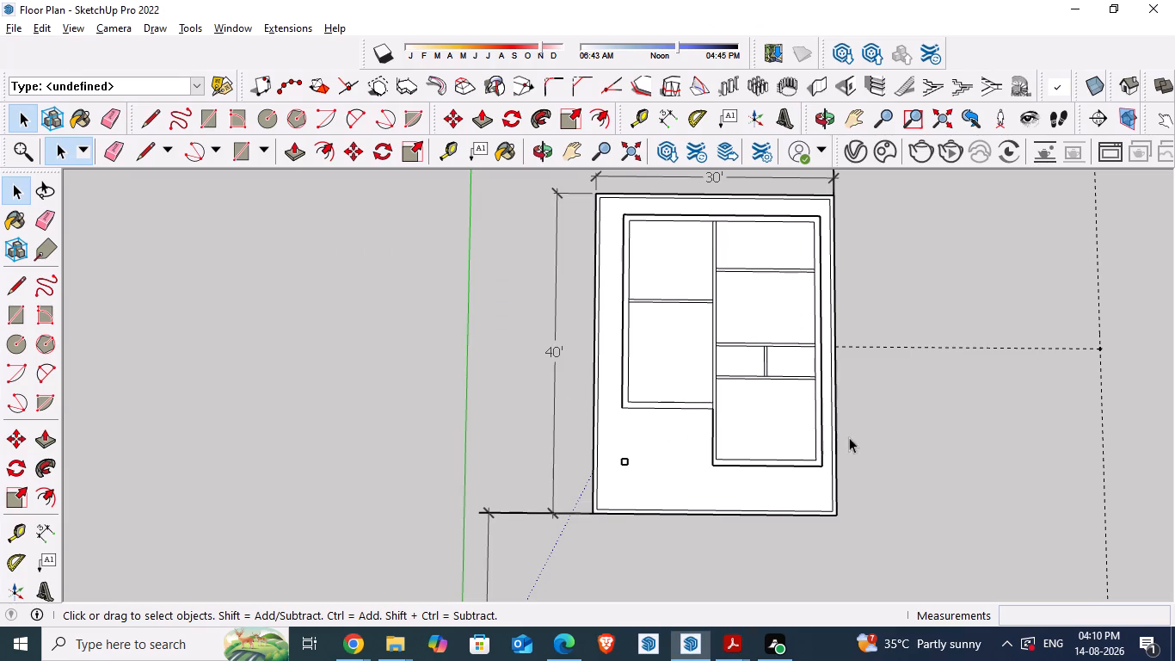
left_click(883, 437)
scroll(414, 466, "down", 3)
scroll(887, 366, "up", 1)
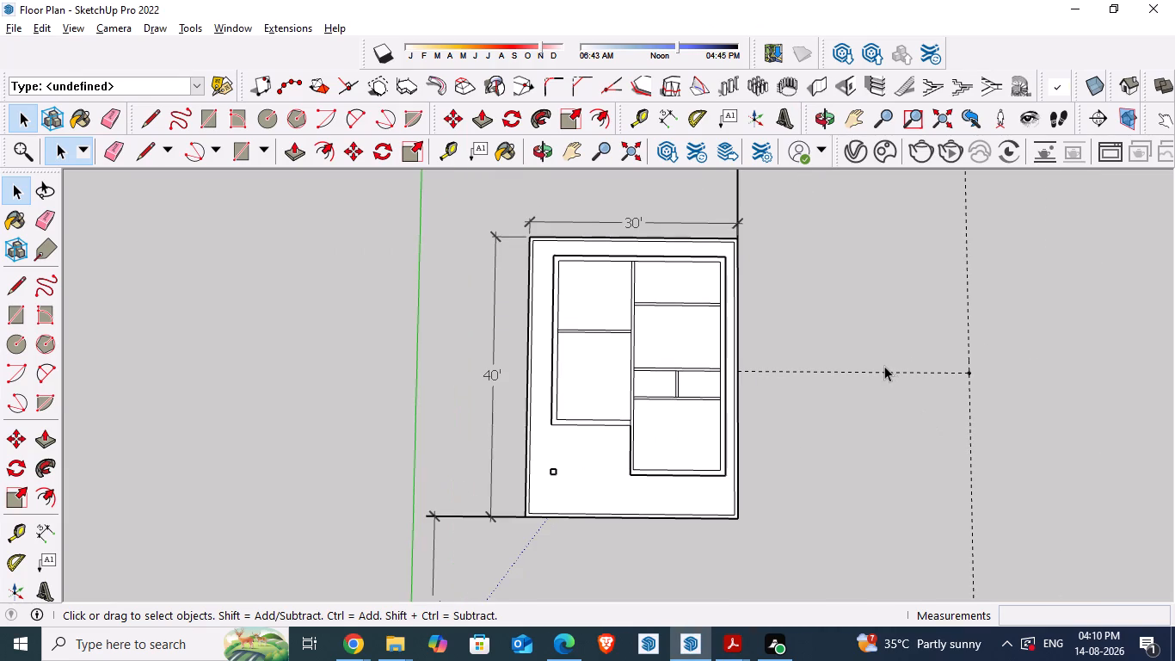
Save the model.
key("ctrl+s")
Switch to the reference PDF to check the ground floor plan.
key("alt+Tab")
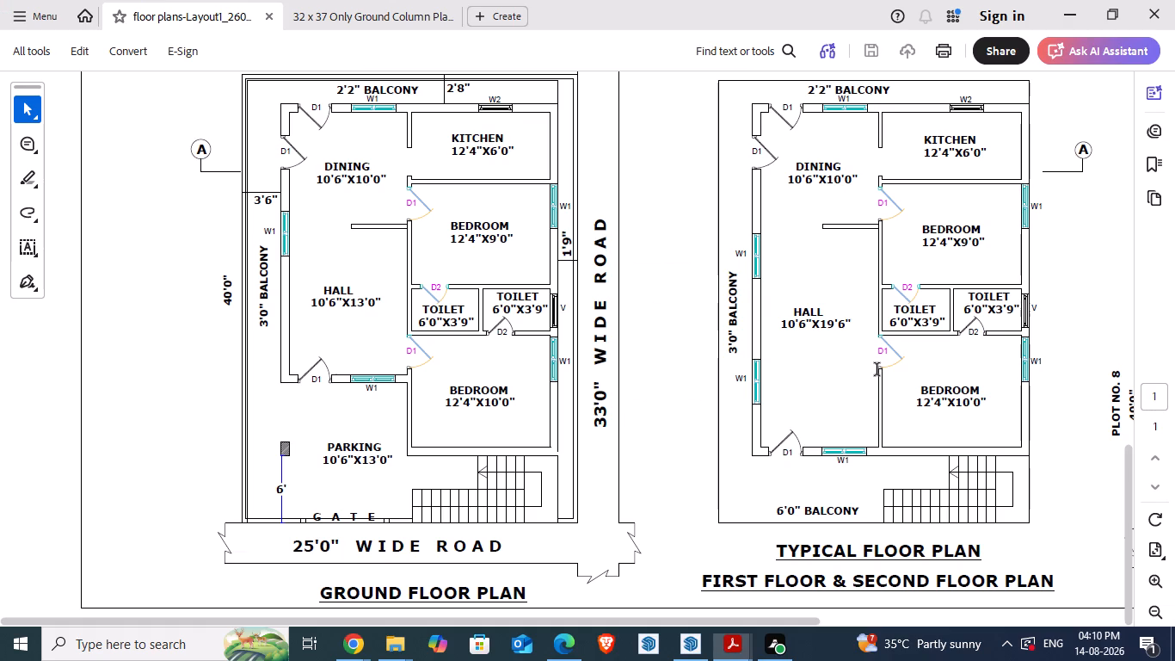
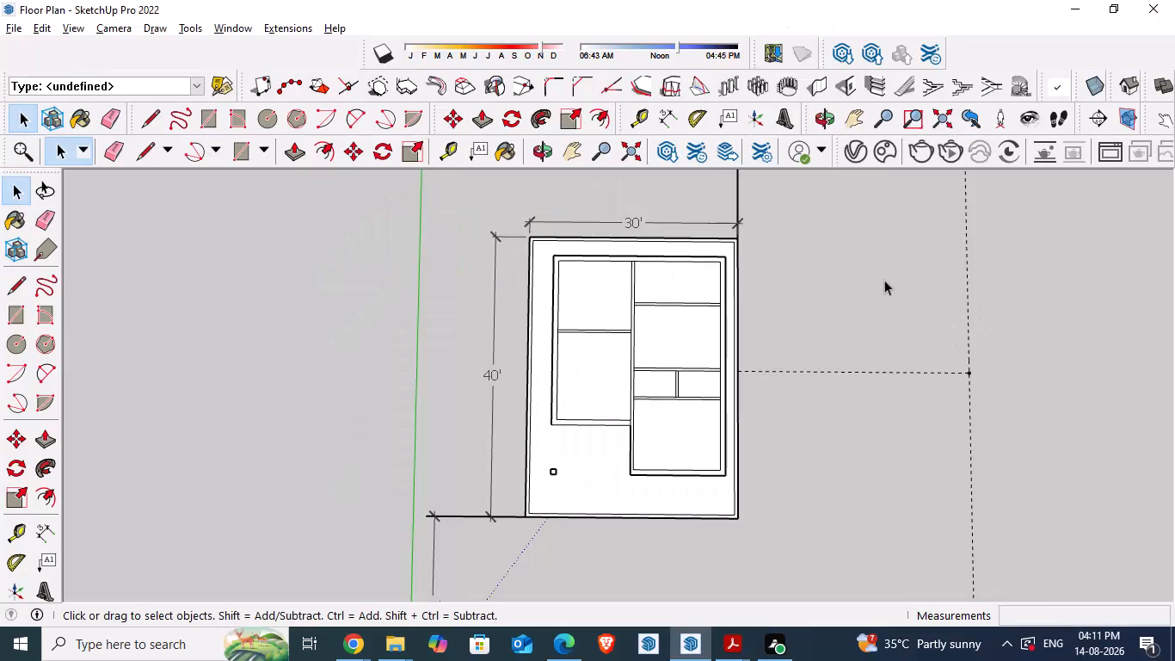
Mark guide points for the door opening on the dining room's rear wall, 1' from the inner outer-wall corner and 3' further along.
scroll(703, 249, "up", 5)
scroll(582, 332, "up", 2)
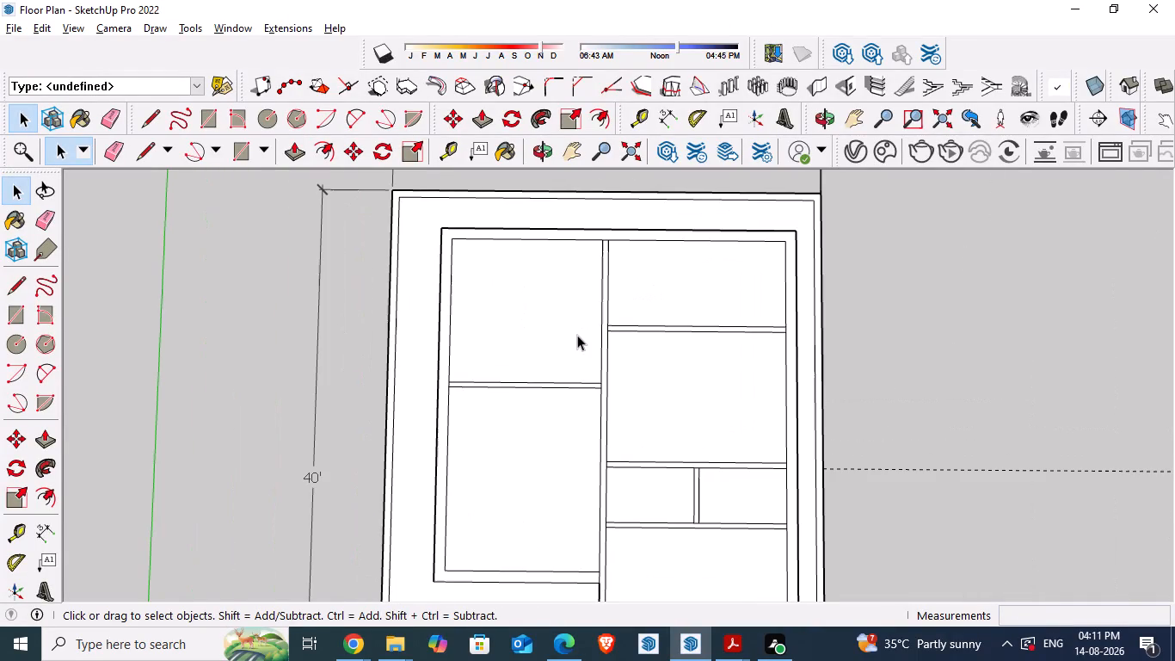
key("t")
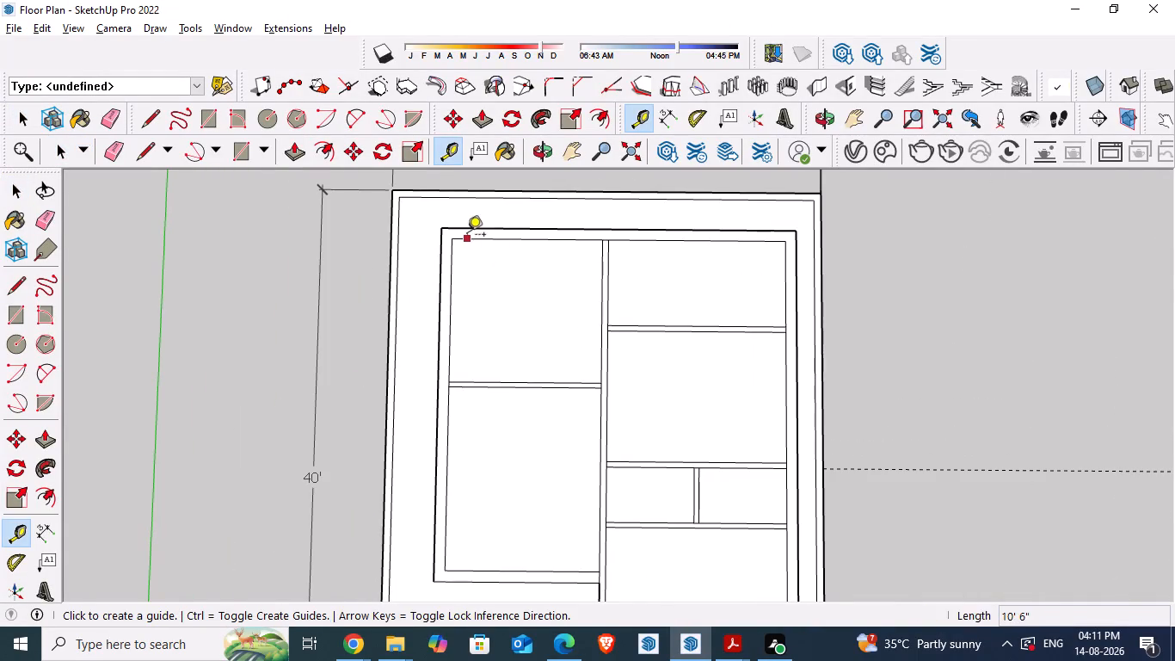
scroll(458, 249, "up", 3)
left_click(456, 237)
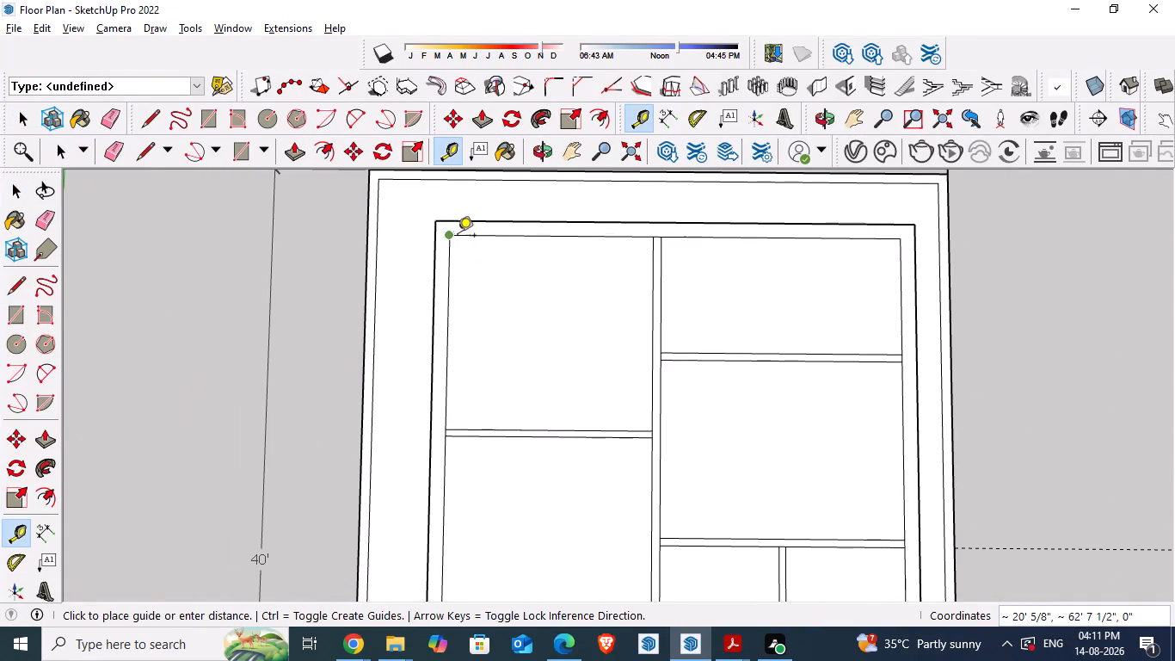
type("1'")
key("Return")
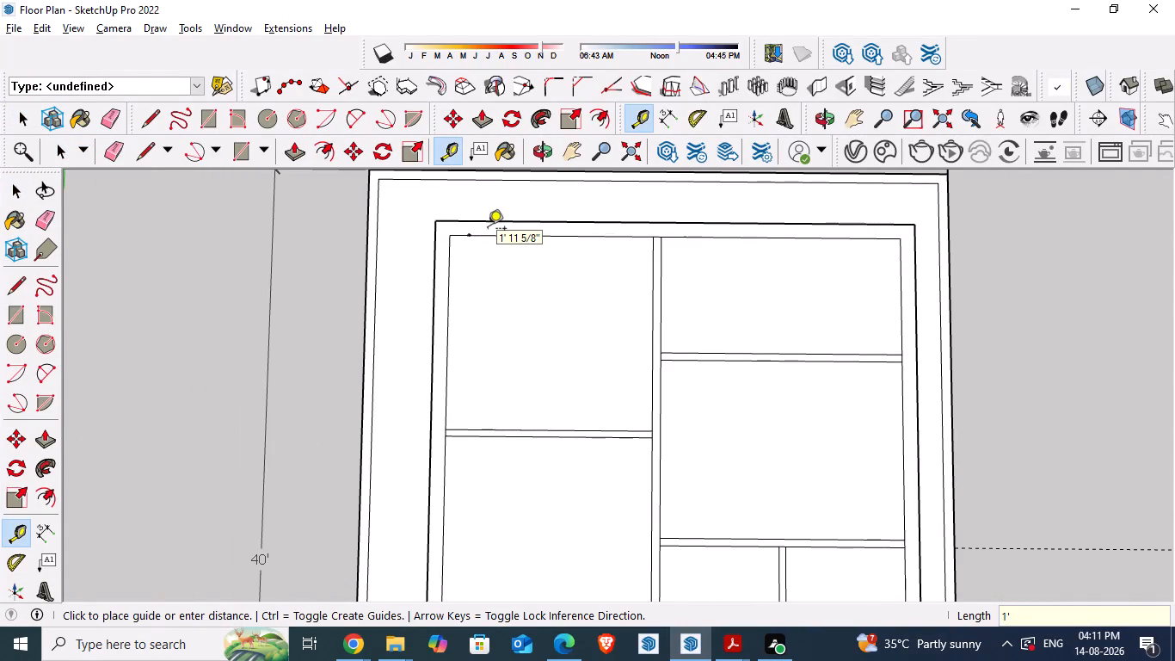
scroll(408, 299, "up", 3)
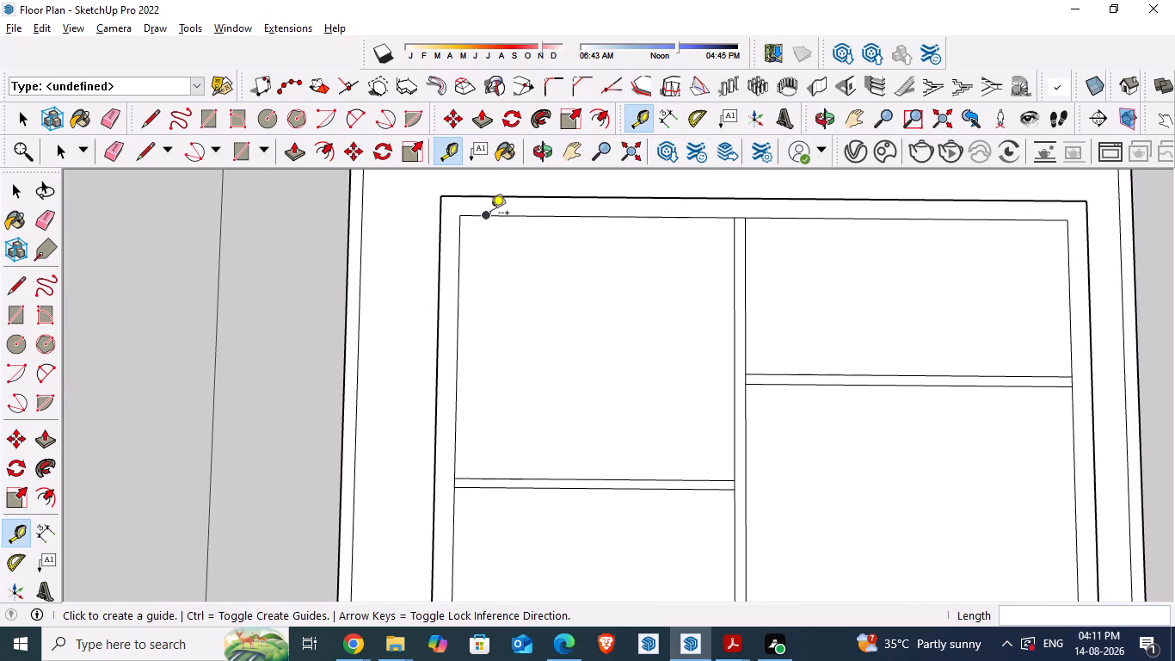
left_click(490, 214)
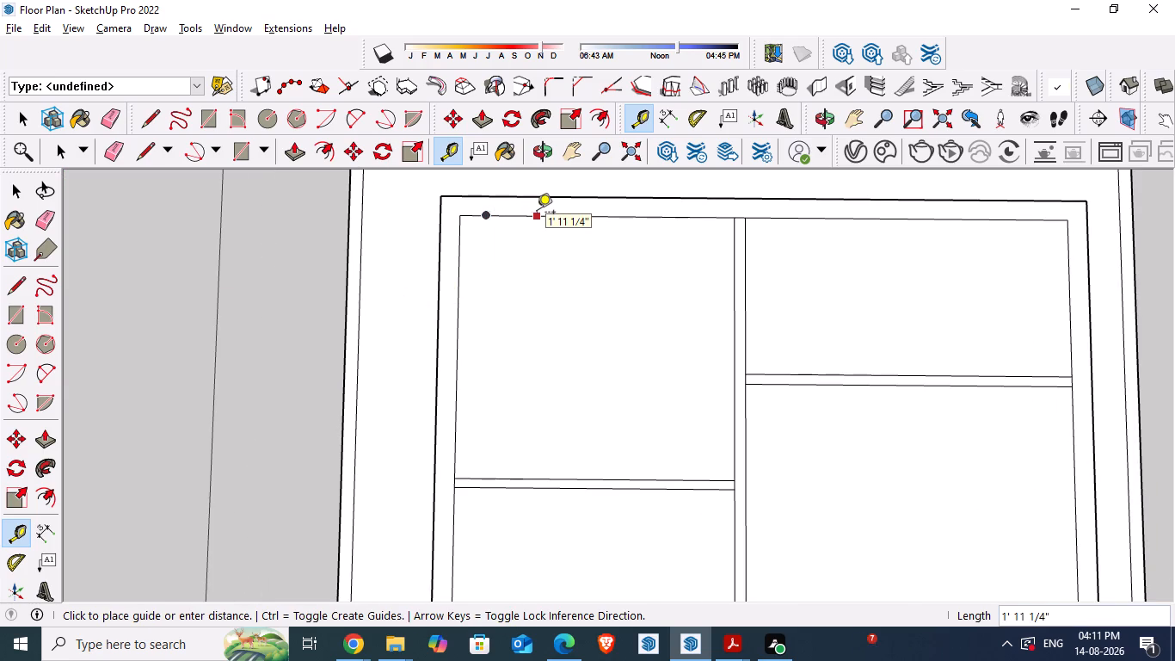
type("3'")
key("Return")
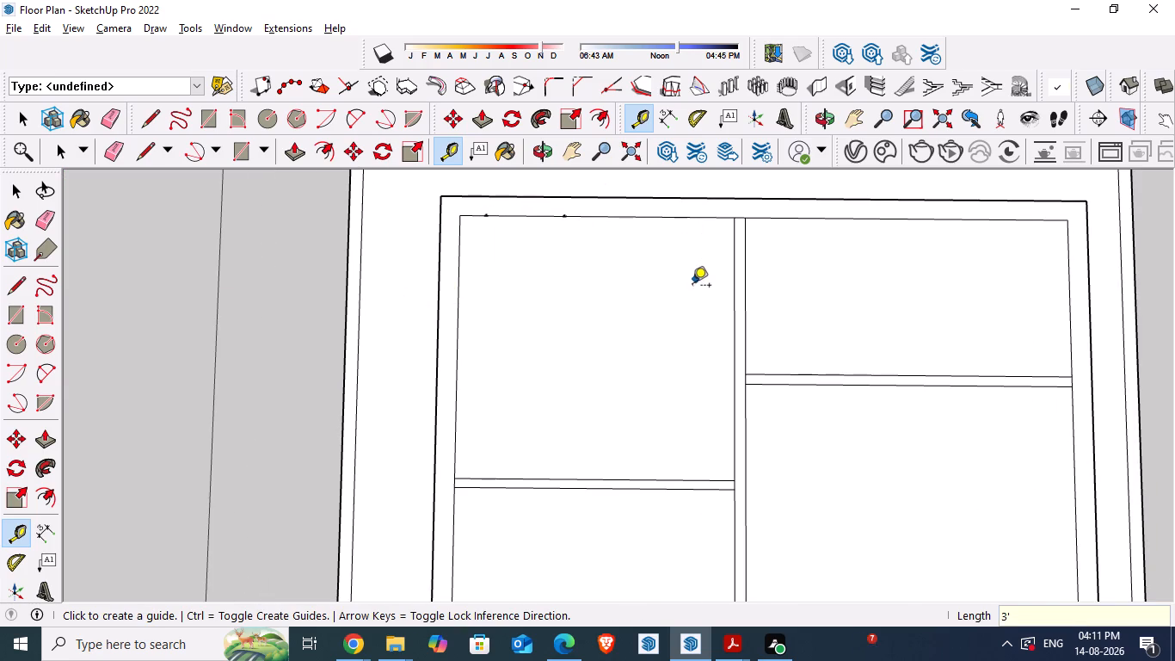
Mark guide points for the window W1 on the same wall, checking the PDF: 1' from the kitchen partition and 3' beyond that.
key("alt+Tab")
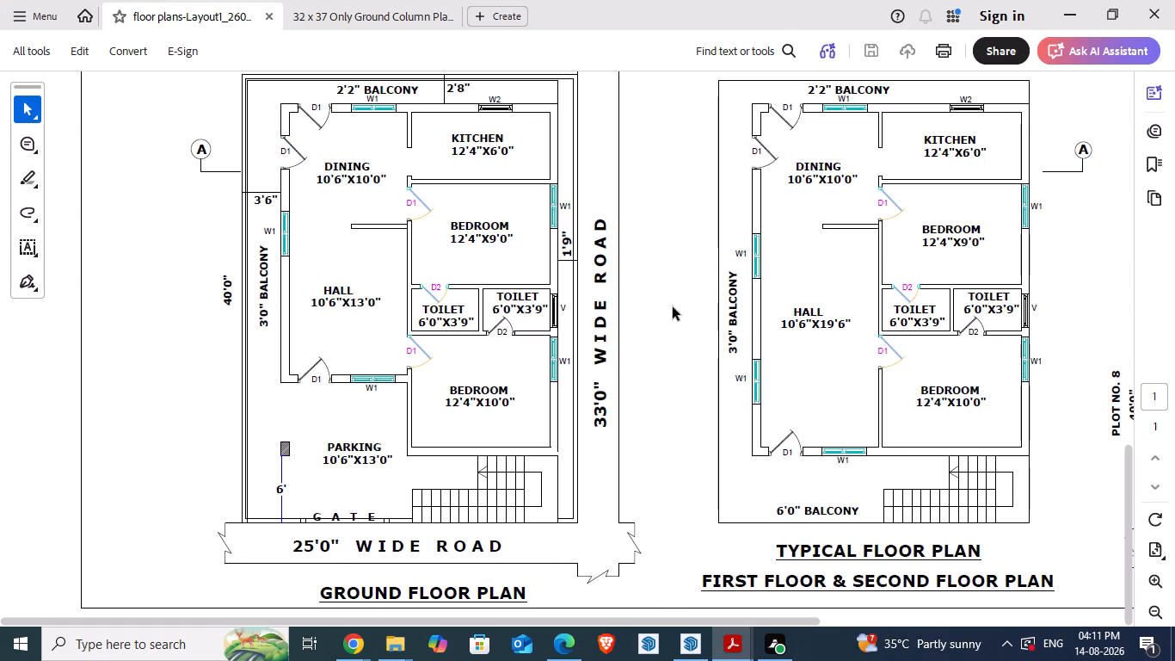
key("alt+Tab")
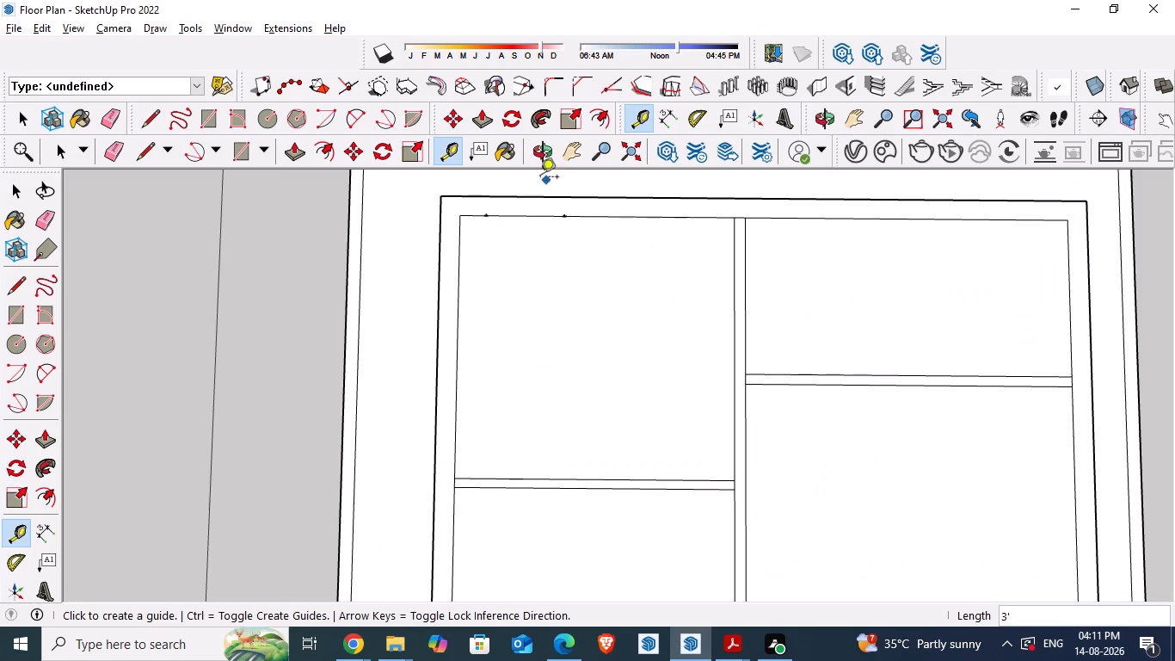
key("alt+Tab")
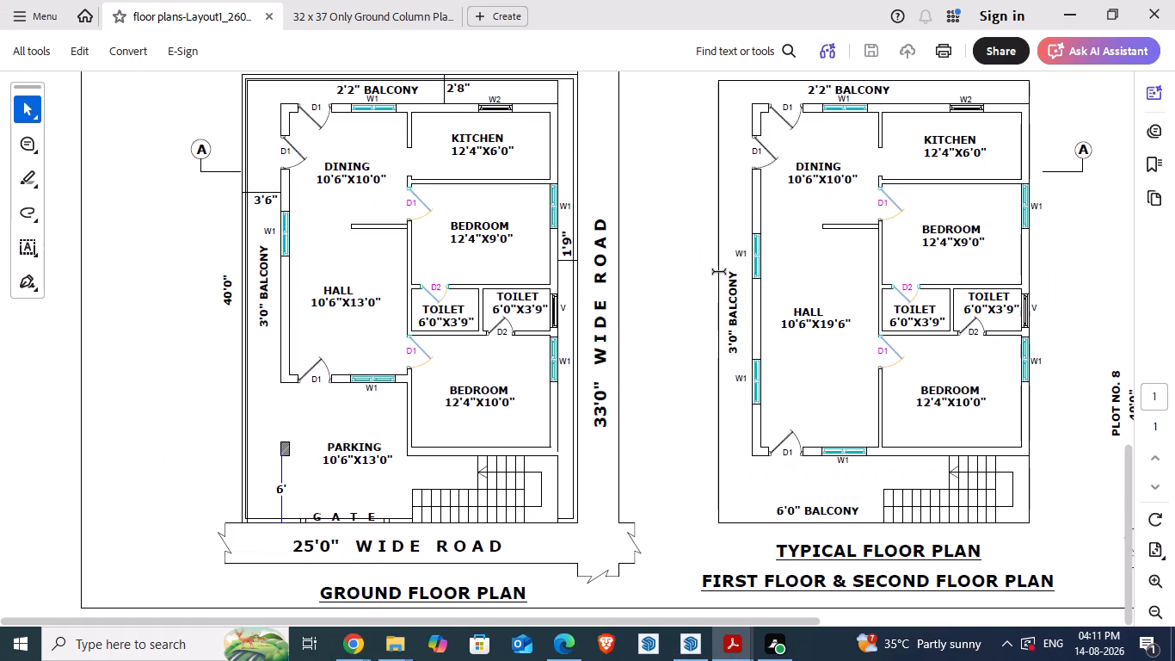
key("alt+Tab")
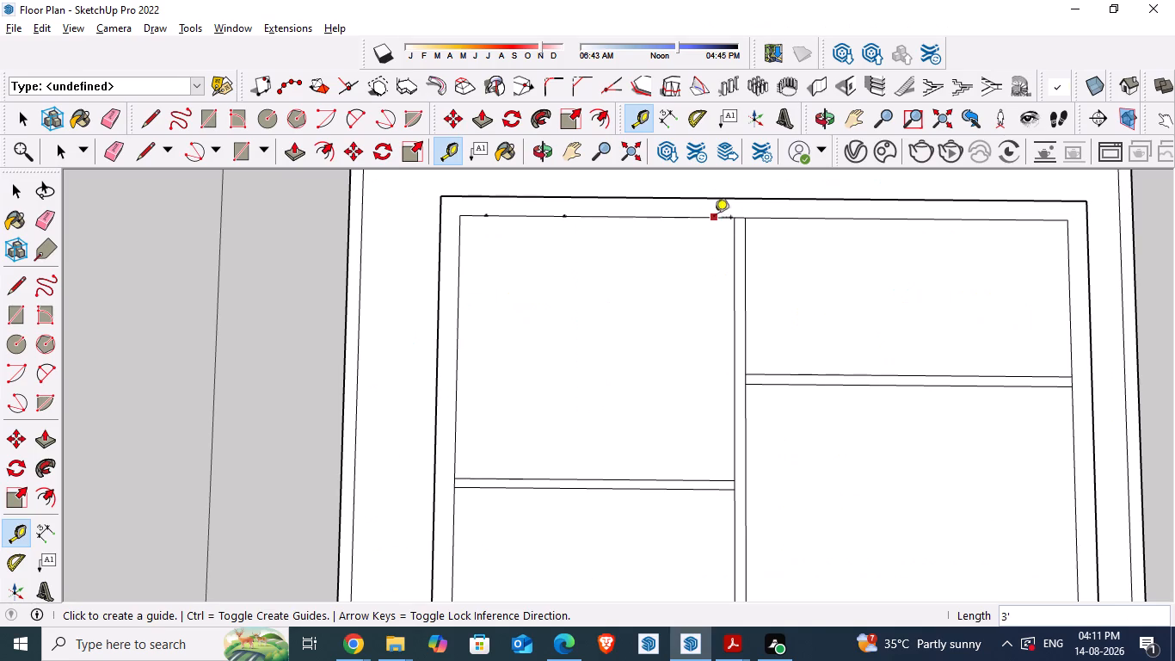
left_click(735, 223)
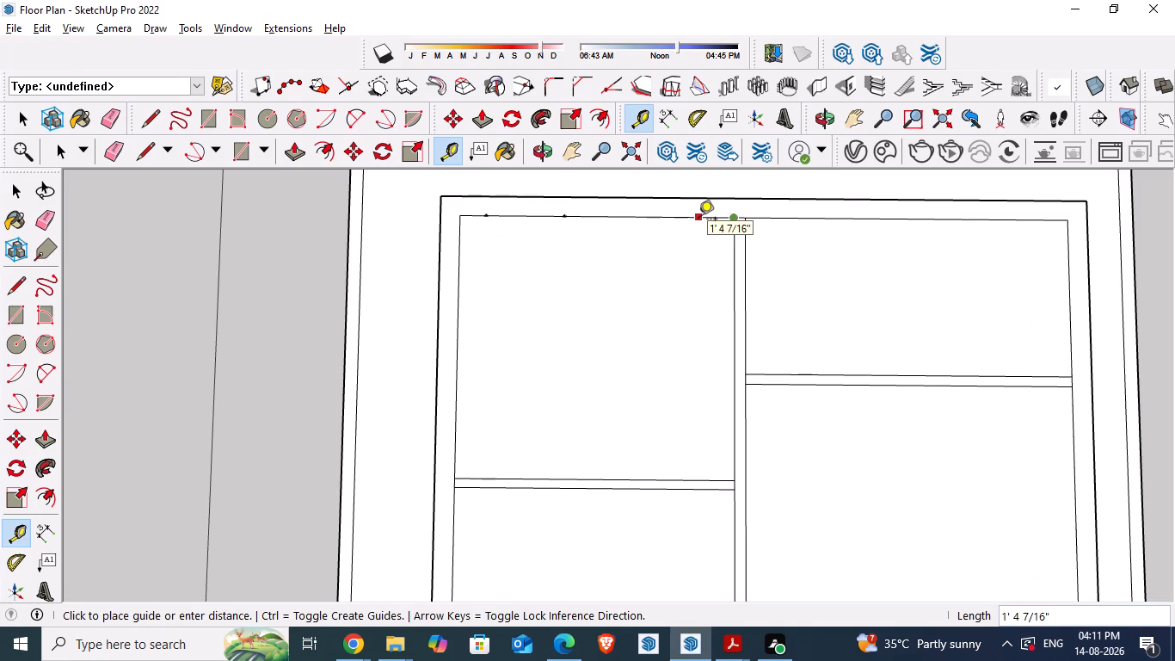
key("1")
key("apostrophe")
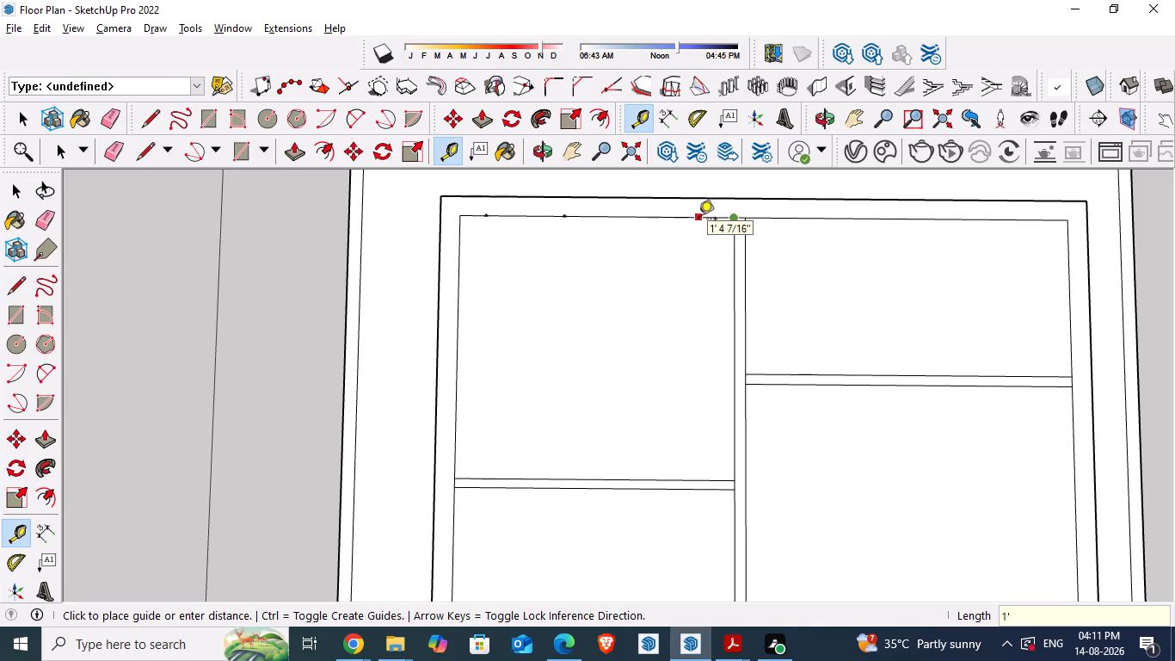
key("Return")
scroll(842, 203, "up", 2)
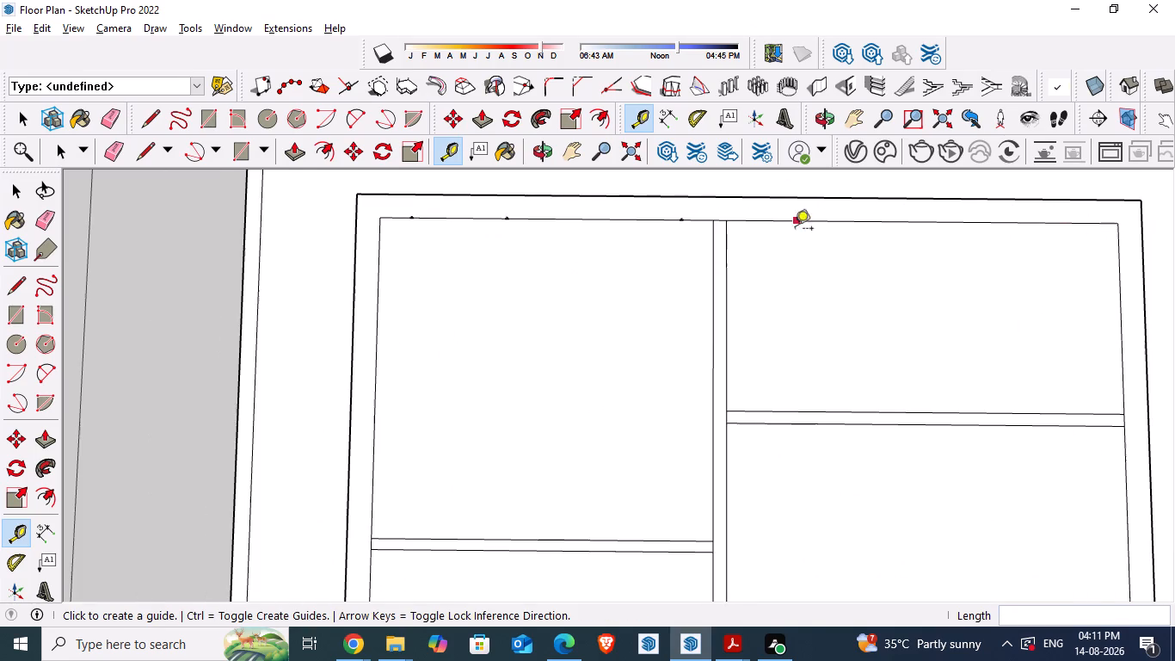
key("alt+Tab")
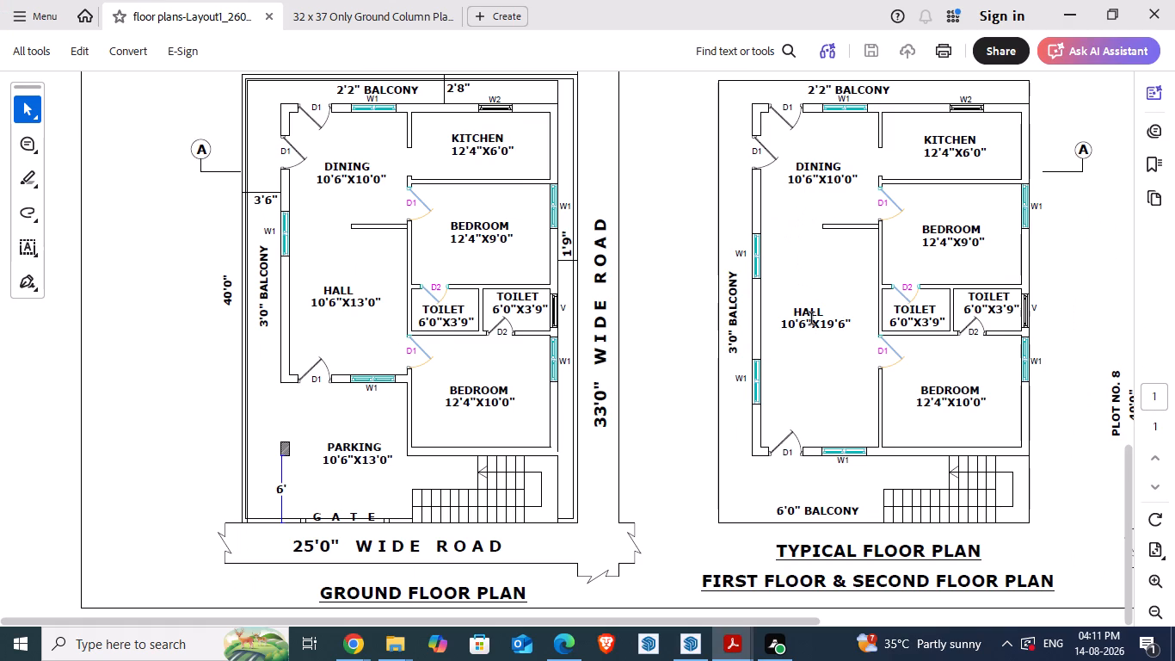
key("alt+Tab")
left_click(682, 222)
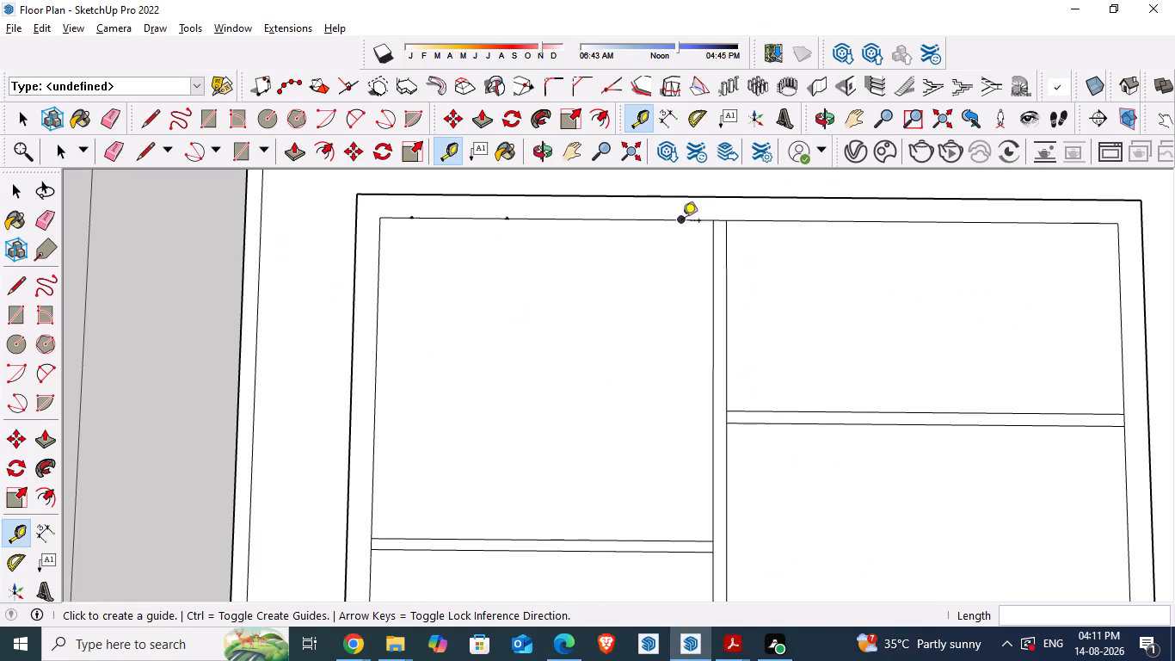
key("3")
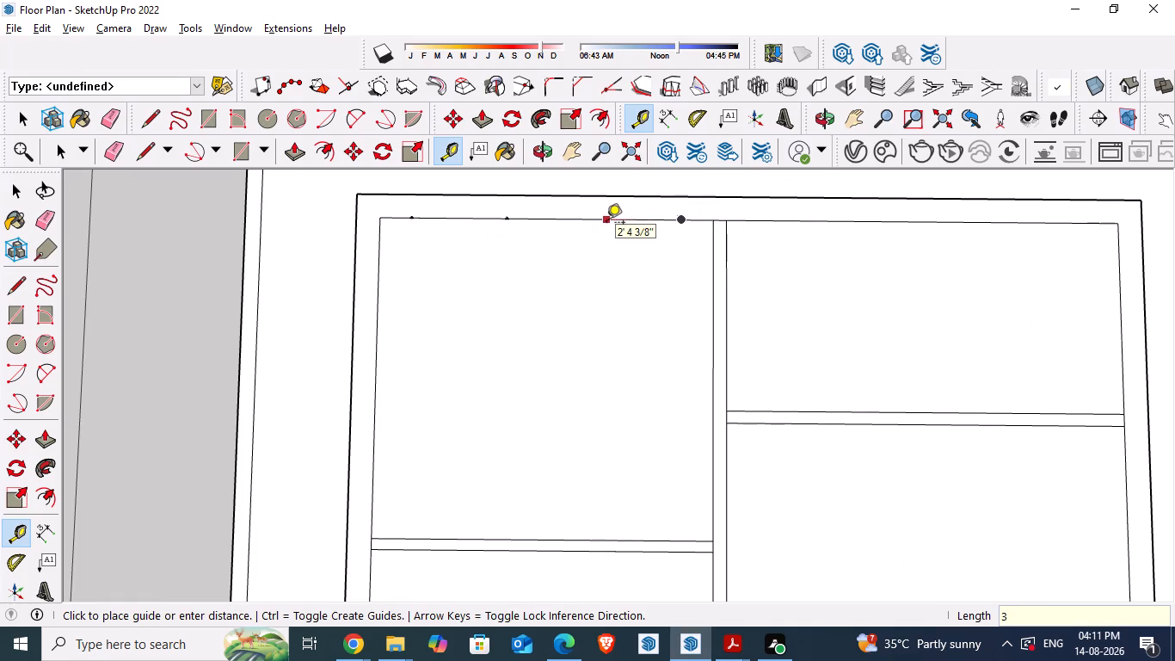
key("apostrophe")
key("Return")
Check the door in the reference PDF and draw its two jamb lines across the dining room's rear wall from the guide points.
key("alt+Tab")
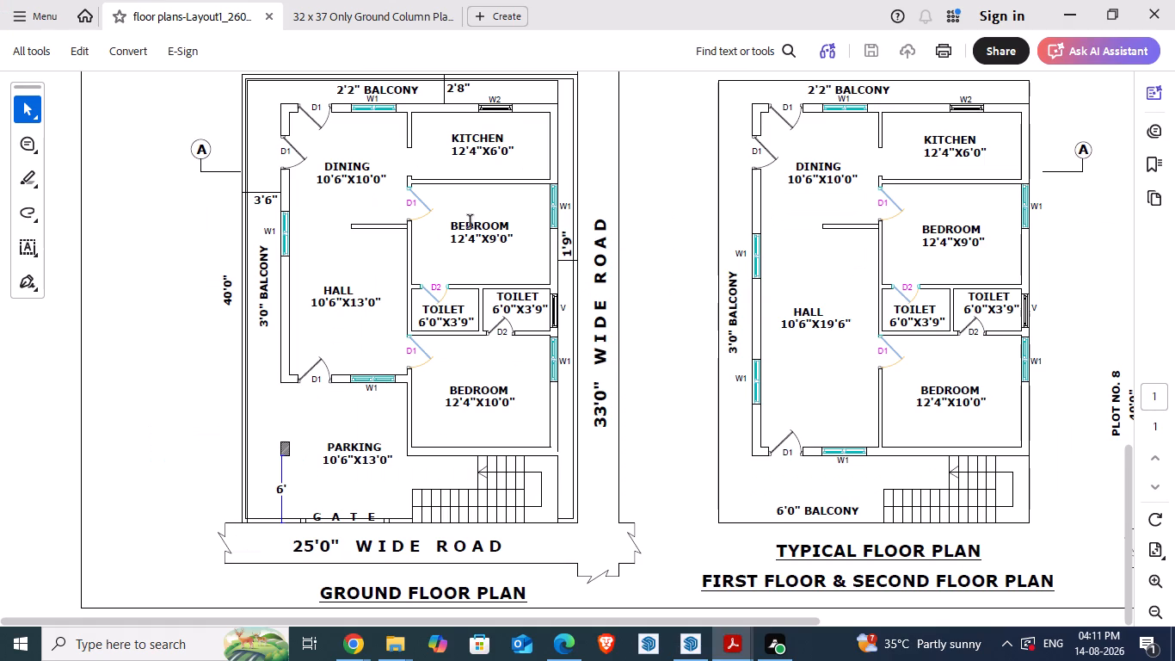
scroll(504, 124, "up", 2)
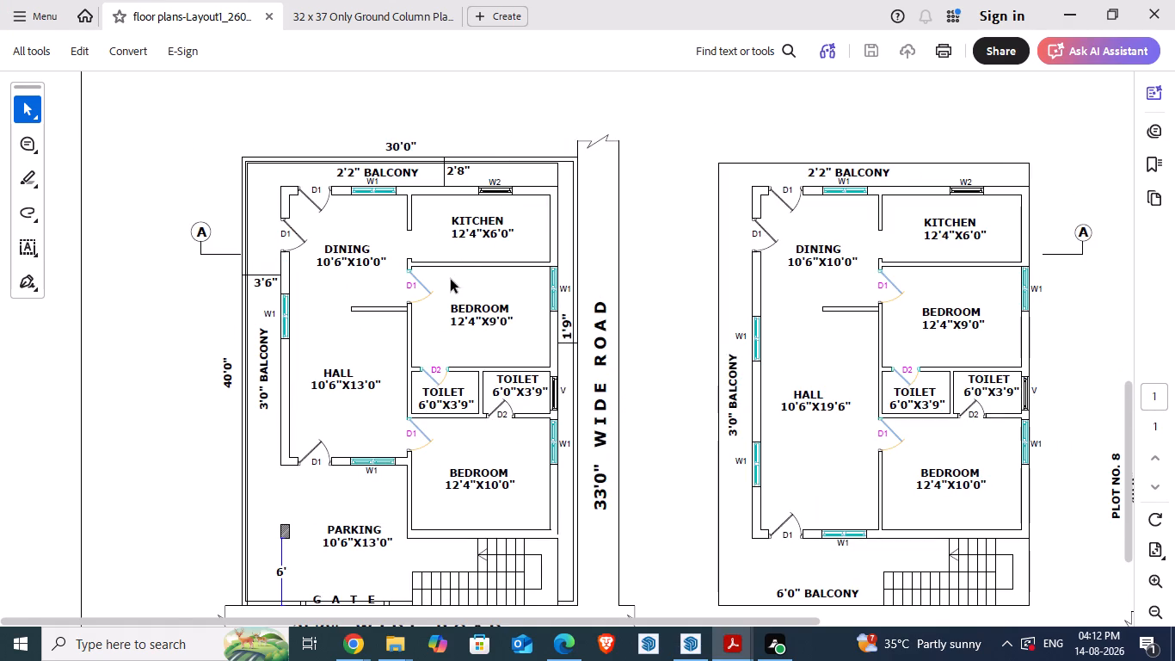
key("alt+Tab")
key("alt+Tab")
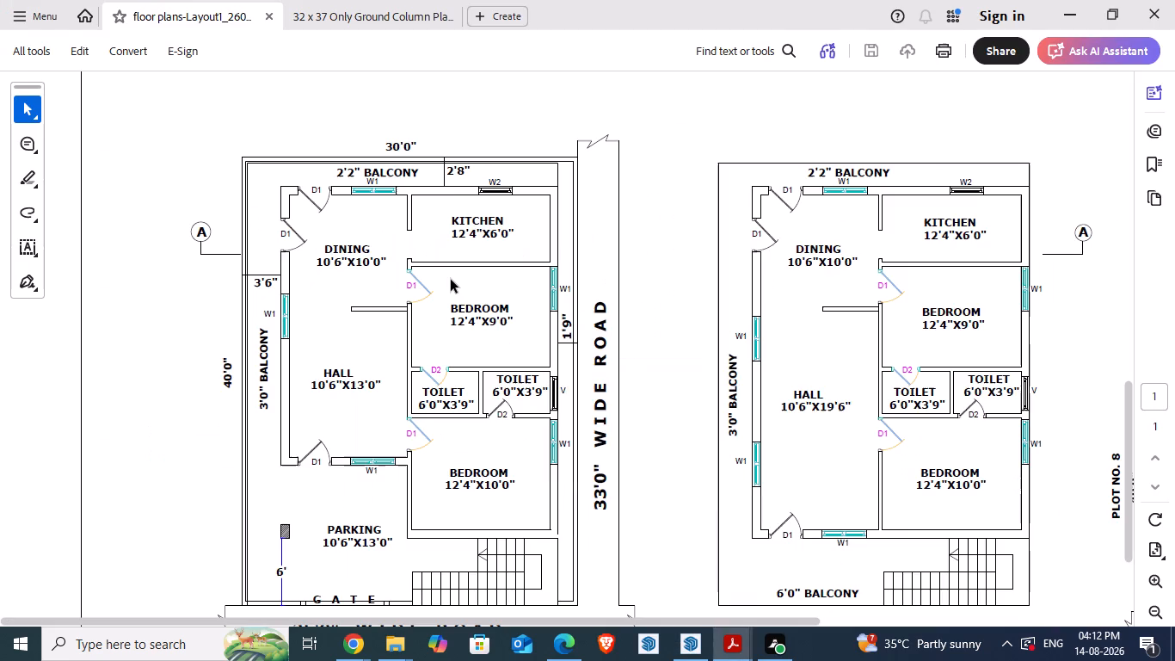
key("alt+Tab")
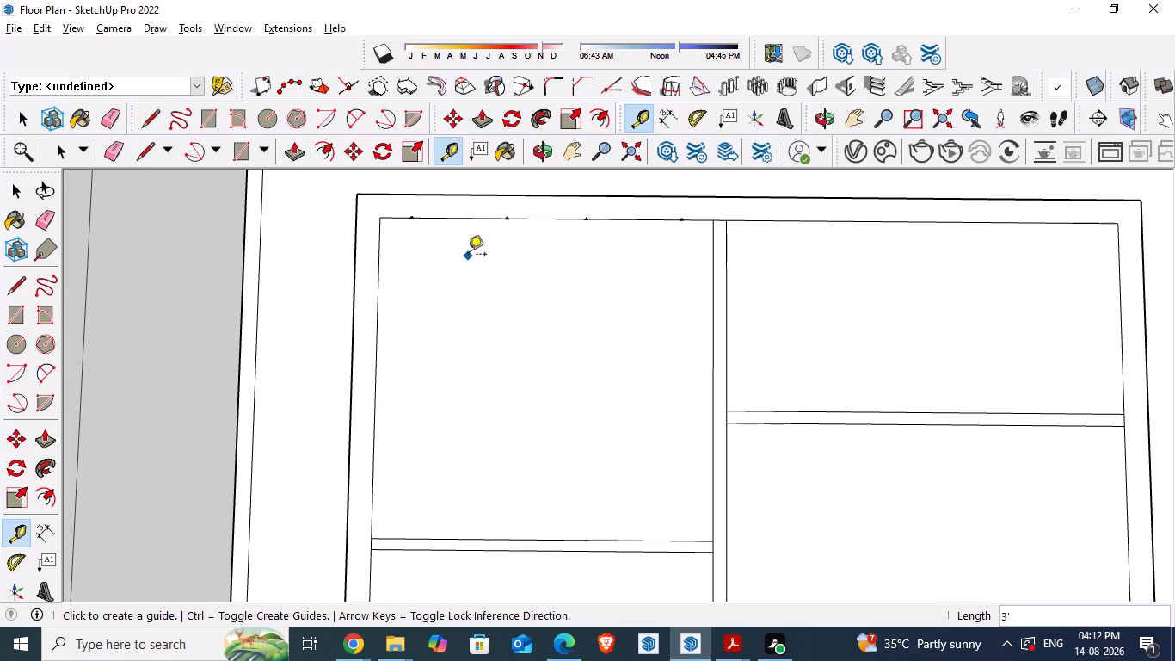
key("l")
double_click(409, 220)
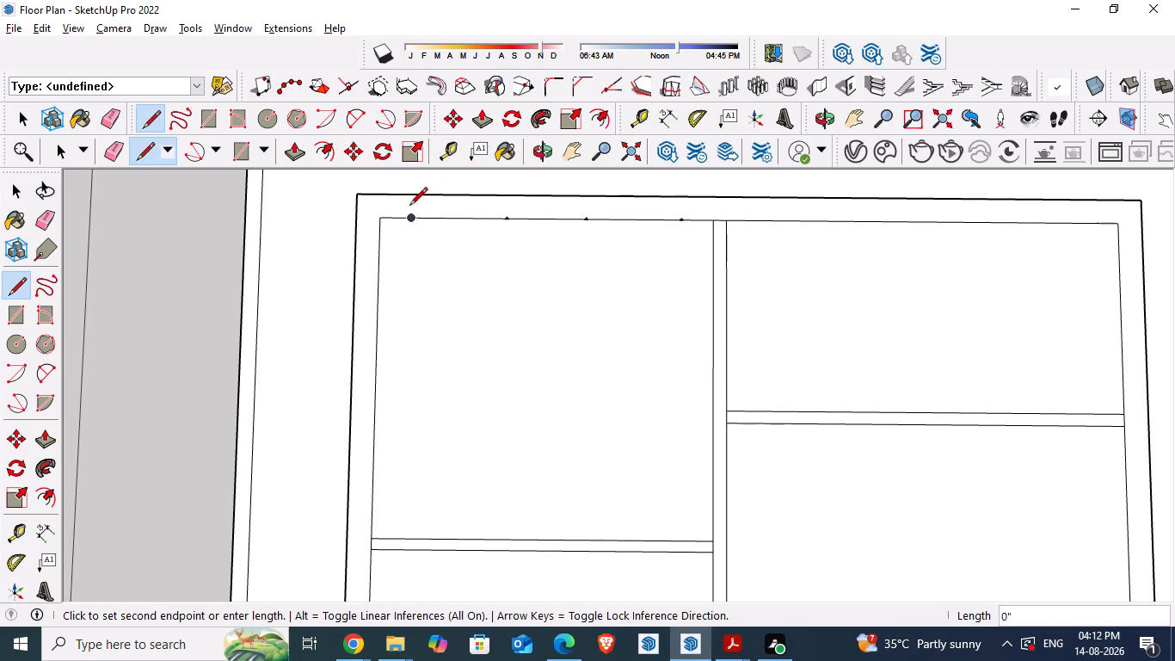
left_click(409, 196)
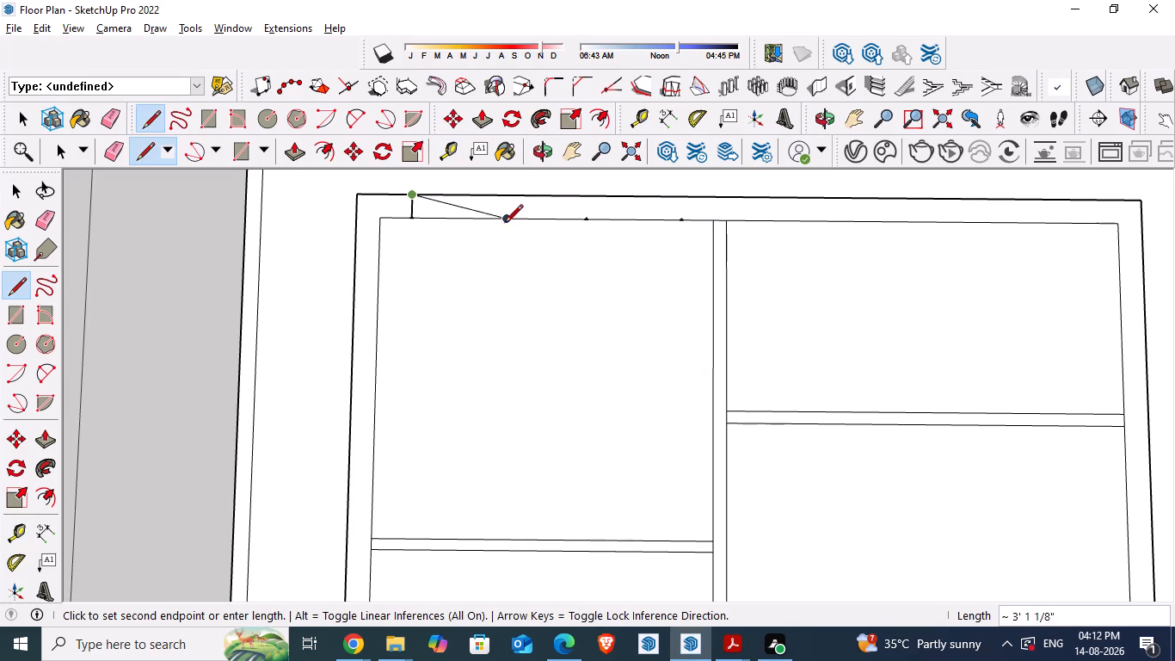
key("space")
key("l")
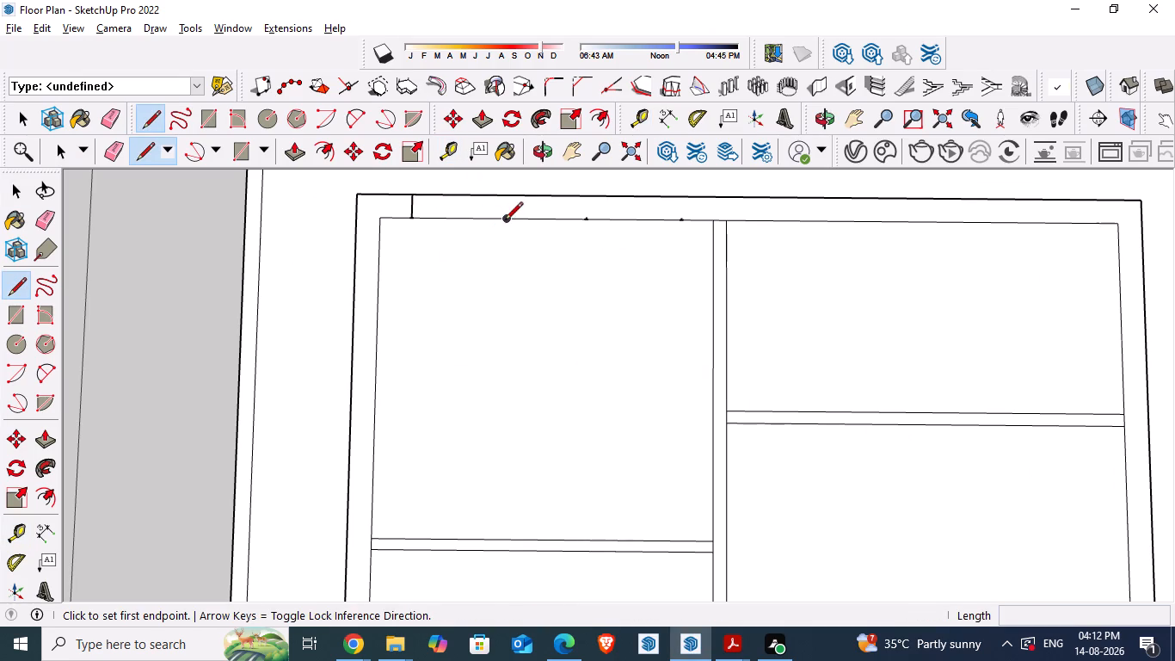
left_click(505, 221)
left_click(509, 196)
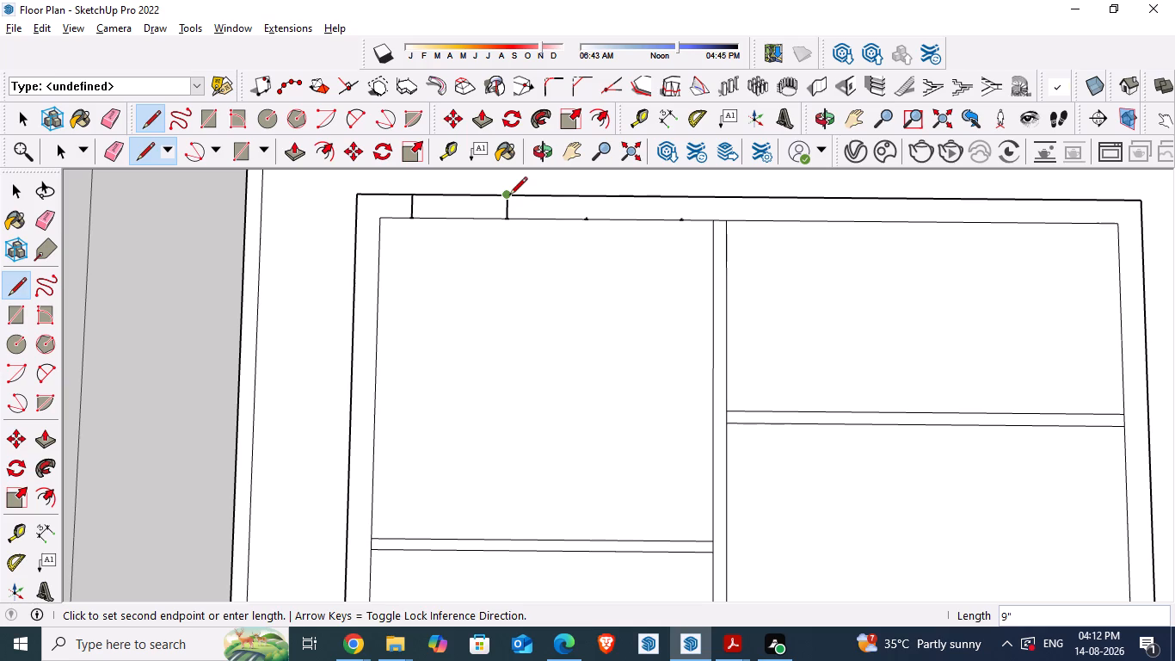
key("space")
Draw the two window jamb lines across the wall thickness from the guide points nearer the kitchen partition.
key("l")
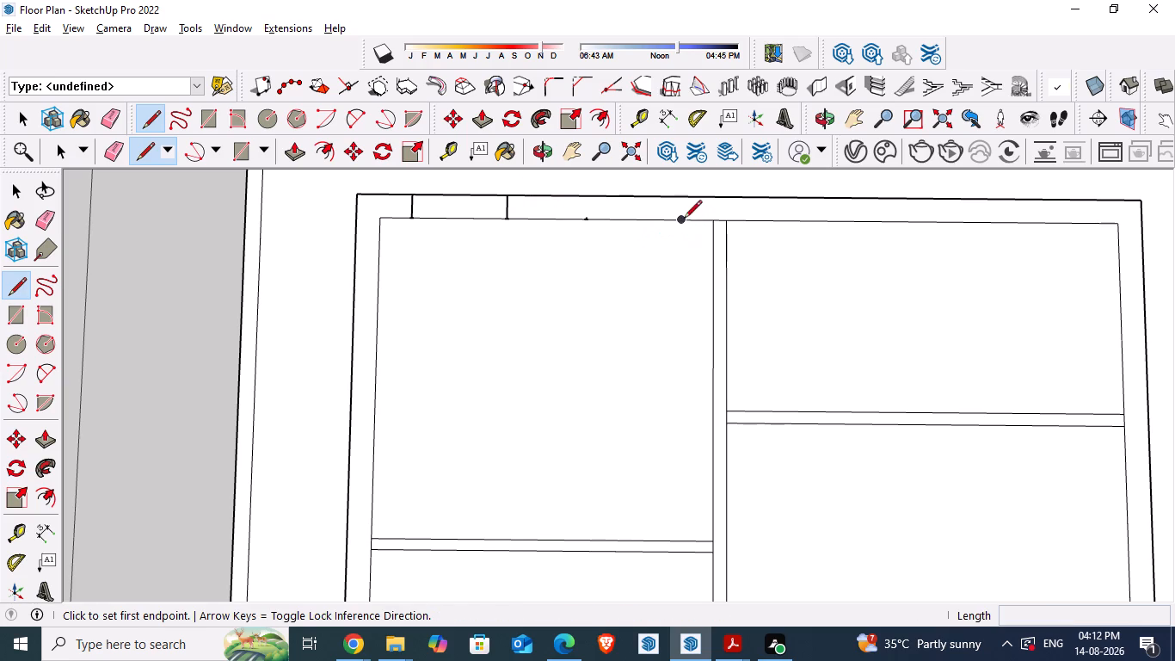
left_click(684, 219)
left_click(678, 197)
key("space")
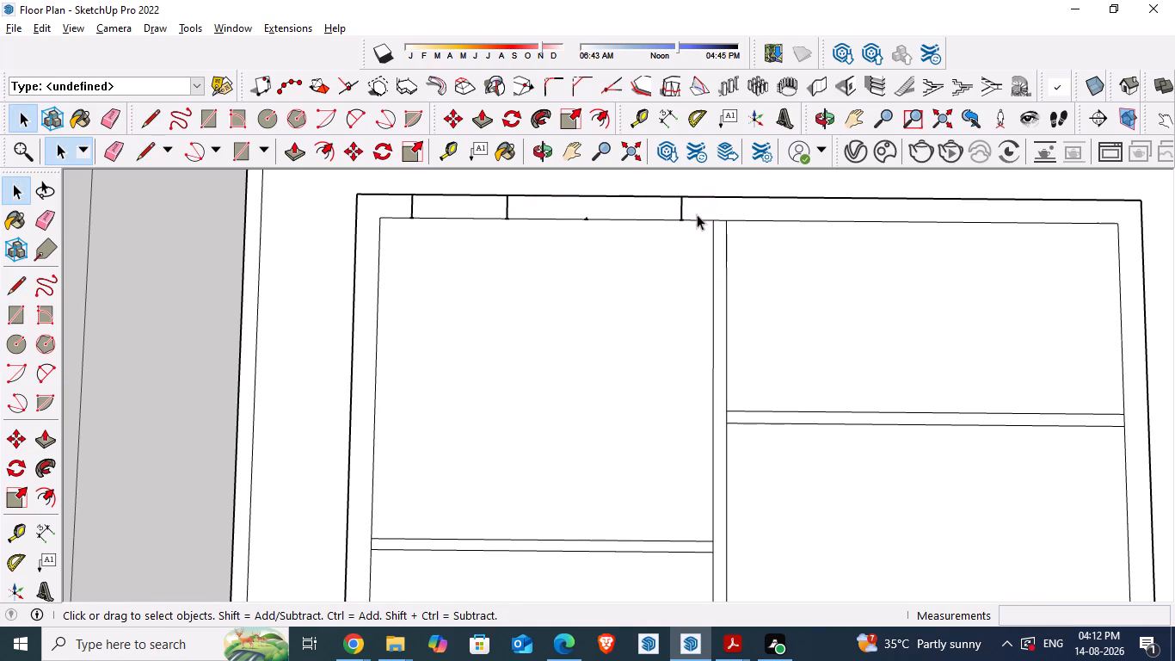
key("l")
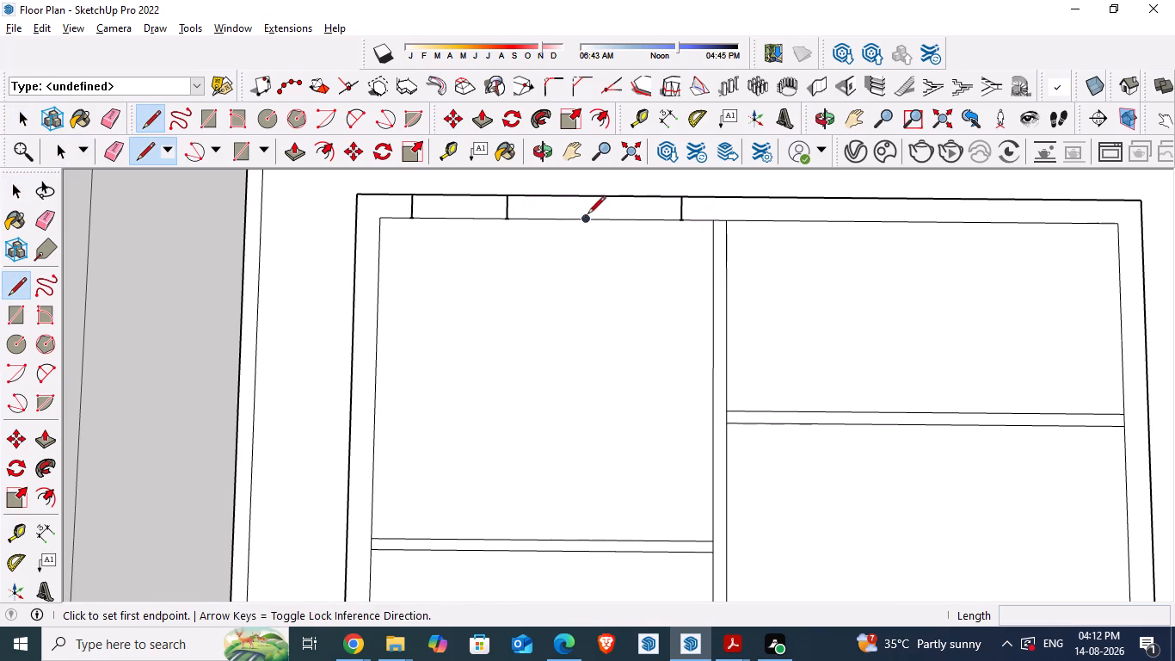
left_click(592, 220)
key("space")
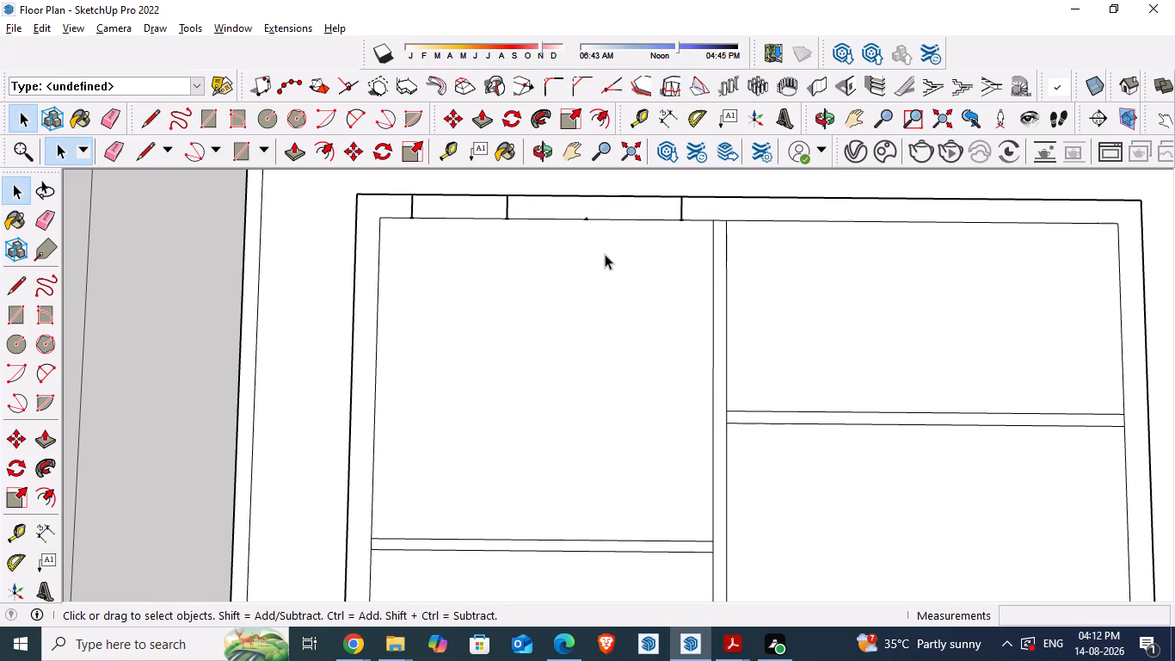
key("l")
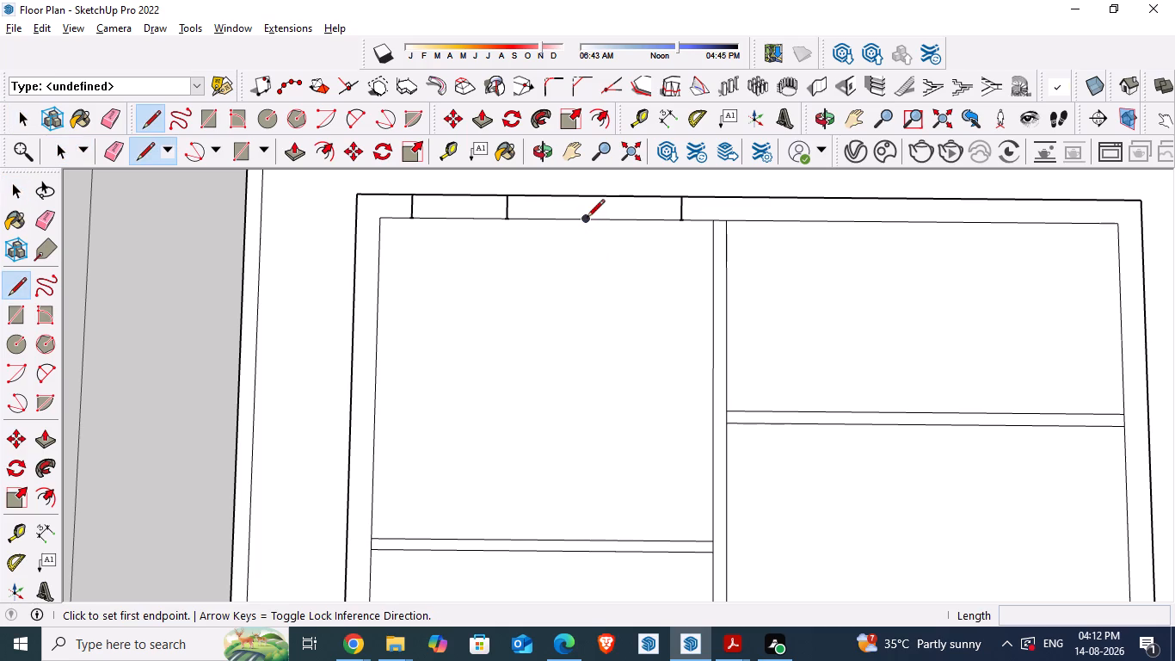
left_click(587, 219)
left_click(587, 198)
key("space")
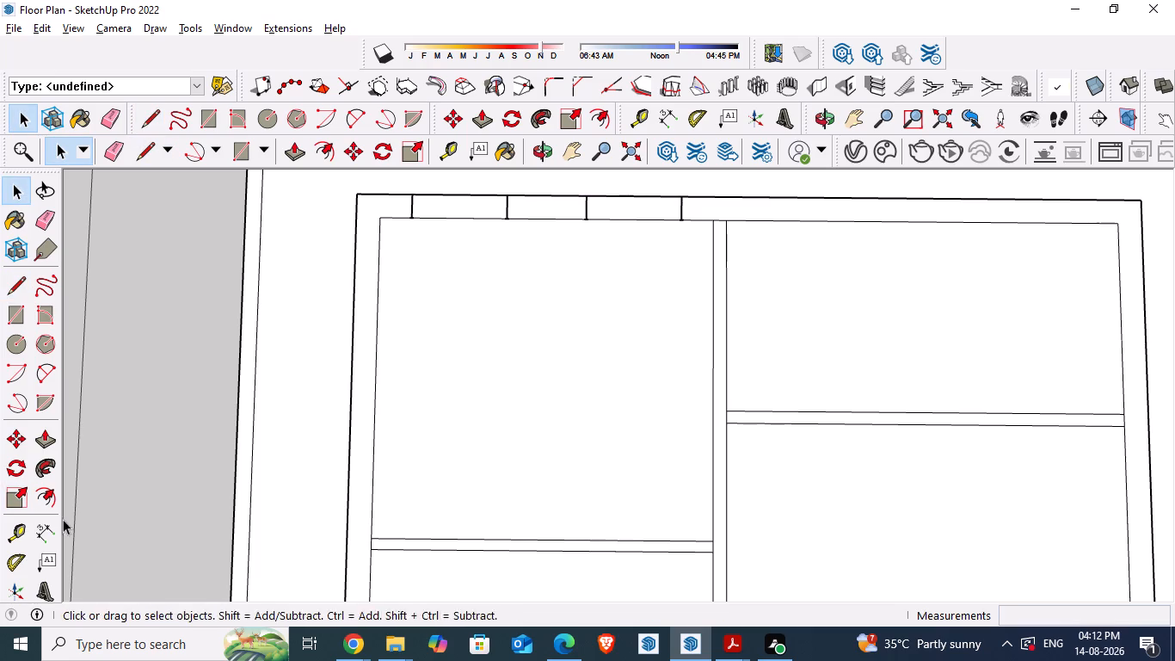
Dimension the wall segment between the door and window openings inside the dining room and compare it with the reference PDF.
left_click(37, 531)
left_click(514, 212)
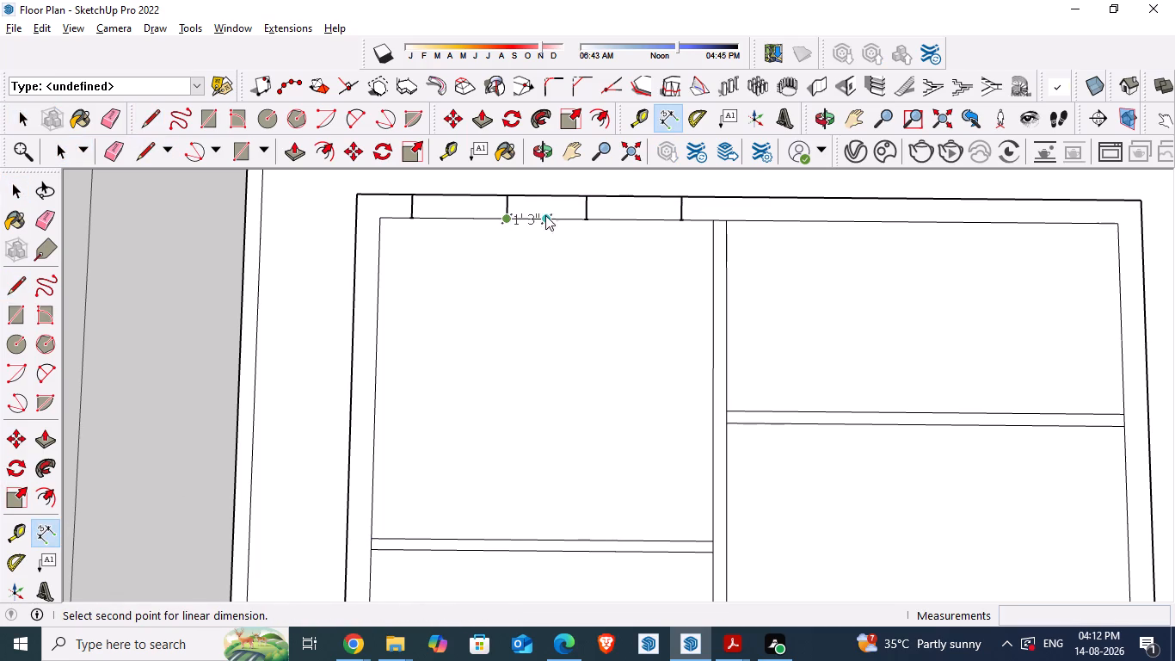
left_click(581, 218)
left_click(588, 280)
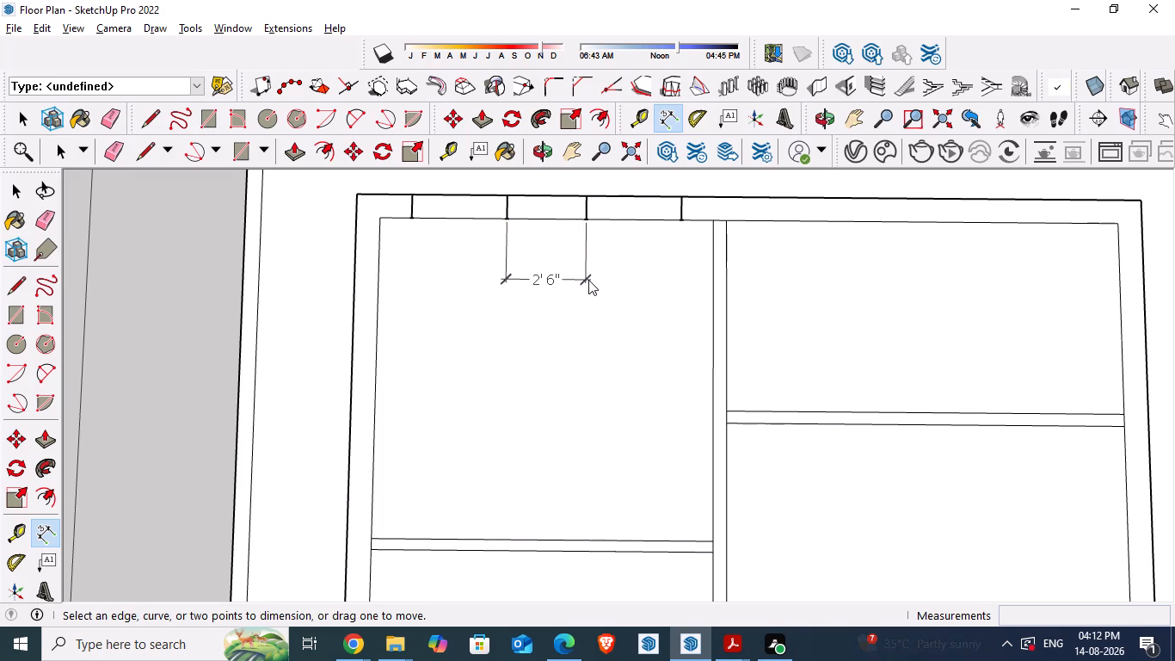
key("alt+Tab")
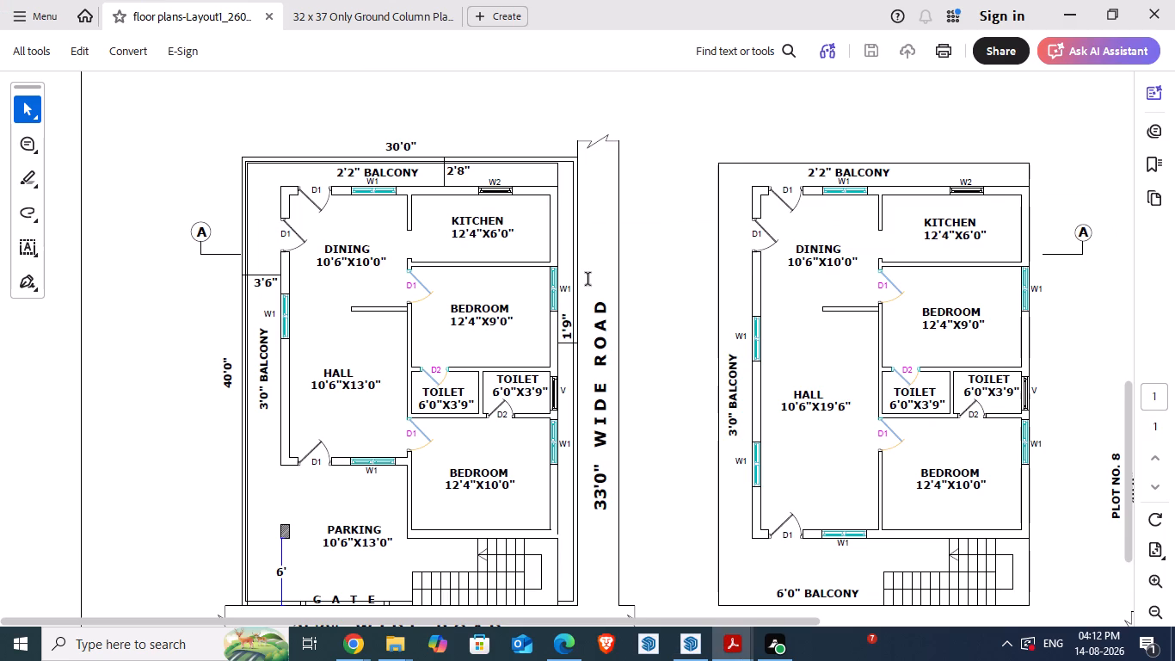
key("alt+Tab")
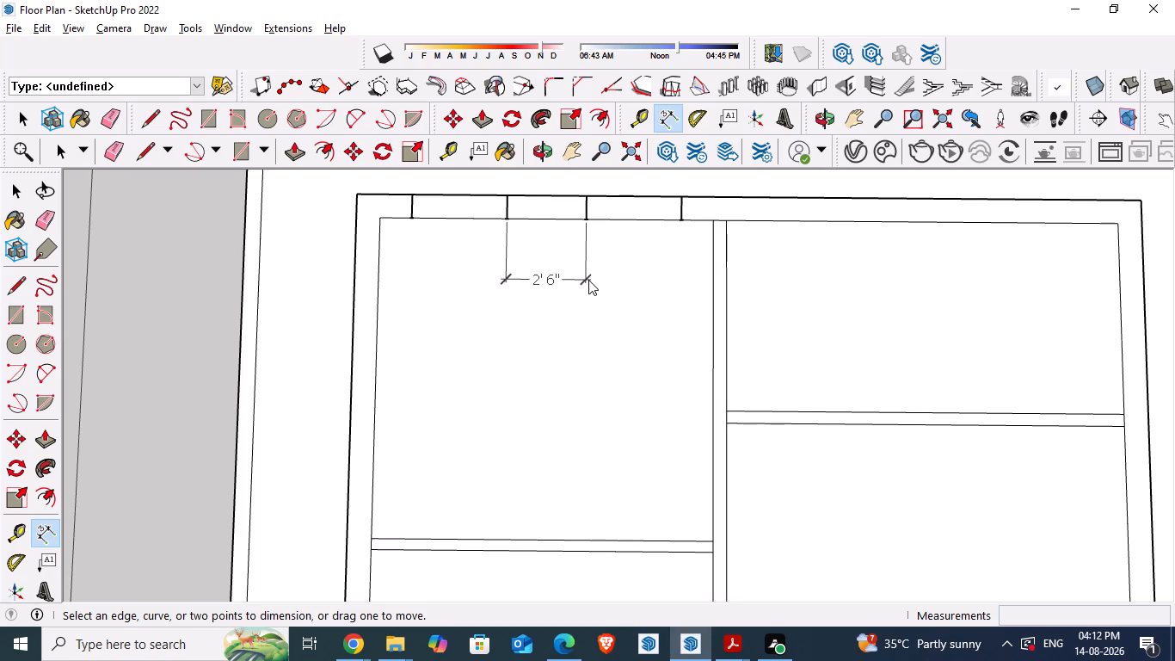
Compare the dining room's marked door and window openings with the floor plan PDF, and look at the 32 x 37 ground column plan.
key("alt+Tab")
key("alt+Tab")
key("alt+Tab")
key("alt+Tab")
key("alt+Tab")
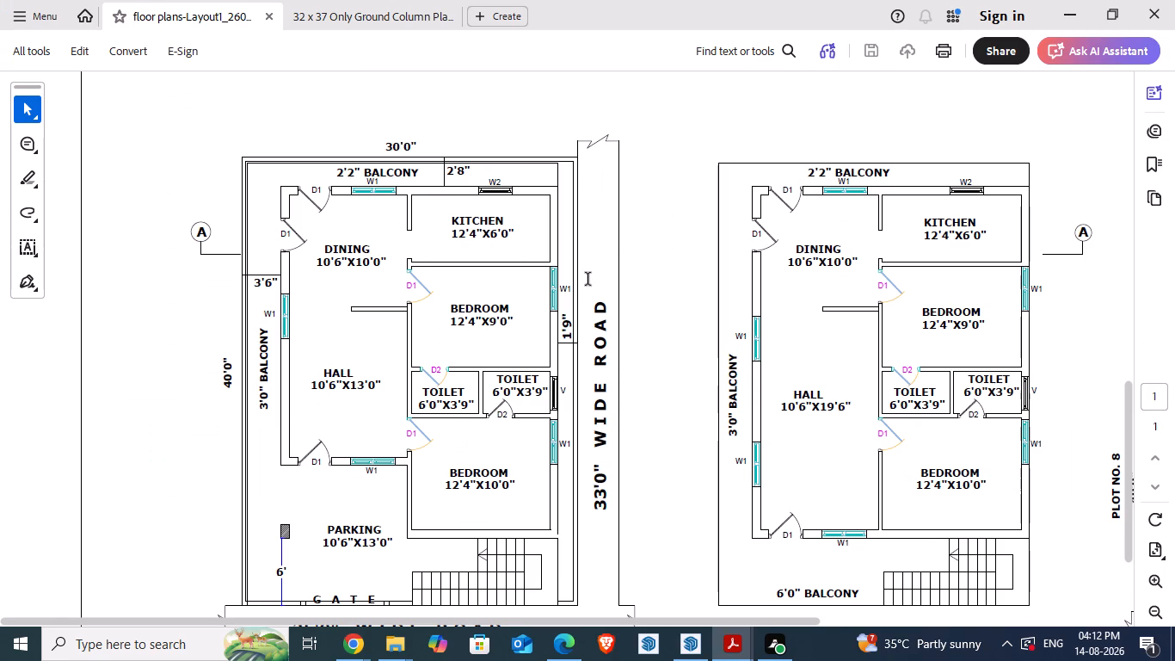
key("alt+Tab")
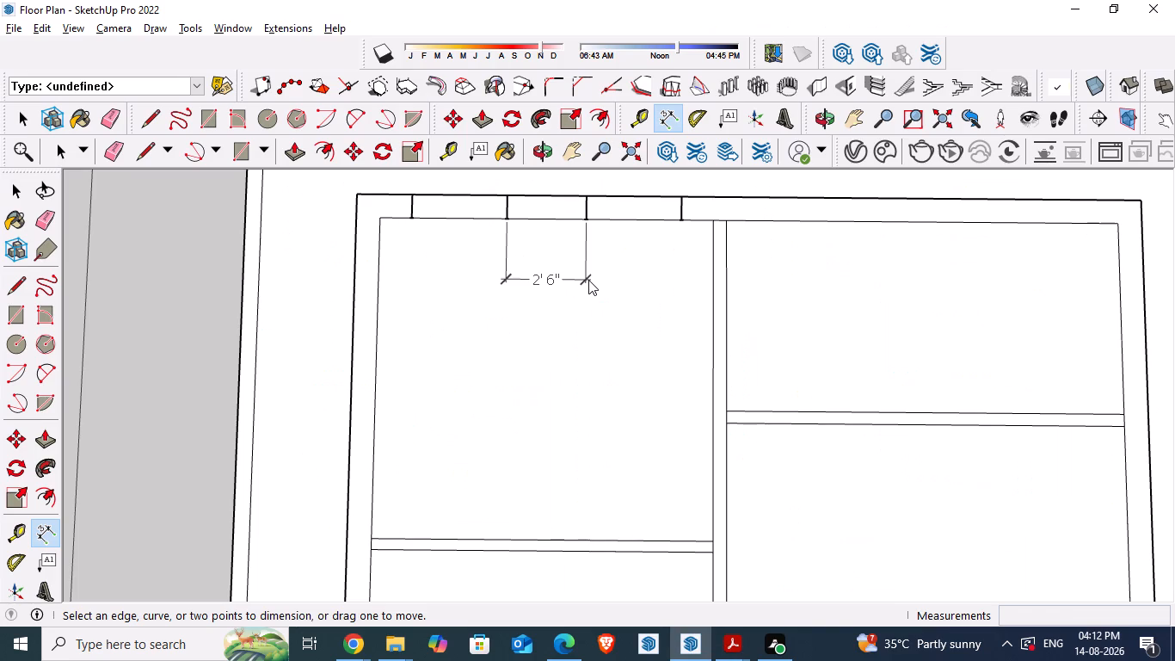
key("alt+Tab")
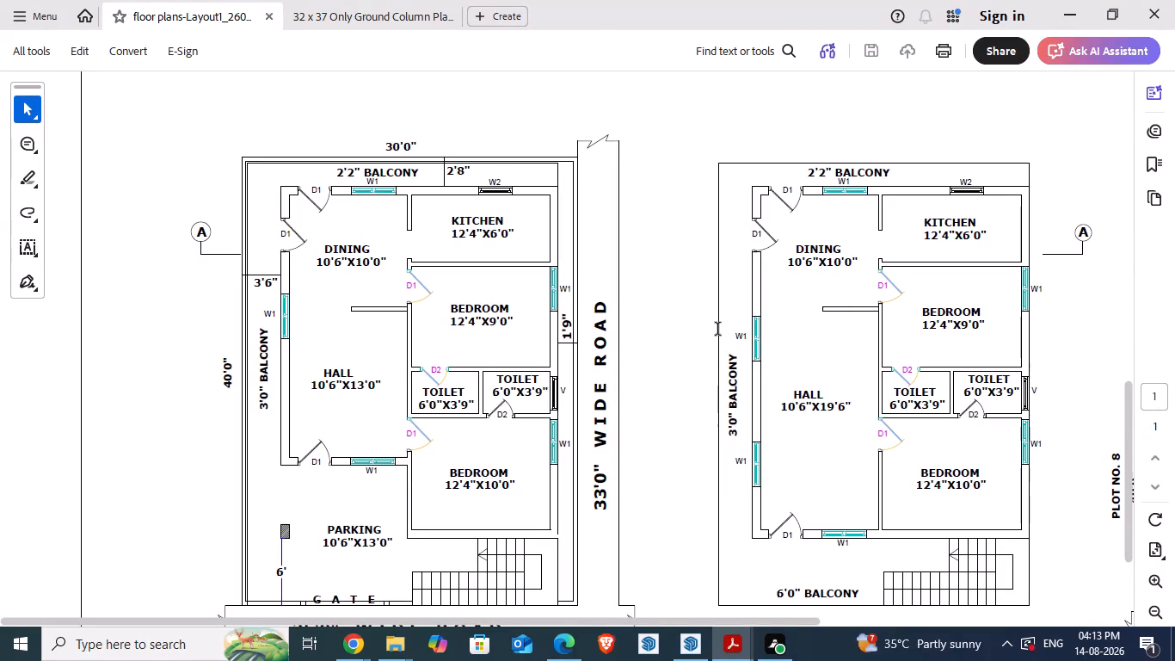
key("ctrl+s")
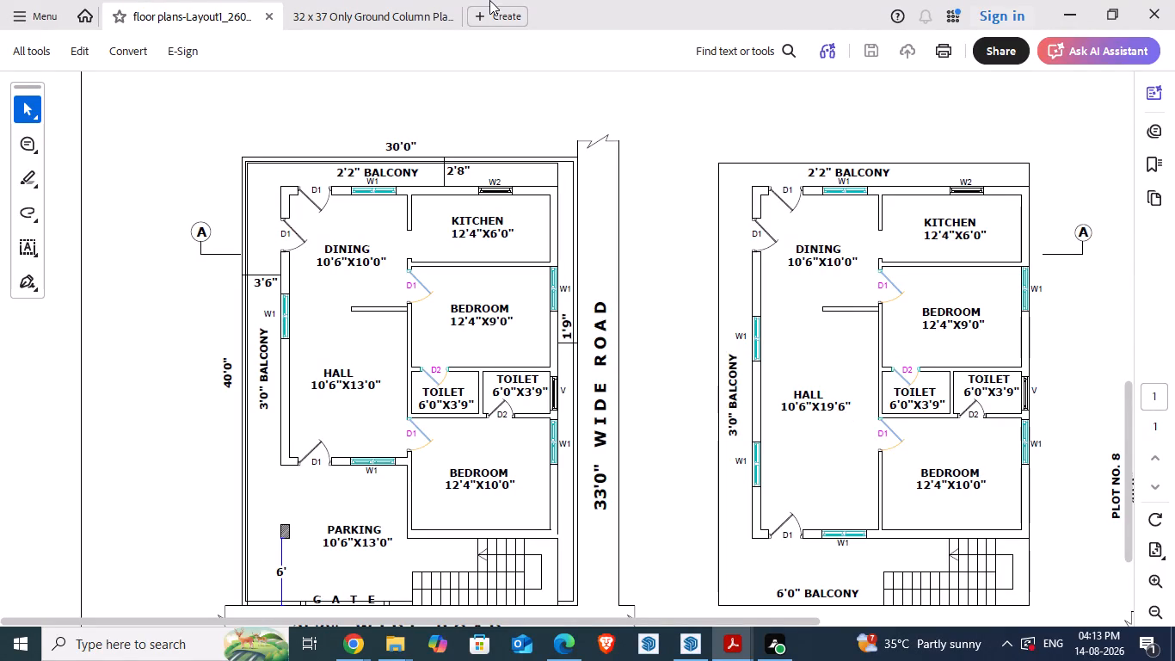
left_click(391, 19)
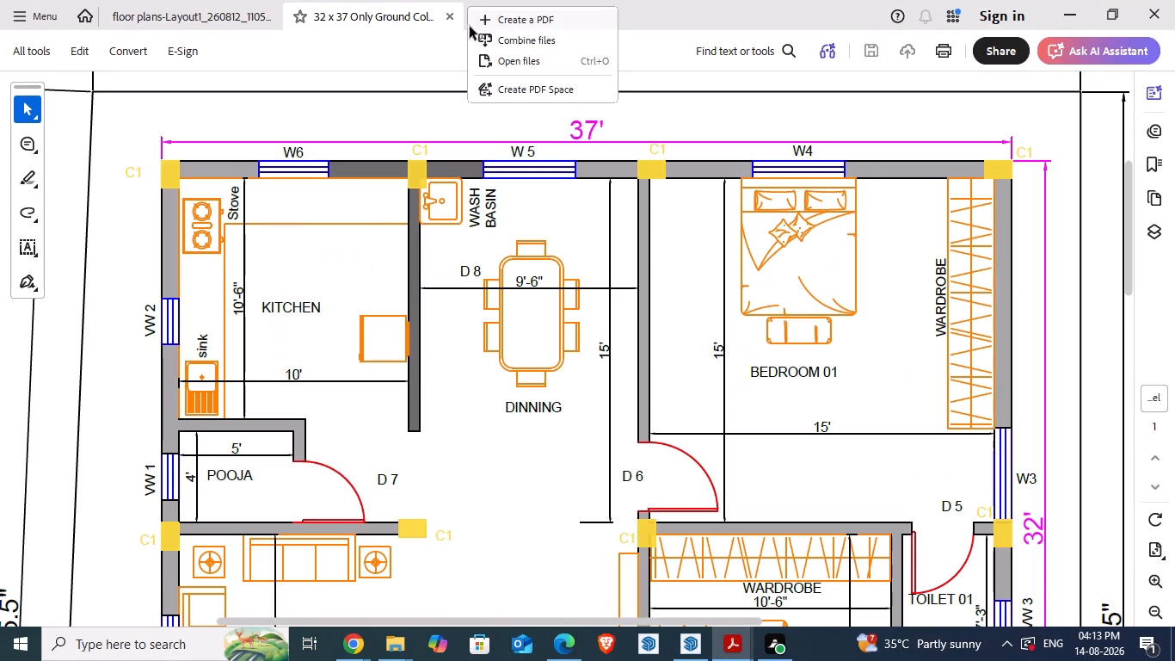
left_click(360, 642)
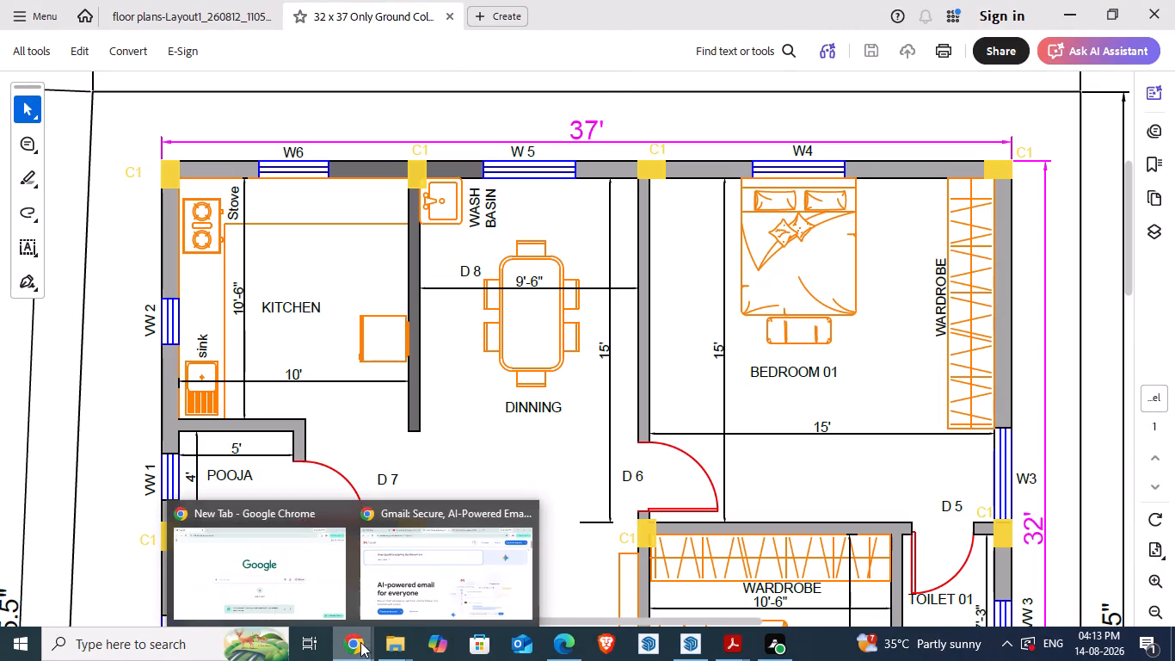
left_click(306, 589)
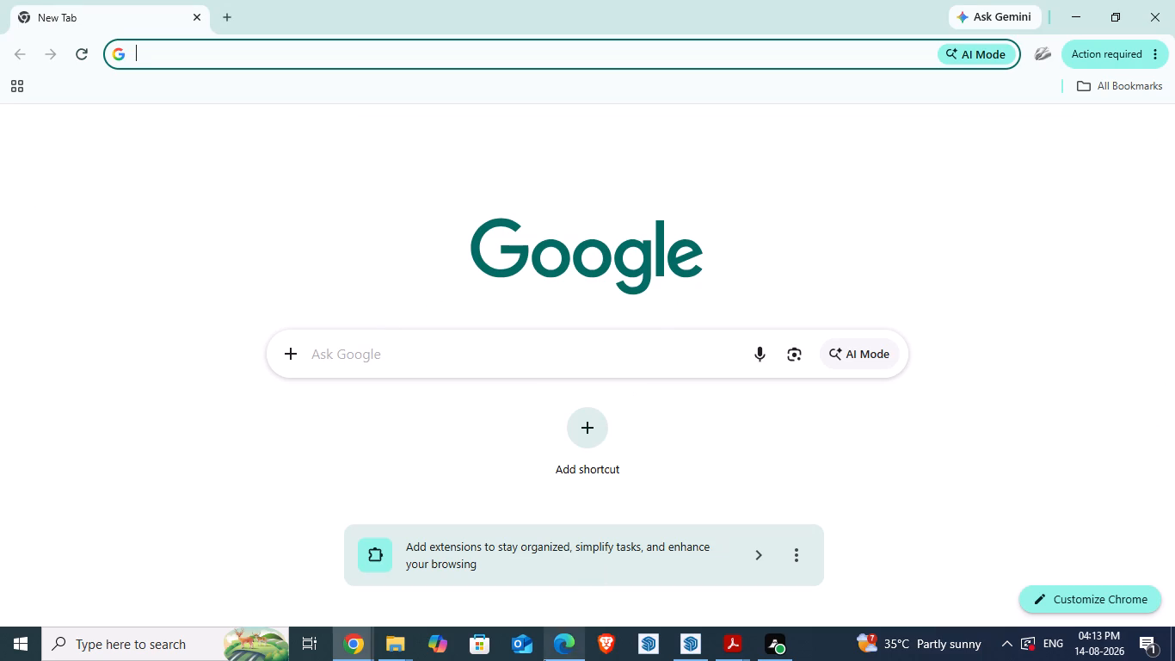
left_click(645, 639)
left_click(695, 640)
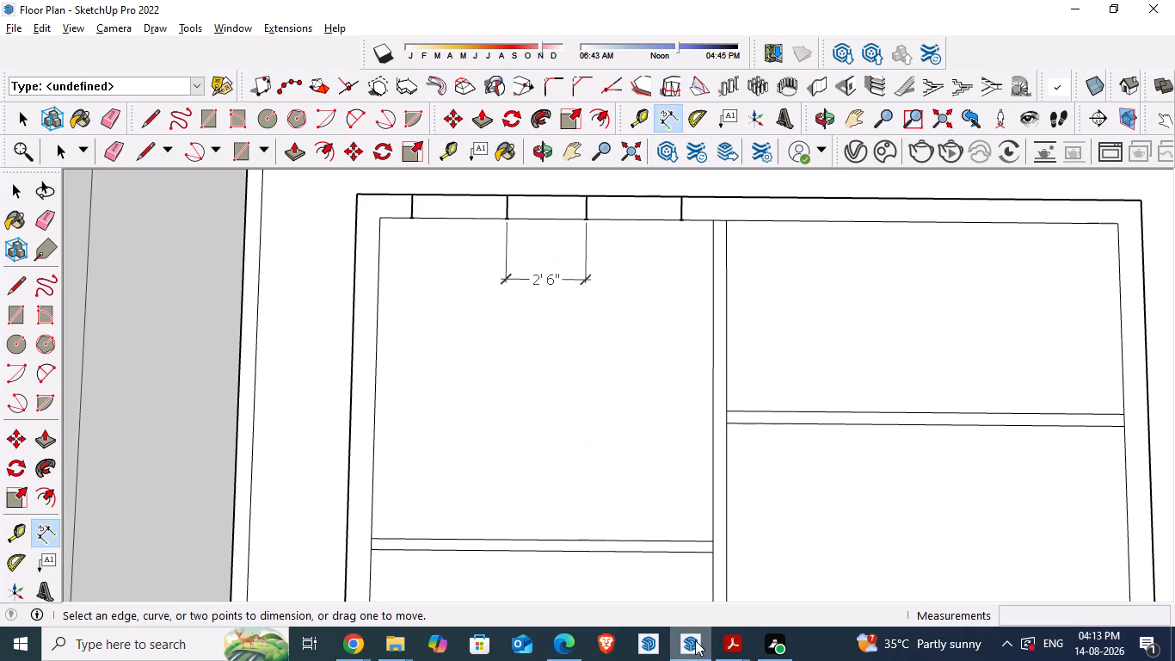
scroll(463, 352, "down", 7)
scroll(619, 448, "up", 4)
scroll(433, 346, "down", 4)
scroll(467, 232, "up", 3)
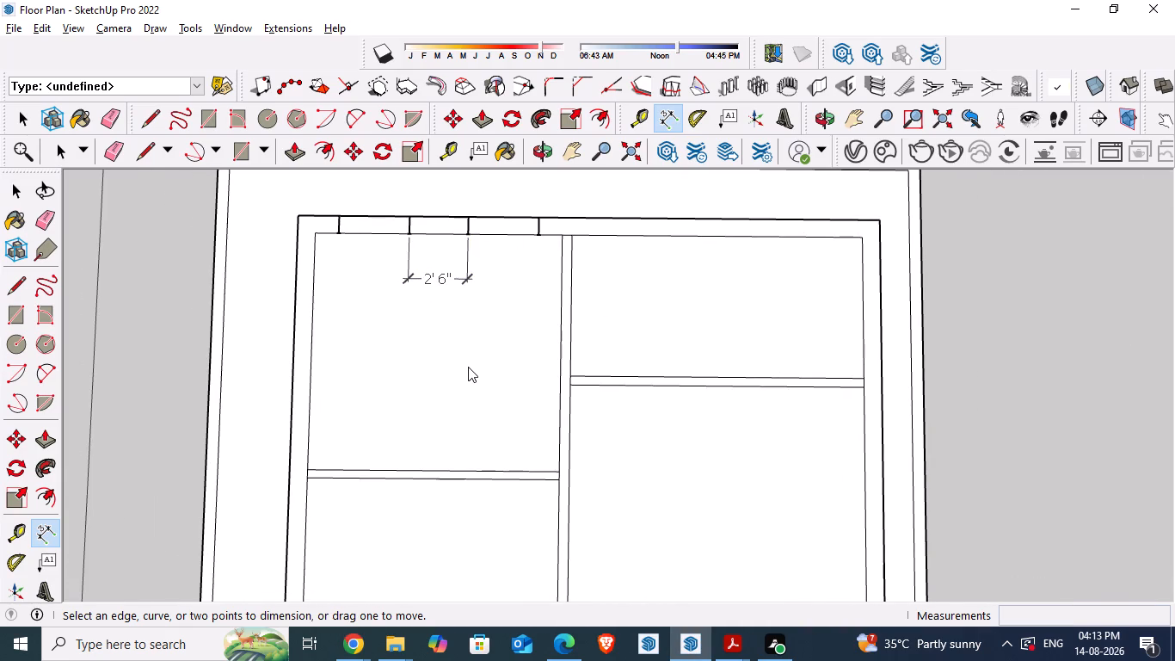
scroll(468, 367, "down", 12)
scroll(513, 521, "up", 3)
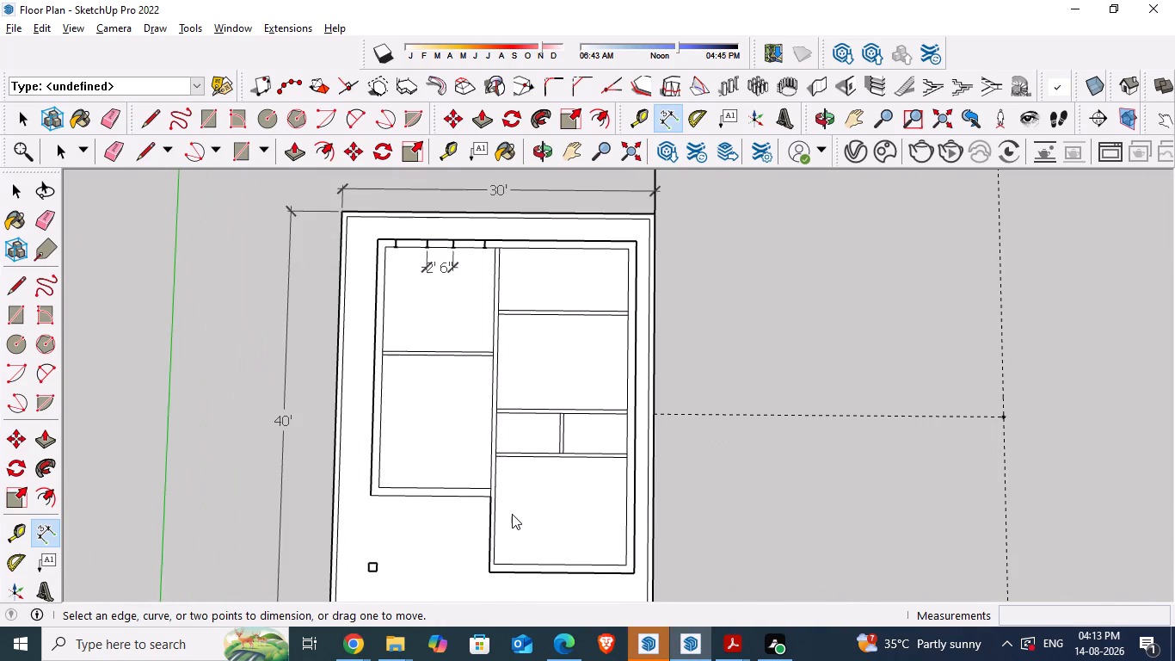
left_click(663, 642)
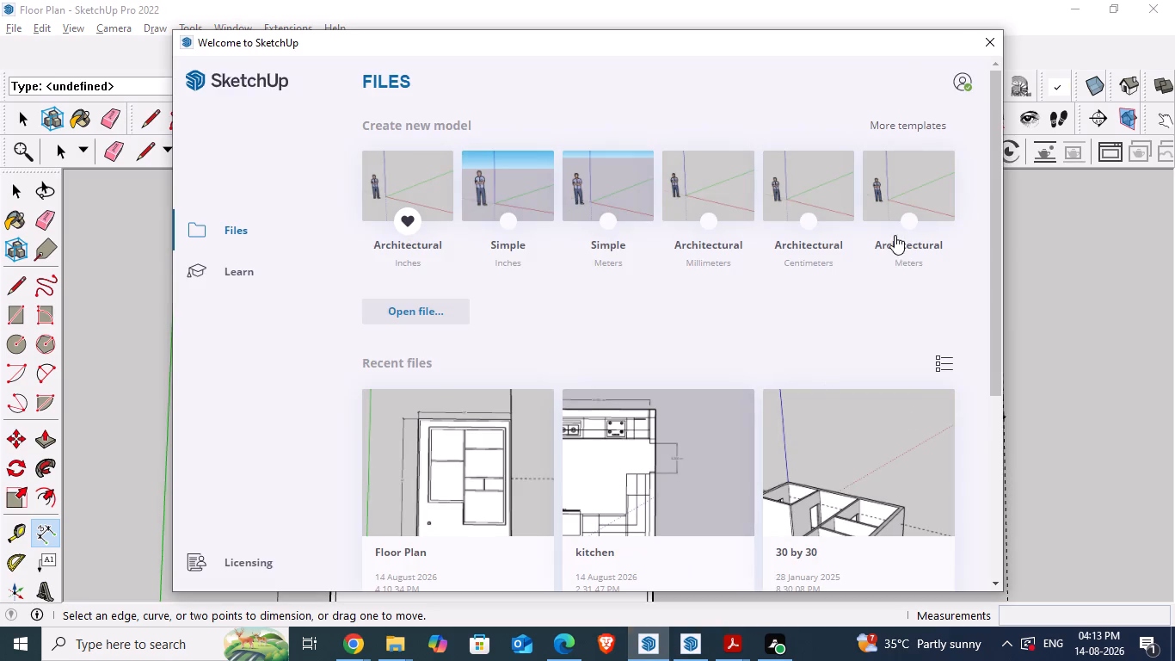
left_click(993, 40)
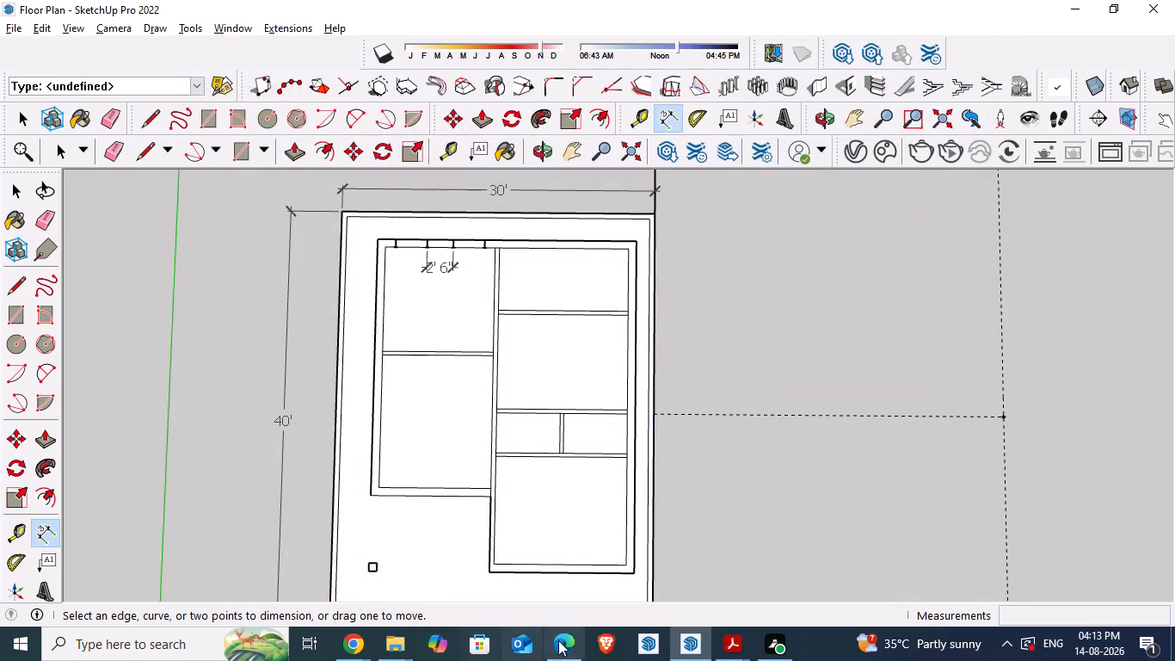
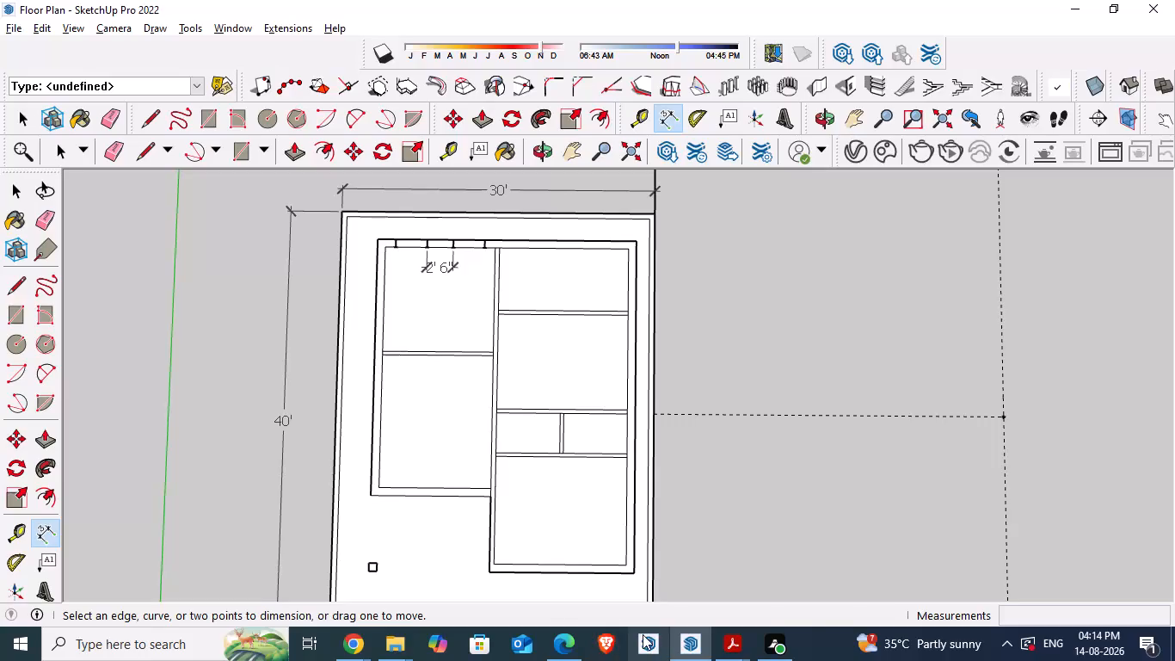
Open the drawing 95532fd0-9621-11f1-89fa-fa7bbae99ca3-03.dwg from the Downloads folder in AutoCAD despite its non-Autodesk origin.
left_click(732, 643)
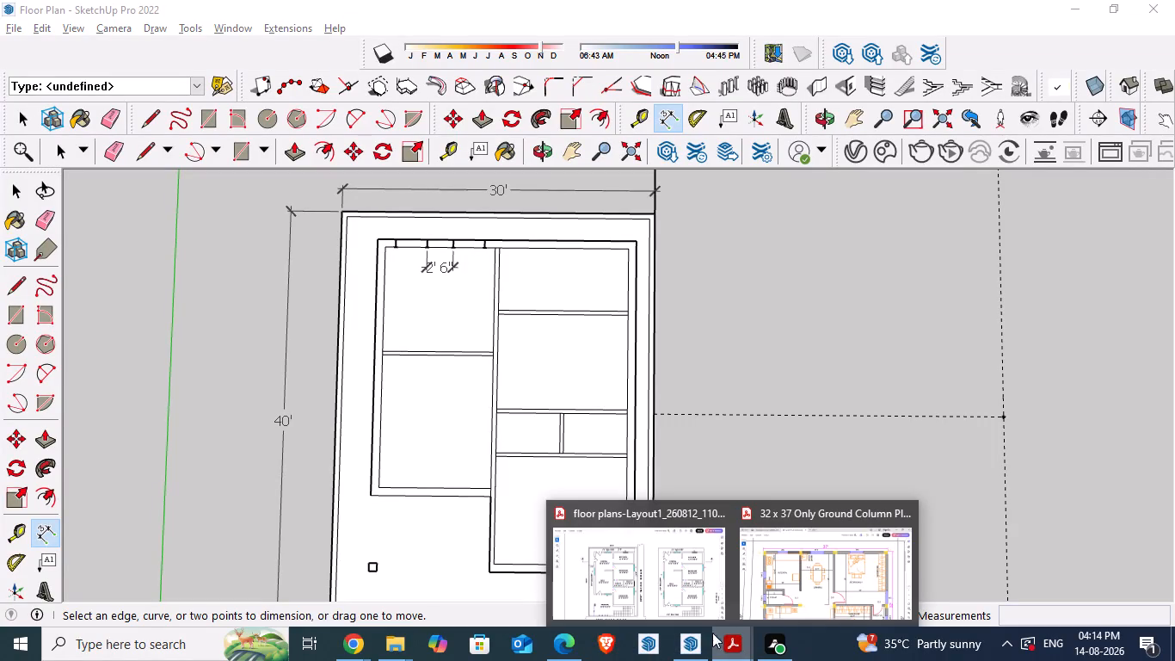
left_click(406, 640)
left_click(373, 589)
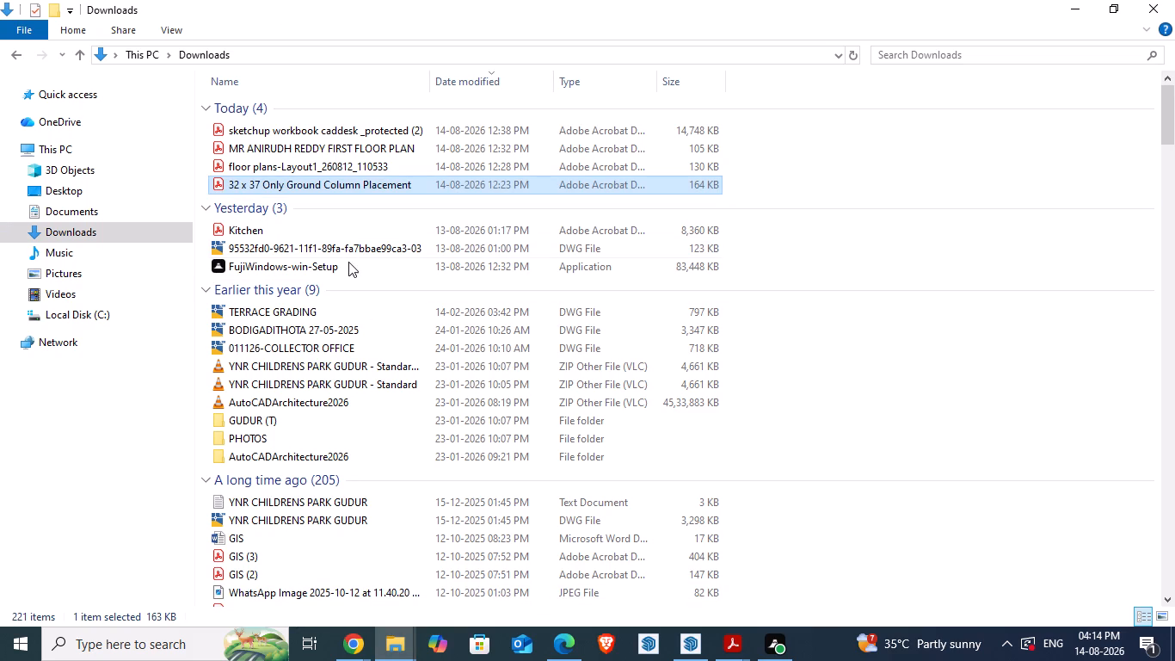
double_click(350, 249)
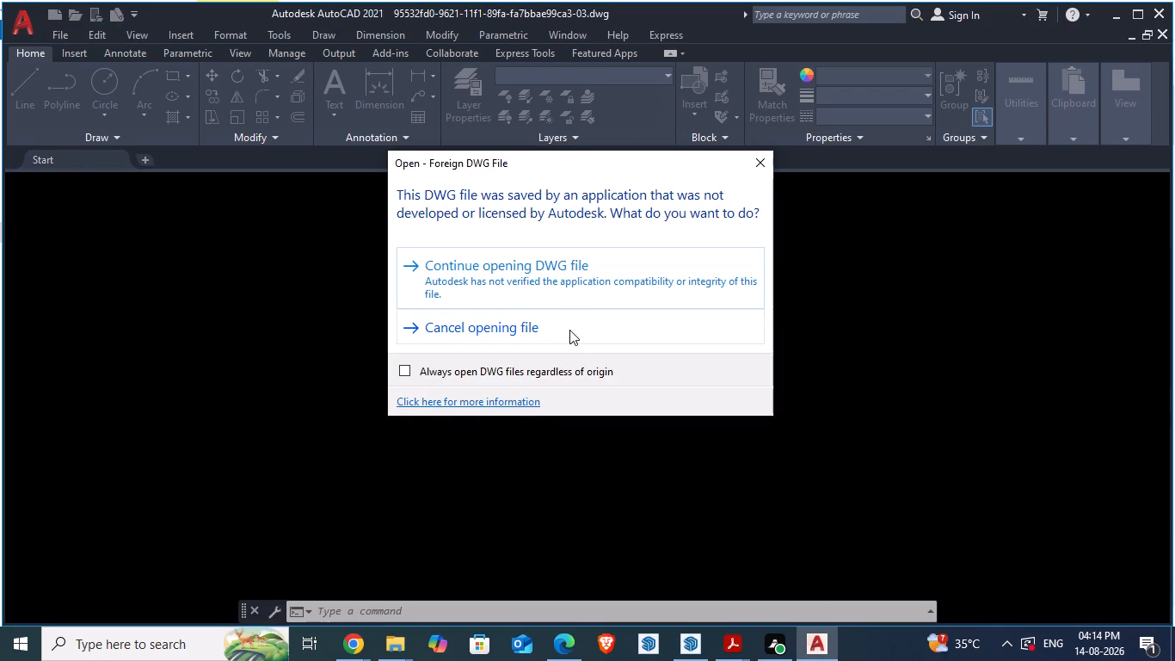
left_click(528, 287)
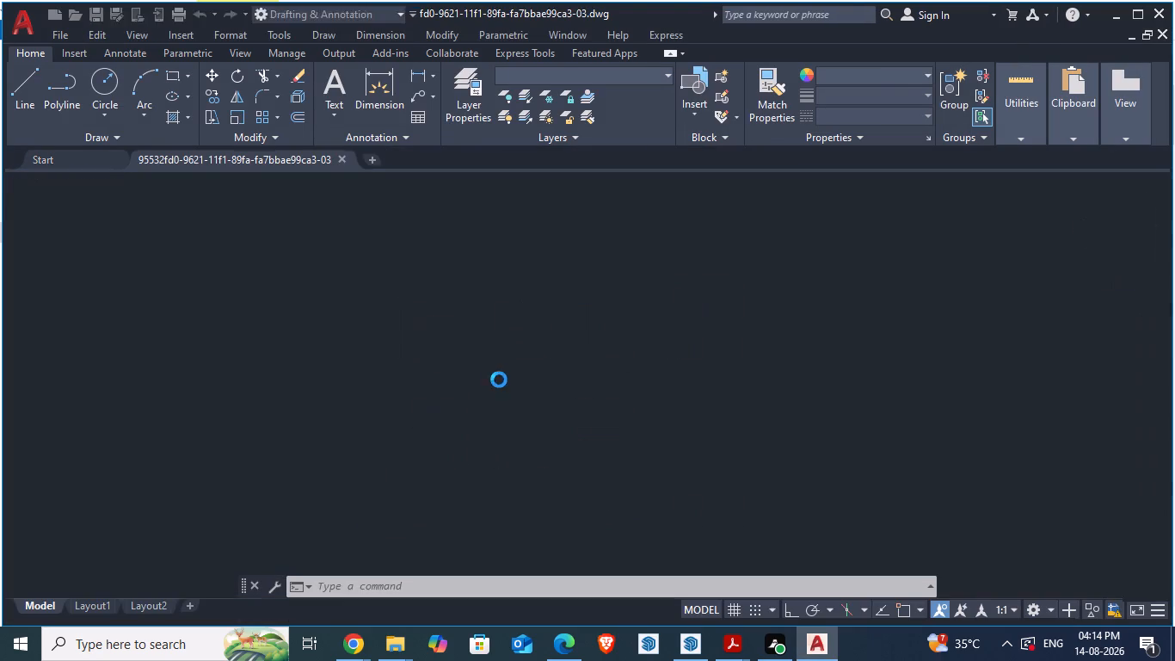
Examine the proposed ground, first and second floor plans for room layouts, sizes and door and window markings.
scroll(607, 442, "up", 6)
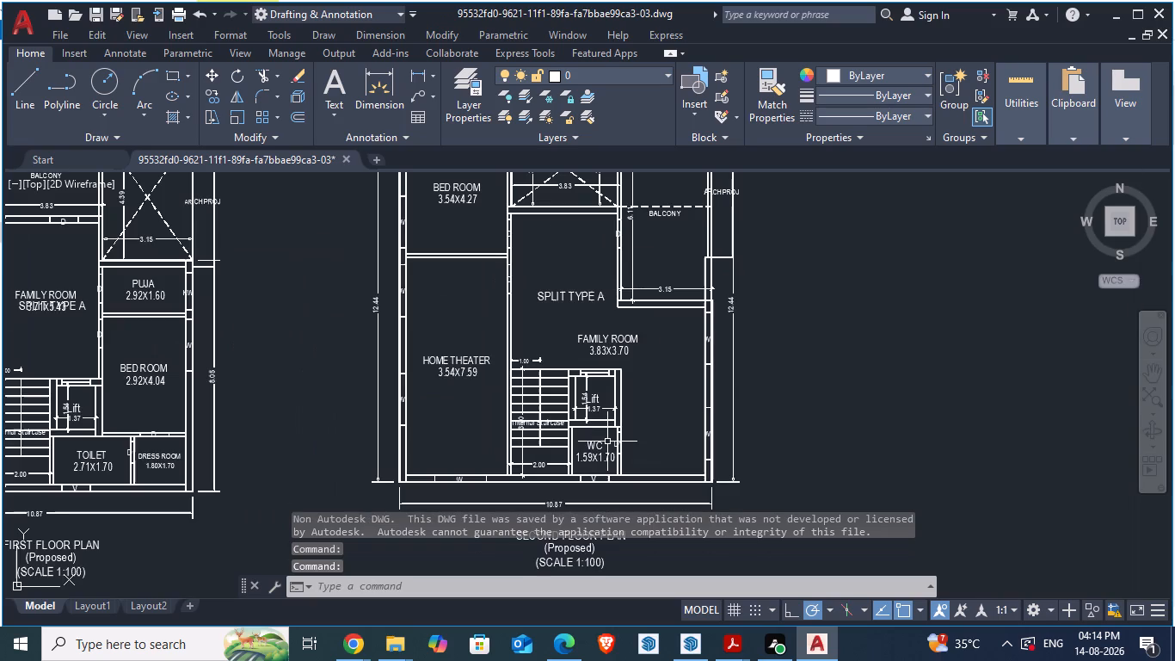
scroll(641, 405, "down", 2)
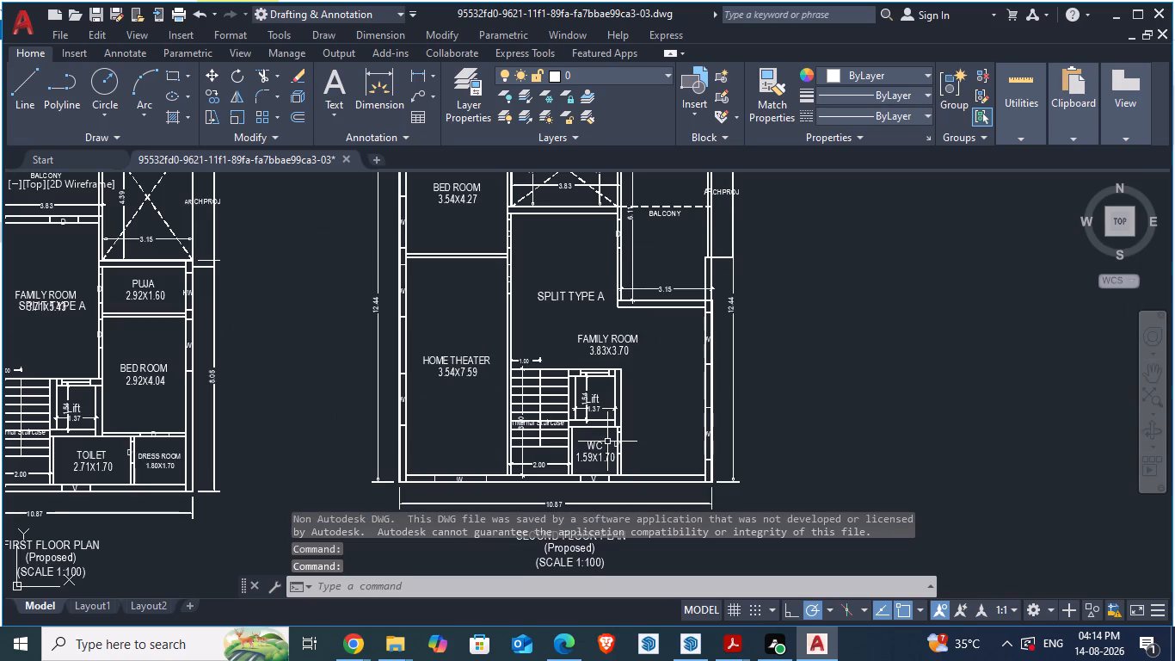
scroll(804, 379, "down", 2)
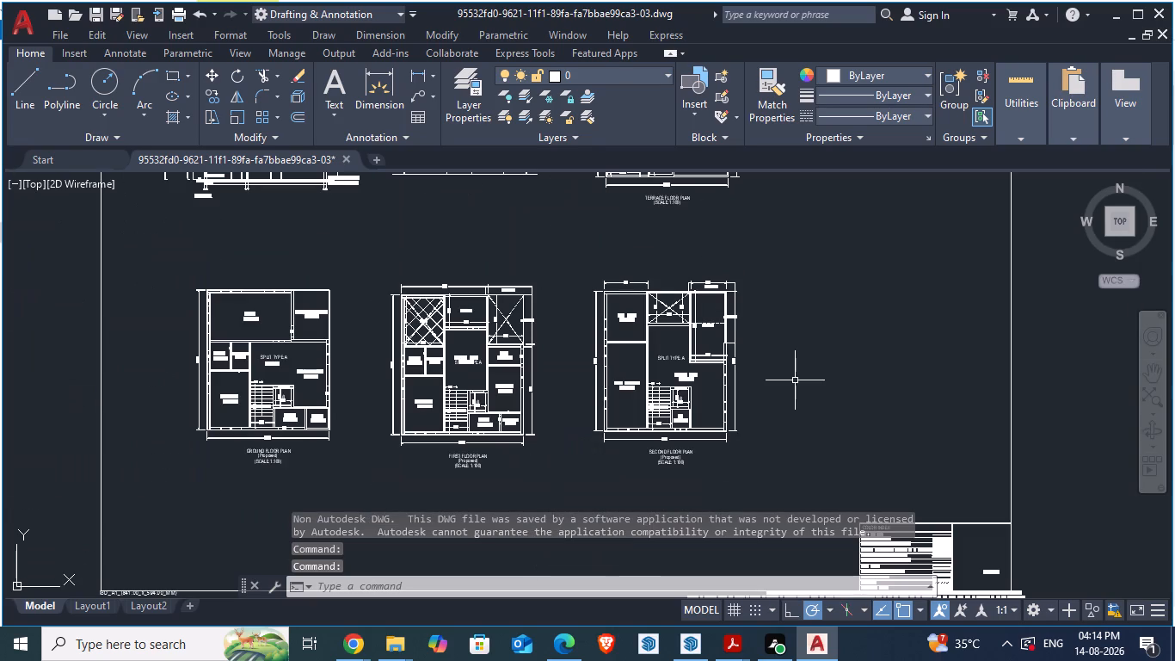
scroll(265, 377, "down", 2)
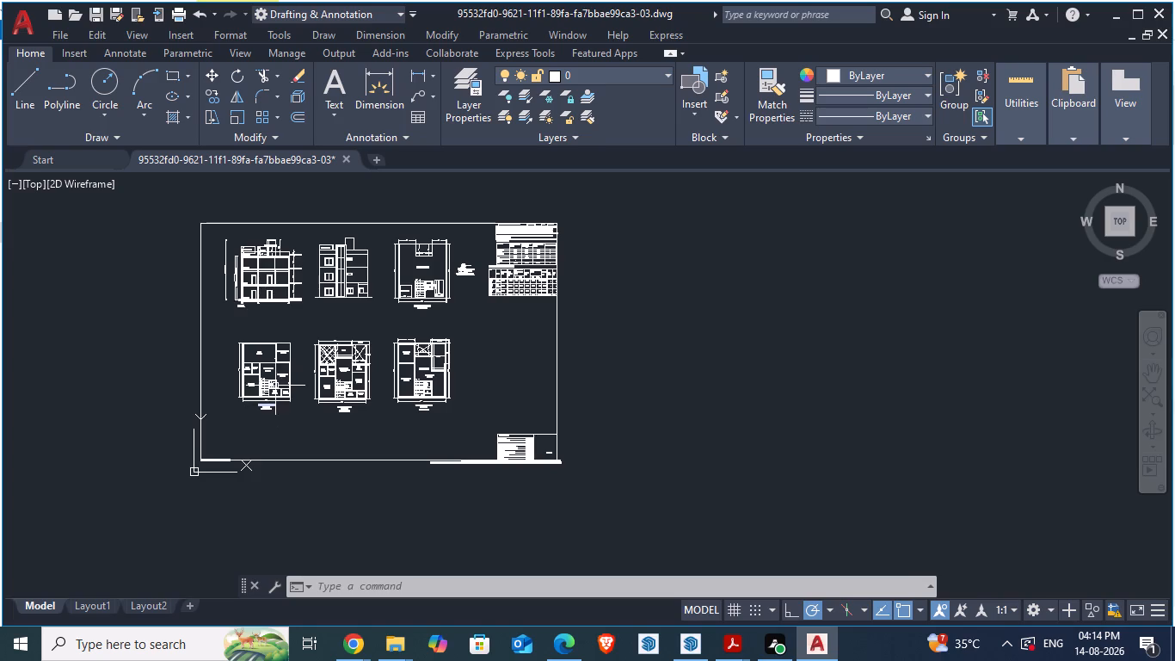
scroll(274, 384, "up", 4)
scroll(372, 383, "up", 3)
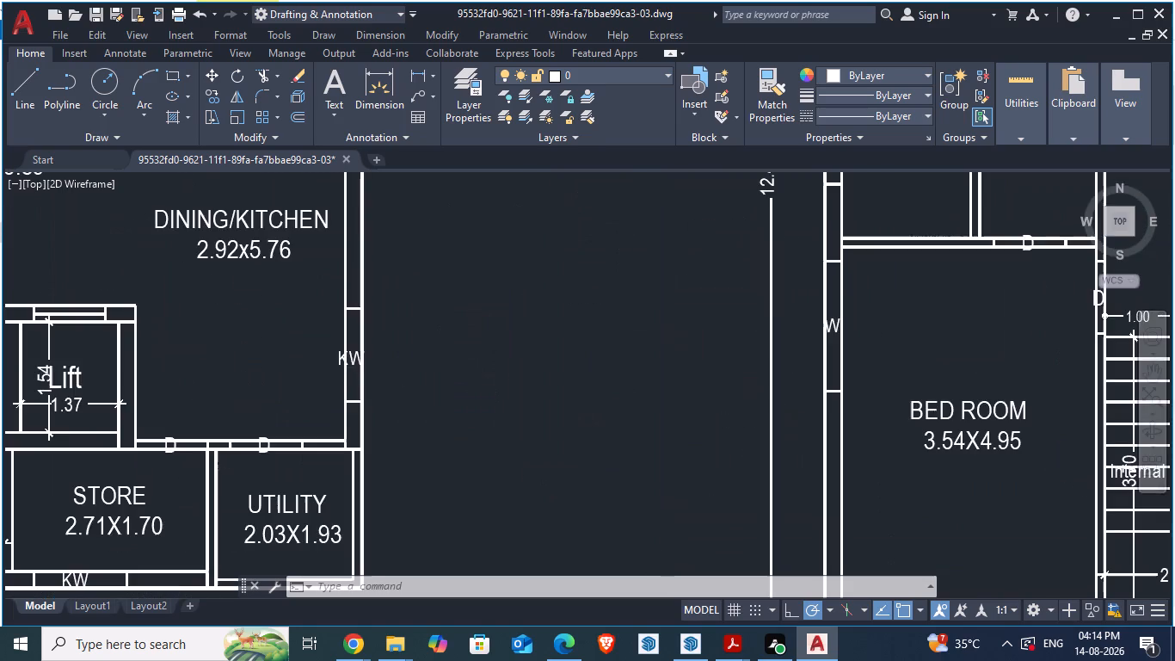
scroll(372, 383, "down", 2)
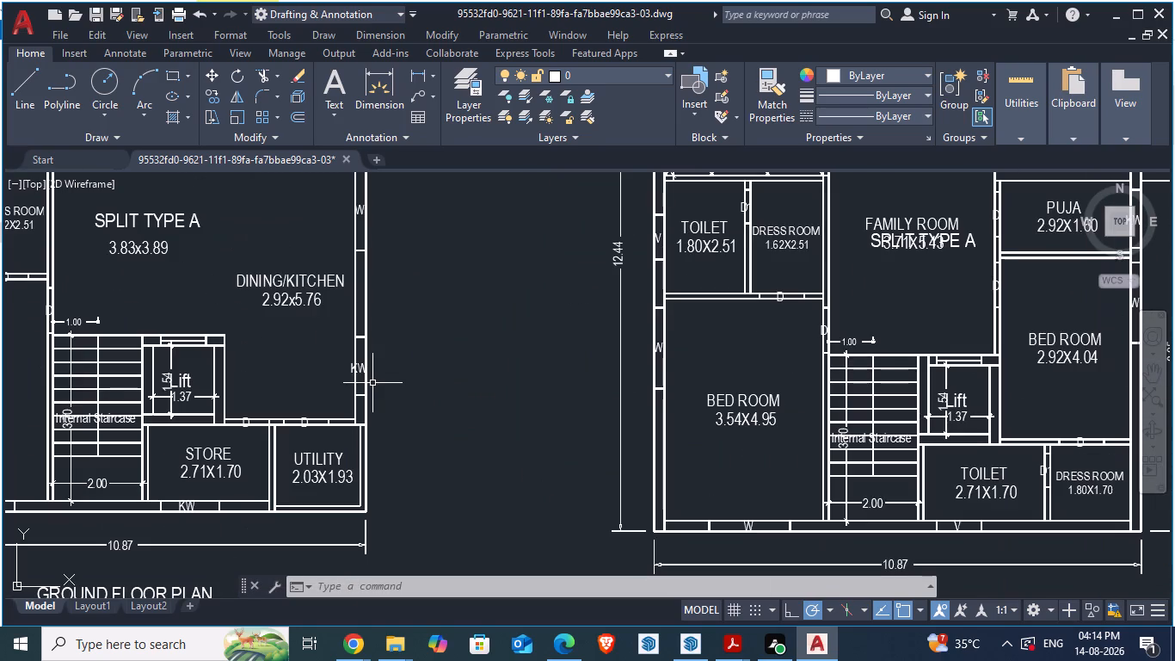
scroll(372, 383, "down", 2)
scroll(676, 378, "up", 4)
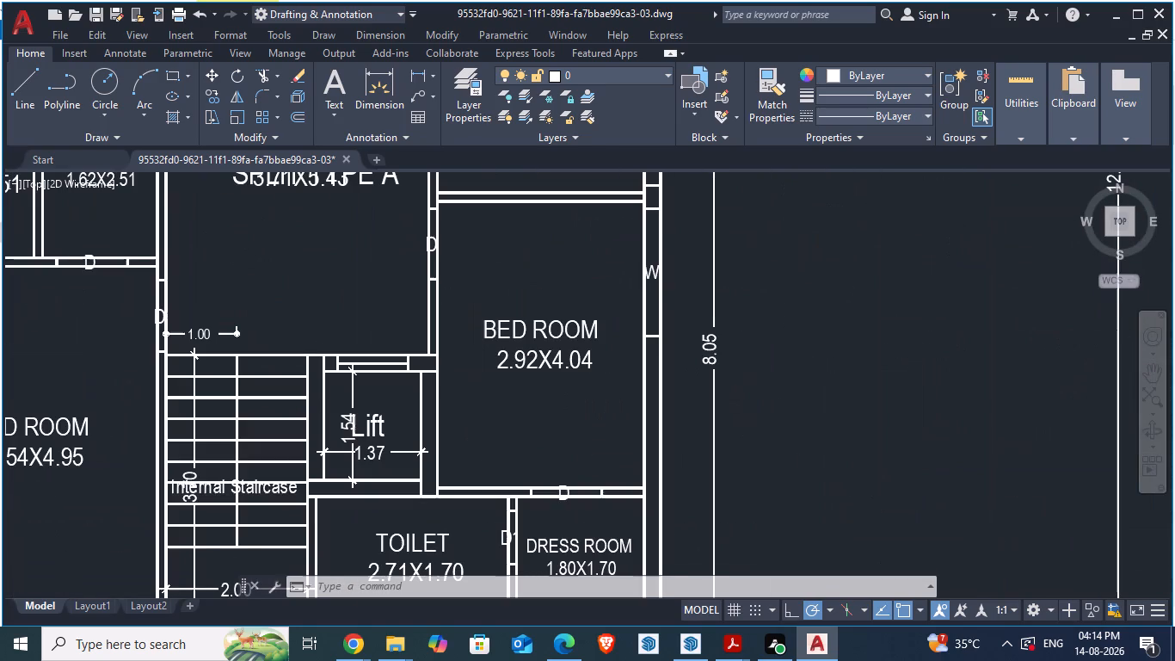
scroll(676, 377, "down", 2)
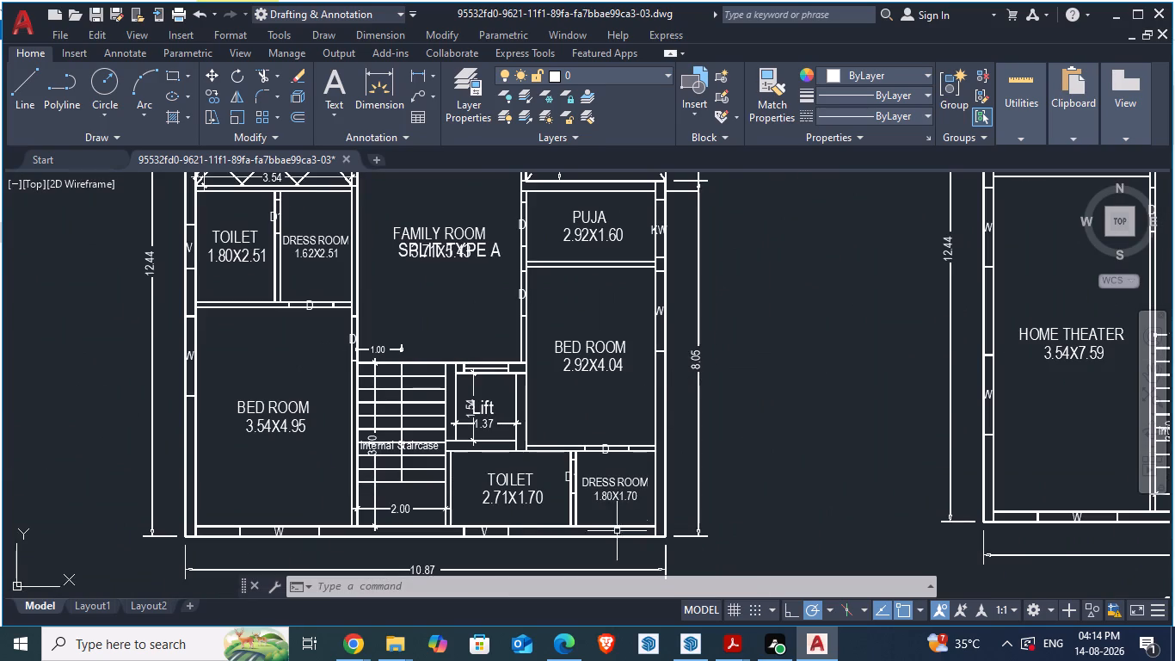
scroll(527, 568, "up", 2)
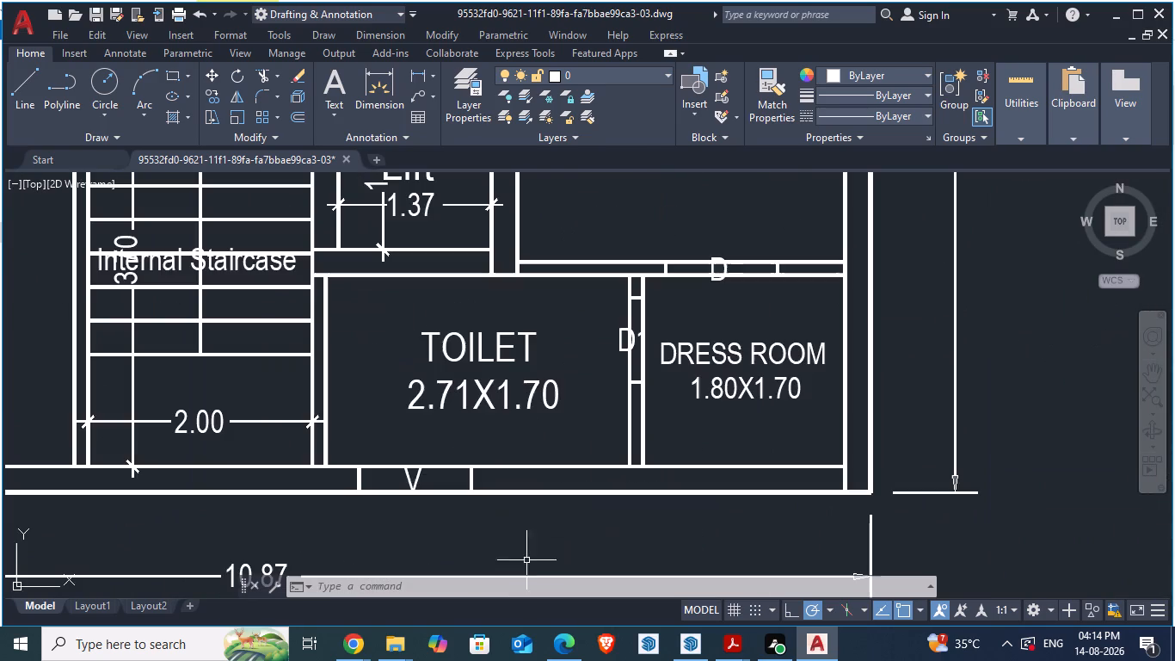
scroll(521, 549, "down", 3)
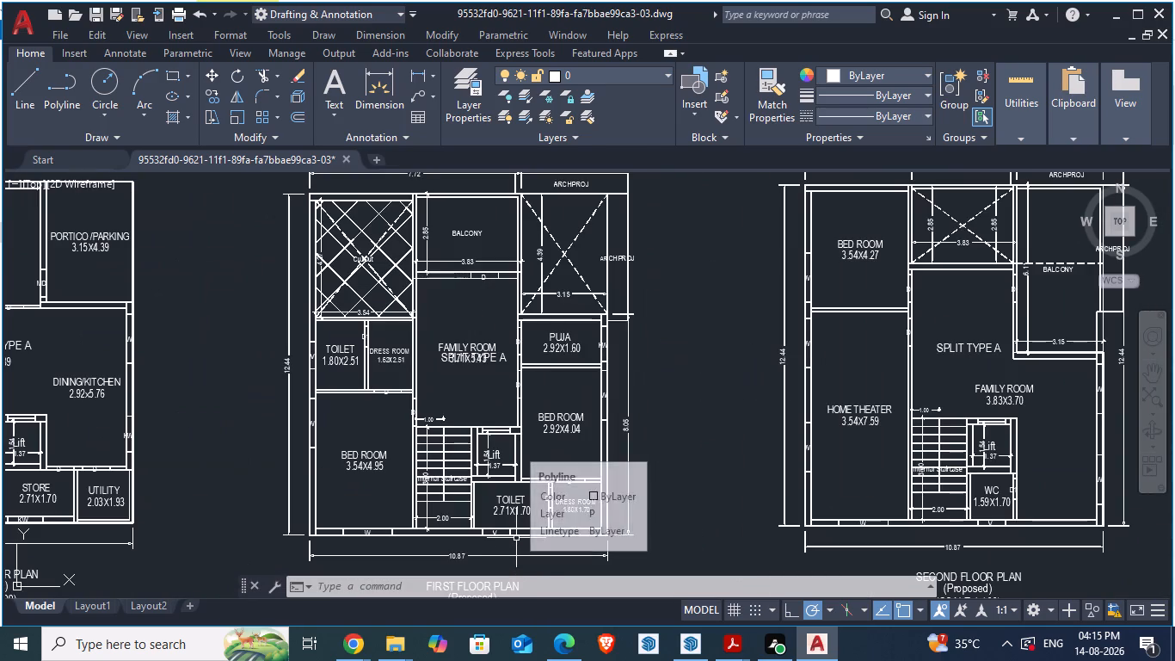
scroll(409, 144, "up", 5)
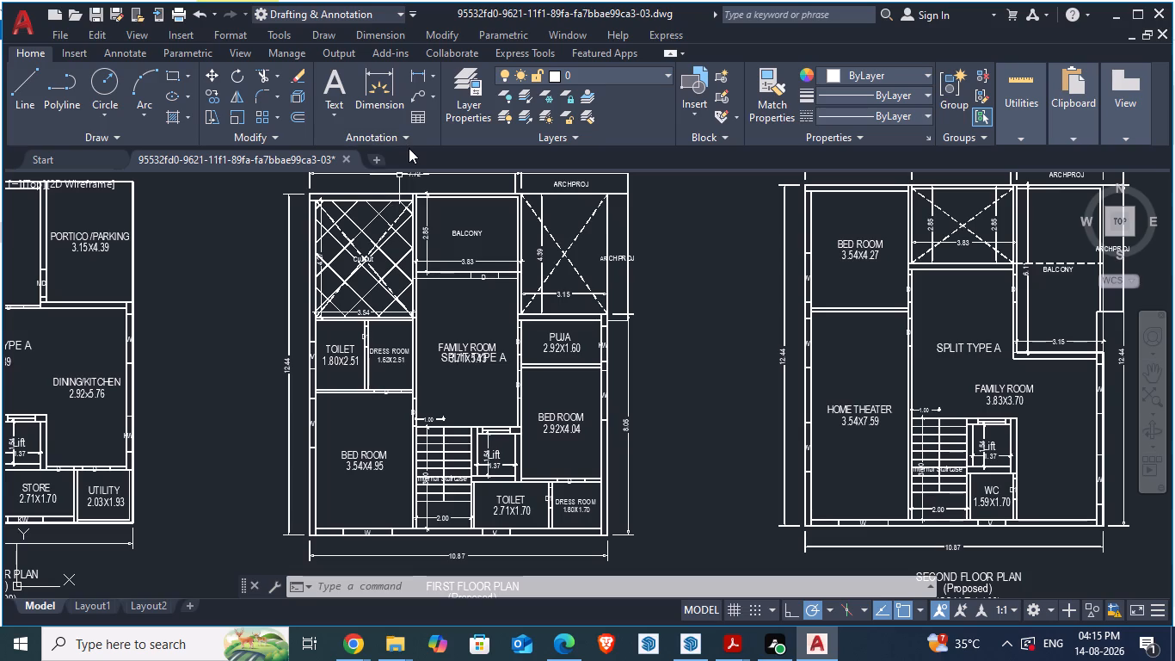
scroll(341, 235, "down", 3)
scroll(543, 192, "up", 4)
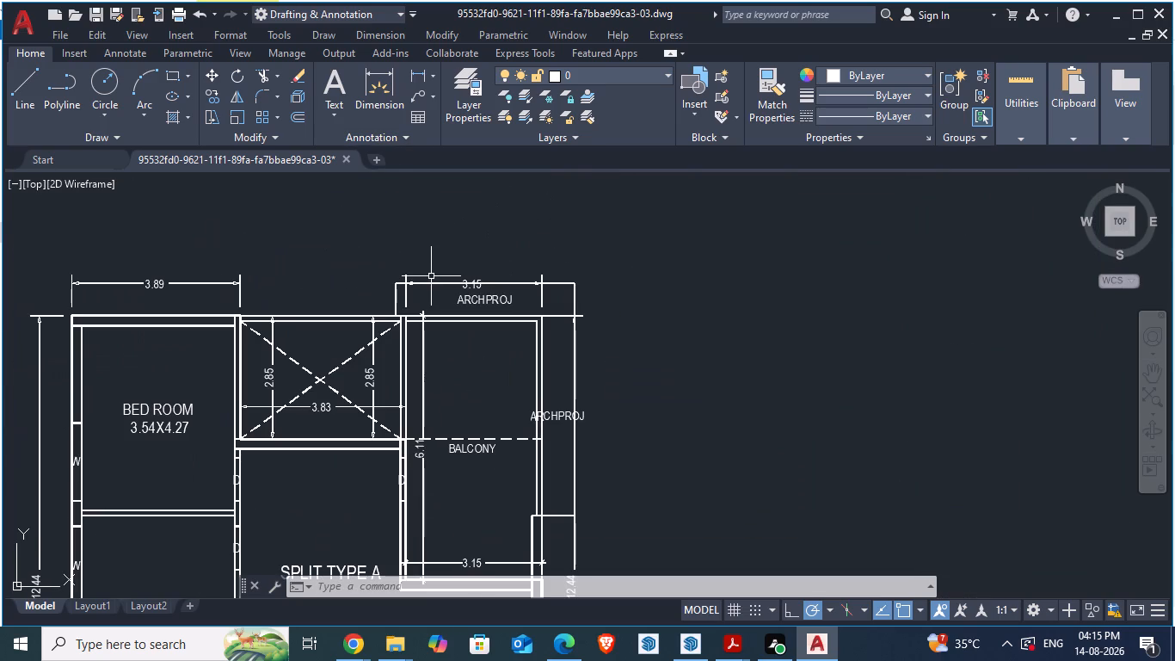
scroll(710, 281, "down", 4)
scroll(491, 326, "up", 4)
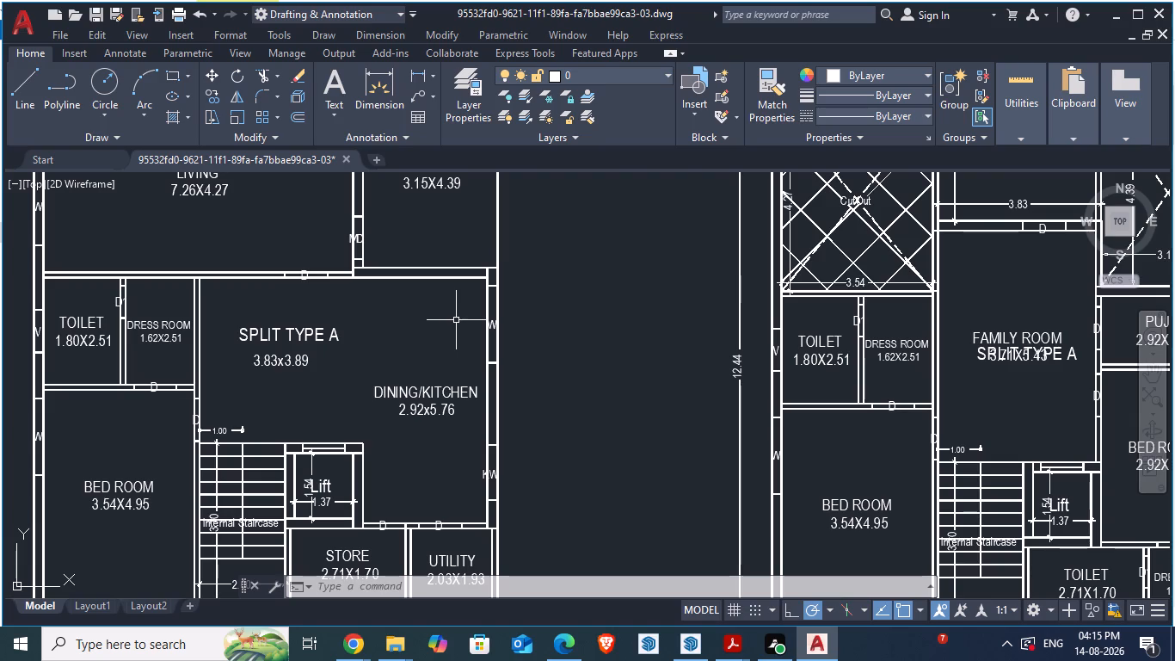
Examine the Color Index legend in the drawing sheet's title block.
scroll(449, 338, "down", 4)
scroll(805, 476, "up", 5)
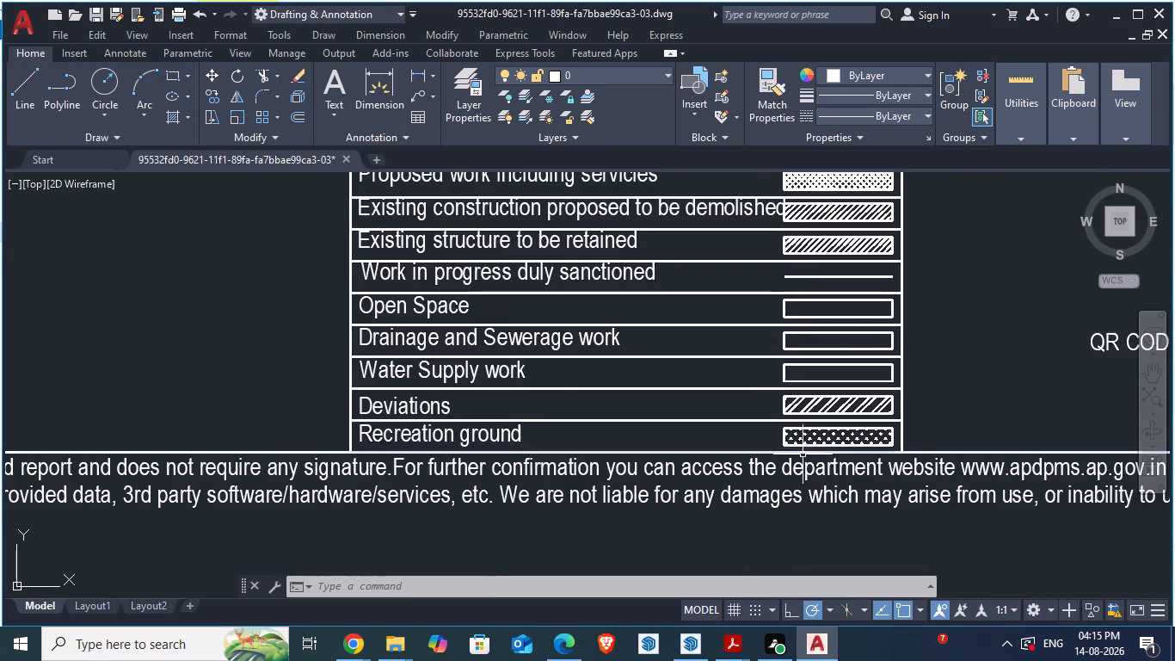
scroll(562, 427, "down", 1)
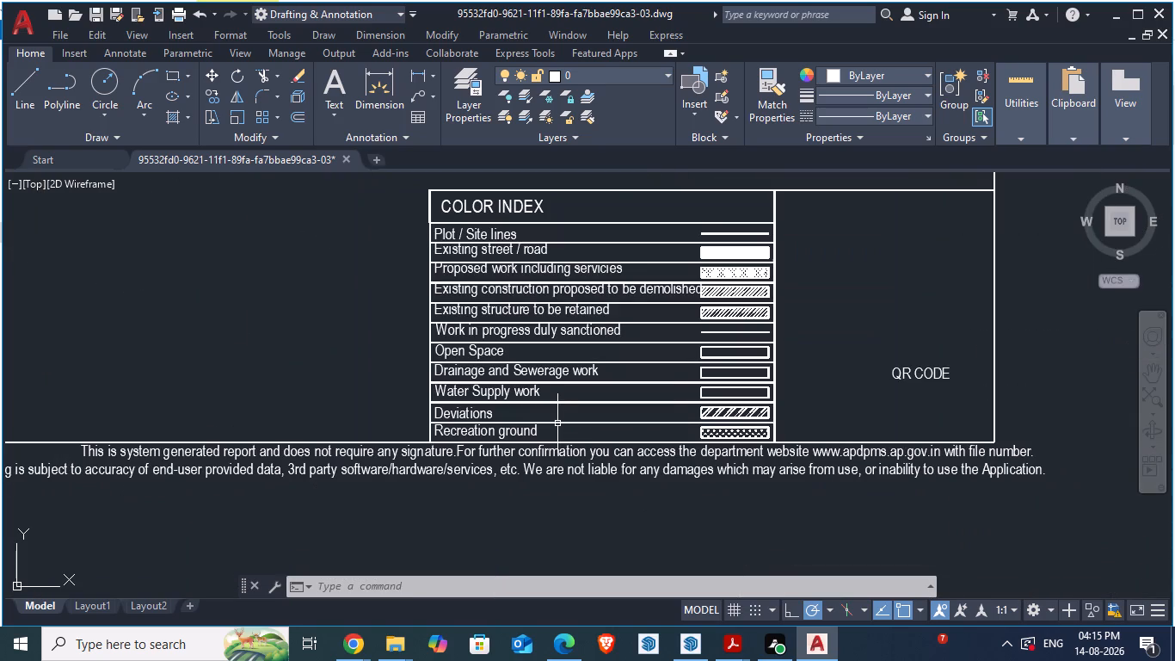
scroll(743, 263, "up", 2)
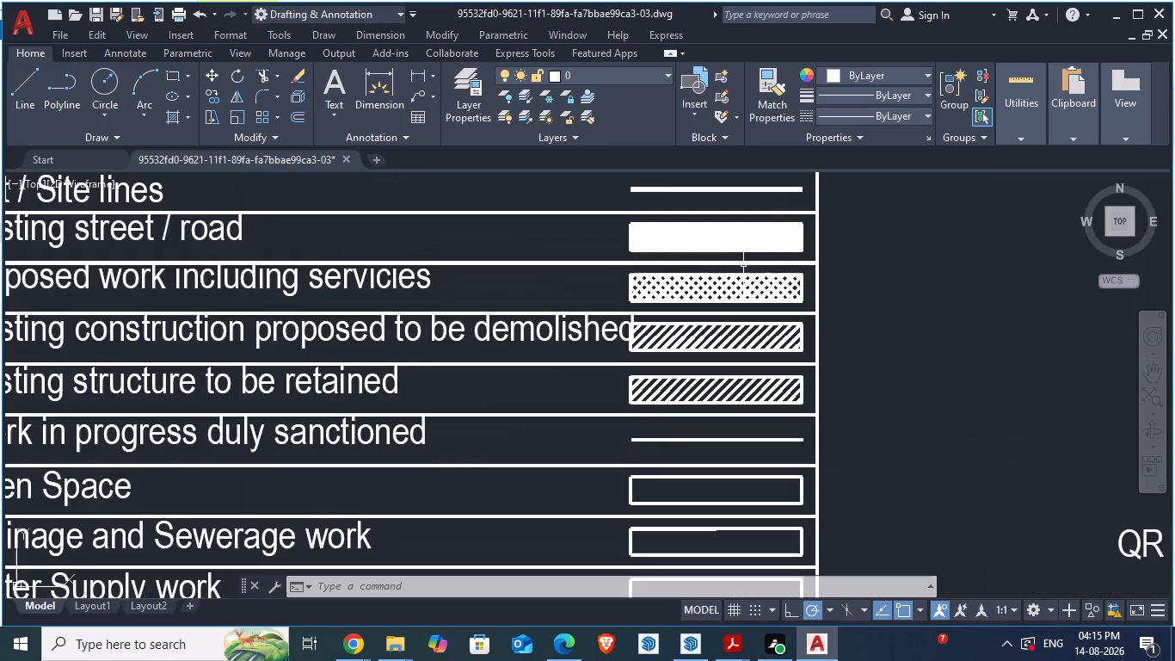
scroll(733, 260, "down", 4)
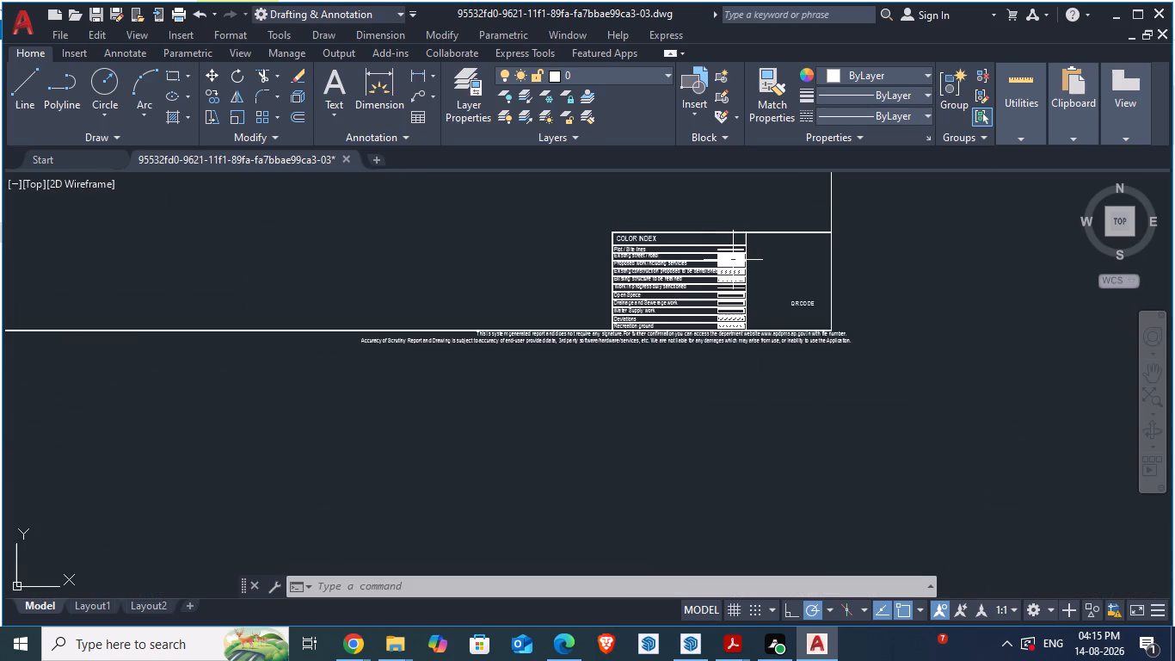
scroll(733, 260, "down", 2)
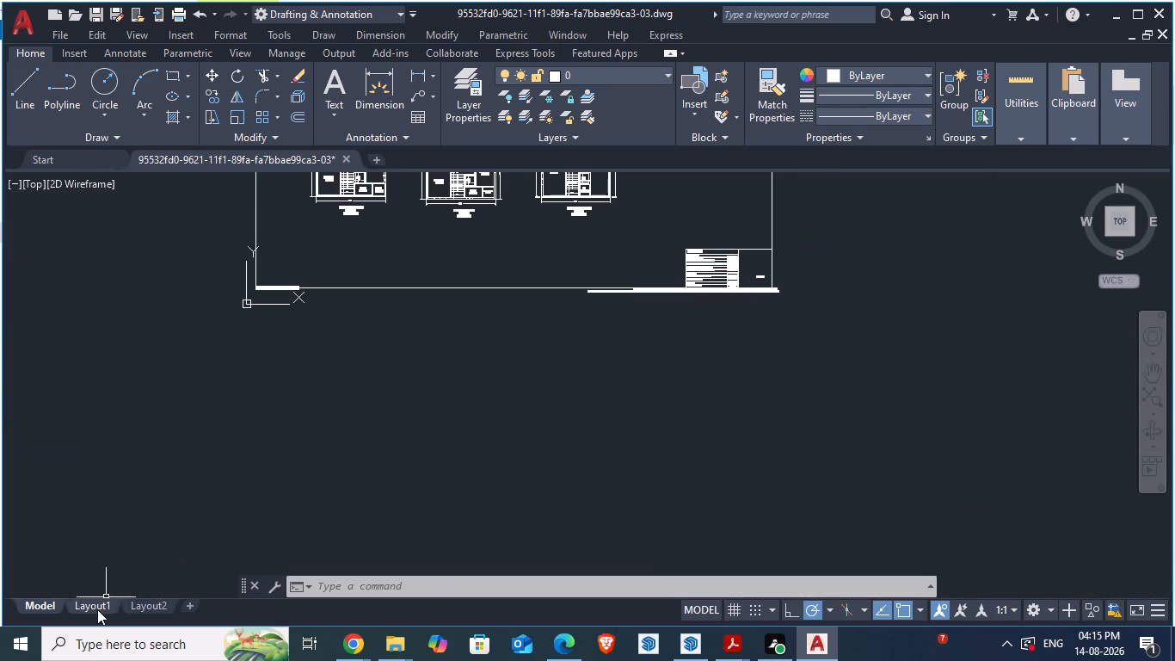
Open Layout1 and read the UnitBUA area table for Building Type (A) beside the terrace floor plan.
left_click(97, 609)
scroll(746, 333, "up", 4)
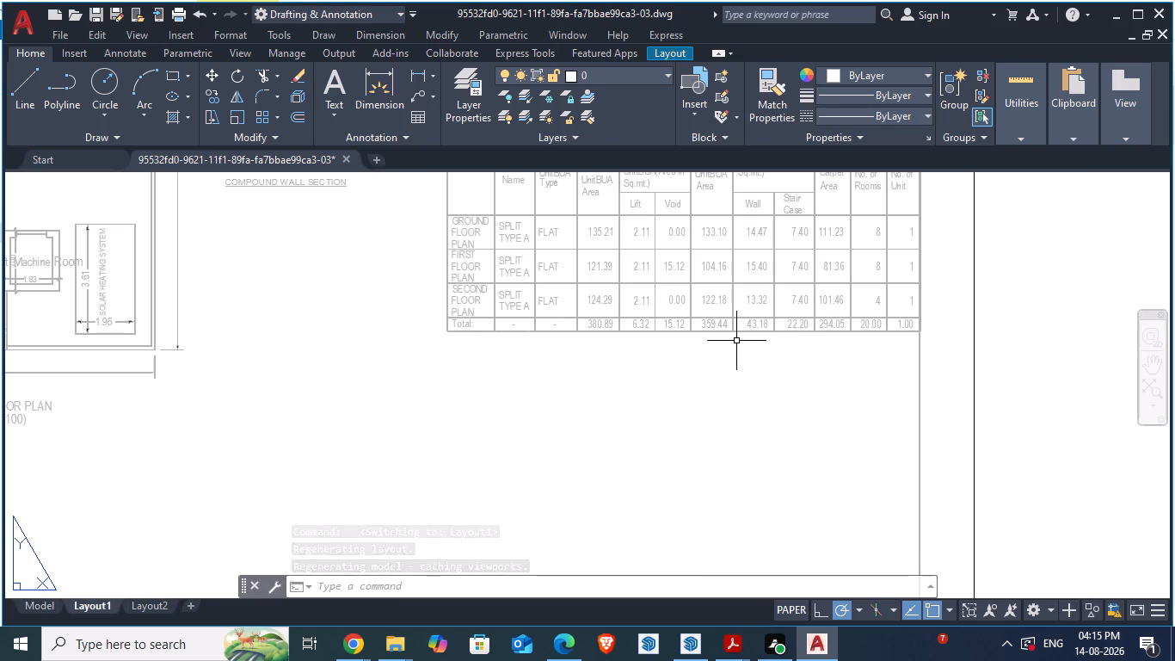
scroll(734, 342, "down", 2)
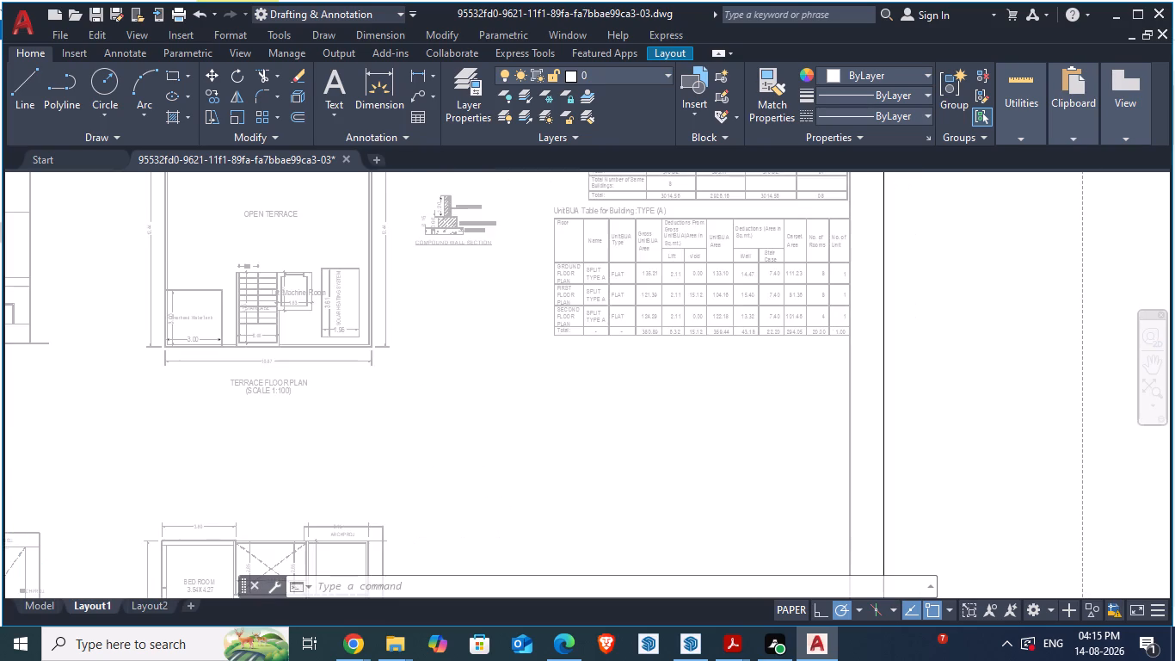
scroll(770, 275, "up", 3)
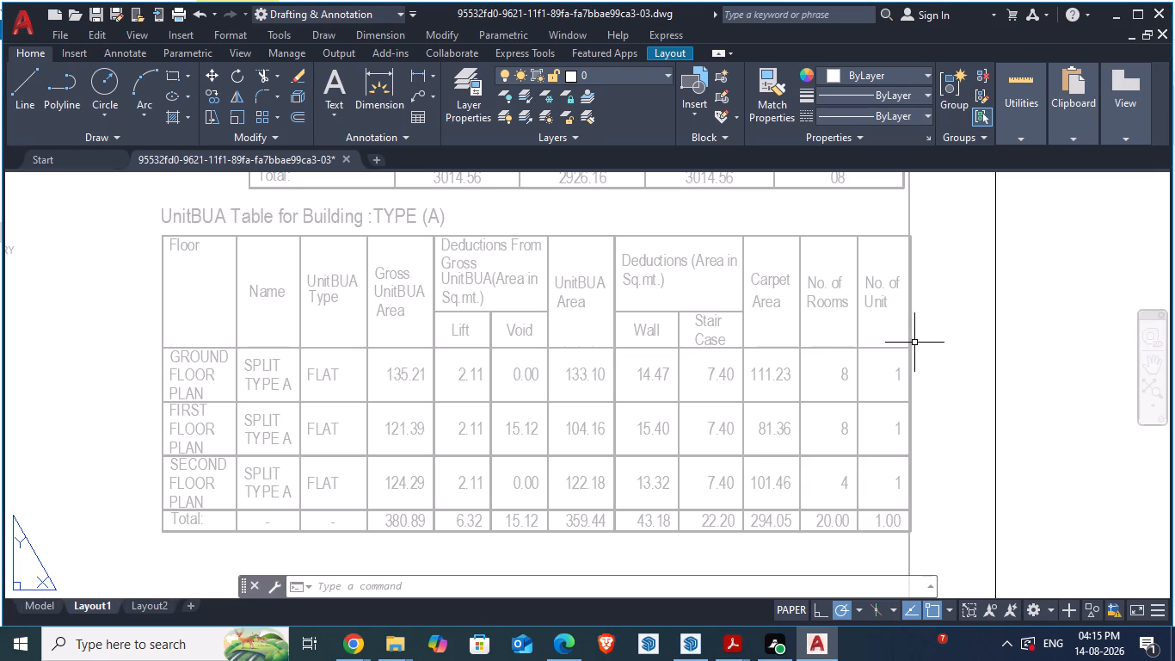
scroll(909, 343, "down", 3)
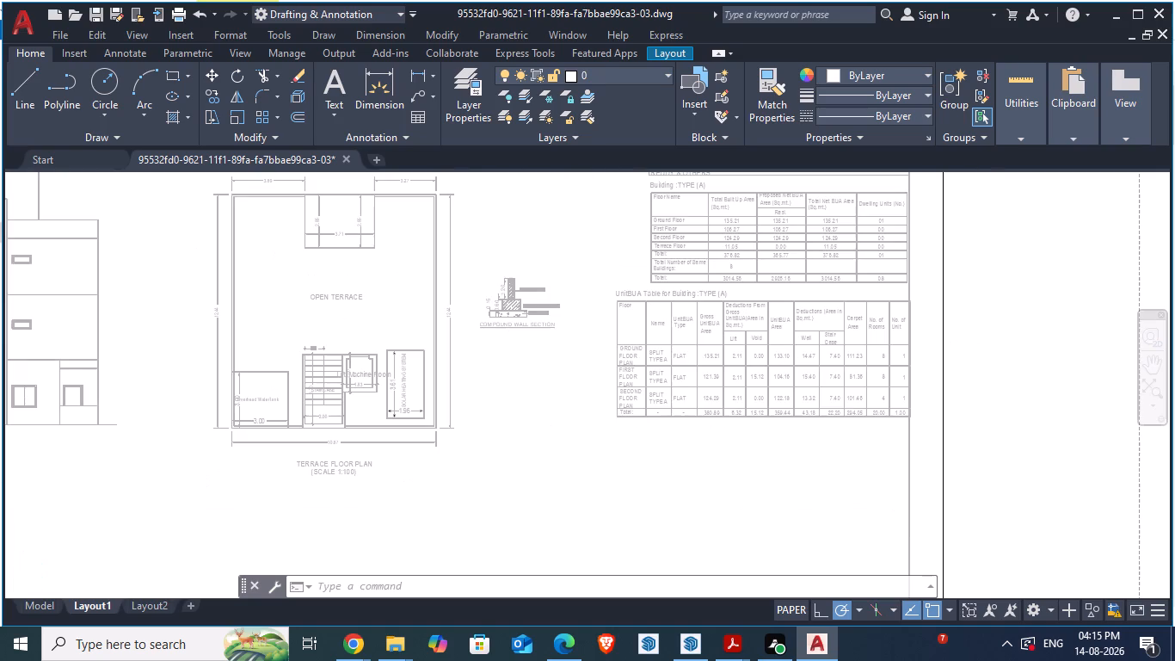
scroll(906, 343, "down", 3)
Return to model space and examine the Building Type (A) built-up area and UnitBUA tables there.
left_click(26, 602)
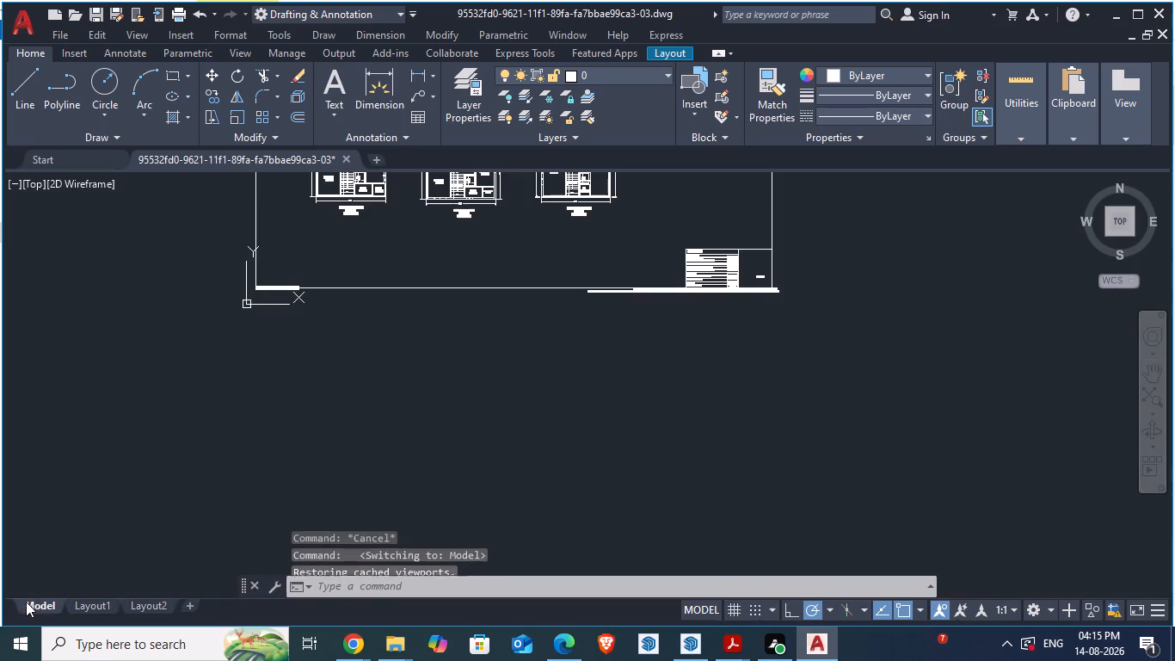
scroll(202, 440, "down", 3)
scroll(315, 330, "up", 5)
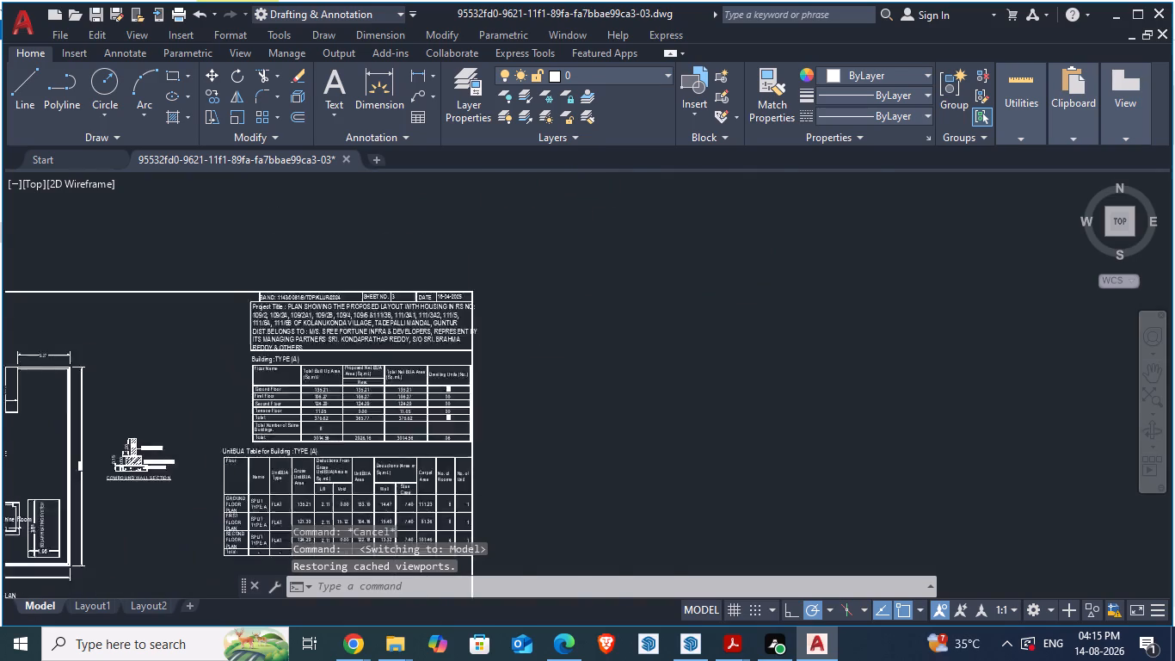
scroll(338, 350, "up", 3)
scroll(376, 313, "down", 2)
scroll(340, 489, "up", 3)
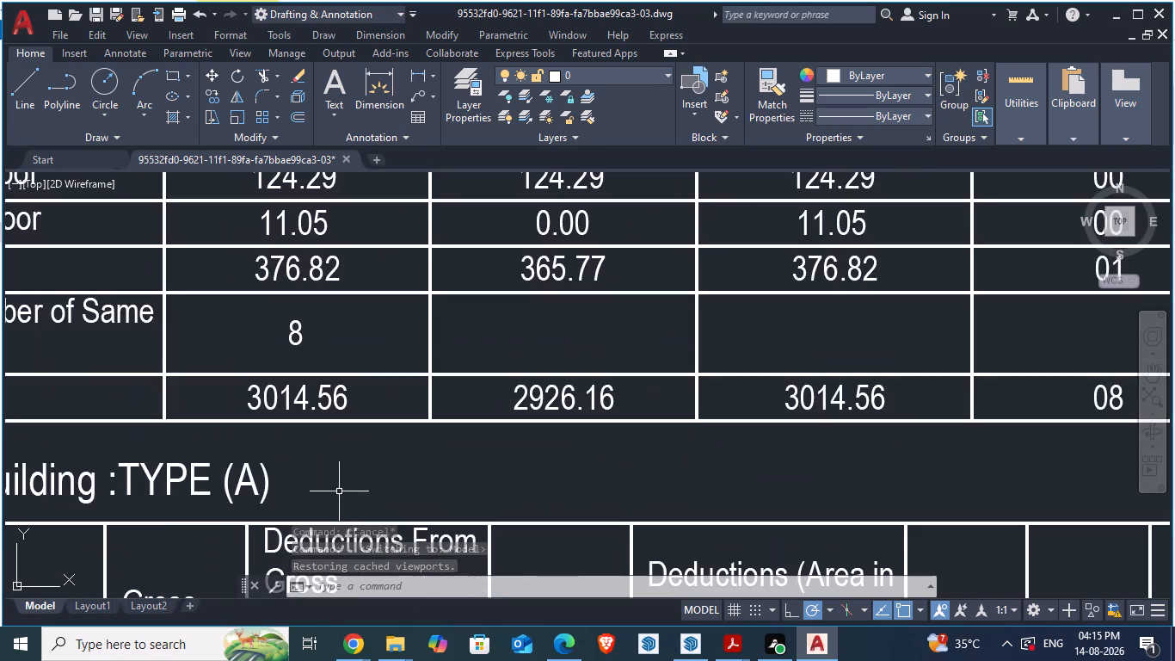
scroll(415, 368, "down", 2)
scroll(358, 522, "up", 2)
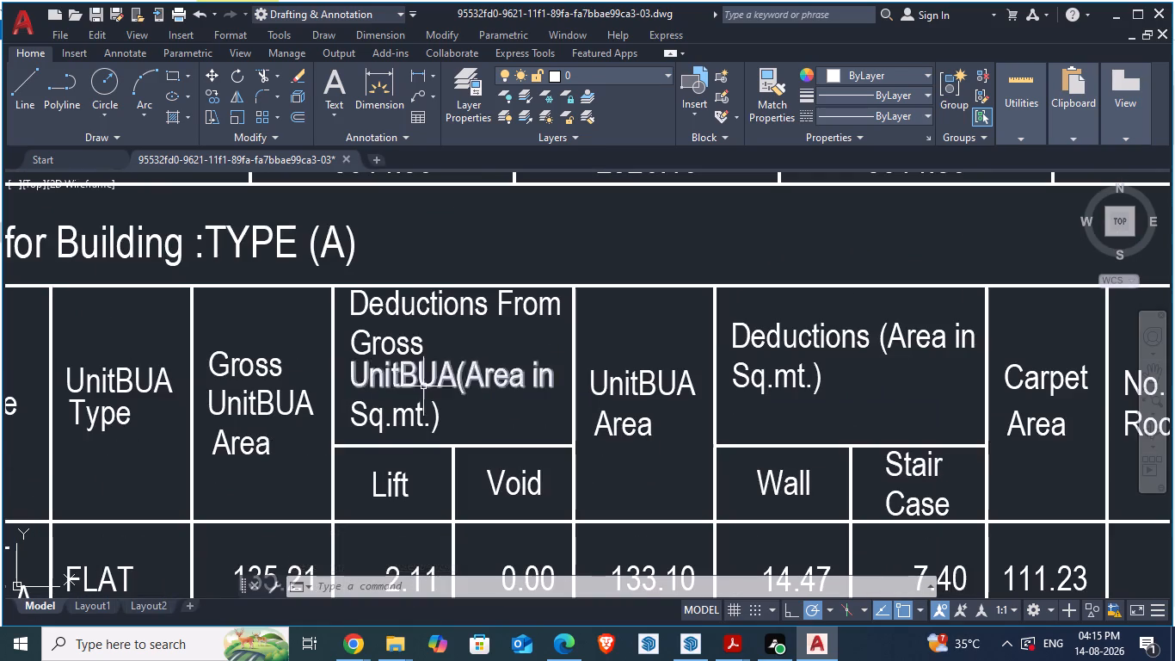
scroll(423, 386, "down", 3)
scroll(305, 436, "up", 3)
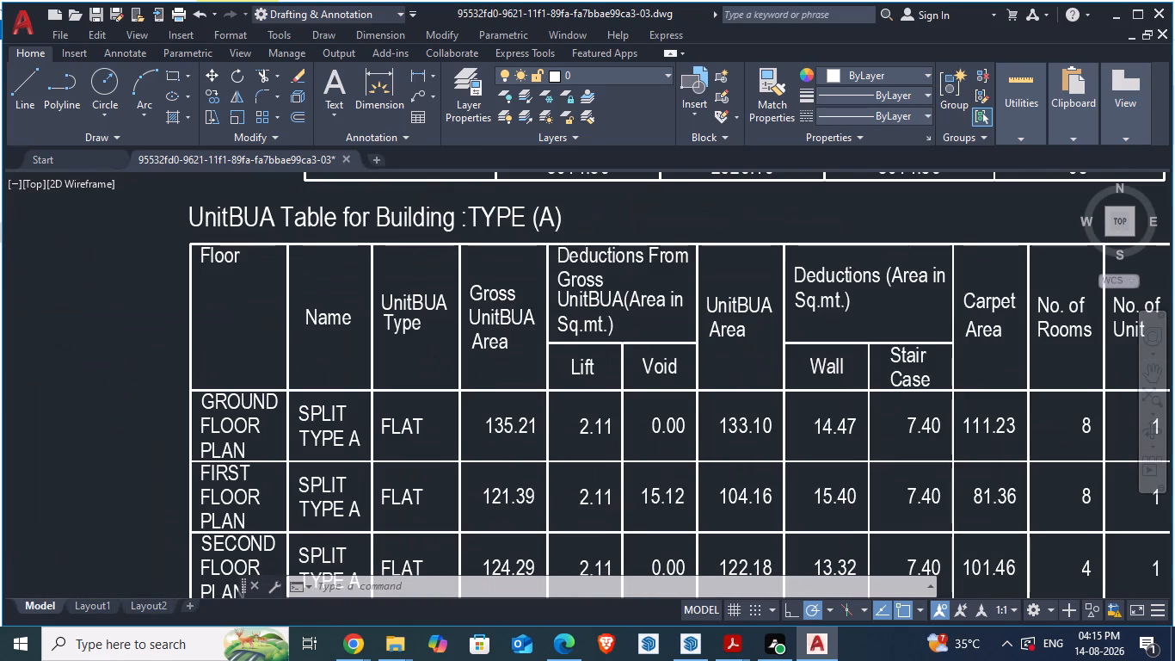
scroll(301, 442, "down", 2)
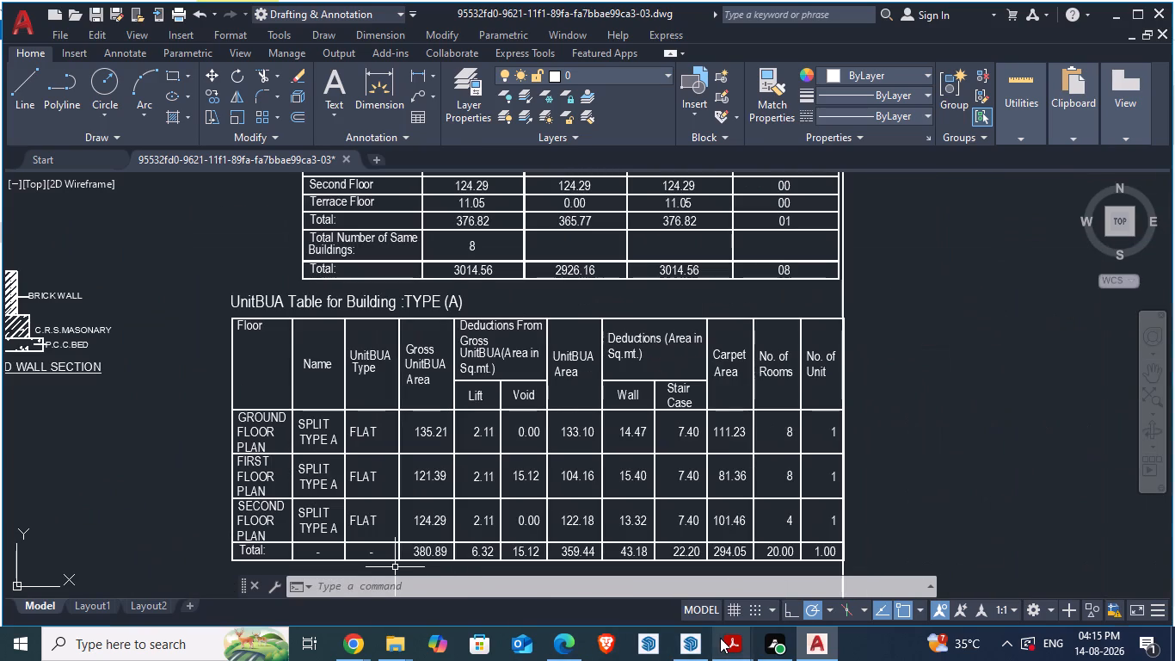
Switch to the floor plans PDF in Acrobat and examine the elevation and Section-AA drawings for storey heights and openings.
left_click(720, 638)
left_click(674, 566)
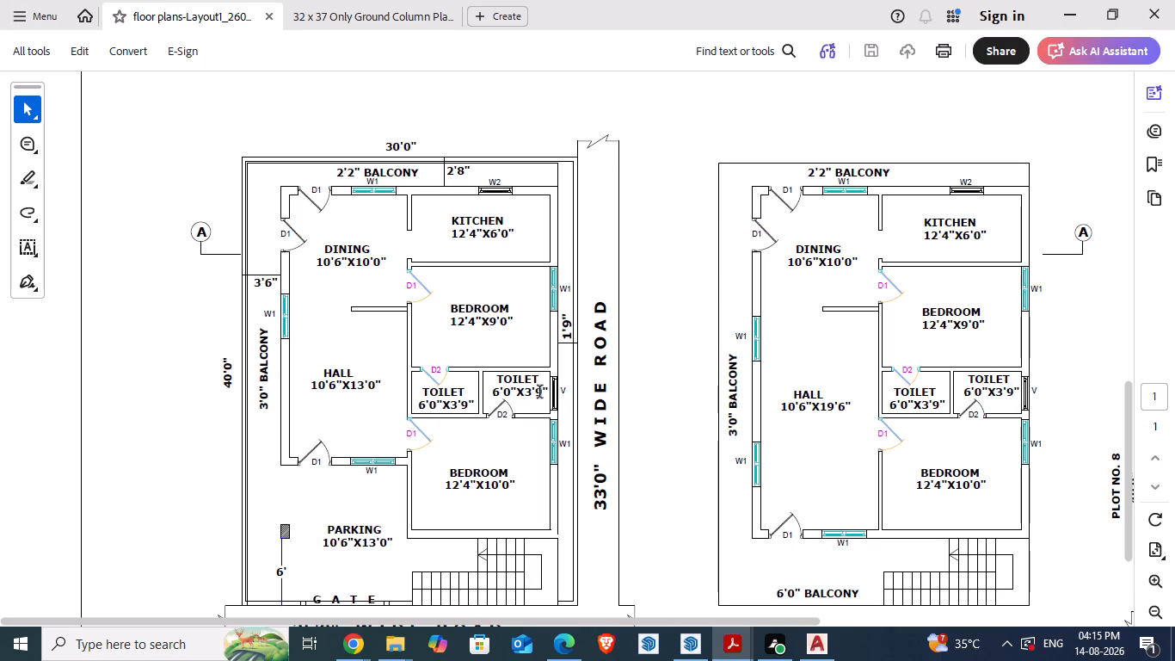
scroll(433, 332, "up", 20)
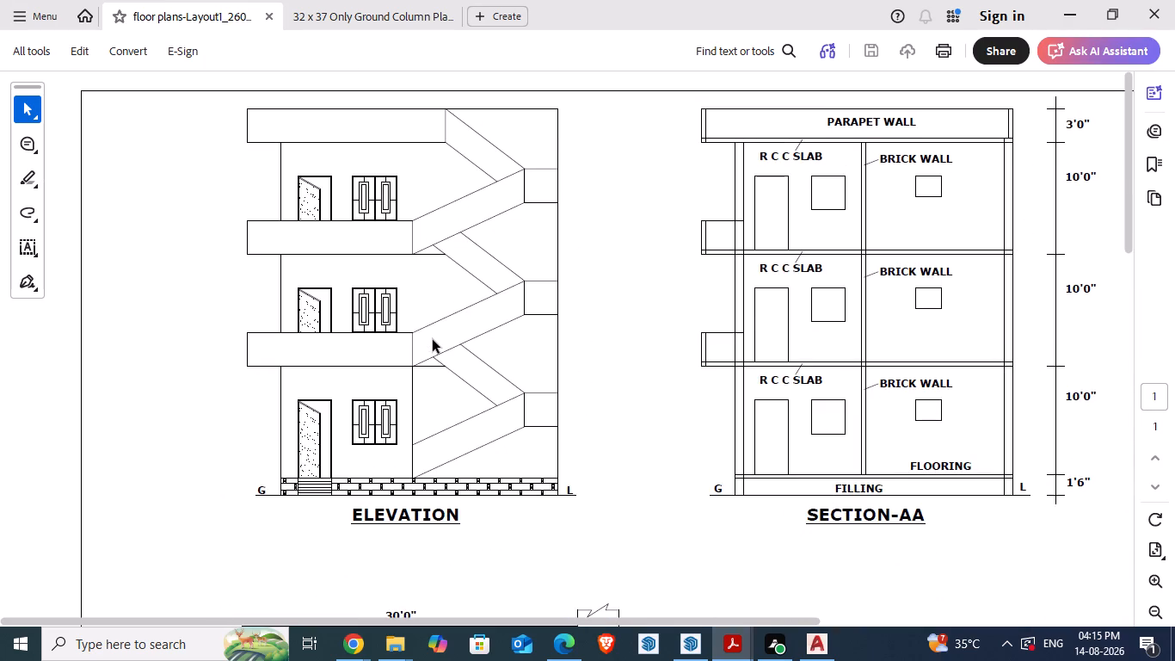
scroll(433, 340, "up", 4)
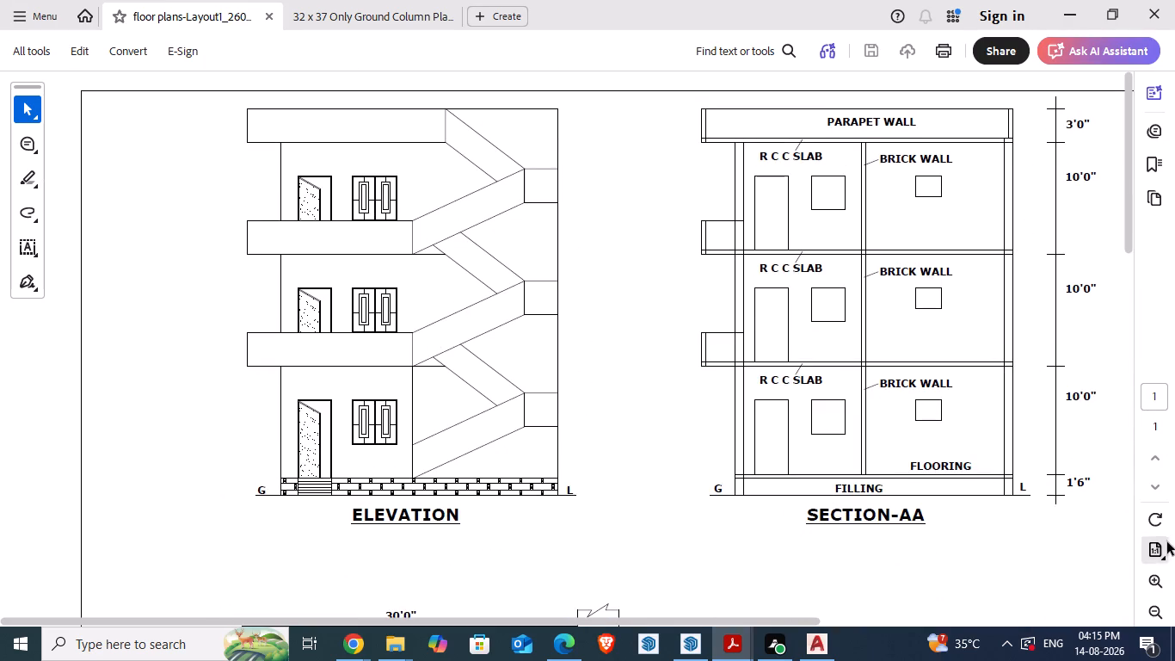
scroll(258, 335, "up", 3)
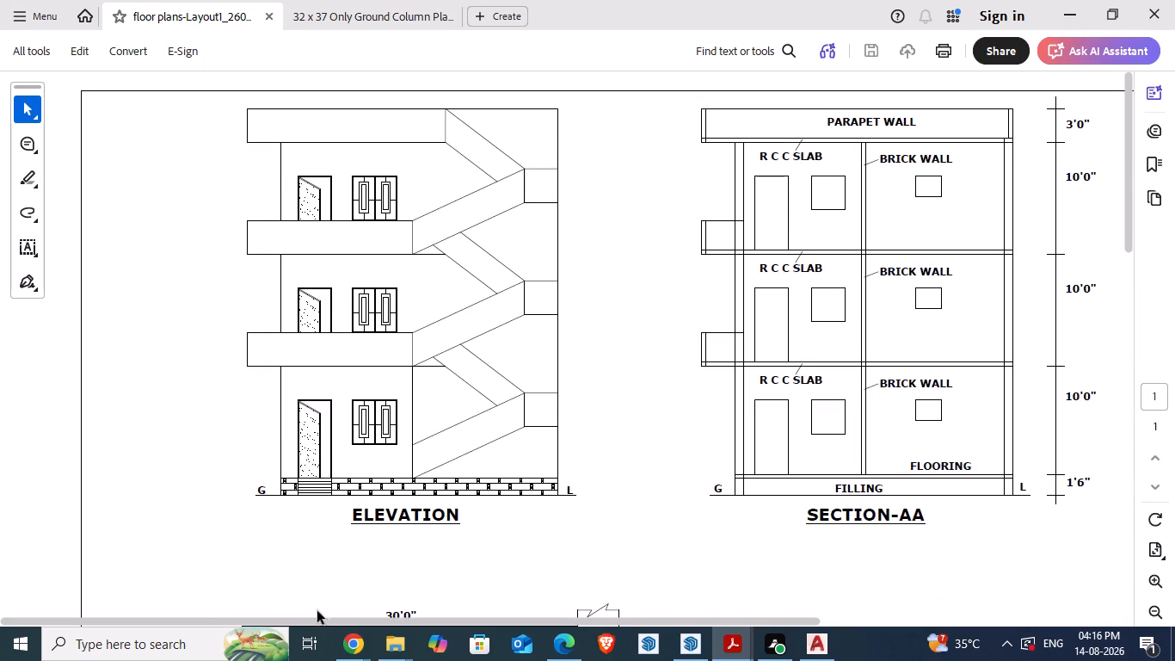
left_click_drag(318, 621, 905, 634)
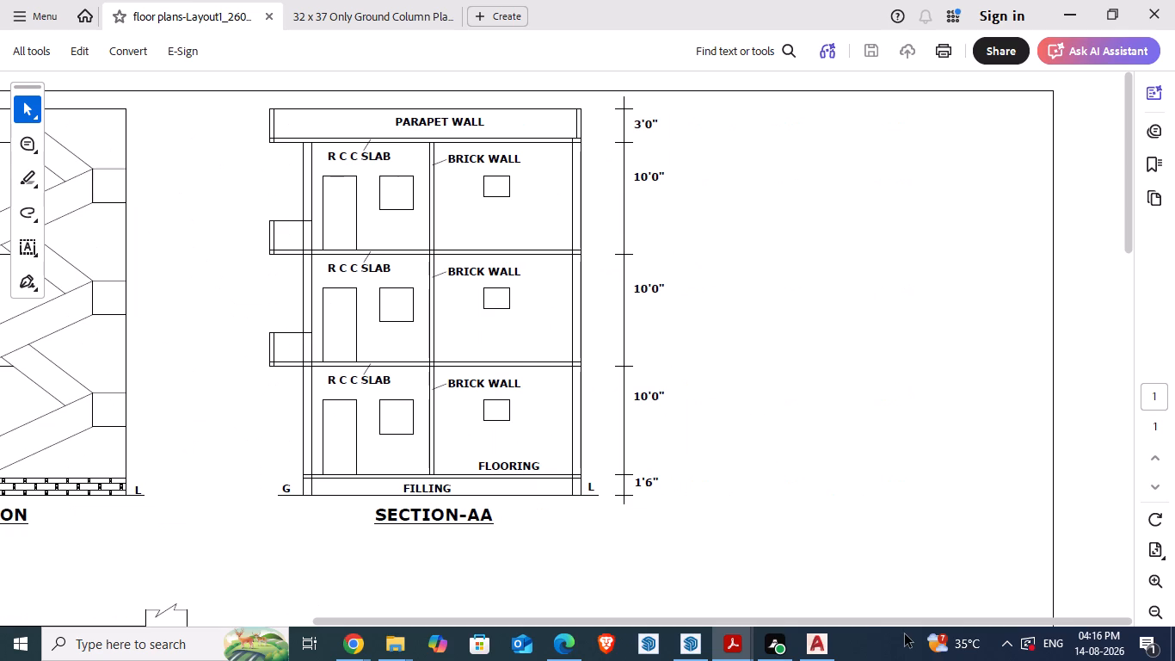
left_click_drag(905, 634, 832, 629)
Examine the typical first and second floor plan and the site plan, comparing them with Section-AA above.
scroll(753, 425, "down", 7)
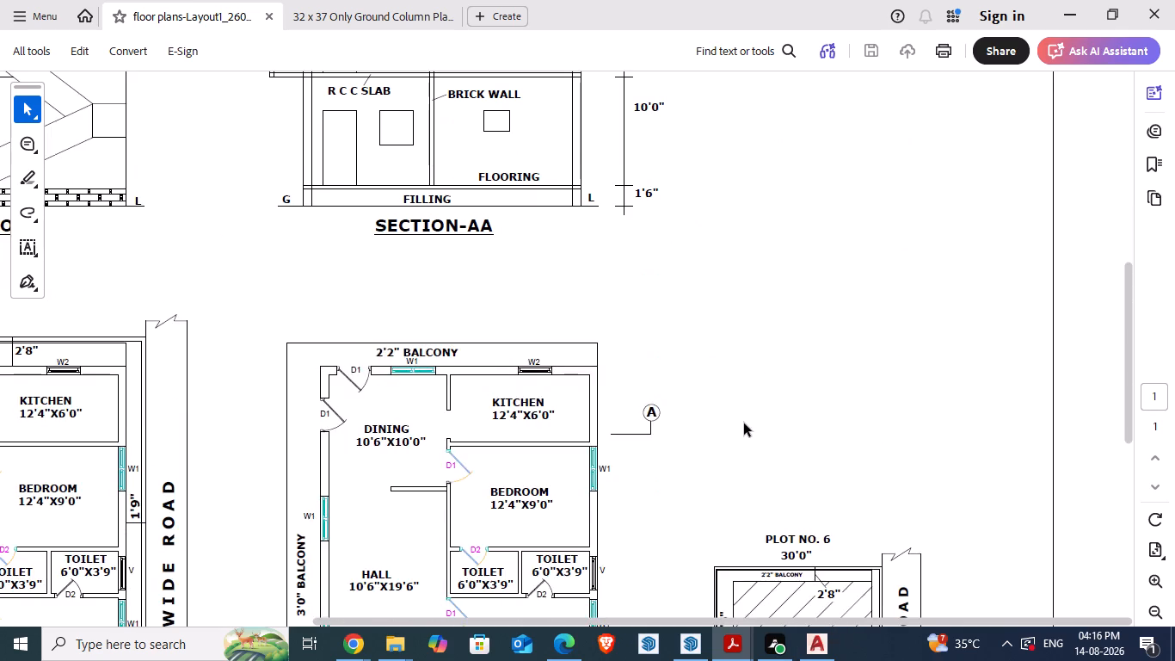
scroll(740, 420, "down", 7)
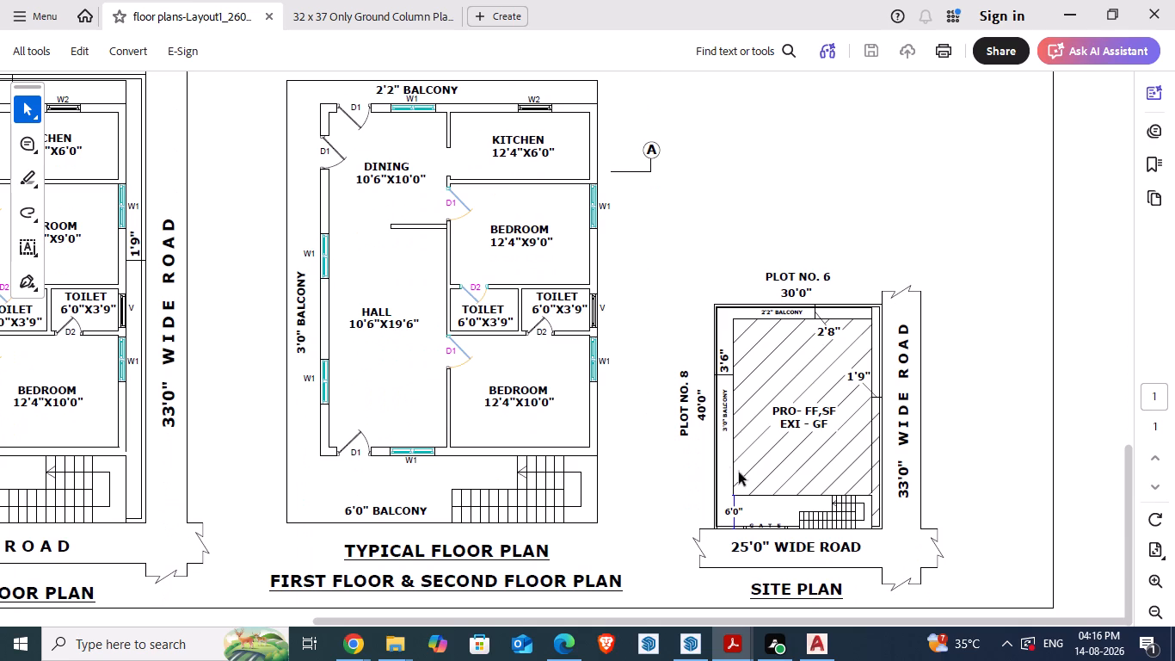
scroll(815, 530, "up", 3)
scroll(760, 537, "down", 3)
scroll(757, 534, "up", 11)
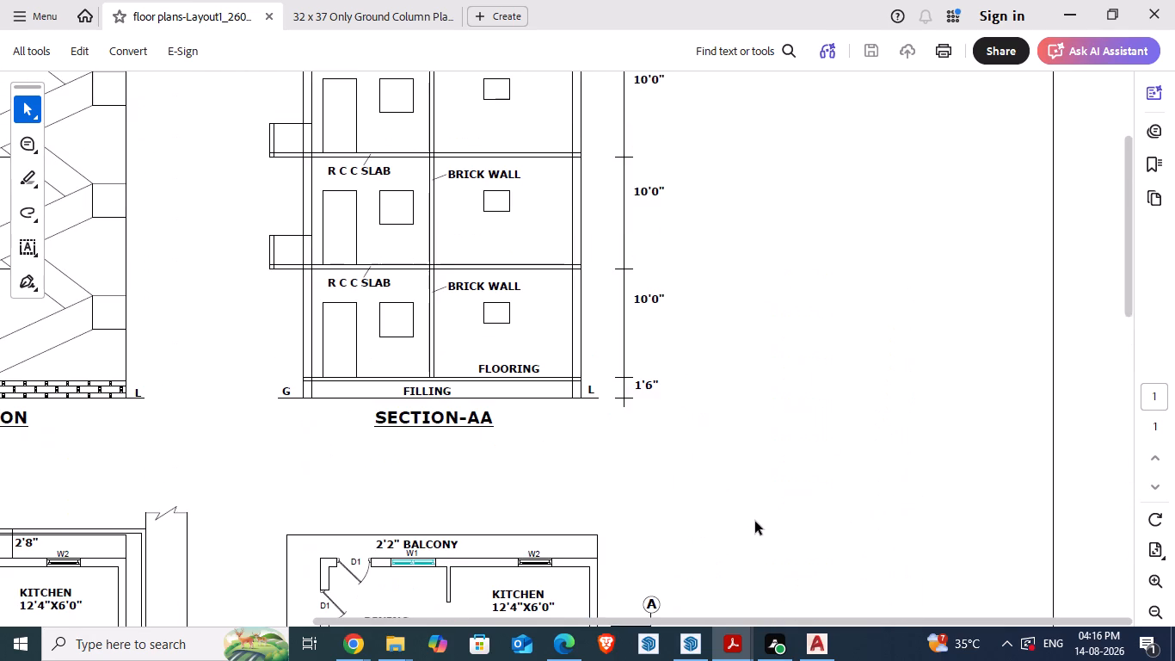
scroll(755, 522, "up", 6)
scroll(755, 522, "down", 3)
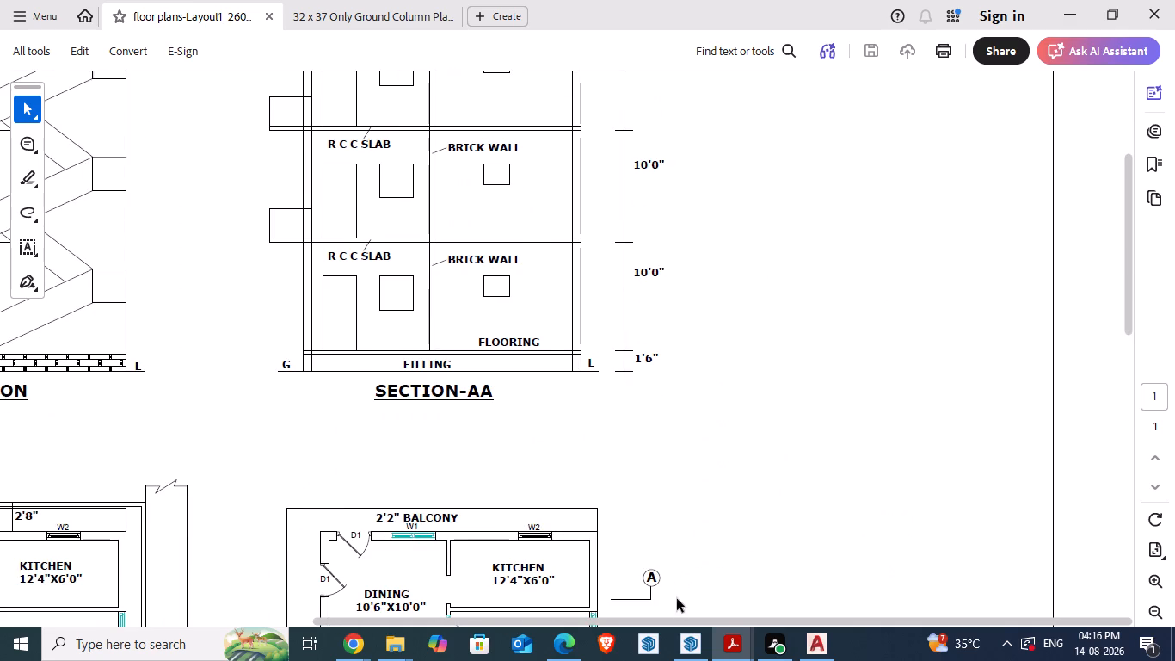
Examine the elevation and the ground floor plan for the hall, dining and parking layout and the D1 and W1 positions.
left_click_drag(670, 622, 445, 640)
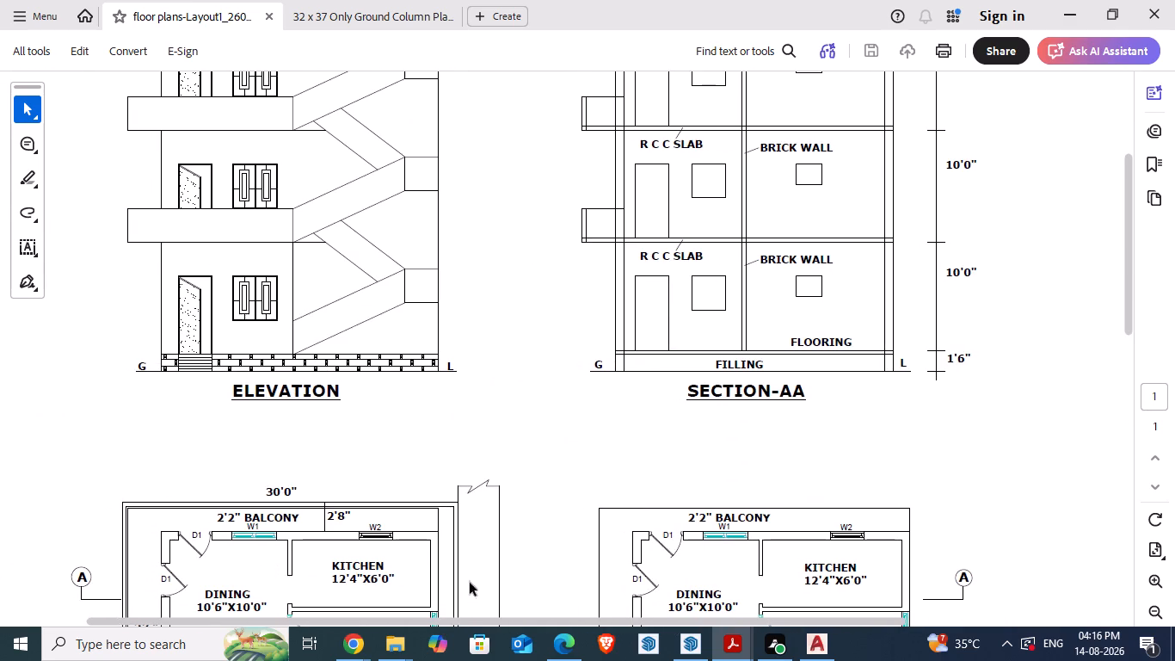
scroll(202, 352, "up", 3)
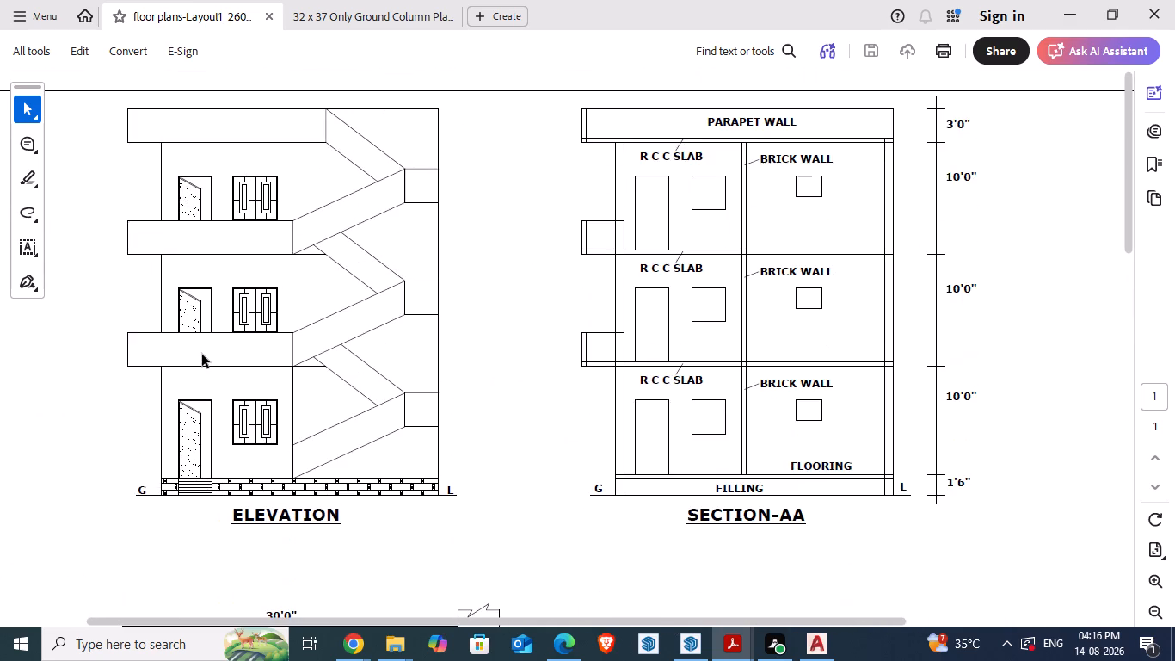
scroll(202, 363, "down", 8)
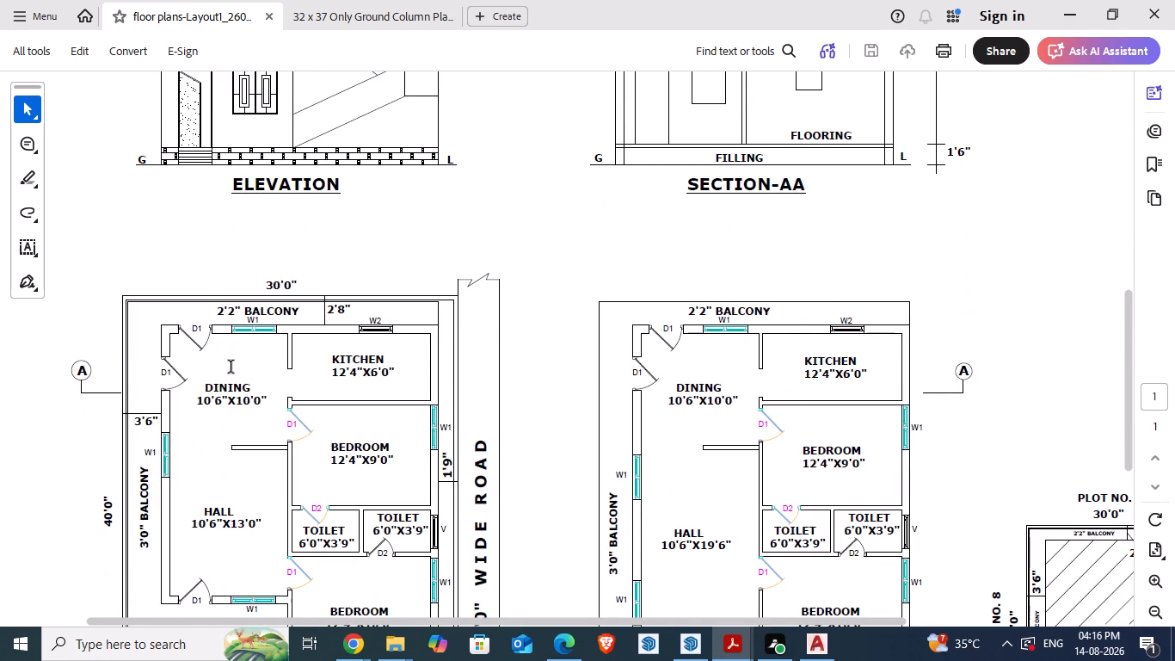
scroll(231, 368, "down", 2)
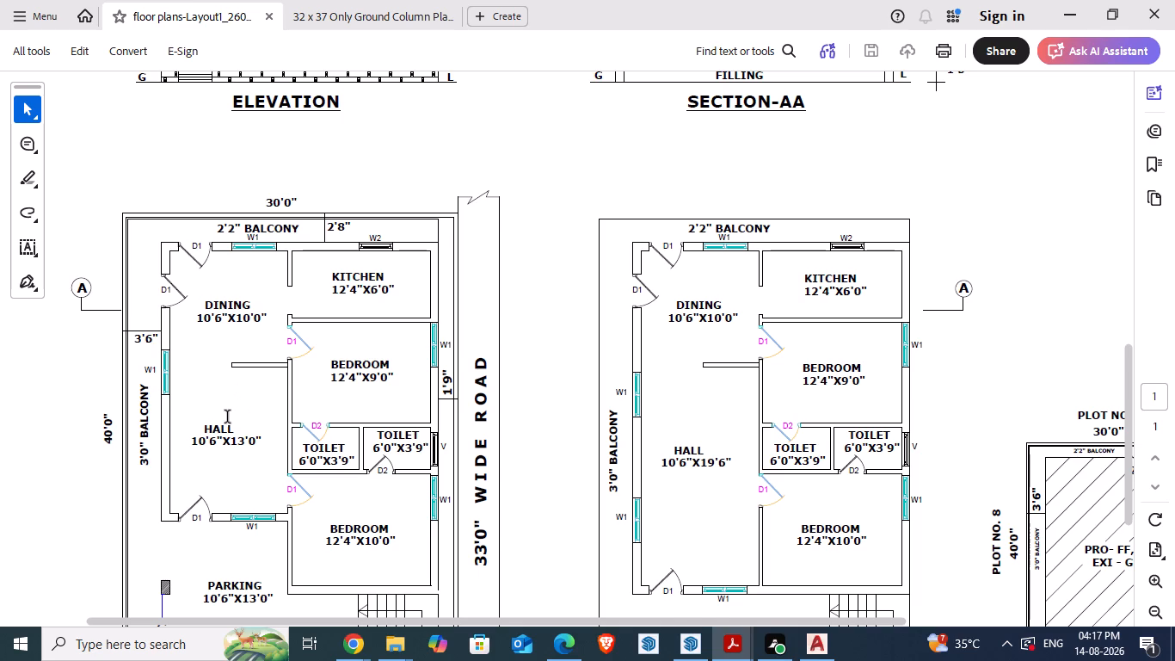
scroll(287, 310, "down", 2)
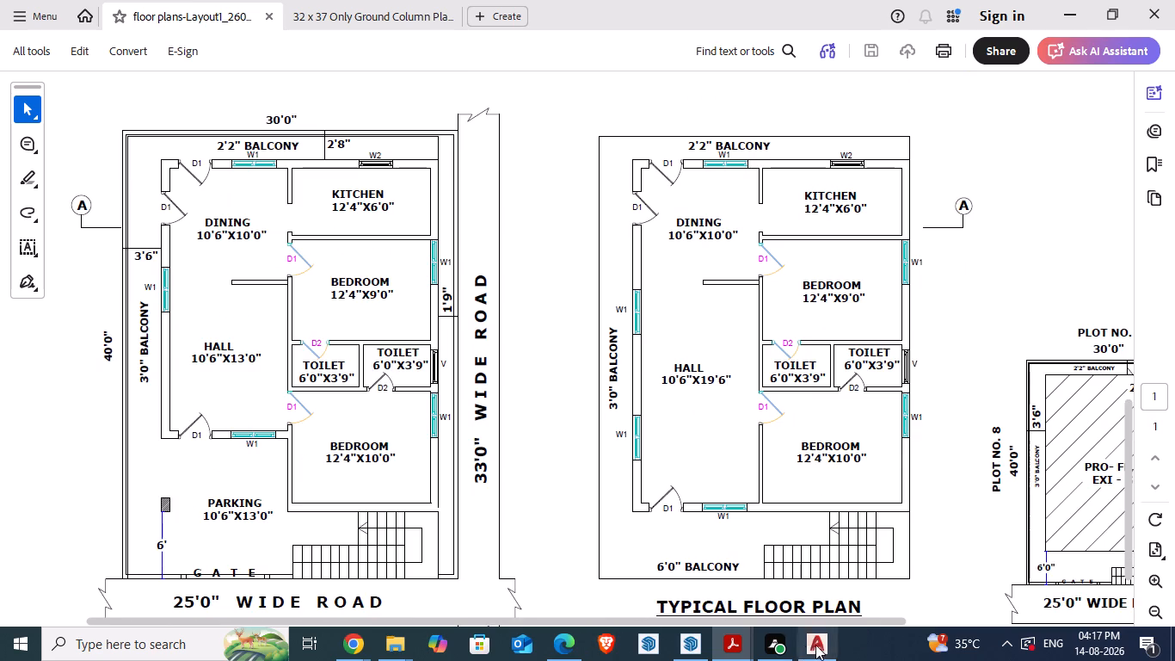
Switch to the SketchUp floor plan model at the hall wall facing the parking area.
left_click(696, 639)
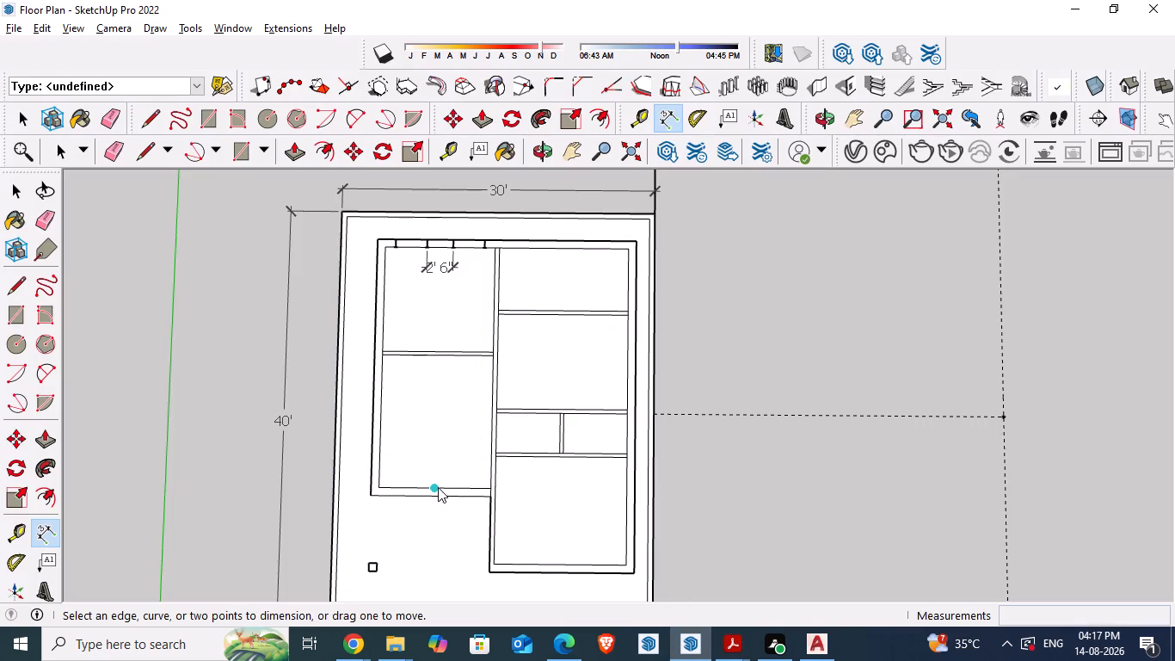
scroll(453, 499, "up", 4)
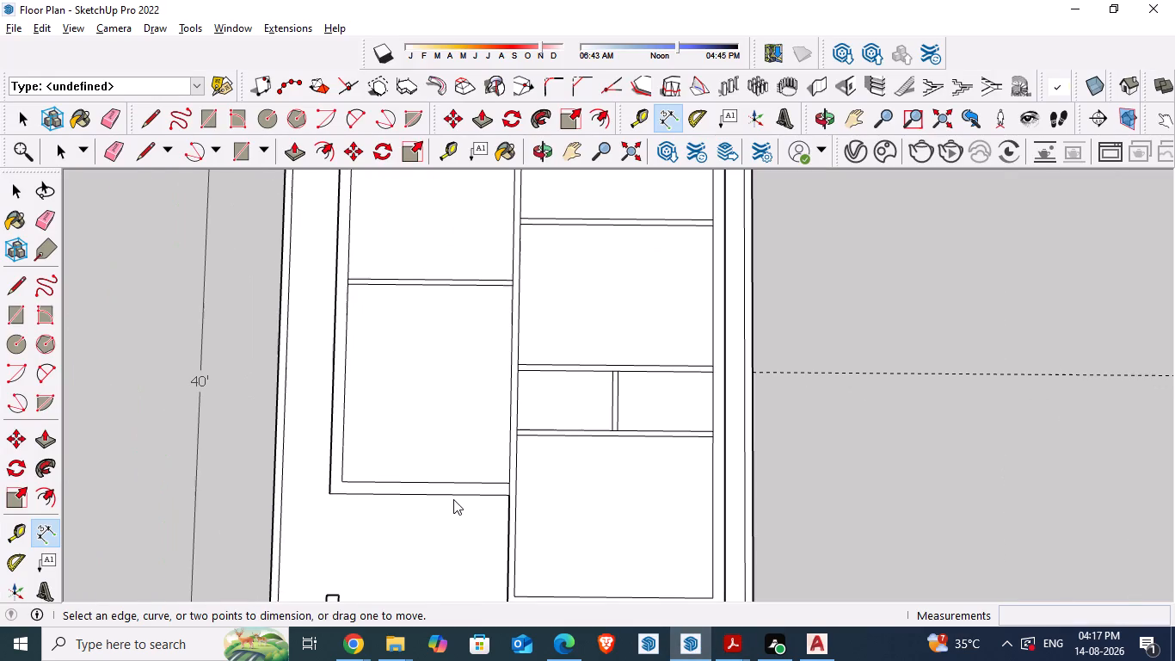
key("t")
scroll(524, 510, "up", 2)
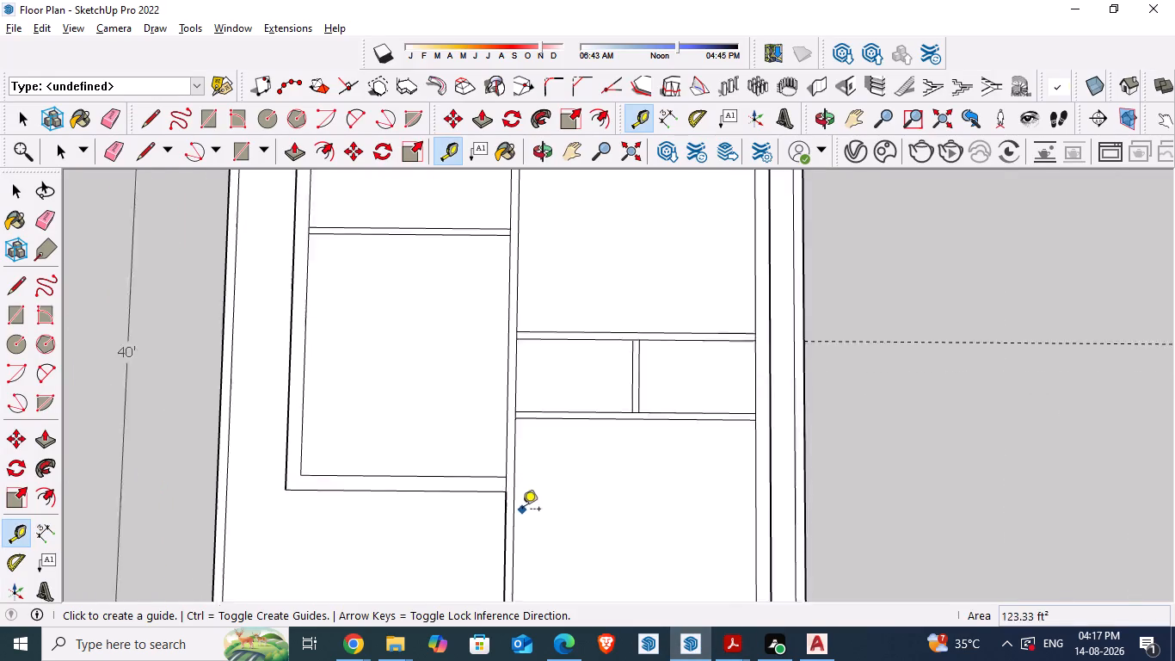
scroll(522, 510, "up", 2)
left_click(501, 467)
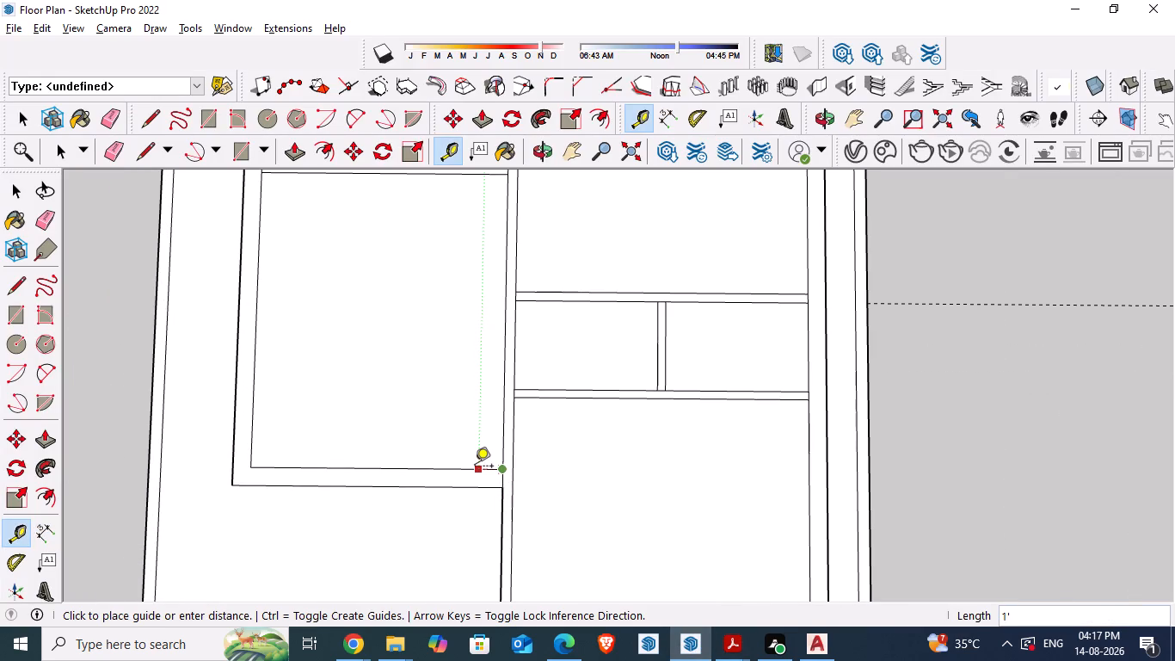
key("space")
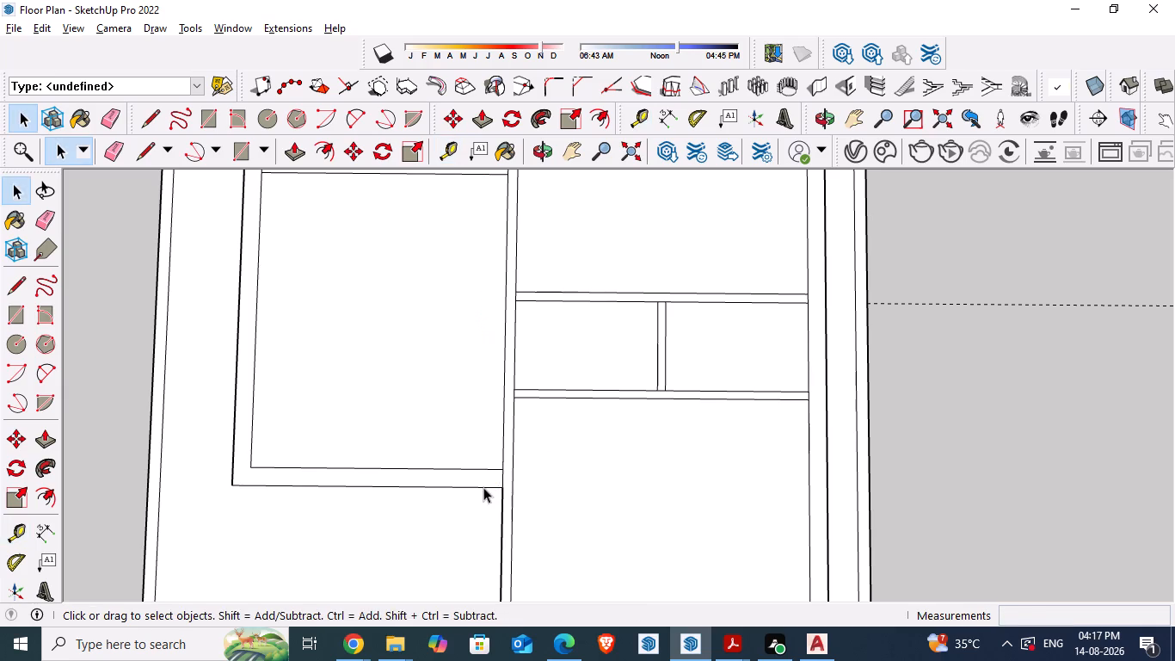
Place a vertical guide 1' from the hall–bedroom dividing wall, across the hall wall facing the parking.
key("t")
scroll(492, 486, "up", 8)
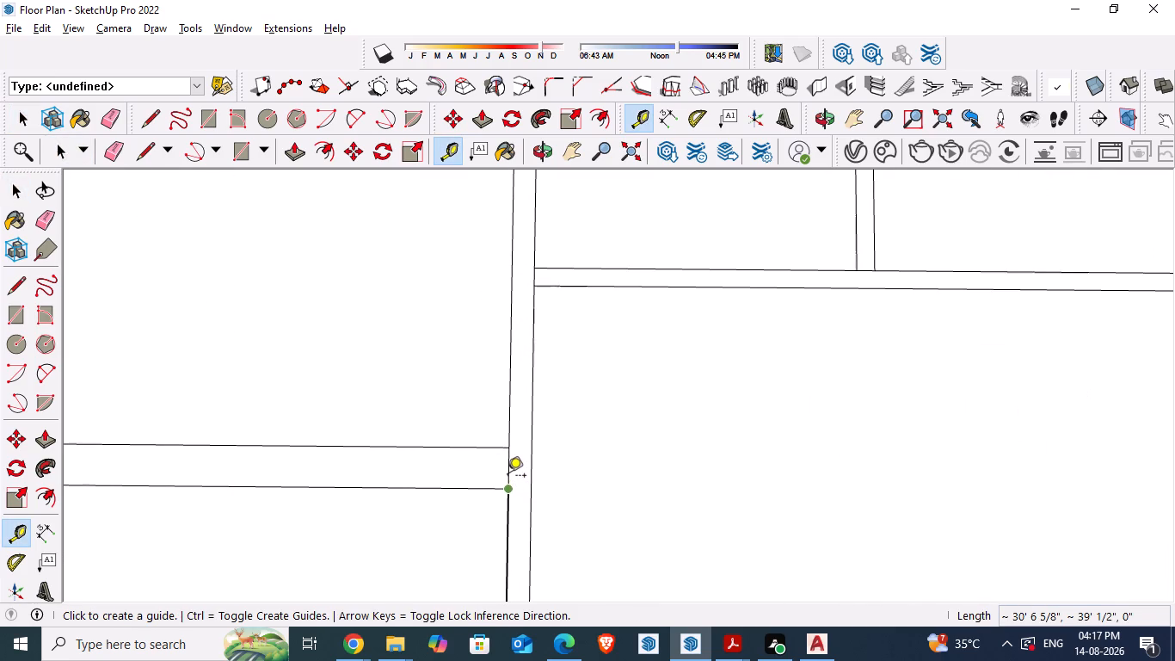
left_click(512, 471)
type("1'")
key("Return")
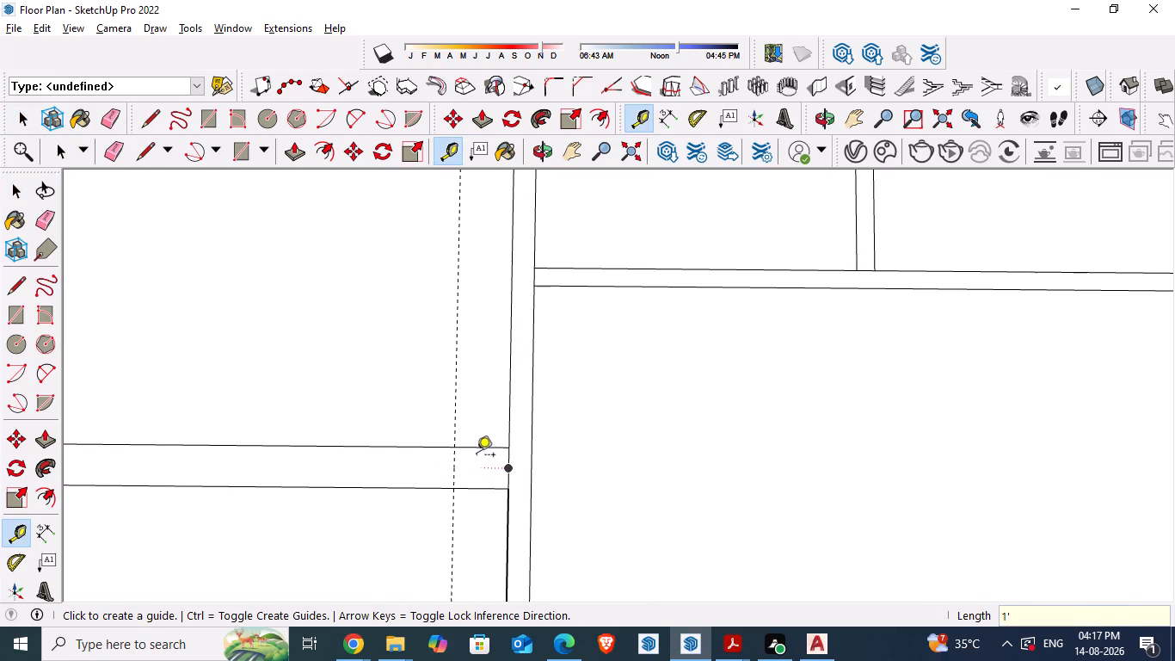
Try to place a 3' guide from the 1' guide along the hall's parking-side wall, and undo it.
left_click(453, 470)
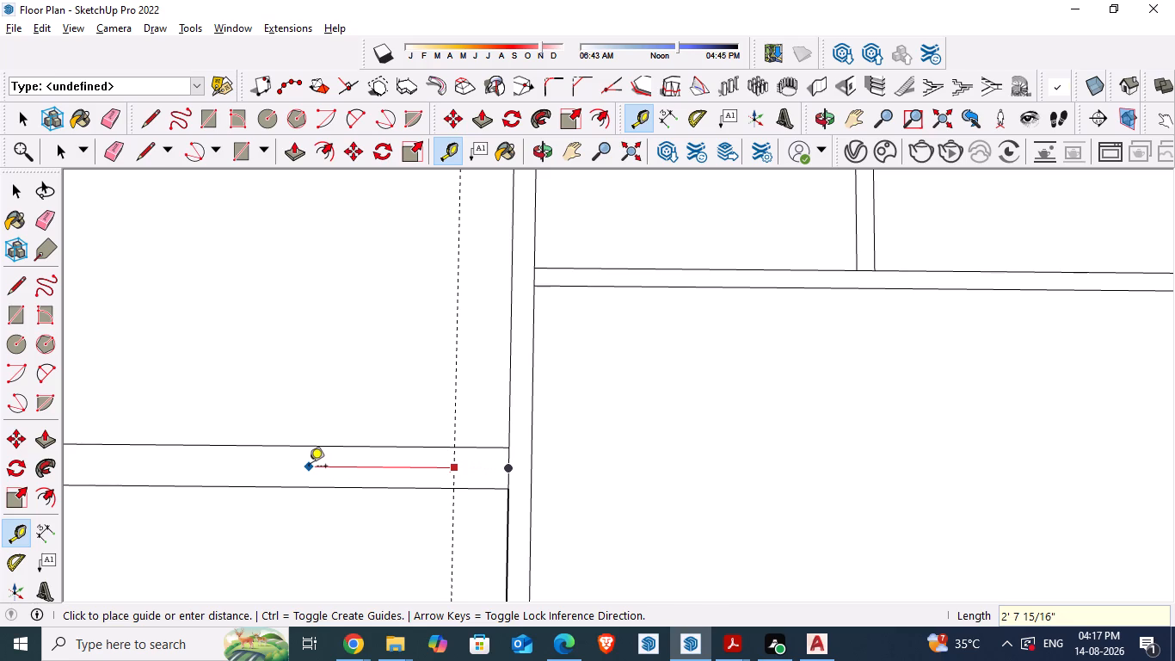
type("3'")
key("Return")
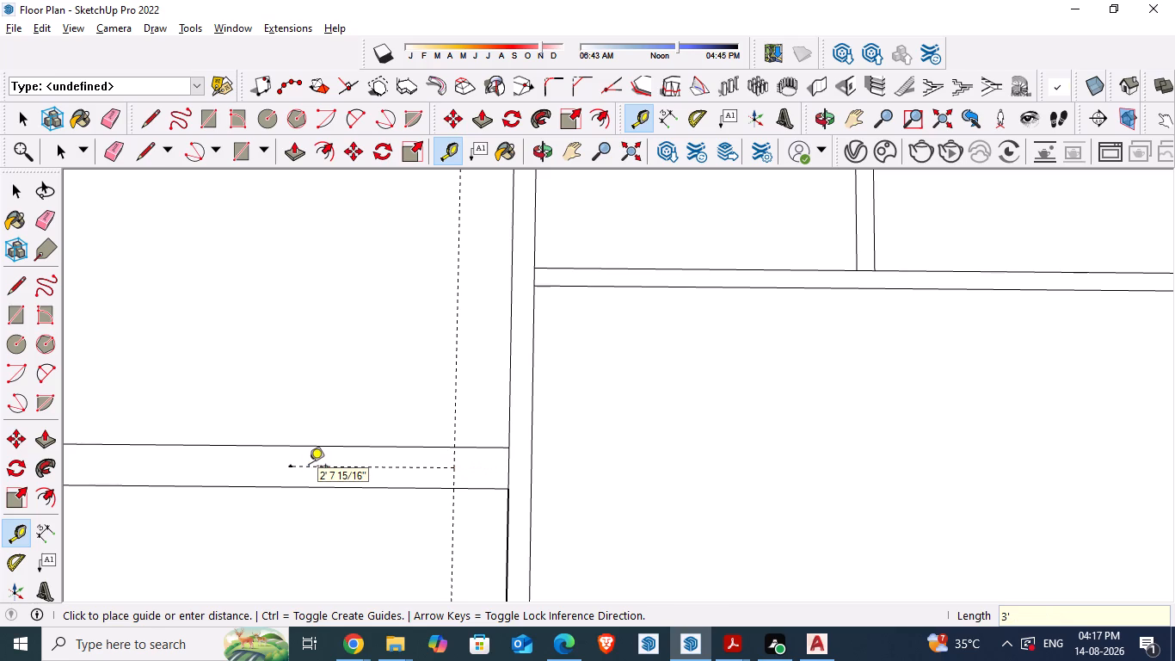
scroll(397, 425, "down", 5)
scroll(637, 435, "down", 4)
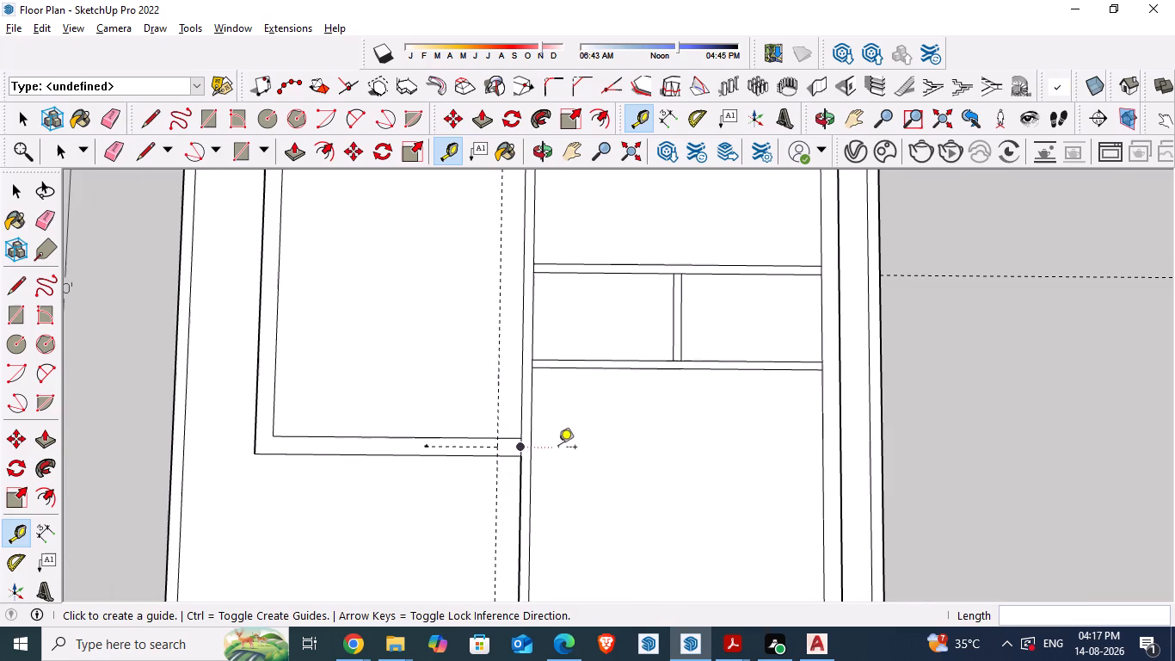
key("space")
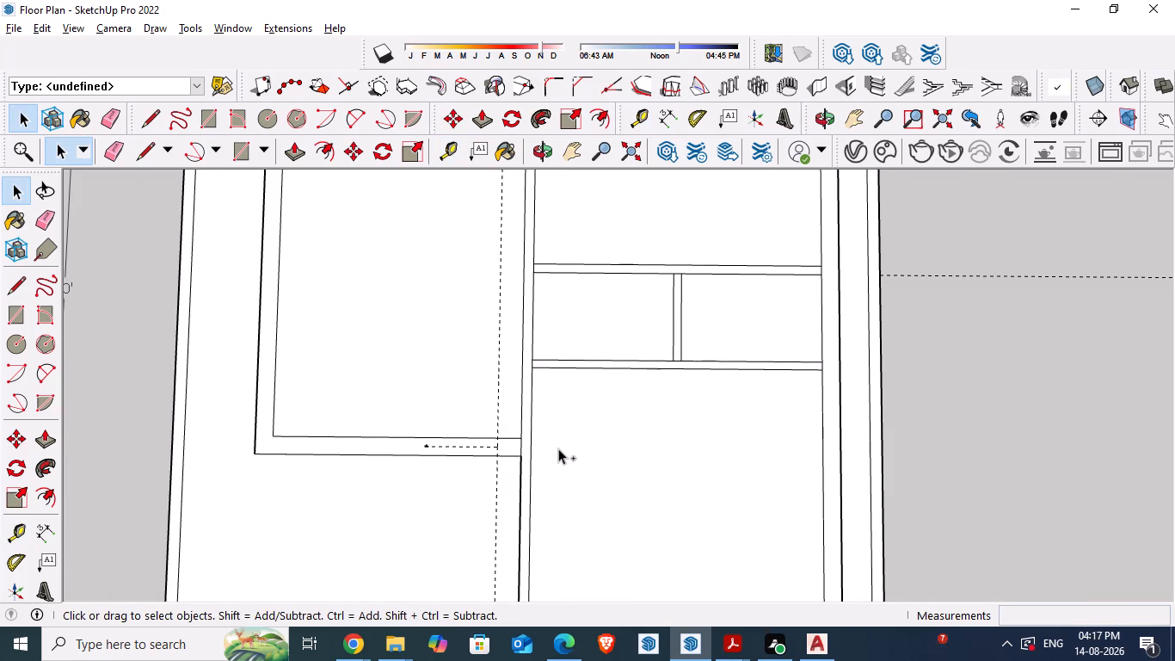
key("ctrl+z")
Draw a line across the thickness of the hall's parking-side wall along the 1' guide.
key("l")
scroll(493, 446, "up", 5)
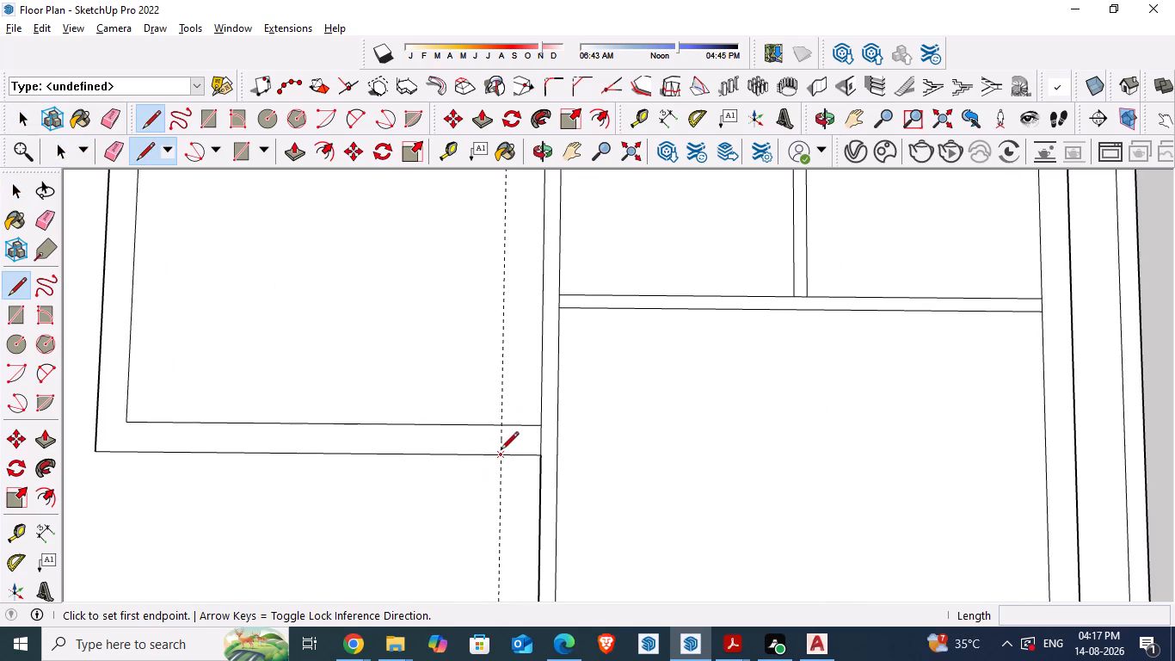
left_click(501, 451)
left_click(499, 429)
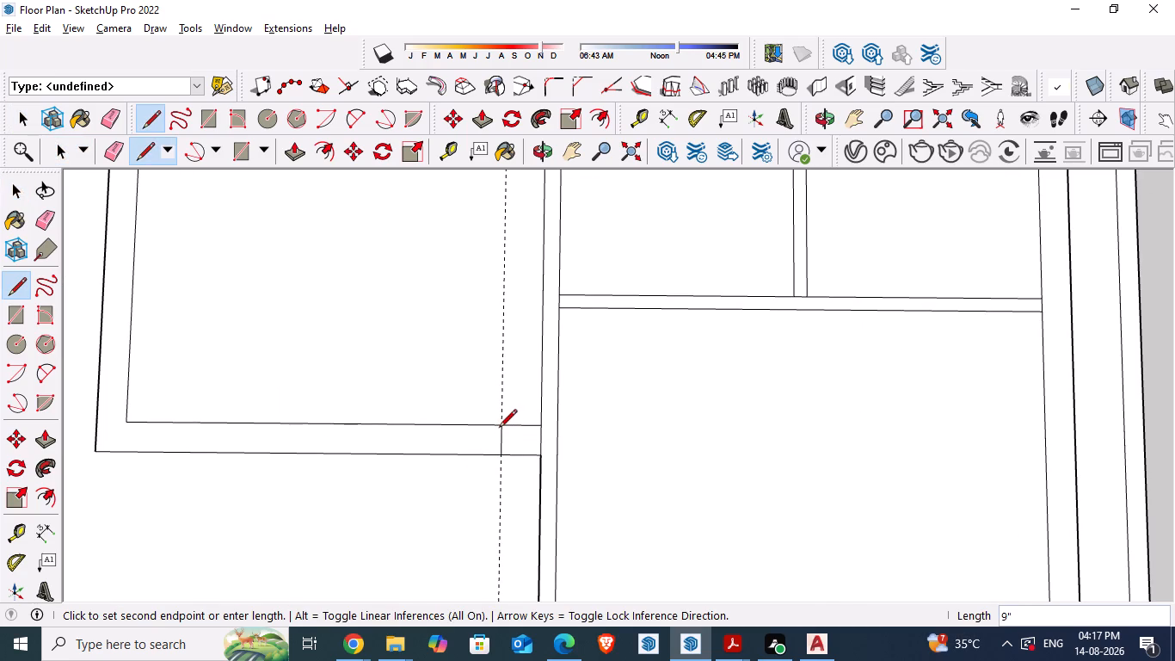
key("space")
Place a guide 3' from that line and draw the second line across the hall's parking-side wall to complete the window opening.
key("t")
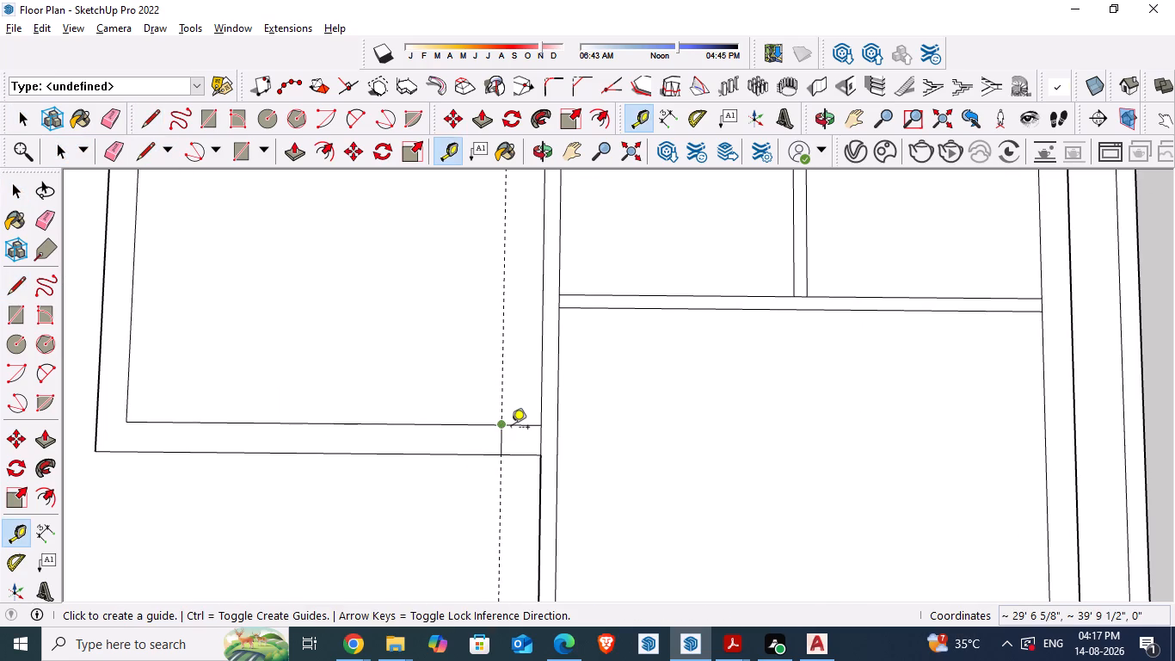
scroll(503, 442, "up", 3)
left_click(503, 442)
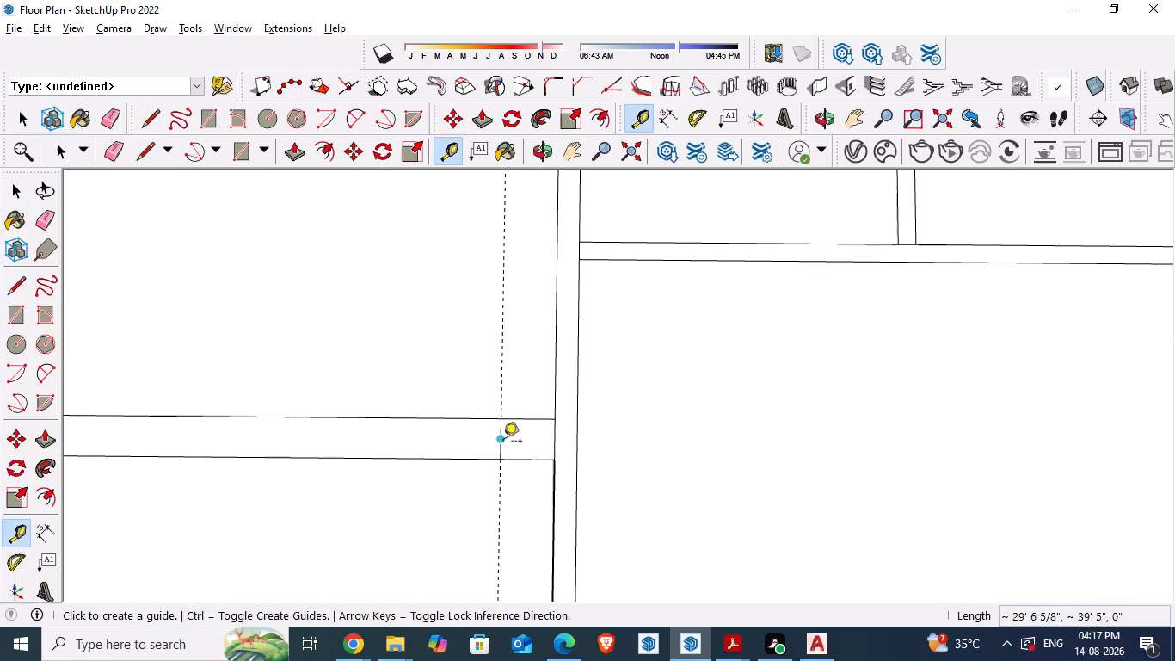
type("3'")
key("Return")
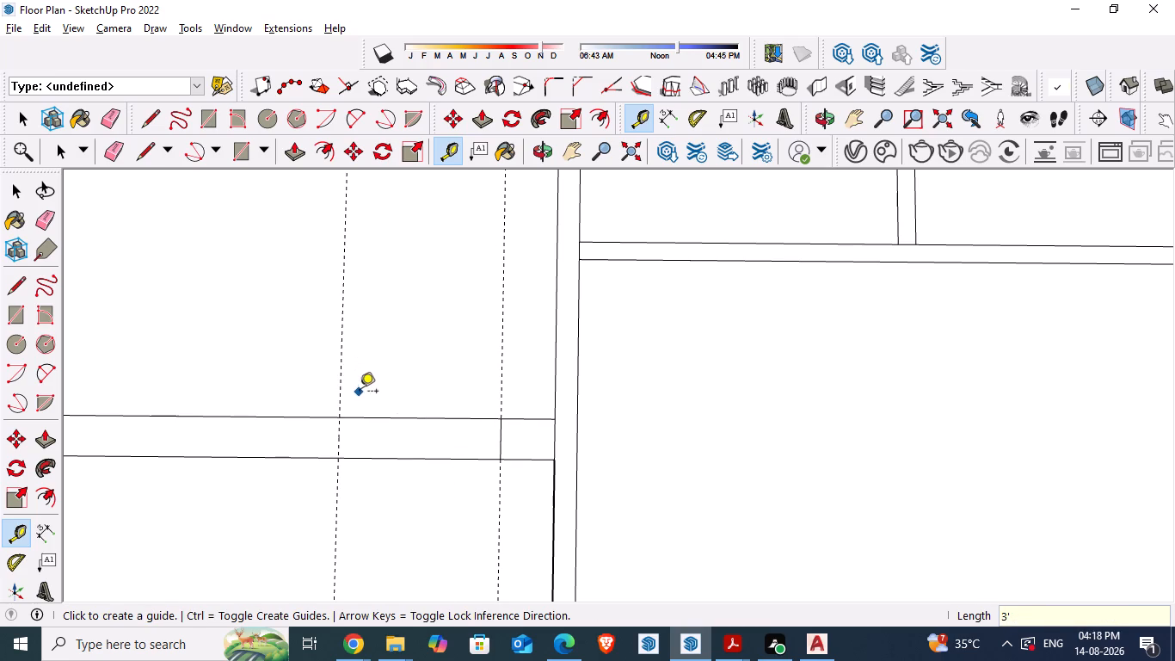
key("space")
key("l")
left_click(341, 416)
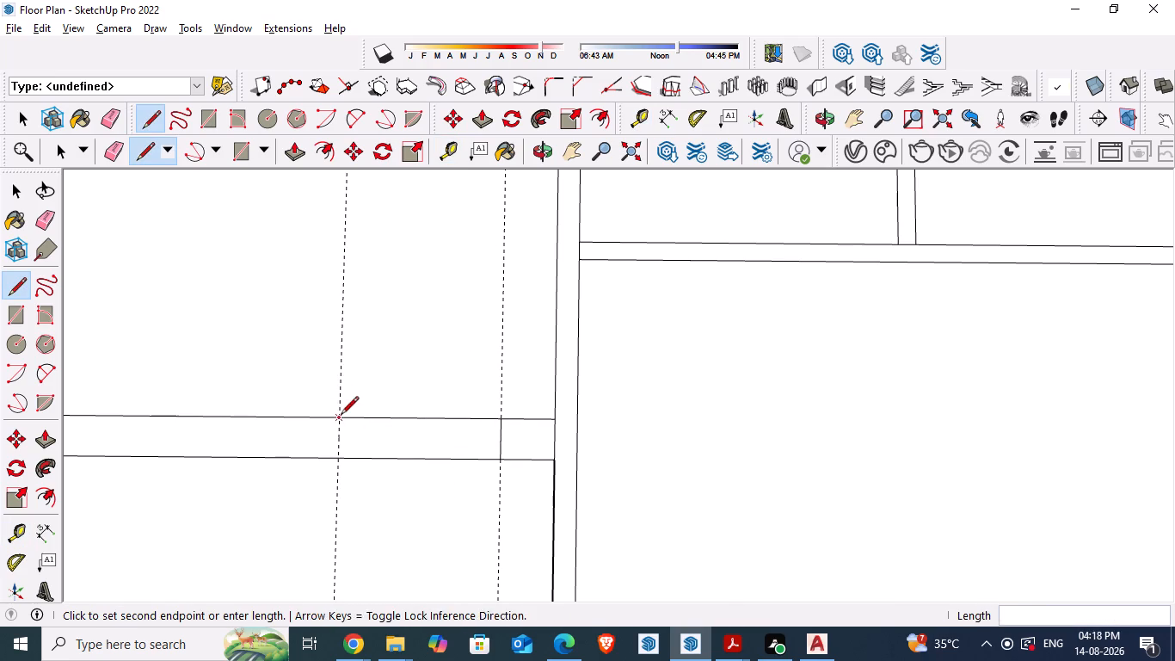
double_click(333, 459)
key("space")
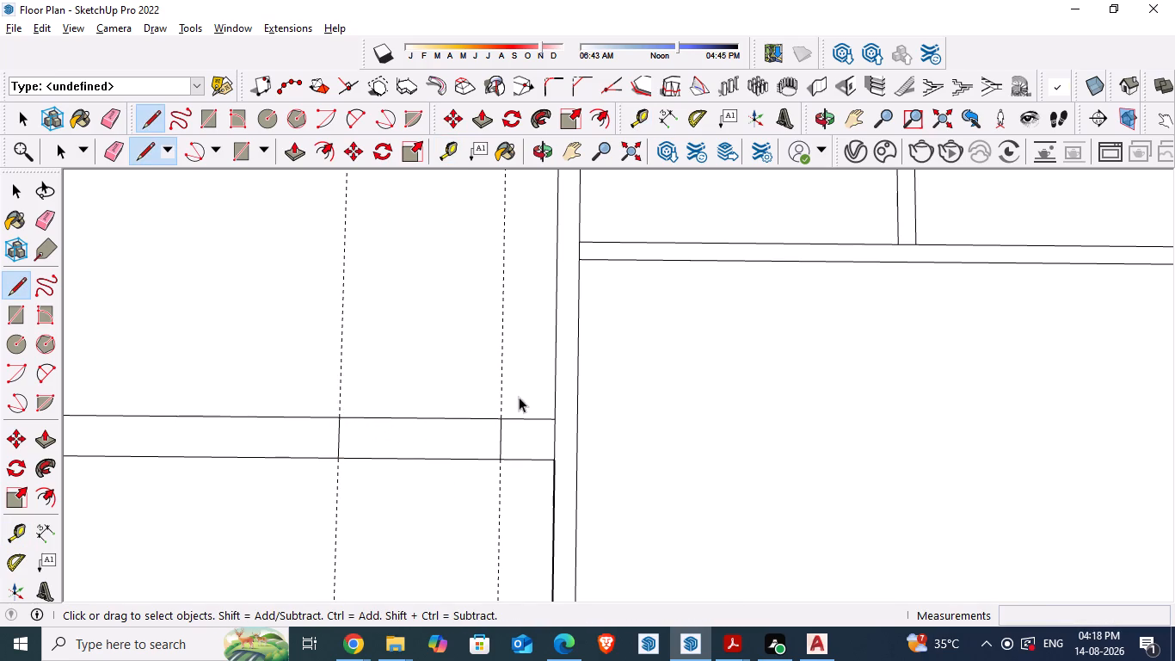
Compare the model with the reference PDF's ground floor plan around the hall and the 12'4"x10'0" bedroom door D1.
scroll(519, 397, "down", 7)
key("alt+Tab")
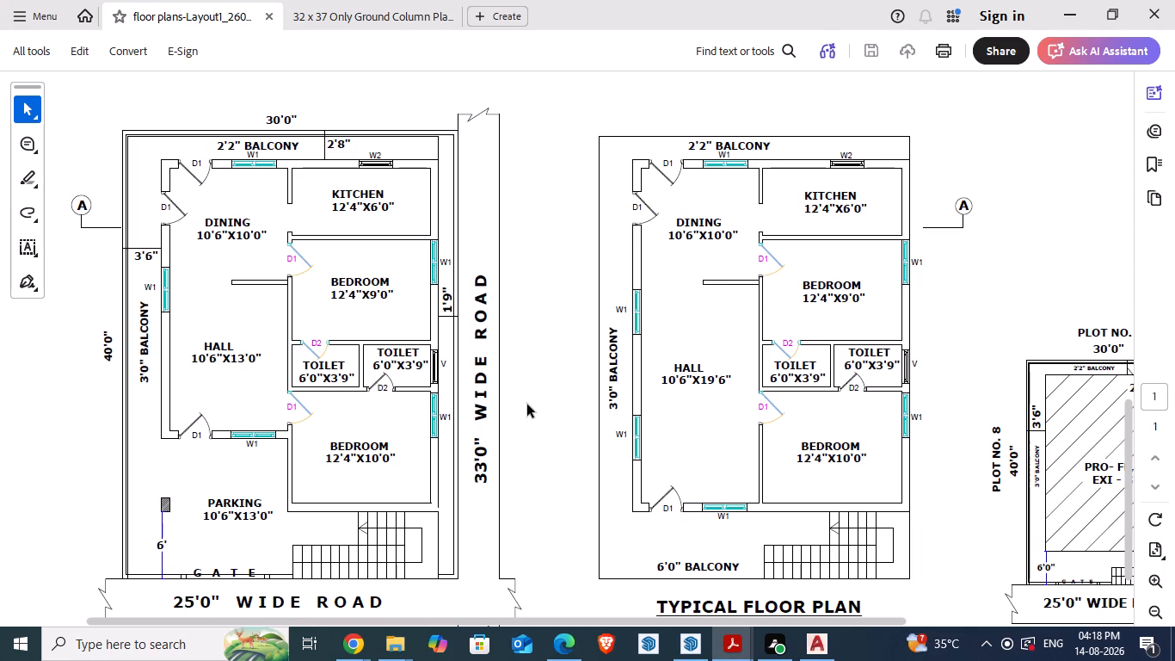
key("alt+Tab")
scroll(530, 392, "down", 4)
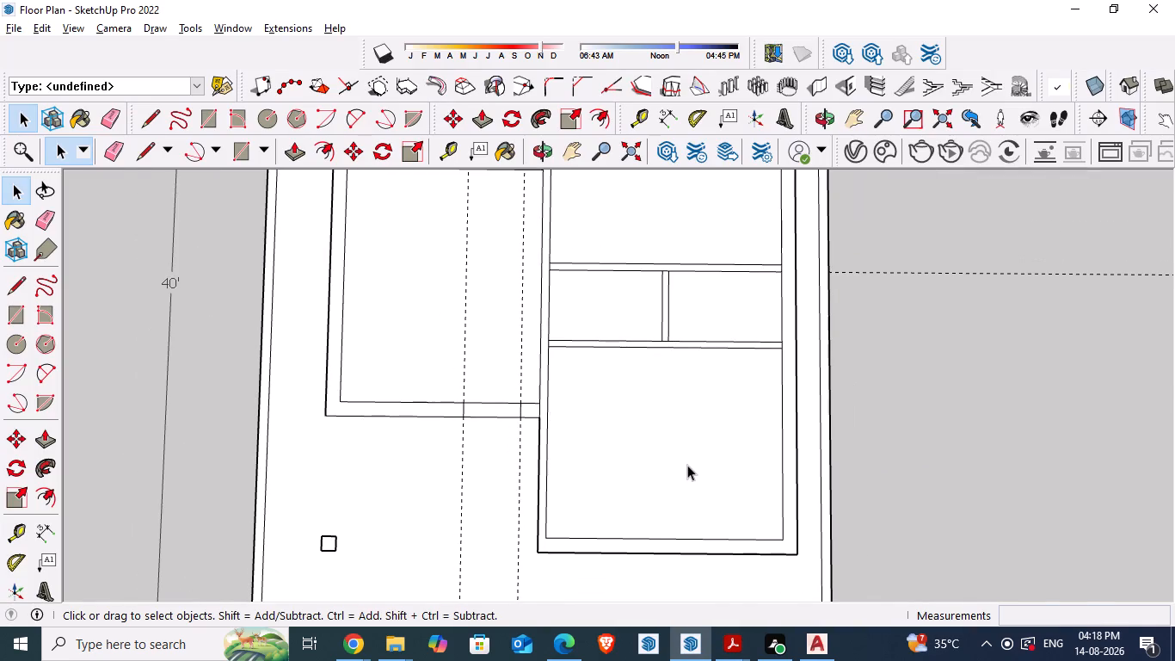
key("alt+Tab")
key("alt+Tab")
key("alt+Tab")
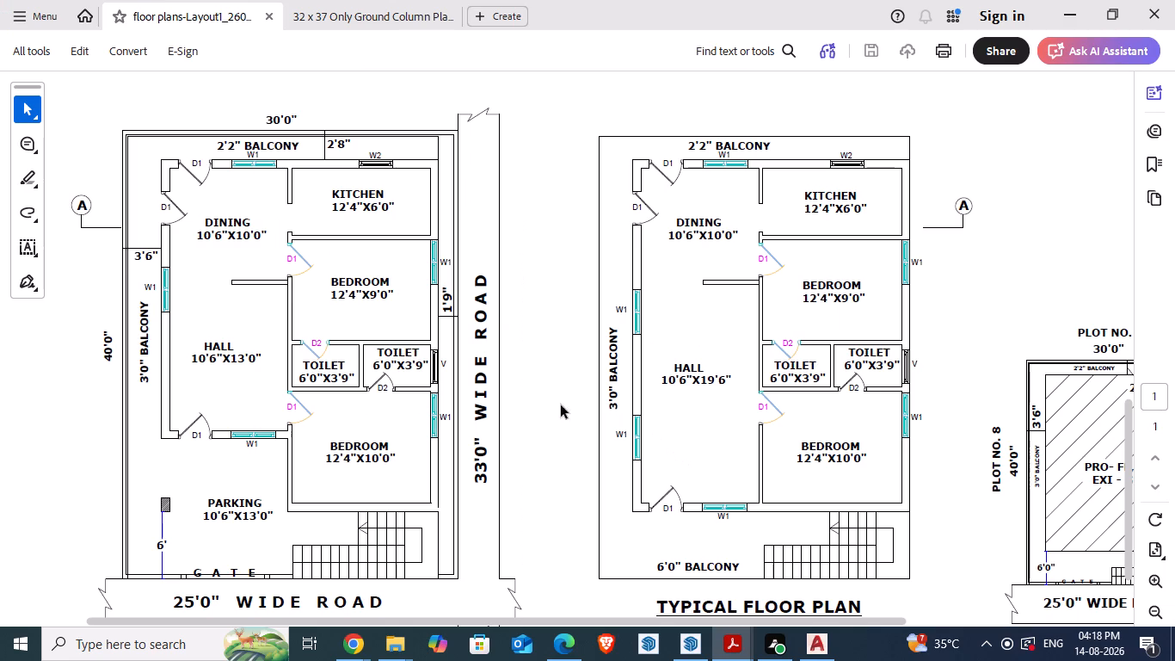
scroll(276, 408, "up", 2)
scroll(312, 426, "down", 2)
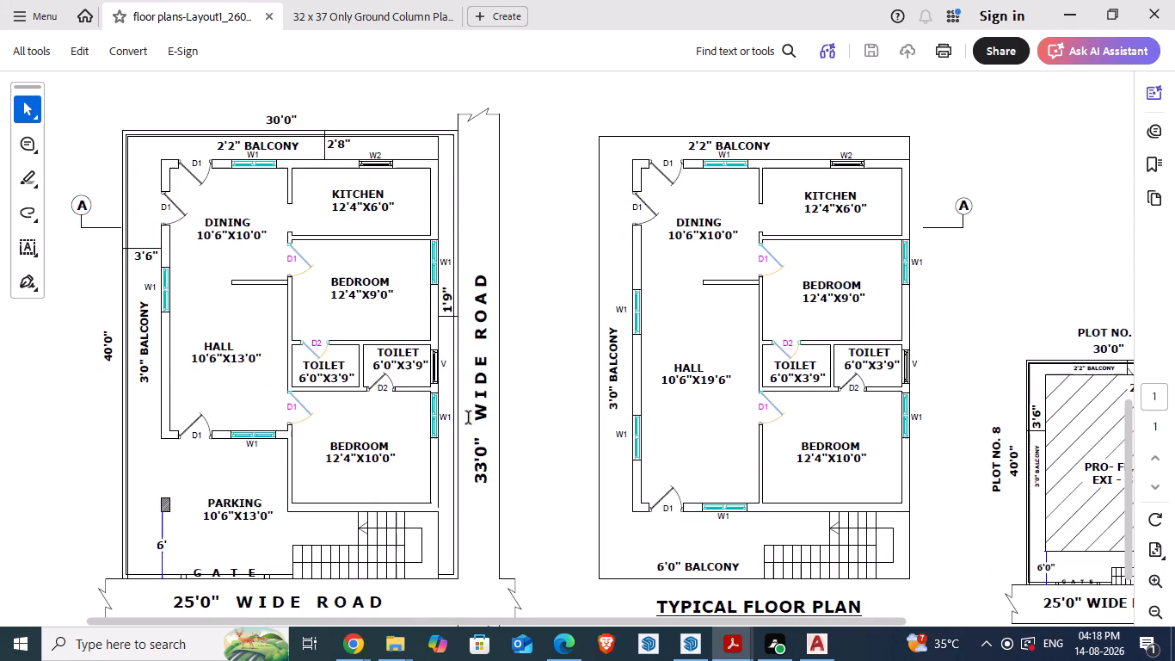
key("alt+Tab")
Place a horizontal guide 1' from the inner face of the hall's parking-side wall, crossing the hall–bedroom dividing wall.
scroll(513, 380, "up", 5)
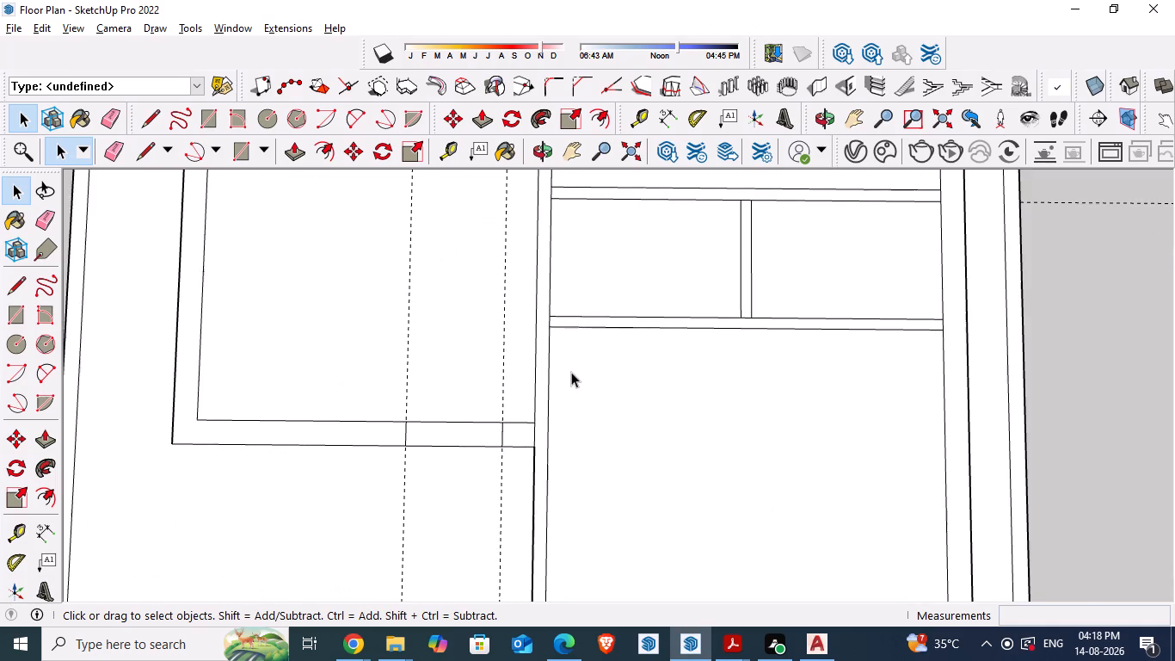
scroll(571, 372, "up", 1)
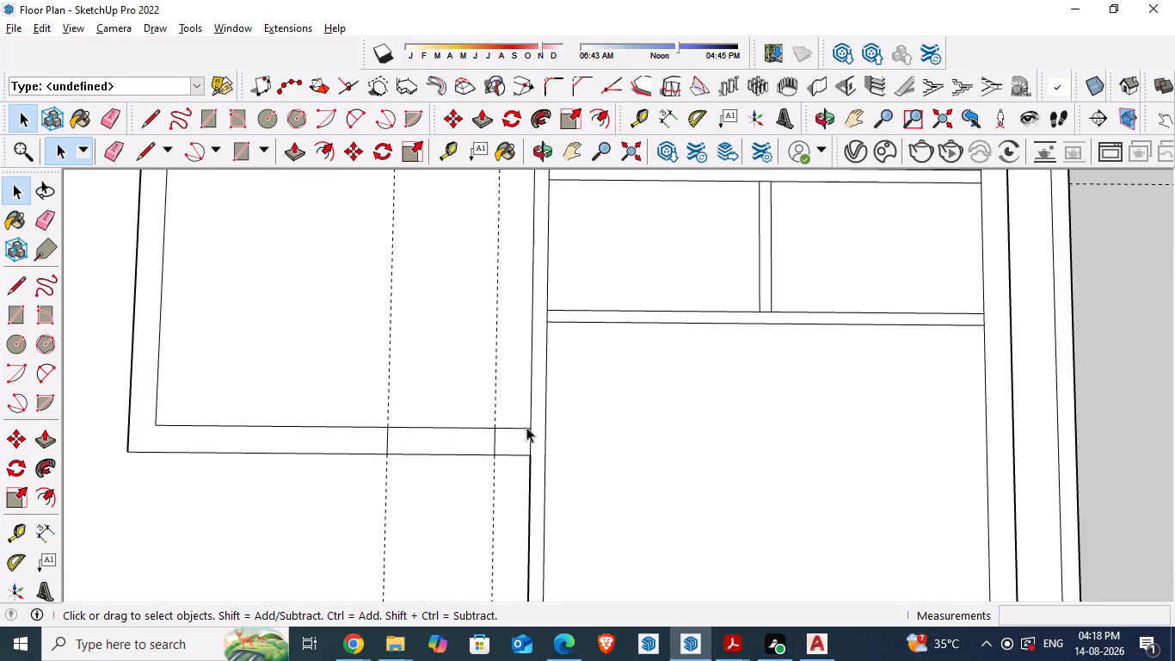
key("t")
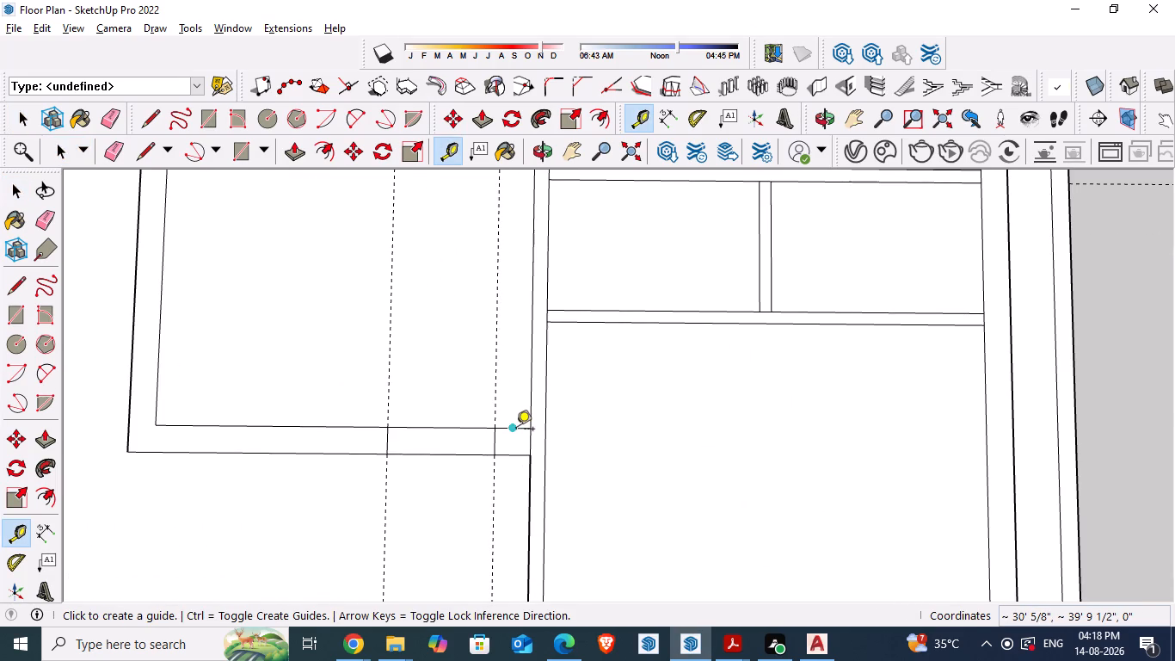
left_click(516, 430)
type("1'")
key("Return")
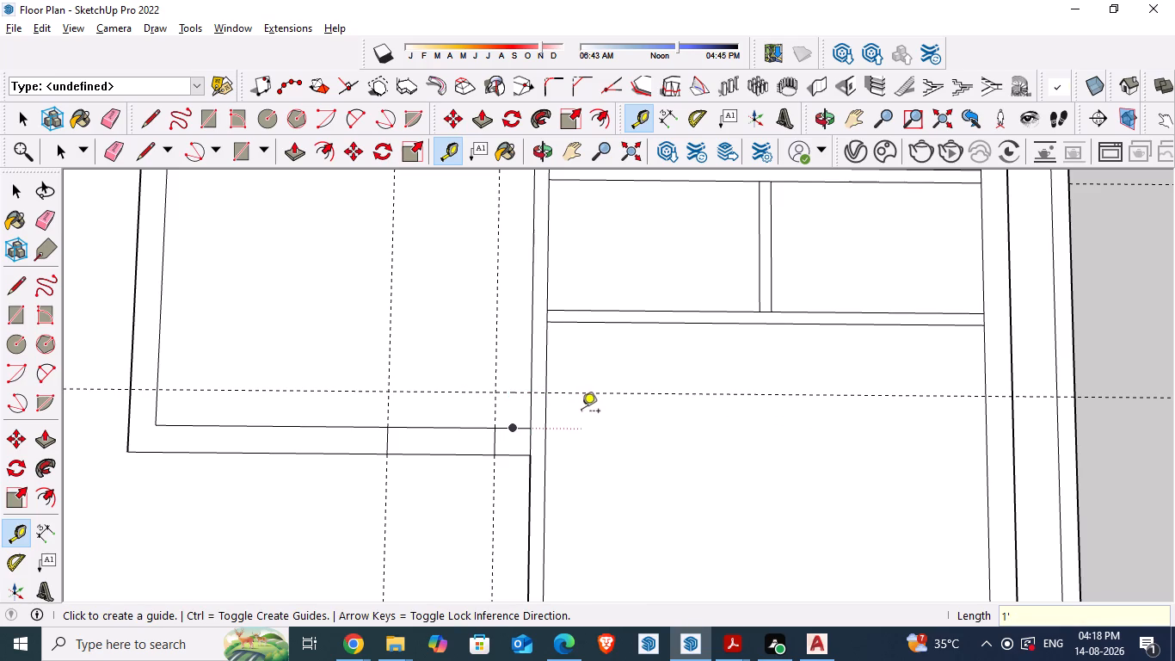
Move the floating tray with the Materials browser aside so it covers less of the plan.
key("b")
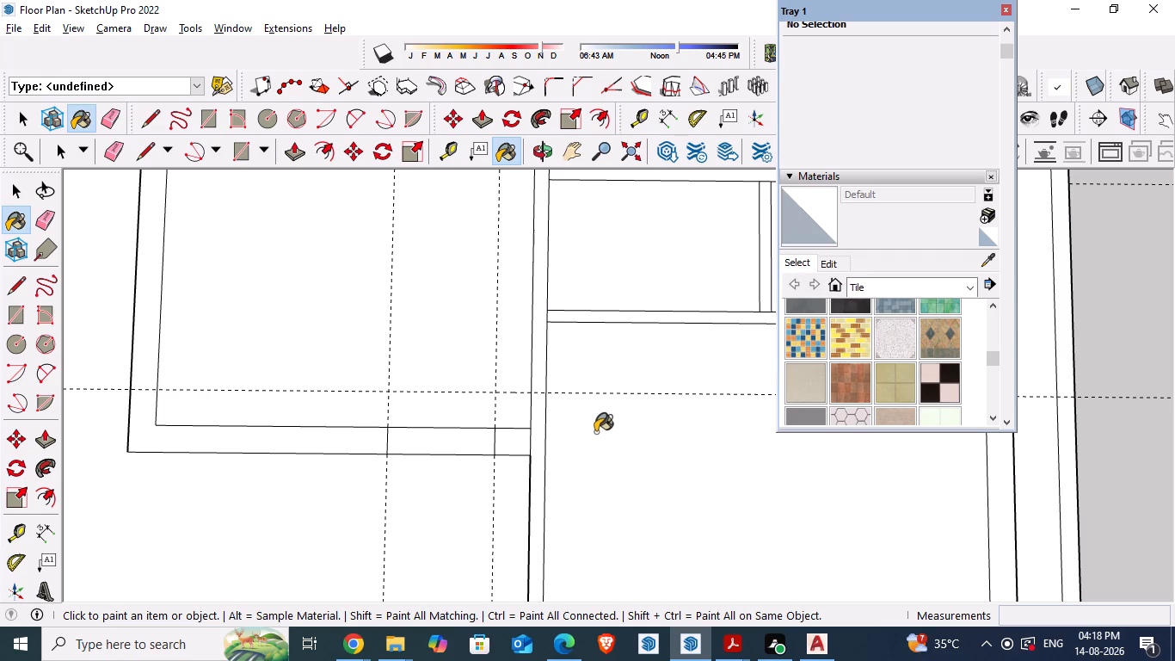
key("Escape")
key("space")
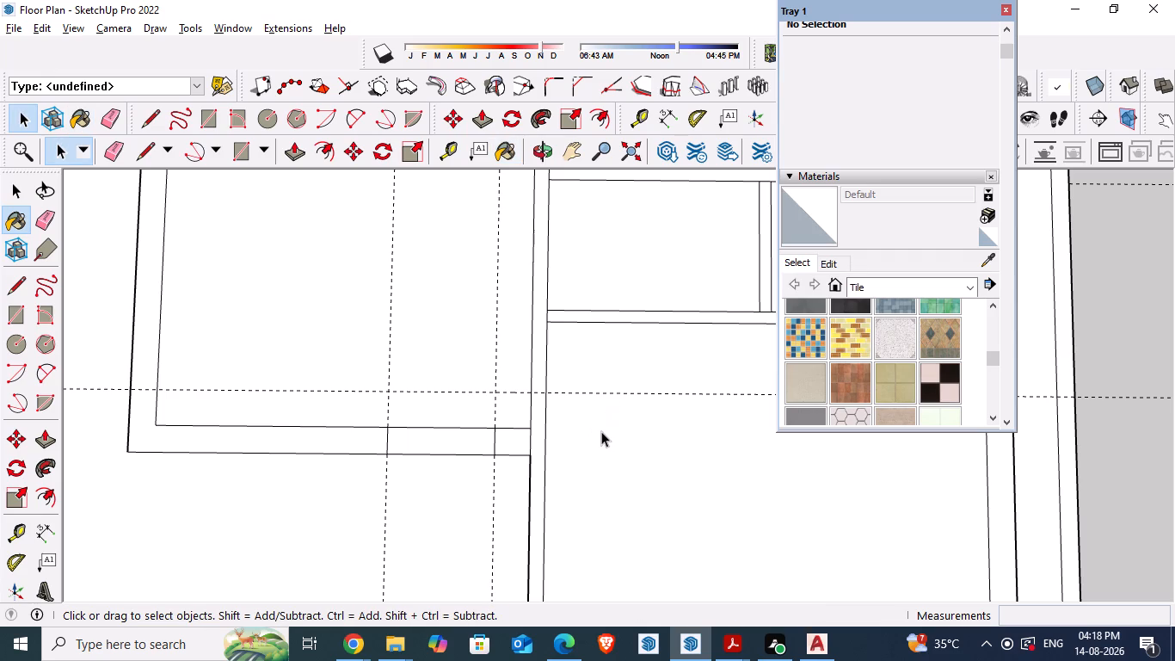
left_click_drag(908, 11, 961, 28)
left_click_drag(990, 40, 1174, 70)
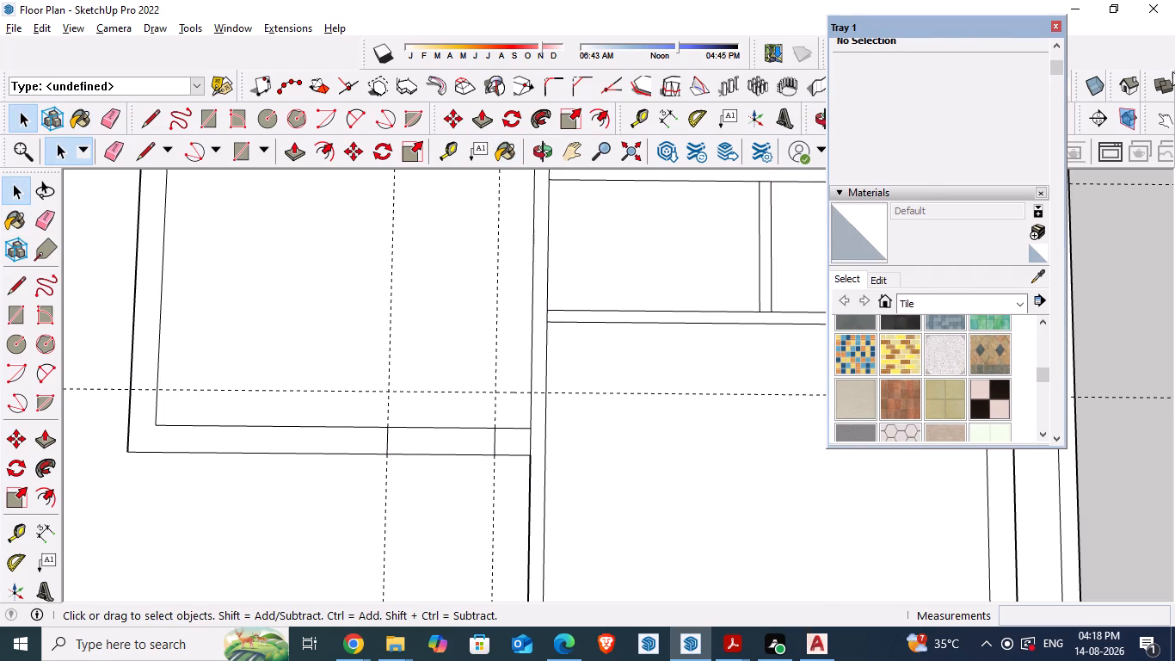
left_click_drag(970, 26, 1174, 55)
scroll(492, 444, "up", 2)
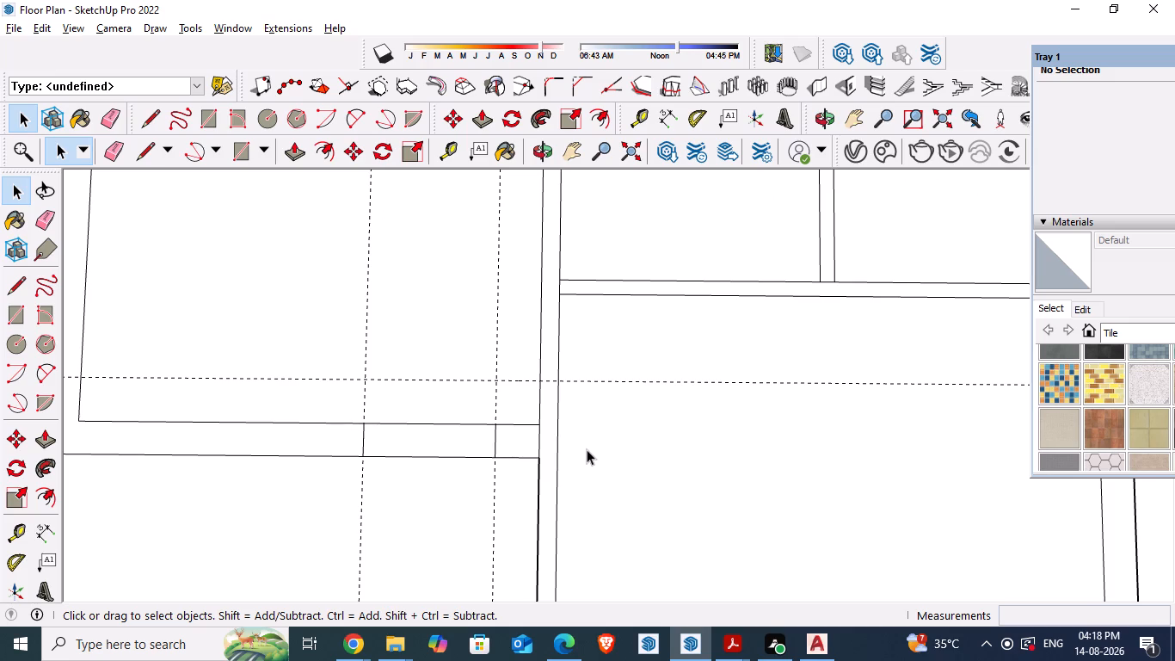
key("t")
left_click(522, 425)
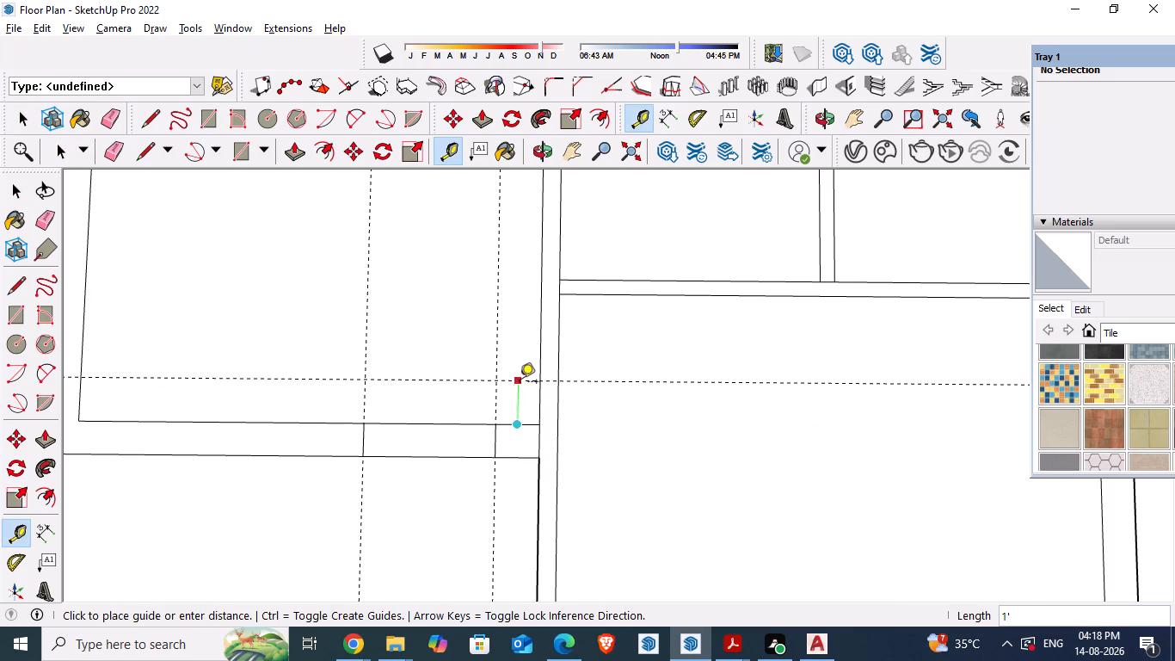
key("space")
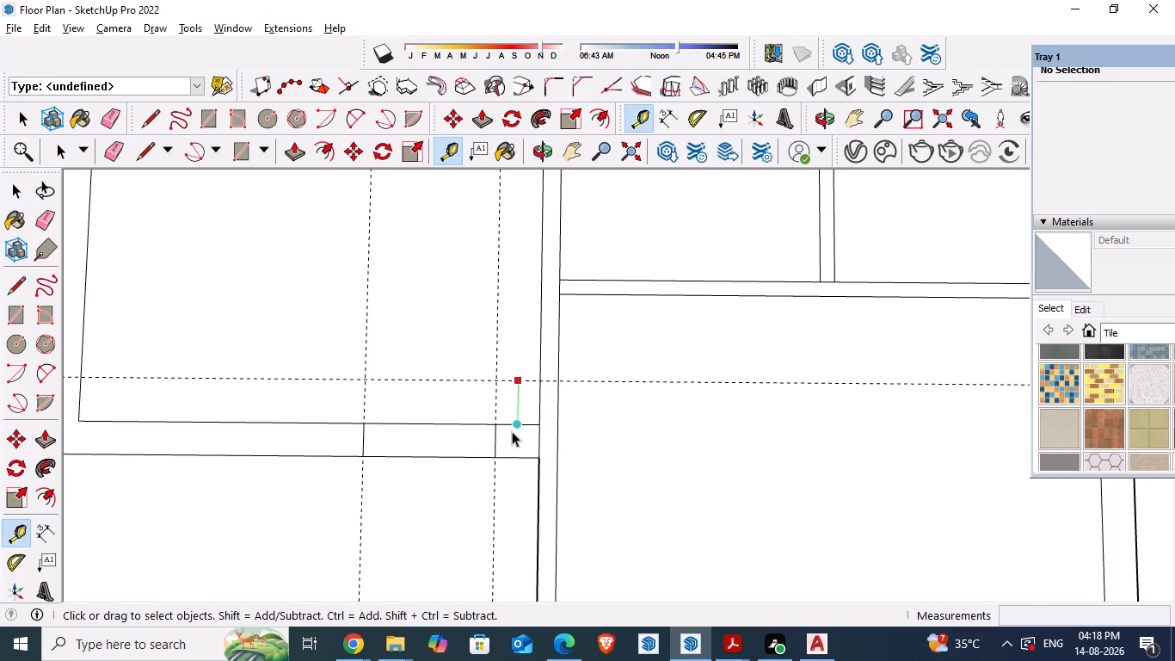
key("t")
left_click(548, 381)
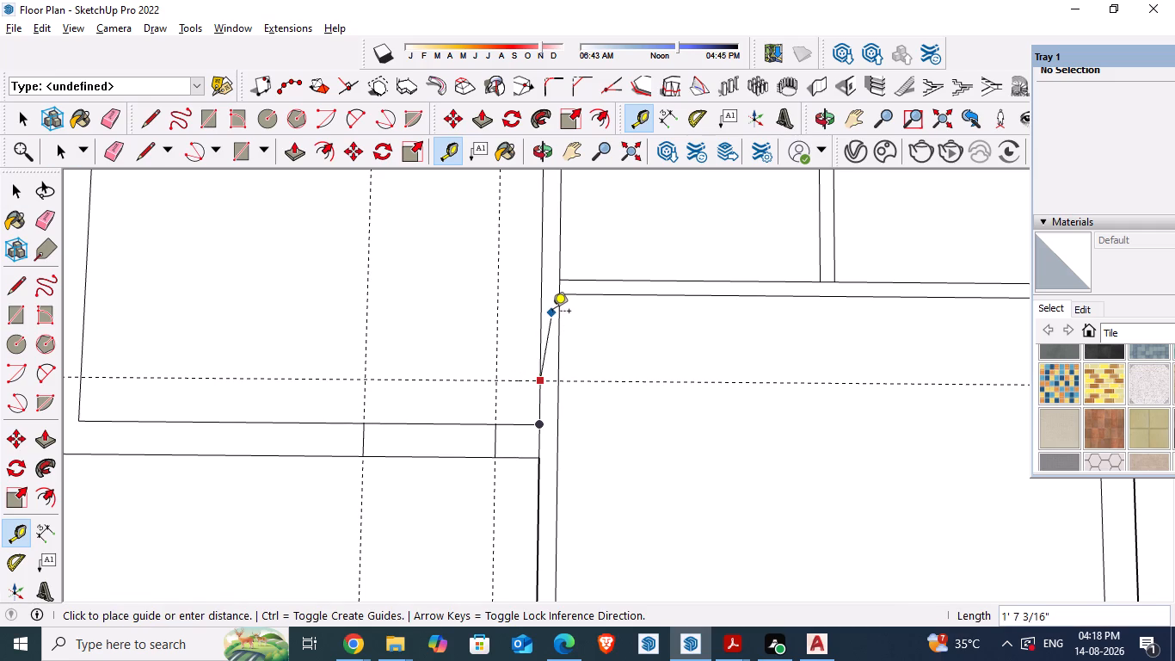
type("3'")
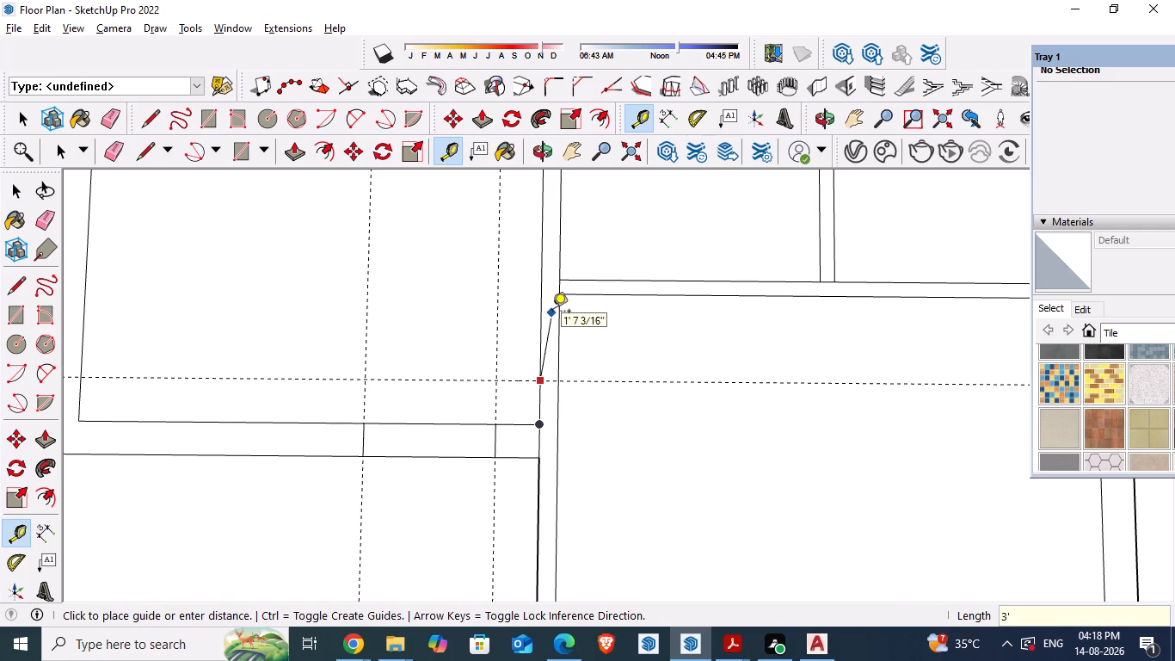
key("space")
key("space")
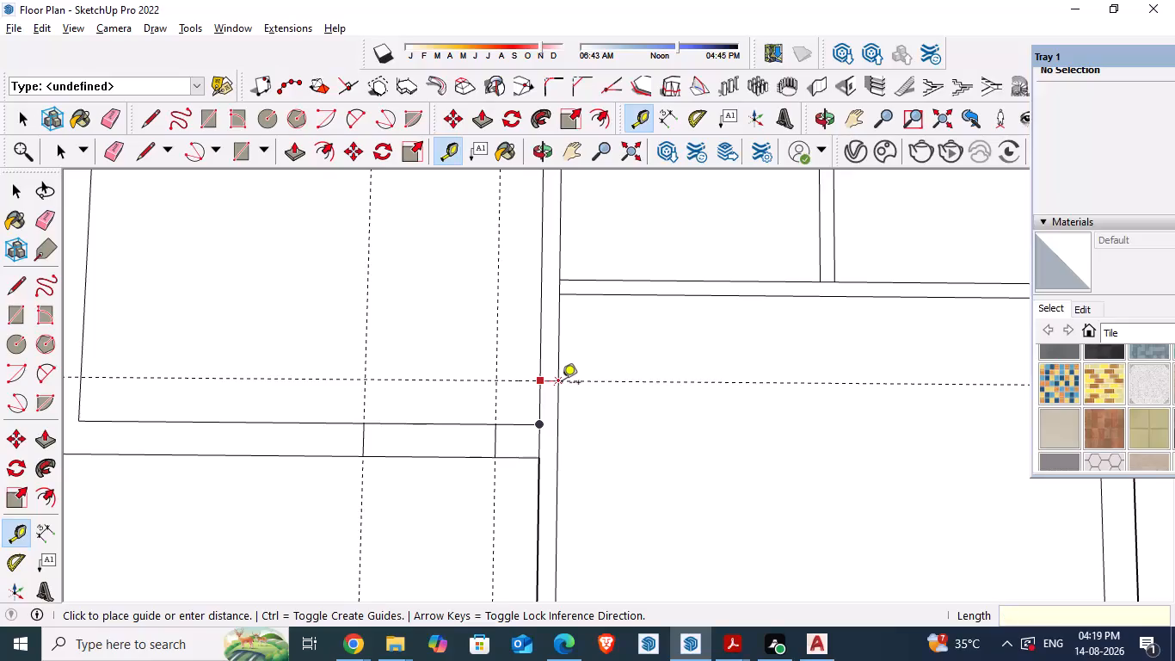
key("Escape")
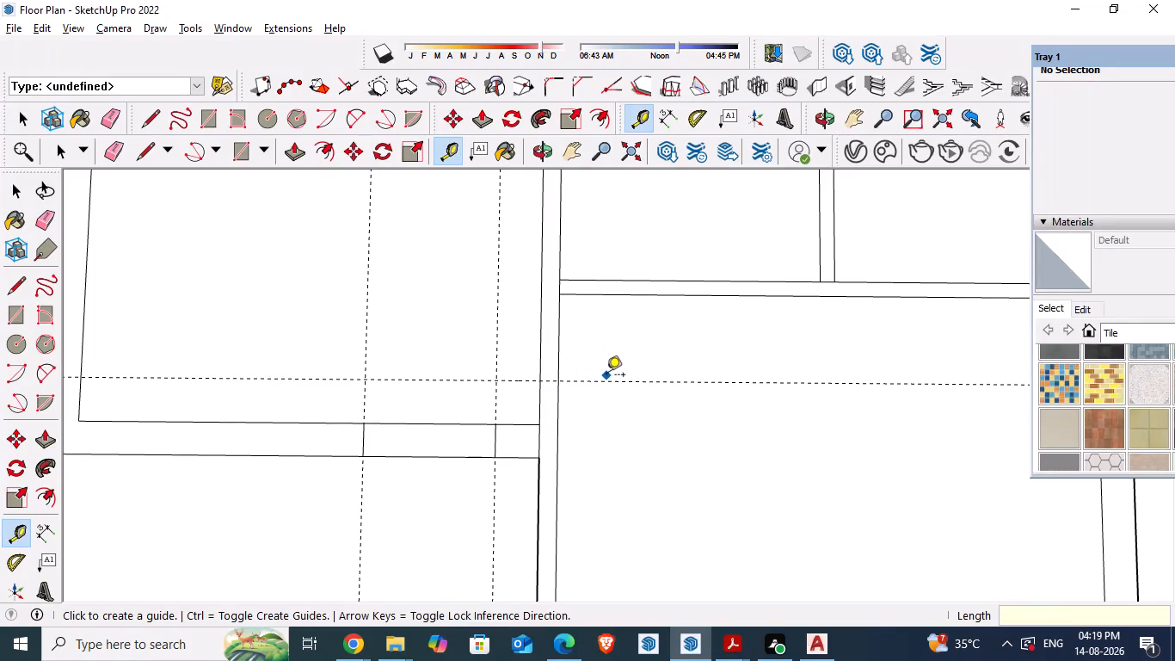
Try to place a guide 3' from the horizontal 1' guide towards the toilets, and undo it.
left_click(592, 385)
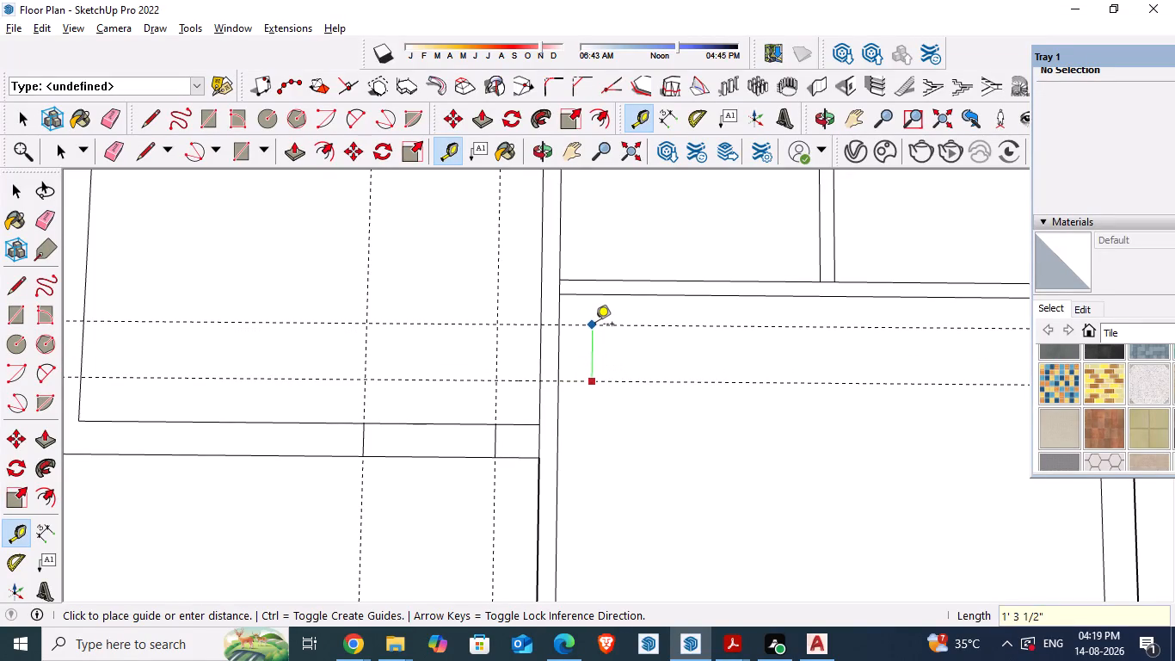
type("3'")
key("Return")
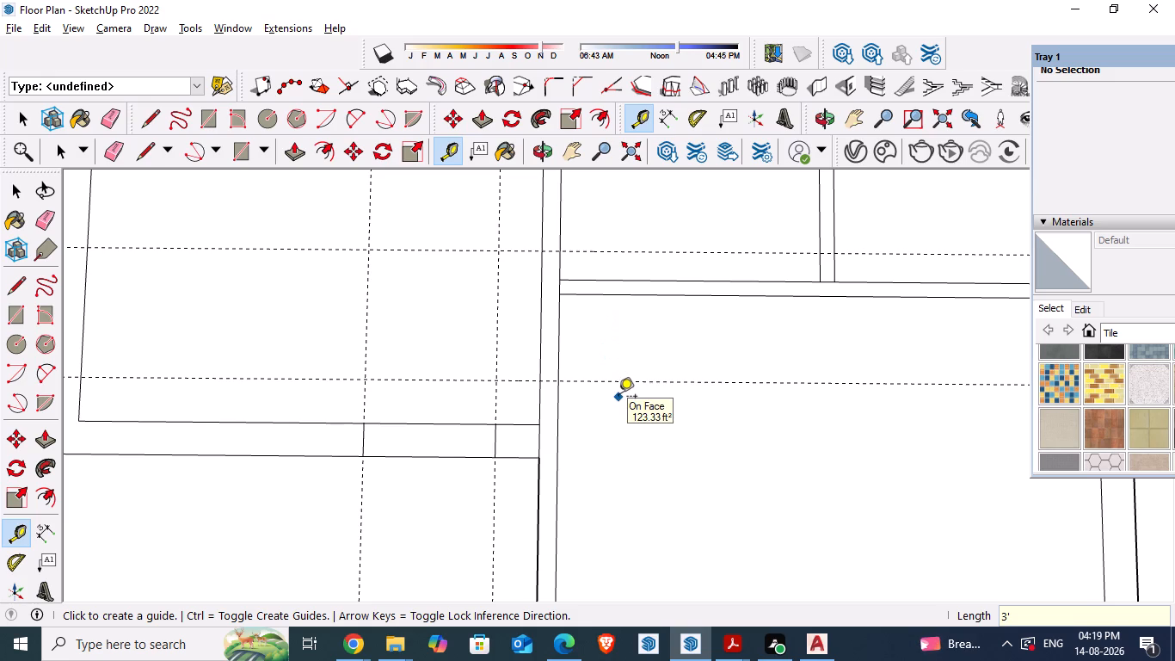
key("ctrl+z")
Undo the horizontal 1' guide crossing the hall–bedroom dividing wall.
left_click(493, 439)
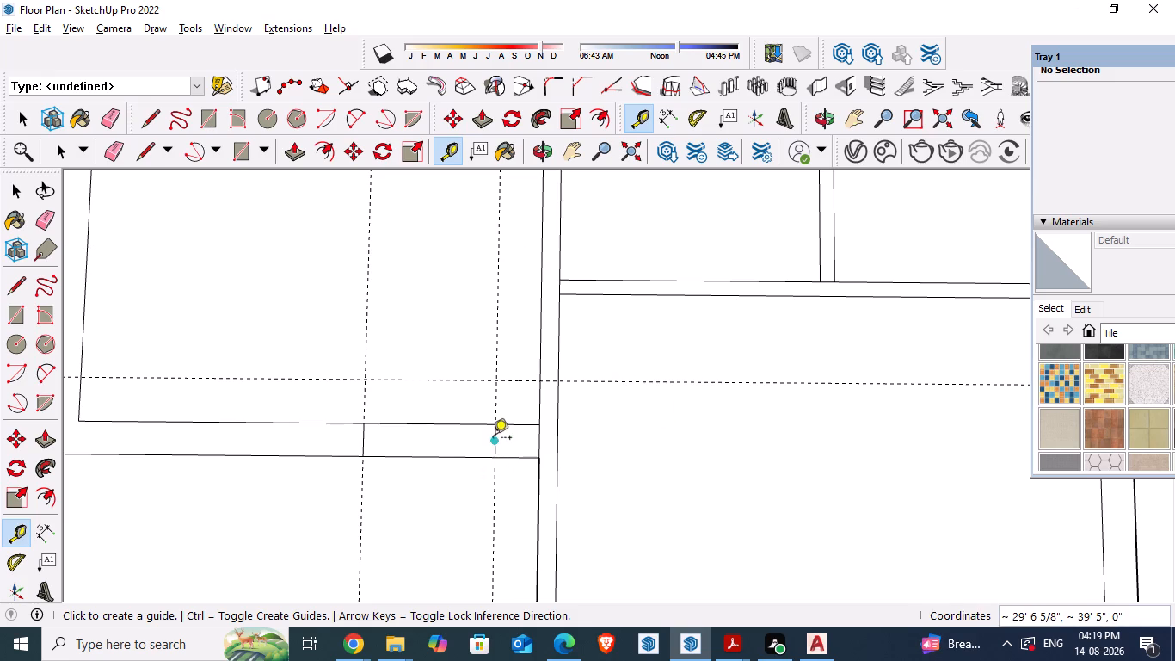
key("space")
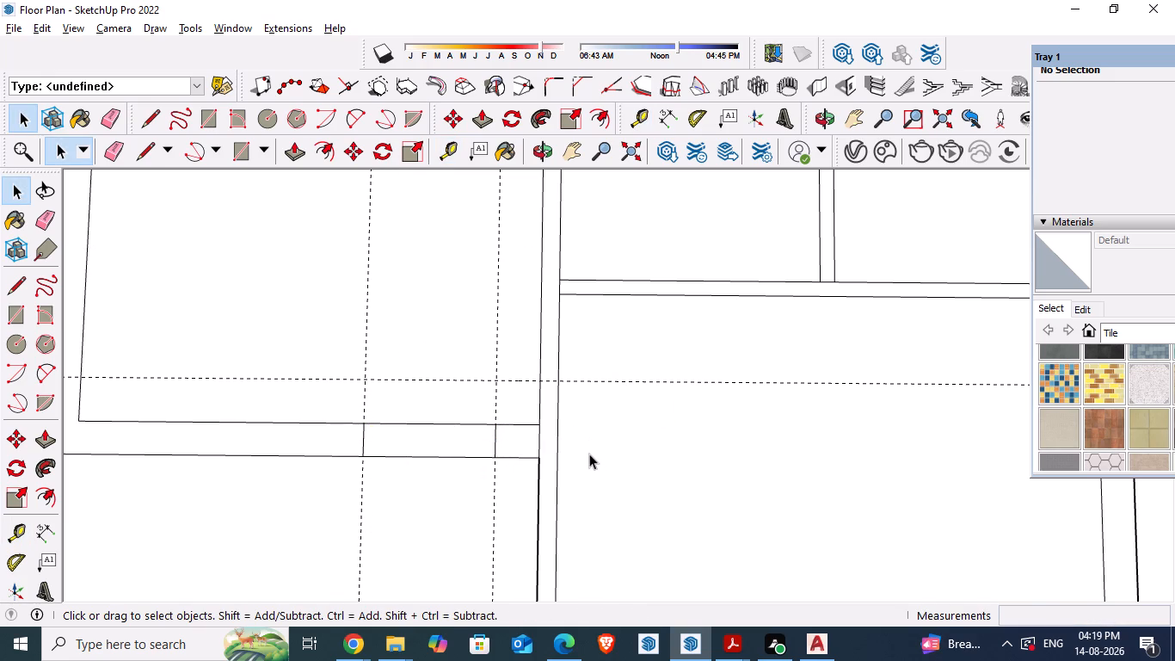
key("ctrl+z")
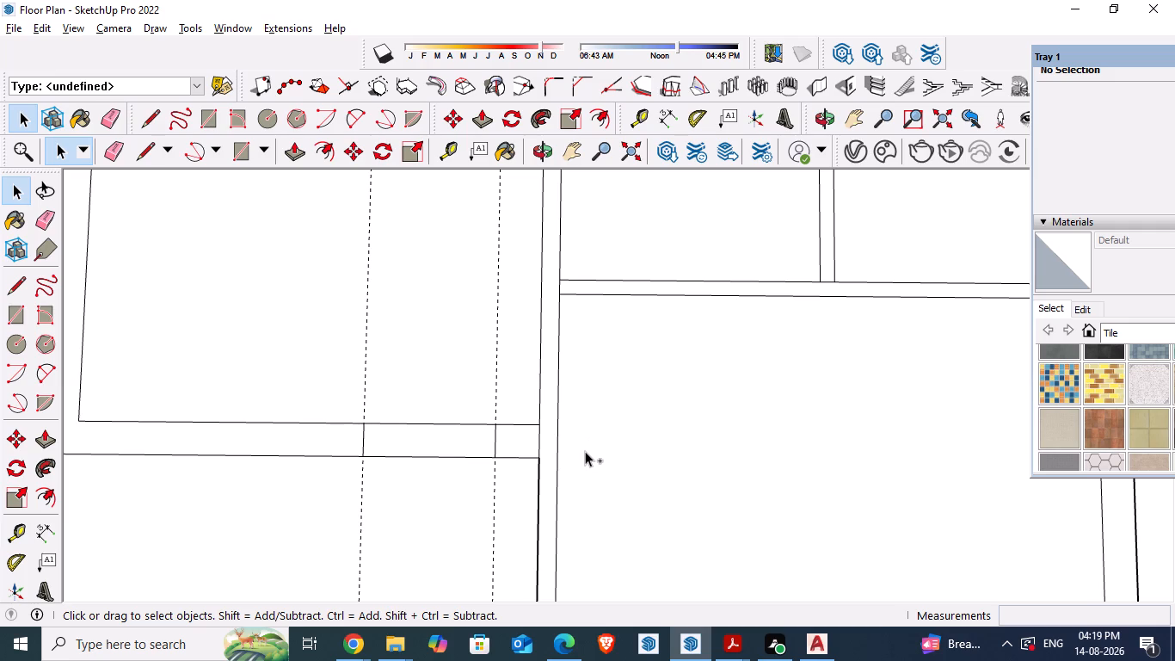
Recheck door D1 in the reference plan and place a horizontal guide 0.5' from the inner face of the hall's parking-side wall.
key("alt+Tab")
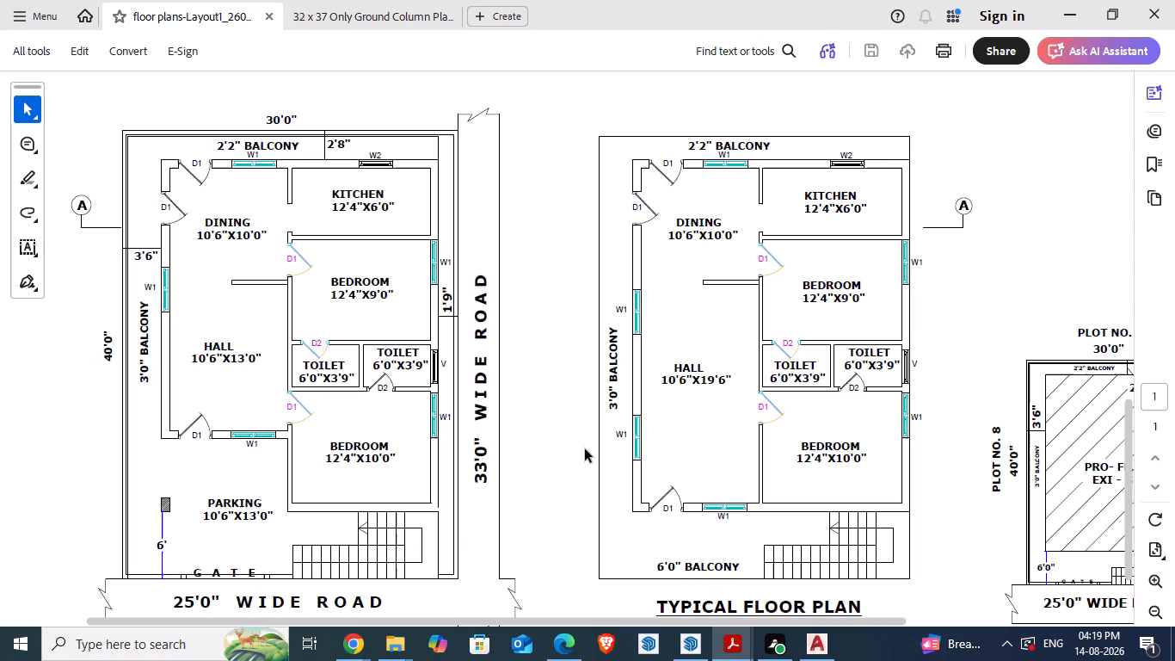
key("alt+Tab")
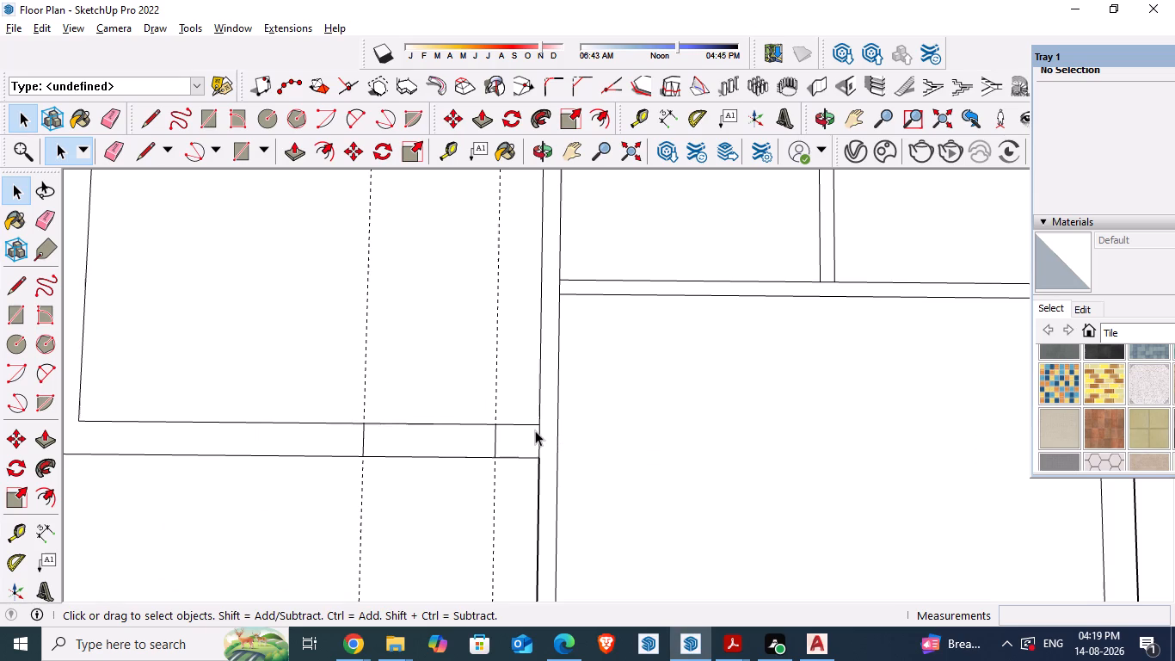
key("t")
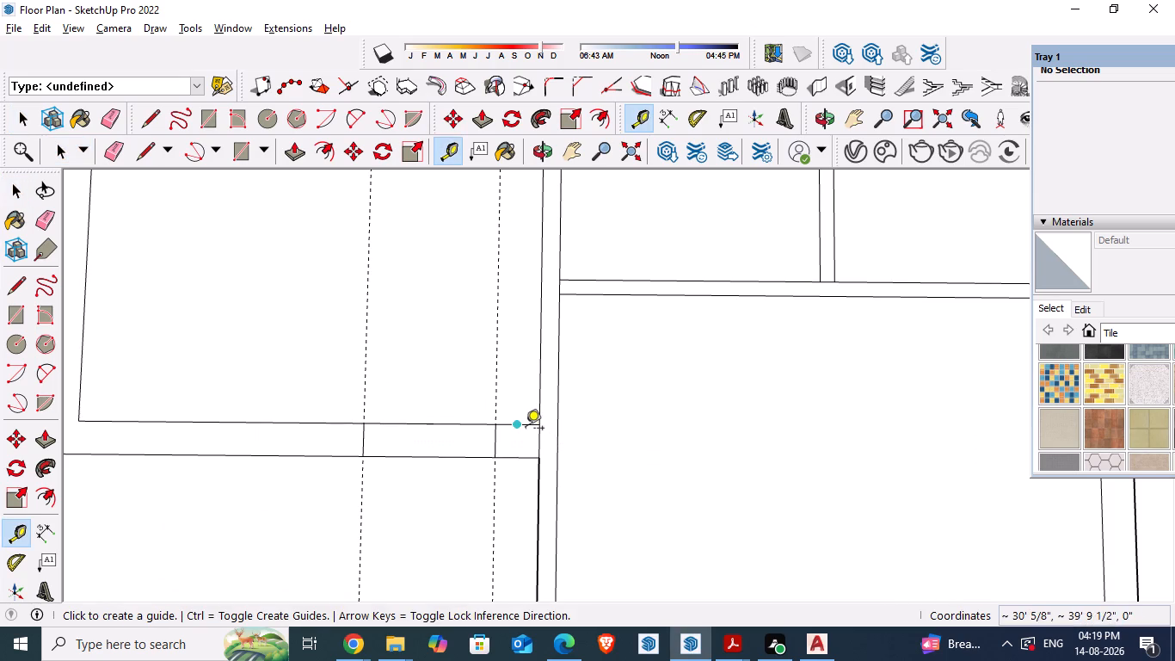
left_click(525, 428)
type("0.5'")
key("Return")
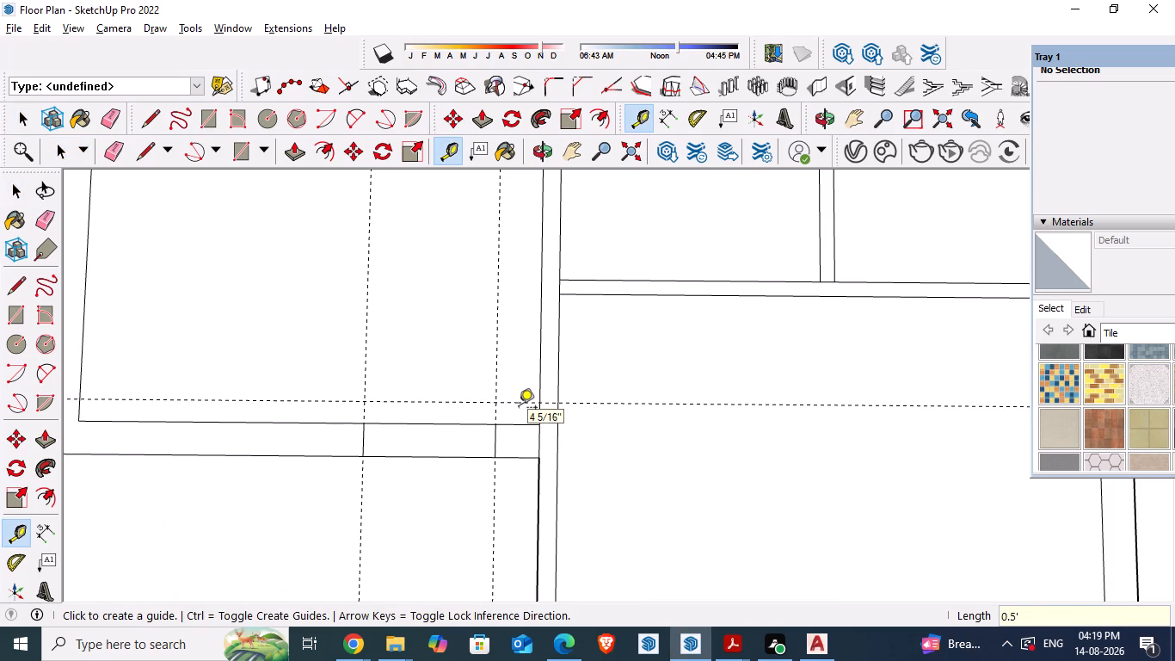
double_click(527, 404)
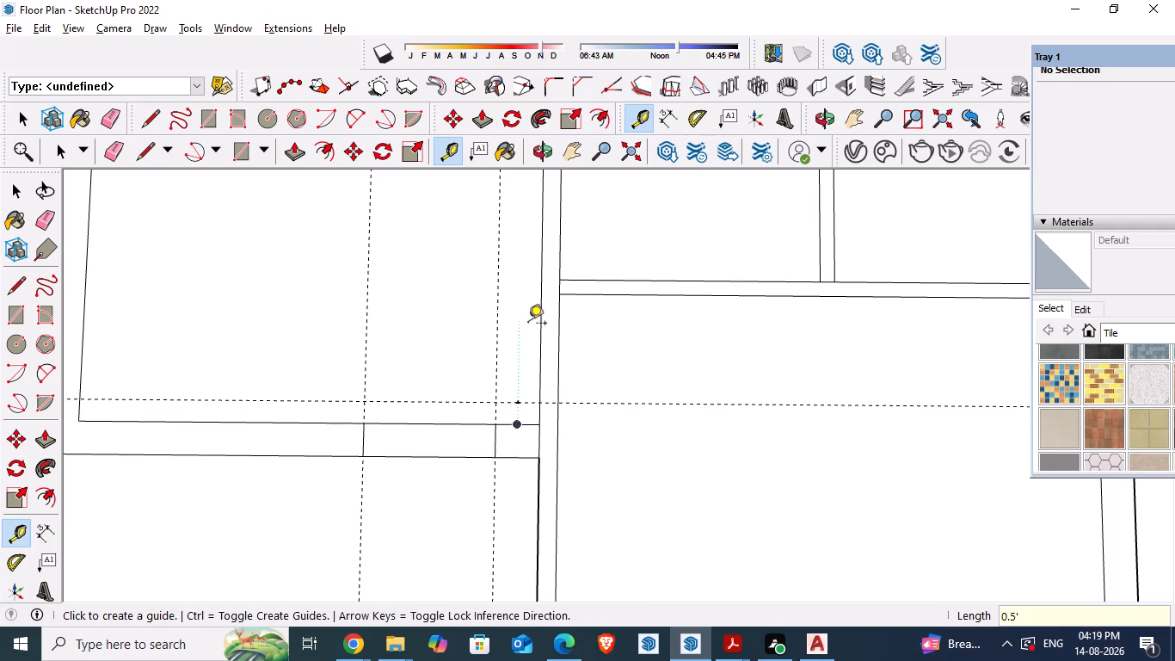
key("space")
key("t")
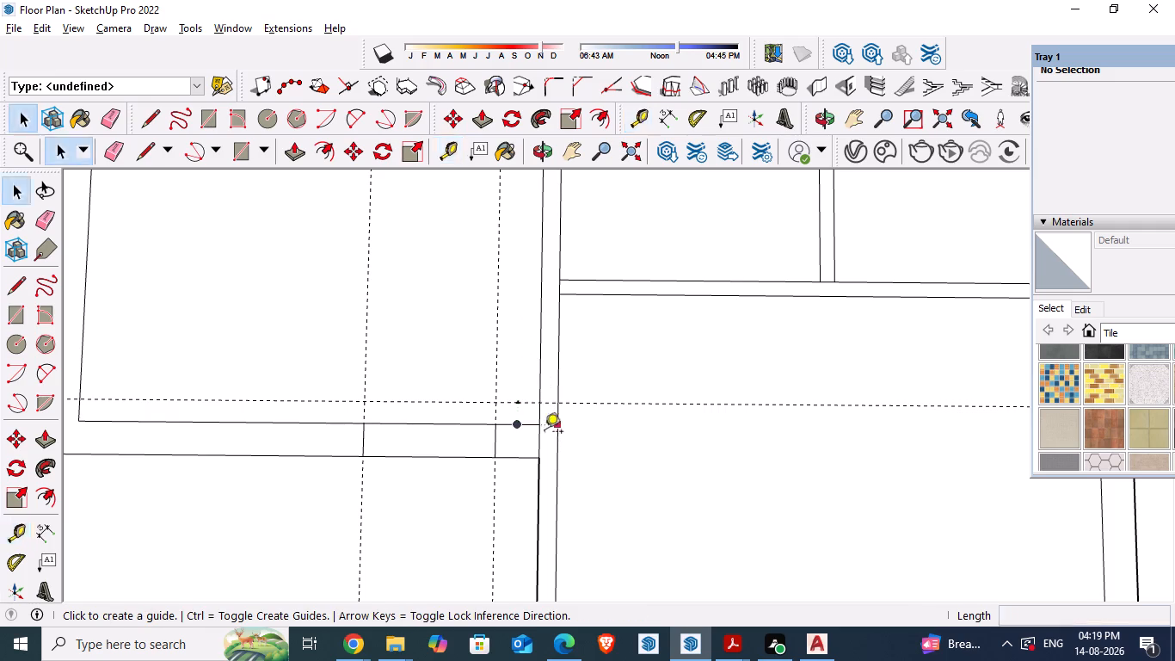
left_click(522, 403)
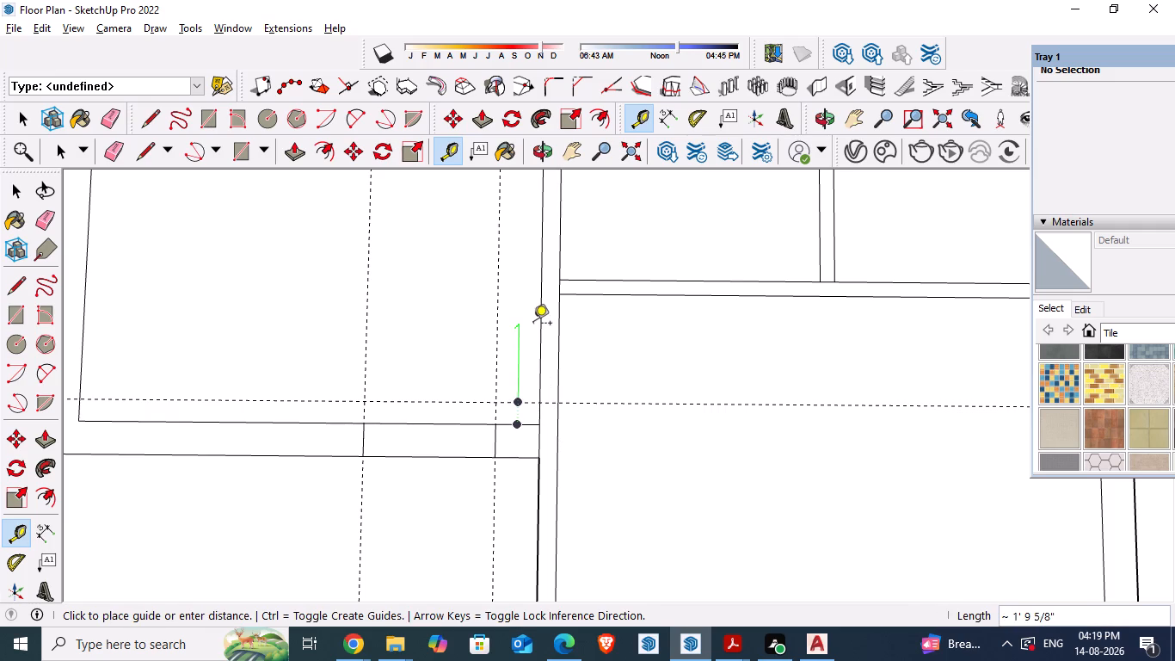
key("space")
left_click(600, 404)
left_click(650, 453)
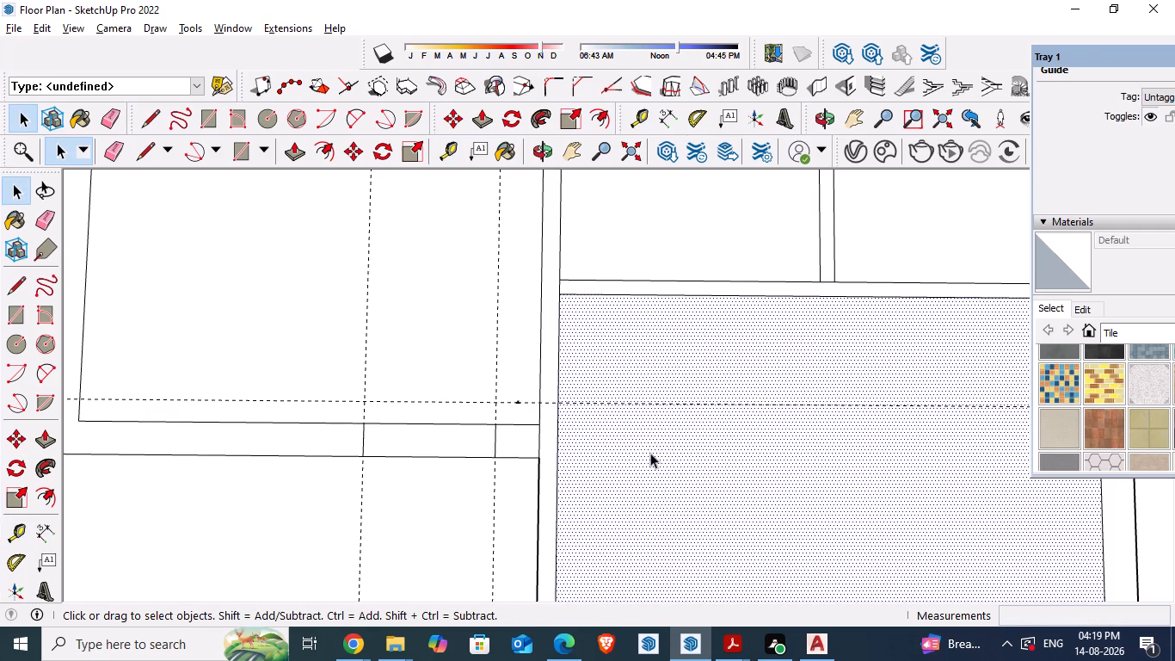
Measure the distance from the 0.5' guide to the bedroom face of the wall between the bedroom and the toilets.
key("t")
left_click(600, 405)
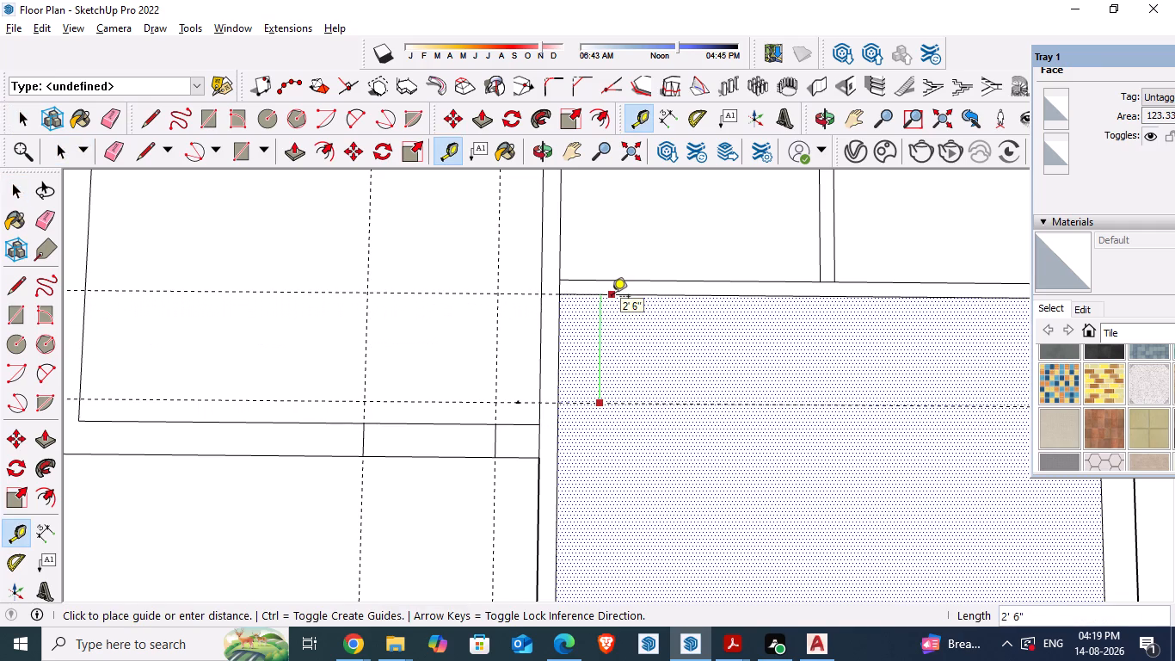
key("space")
Undo the horizontal guide aligned with the bedroom face of the wall between the bedroom and the toilets.
scroll(544, 377, "down", 10)
key("ctrl+z")
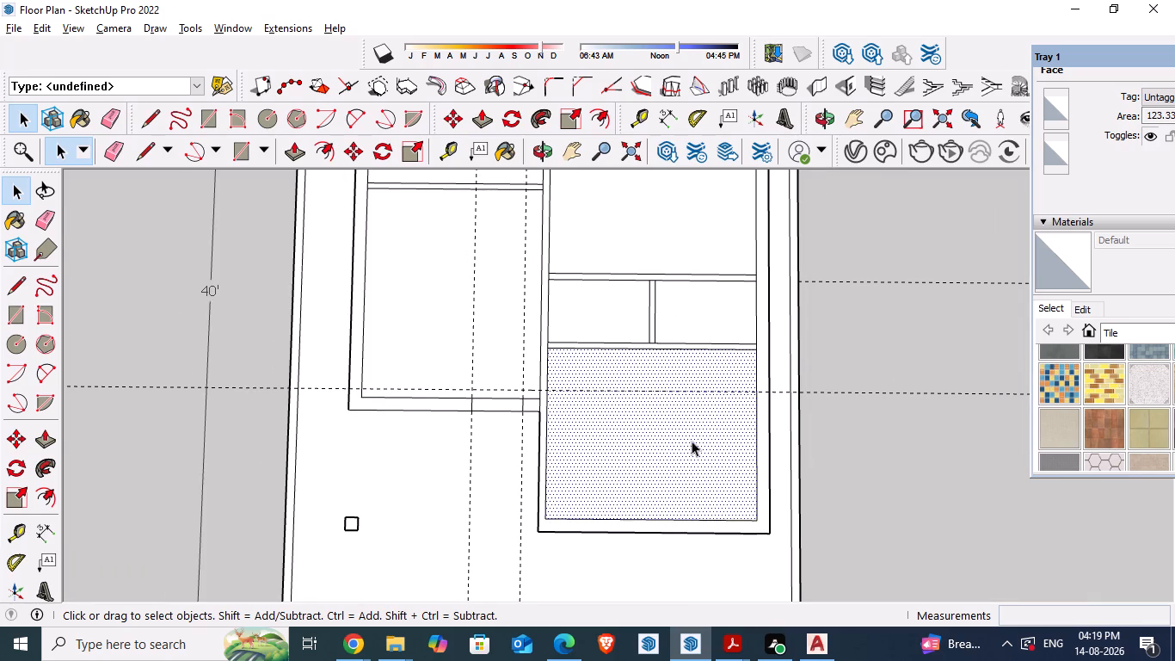
Recheck the reference floor plan and dimension the inner depth and width of the bedroom beside the parking area.
left_click(685, 641)
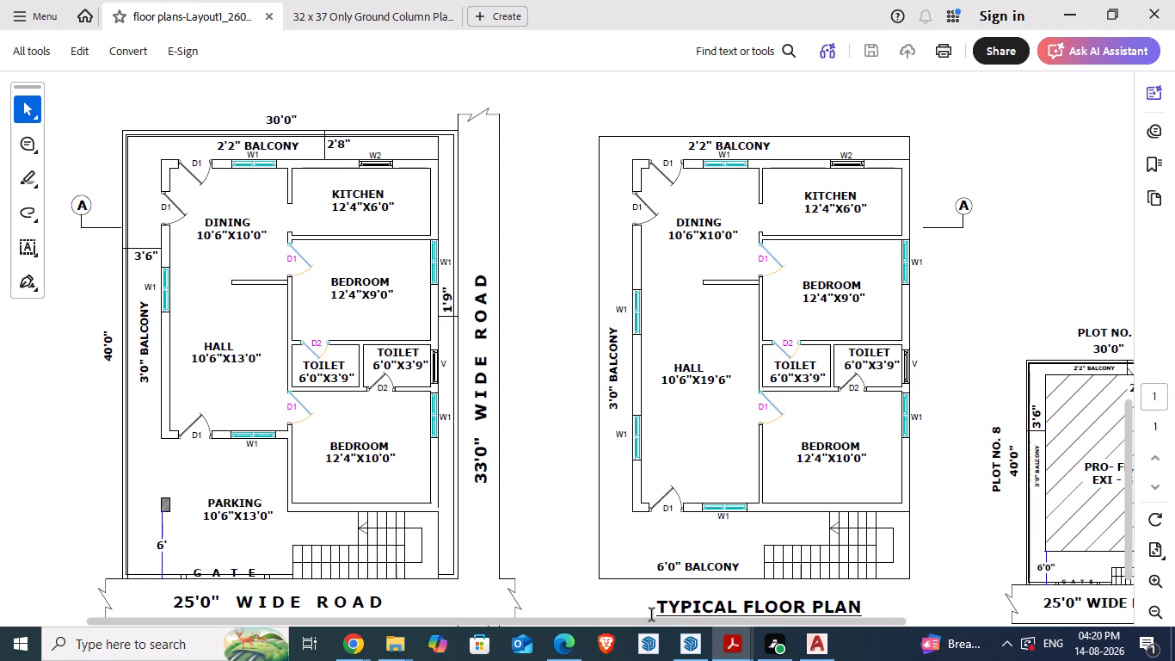
left_click(696, 640)
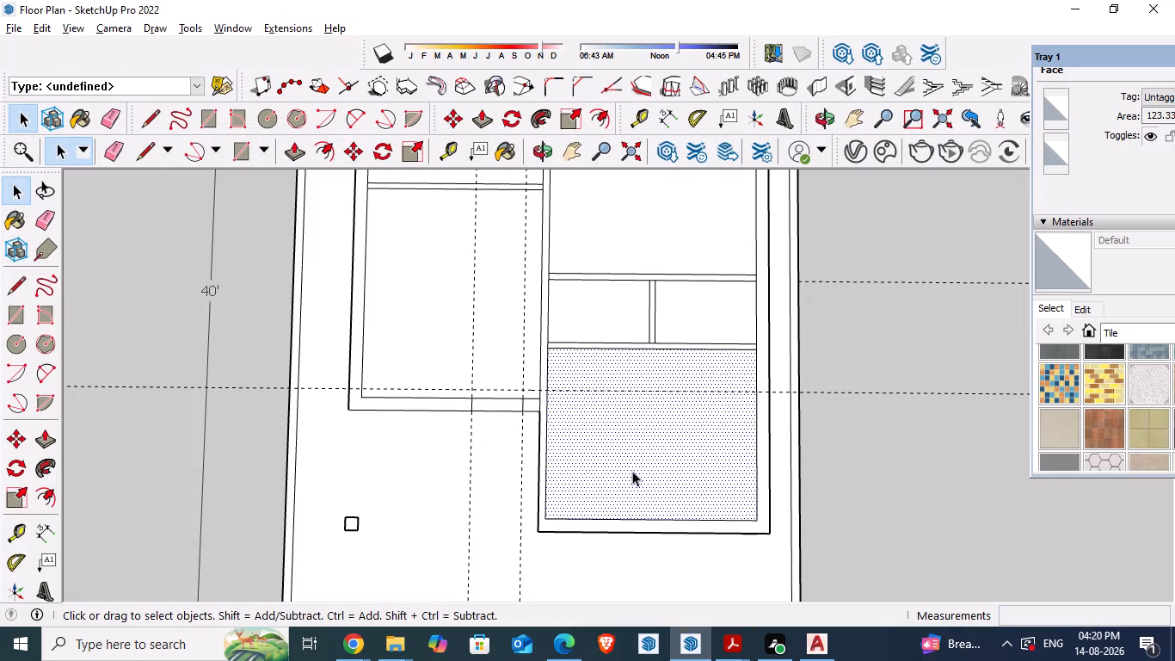
key("space")
left_click(874, 460)
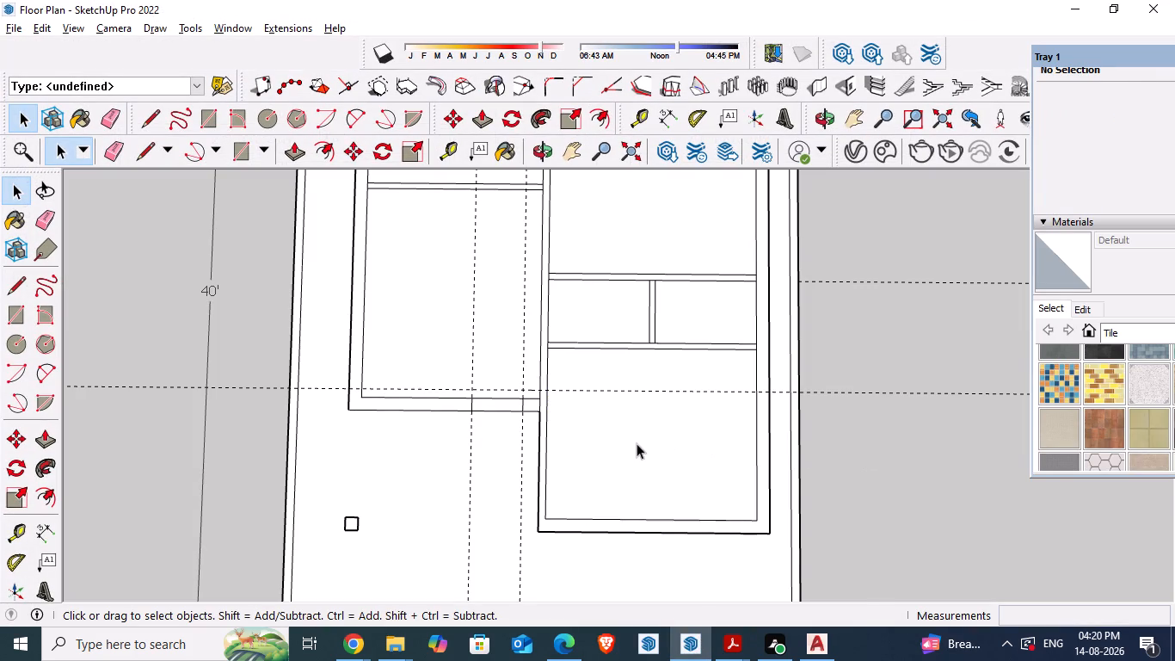
left_click(43, 526)
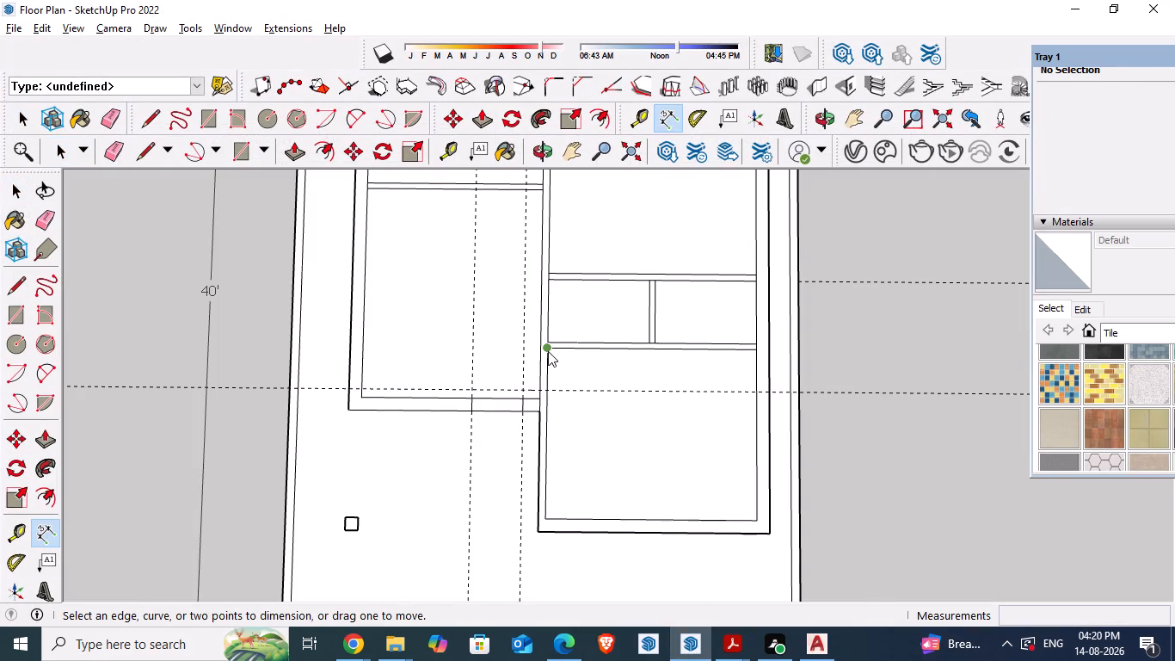
left_click(548, 351)
left_click(551, 518)
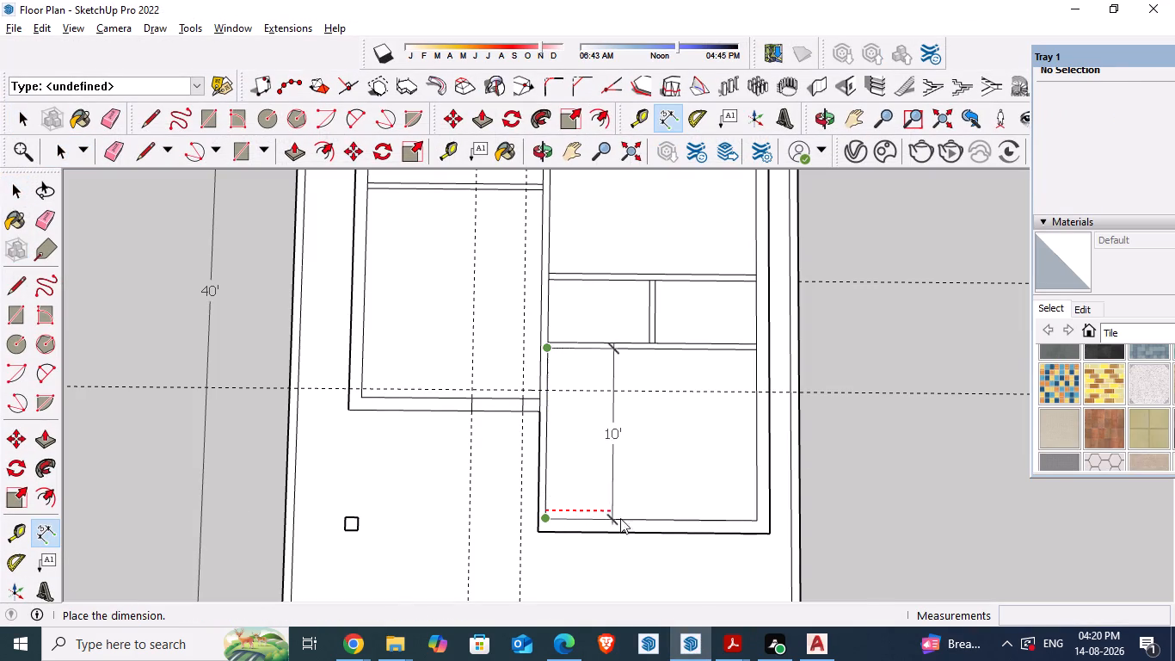
left_click(692, 516)
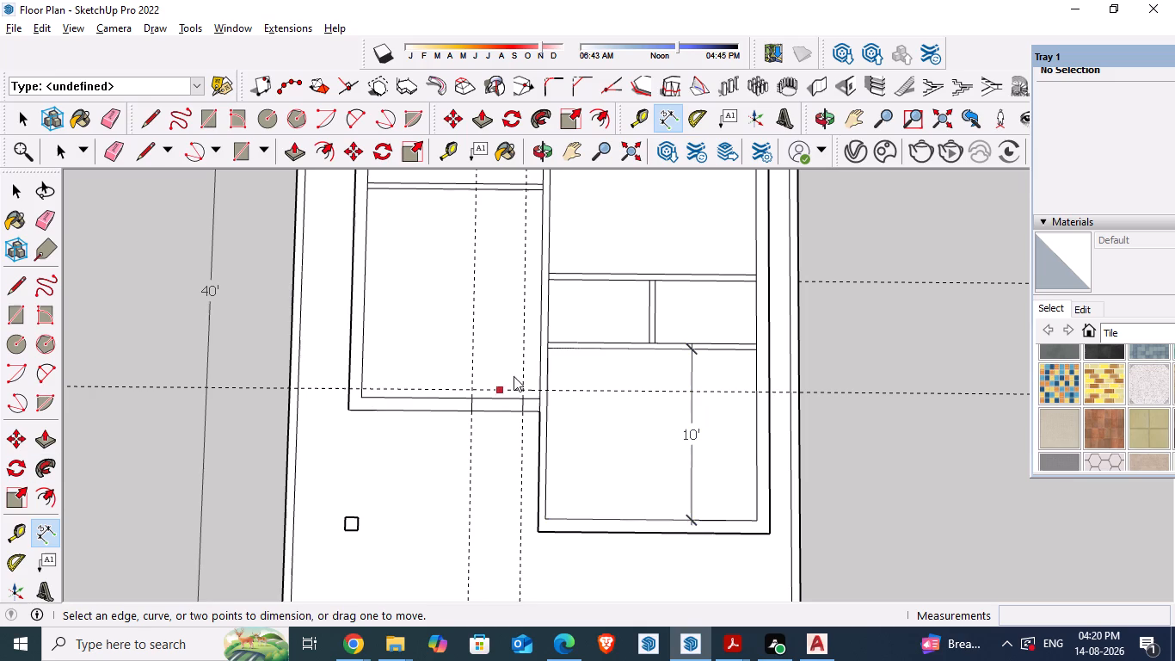
left_click(551, 351)
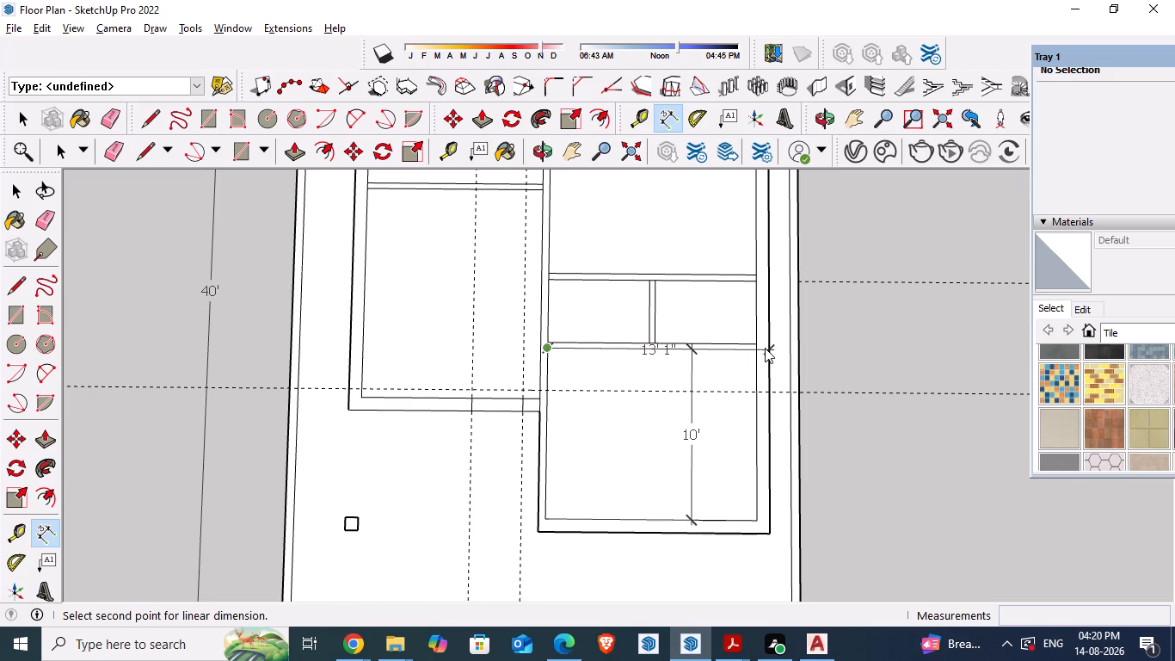
left_click(759, 349)
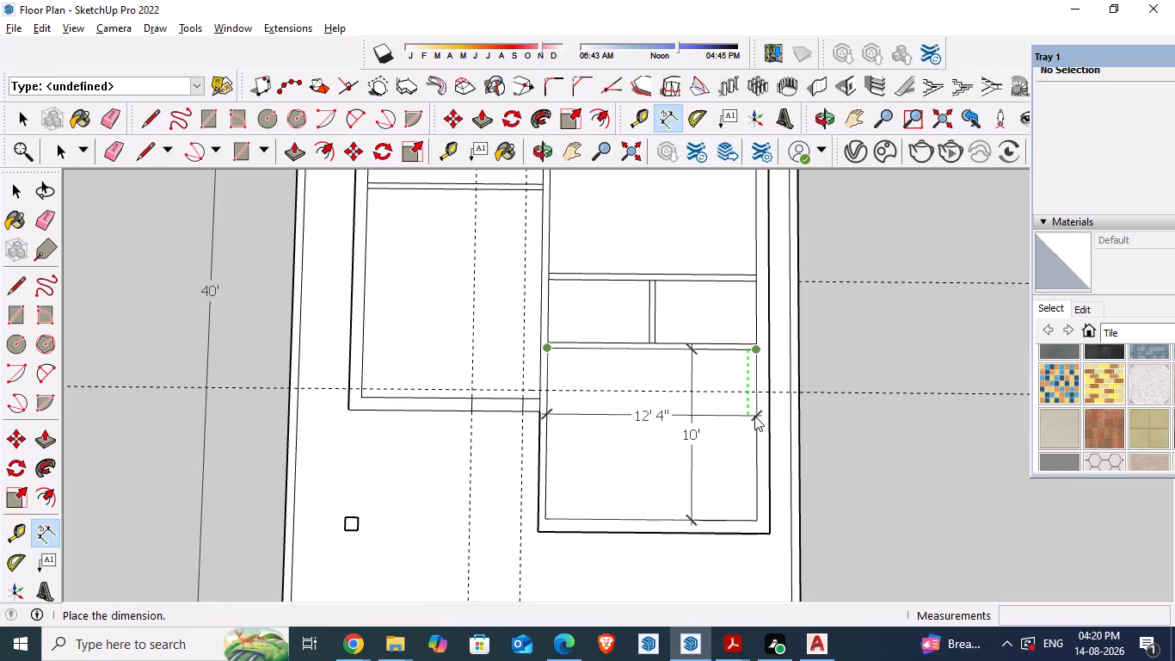
left_click(753, 417)
key("space")
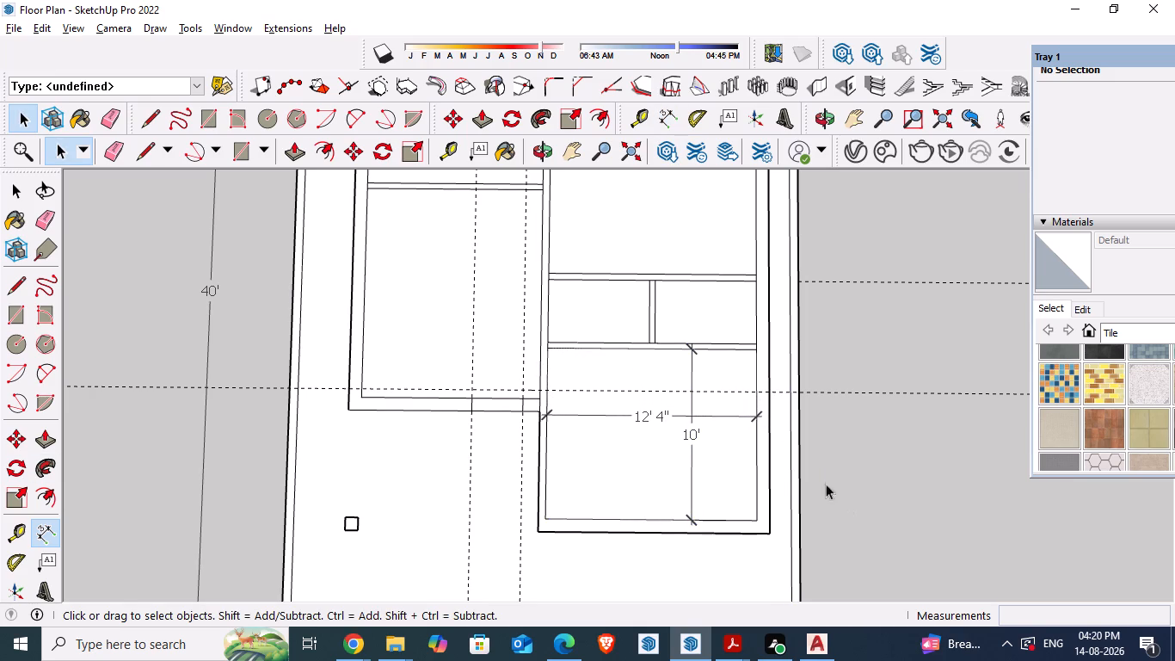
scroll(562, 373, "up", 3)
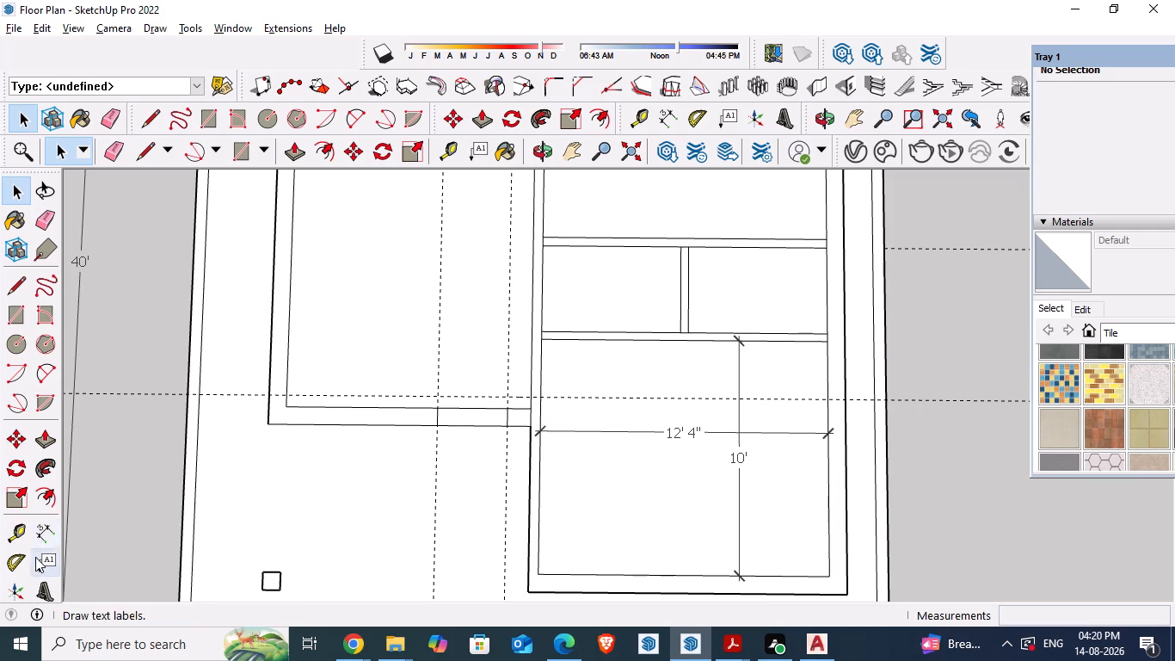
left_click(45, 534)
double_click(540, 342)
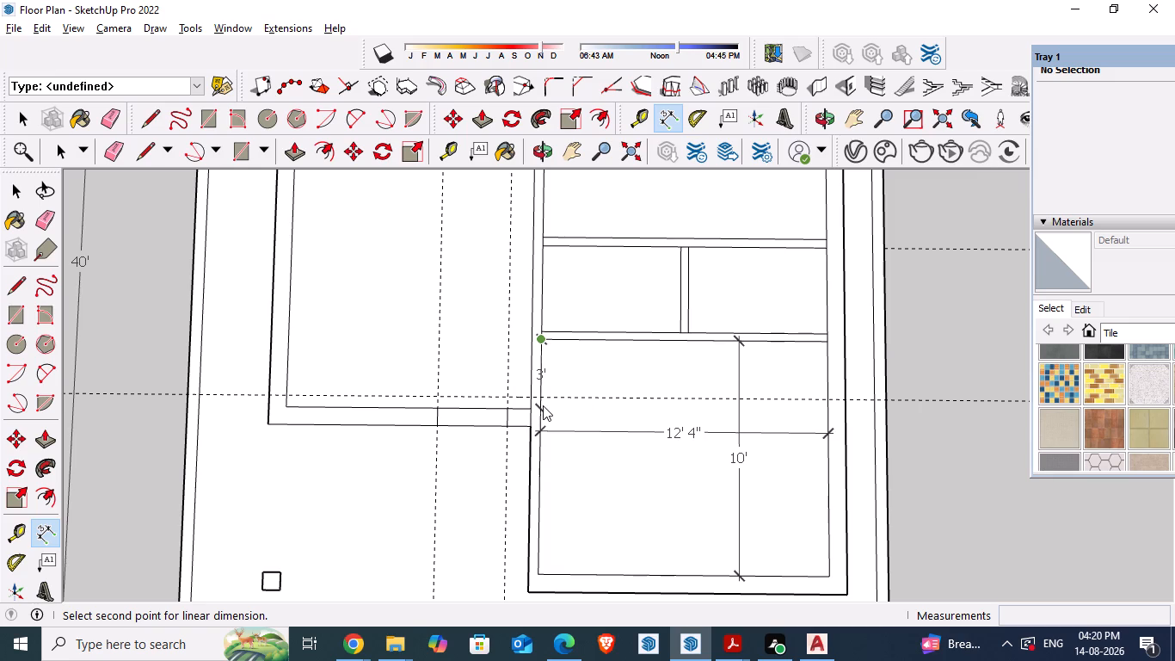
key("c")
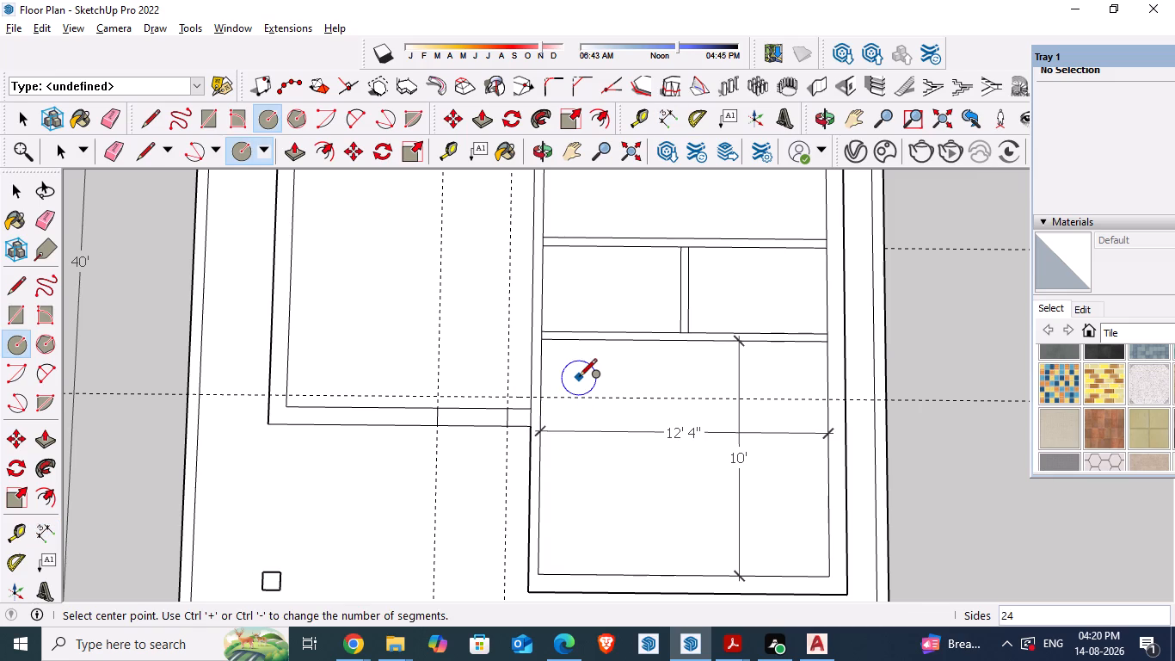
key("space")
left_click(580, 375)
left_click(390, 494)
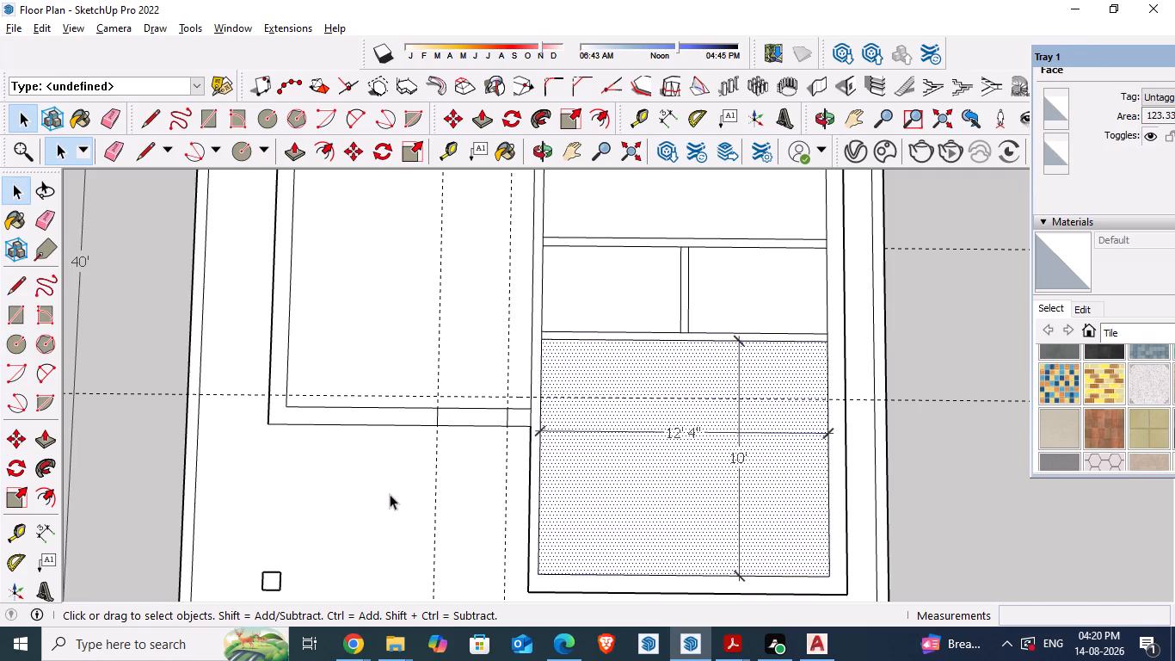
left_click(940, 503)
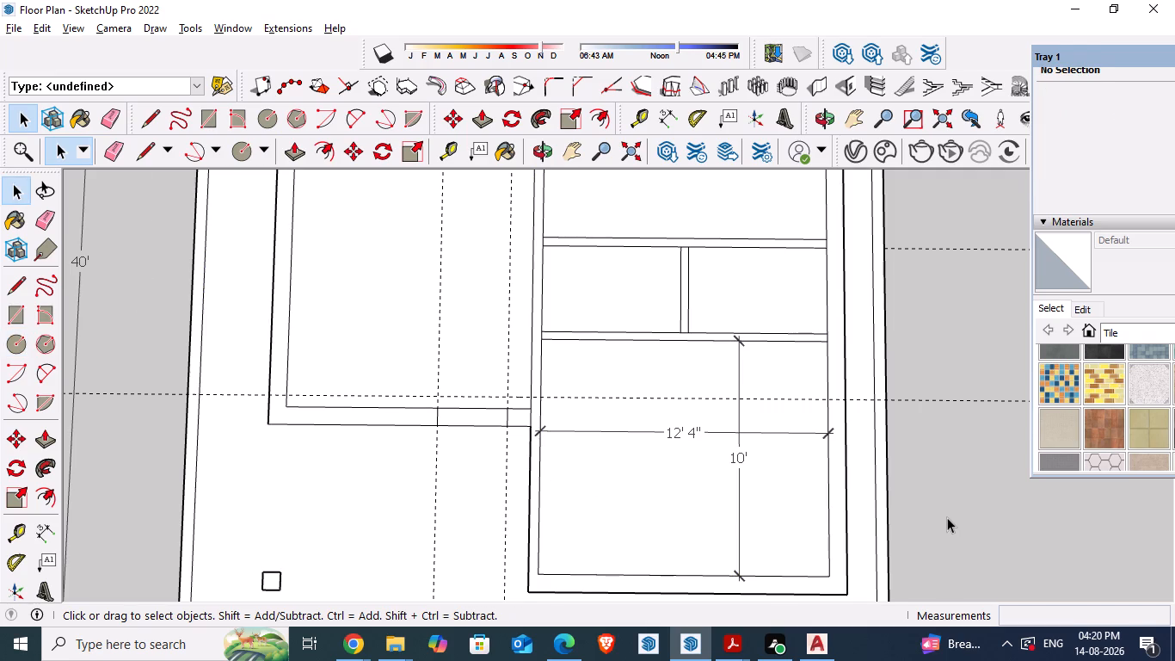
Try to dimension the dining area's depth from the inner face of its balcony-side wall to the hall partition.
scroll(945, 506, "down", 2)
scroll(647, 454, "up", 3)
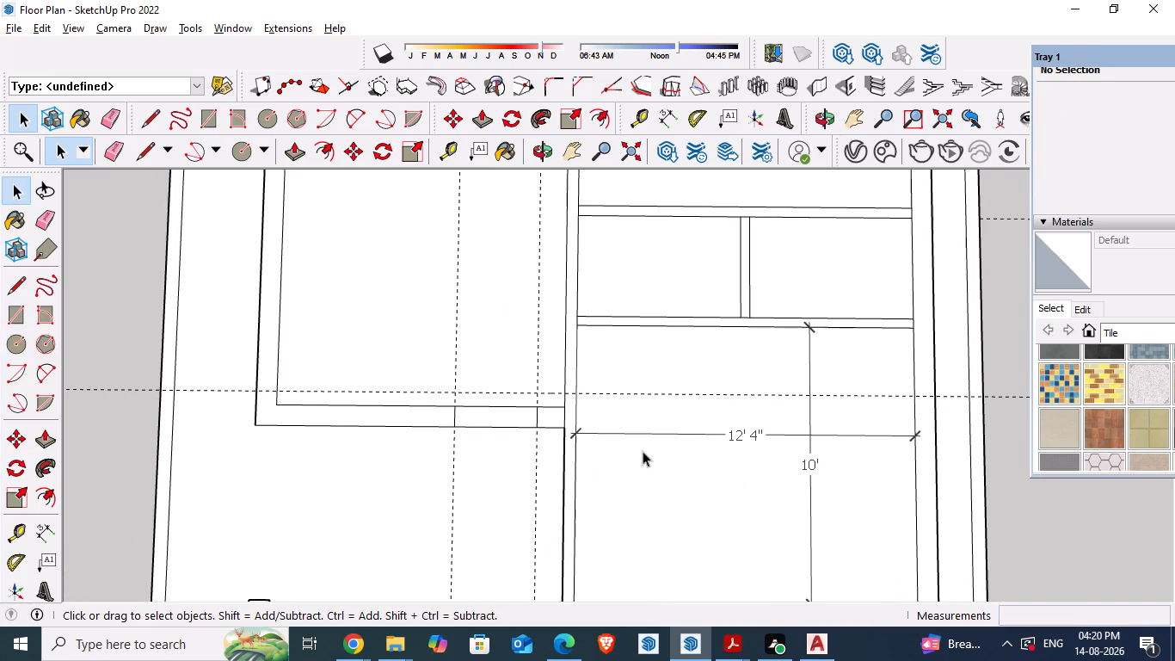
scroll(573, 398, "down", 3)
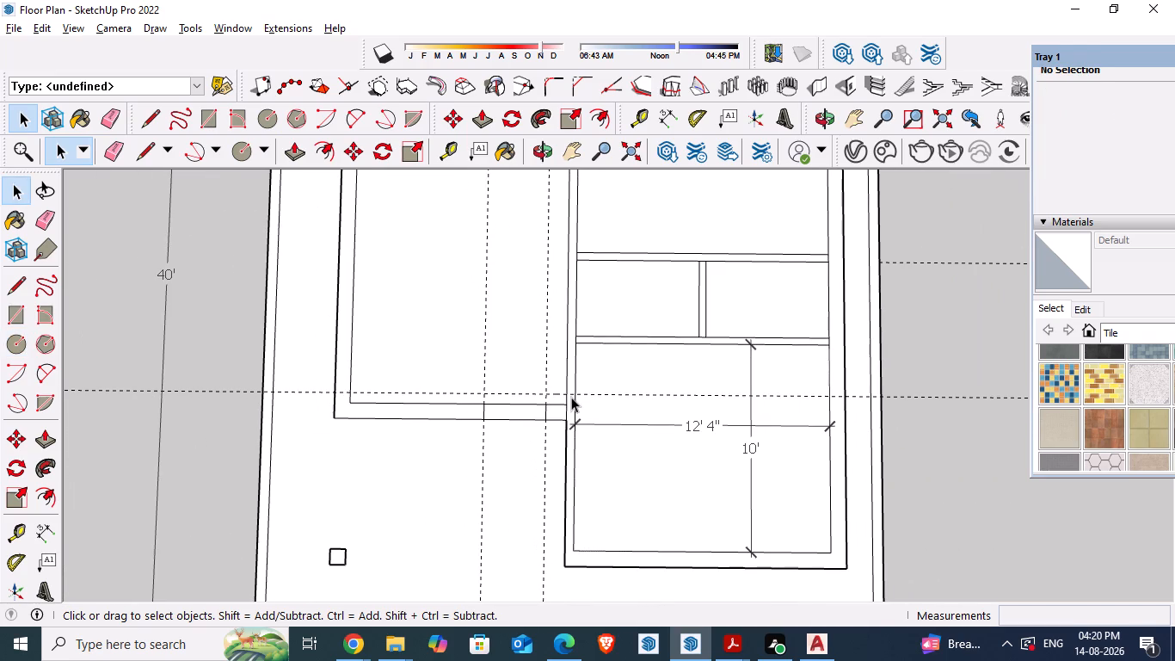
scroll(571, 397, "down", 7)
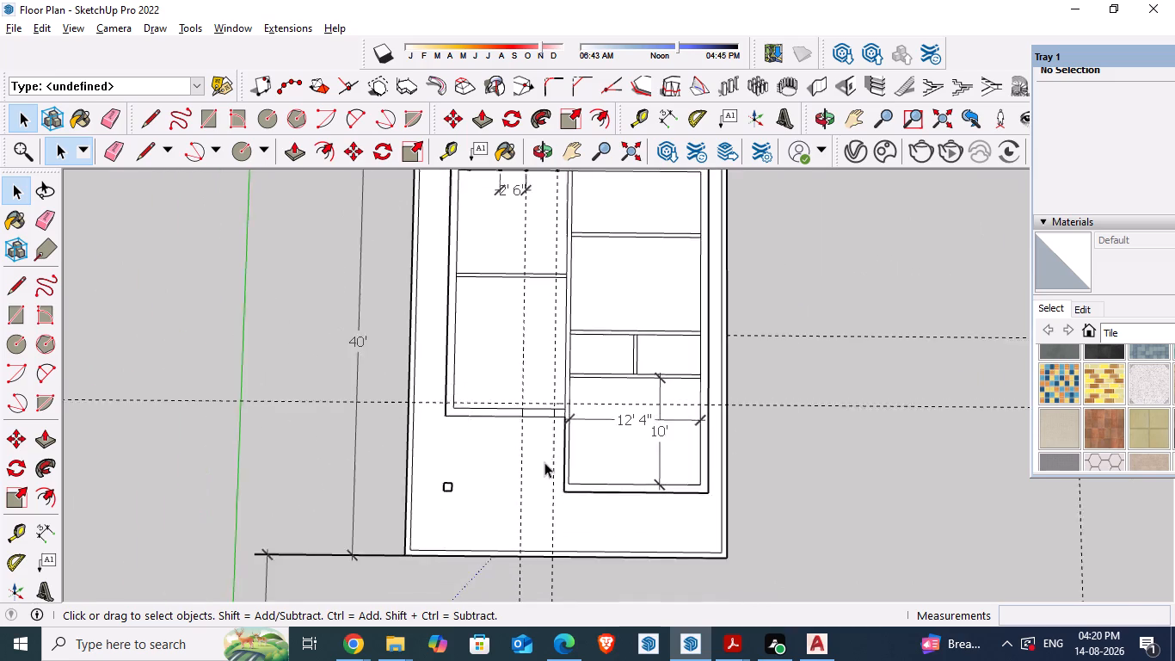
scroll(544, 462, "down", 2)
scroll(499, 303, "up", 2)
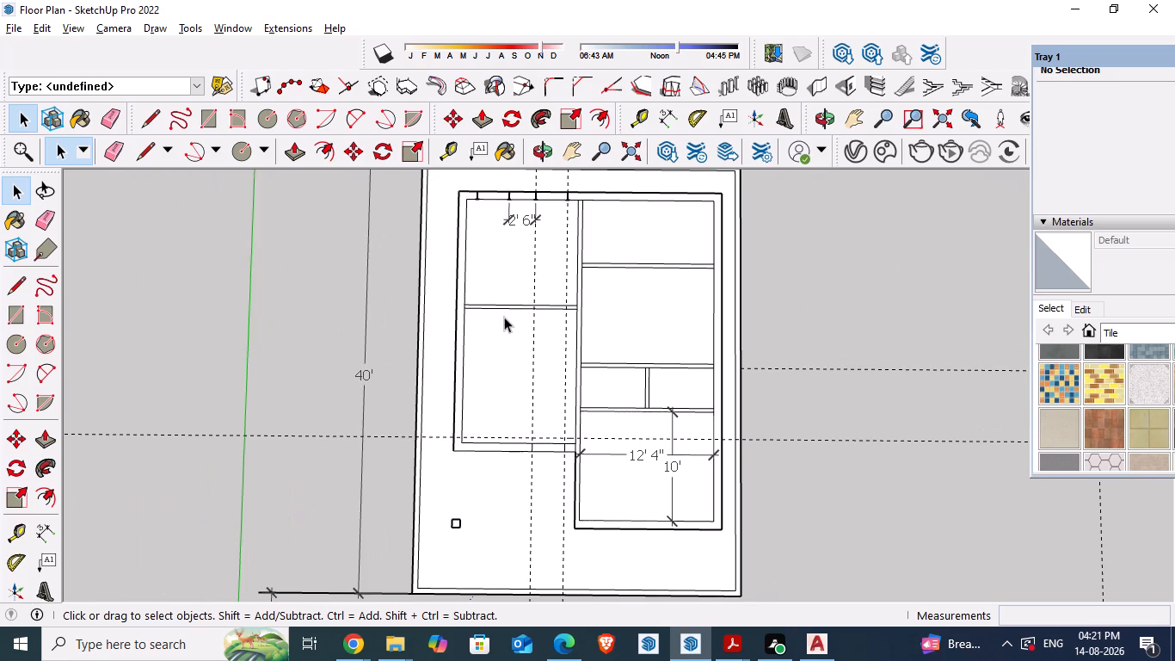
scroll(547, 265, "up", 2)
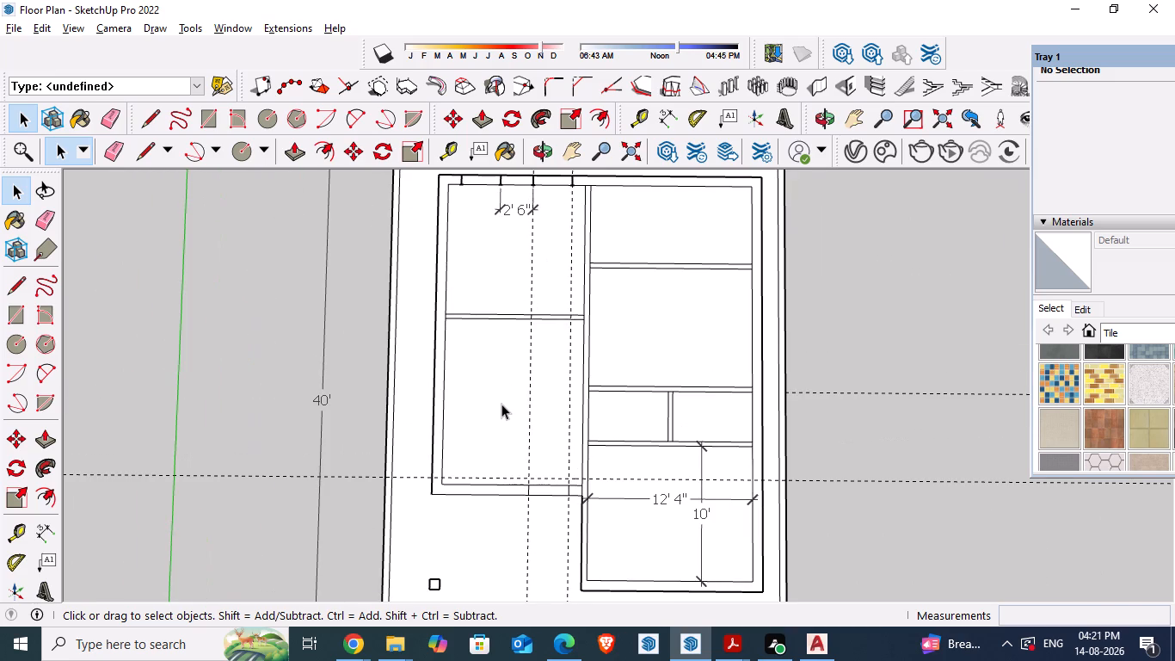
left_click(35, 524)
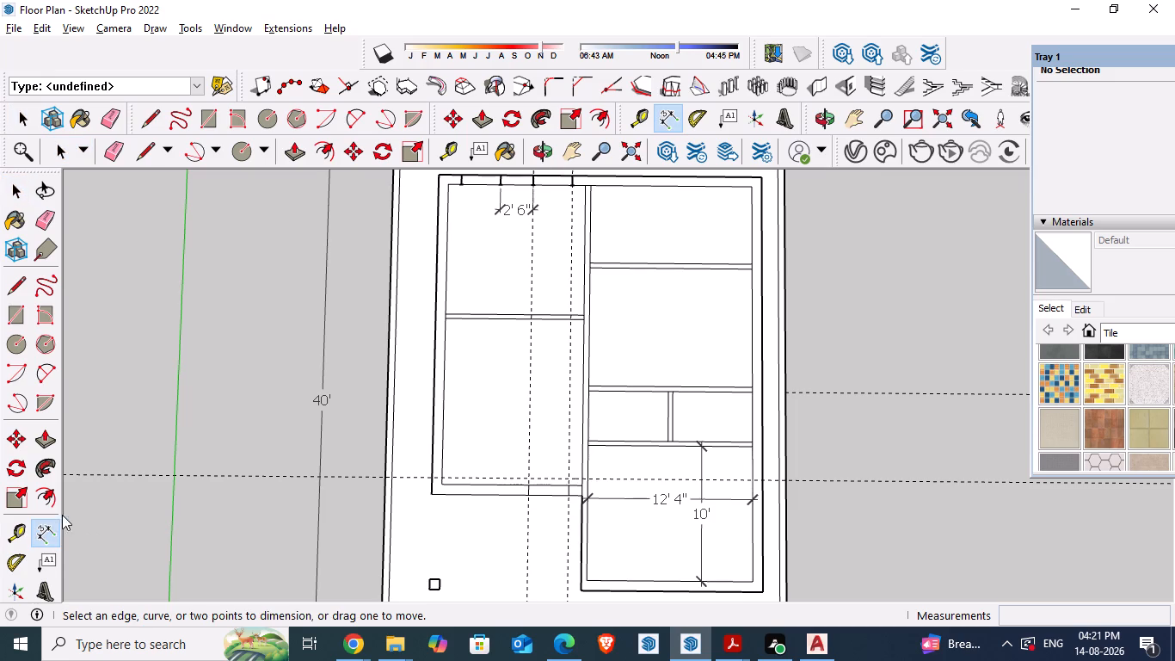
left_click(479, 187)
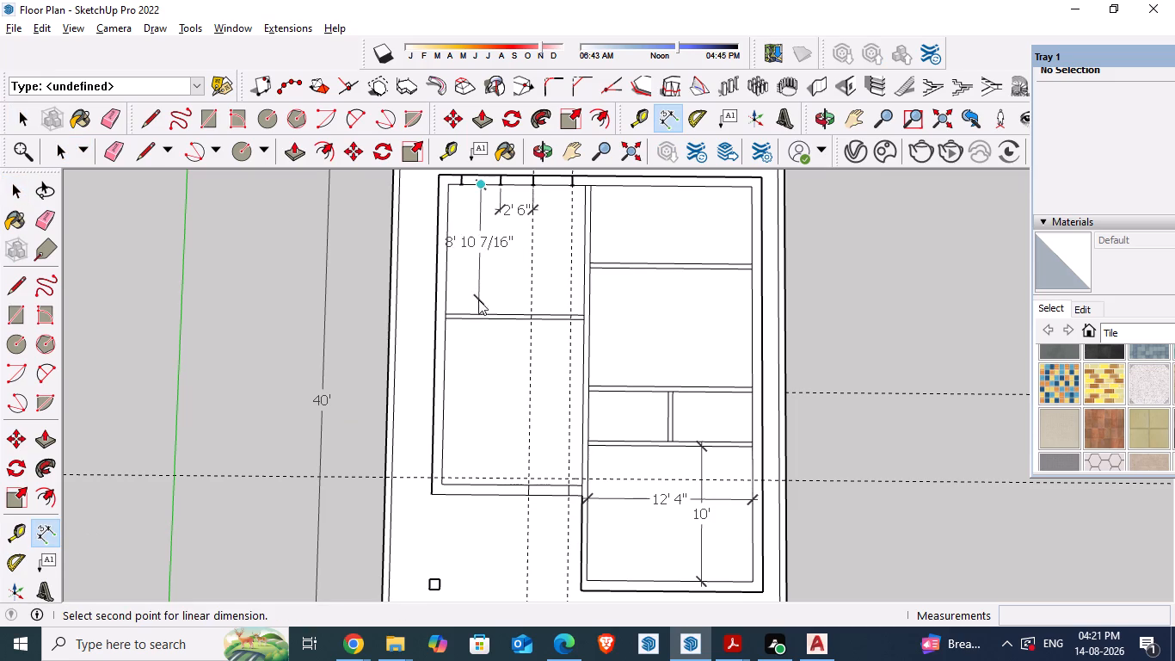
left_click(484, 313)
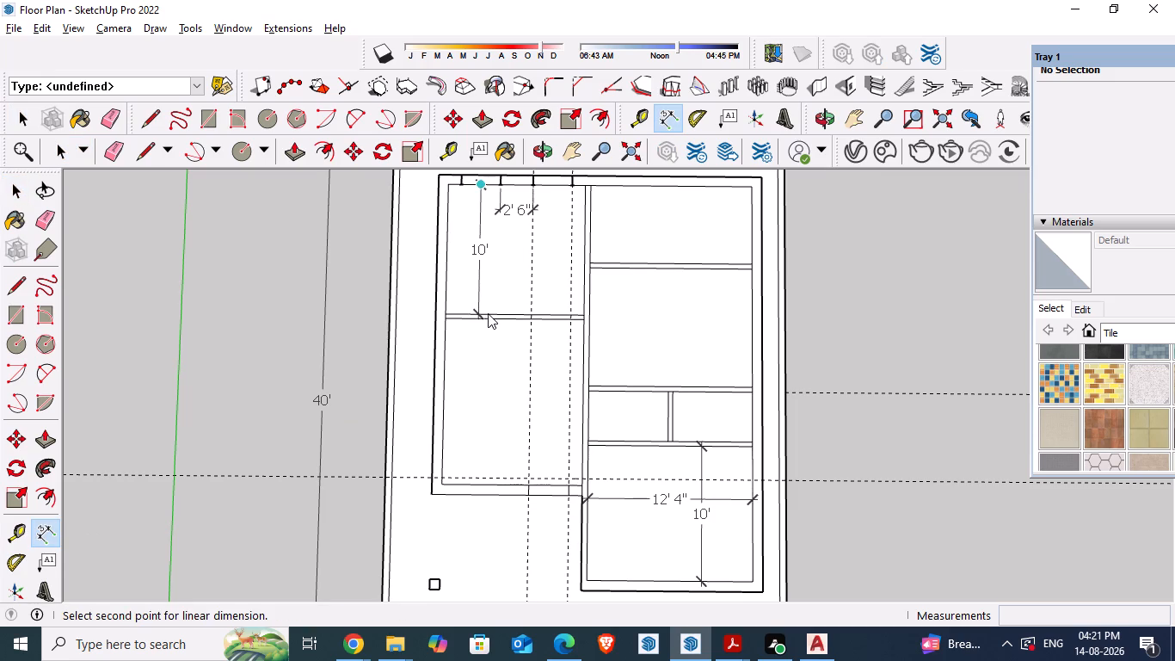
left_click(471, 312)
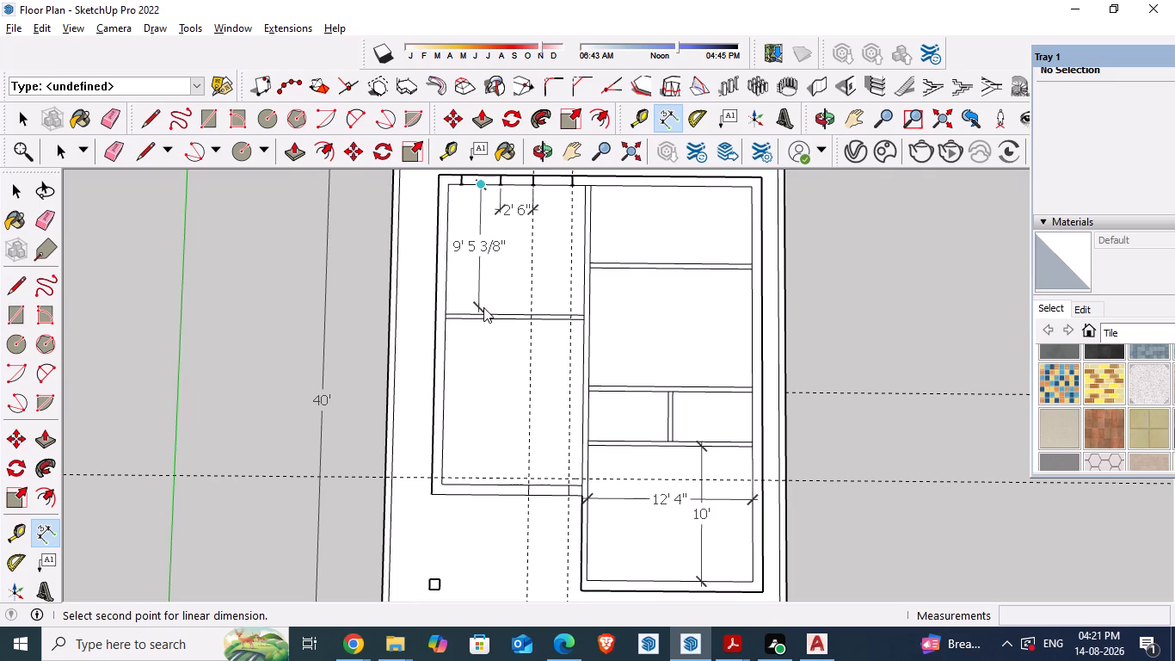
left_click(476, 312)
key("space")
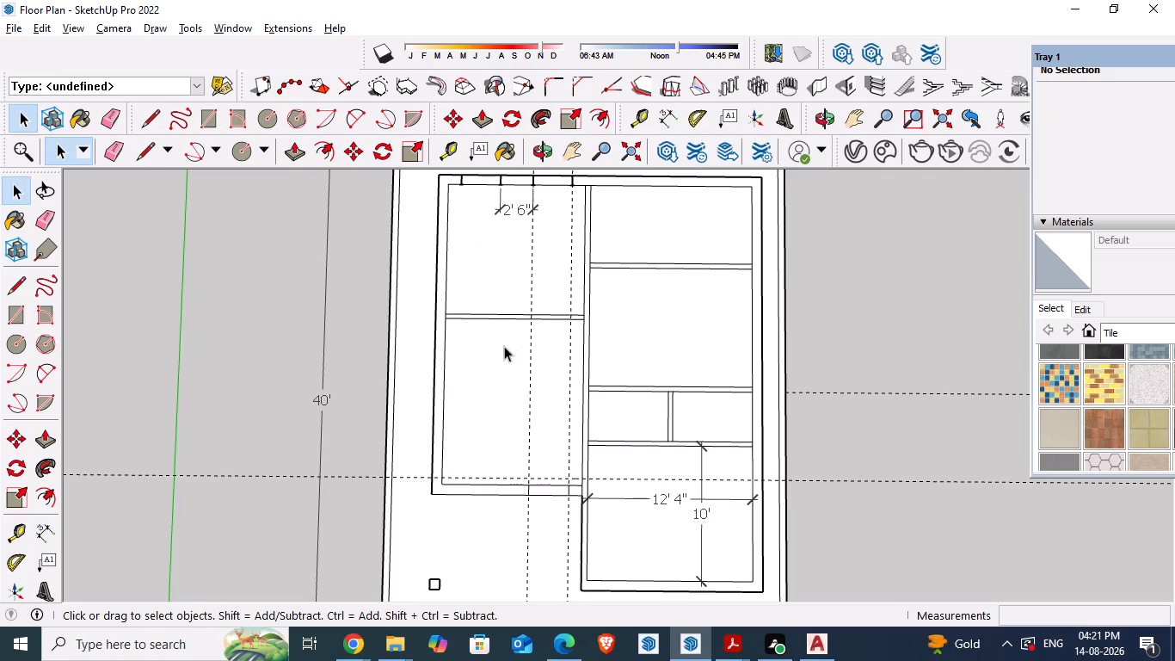
Delete the inner face line segments of the hall's parking-side wall and the two opening lines crossing that wall.
scroll(477, 285, "down", 4)
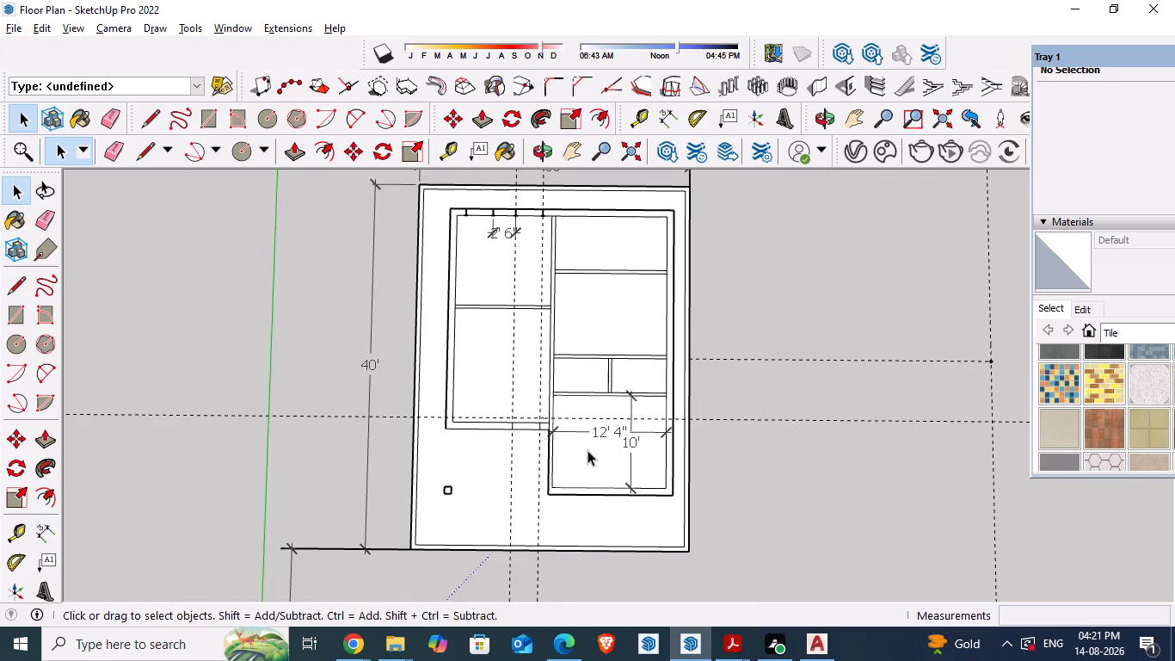
scroll(555, 463, "down", 9)
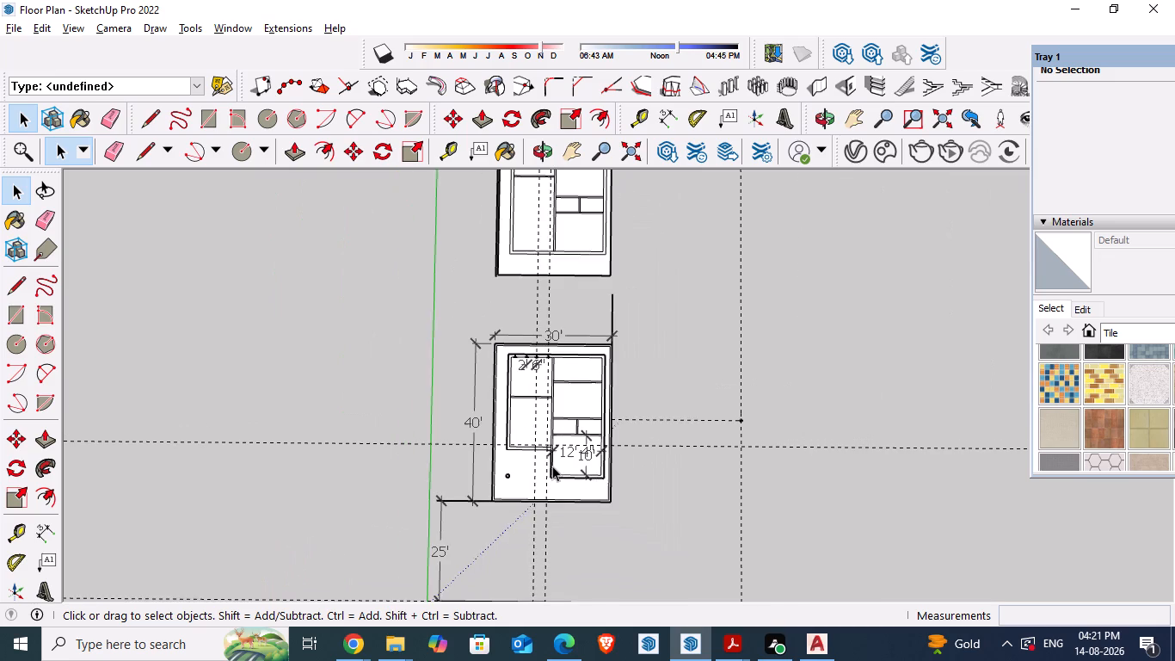
scroll(569, 450, "up", 8)
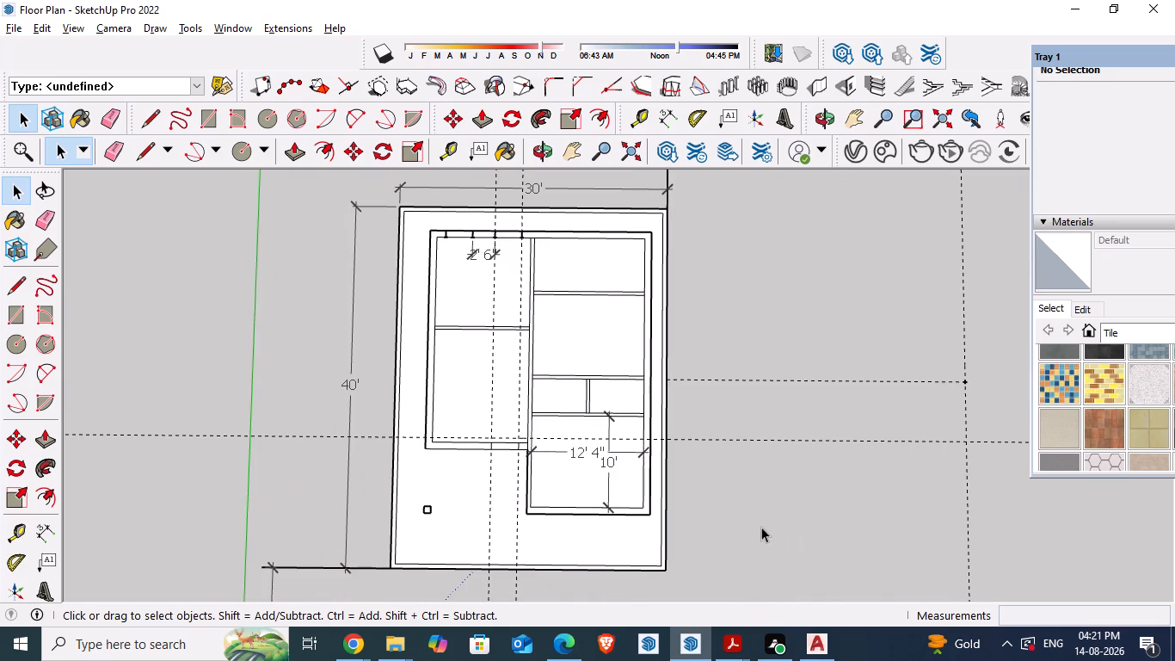
scroll(429, 442, "down", 1)
scroll(431, 442, "up", 5)
scroll(587, 433, "up", 3)
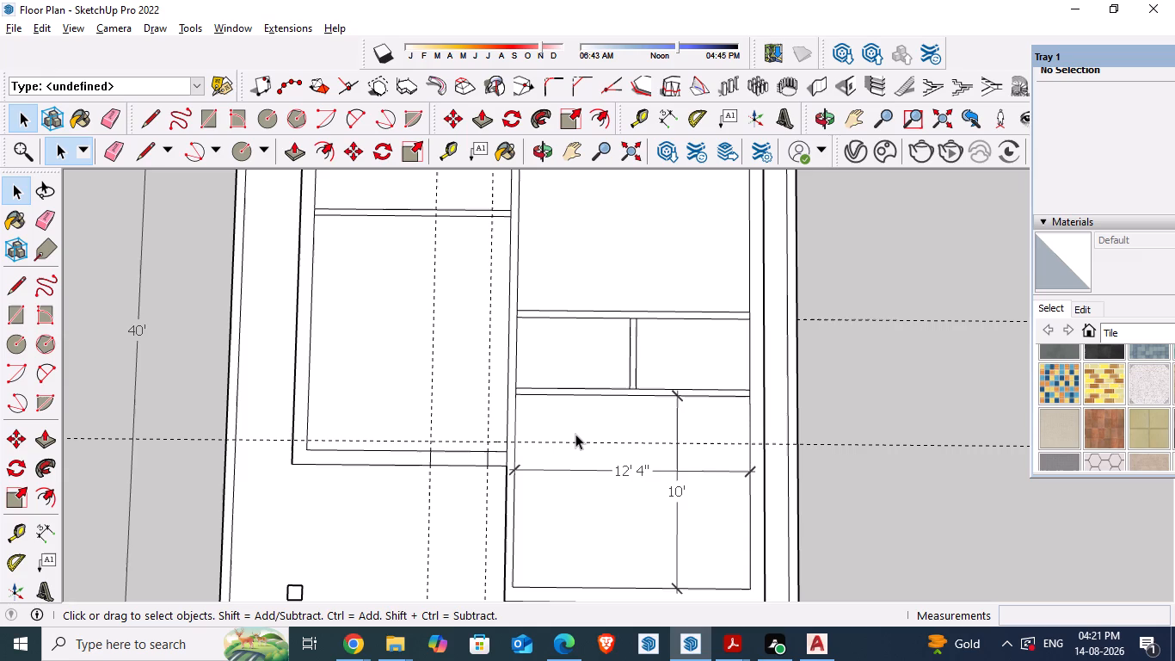
left_click(360, 452)
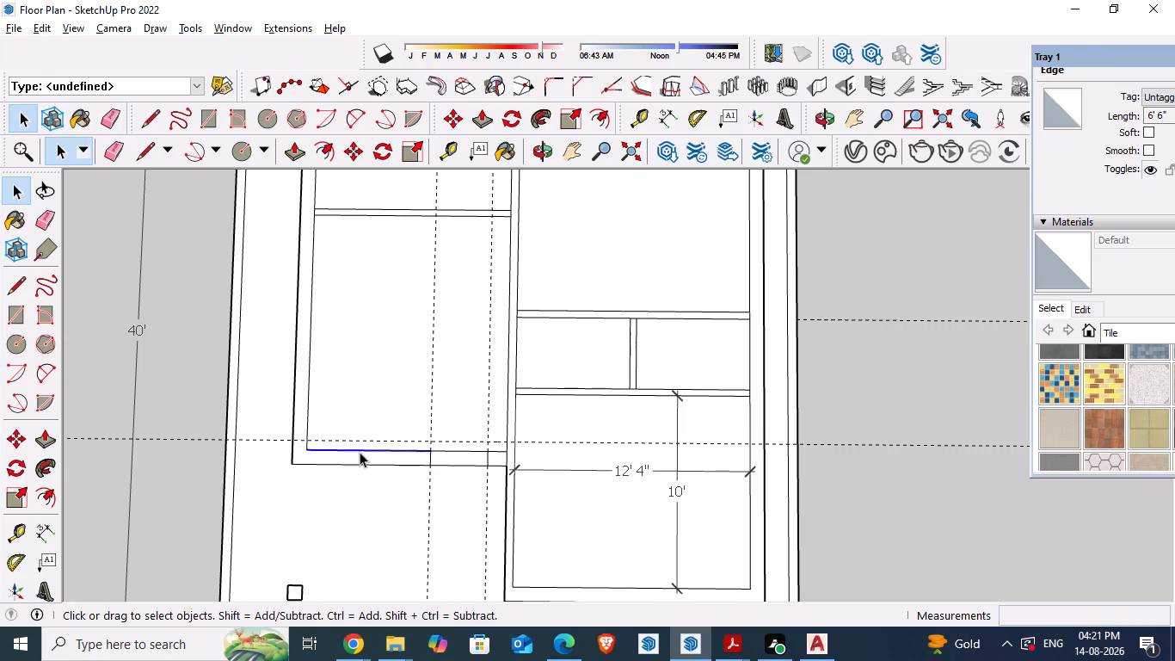
key("Delete")
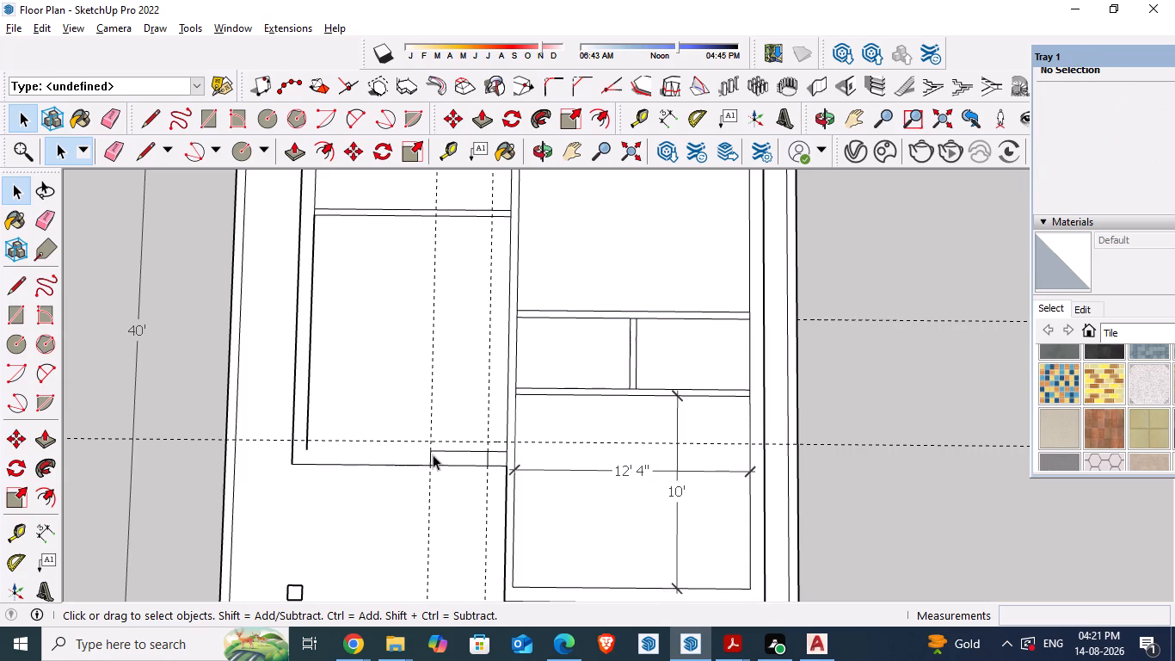
left_click(428, 458)
key("Delete")
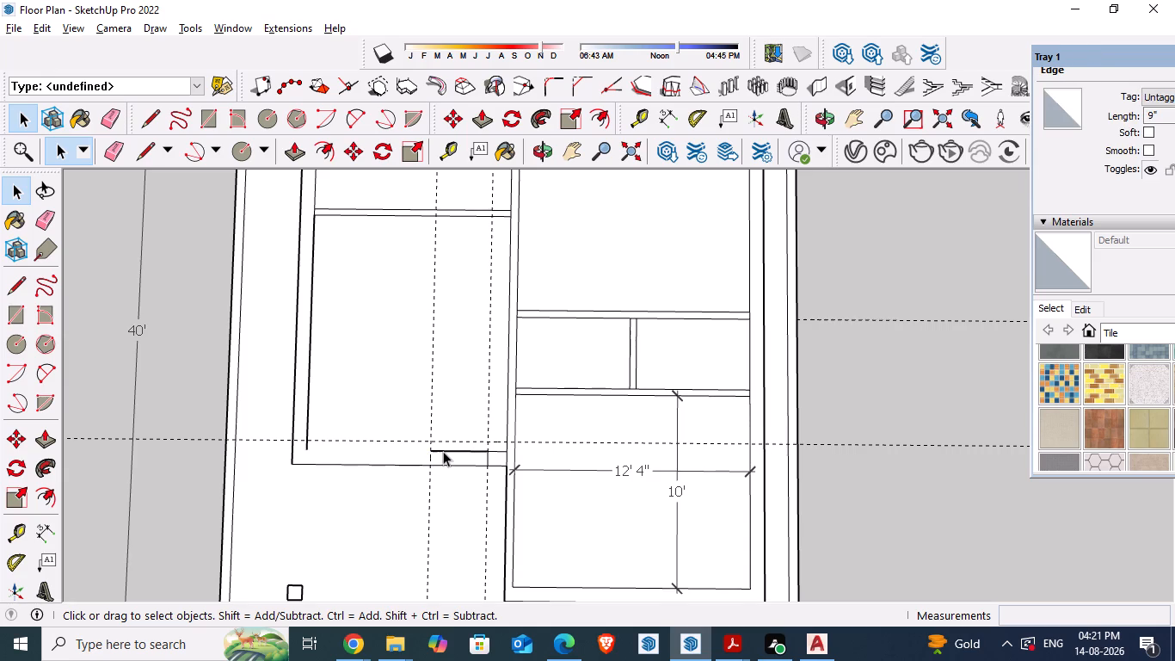
left_click(444, 449)
key("Delete")
left_click(495, 451)
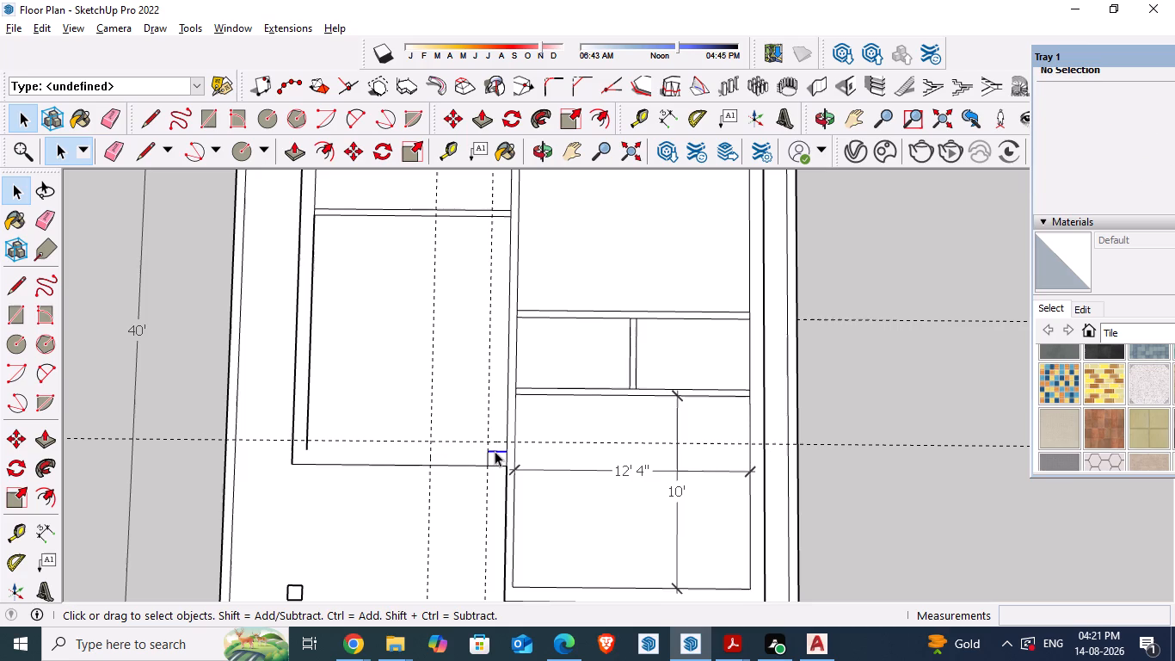
key("Delete")
left_click(489, 456)
key("Delete")
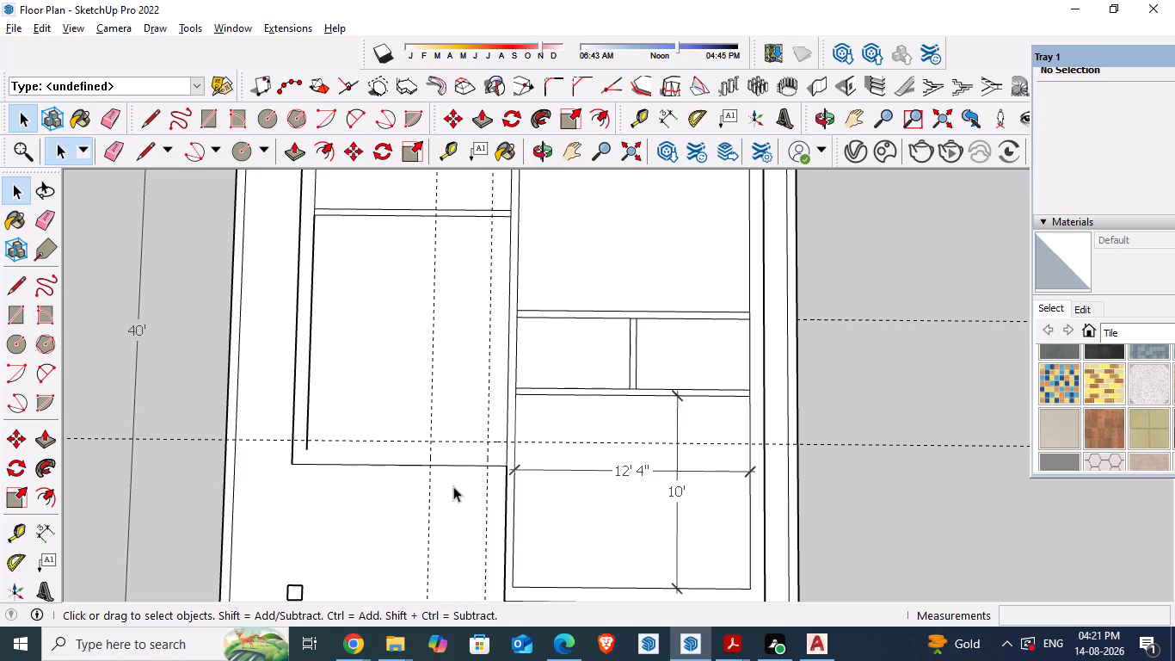
Place a horizontal guide 9" outside the hall's parking-side wall line, towards the parking area.
left_click(341, 464)
left_click(371, 506)
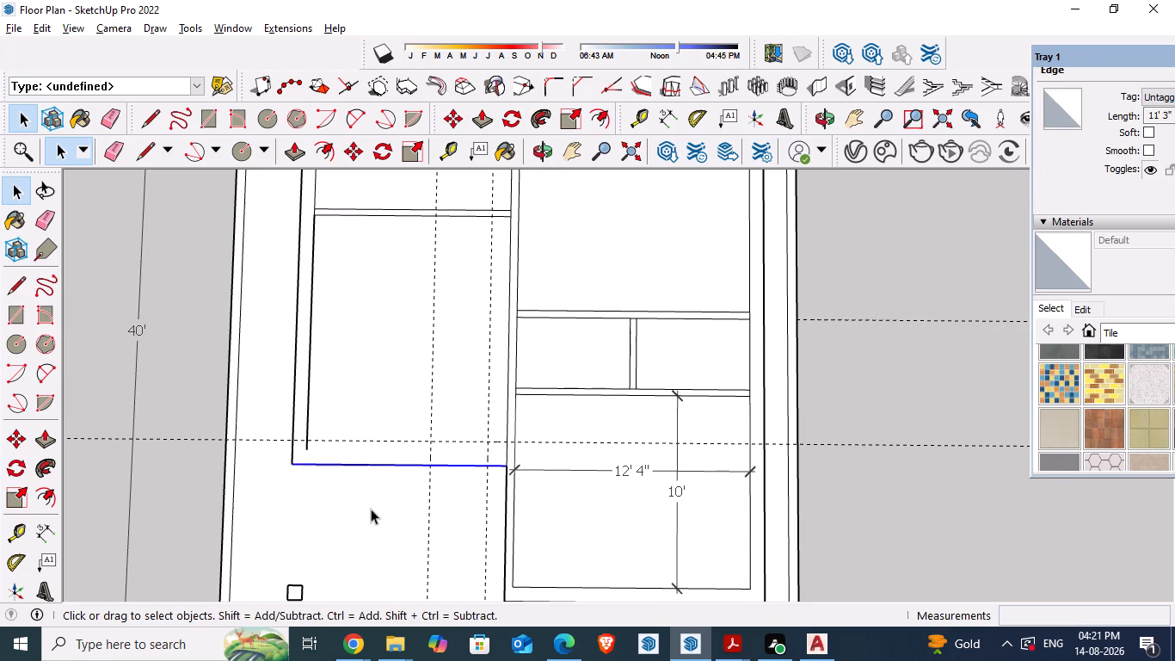
key("t")
key("space")
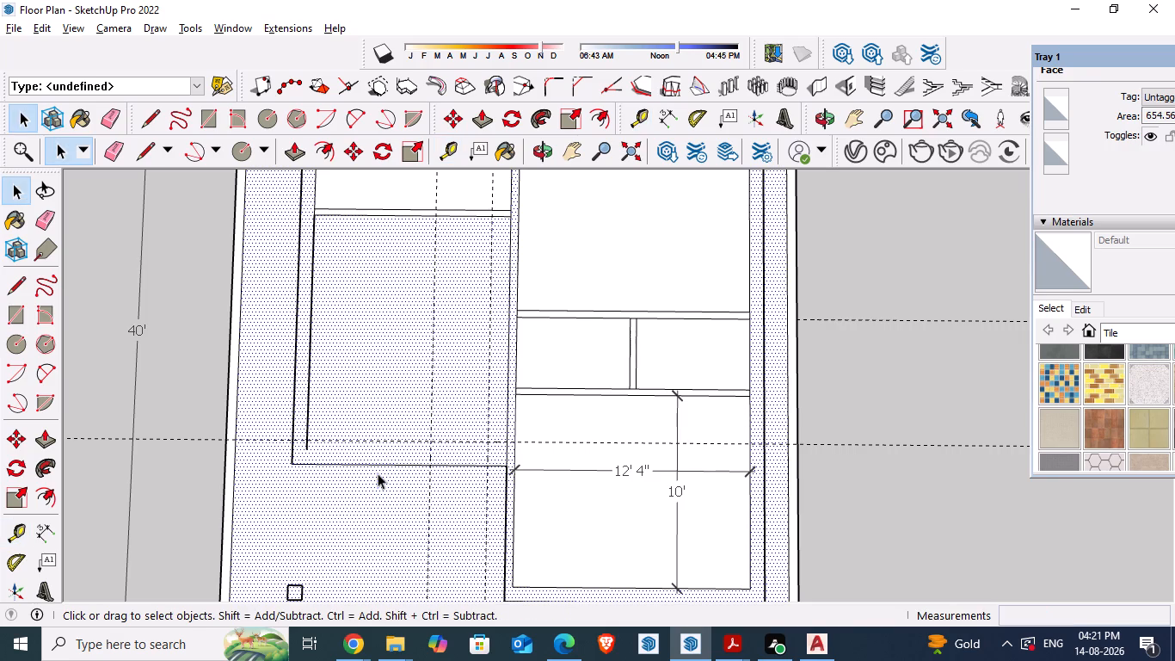
left_click(1012, 501)
key("t")
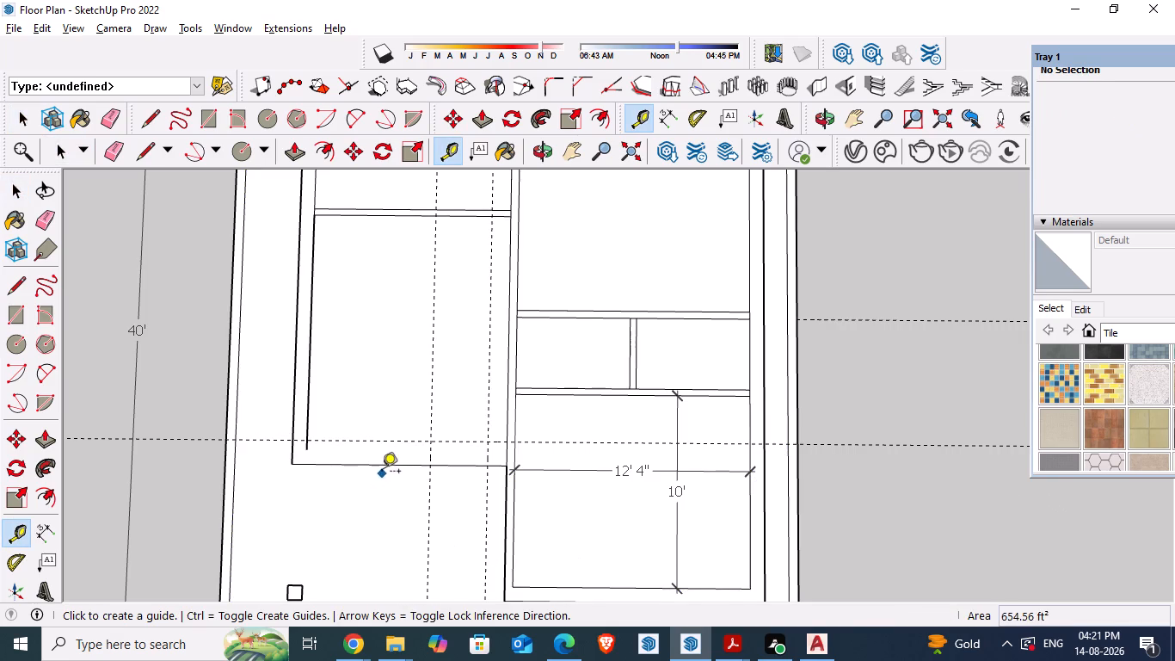
left_click(381, 465)
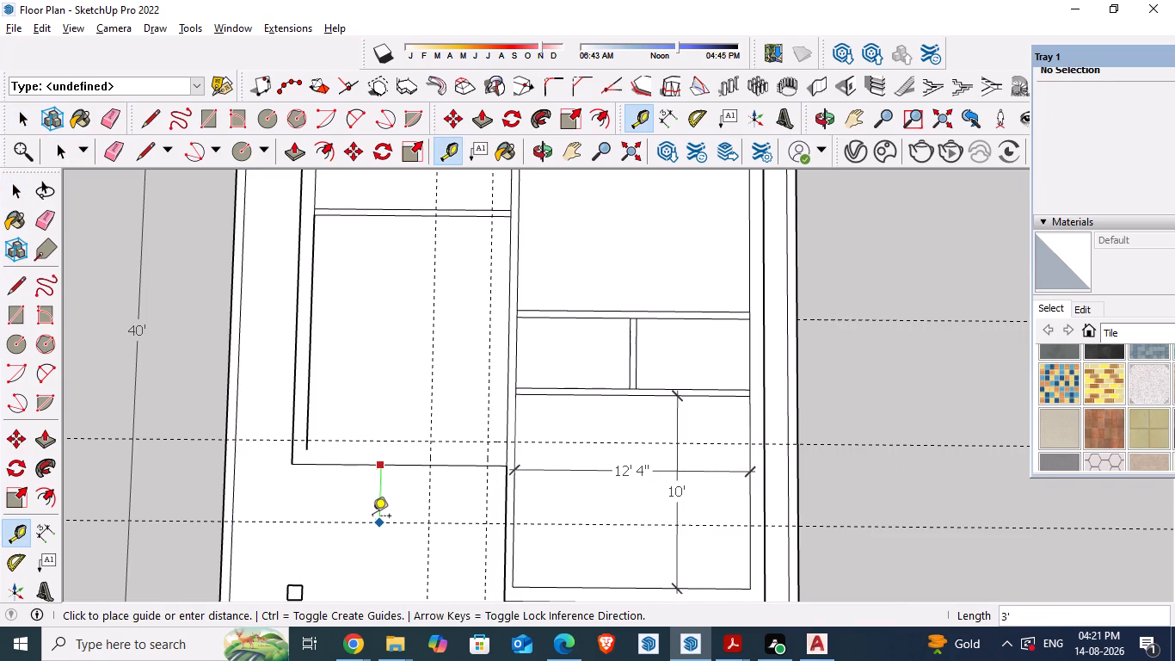
key("9")
key("shift+quotedbl")
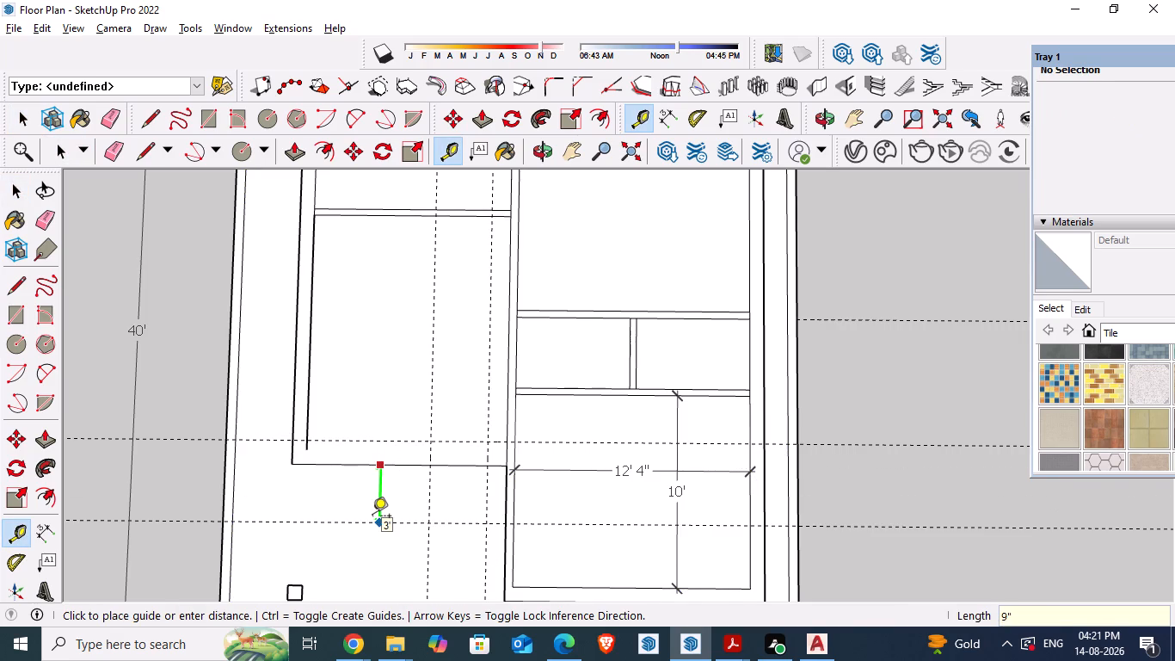
key("Return")
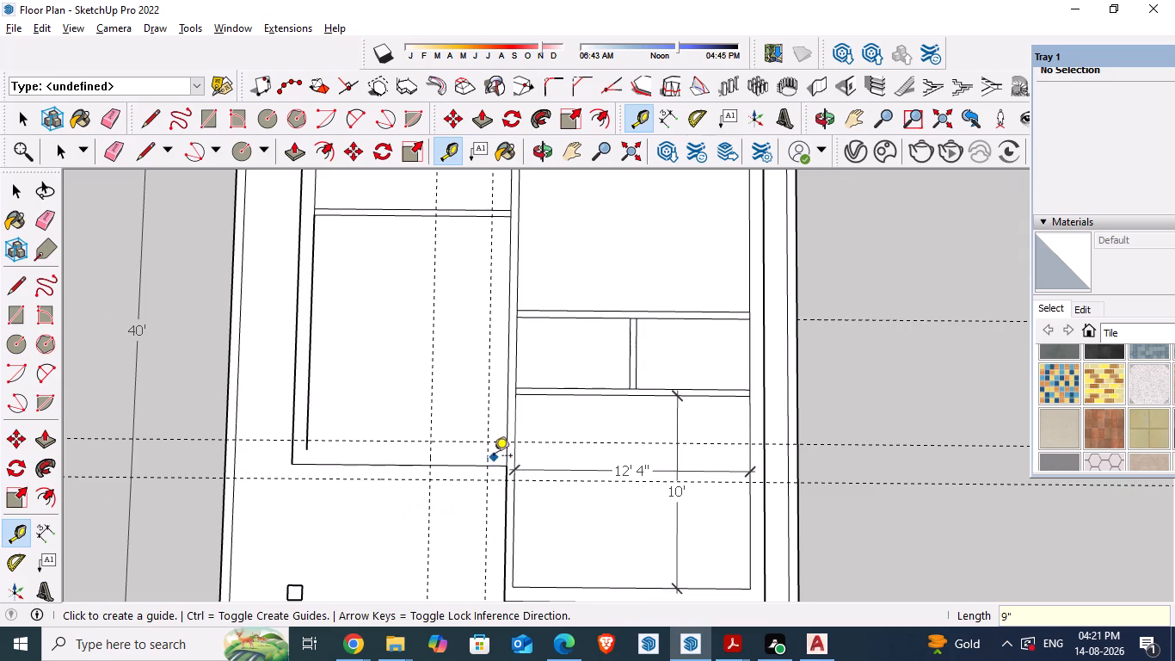
Draw the hall's new parking-side outer wall line along the guide, from the bedroom wall to just past the hall's outer corner.
scroll(494, 457, "up", 1)
key("l")
left_click(509, 486)
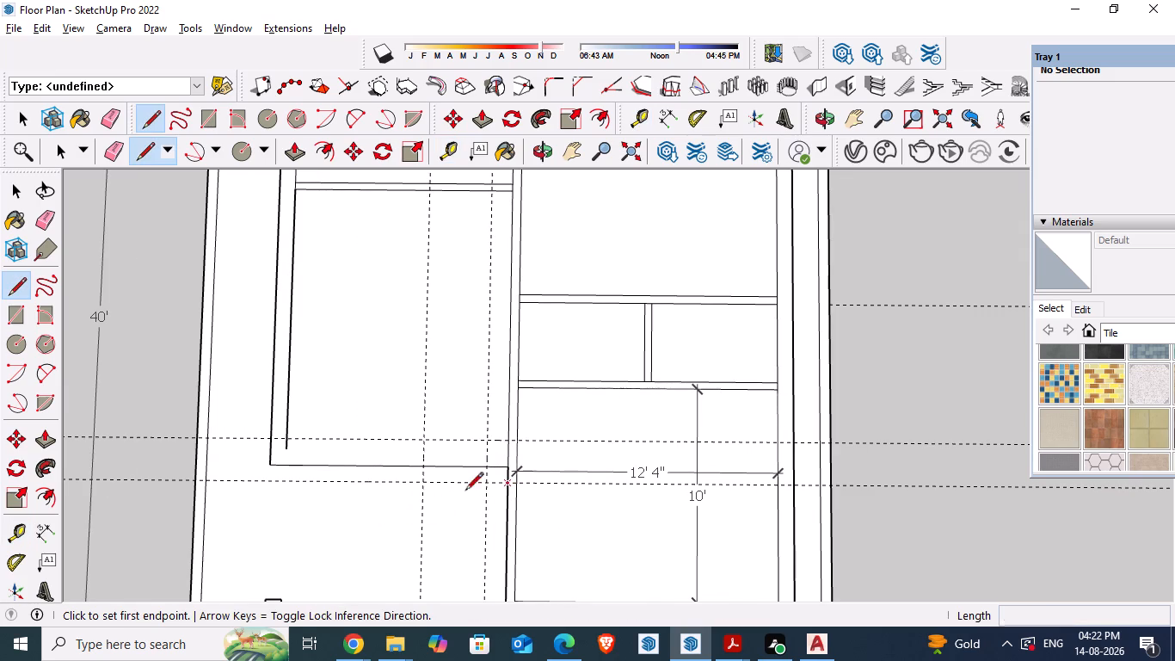
left_click(258, 481)
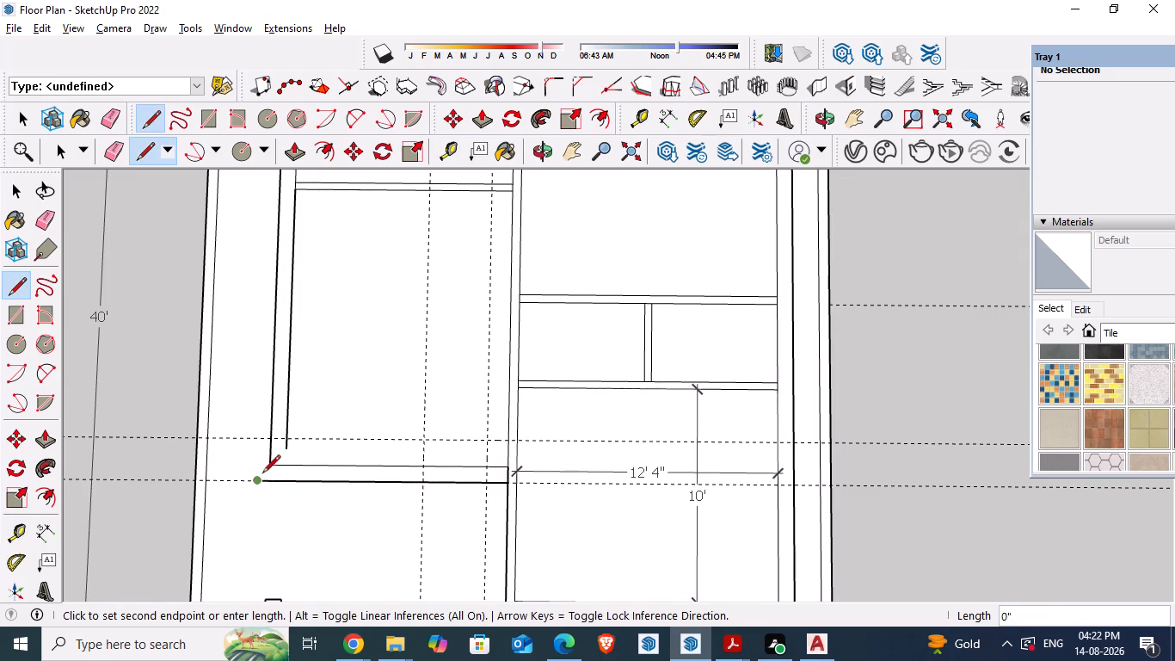
key("space")
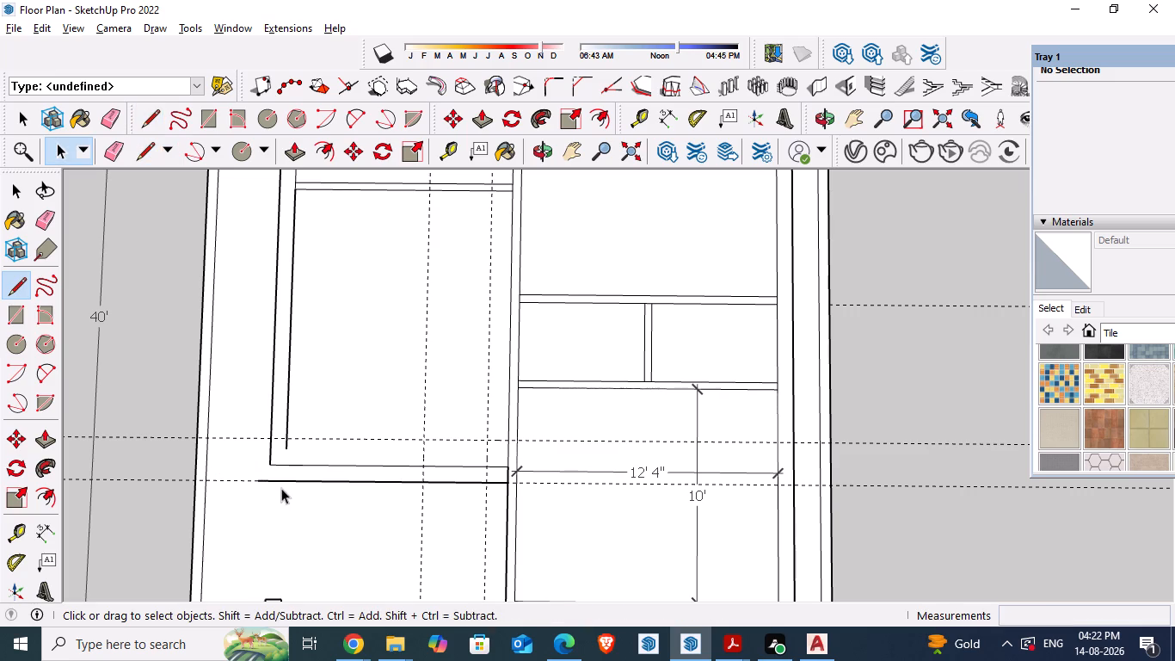
Extend the hall's side wall to the new parking-side line, lengthening its outer face by 9" and its inner face by 1' 6".
key("l")
left_click(272, 463)
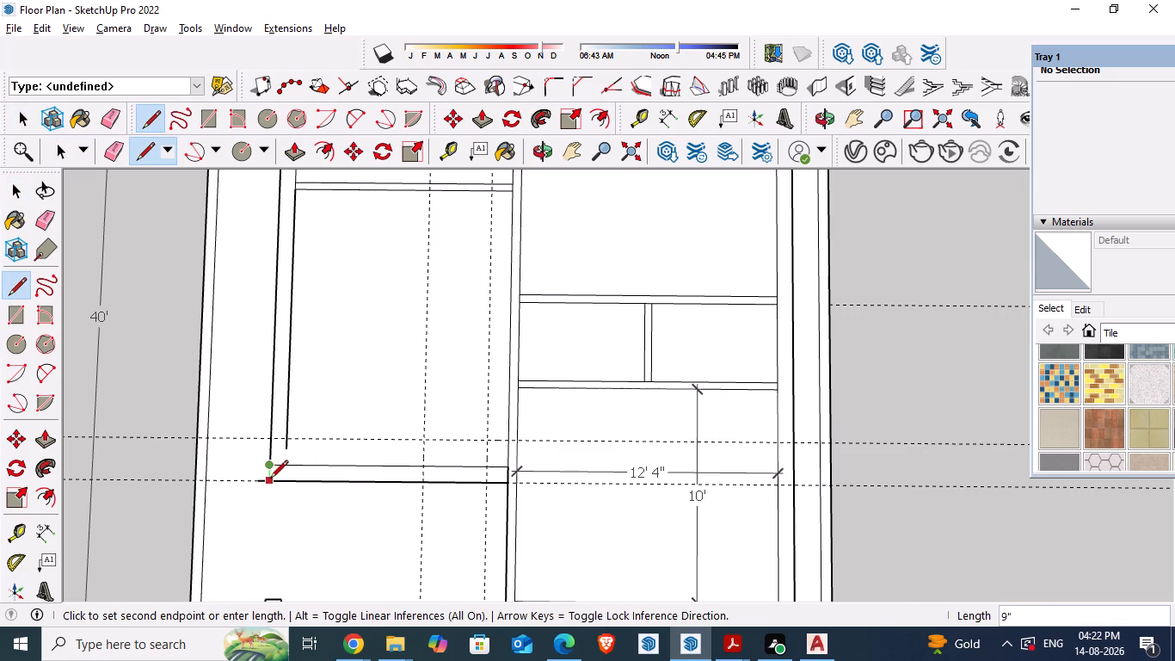
left_click(270, 479)
key("space")
key("l")
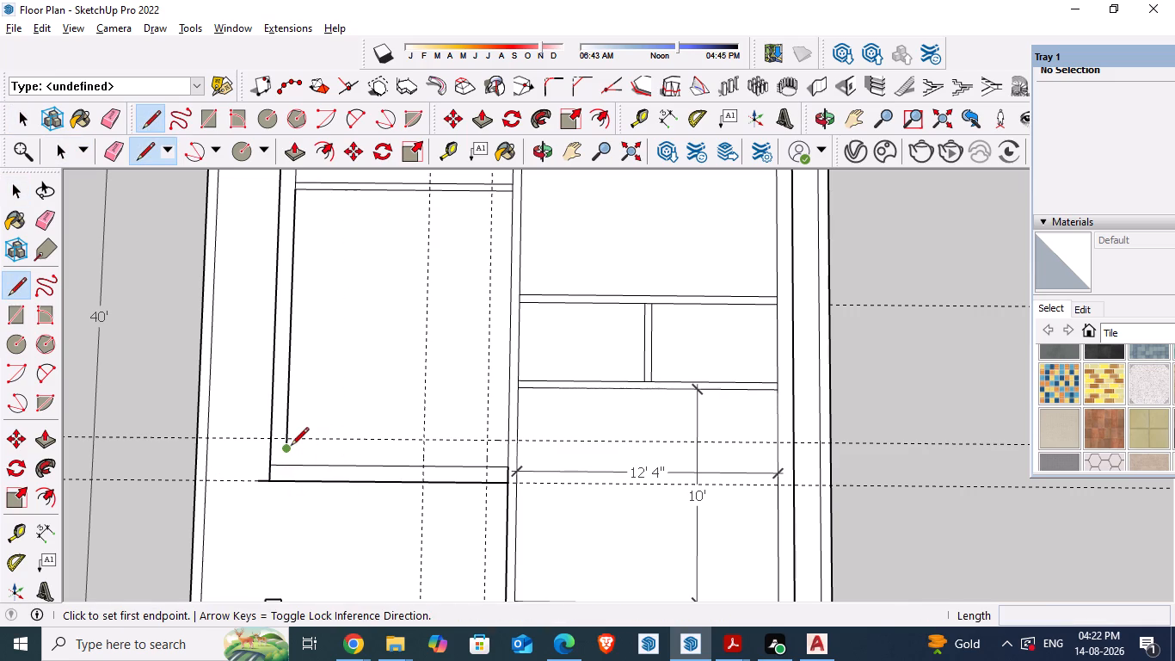
left_click(289, 447)
left_click(282, 477)
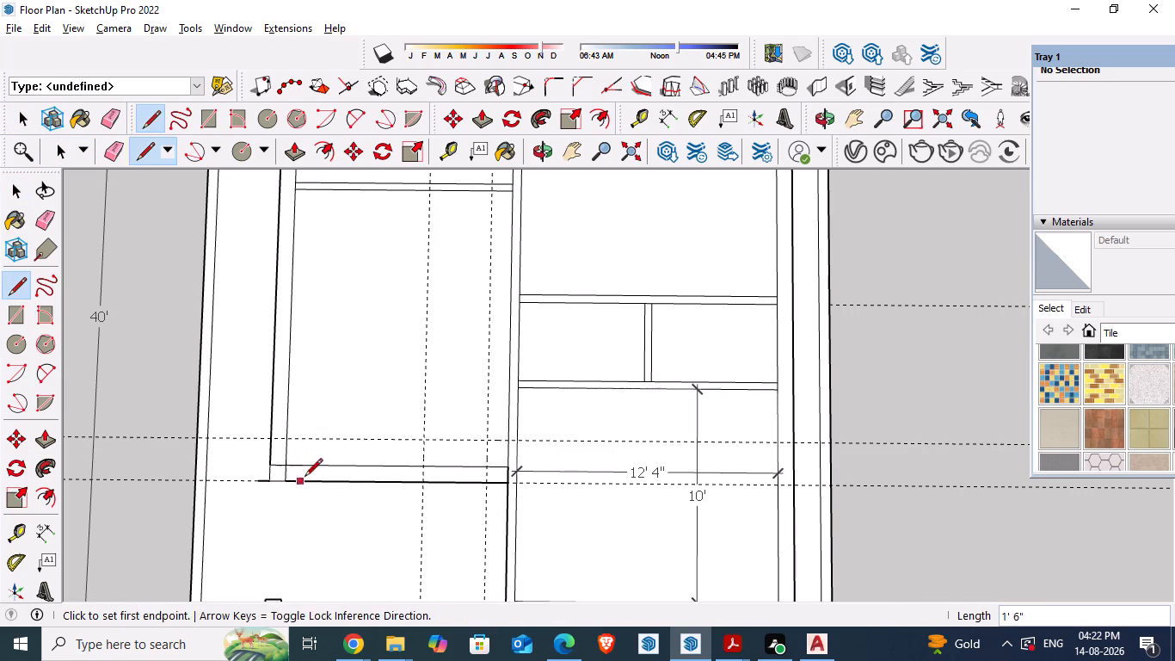
Delete the line overhang past the hall's outer corner and the short edge where the new wall meets the bedroom wall.
key("space")
left_click(259, 477)
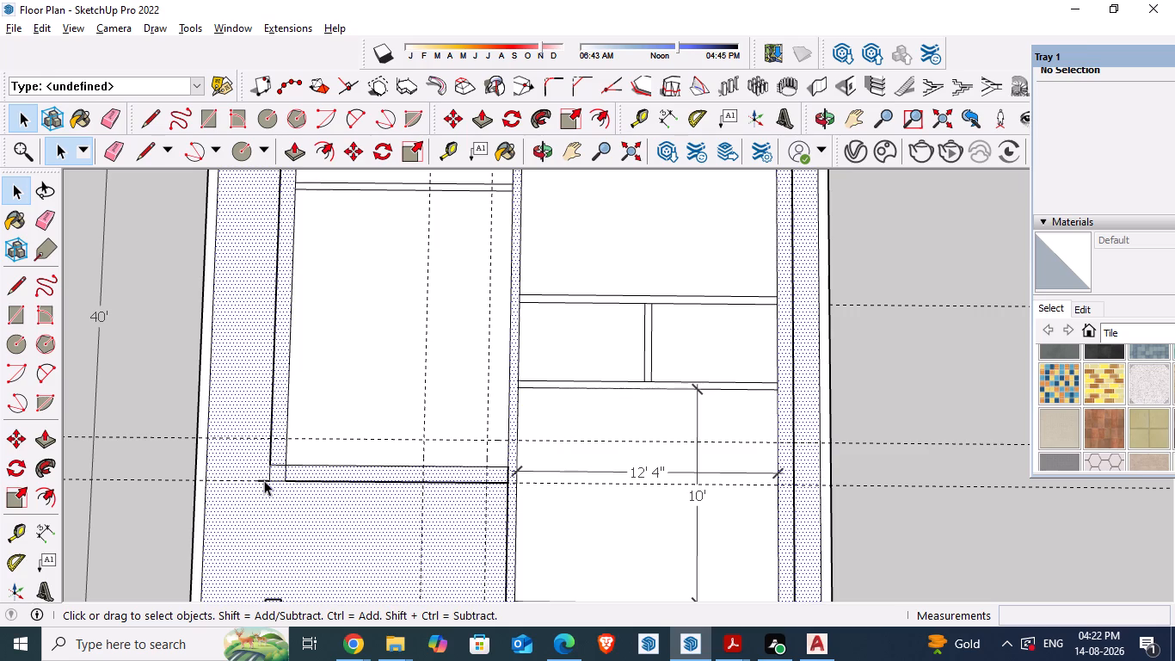
left_click(264, 480)
key("Delete")
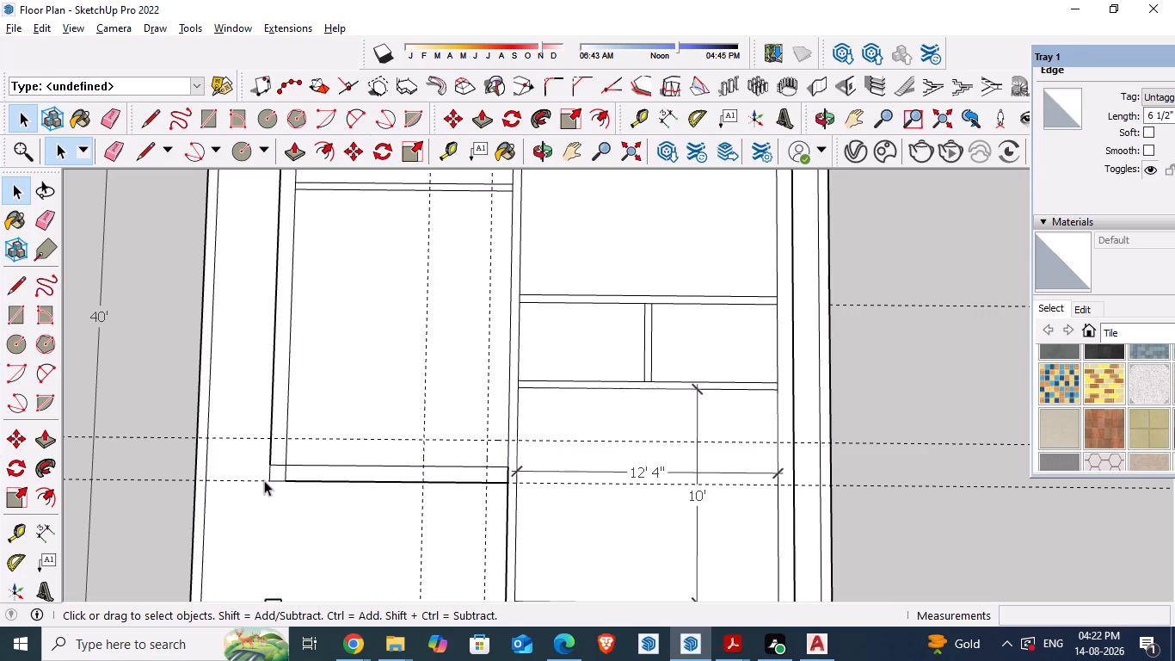
scroll(484, 466, "up", 3)
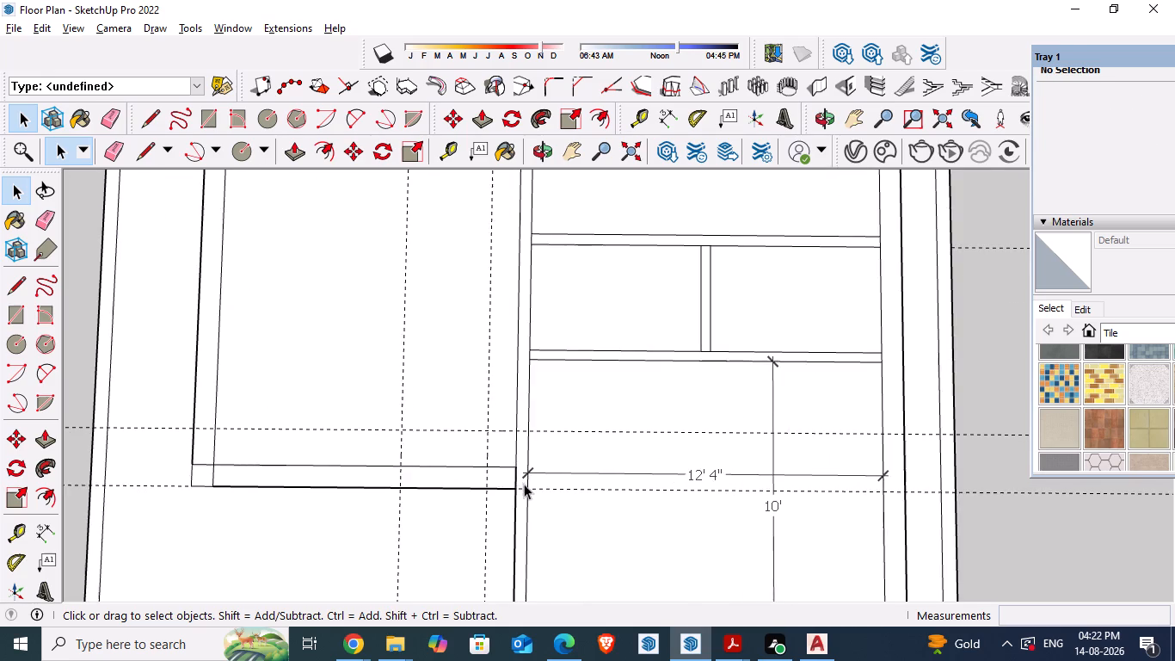
scroll(526, 486, "up", 2)
left_click(514, 476)
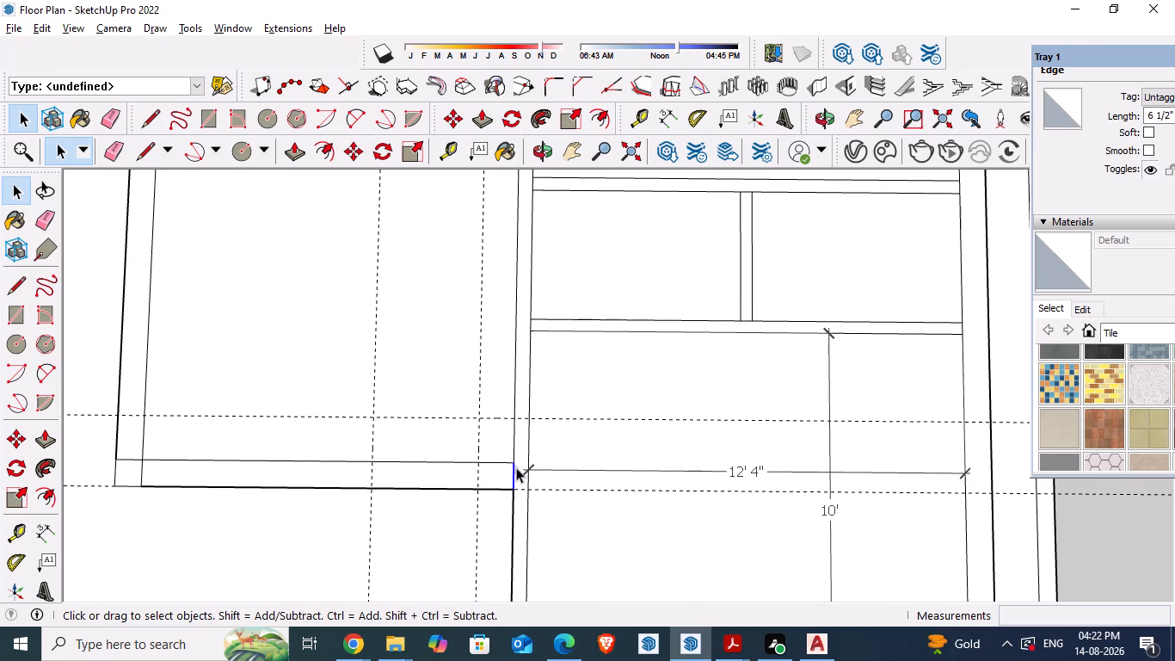
key("Delete")
Erase the two horizontal guides near the hall's parking-side wall and the two vertical guides crossing the hall.
scroll(475, 476, "down", 9)
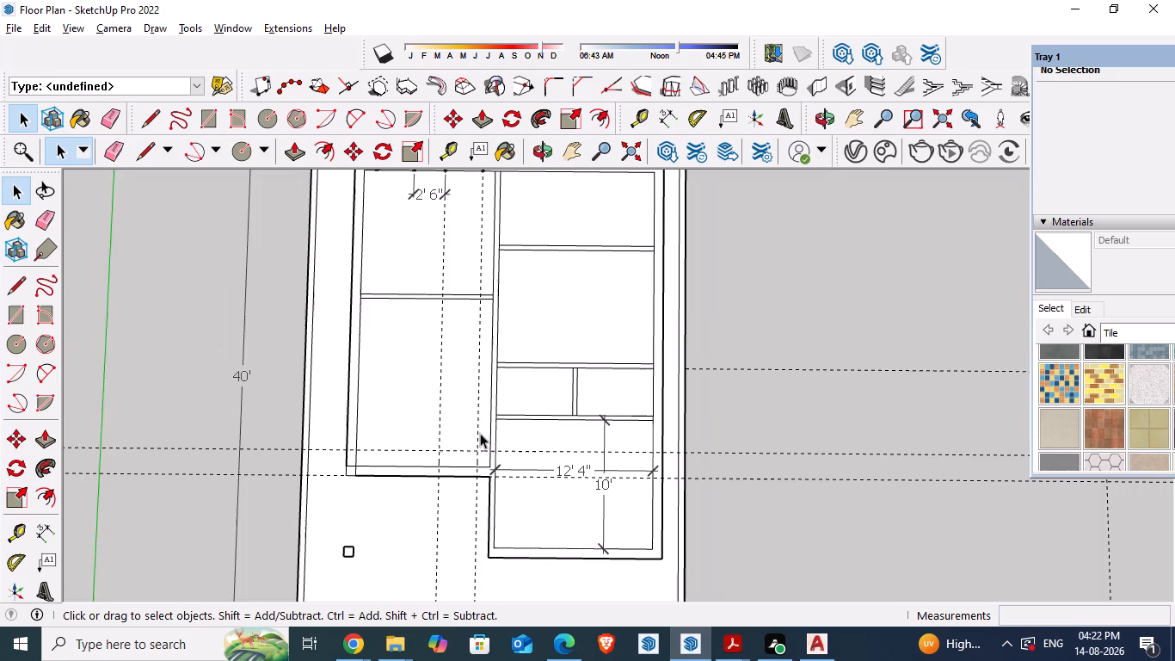
scroll(480, 433, "down", 7)
key("e")
left_click_drag(130, 419, 142, 439)
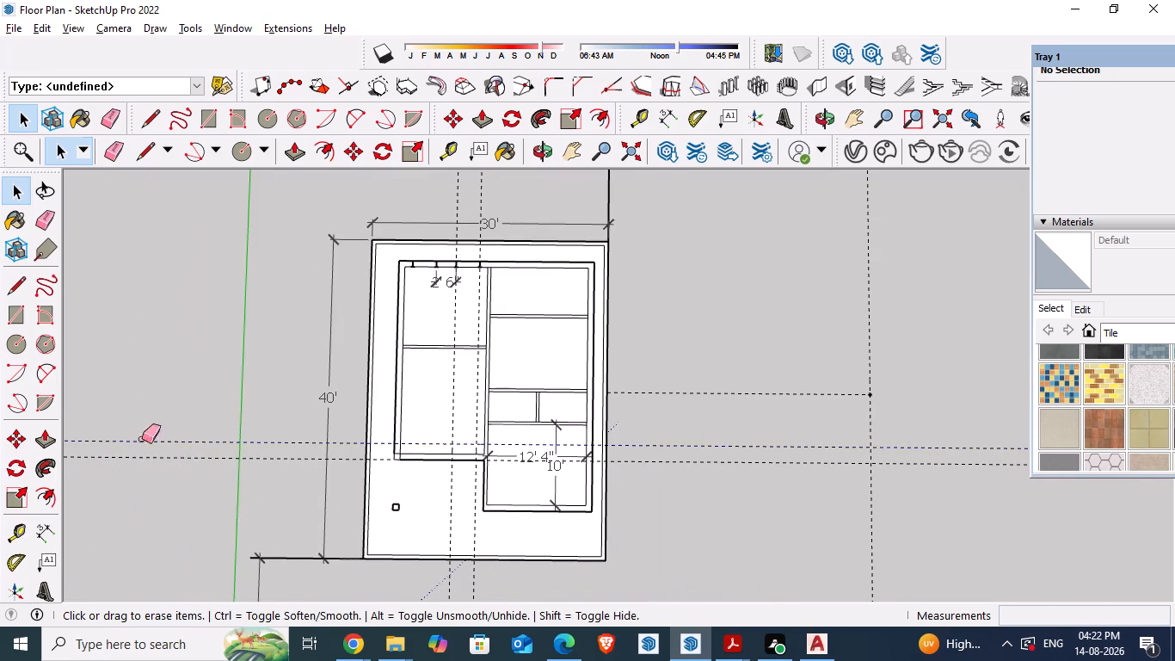
left_click_drag(142, 439, 166, 478)
scroll(389, 492, "down", 5)
left_click_drag(403, 275, 452, 266)
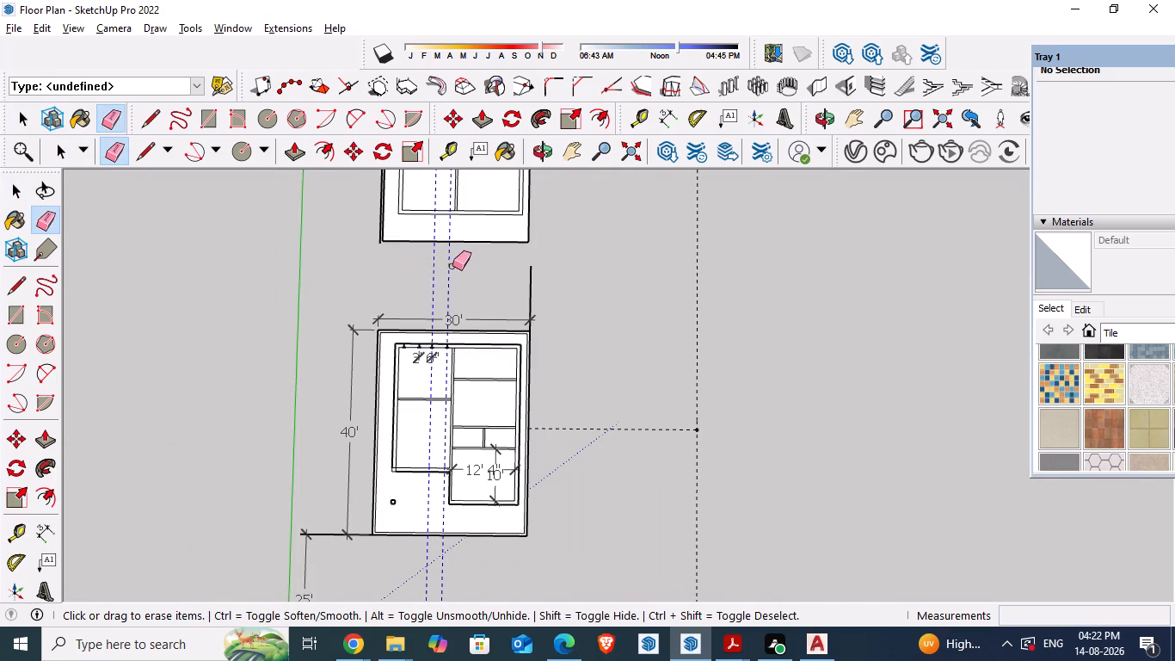
left_click_drag(452, 266, 471, 266)
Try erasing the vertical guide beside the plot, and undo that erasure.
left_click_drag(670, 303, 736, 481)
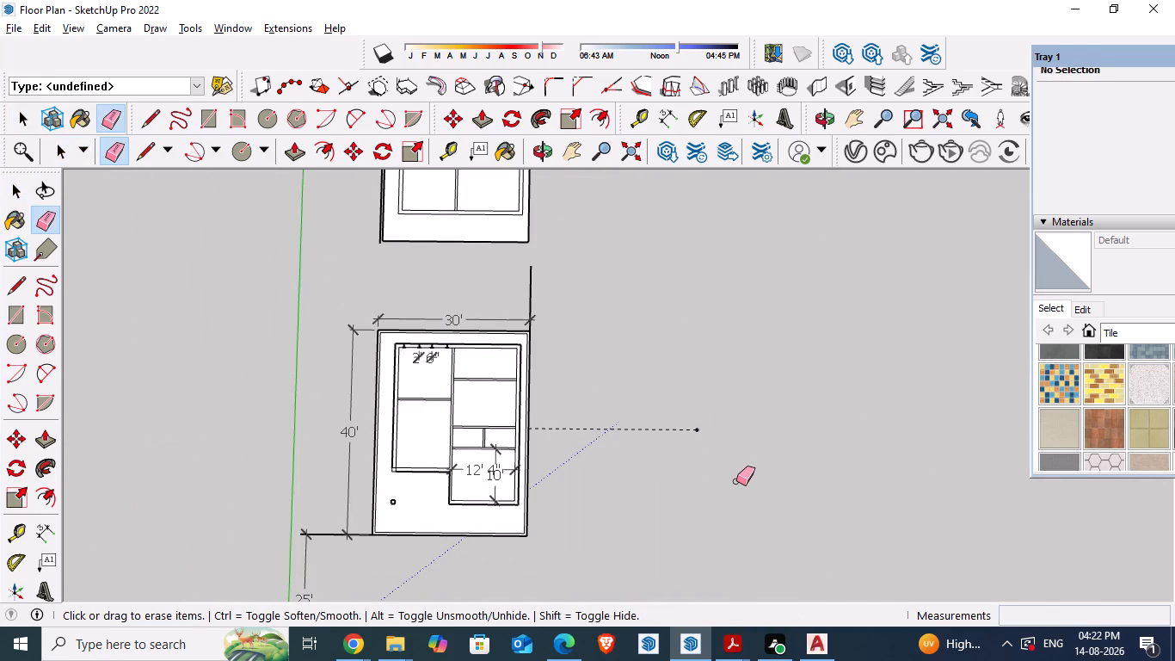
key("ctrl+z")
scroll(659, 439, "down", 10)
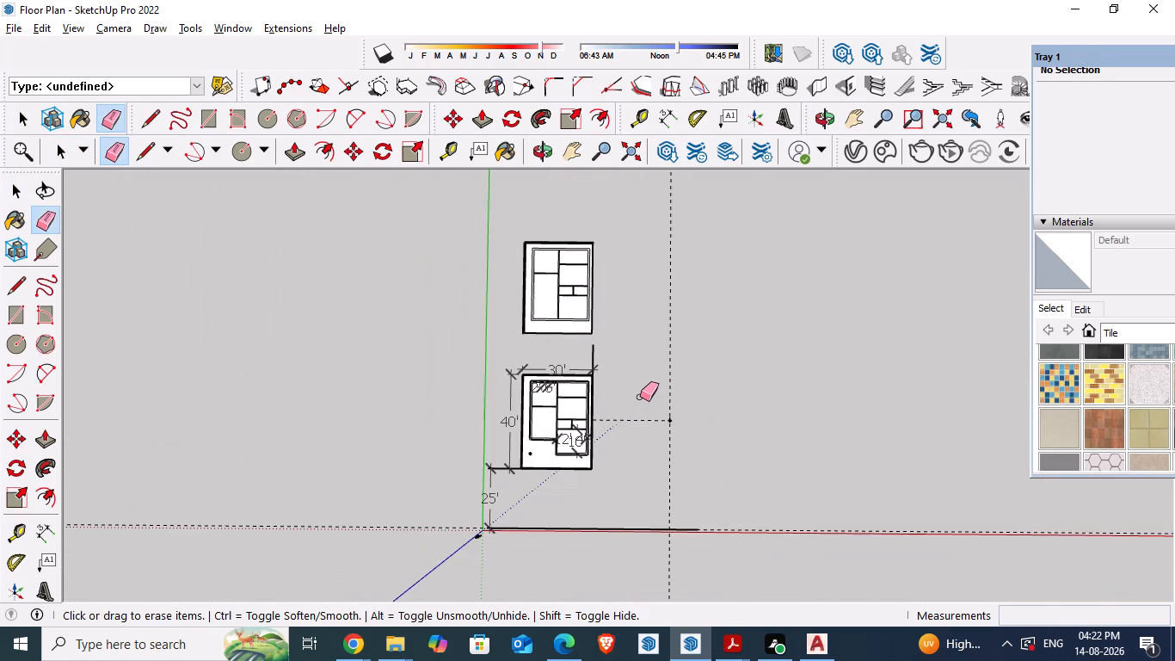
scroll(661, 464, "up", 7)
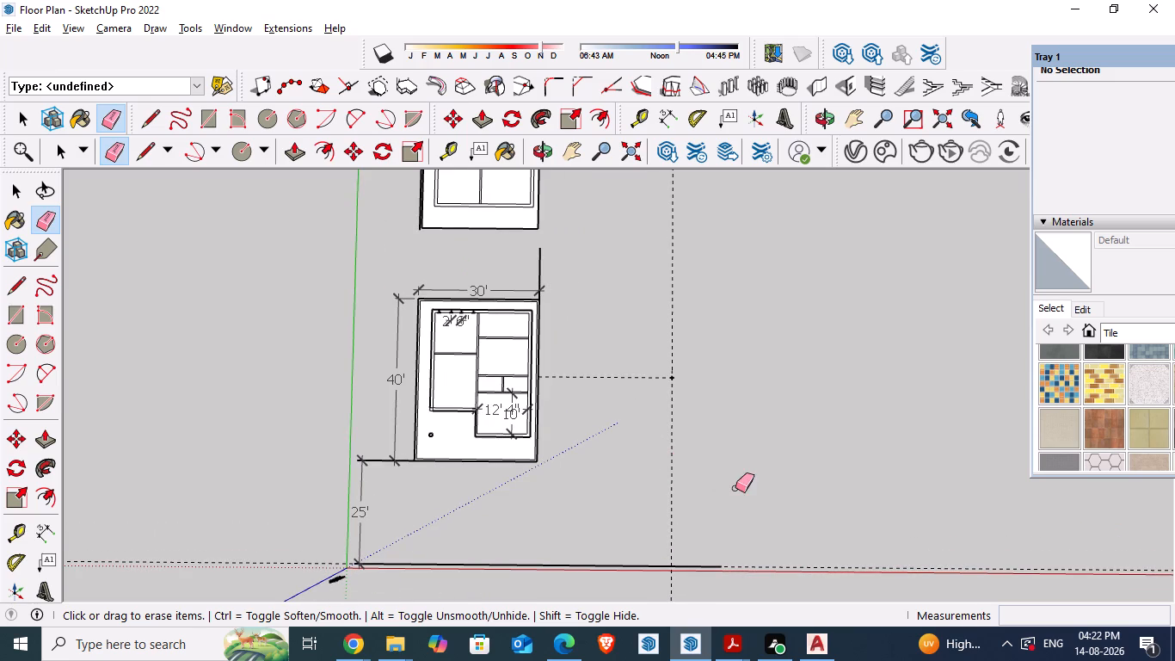
Draw a line about 80' 5" long on the vertical guide beside the plot, starting from the long line near the red axis.
key("space")
type("l")
left_click(674, 569)
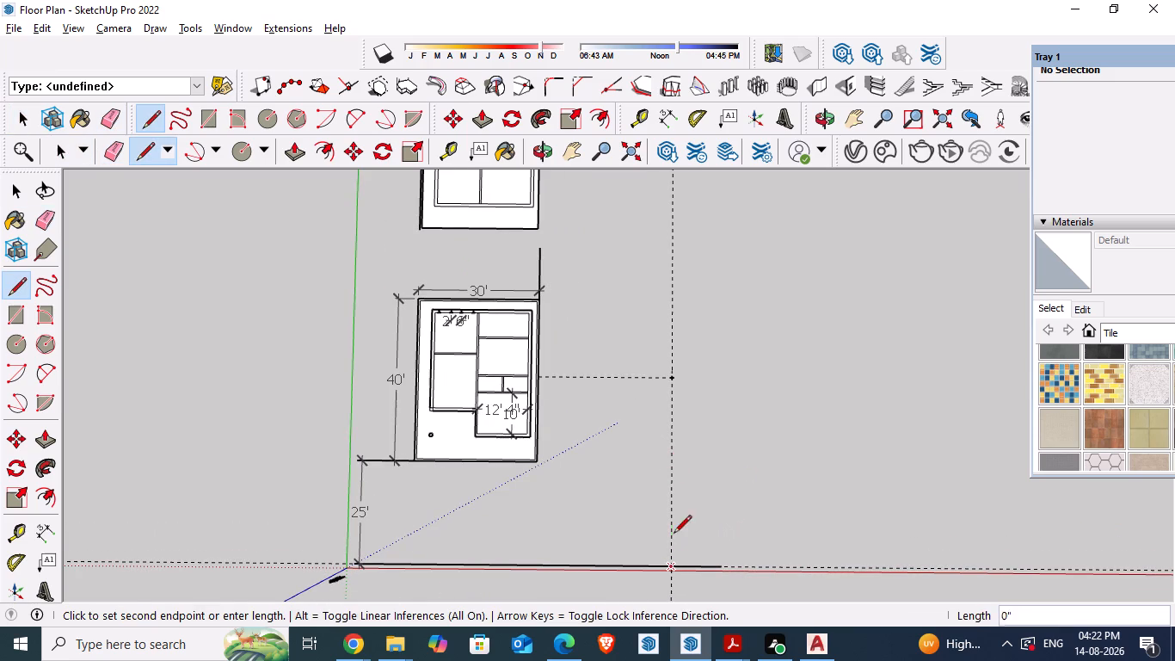
left_click(674, 239)
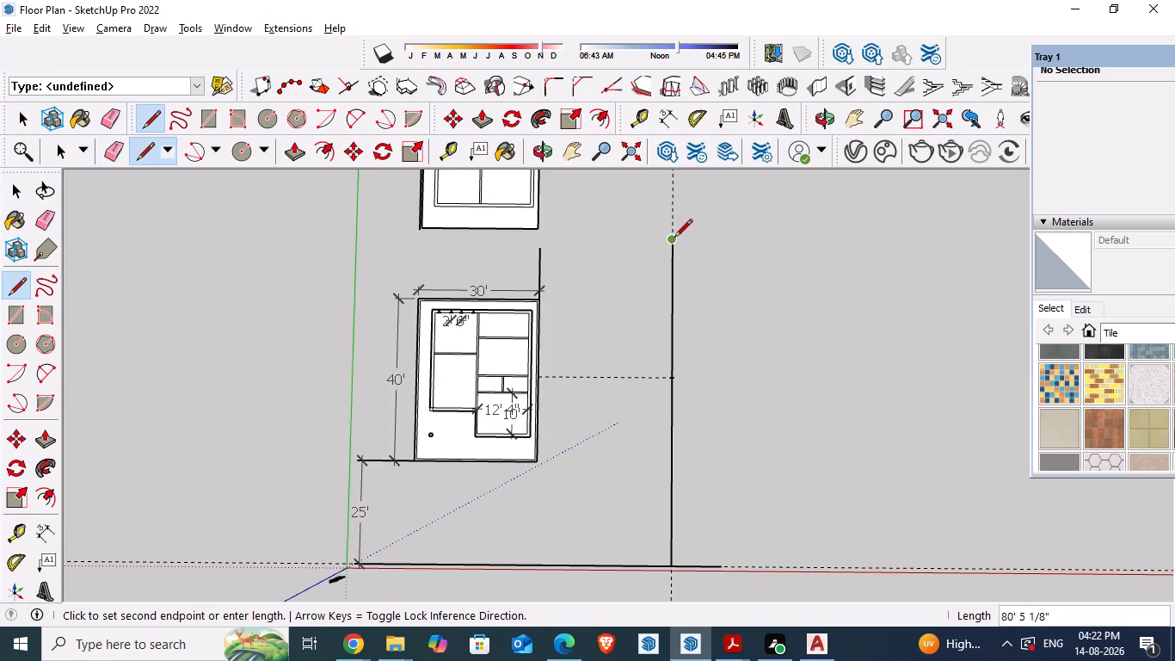
key("space")
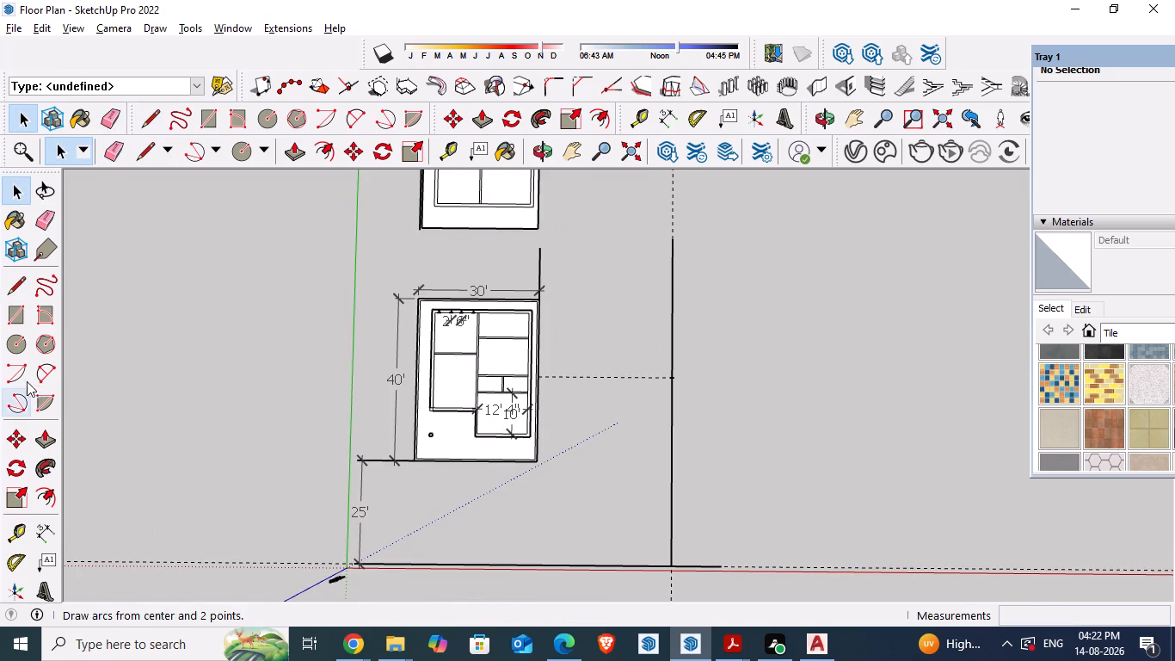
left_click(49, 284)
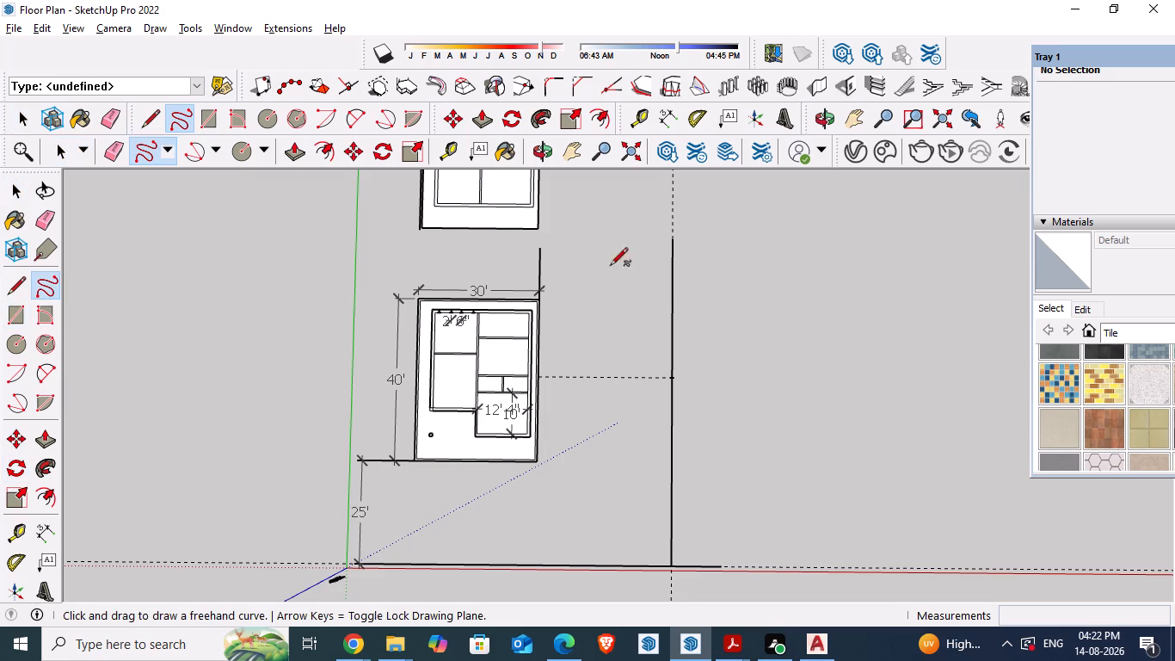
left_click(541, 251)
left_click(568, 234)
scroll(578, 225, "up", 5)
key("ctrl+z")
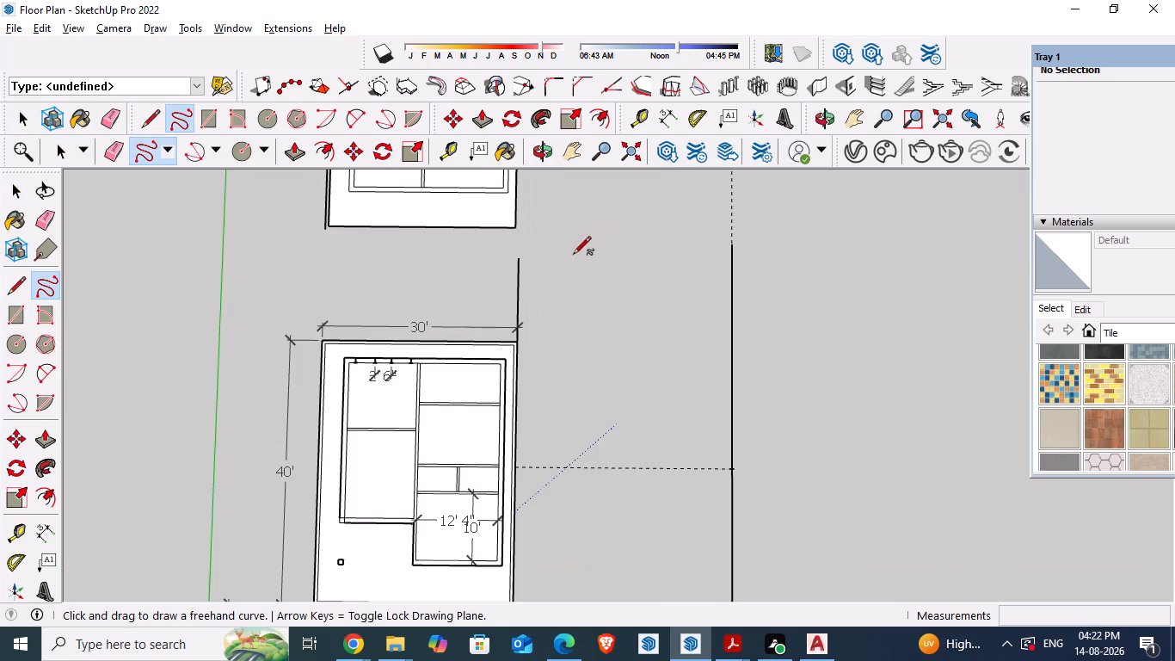
Draw a wavy freehand break line joining the far ends of the plot's extended side line and the new parallel line.
left_click(40, 280)
left_click_drag(519, 263, 692, 257)
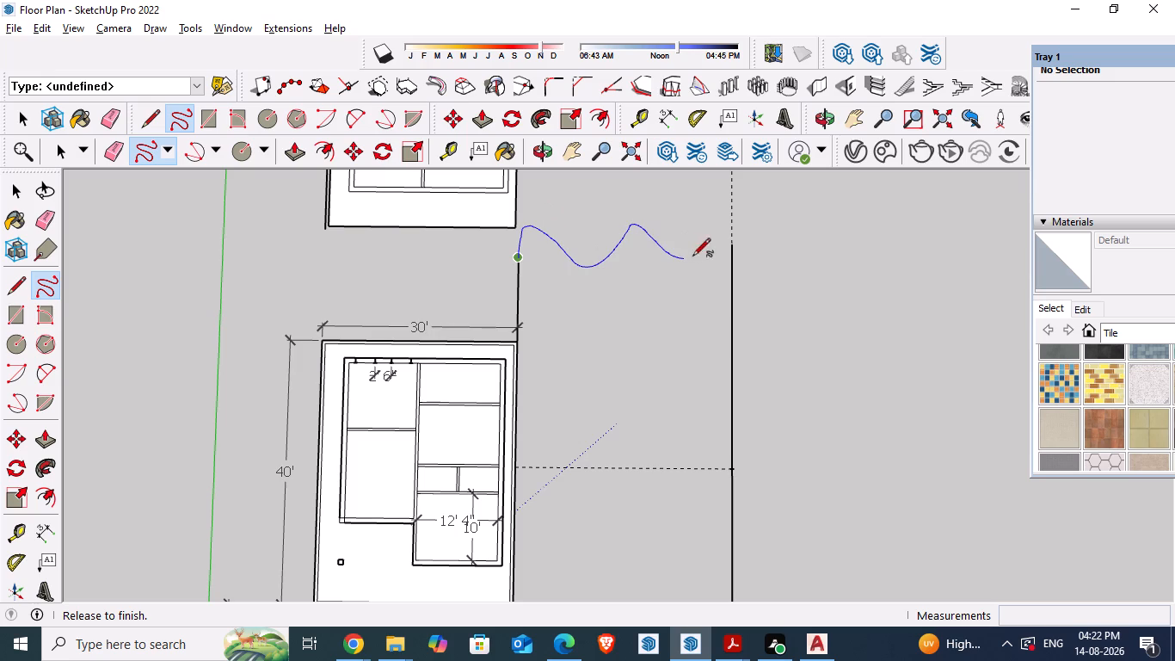
left_click_drag(692, 257, 731, 244)
Draw a wavy freehand break line across the open end of the 25' strip in front of the plot.
scroll(475, 272, "down", 9)
scroll(368, 500, "up", 9)
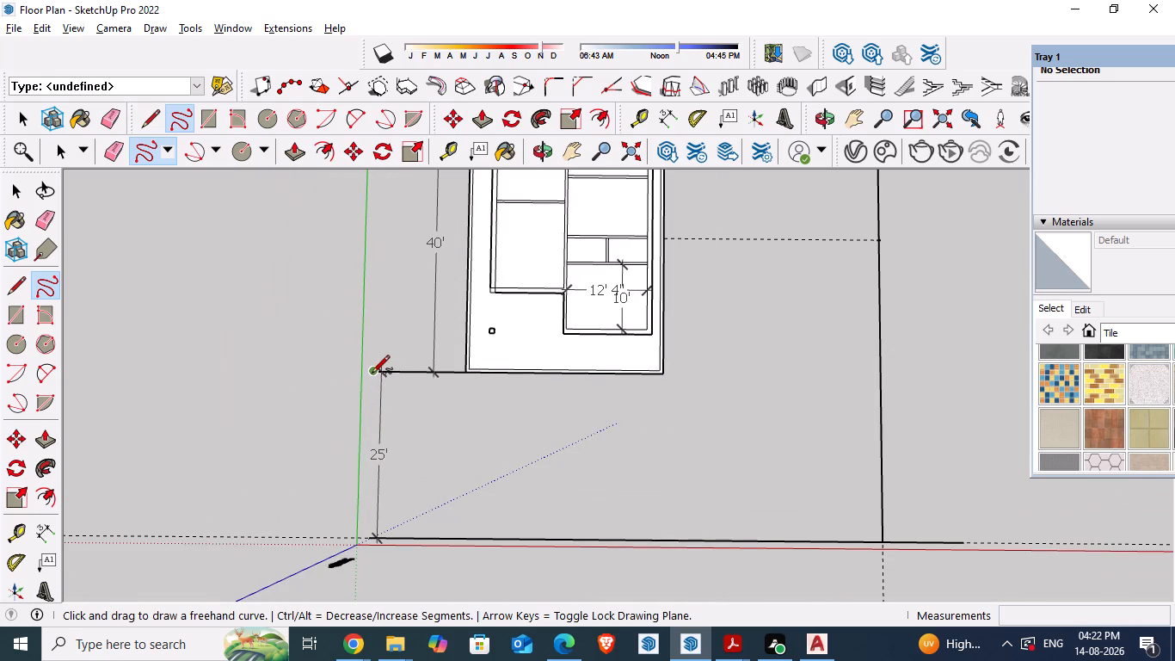
left_click_drag(372, 374, 382, 467)
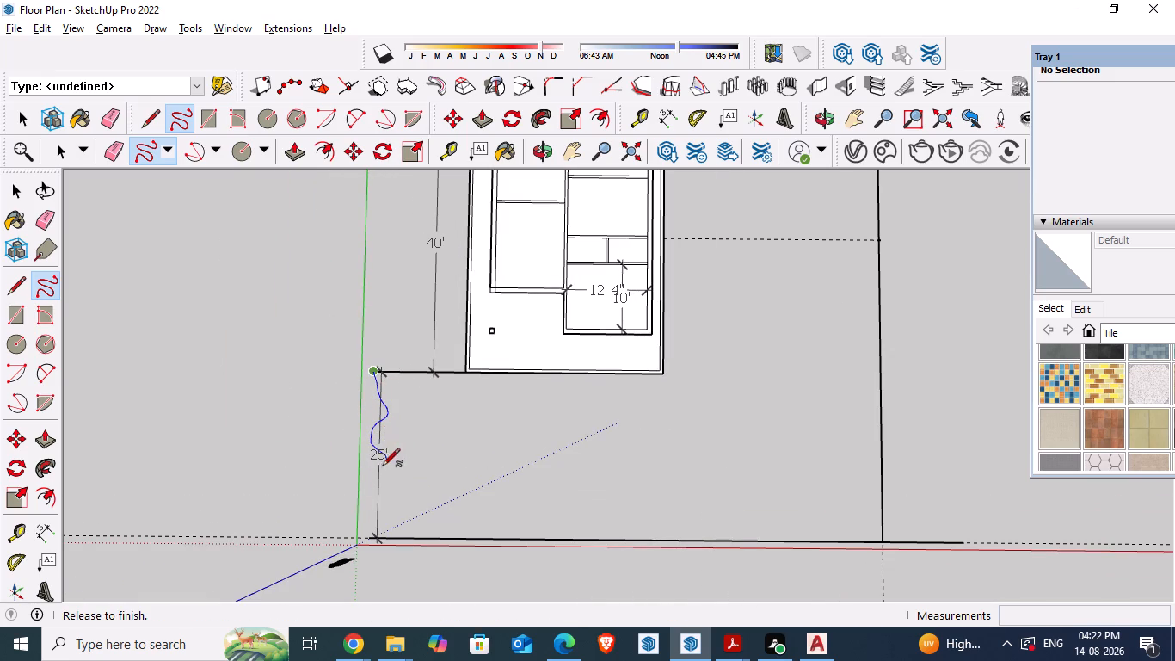
left_click_drag(382, 467, 372, 540)
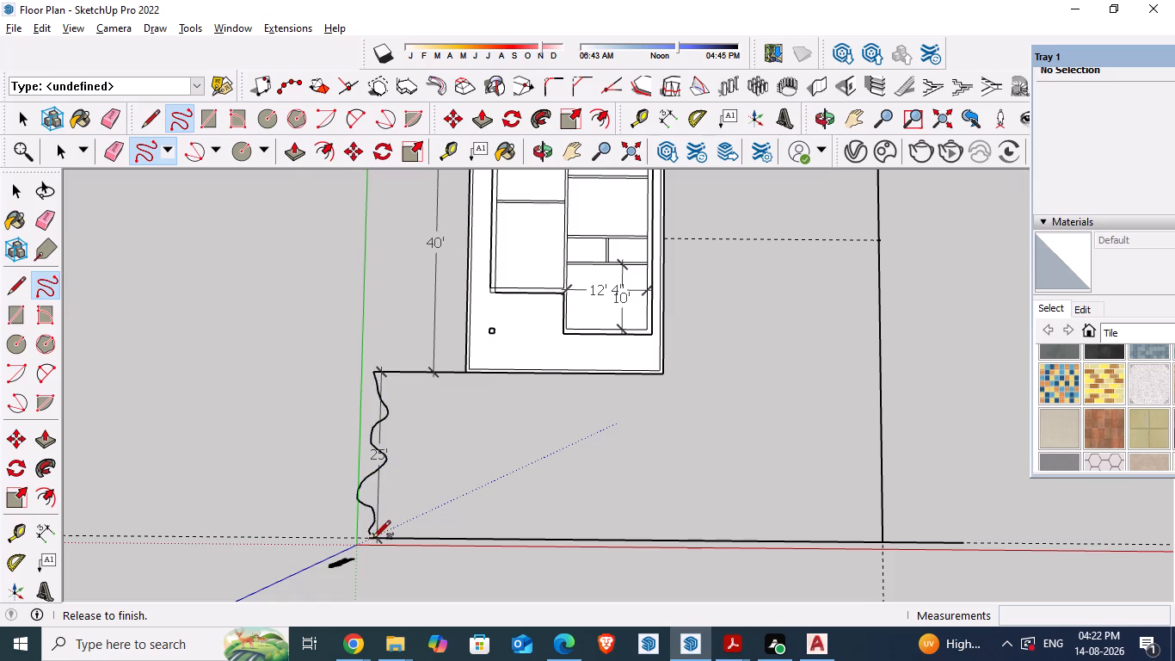
key("space")
left_click(551, 479)
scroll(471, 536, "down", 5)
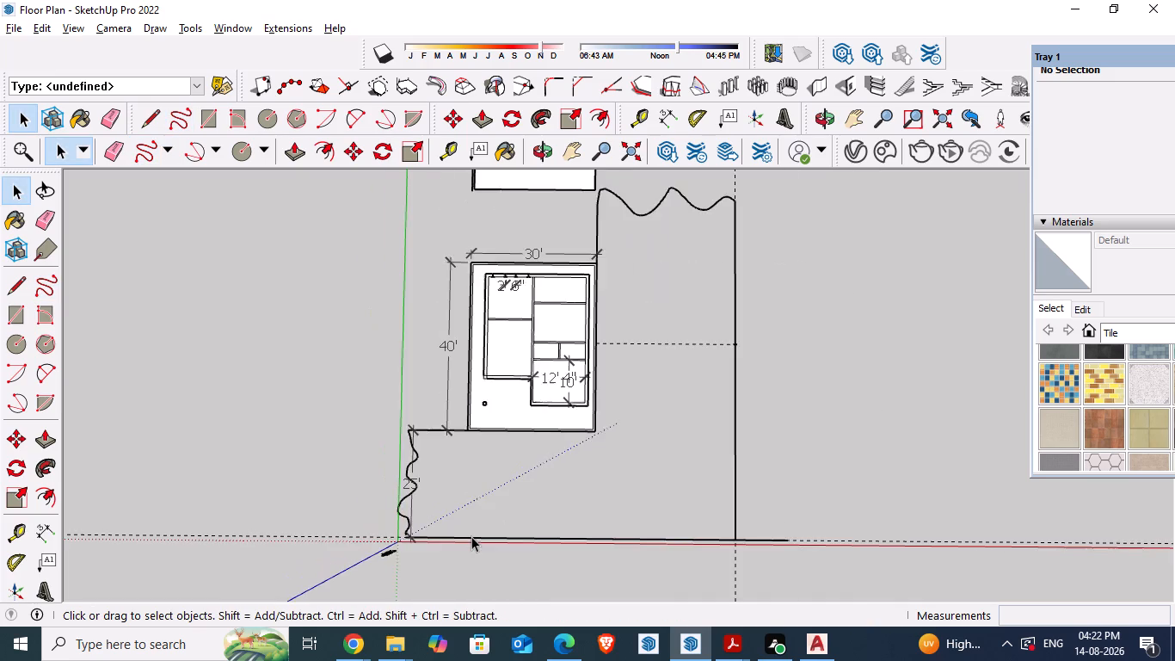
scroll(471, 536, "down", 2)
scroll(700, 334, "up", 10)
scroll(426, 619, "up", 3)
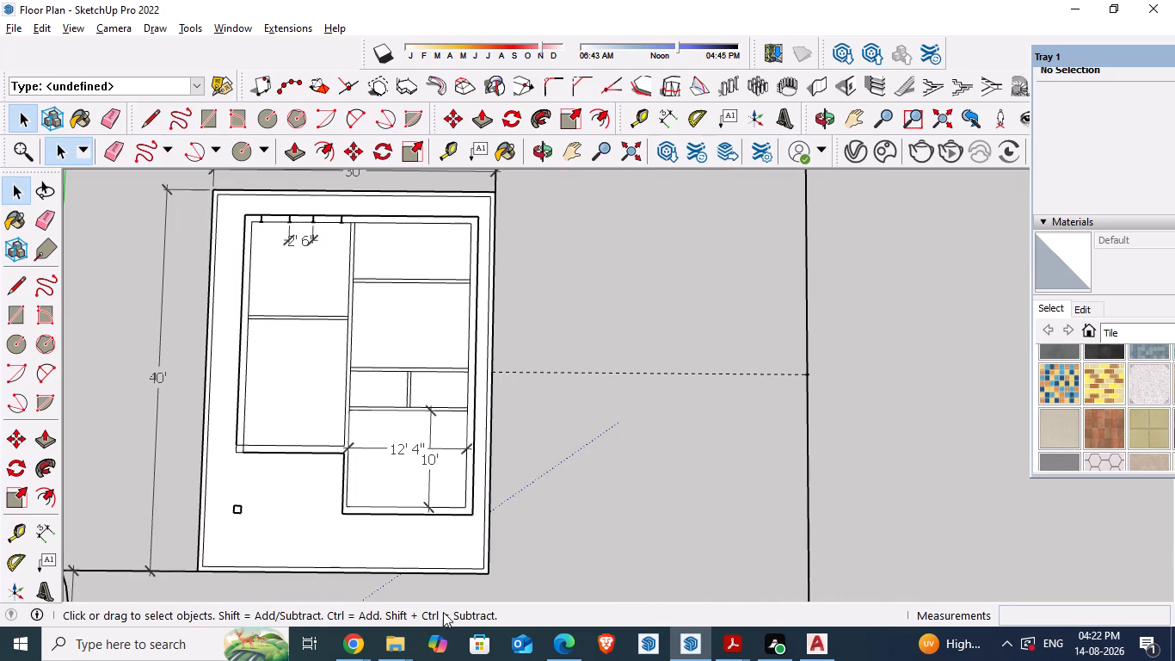
Draw a short line of about 6 11/16" joining the wavy break line's loose end to the long line near the red axis.
scroll(443, 612, "up", 1)
scroll(479, 475, "down", 5)
scroll(194, 537, "up", 15)
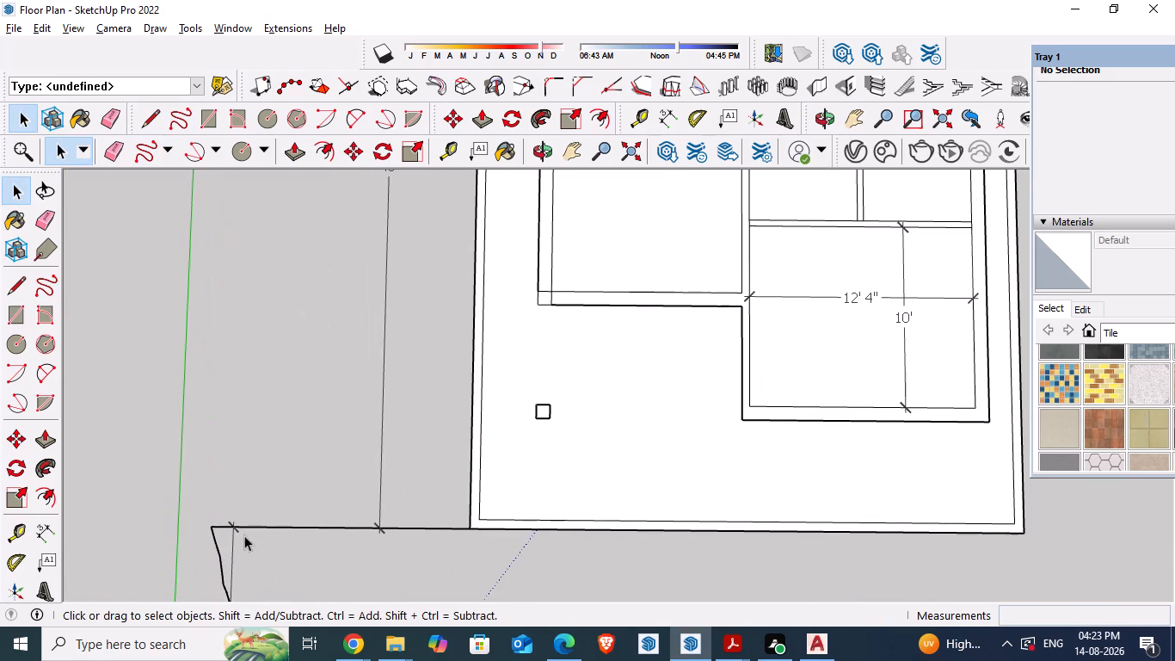
left_click(217, 547)
scroll(270, 359, "down", 11)
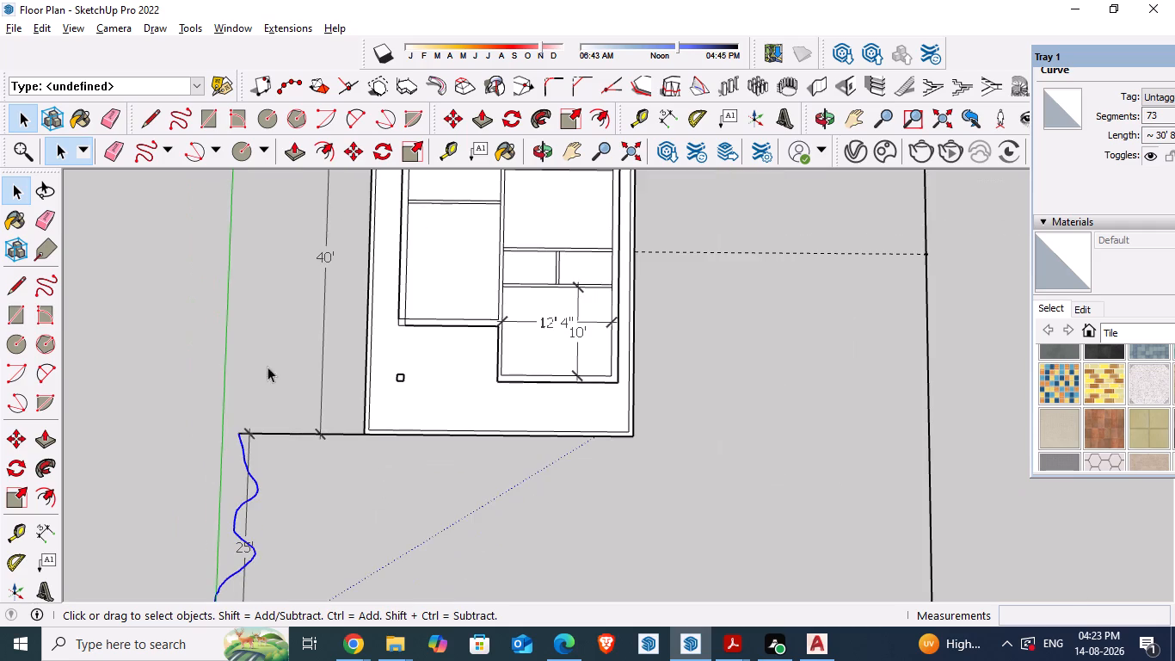
scroll(246, 409, "down", 5)
scroll(244, 602, "up", 12)
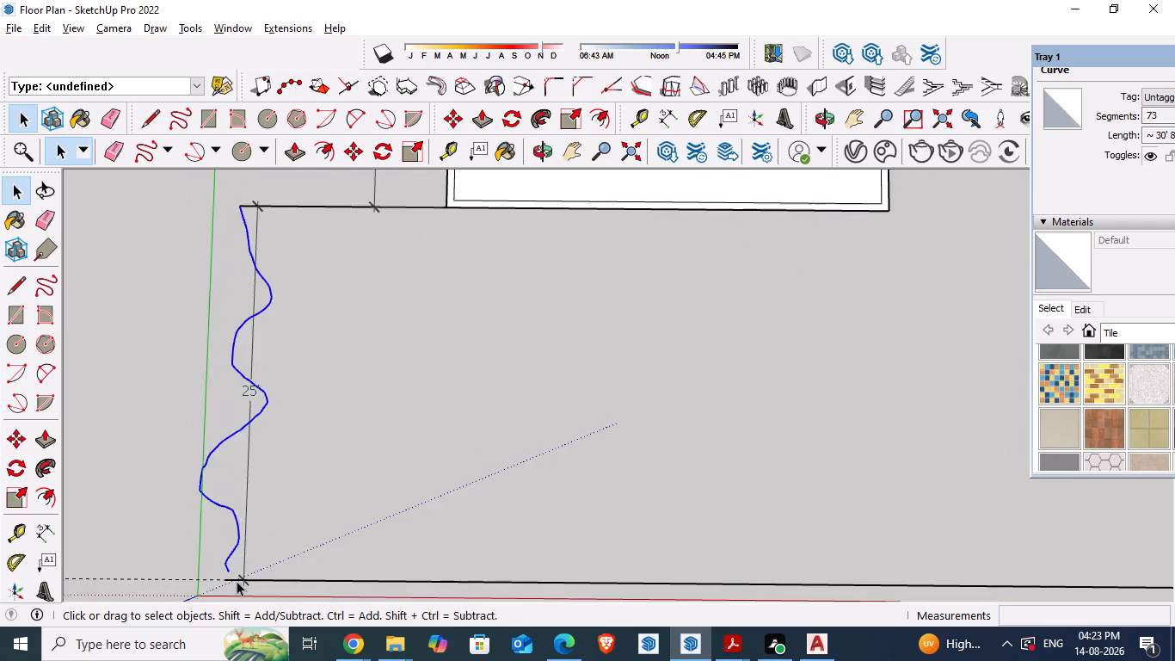
scroll(237, 581, "up", 10)
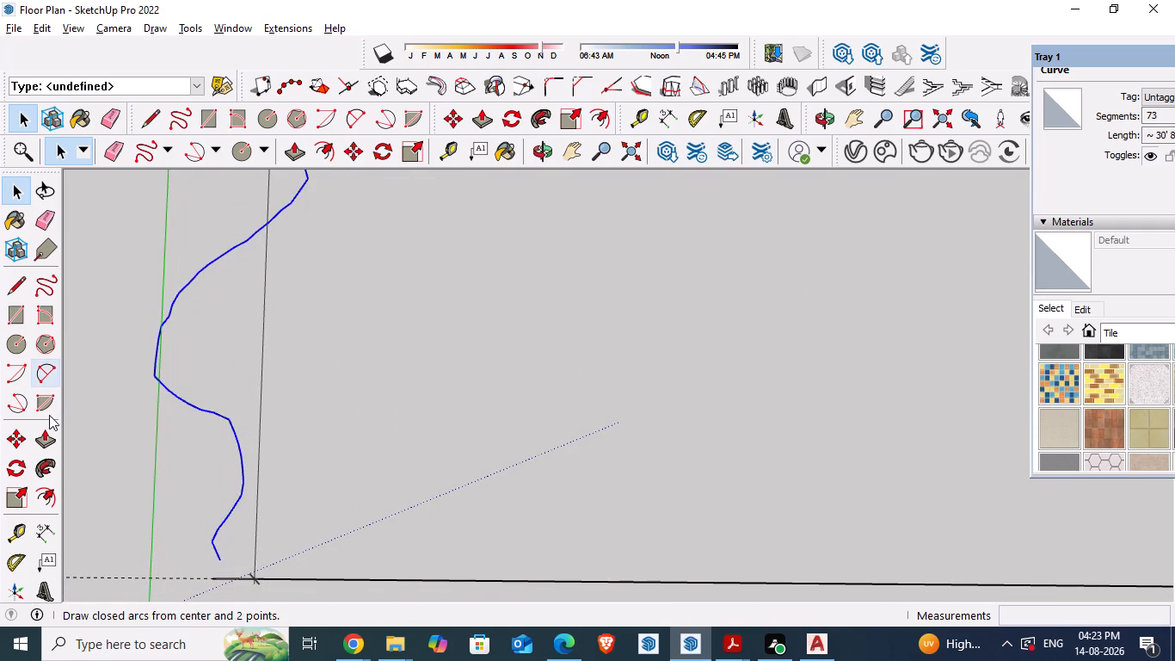
key("l")
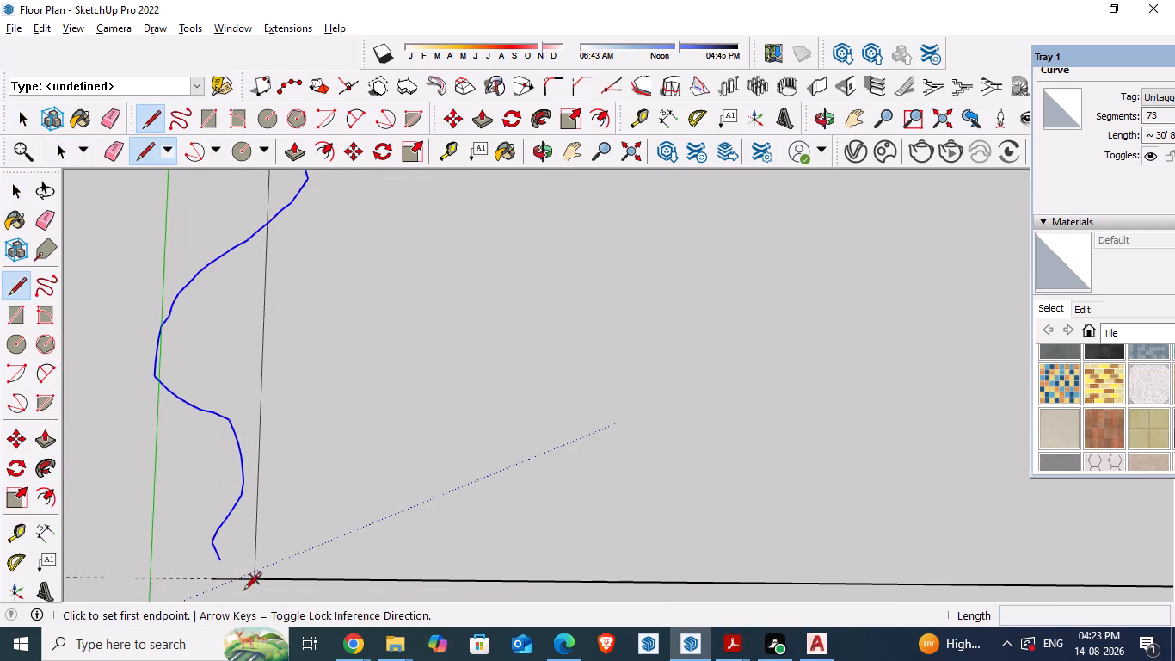
left_click(221, 560)
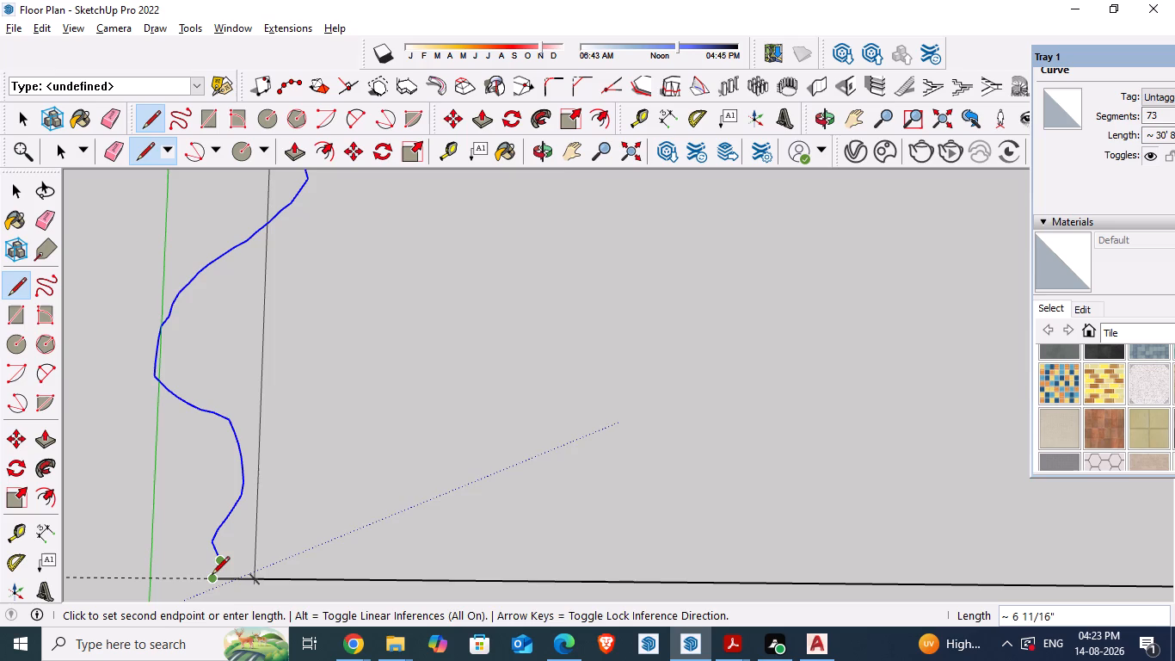
left_click(212, 576)
key("space")
scroll(206, 557, "down", 15)
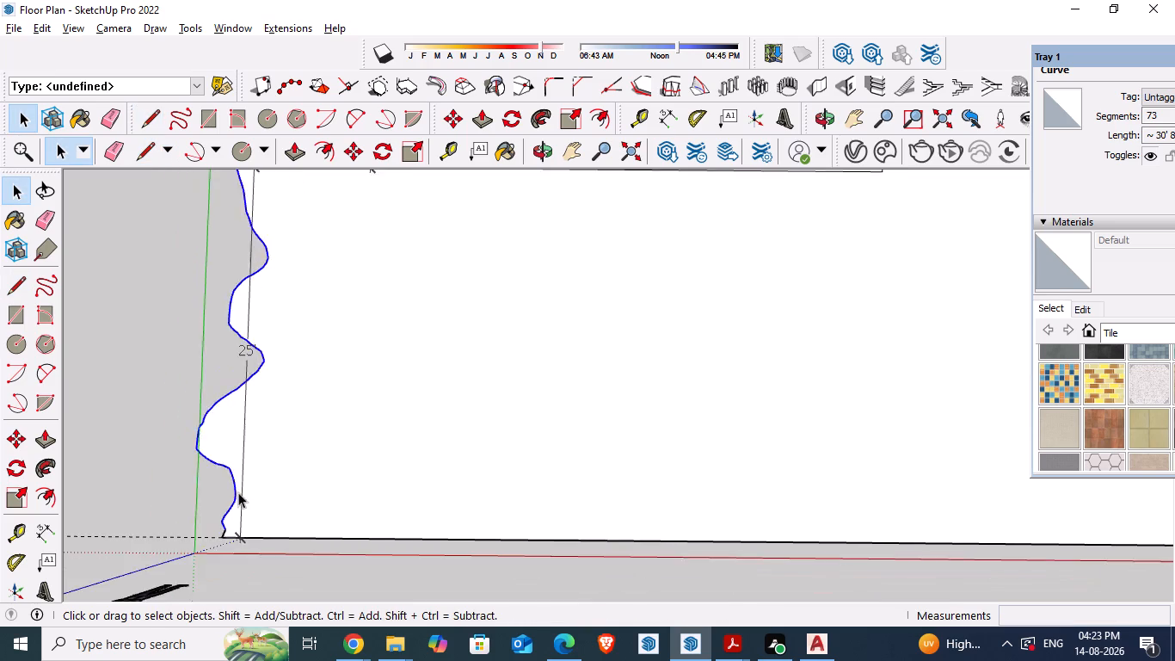
Hide the L-shaped road face that fills the strips in front of and beside the plot.
scroll(238, 492, "down", 13)
scroll(483, 438, "down", 2)
left_click(488, 454)
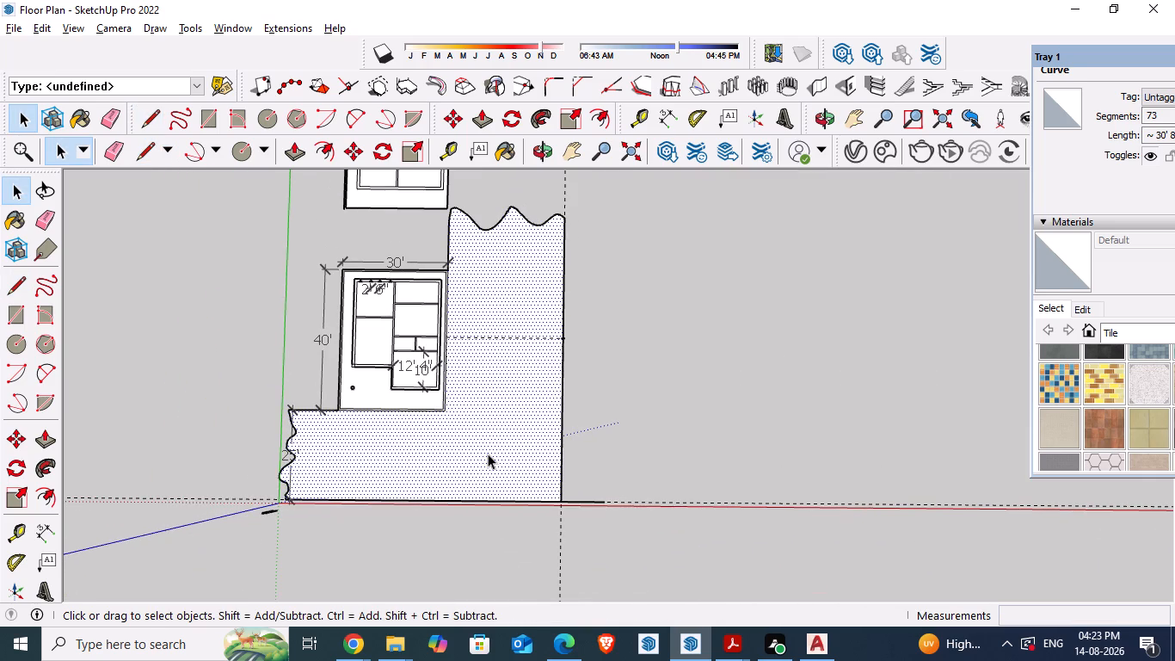
right_click(488, 454)
left_click(527, 202)
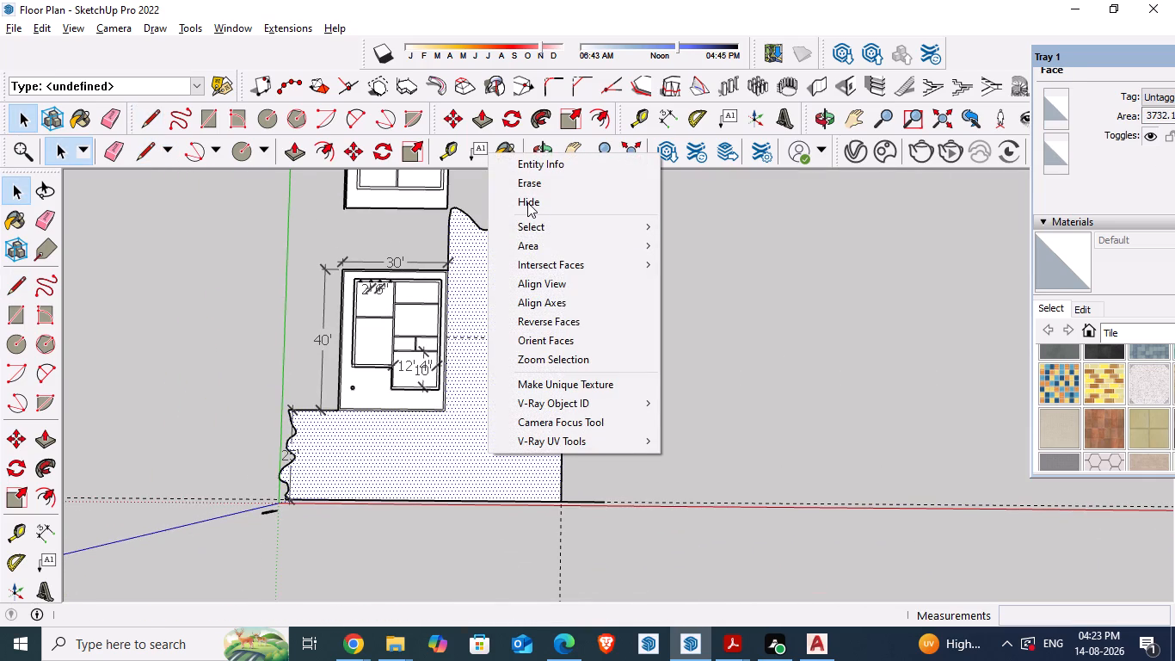
left_click(672, 371)
Save the floor plan model.
scroll(336, 326, "up", 8)
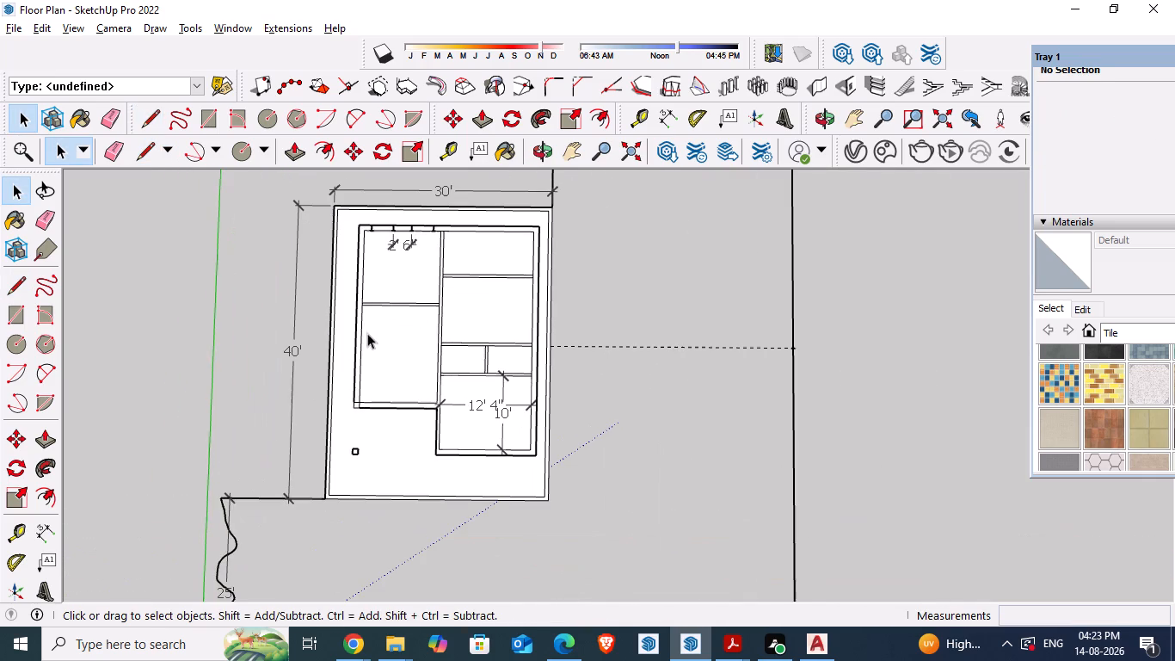
key("ctrl+s")
Measure the distance from the hall's outer corner on the parking side to the plot's inner front boundary line.
scroll(384, 429, "down", 4)
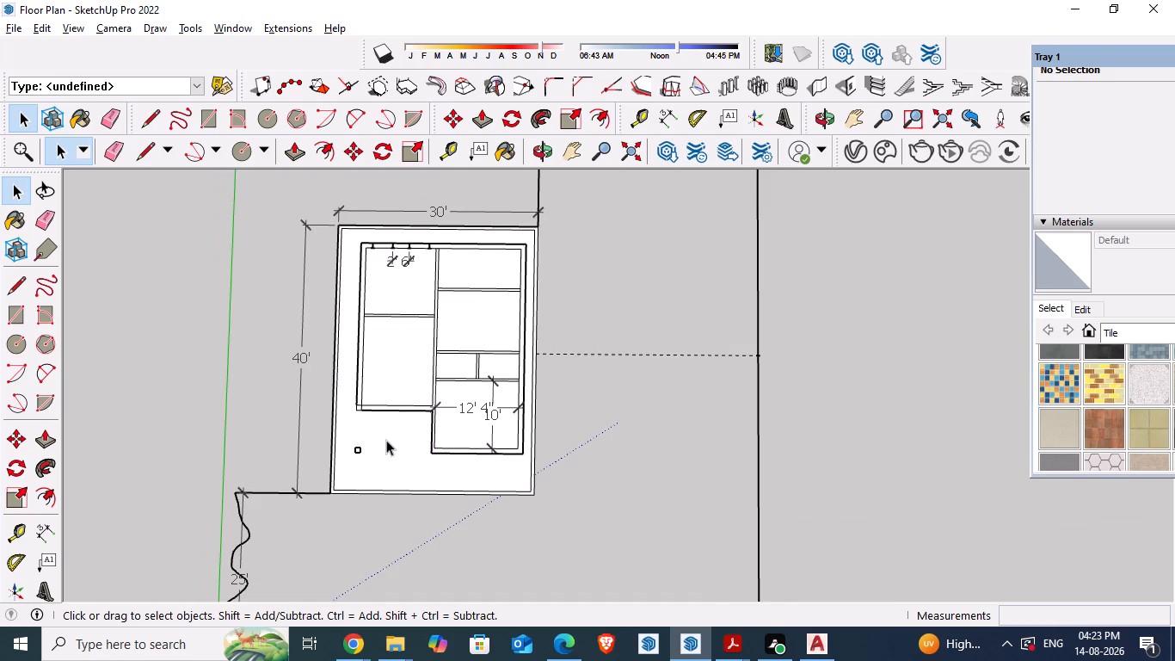
scroll(420, 365, "up", 9)
scroll(391, 340, "down", 4)
scroll(384, 479, "up", 3)
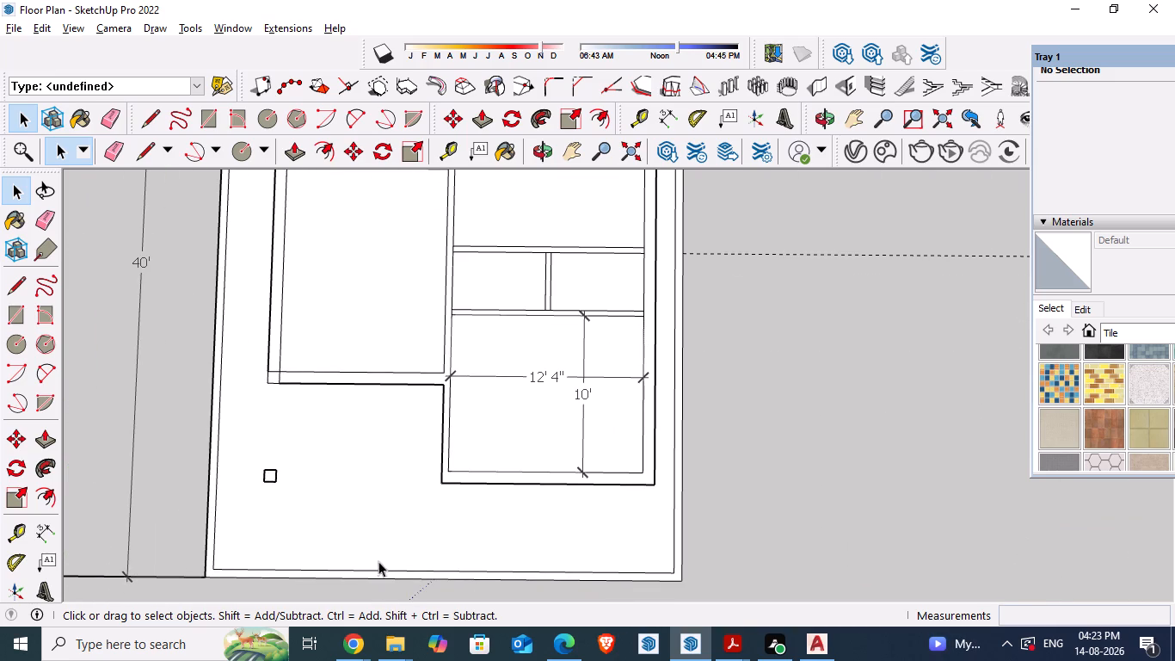
left_click(38, 535)
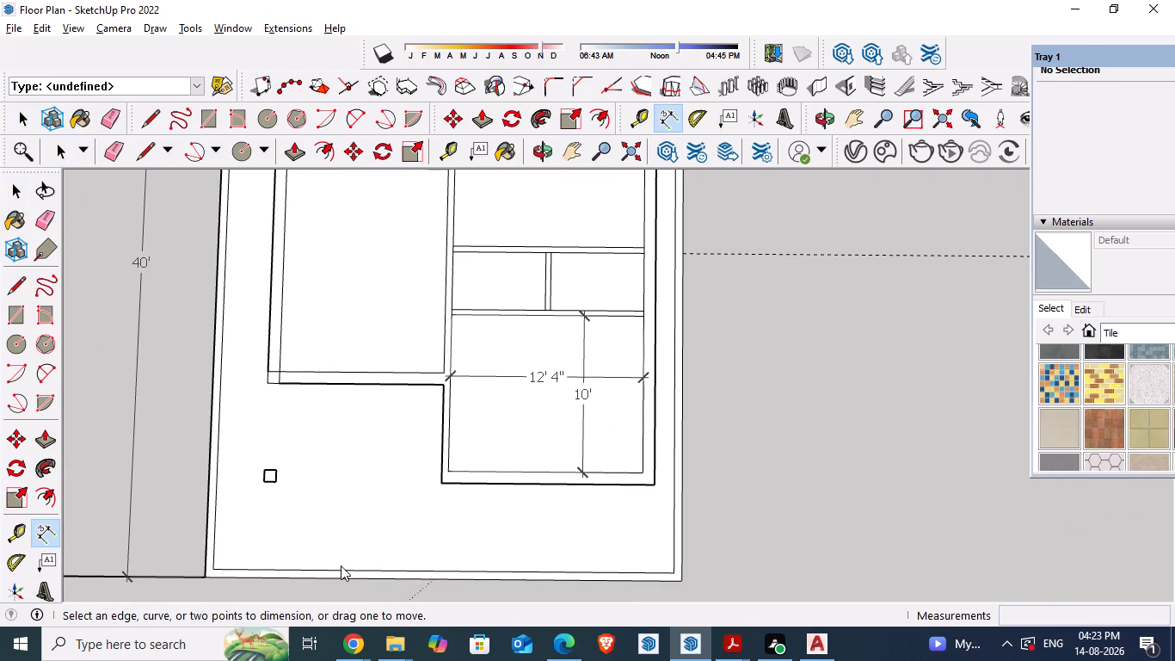
left_click(52, 531)
left_click(268, 384)
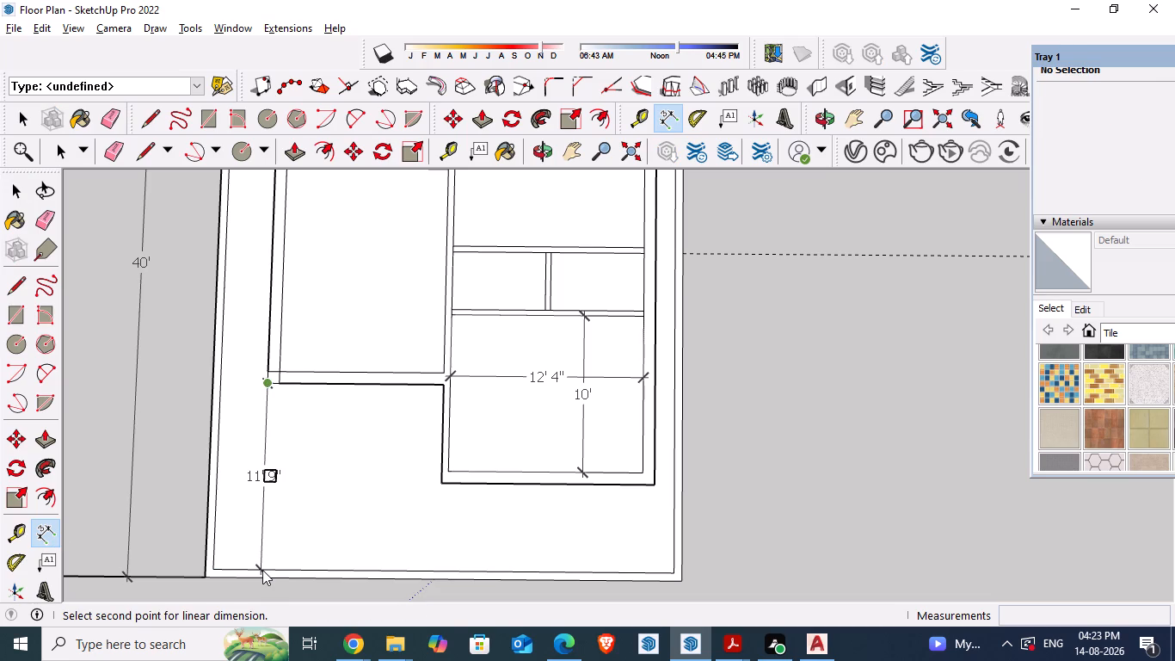
key("space")
Compare the hall, parking and front bedroom area of the model with the ground floor plan in the reference PDF.
scroll(312, 420, "up", 4)
scroll(318, 451, "down", 5)
scroll(286, 338, "up", 5)
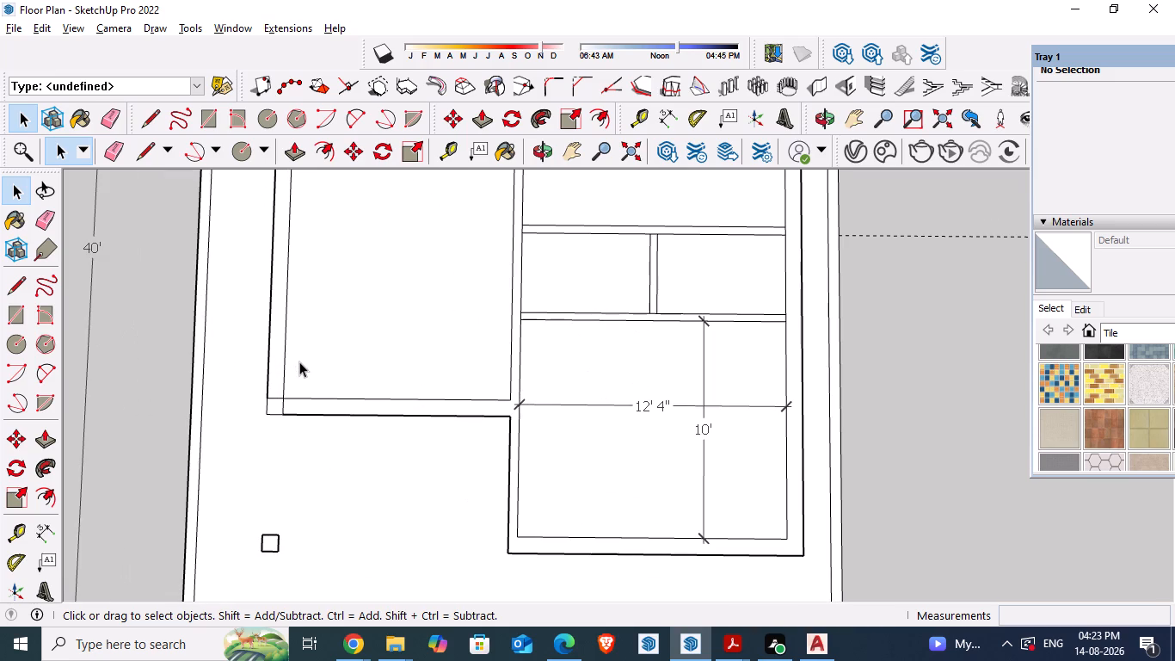
key("alt+Tab")
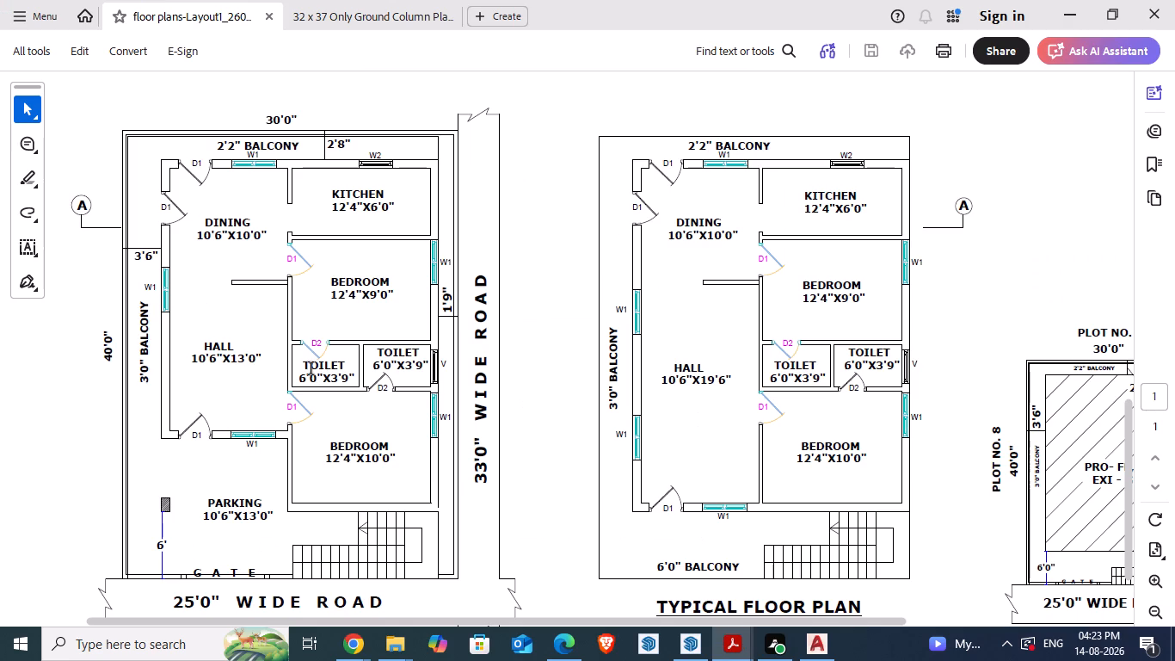
key("alt+Tab")
scroll(318, 372, "down", 3)
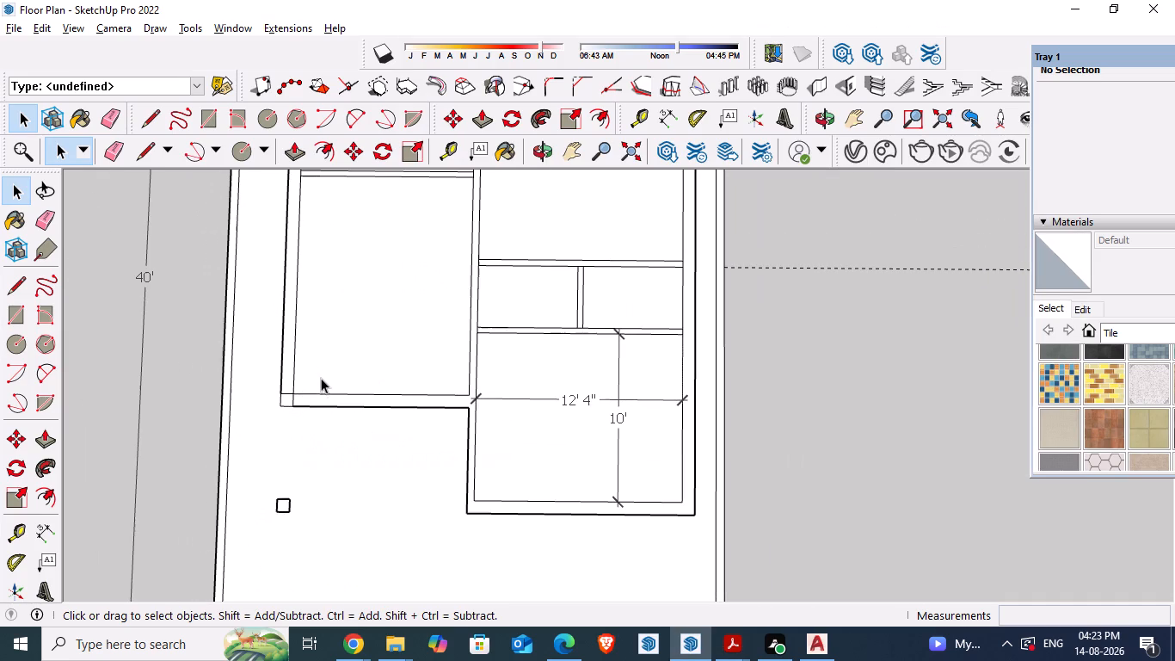
scroll(321, 378, "down", 1)
scroll(575, 404, "up", 2)
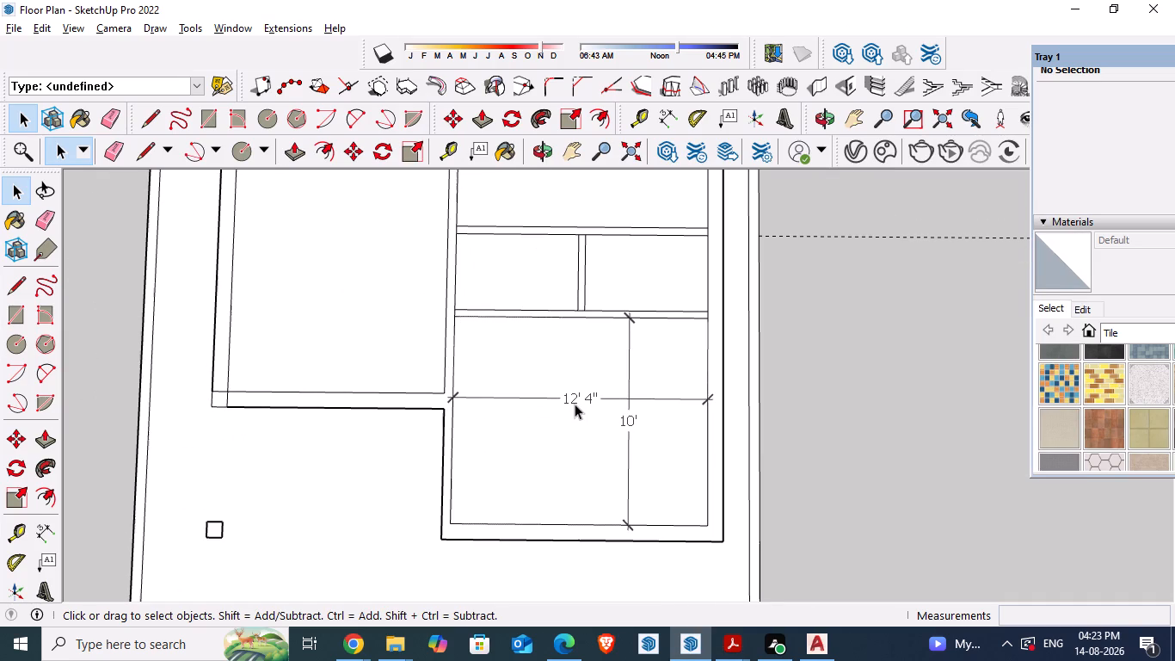
scroll(442, 407, "down", 4)
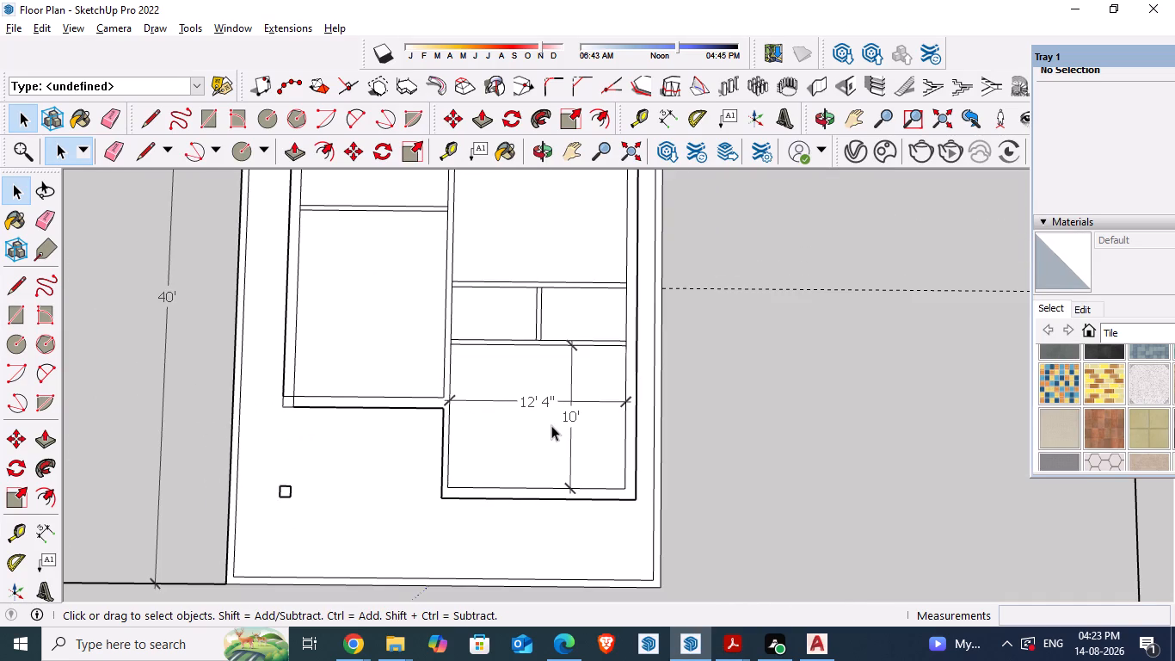
scroll(551, 425, "up", 4)
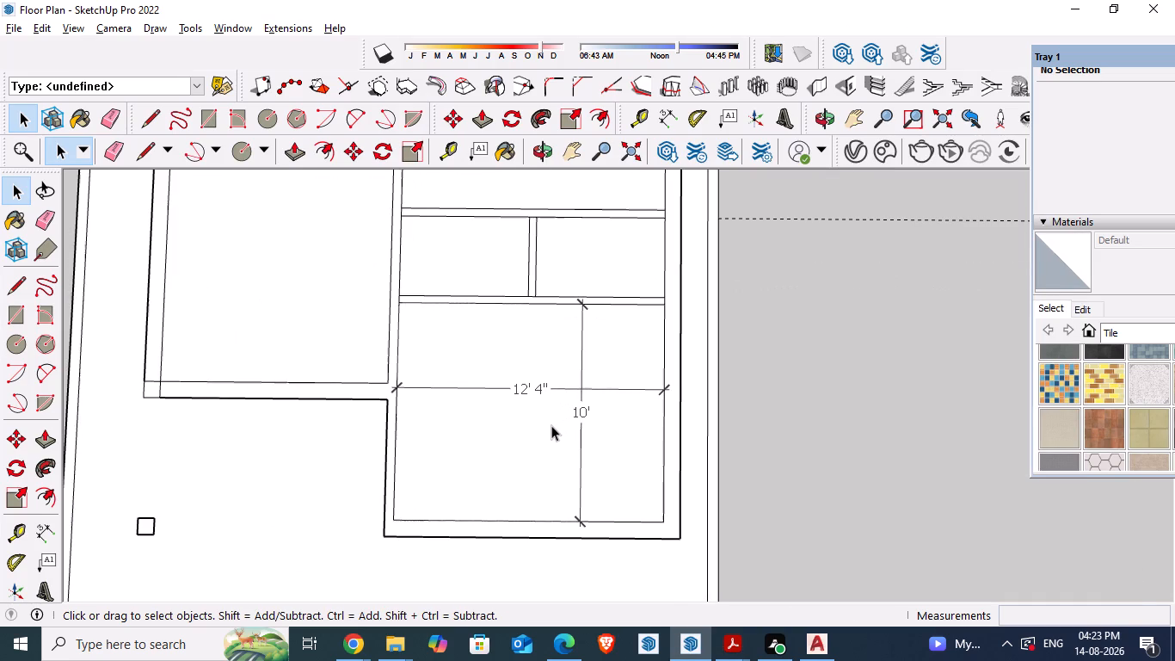
key("alt+Tab")
key("alt+Tab")
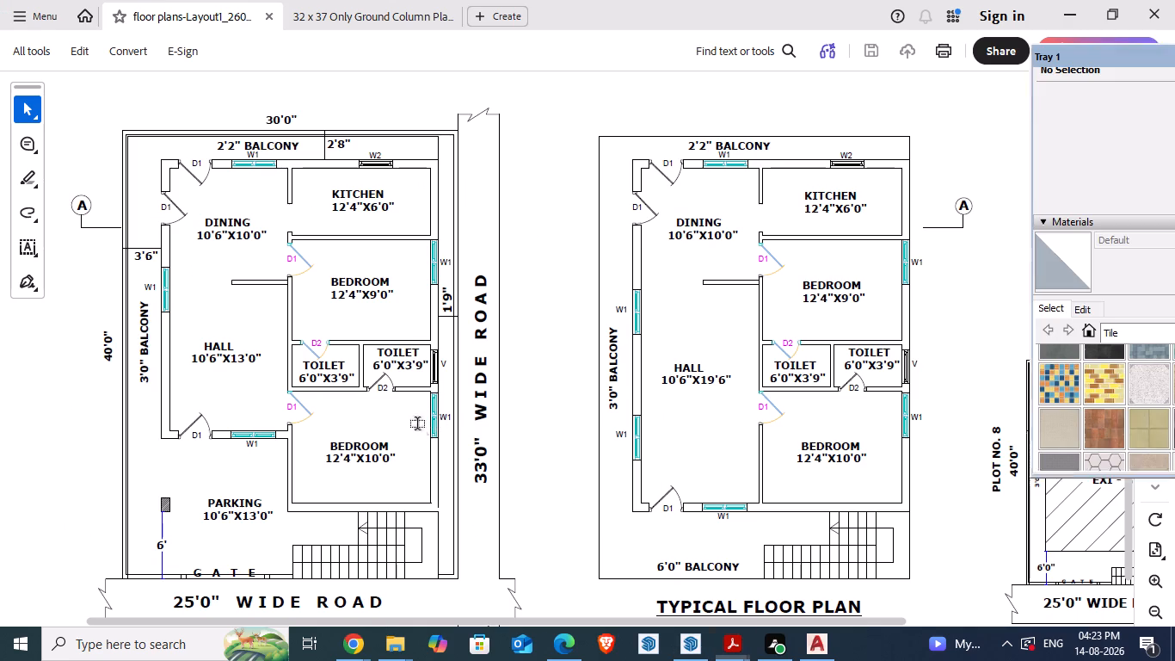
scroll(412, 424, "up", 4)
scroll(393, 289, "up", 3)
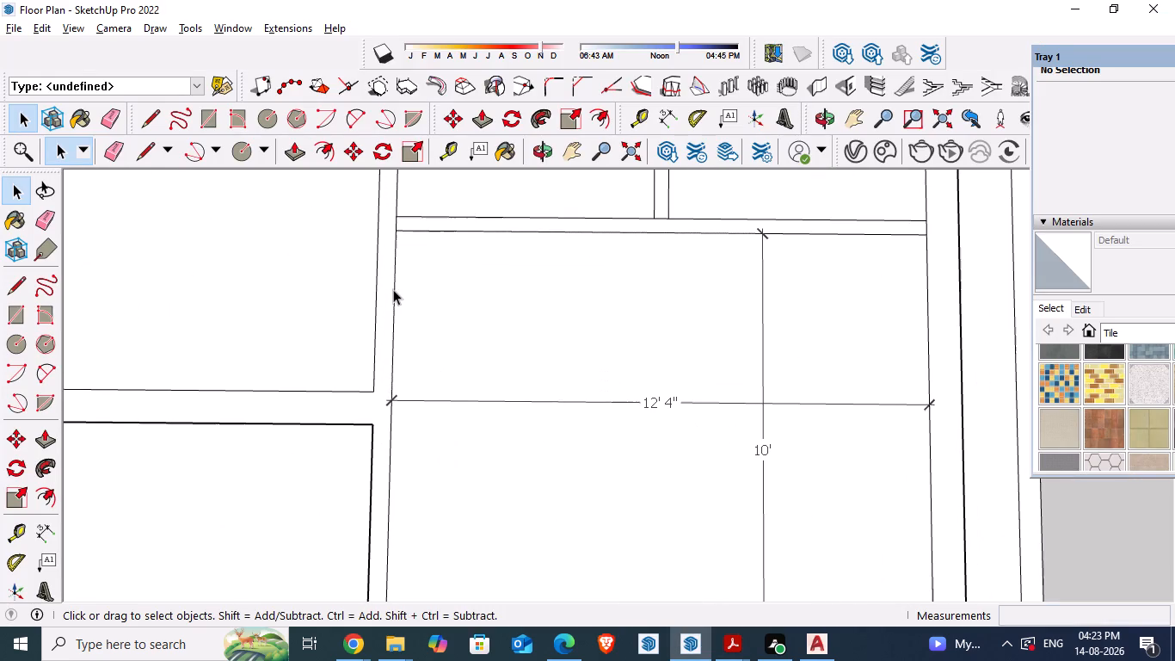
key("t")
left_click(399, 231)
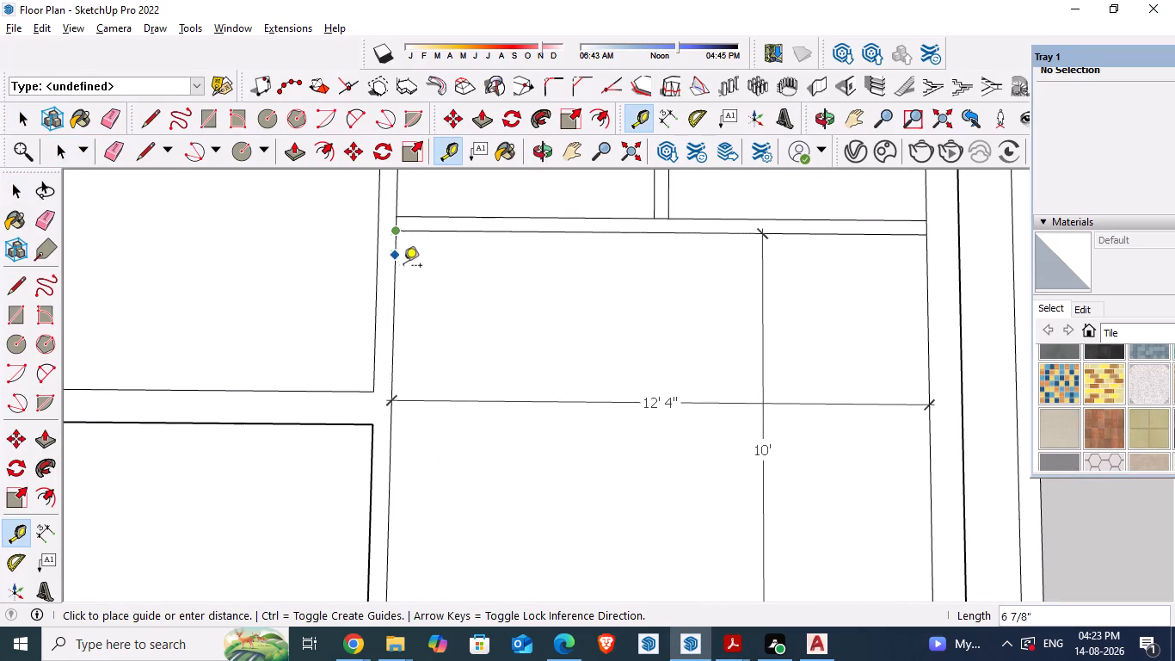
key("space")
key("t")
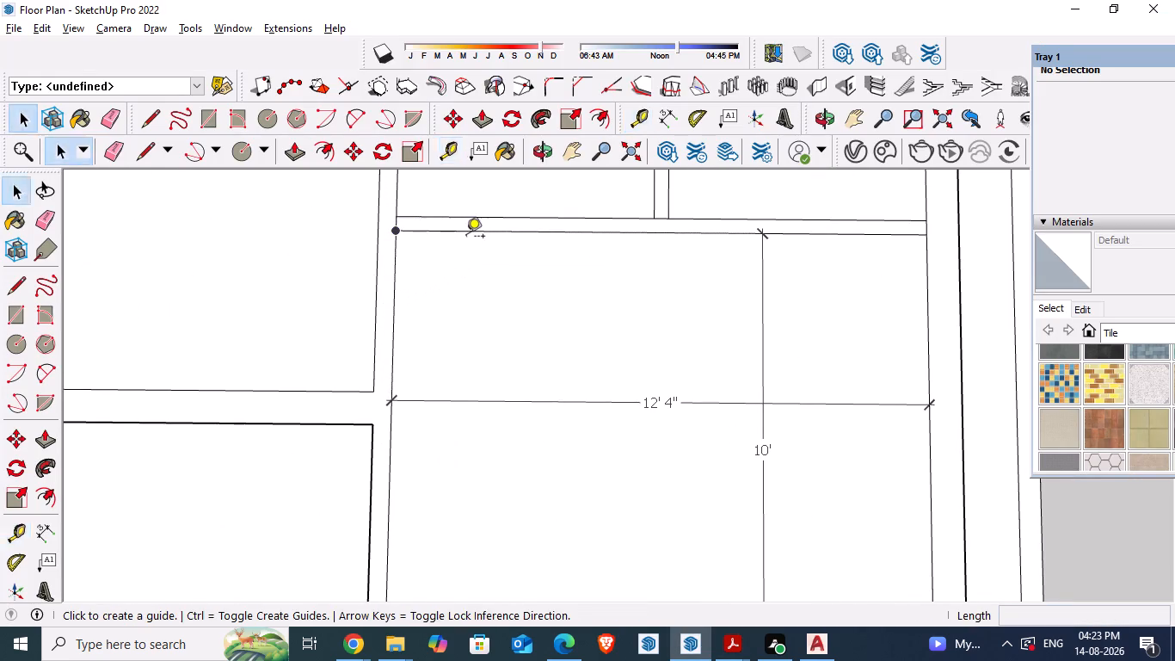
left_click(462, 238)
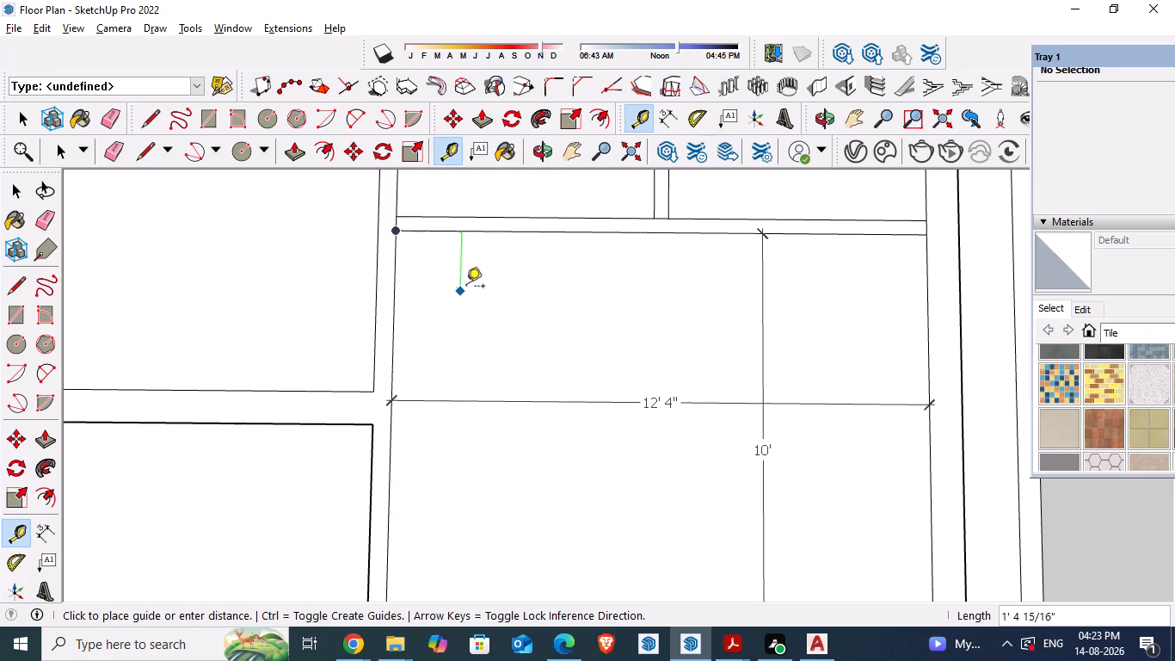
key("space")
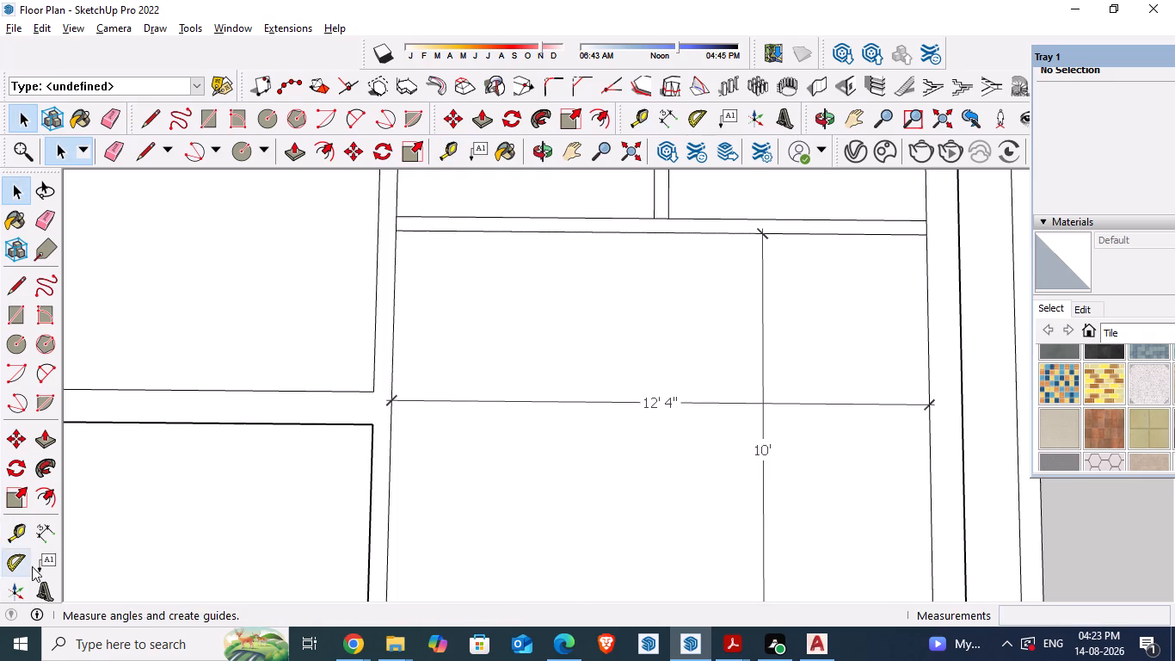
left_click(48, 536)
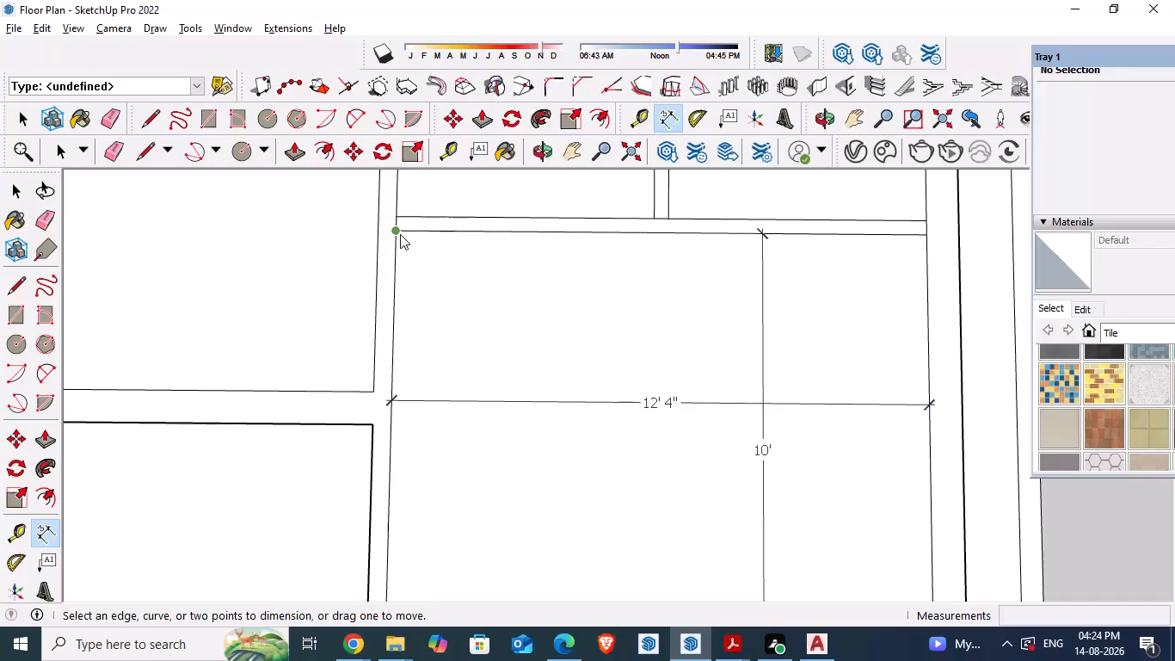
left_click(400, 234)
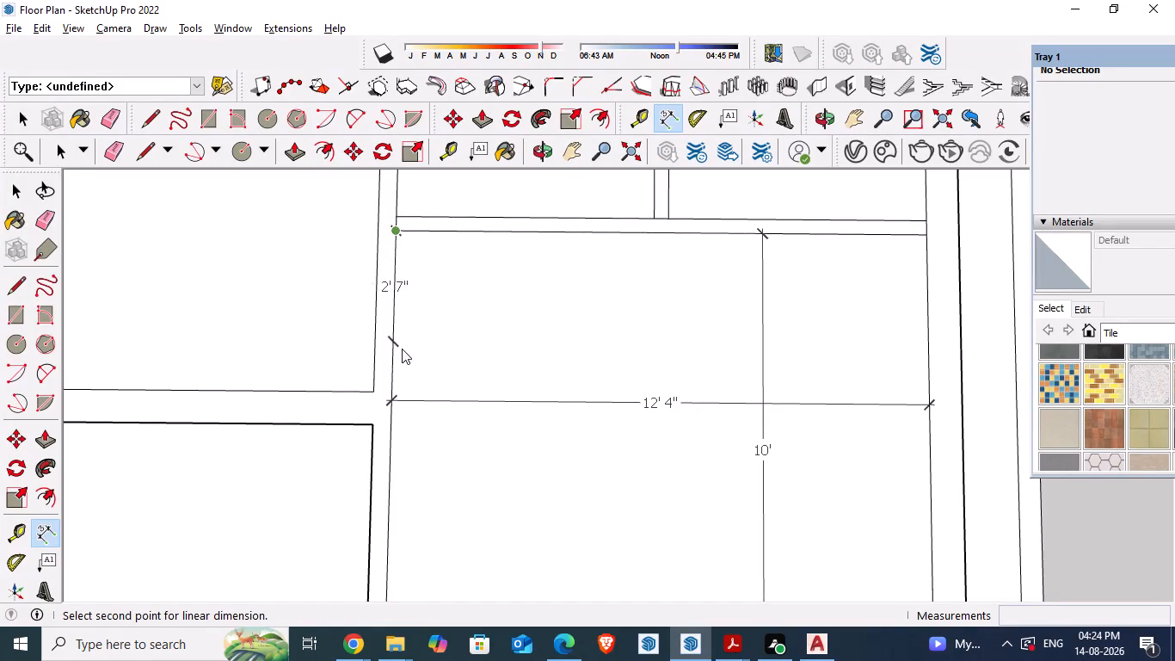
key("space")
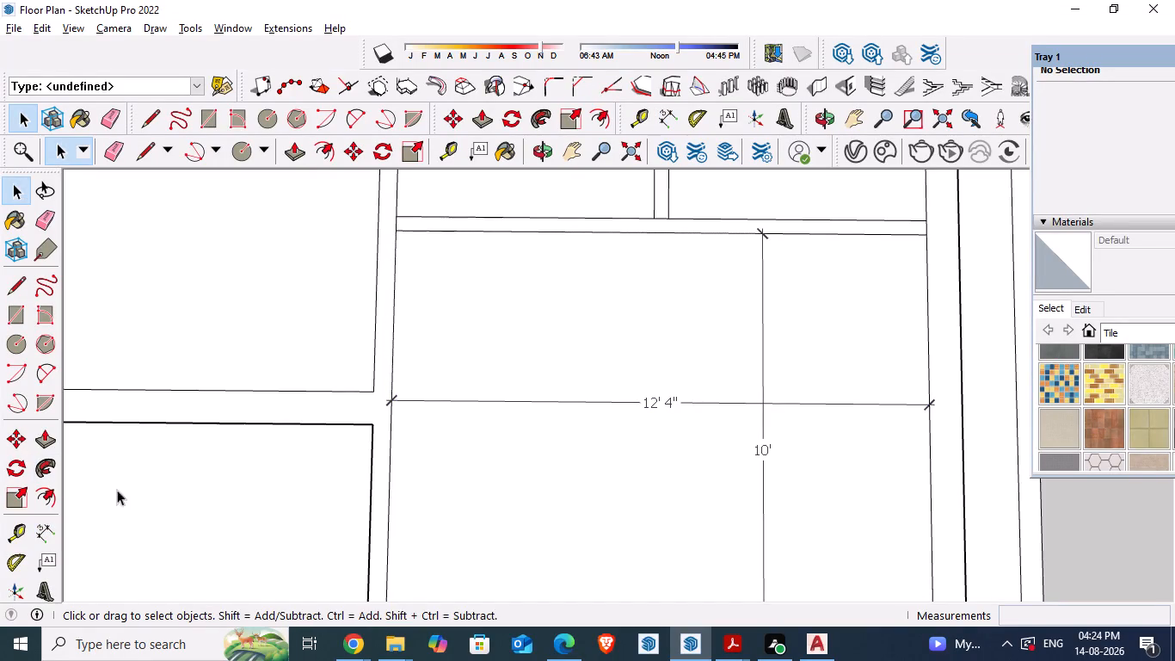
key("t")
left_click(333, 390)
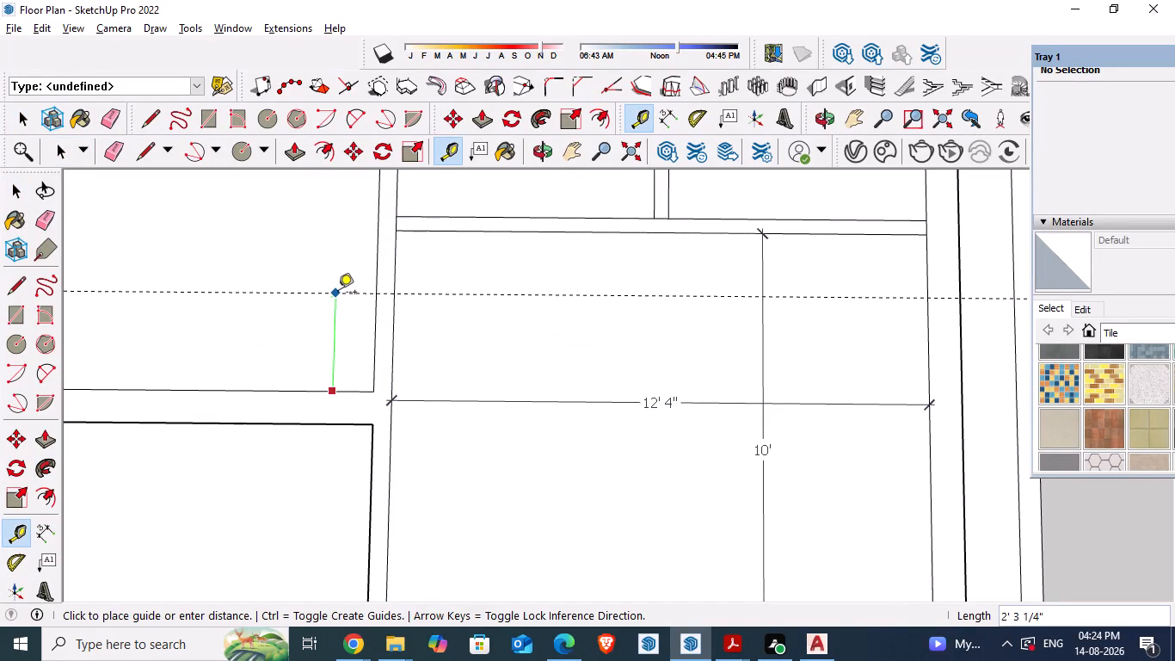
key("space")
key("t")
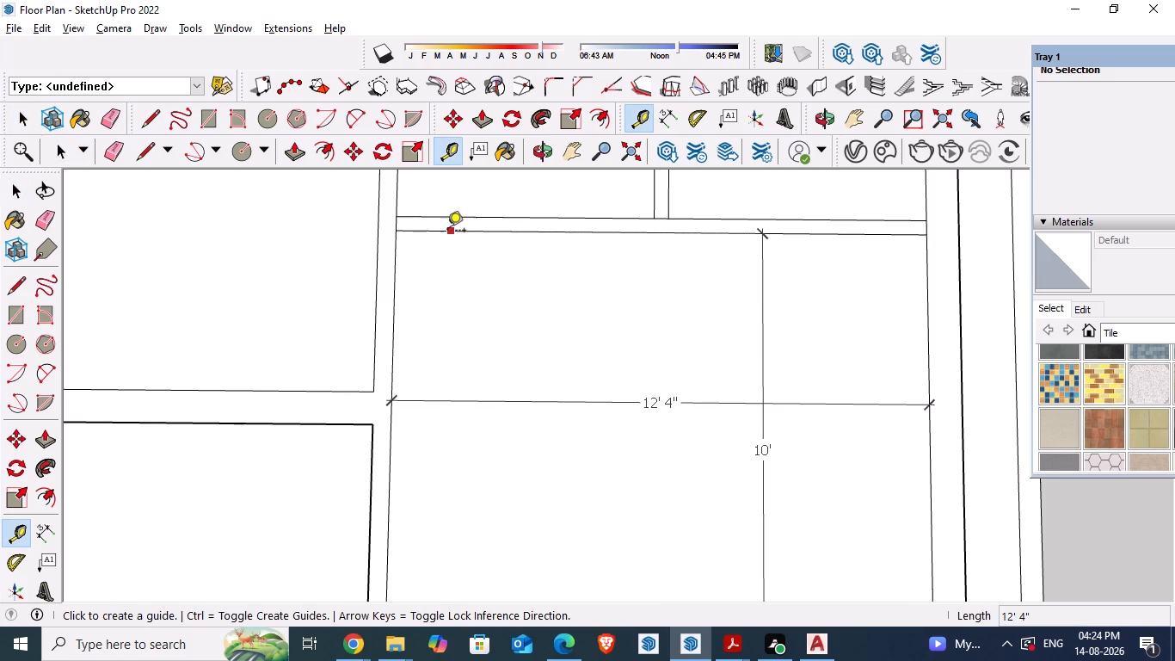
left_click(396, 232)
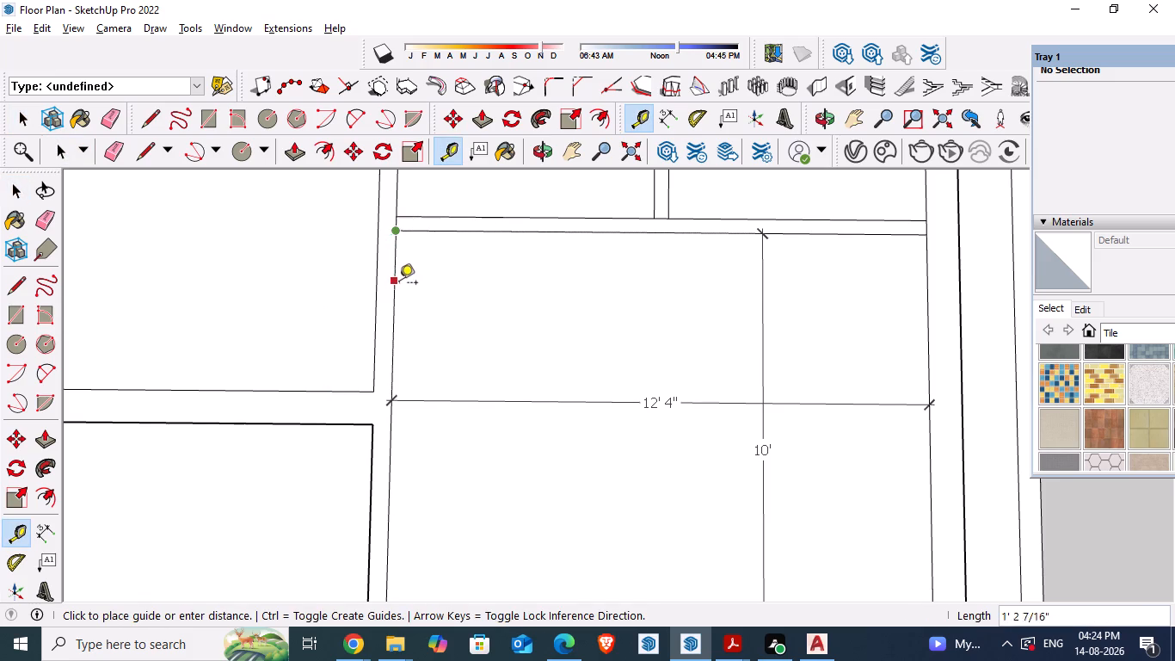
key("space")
Create a guide along the front bedroom's inner wall edge on the toilet side.
key("t")
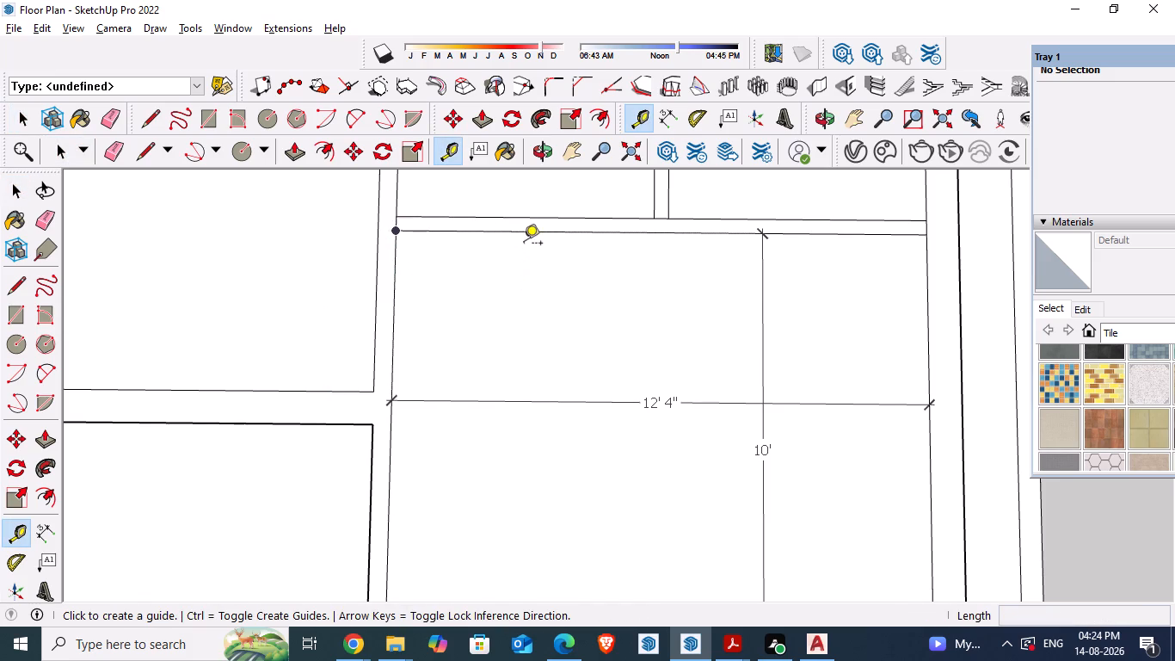
double_click(524, 235)
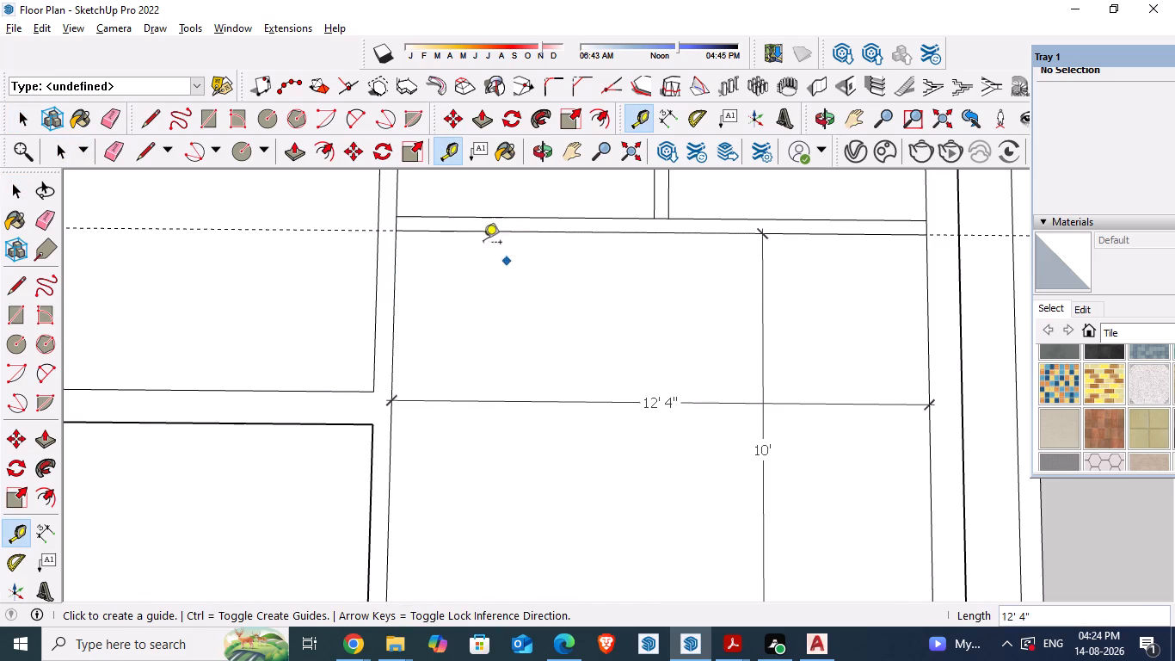
Place a guide 3' into the front bedroom from the guide along its toilet-side wall edge.
left_click(326, 231)
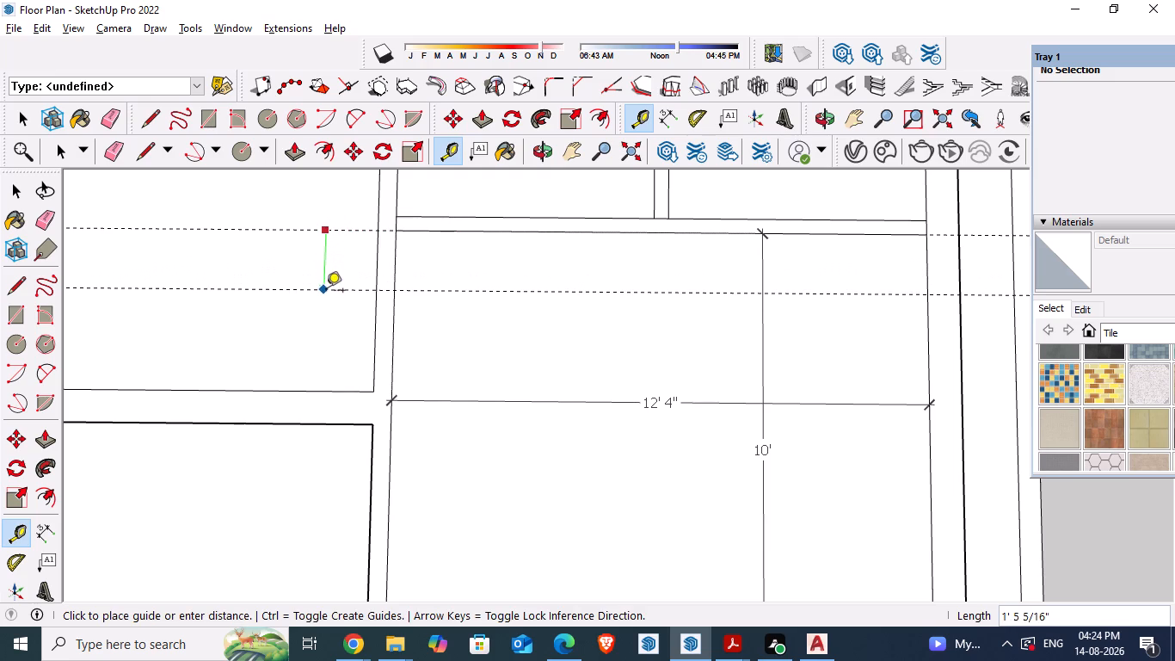
type("3'")
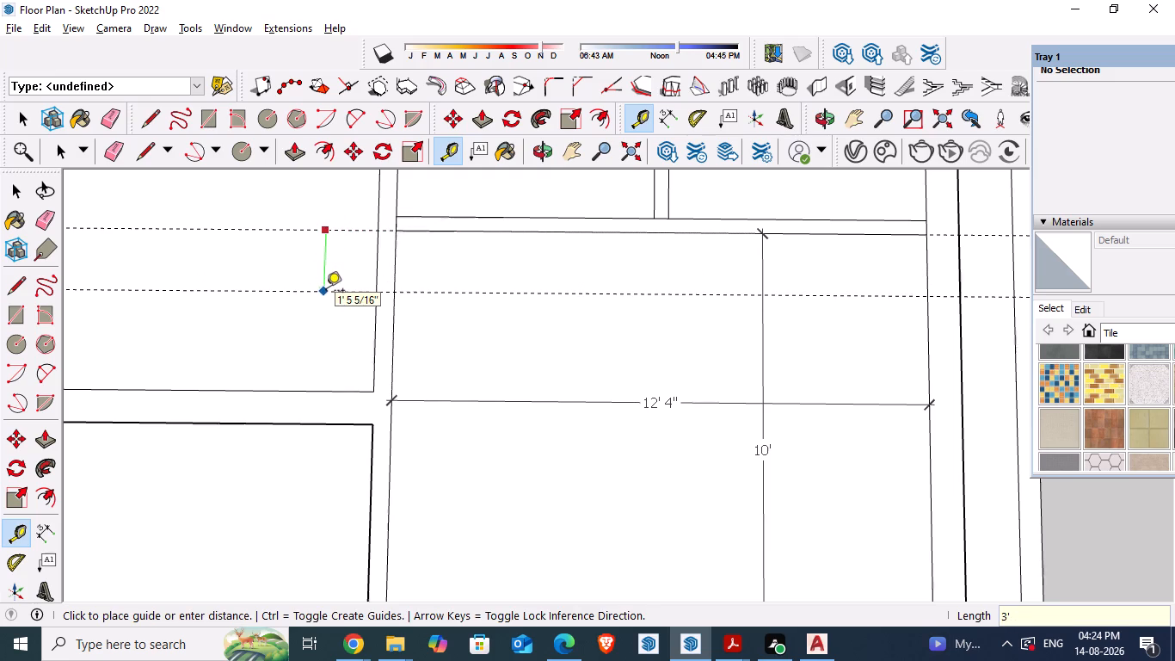
key("Return")
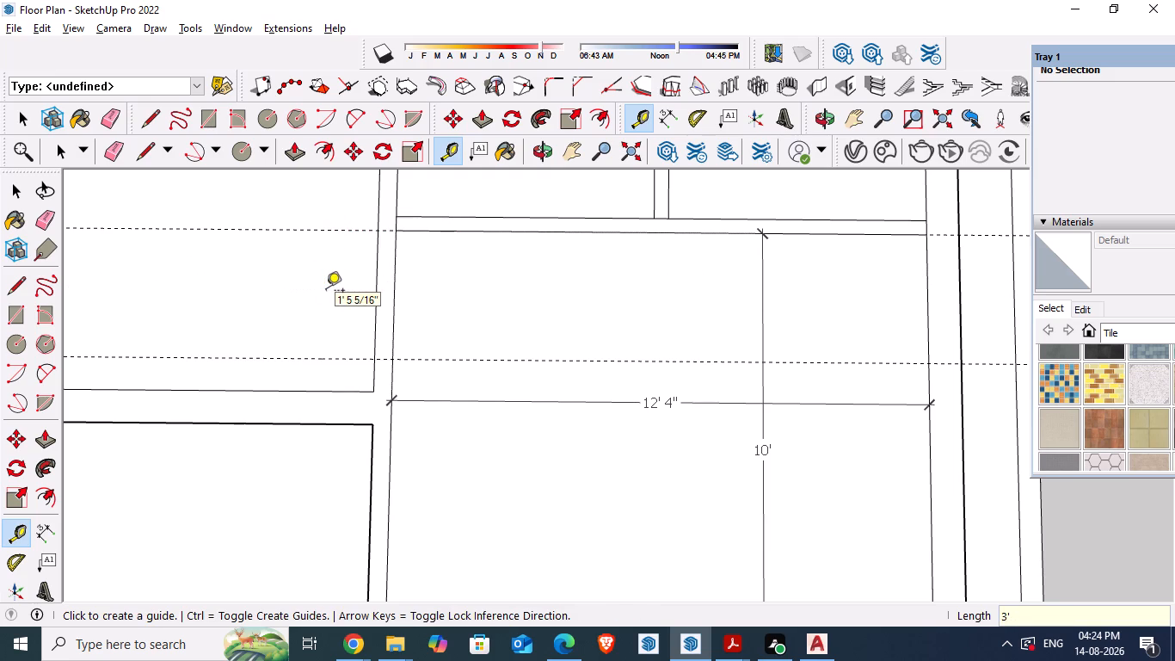
Draw a 5" line across the wall between the hall and the front bedroom along the 3' guide.
left_click(451, 368)
key("l")
left_click(392, 361)
left_click(375, 361)
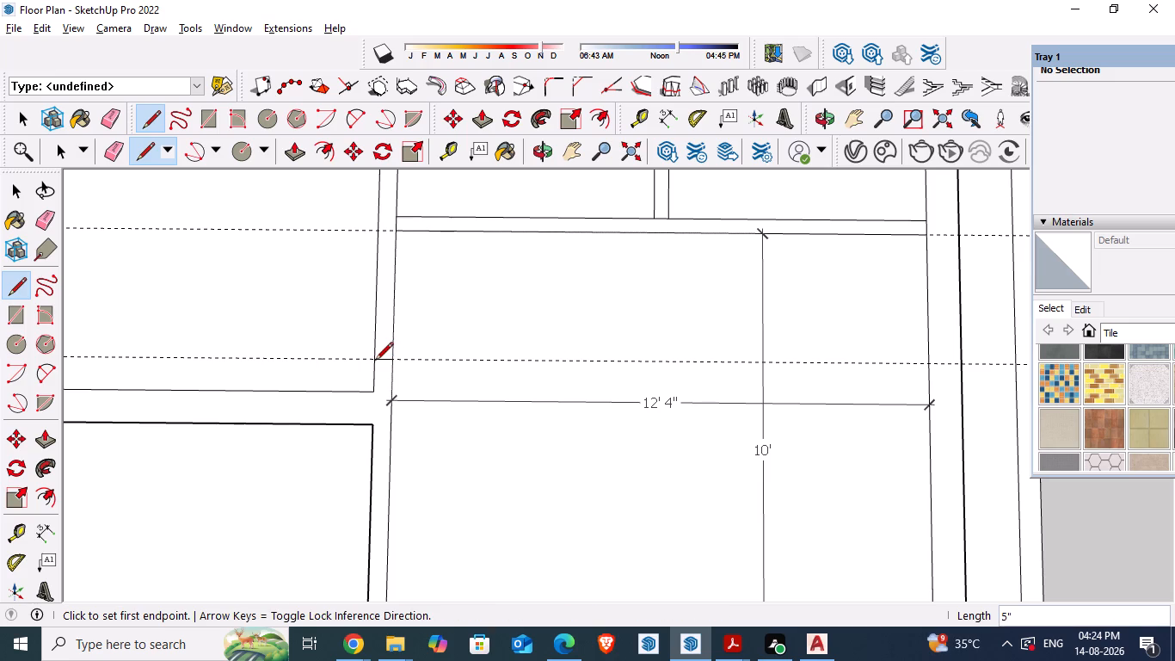
key("space")
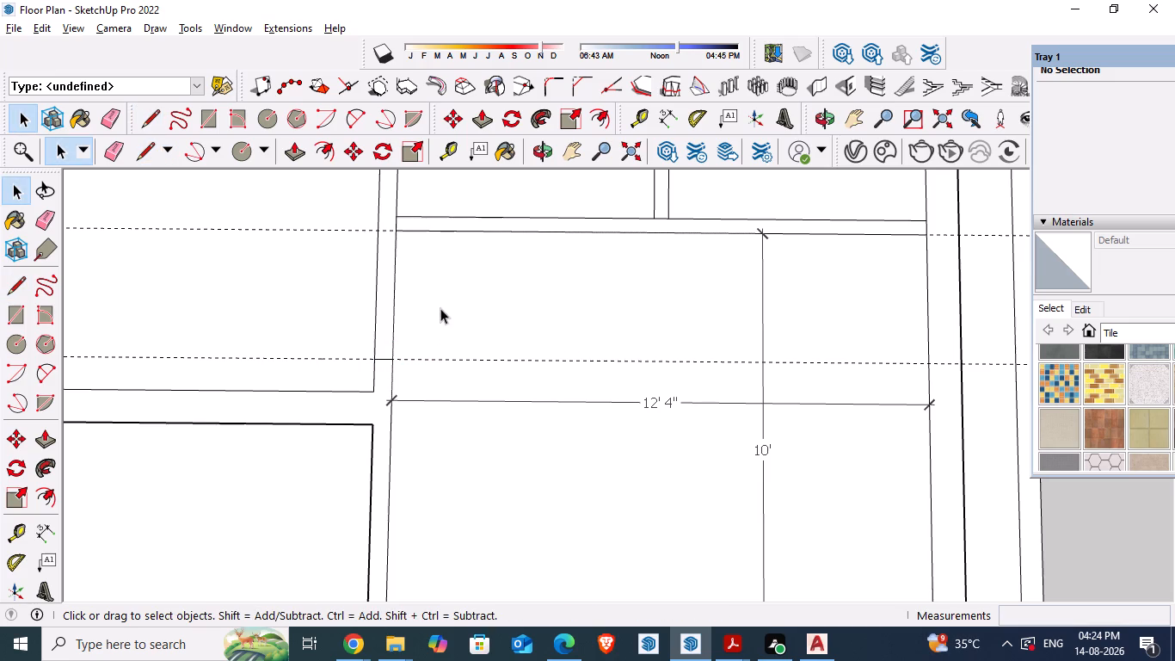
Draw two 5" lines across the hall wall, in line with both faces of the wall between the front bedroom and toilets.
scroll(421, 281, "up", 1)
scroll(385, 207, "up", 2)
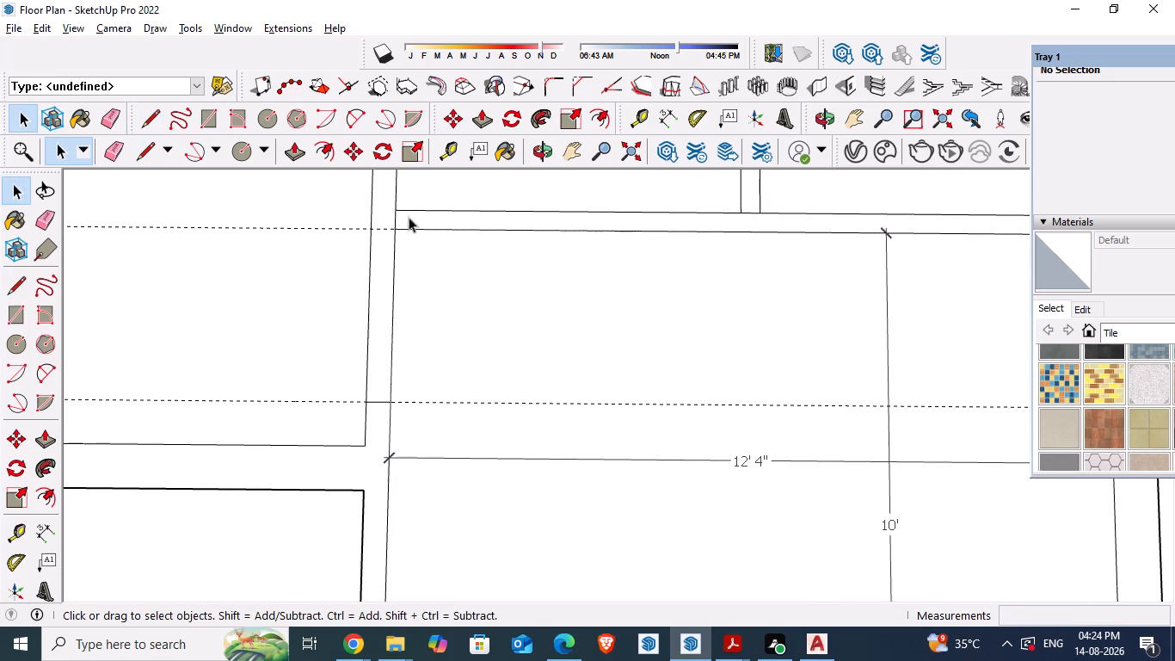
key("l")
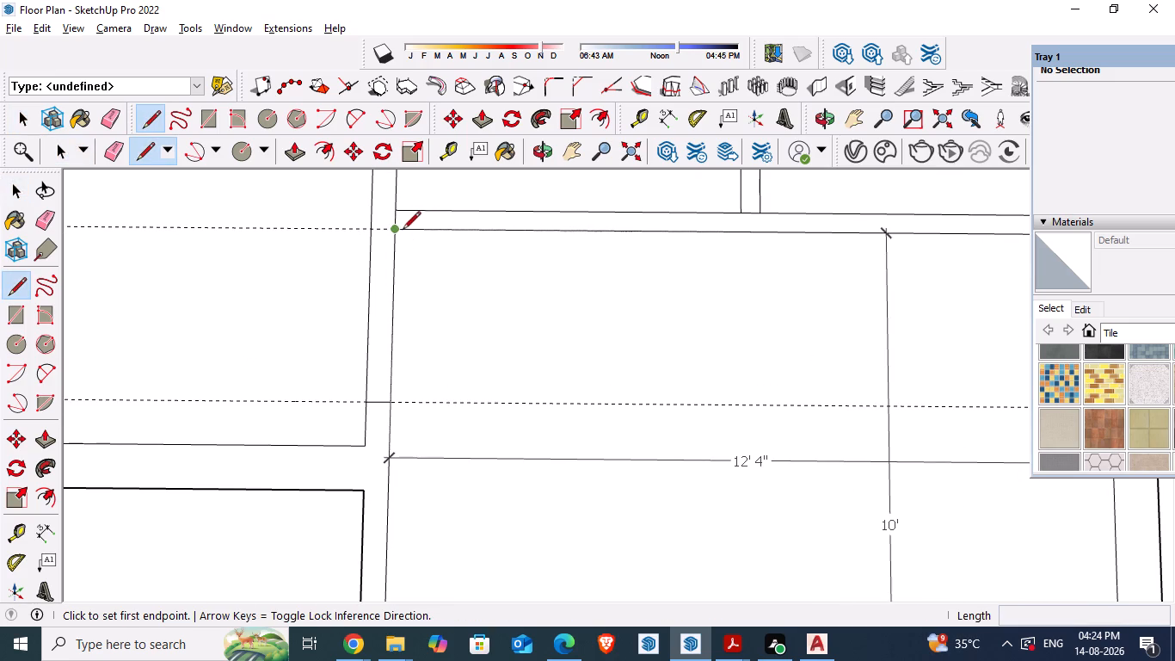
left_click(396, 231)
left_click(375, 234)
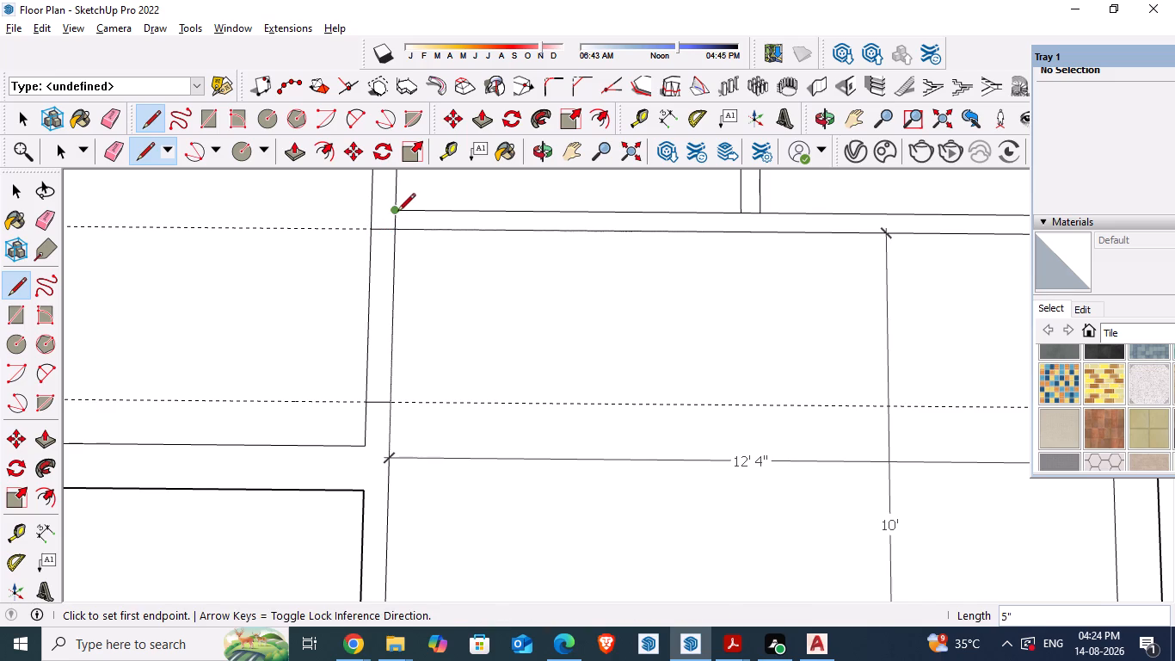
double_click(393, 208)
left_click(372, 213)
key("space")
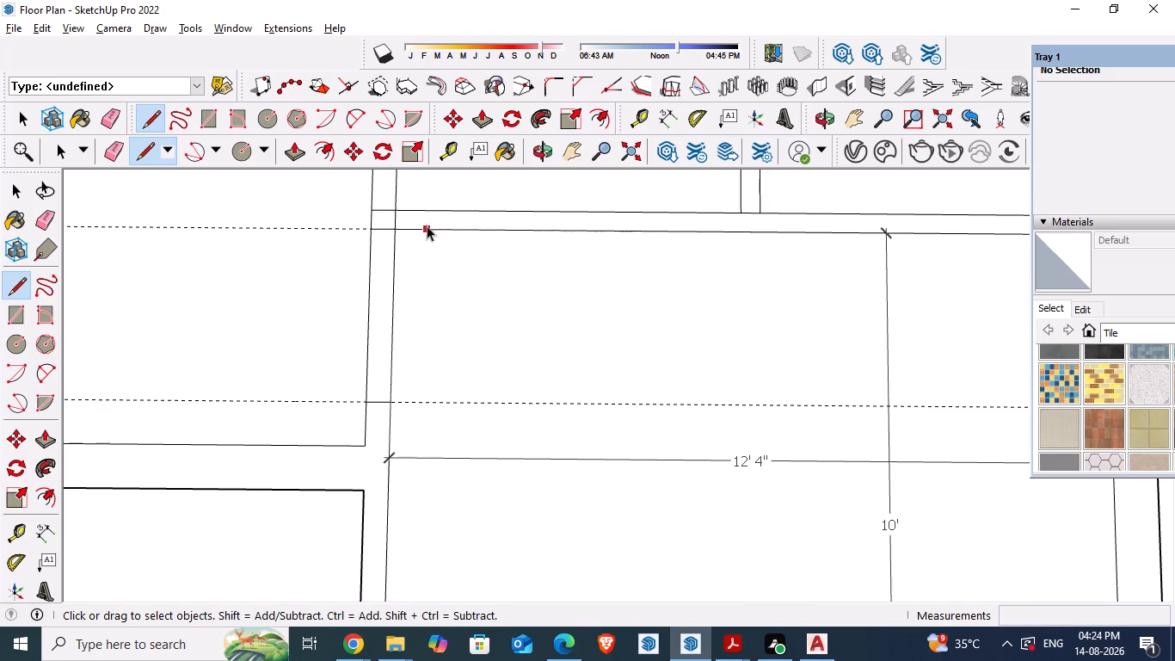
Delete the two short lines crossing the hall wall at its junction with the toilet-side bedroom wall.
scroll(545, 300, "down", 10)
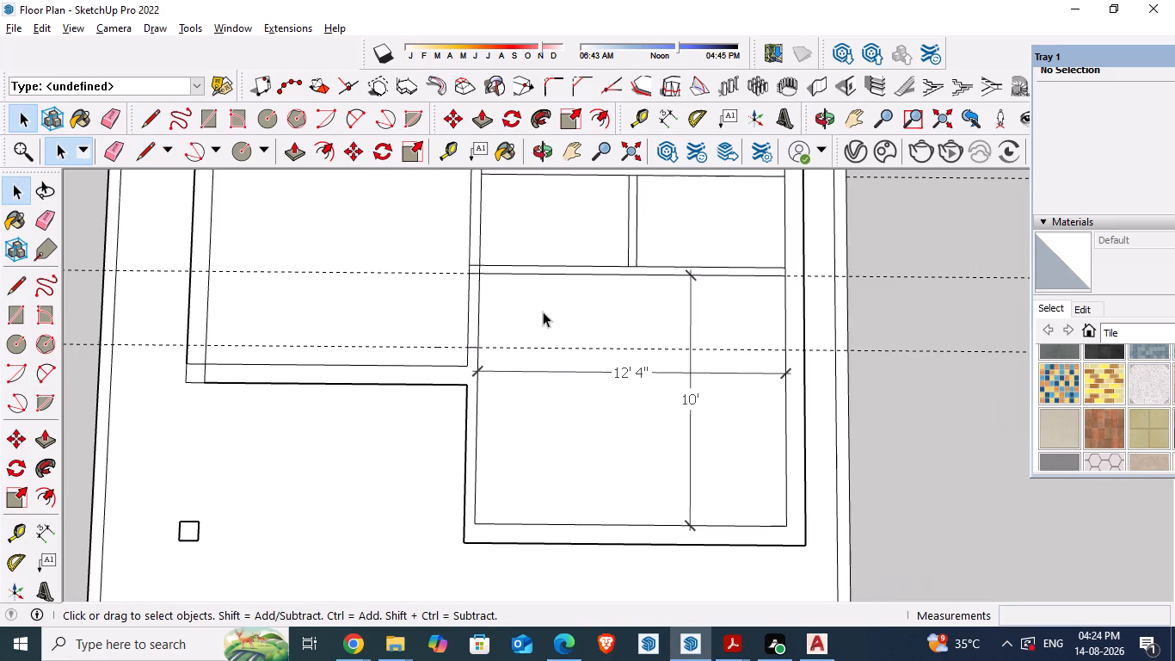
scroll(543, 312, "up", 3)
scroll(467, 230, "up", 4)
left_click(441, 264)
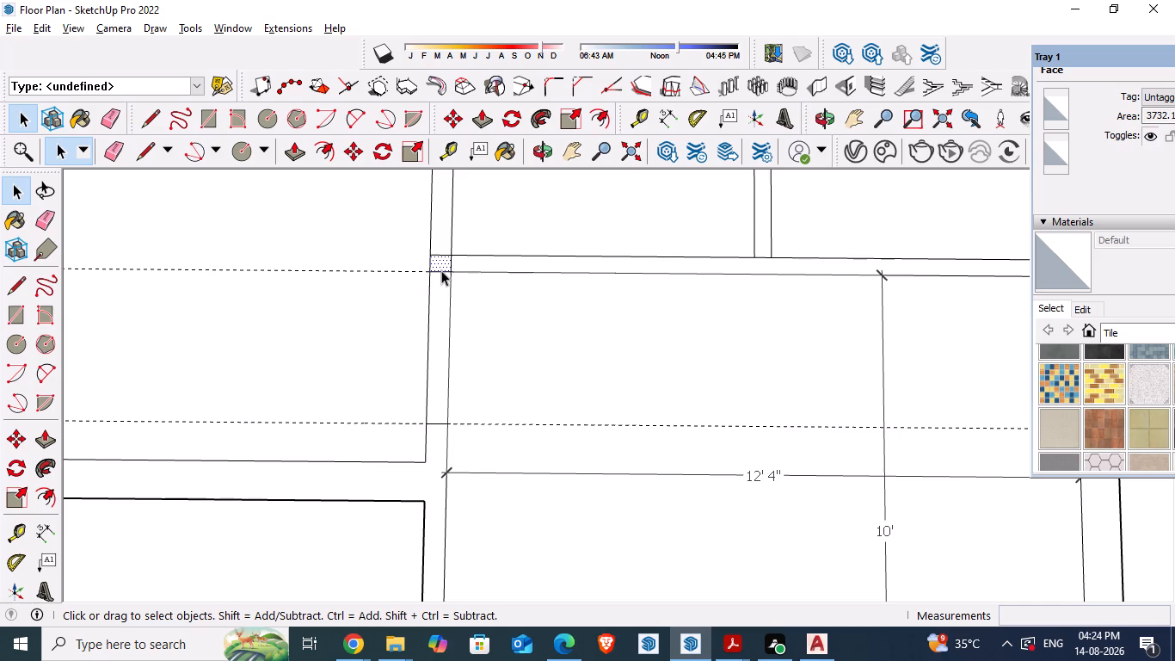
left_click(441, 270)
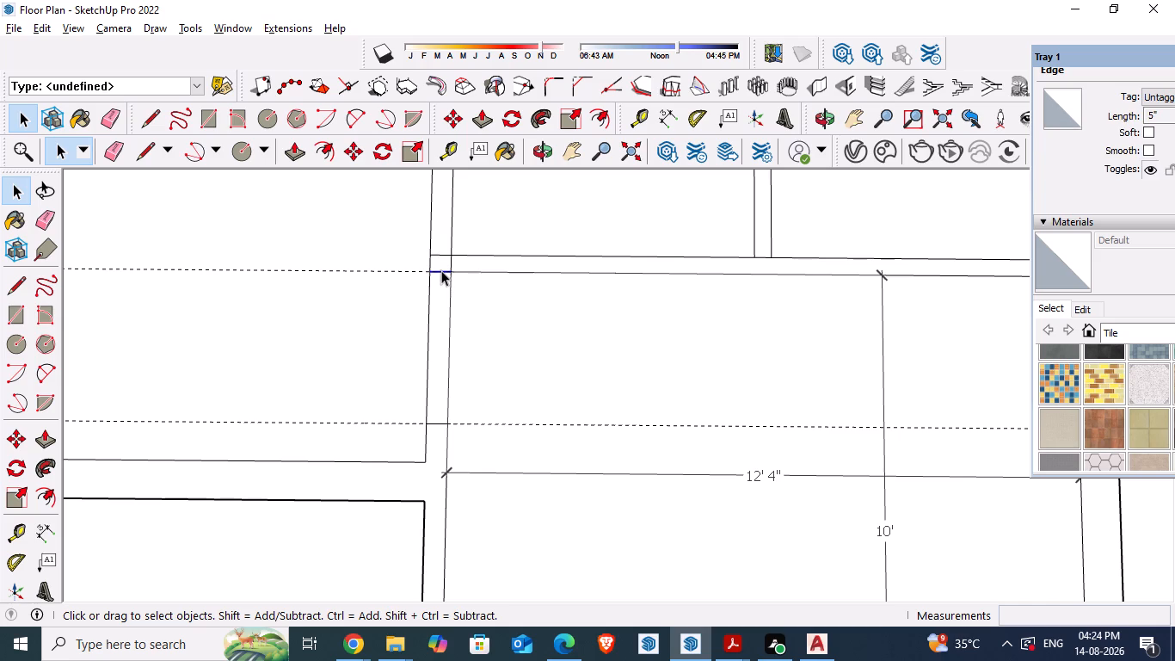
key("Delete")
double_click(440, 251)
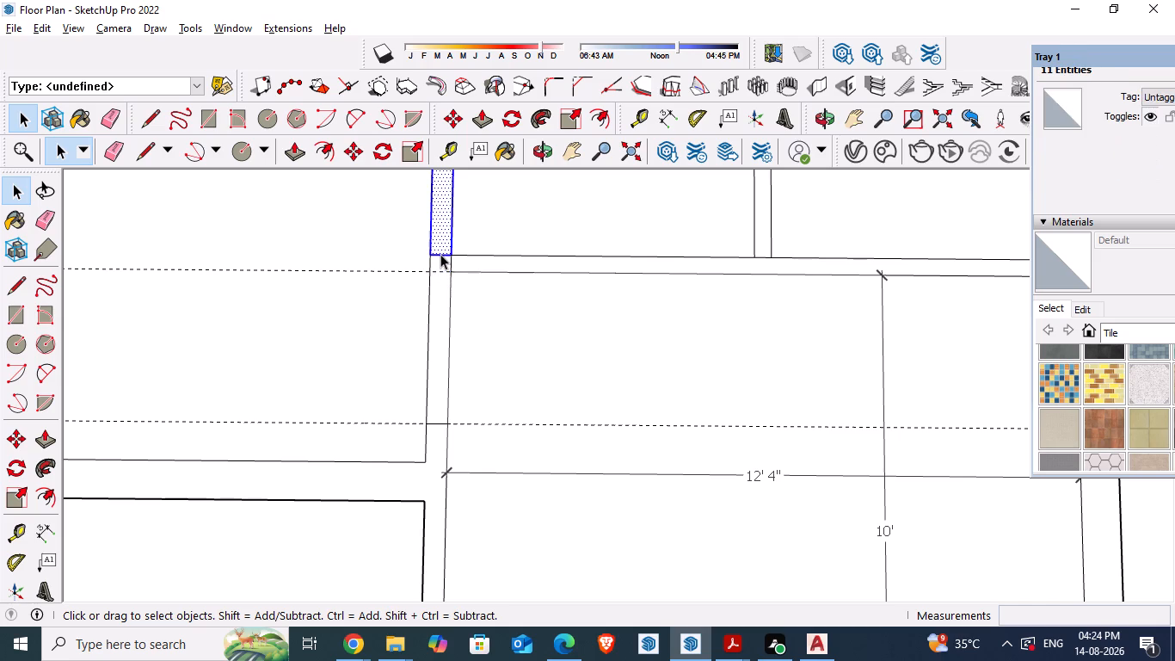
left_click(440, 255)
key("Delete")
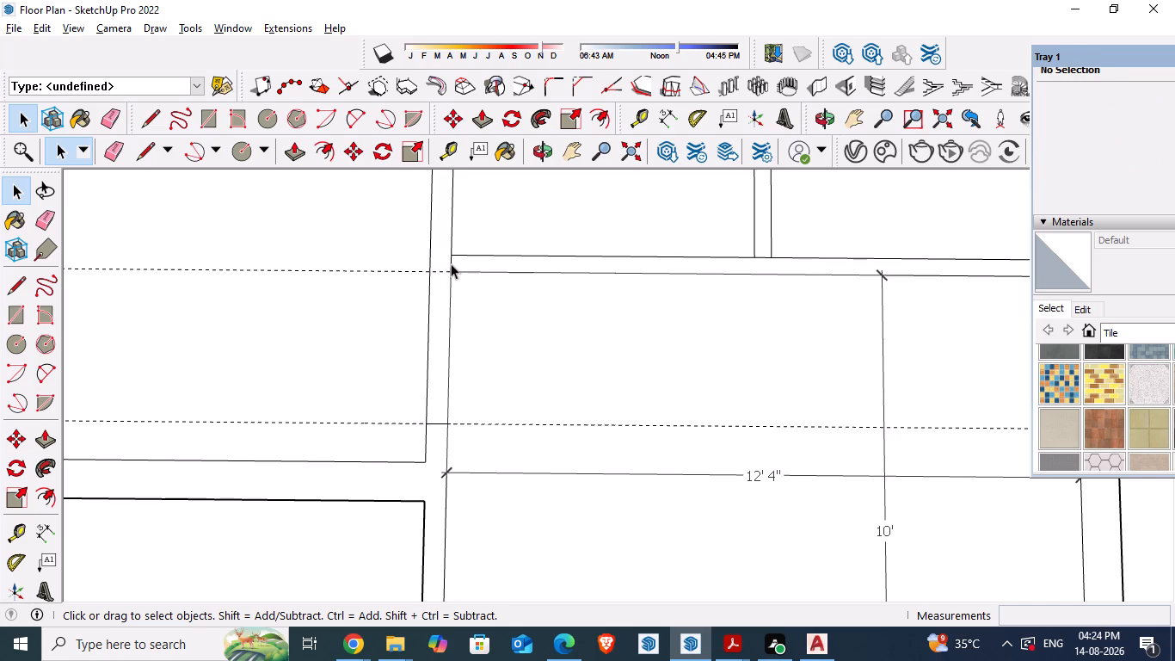
Draw a 5" line across the hall wall, in line with the front bedroom's inner wall edge on the toilet side.
scroll(448, 310, "down", 16)
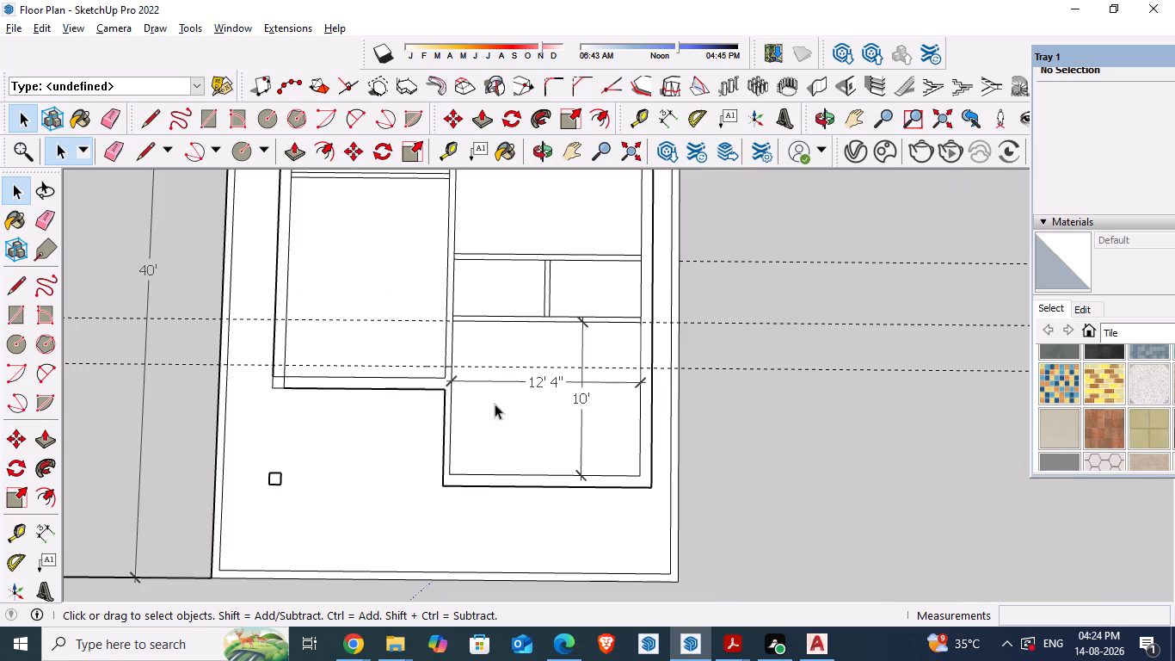
left_click(798, 441)
scroll(518, 394, "up", 4)
scroll(421, 329, "up", 2)
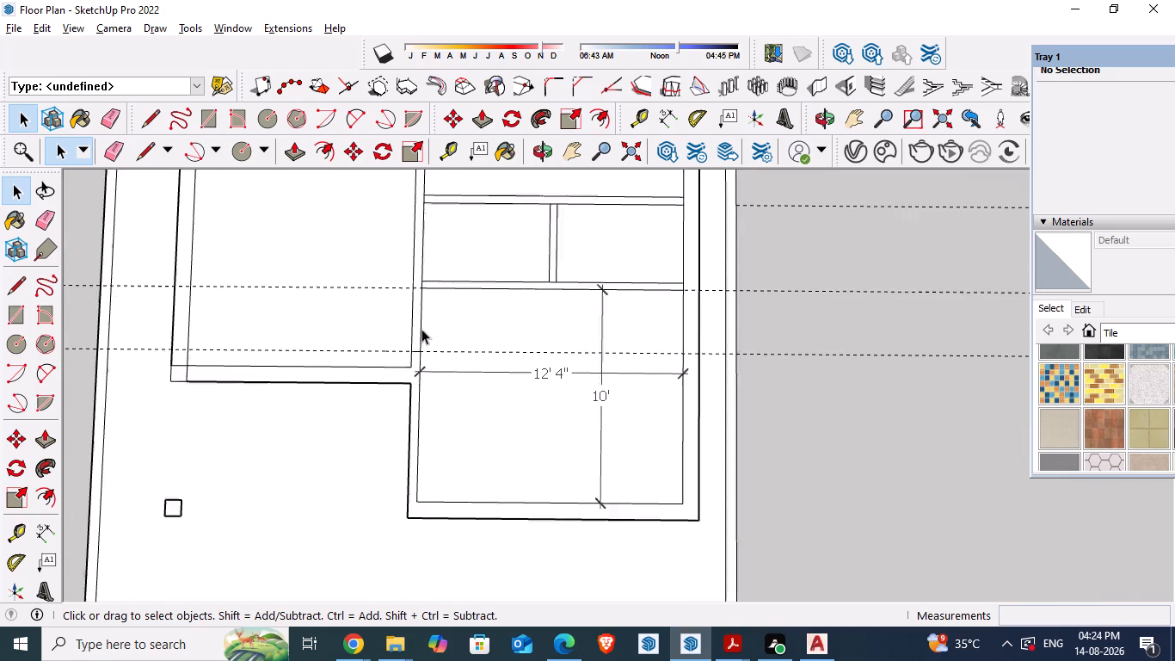
scroll(421, 329, "up", 6)
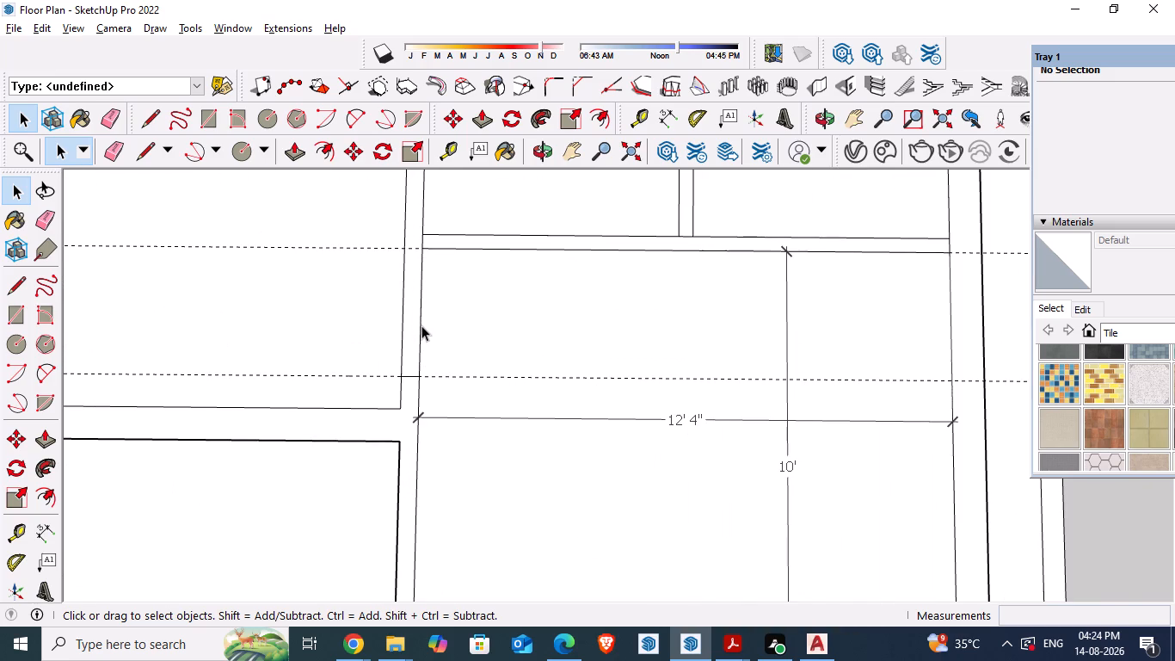
scroll(417, 246, "up", 3)
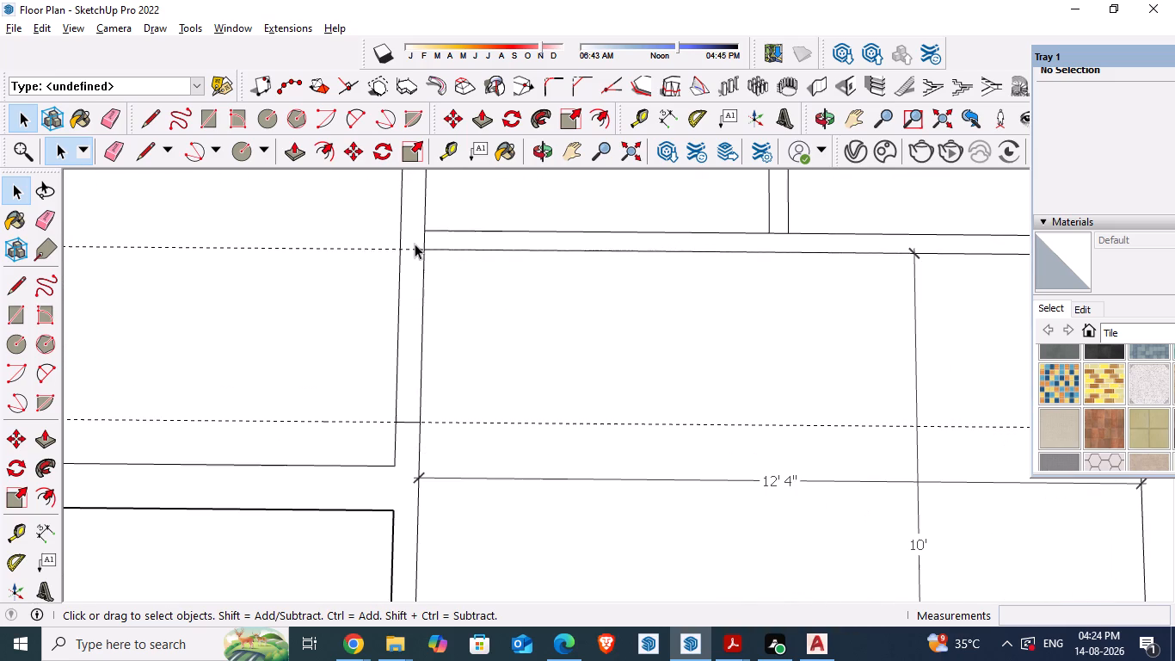
key("l")
left_click(423, 253)
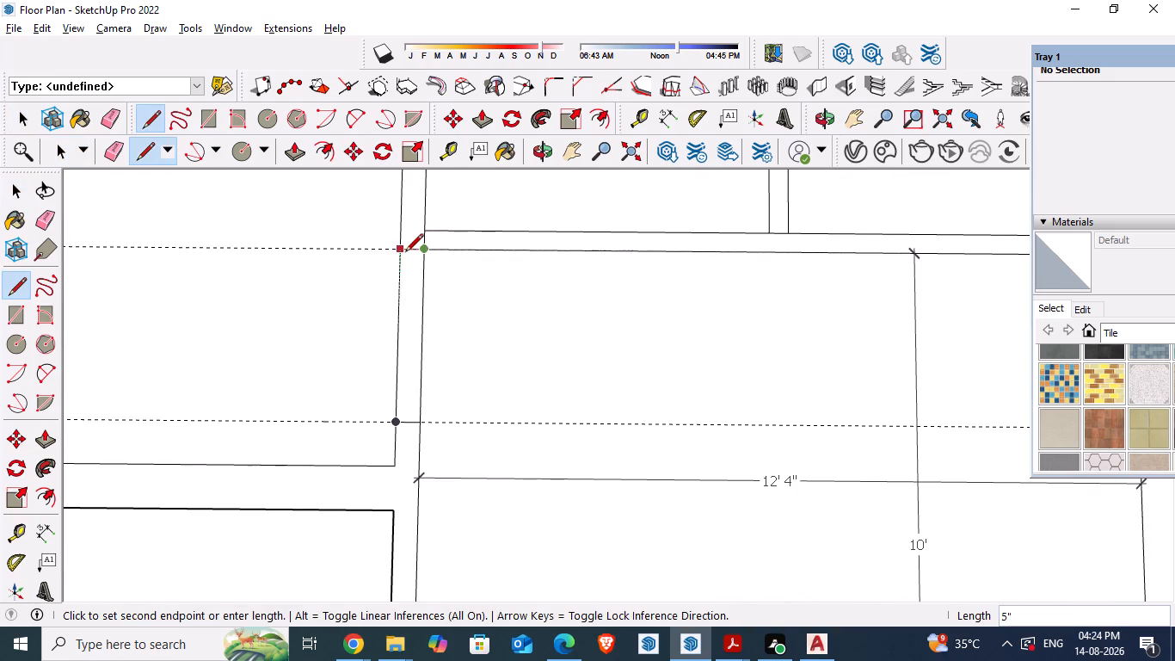
left_click(405, 254)
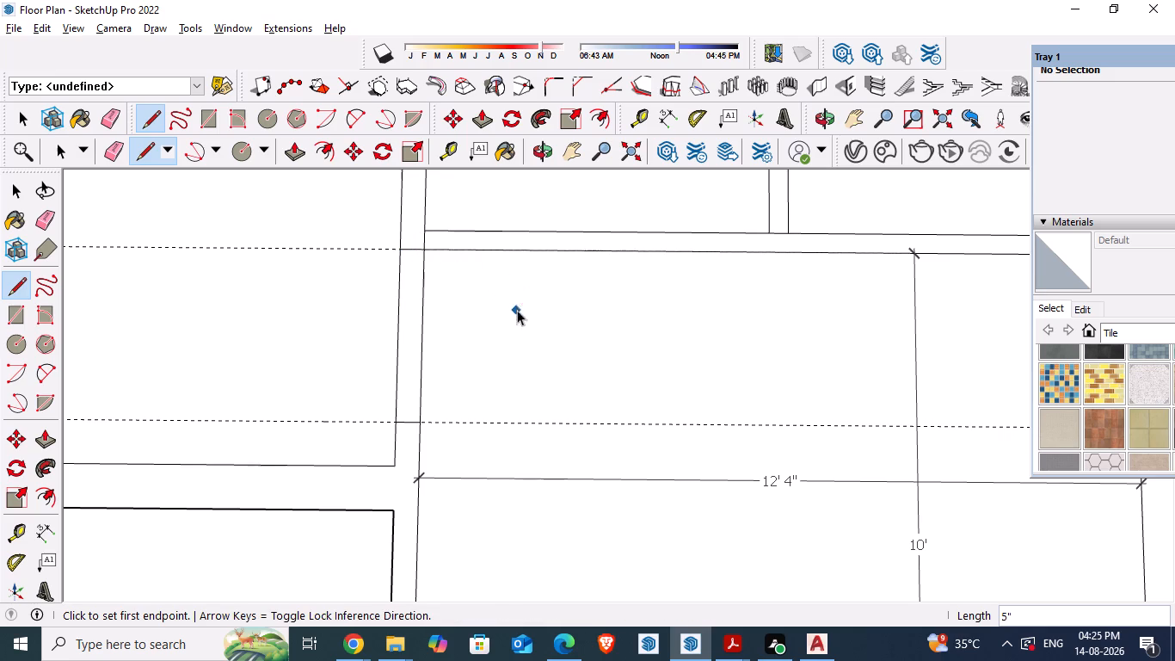
key("space")
Examine the hall's parking-side wall and the openings already marked in the dining area's outer wall.
scroll(541, 348, "down", 10)
scroll(499, 406, "down", 5)
left_click(430, 270)
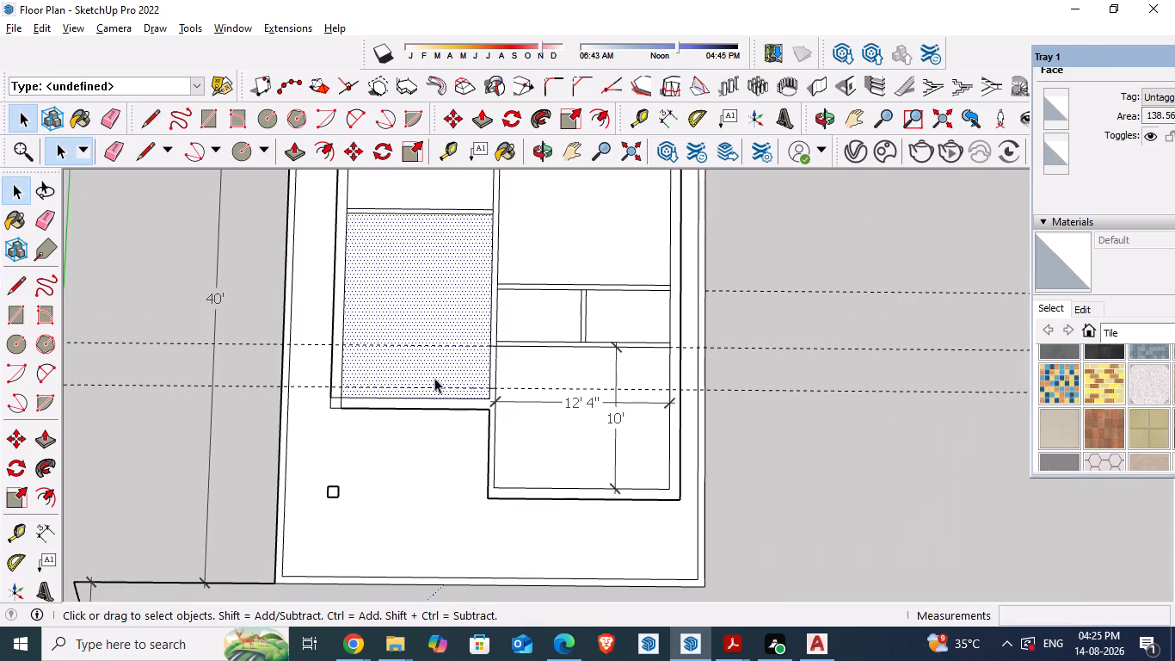
left_click(432, 403)
left_click(438, 403)
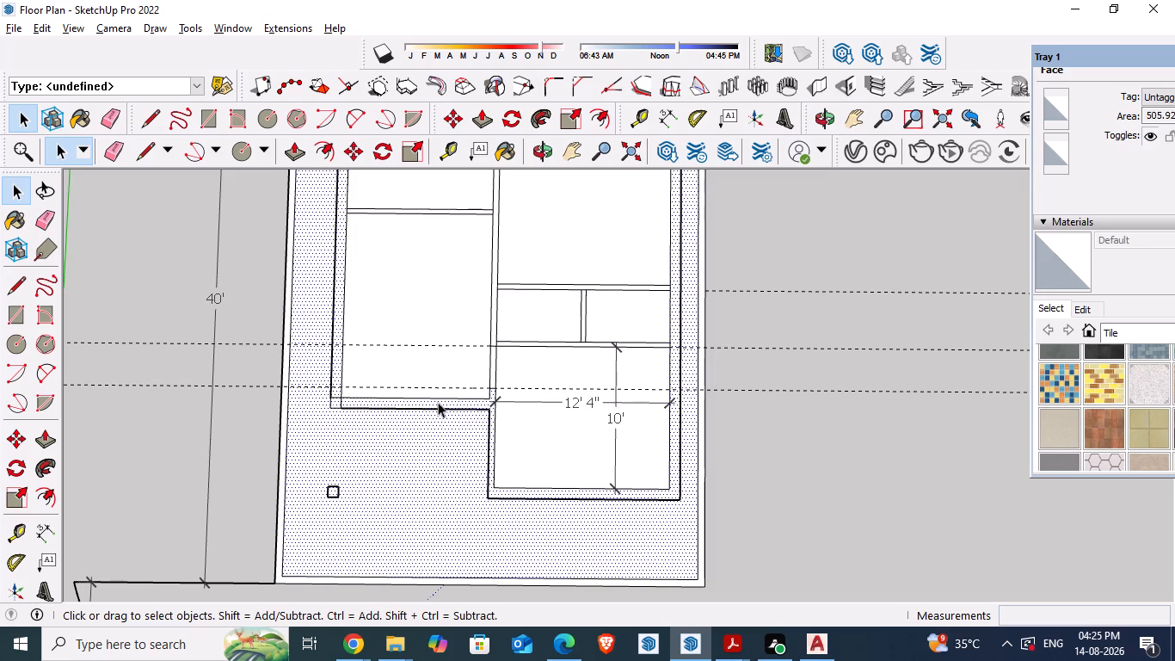
left_click(793, 443)
scroll(650, 448, "up", 4)
scroll(357, 582, "down", 5)
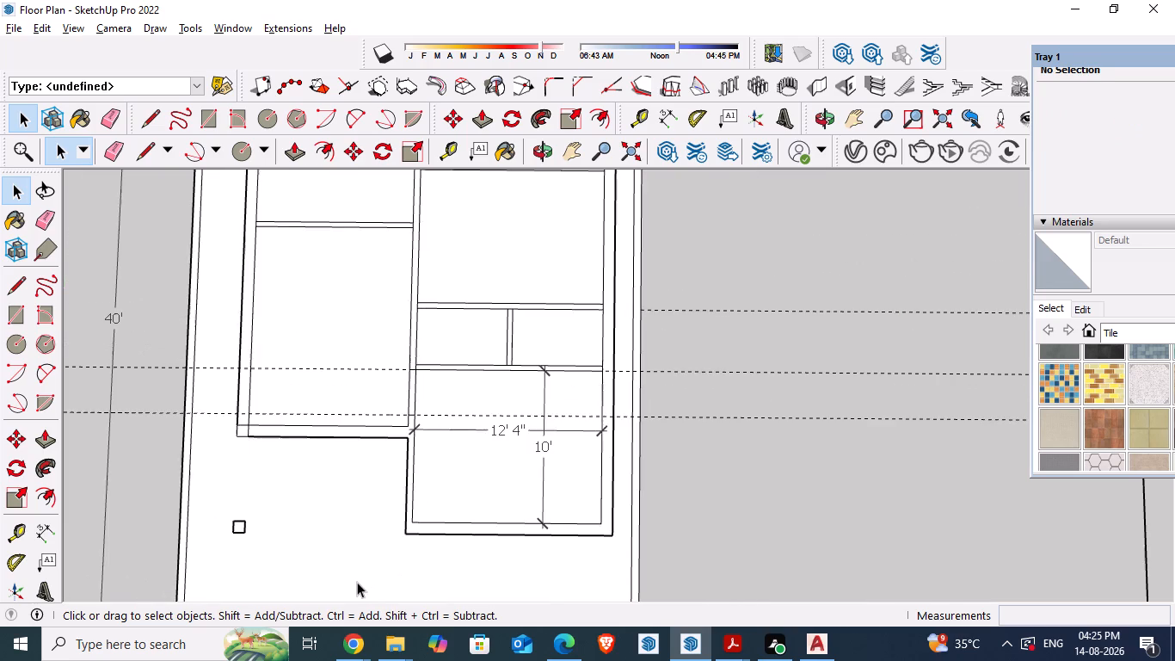
scroll(356, 574, "down", 5)
scroll(343, 284, "up", 4)
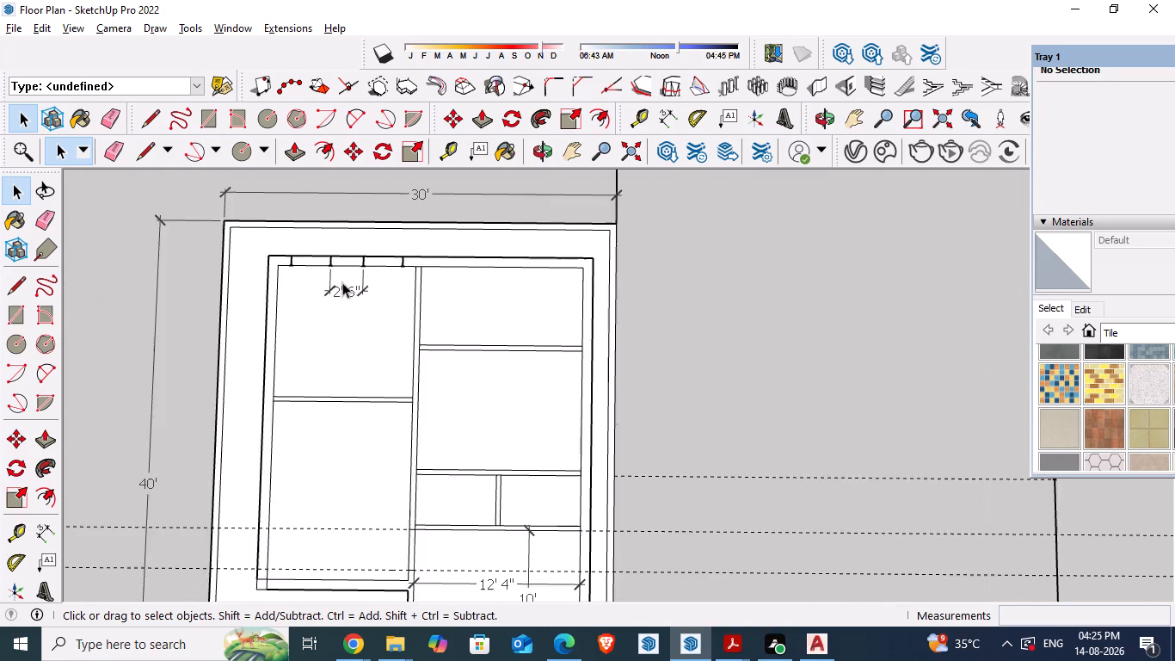
scroll(342, 282, "up", 9)
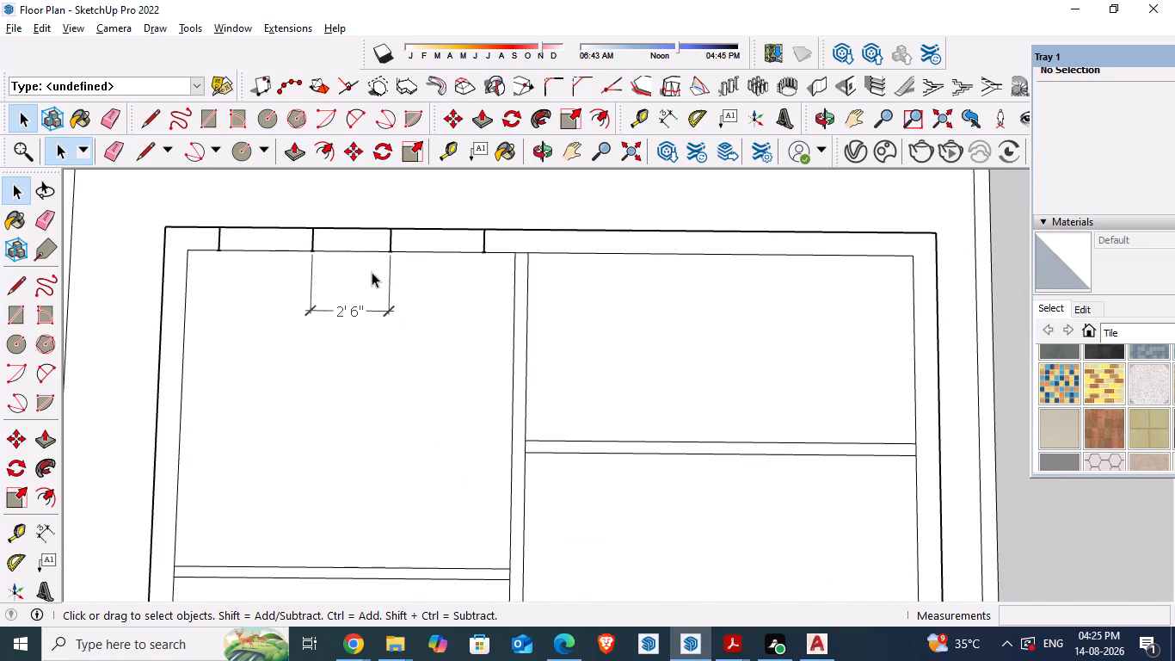
scroll(452, 257, "down", 12)
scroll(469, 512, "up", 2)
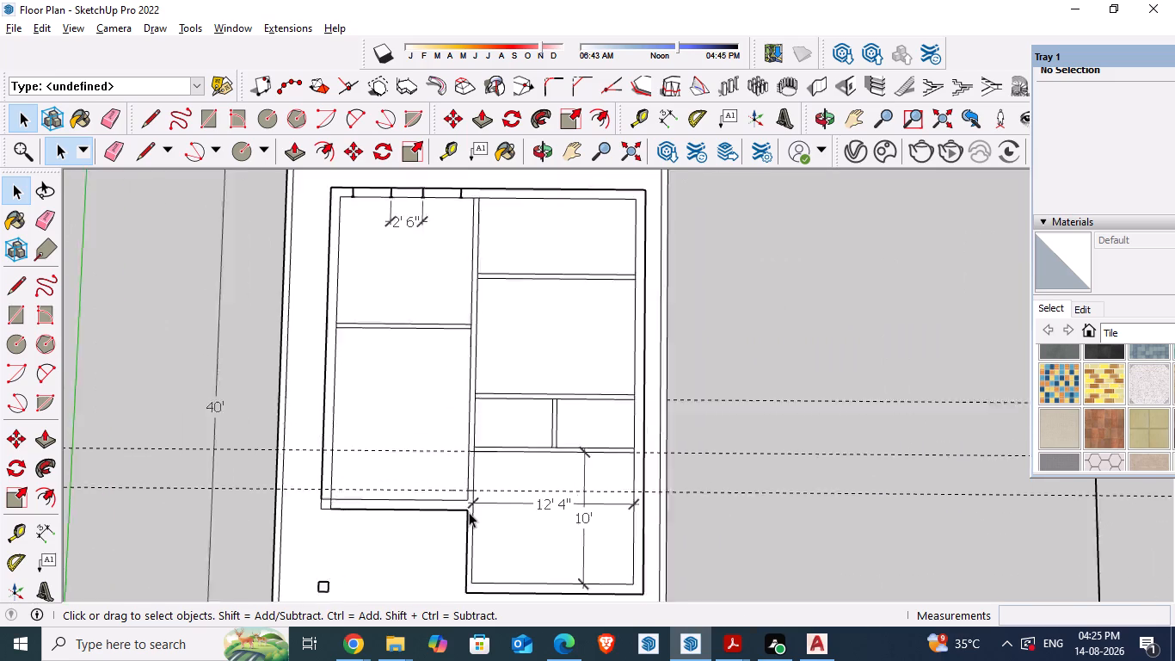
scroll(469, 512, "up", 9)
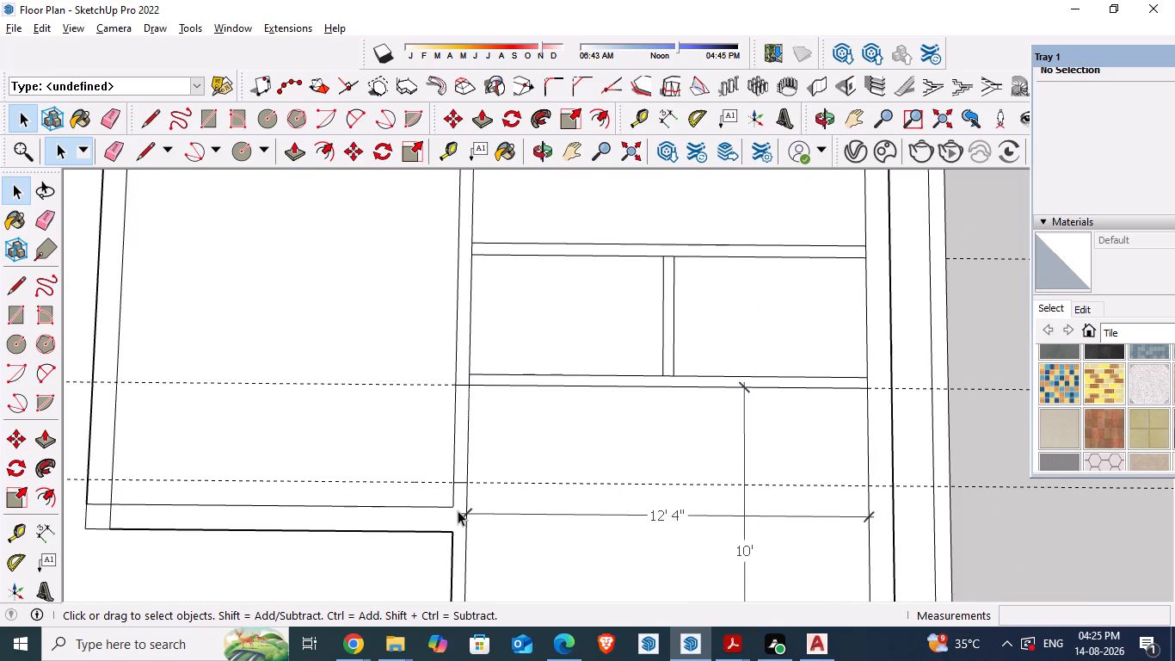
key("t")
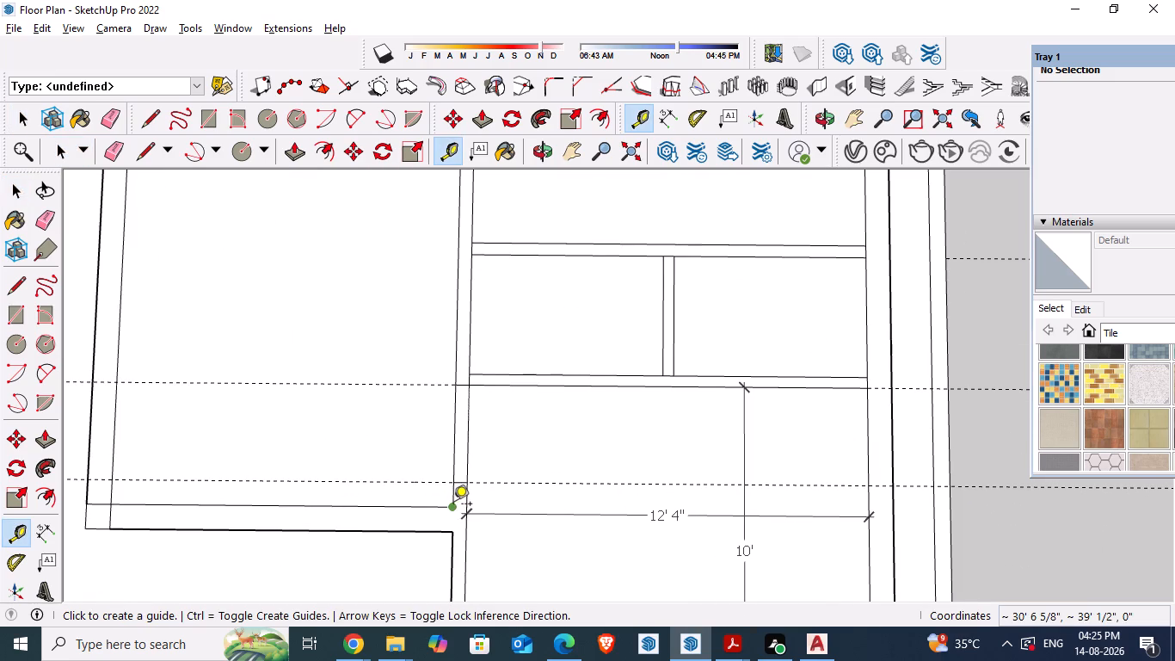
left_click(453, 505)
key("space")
Place a guide 1' into the hall from the hall-side edge of the front bedroom's door opening.
scroll(492, 485, "up", 3)
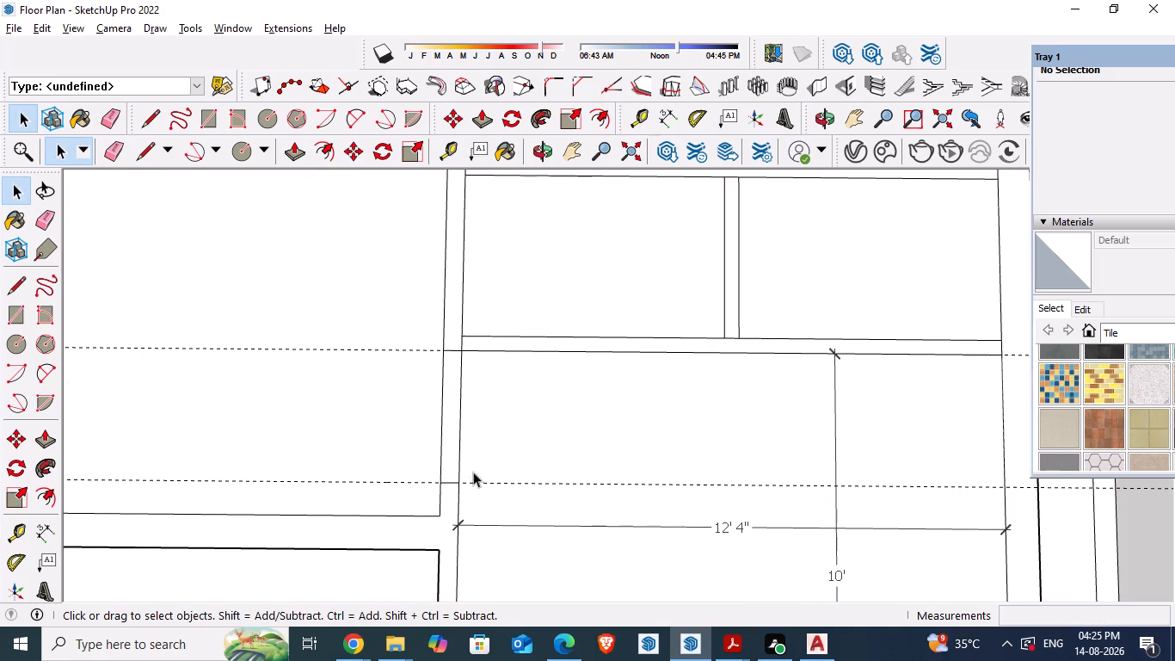
left_click(443, 457)
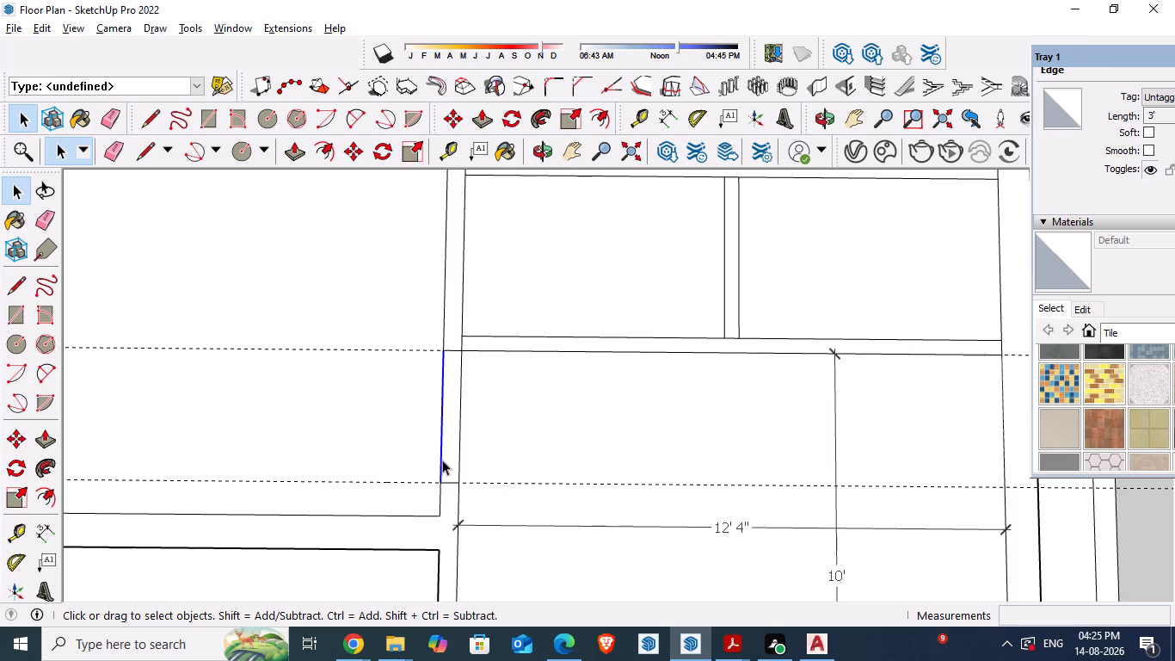
key("t")
left_click(440, 445)
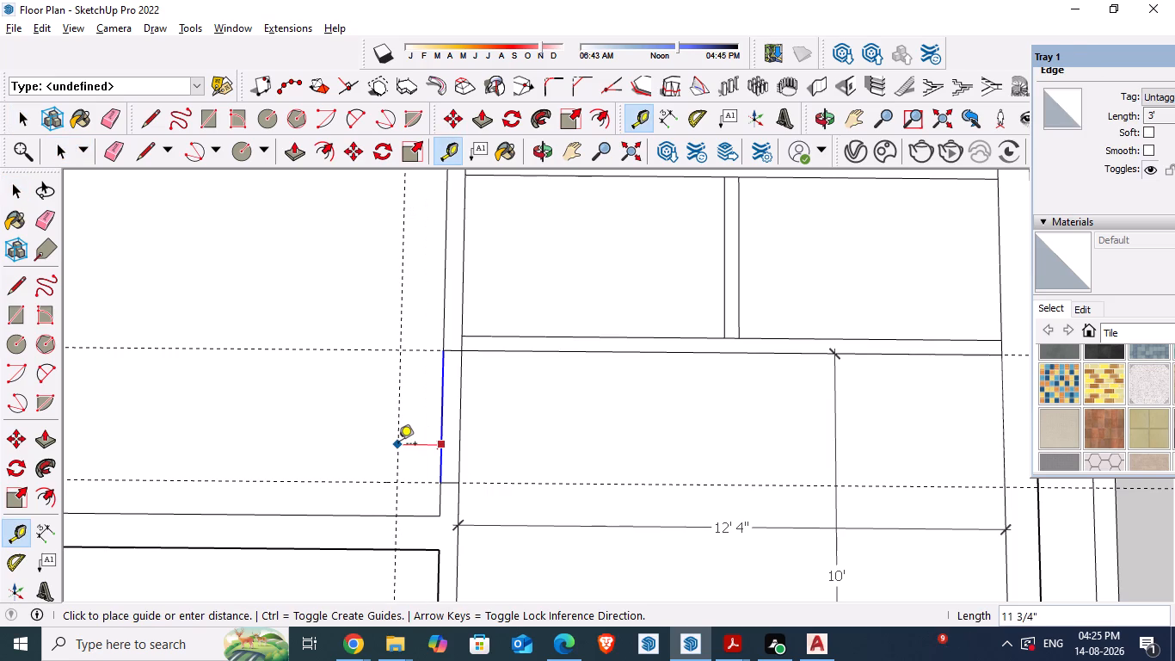
key("1")
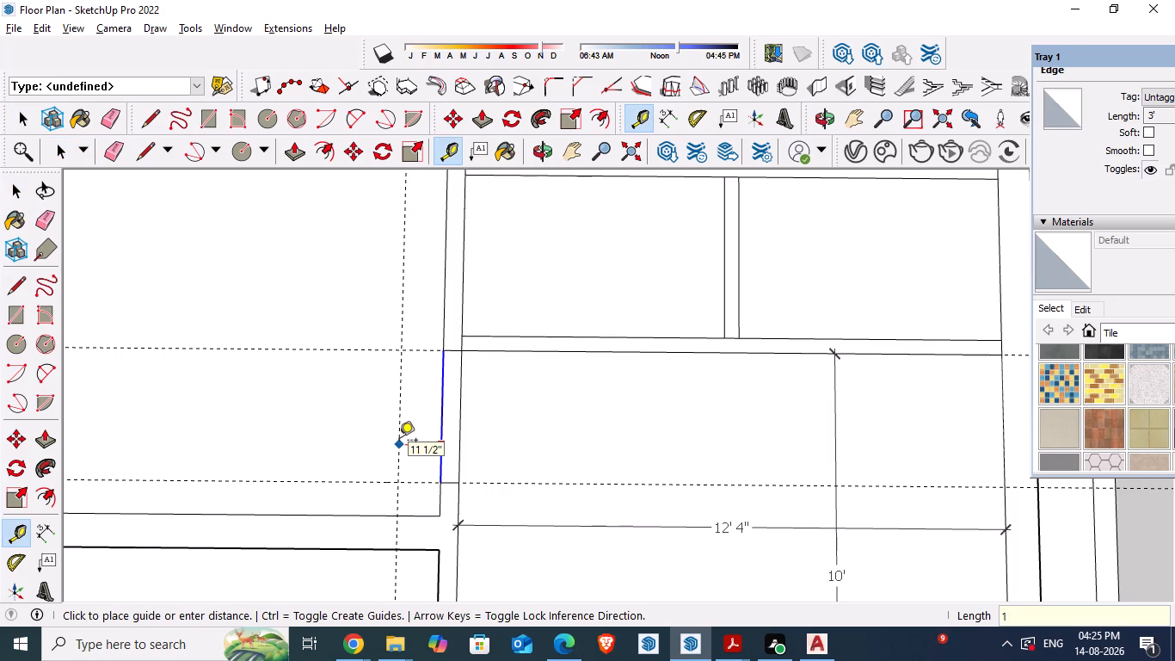
key("apostrophe")
key("Return")
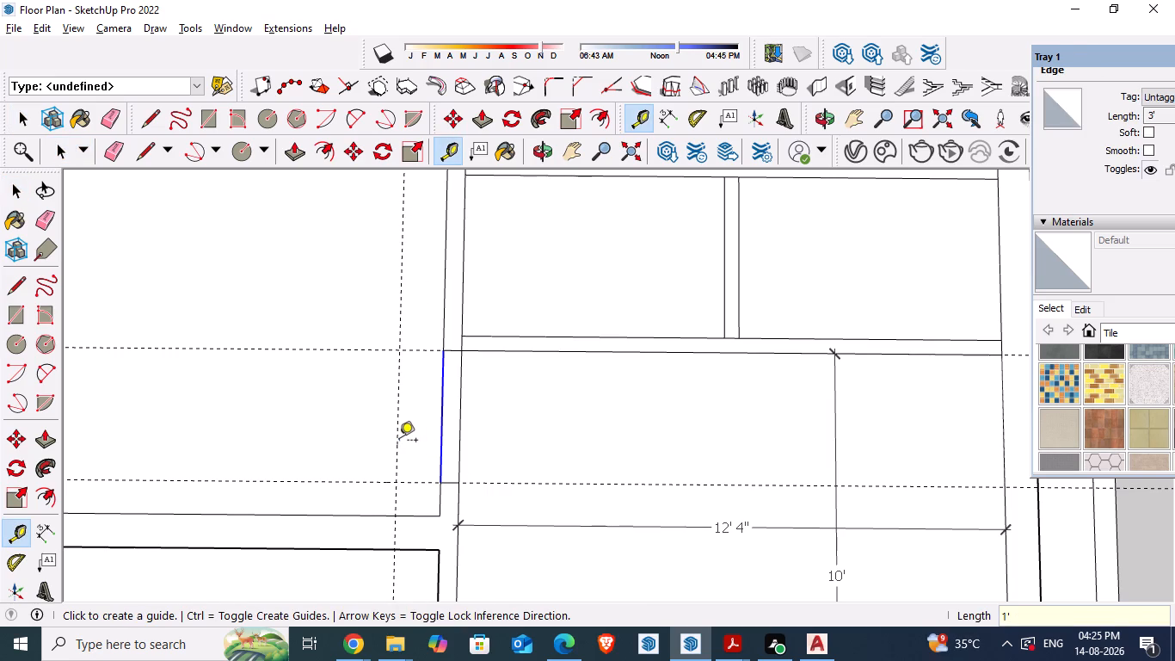
Check the front bedroom's door opening onto the hall in the reference PDF floor plan.
key("alt+Tab")
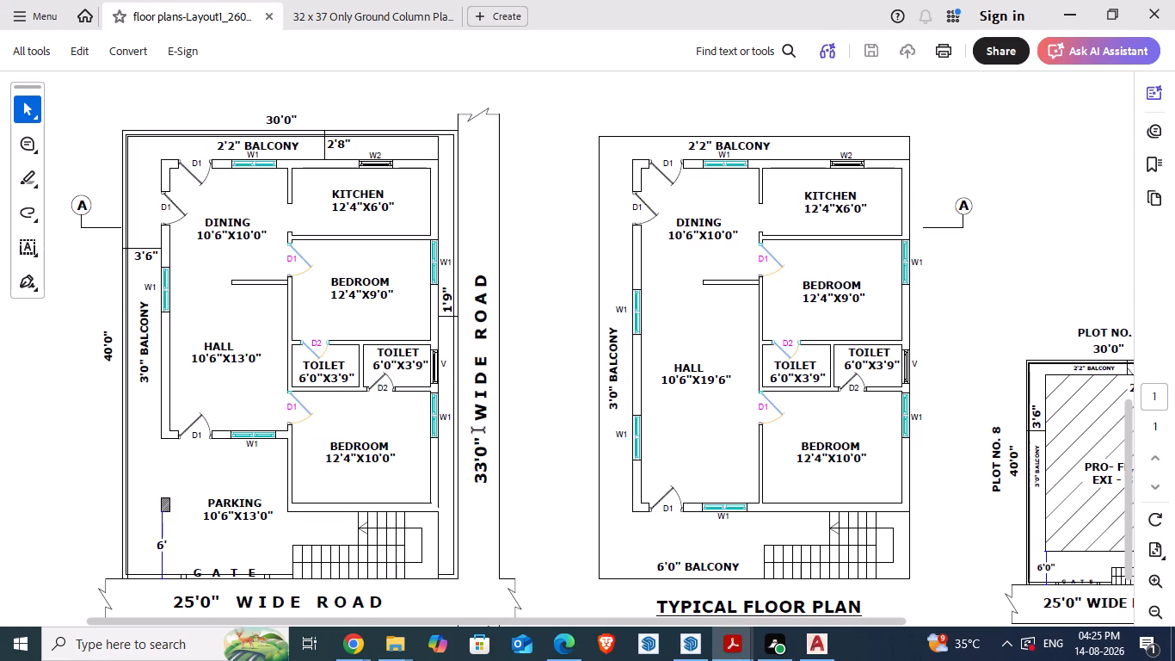
key("alt+Tab")
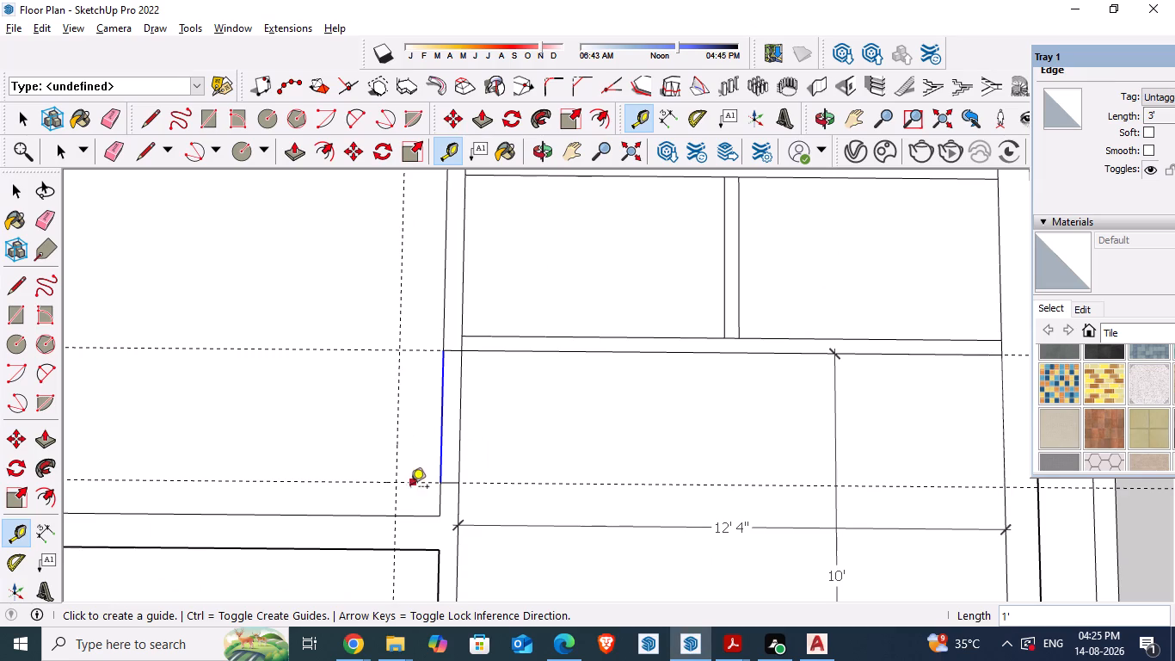
Place a guide 3' from the 1' guide near the front bedroom, going toward the hall's balcony-side wall.
double_click(396, 503)
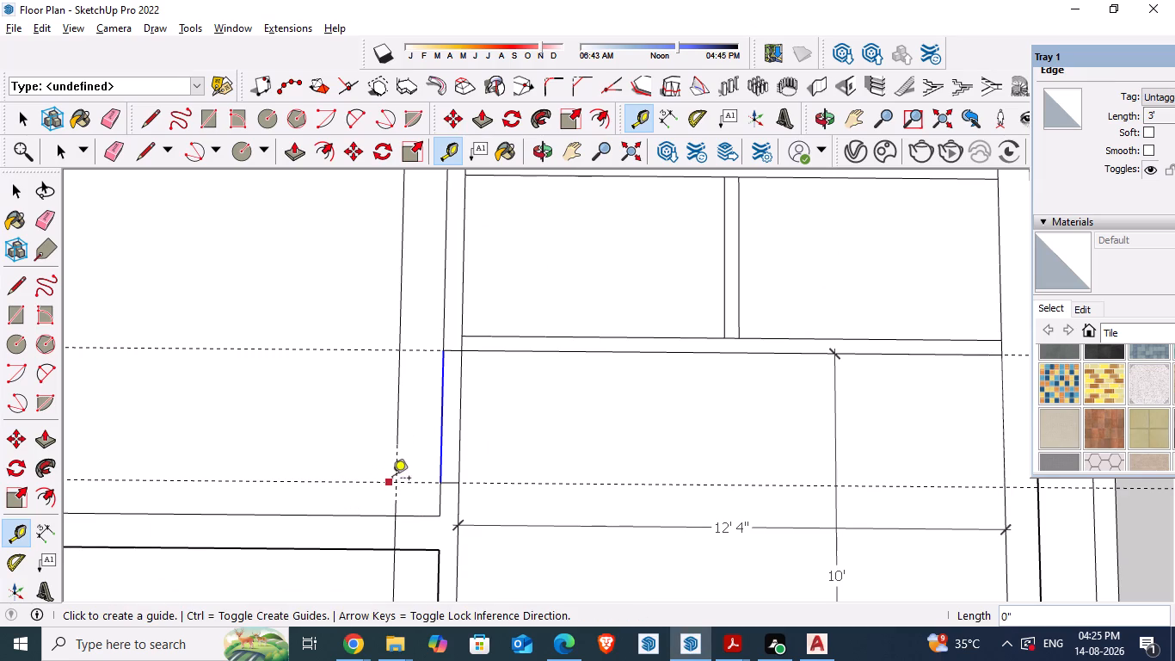
key("space")
type("t")
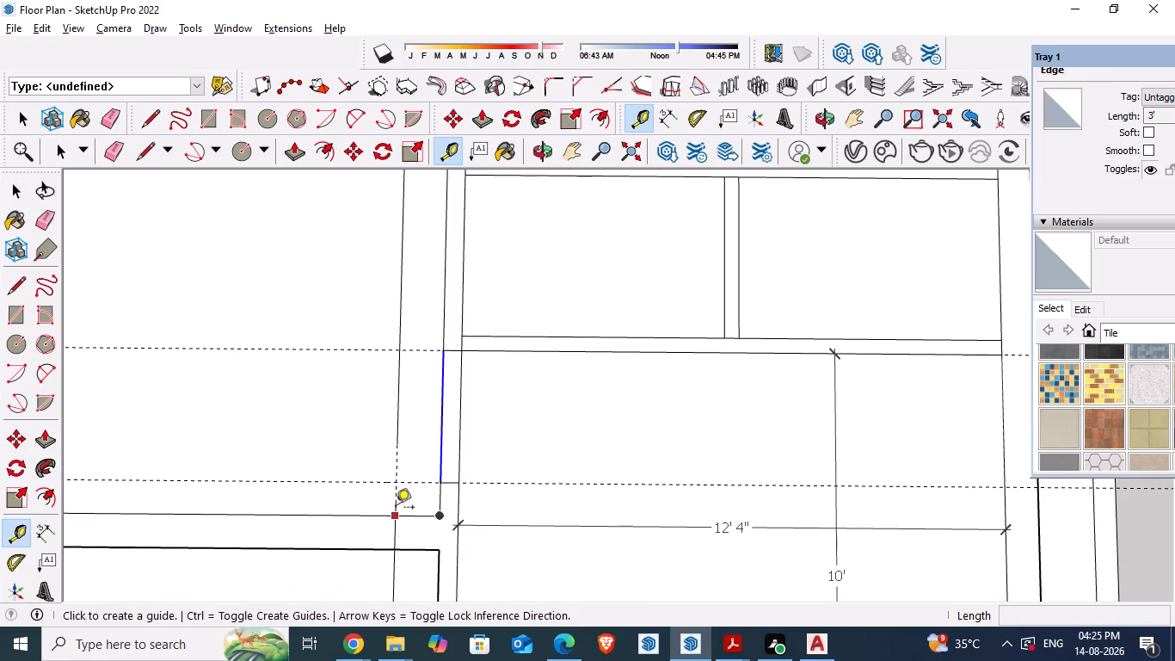
left_click(396, 534)
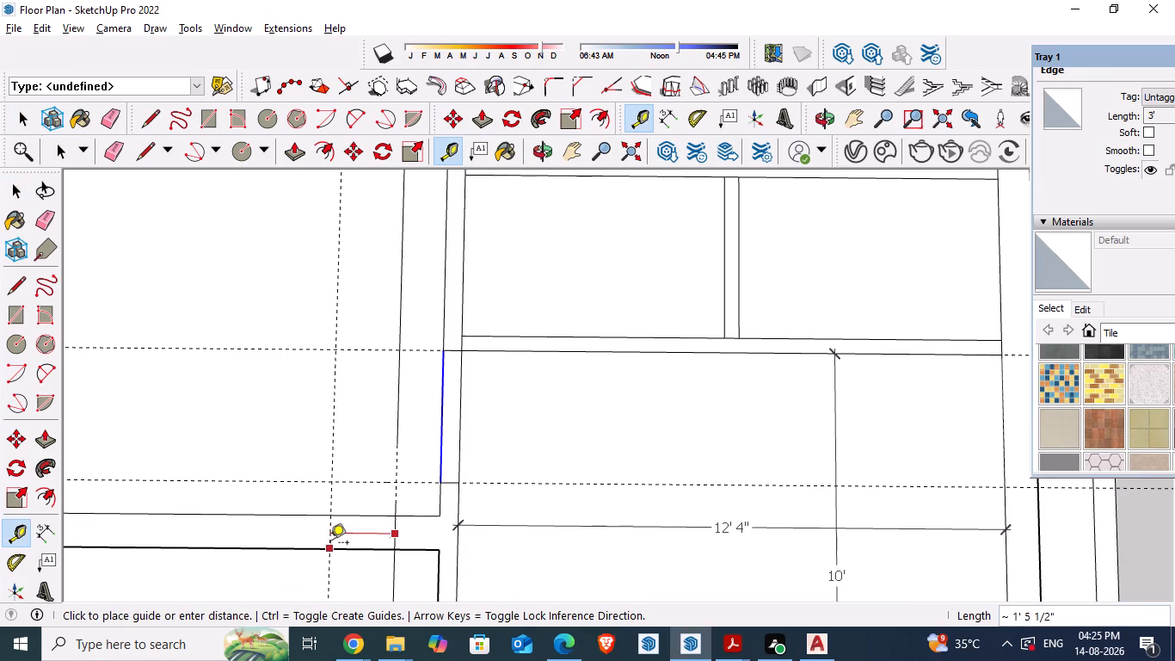
key("3")
key("apostrophe")
key("Return")
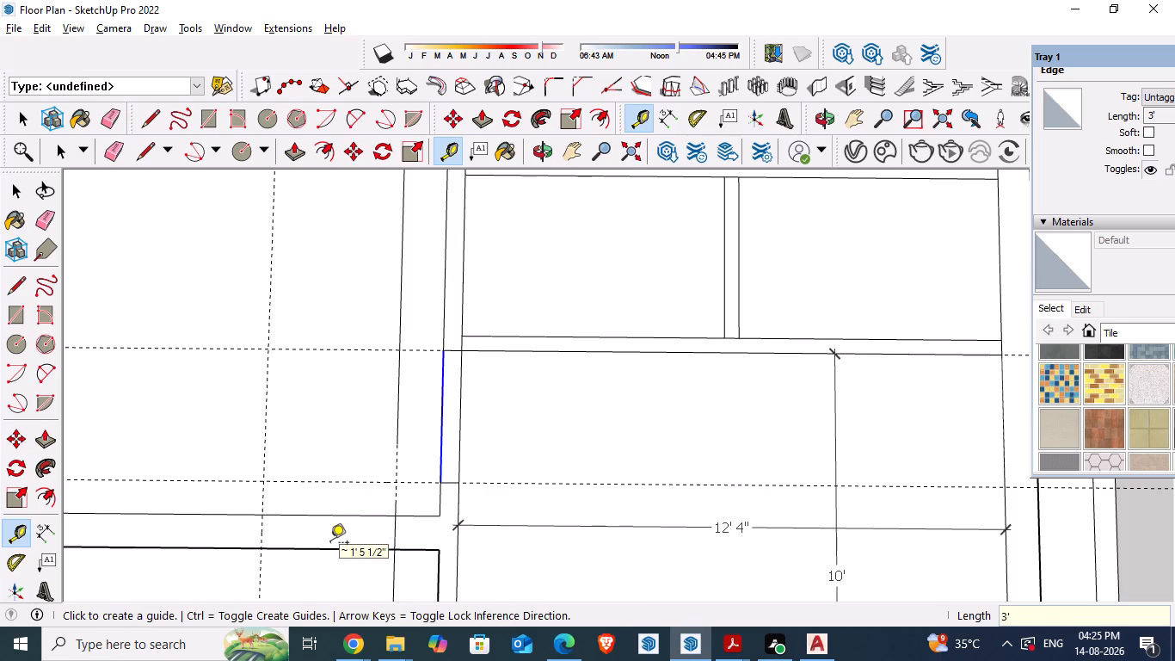
Compare the hall's parking-side wall with its D1 door and W1 window positions in the reference PDF plan.
scroll(380, 528, "down", 5)
scroll(588, 510, "down", 10)
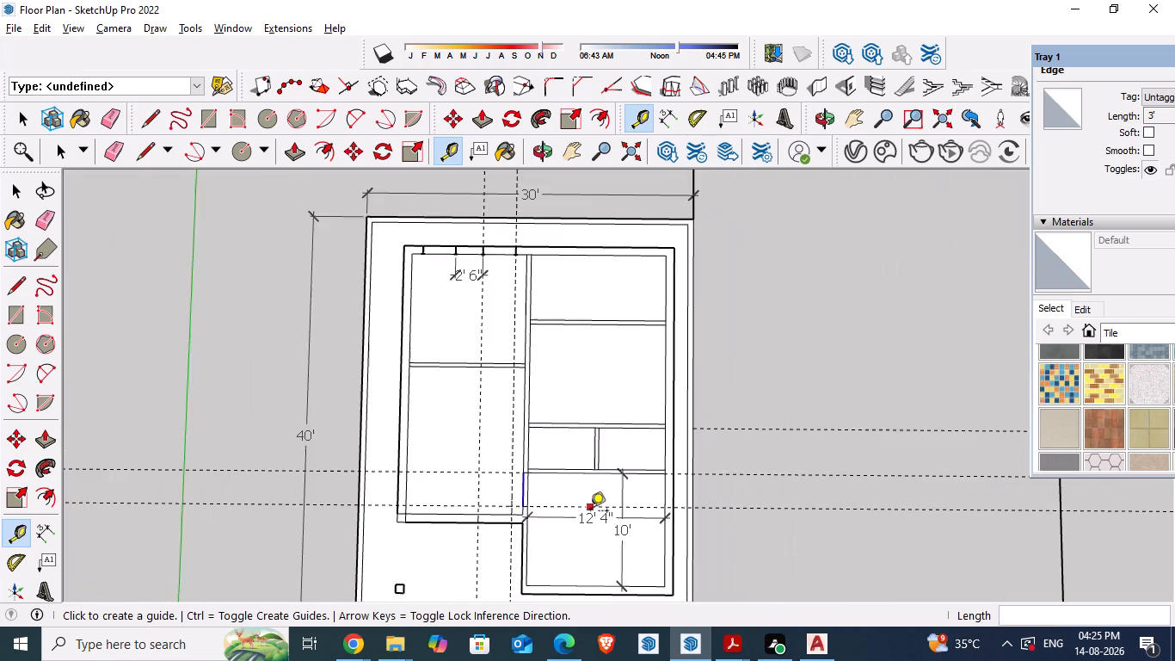
scroll(516, 557, "up", 8)
key("alt+Tab")
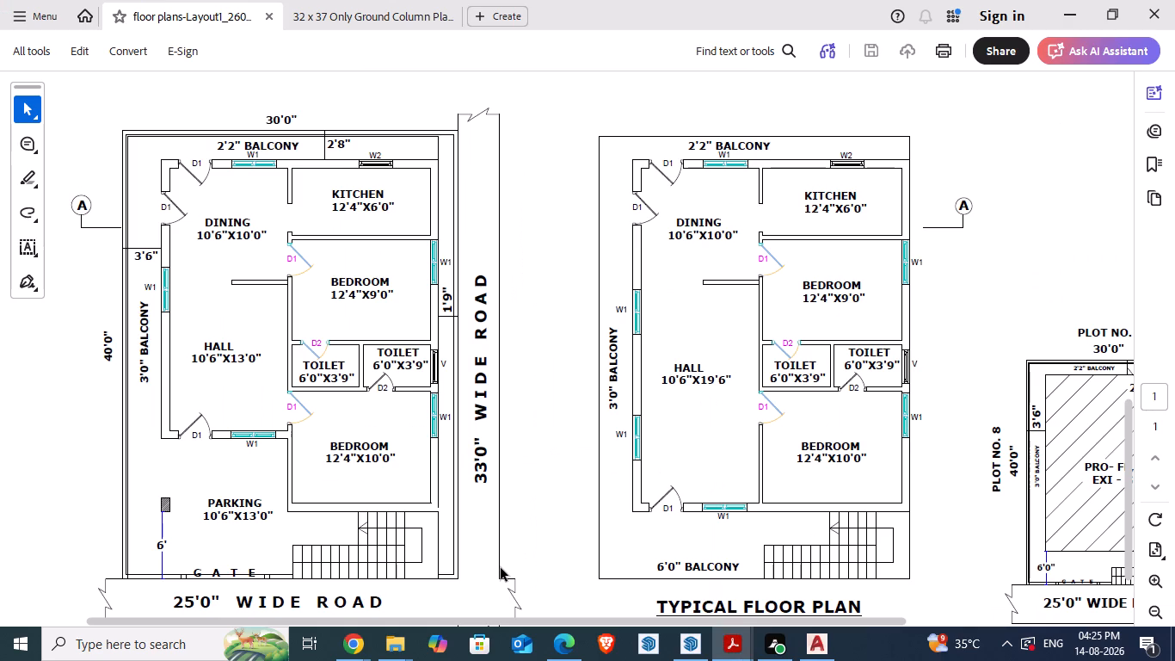
key("alt+Tab")
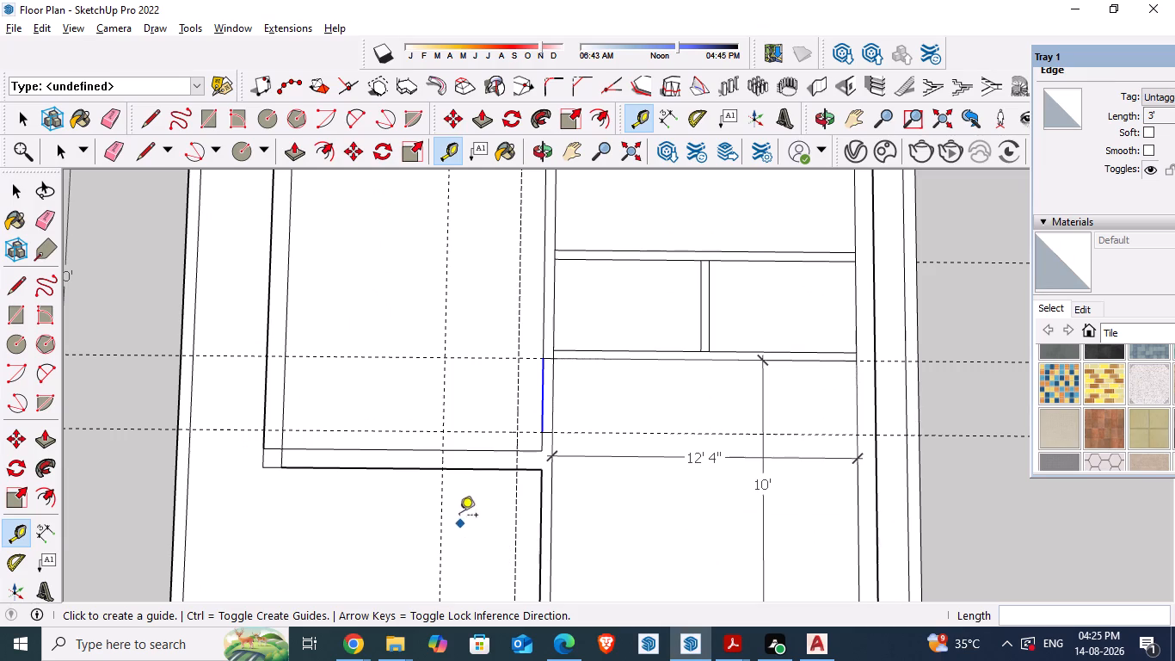
key("alt+Tab")
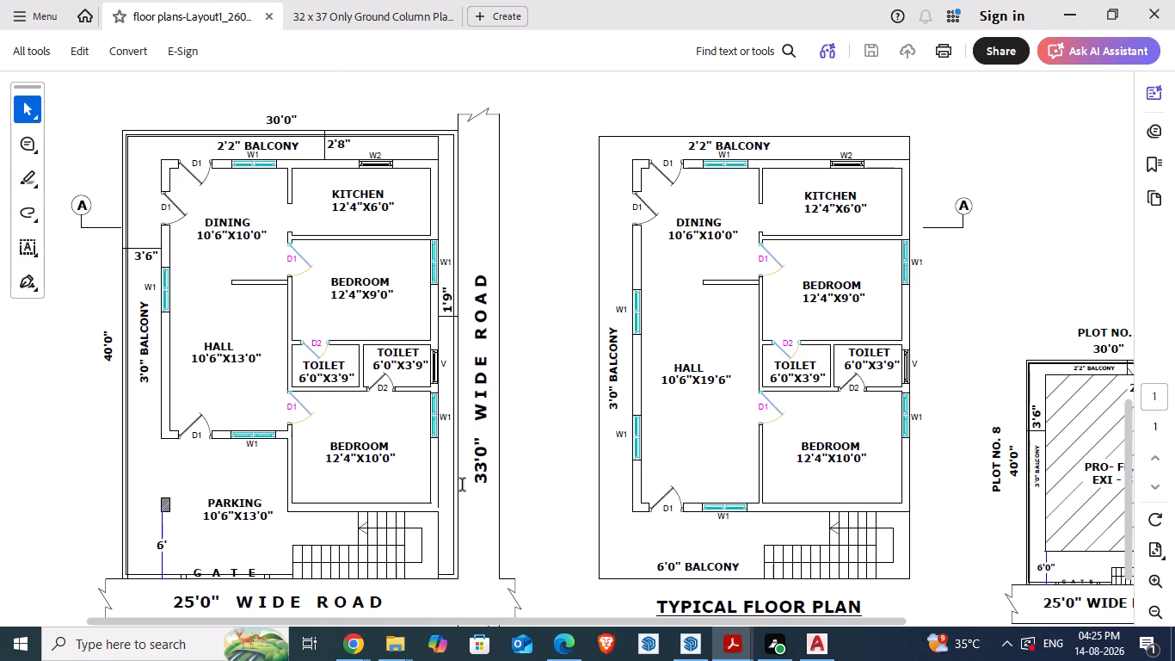
key("alt+Tab")
Place a guide 1' into the hall from the inner edge of its balcony-side outer wall, checking against the reference PDF.
scroll(335, 445, "up", 3)
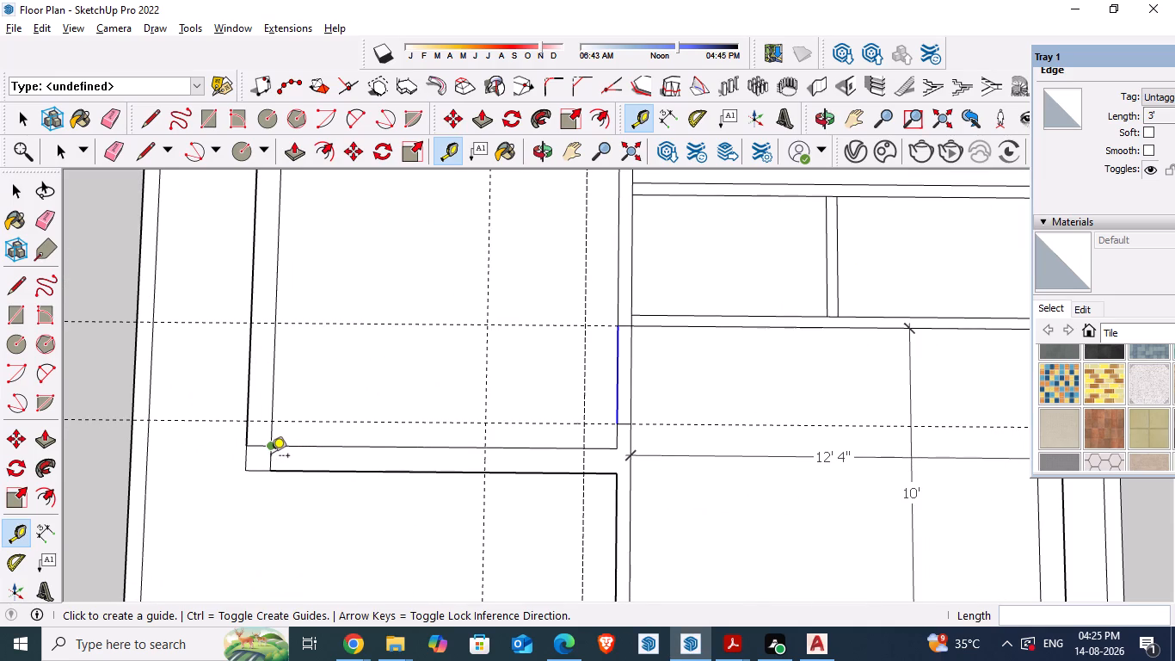
left_click(271, 460)
key("1")
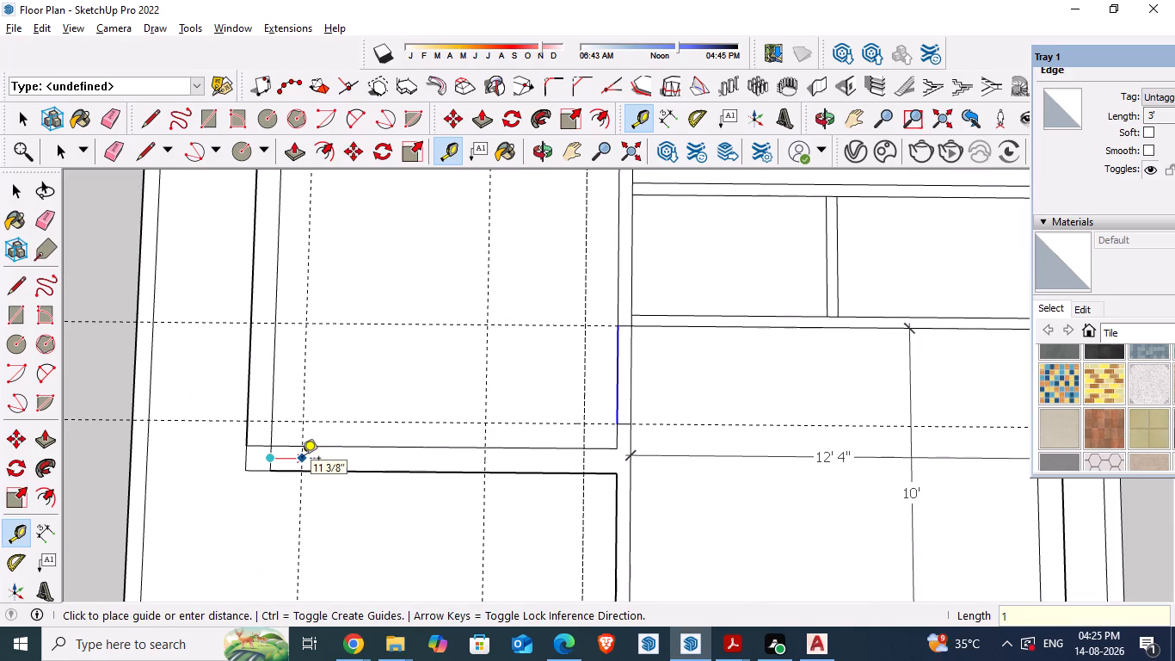
key("apostrophe")
key("Return")
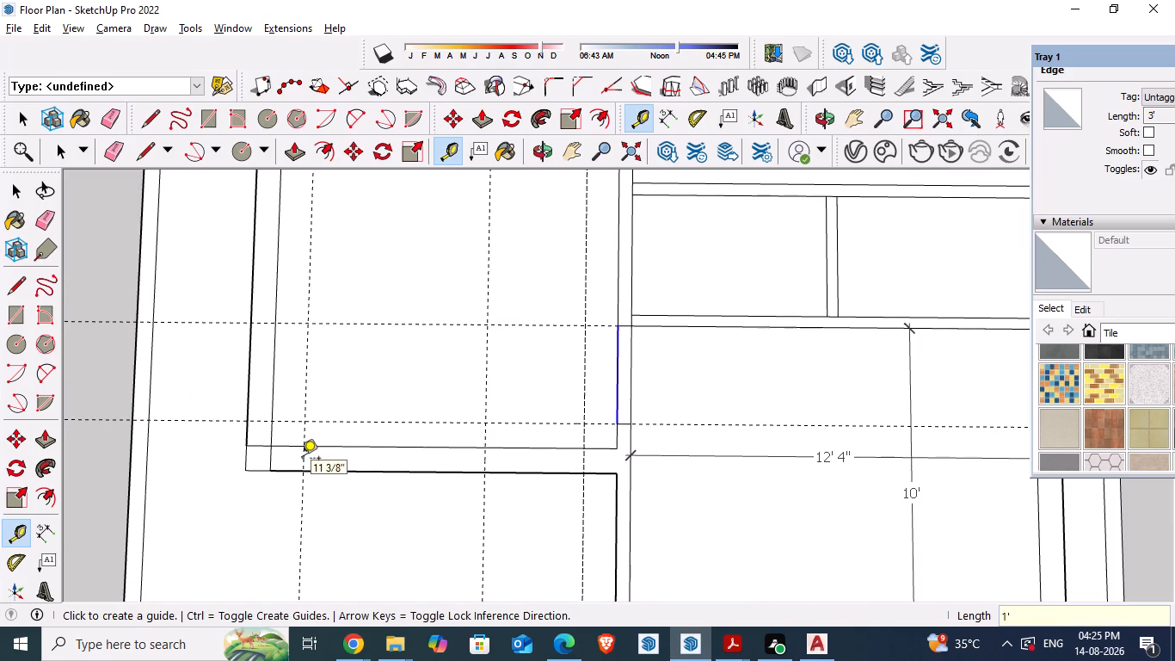
key("alt+Tab")
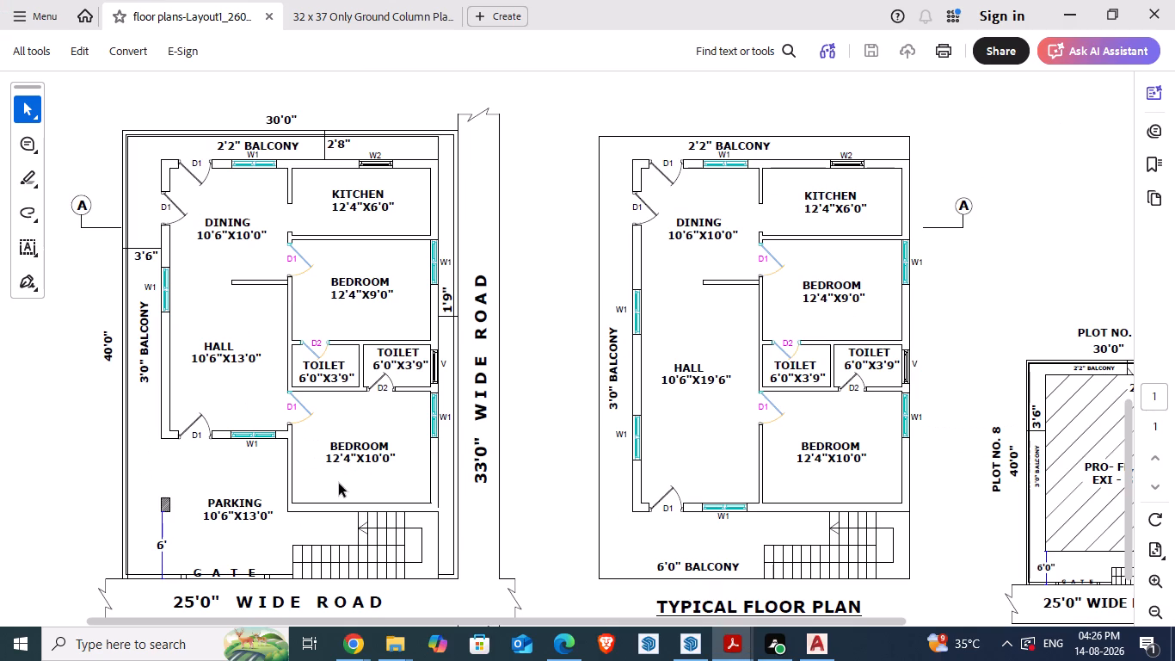
key("alt+Tab")
left_click(337, 487)
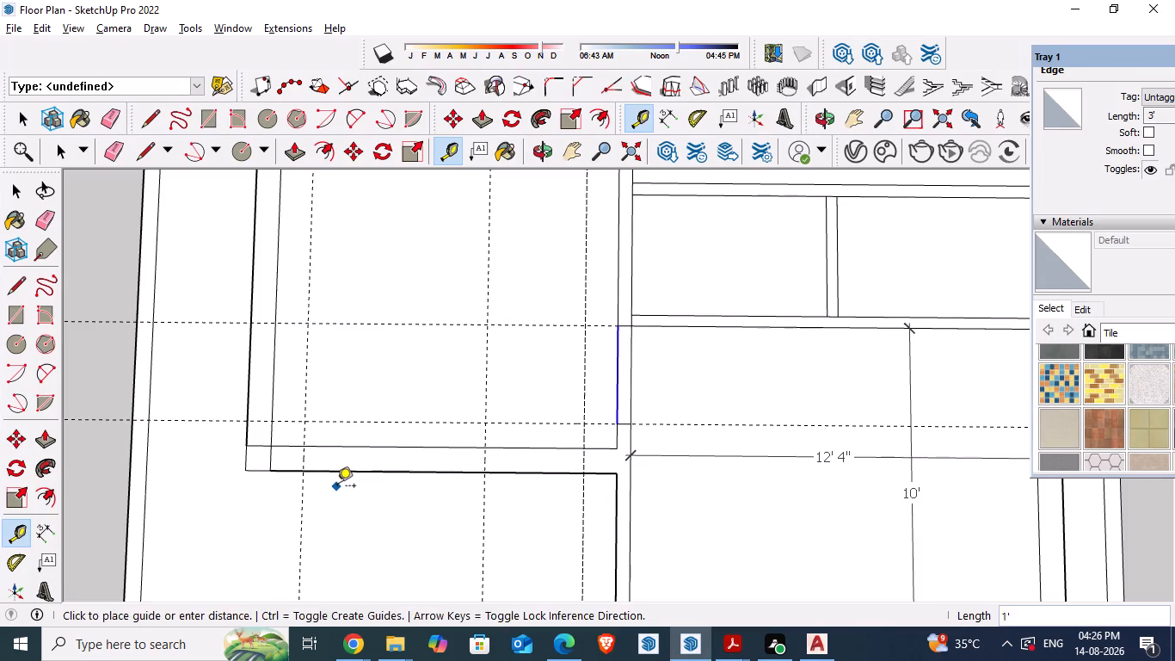
Draw a 9" line across the hall's parking-side wall along the guide nearest the balcony-side wall.
key("l")
left_click(301, 471)
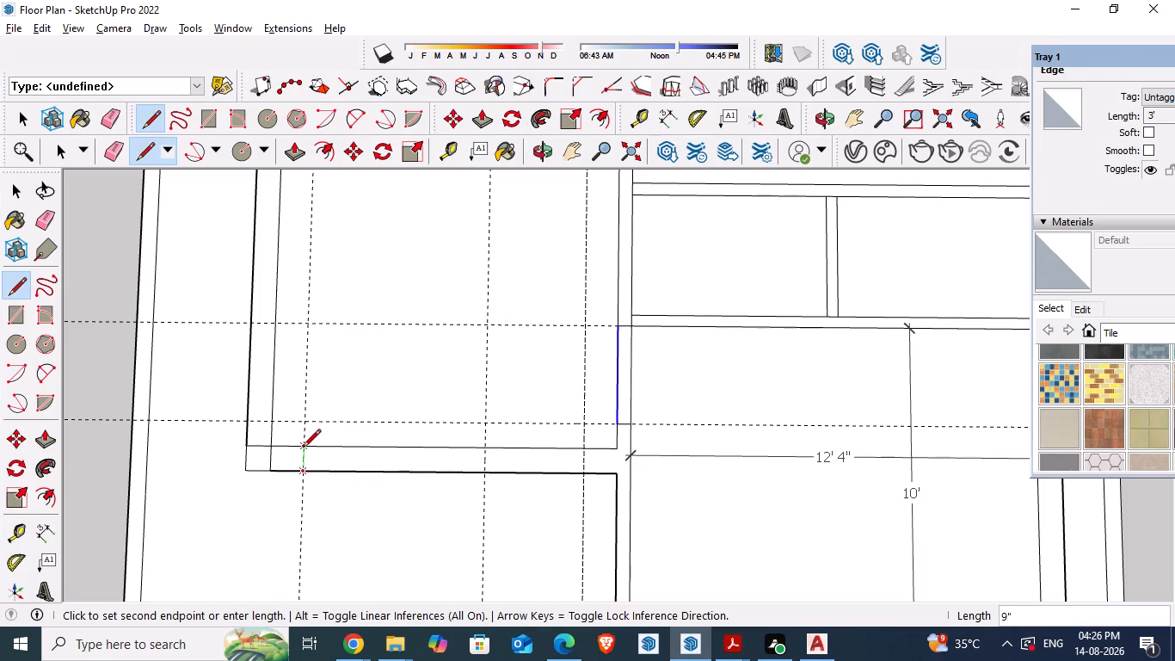
left_click(303, 448)
key("space")
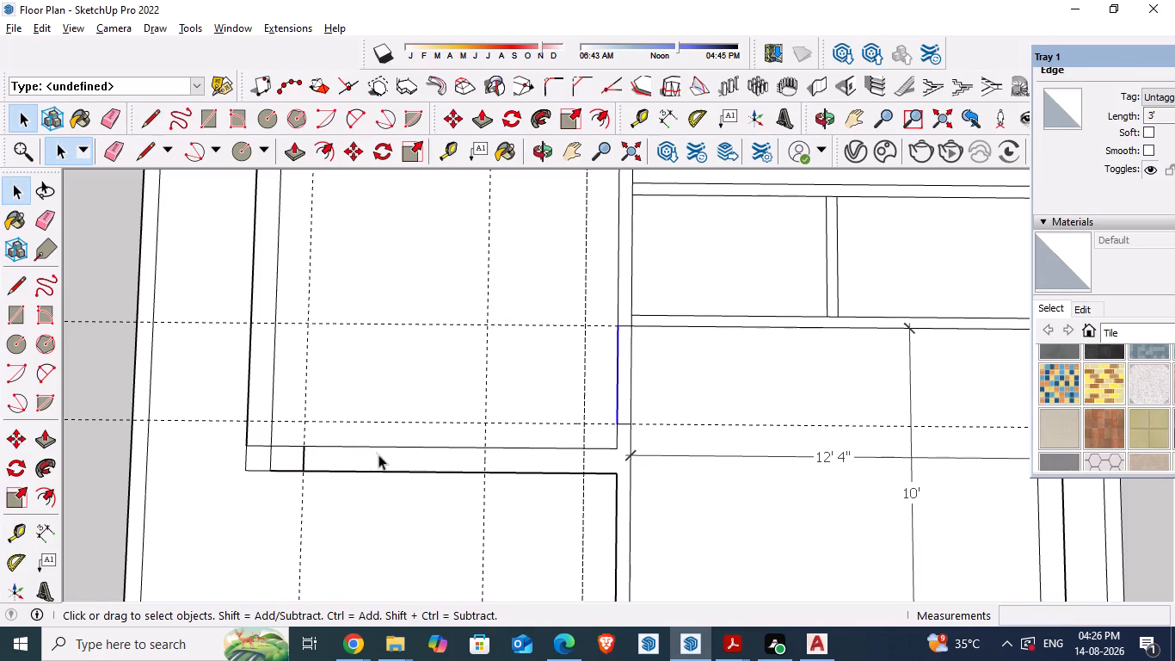
Place a guide 3' from the new wall line, toward the front bedroom, for the hall's door width.
key("t")
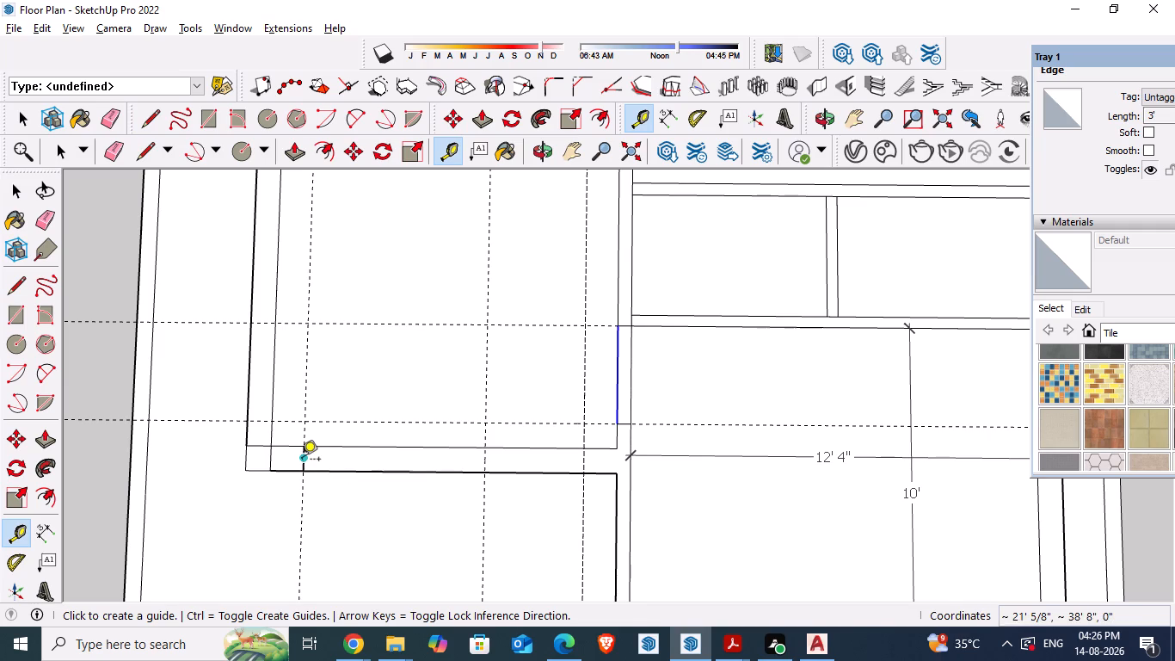
left_click(302, 460)
key("3")
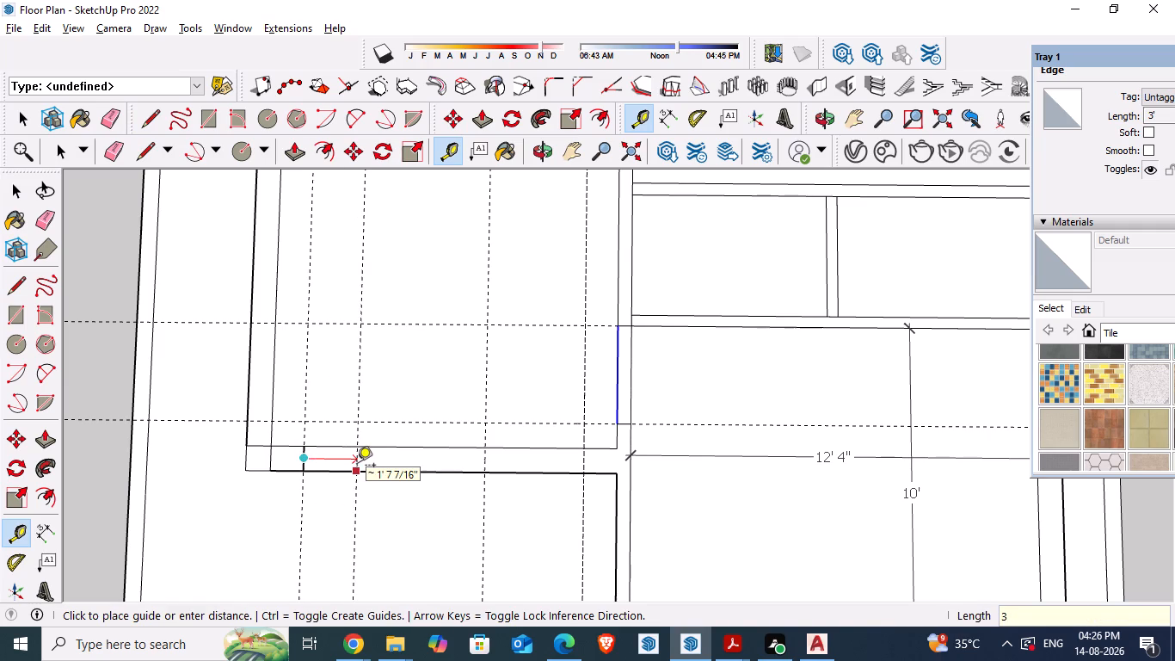
key("apostrophe")
key("Return")
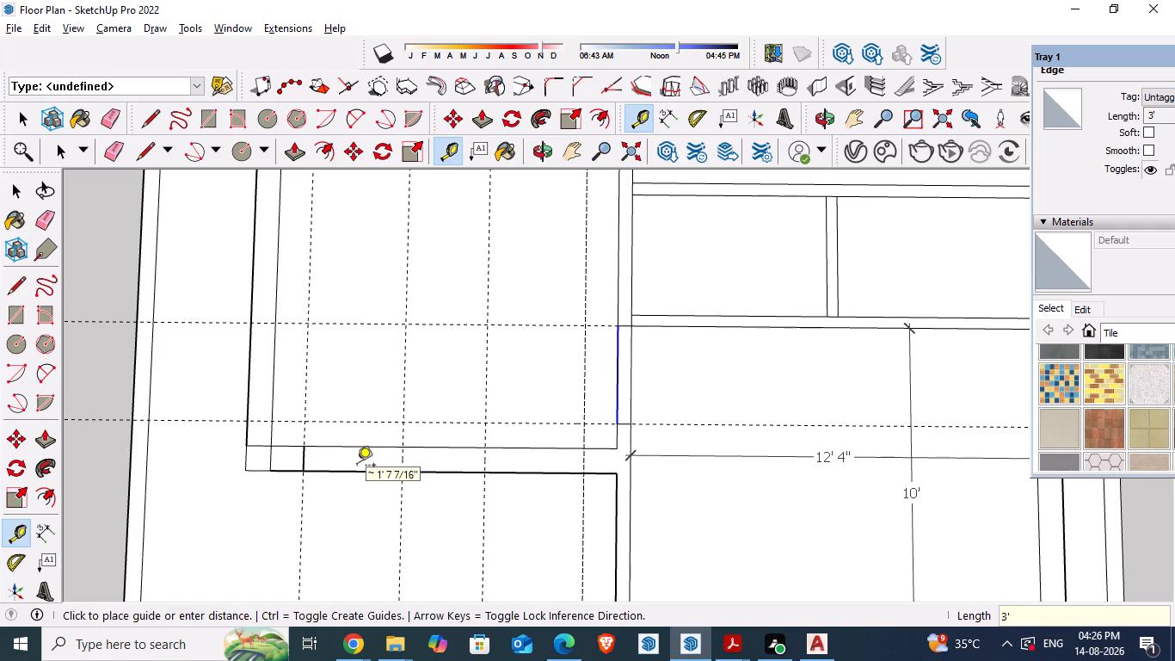
key("space")
Draw 9" lines across the hall's parking-side wall along the three remaining guides to mark the door and window openings.
key("l")
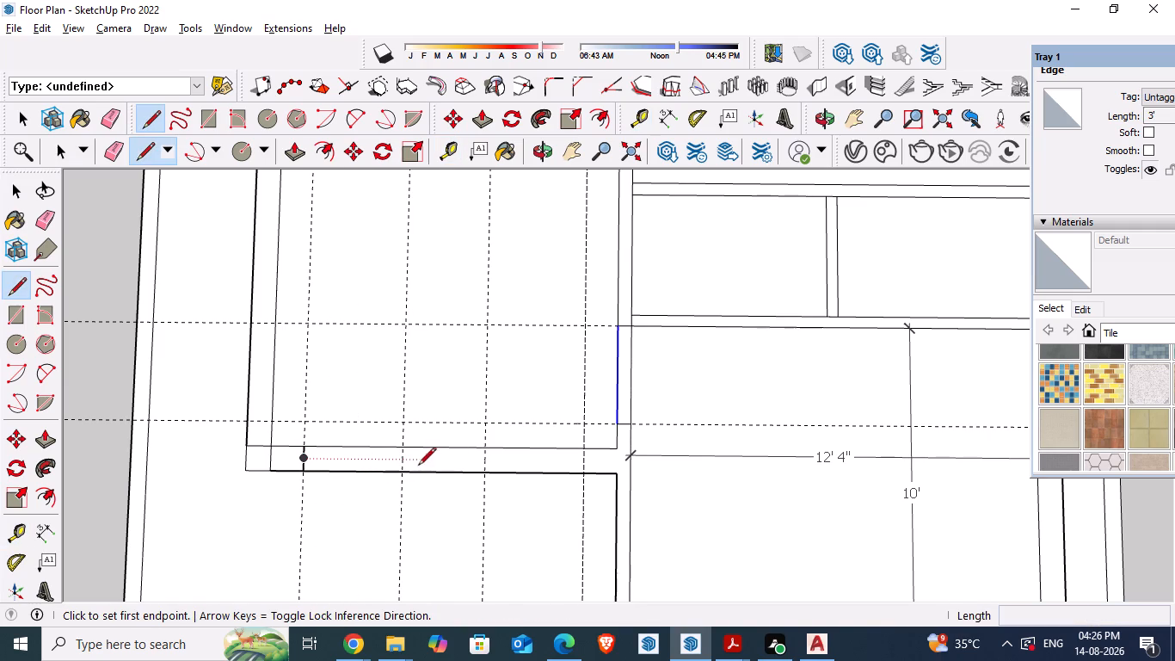
left_click(403, 474)
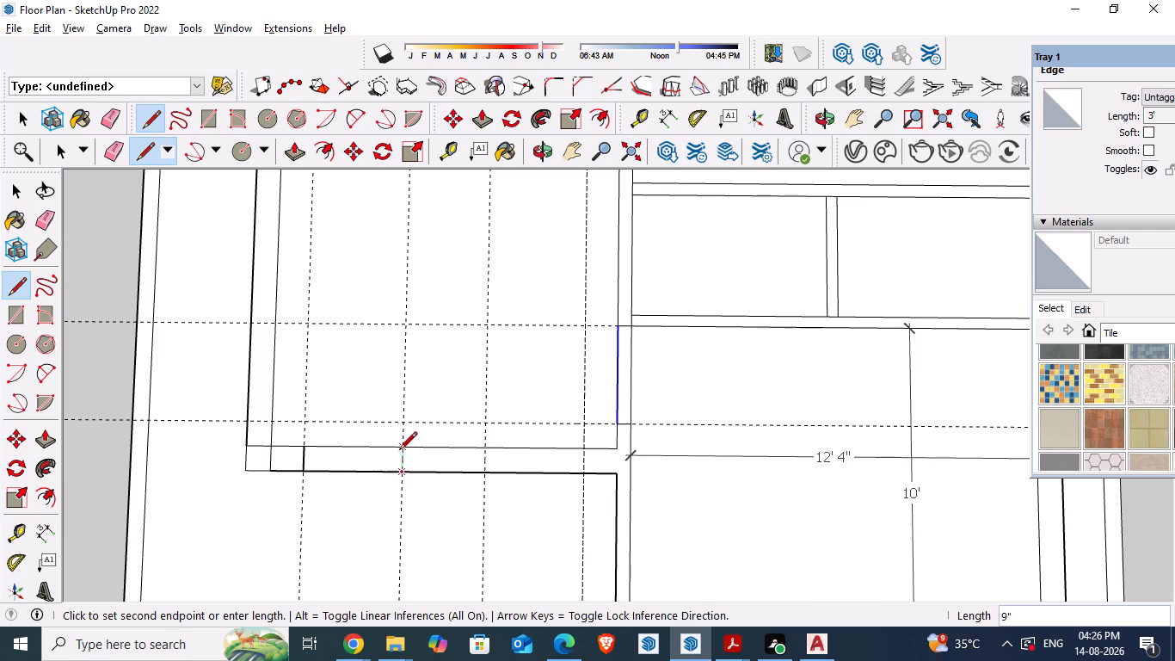
left_click(400, 450)
key("space")
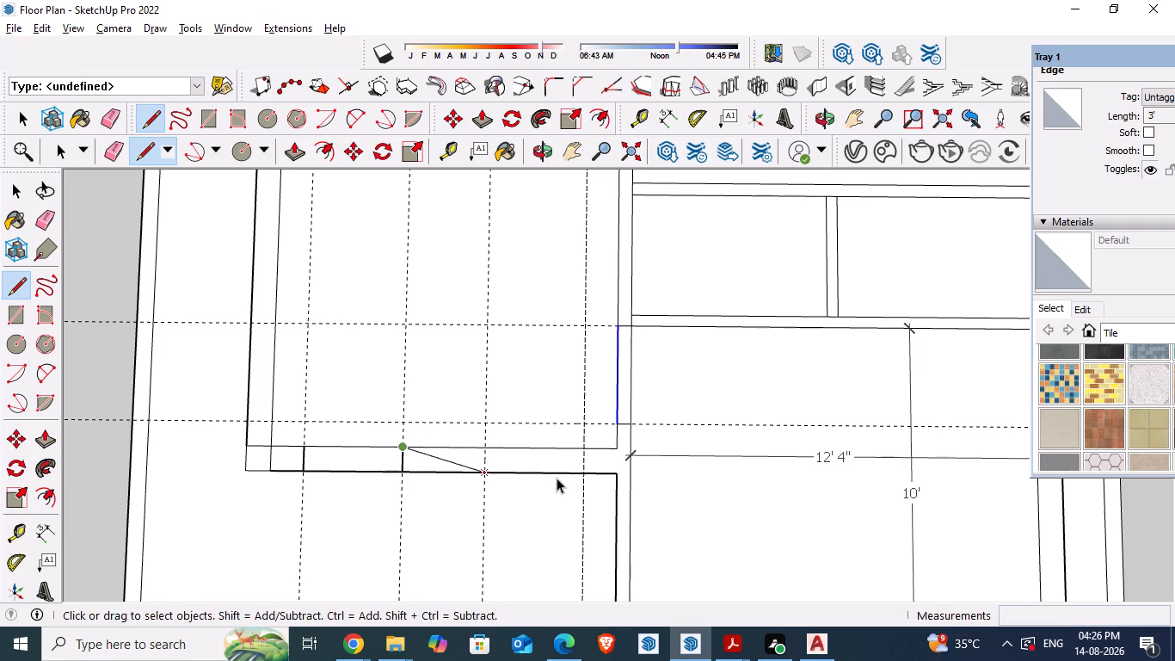
key("l")
left_click(581, 473)
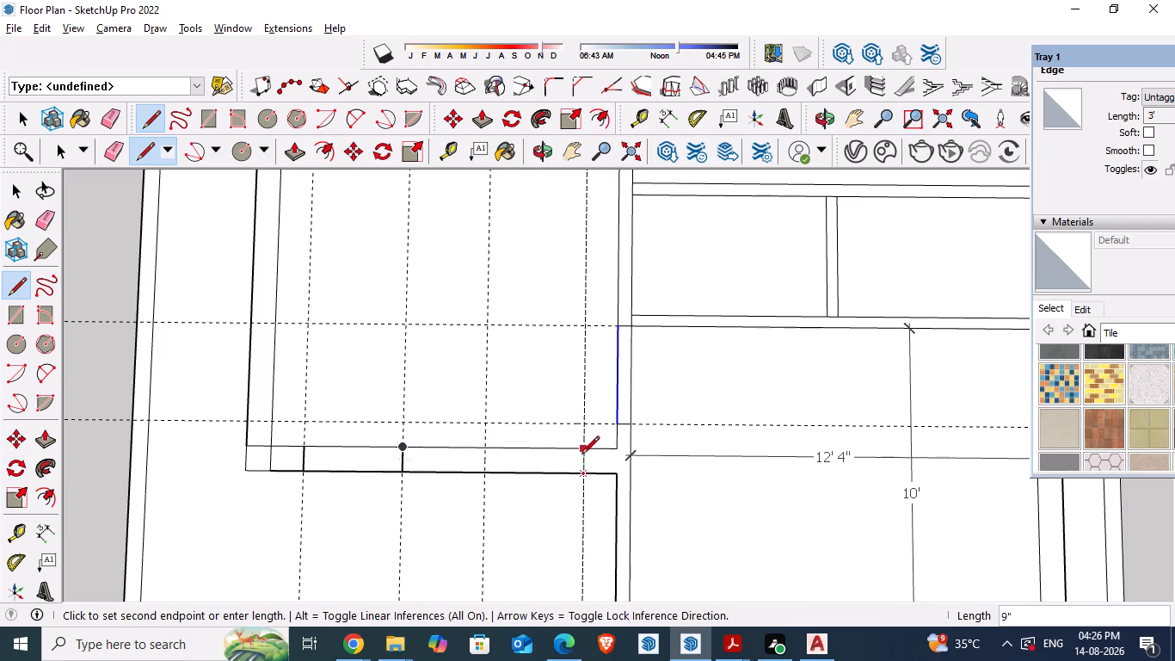
left_click(582, 454)
key("space")
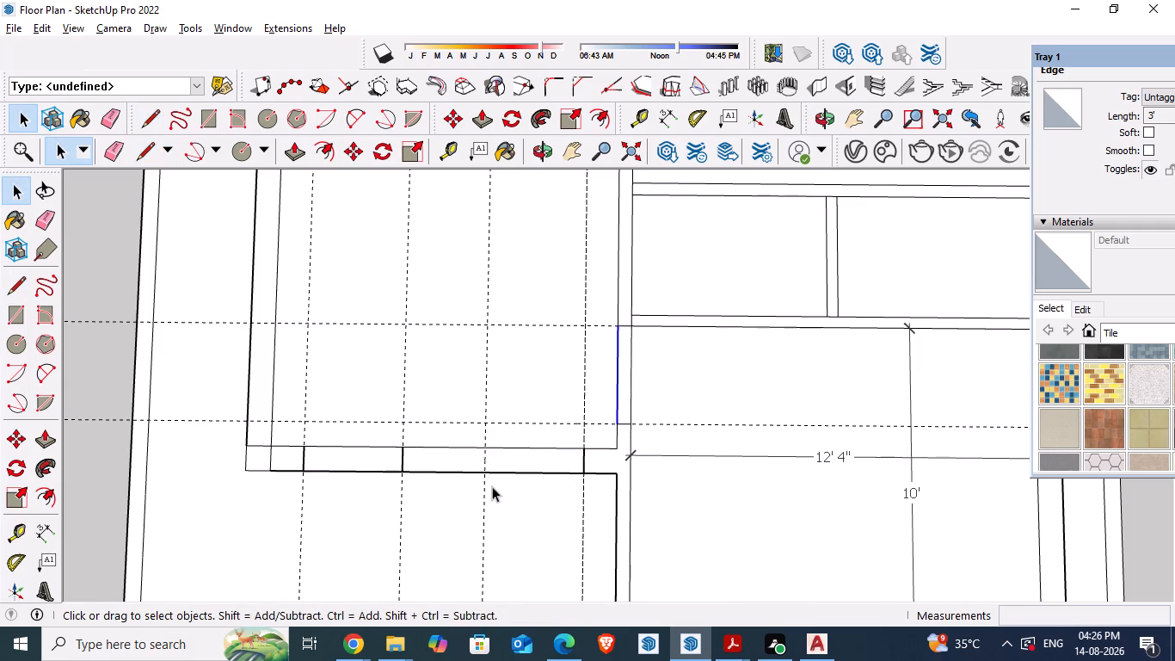
key("l")
left_click(486, 473)
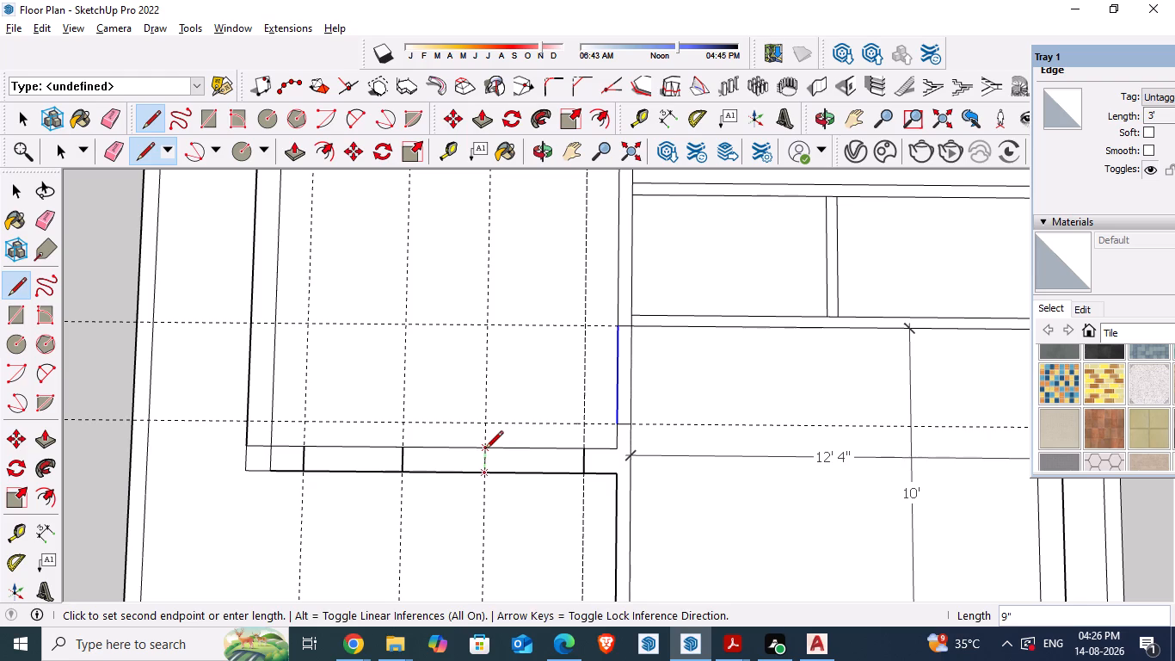
left_click(485, 450)
key("space")
Examine the opening marks in the dining and parking-side walls and check the door positions in the reference PDF plan.
scroll(508, 511, "down", 11)
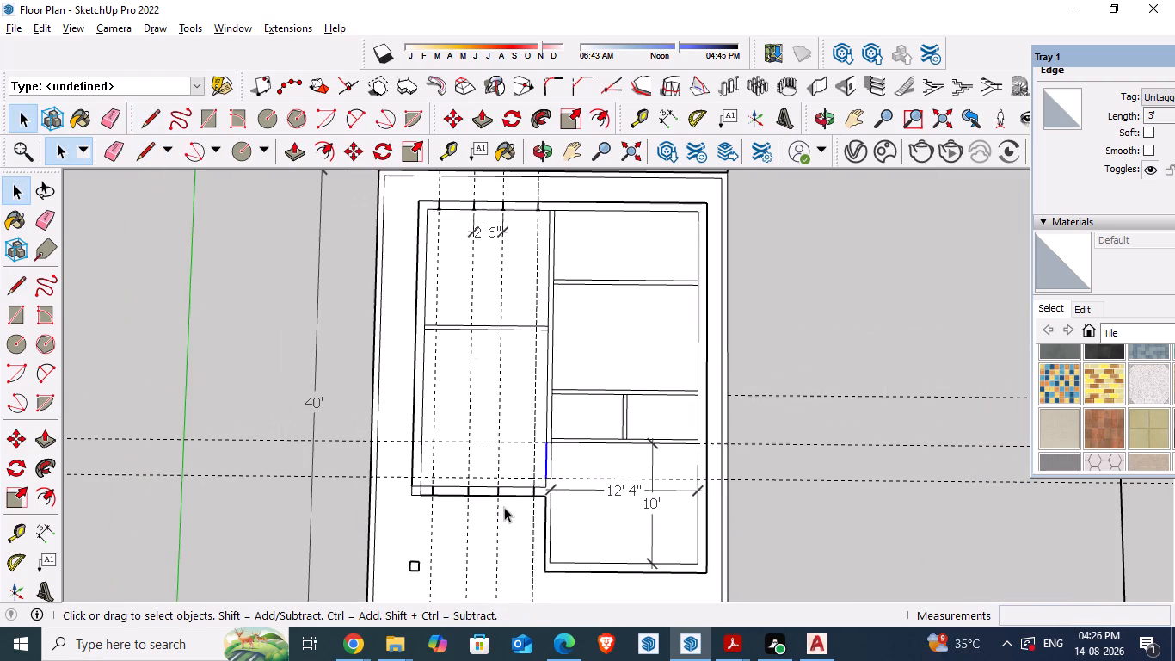
scroll(488, 168, "up", 4)
scroll(565, 207, "up", 5)
scroll(492, 207, "down", 7)
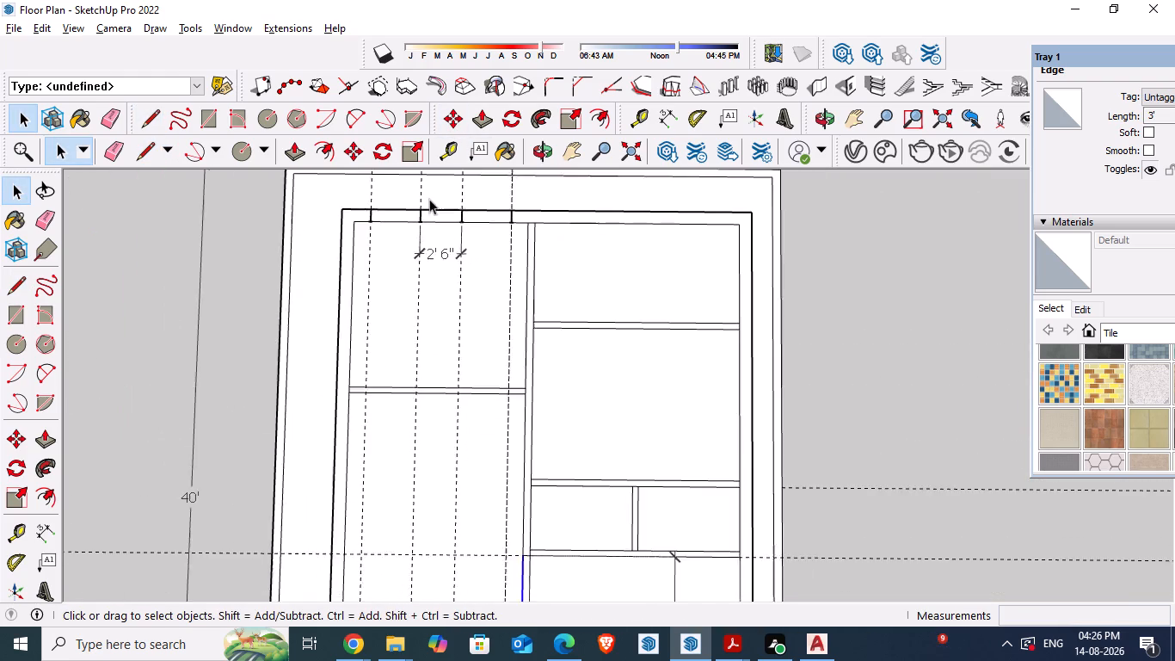
scroll(429, 199, "down", 2)
scroll(446, 540, "up", 5)
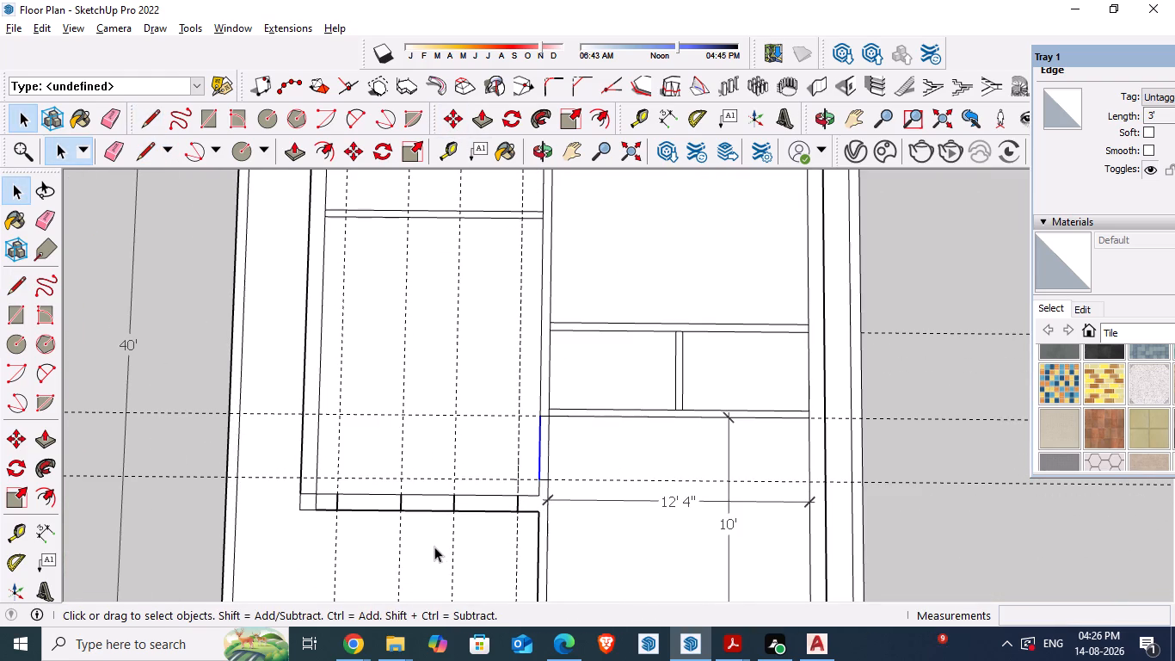
scroll(397, 485, "down", 7)
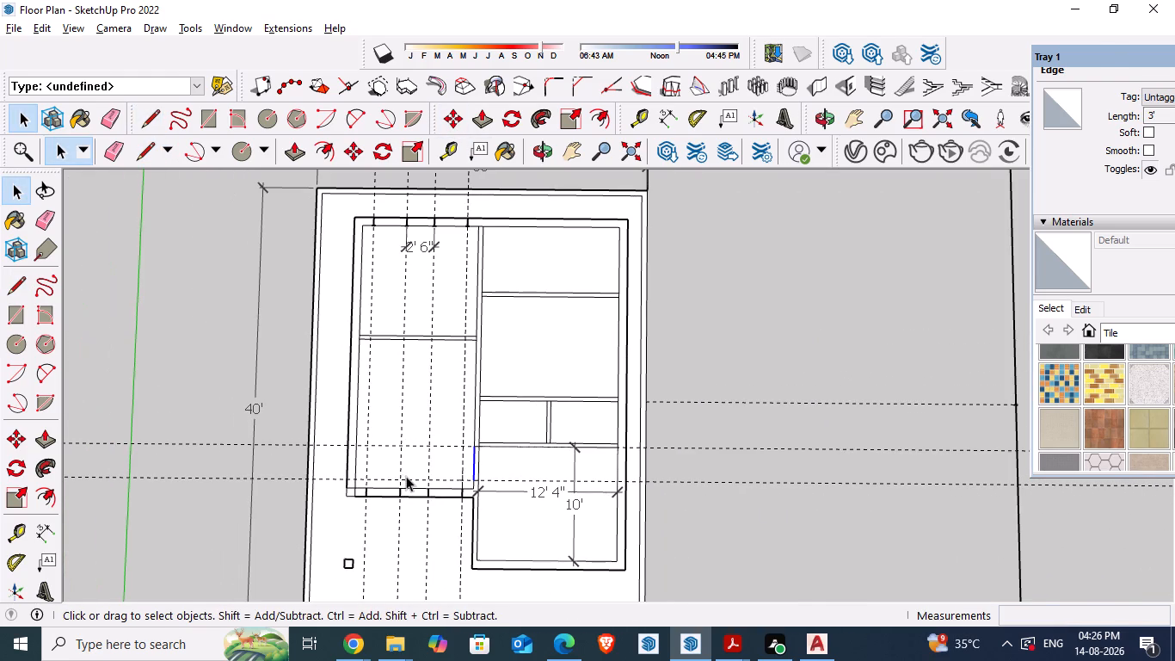
key("alt+Tab")
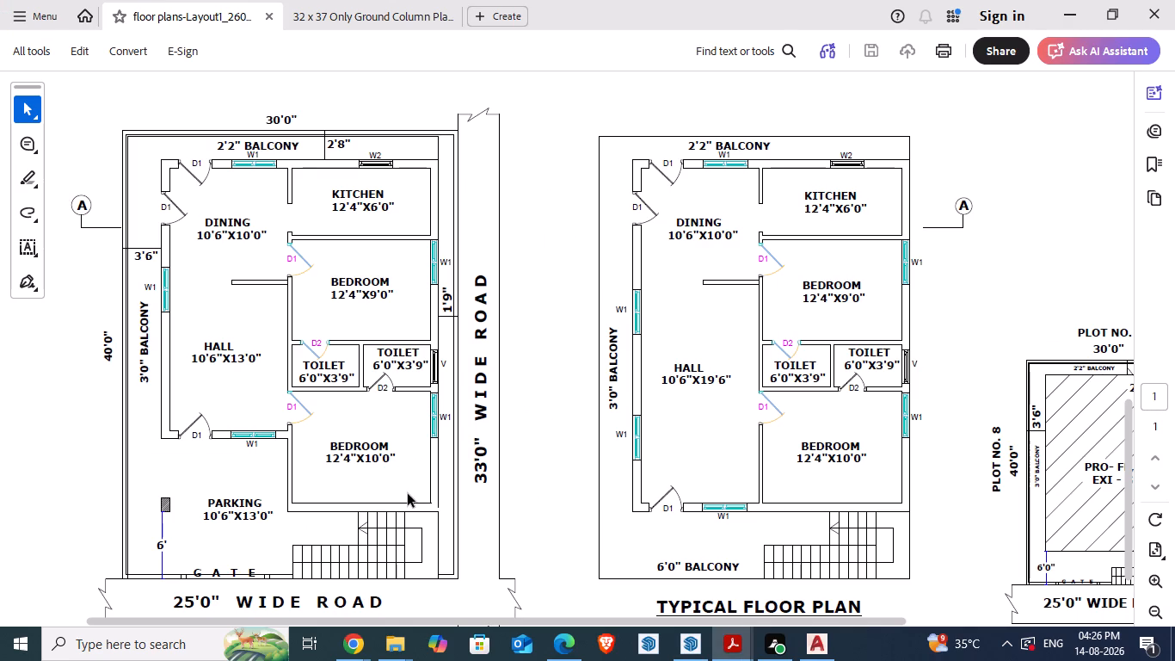
key("alt+Tab")
Place a guide 1' into the 12'4"x9'0" bedroom from the bedroom-side edge of its kitchen partition.
scroll(520, 339, "up", 4)
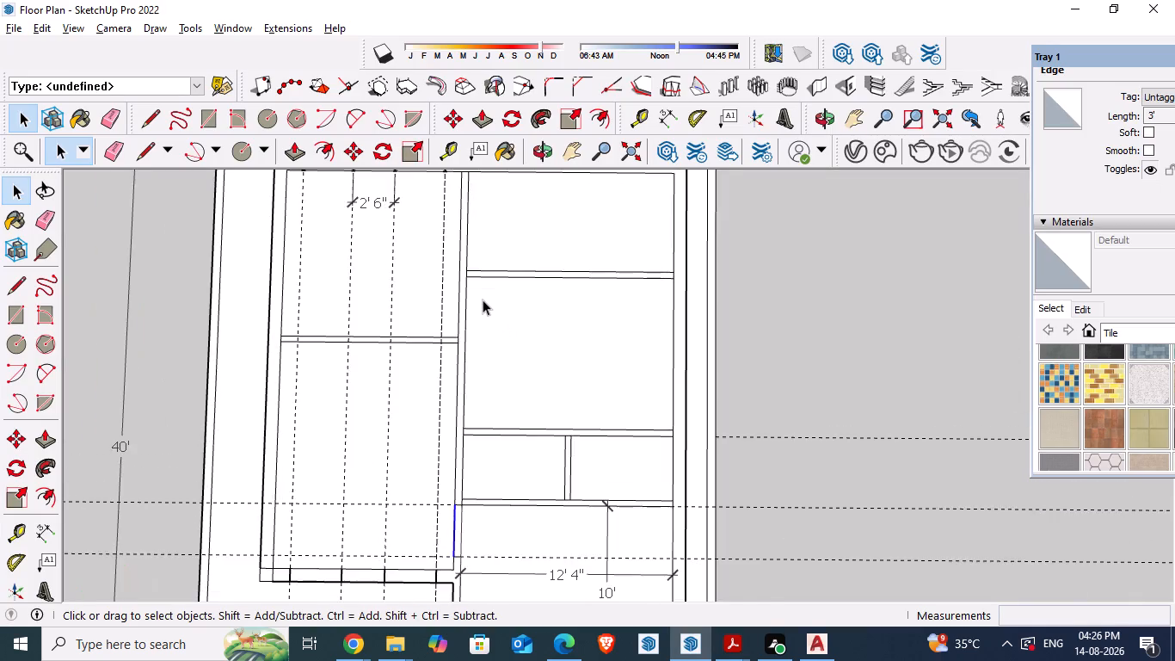
scroll(483, 300, "up", 5)
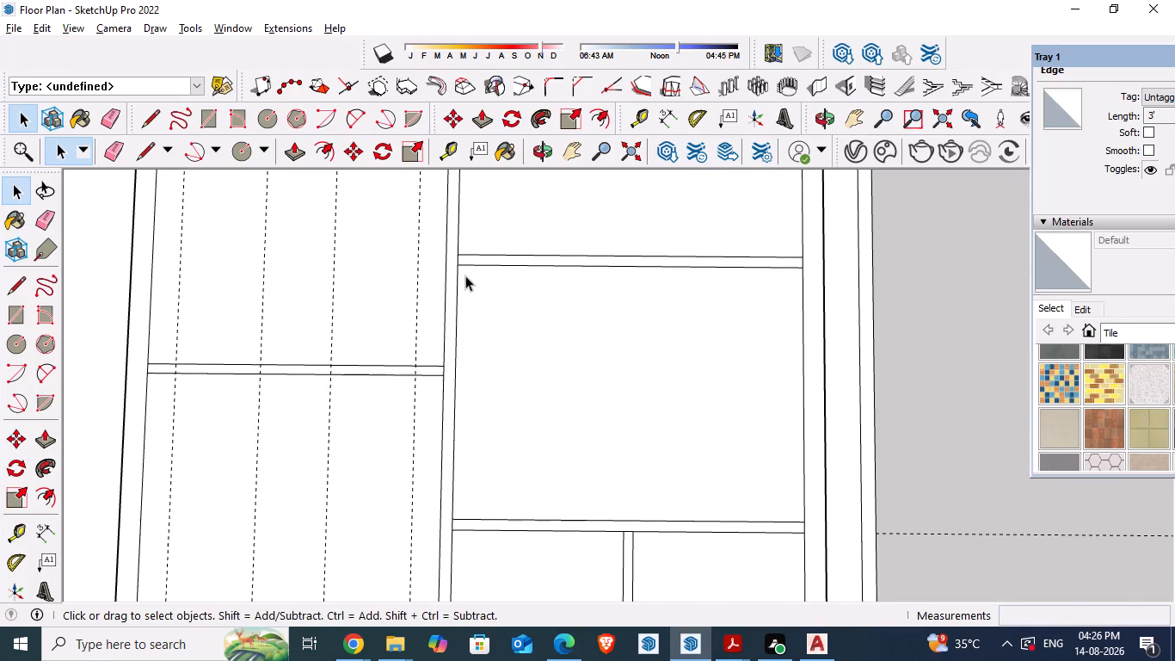
key("t")
left_click(462, 265)
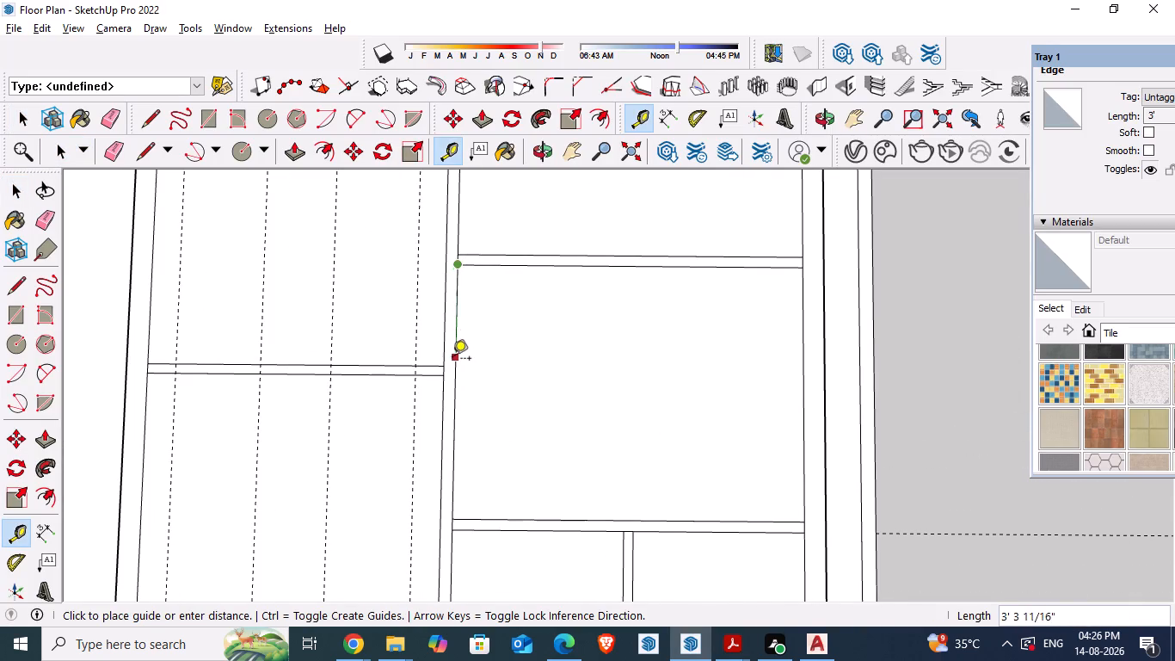
key("space")
key("t")
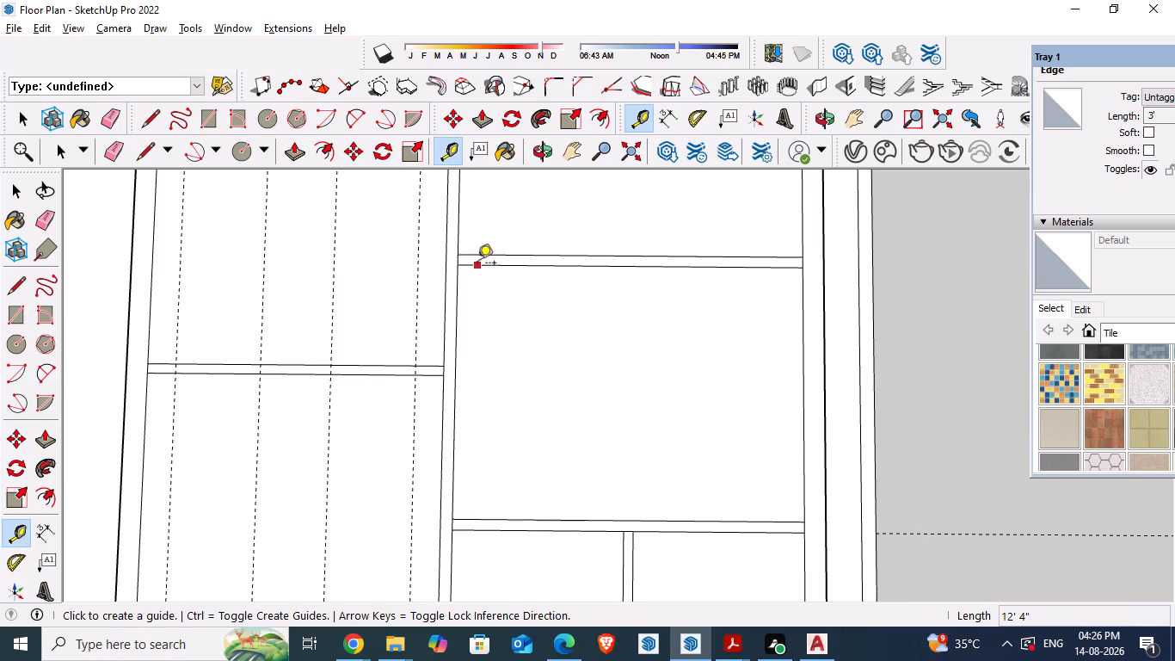
left_click(477, 264)
type("1'")
key("Return")
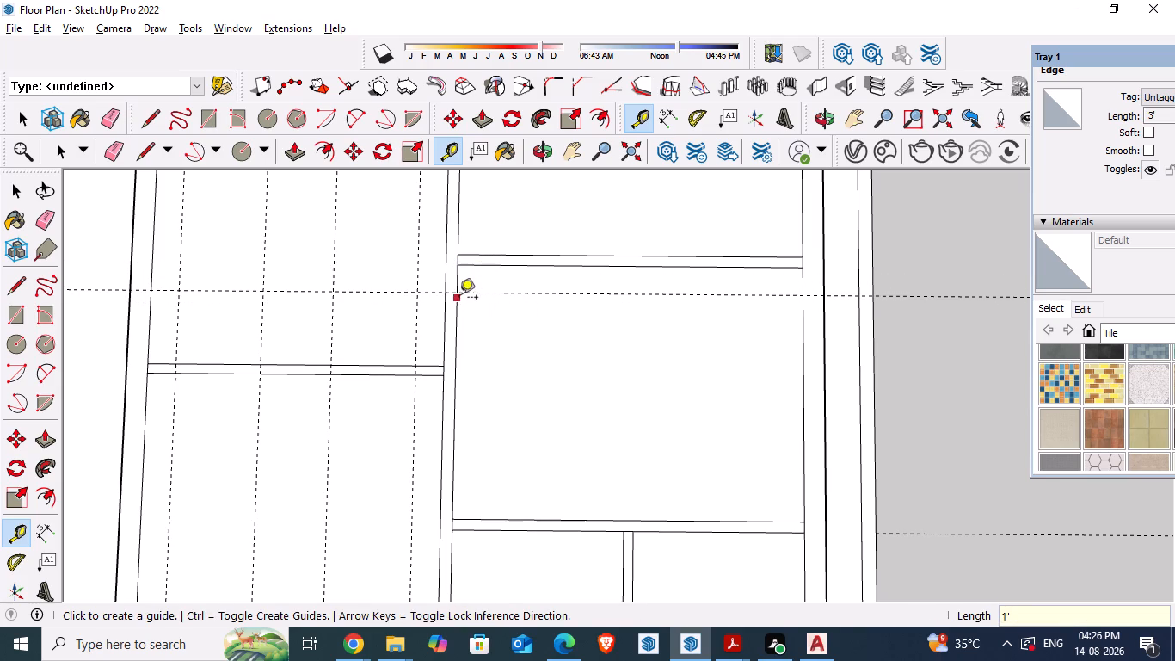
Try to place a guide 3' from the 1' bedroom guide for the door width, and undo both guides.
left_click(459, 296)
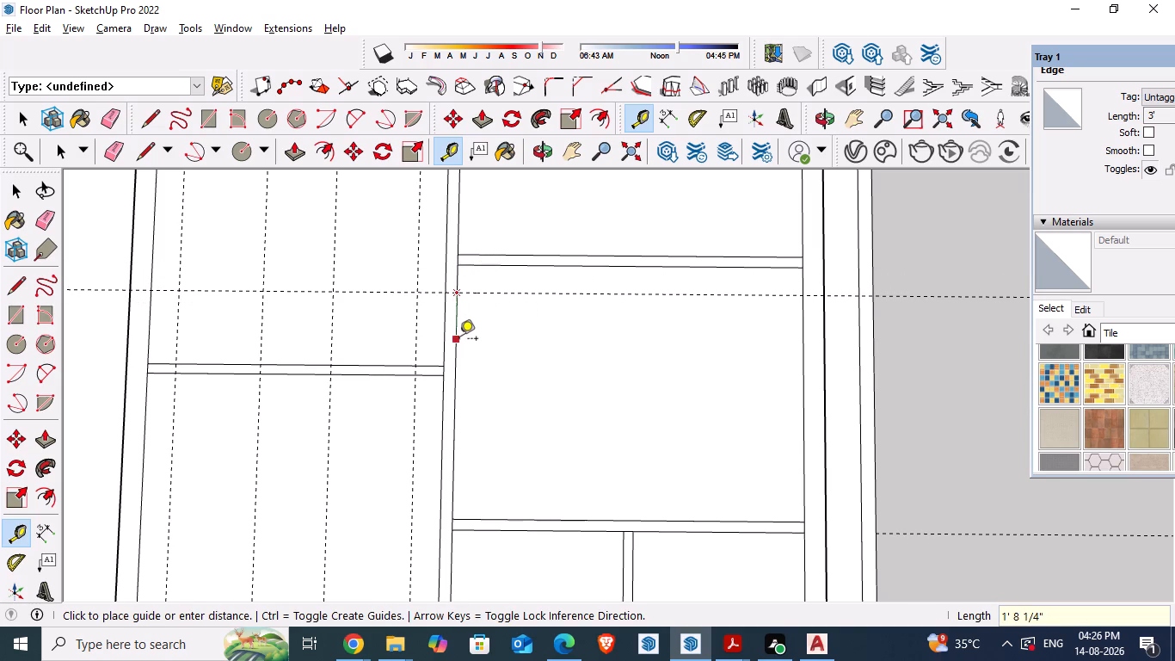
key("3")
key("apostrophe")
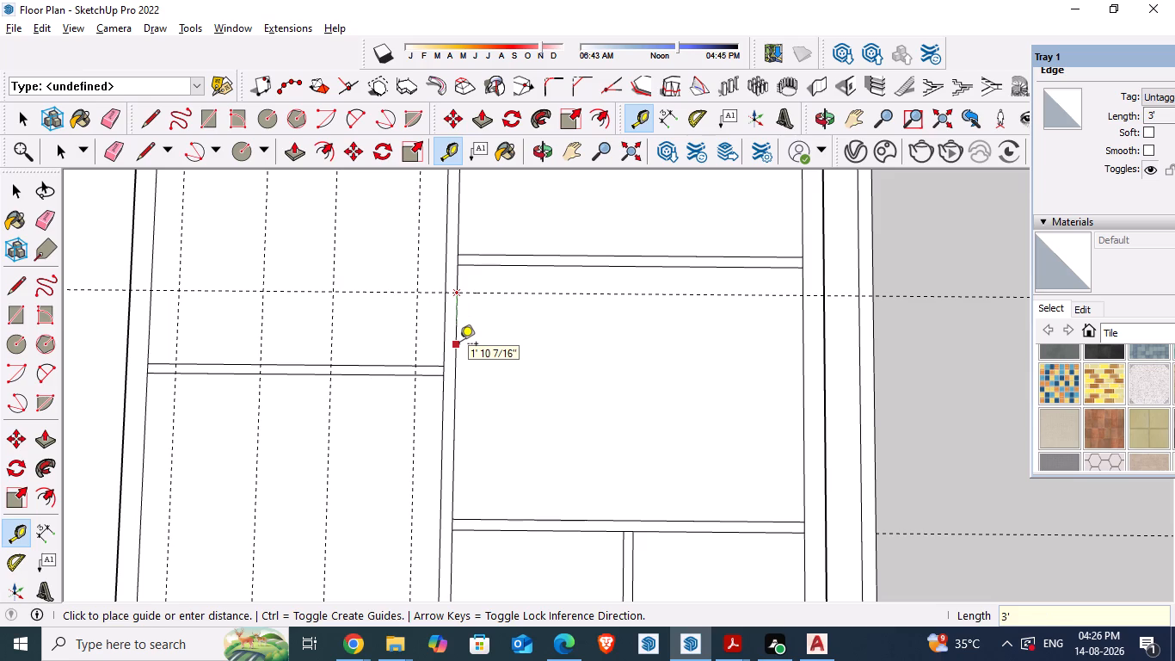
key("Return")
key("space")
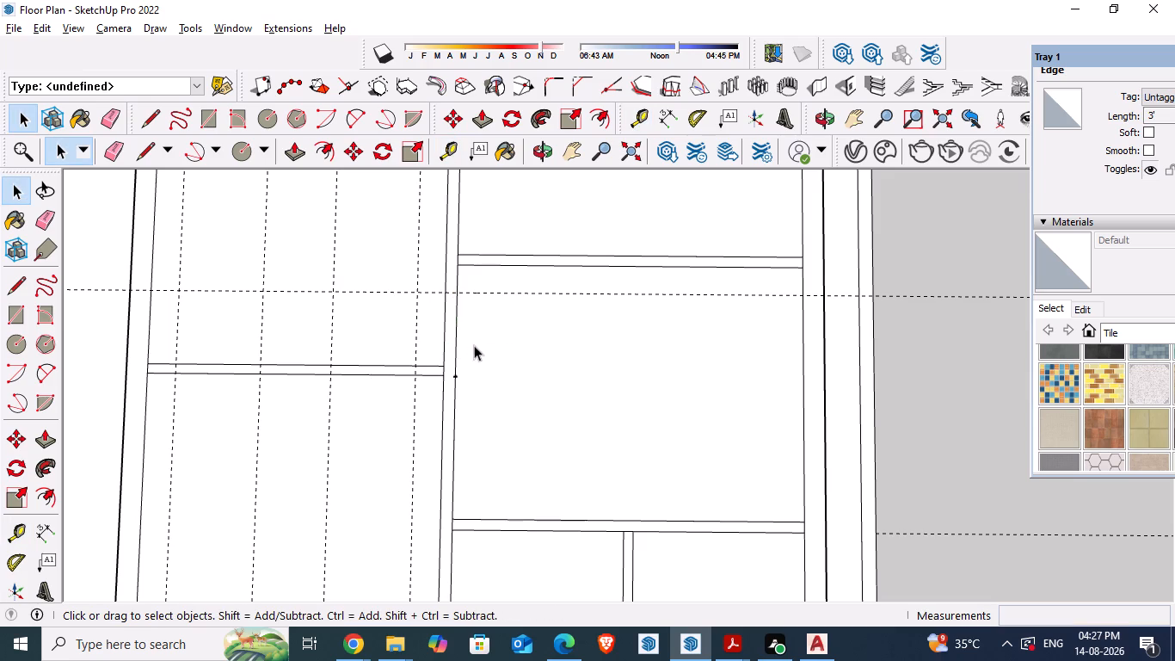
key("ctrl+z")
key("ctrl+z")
Delete the face spanning the balconies, parking area and connected outer walls inside the plot boundary wall.
key("alt+Tab")
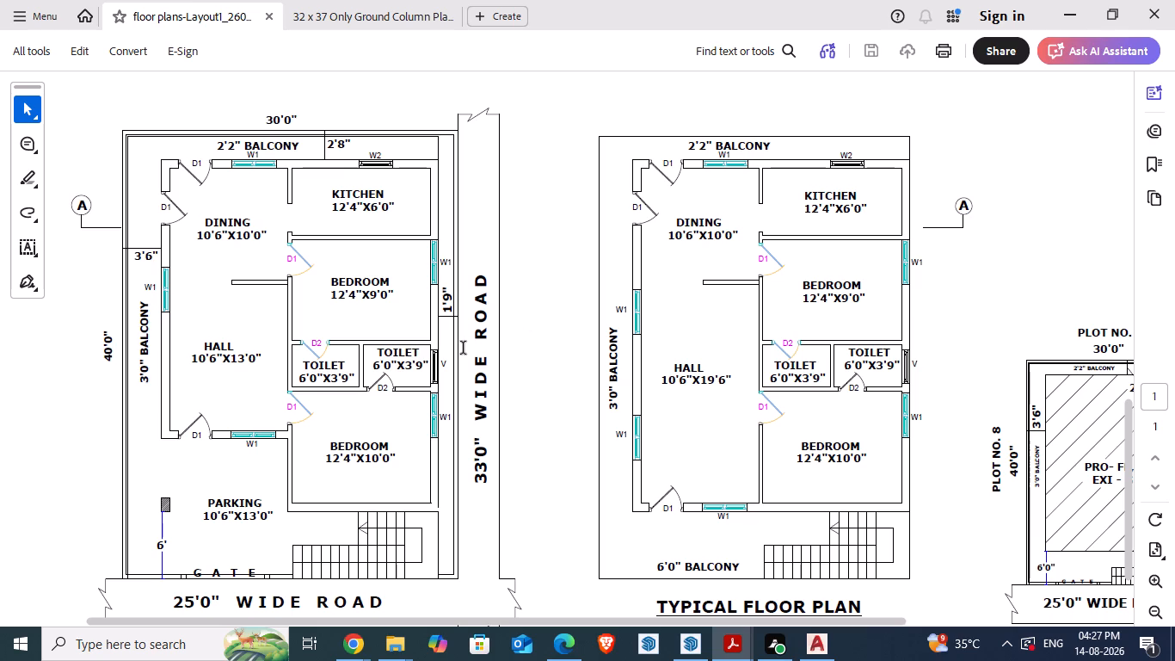
key("alt+Tab")
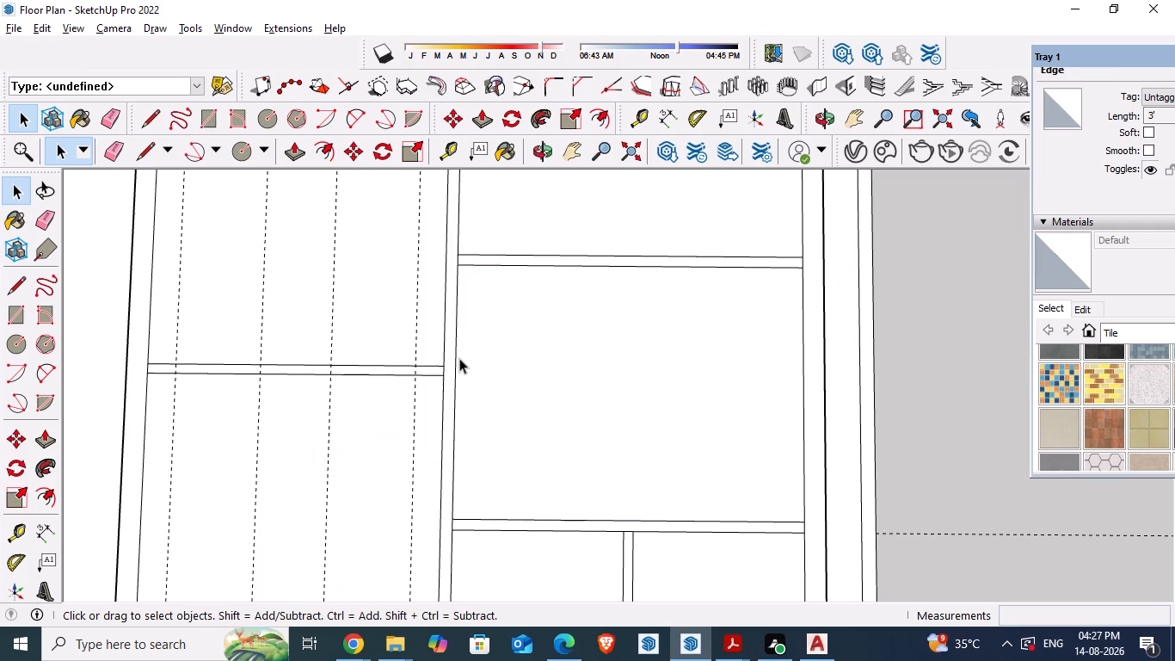
scroll(536, 318, "down", 9)
scroll(505, 502, "up", 5)
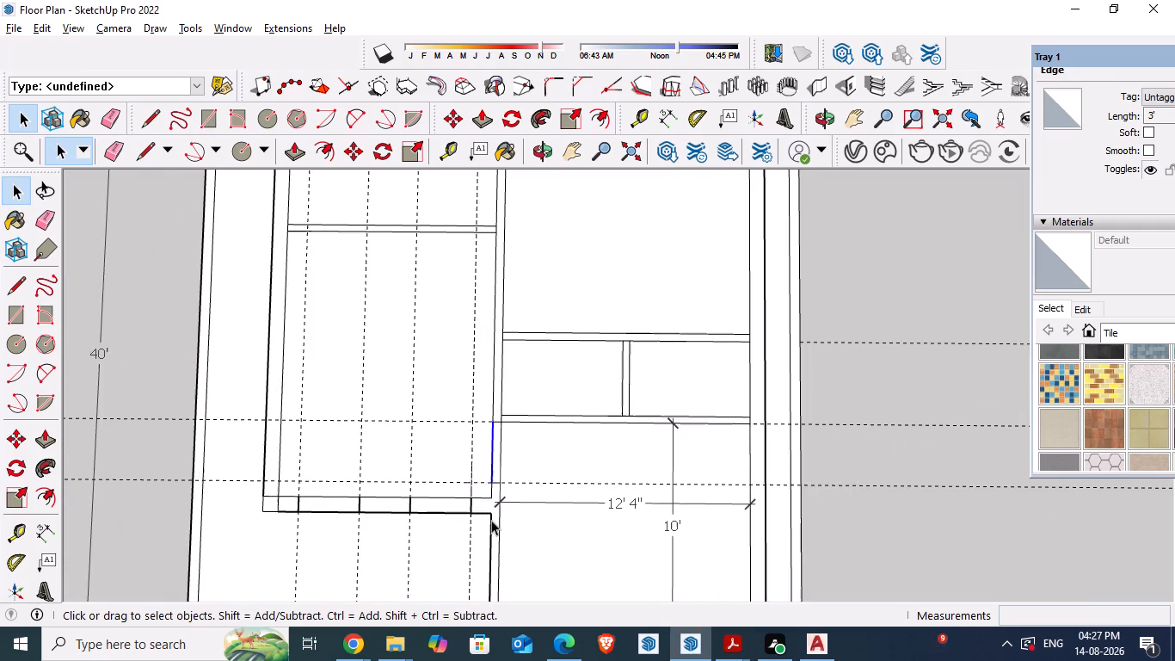
scroll(494, 516, "up", 6)
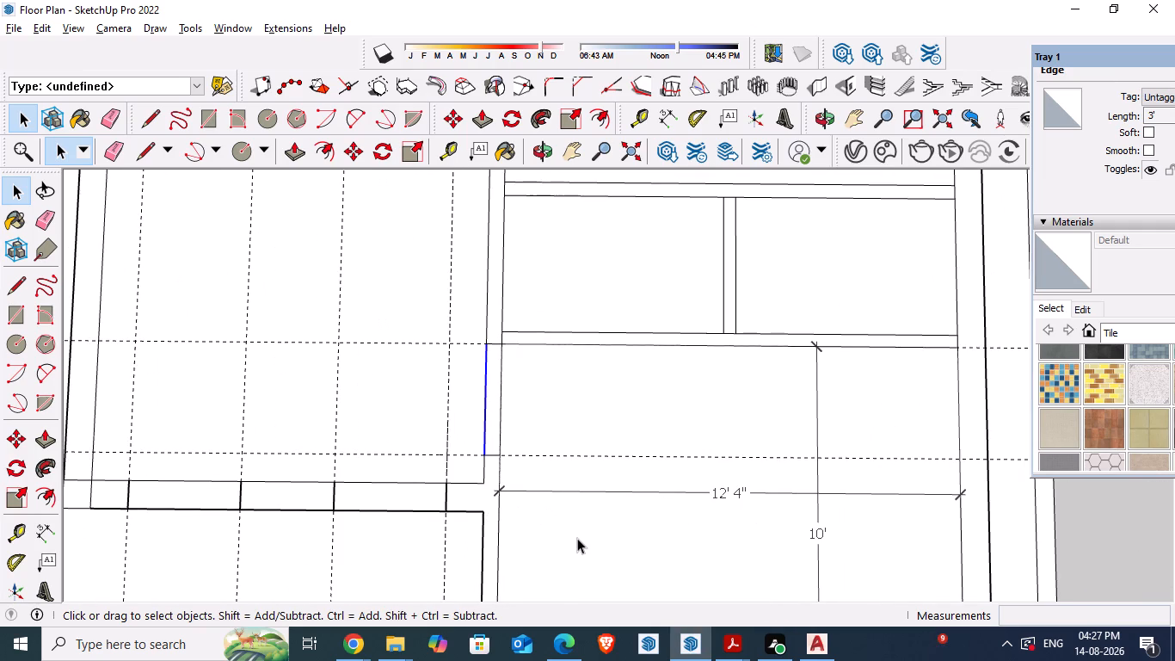
left_click(577, 538)
left_click(397, 502)
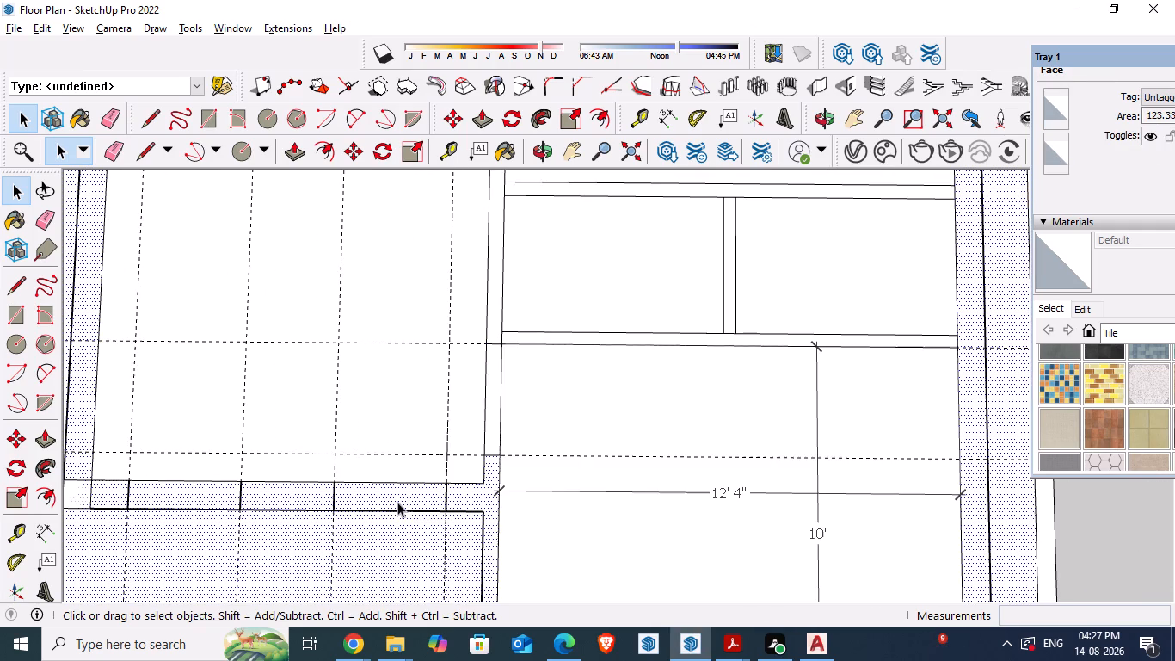
left_click(394, 497)
scroll(437, 410, "down", 9)
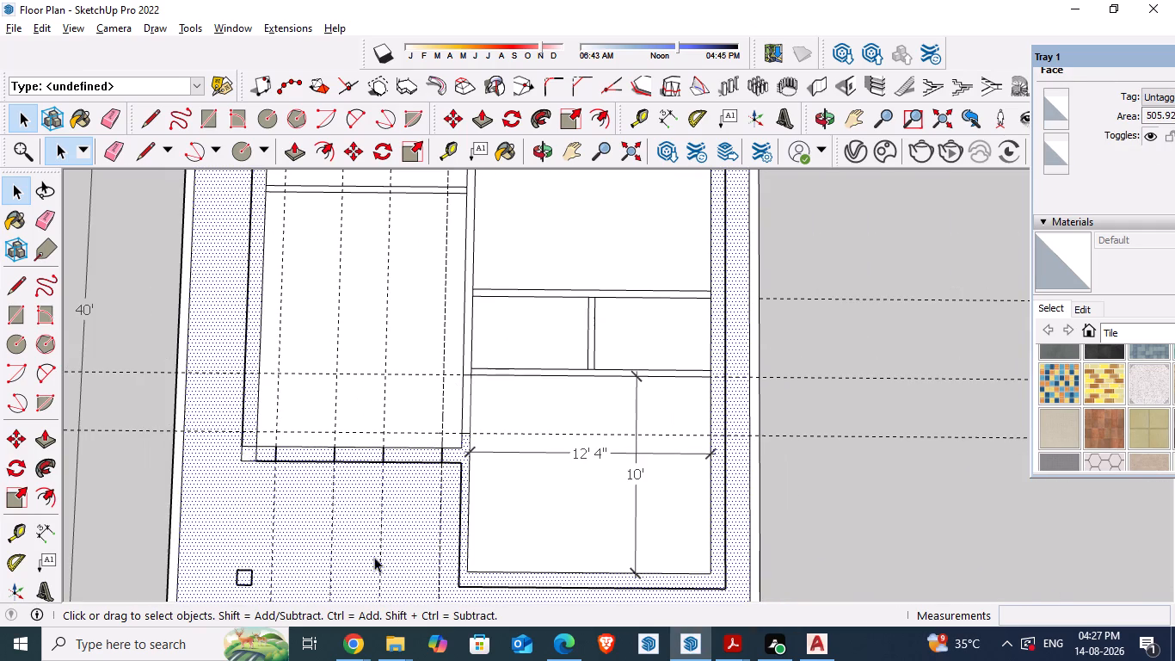
scroll(392, 441, "down", 7)
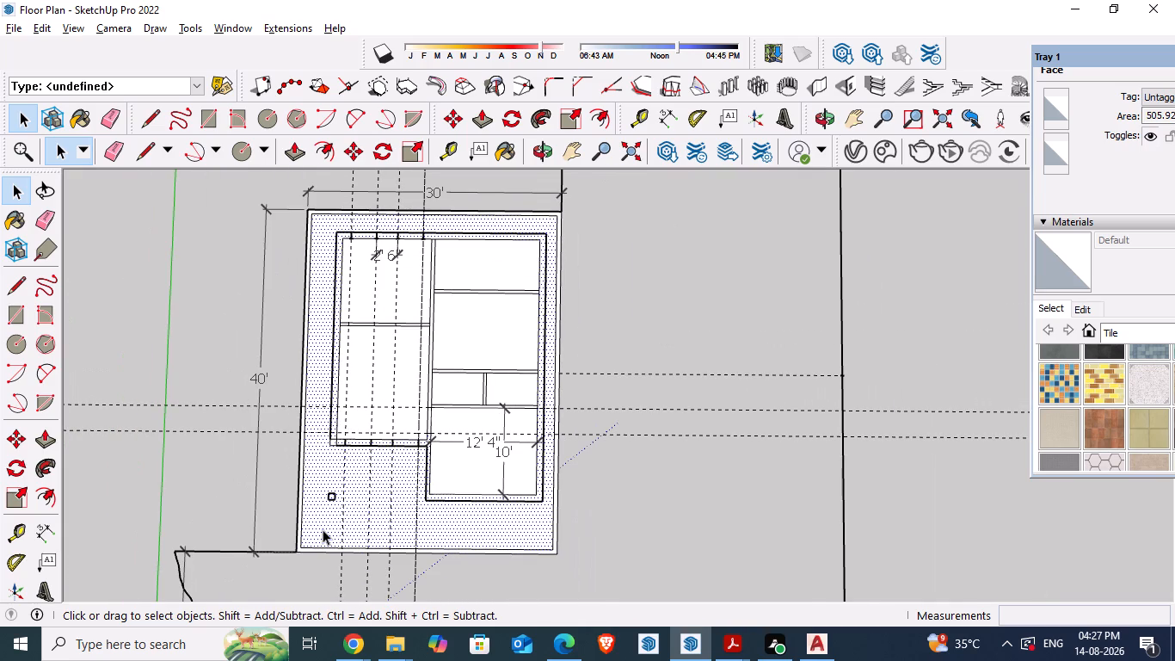
left_click(323, 529)
key("Delete")
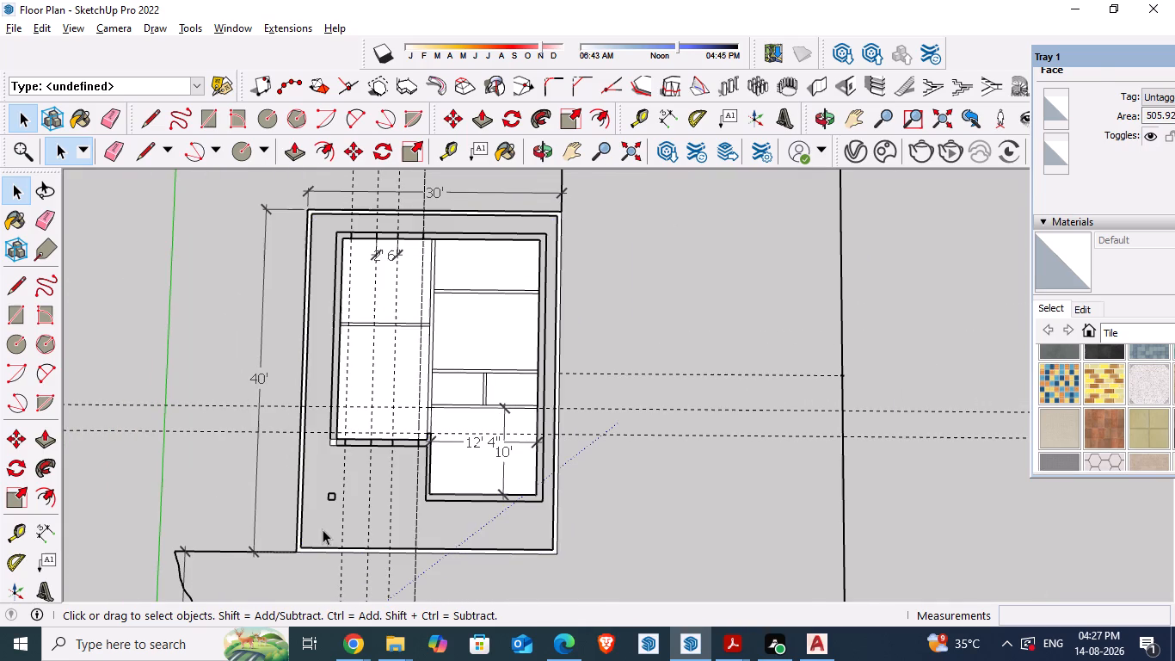
Delete the hall's floor face.
scroll(404, 362, "up", 10)
scroll(282, 457, "up", 9)
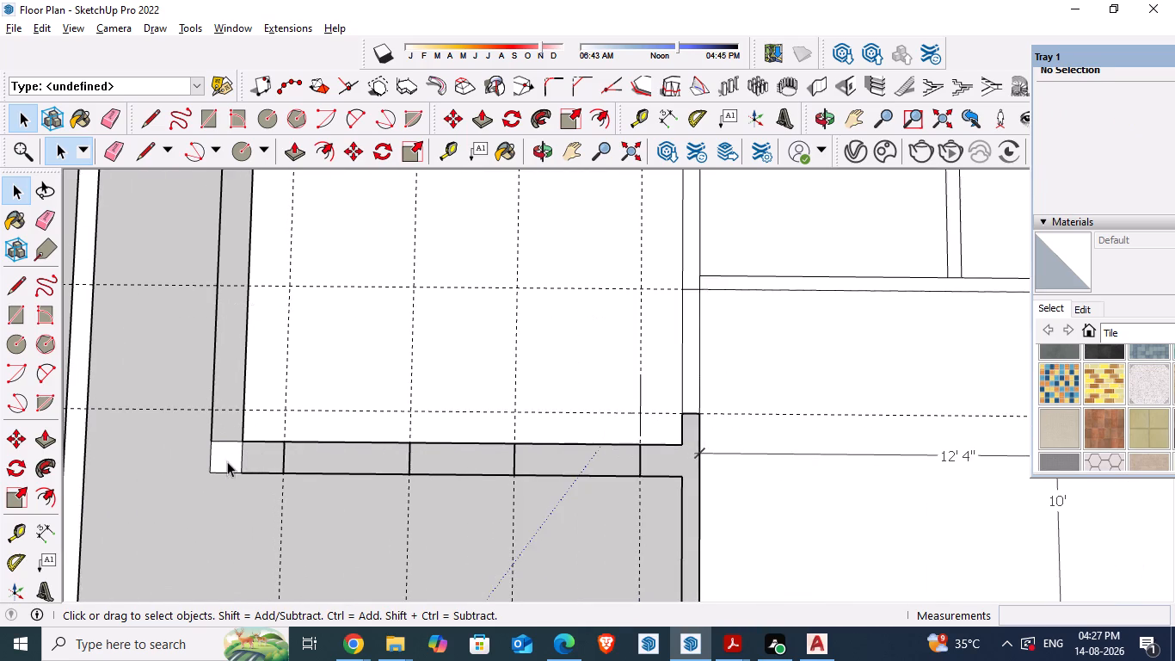
left_click(227, 461)
left_click(268, 464)
left_click(355, 366)
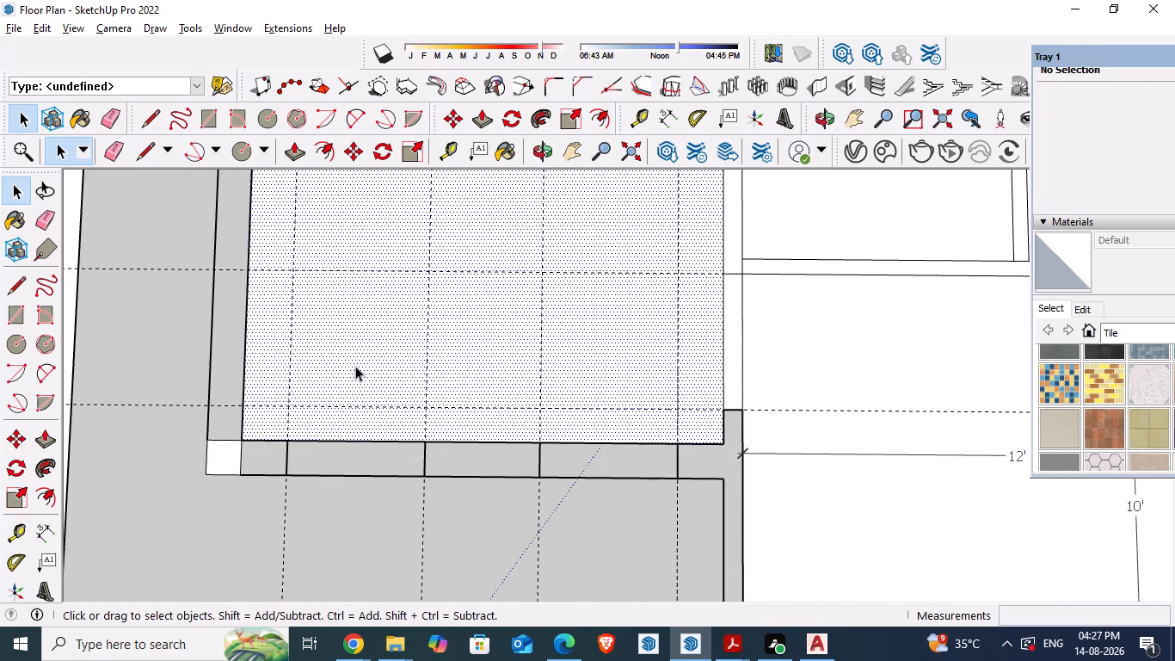
scroll(355, 368, "down", 11)
key("Delete")
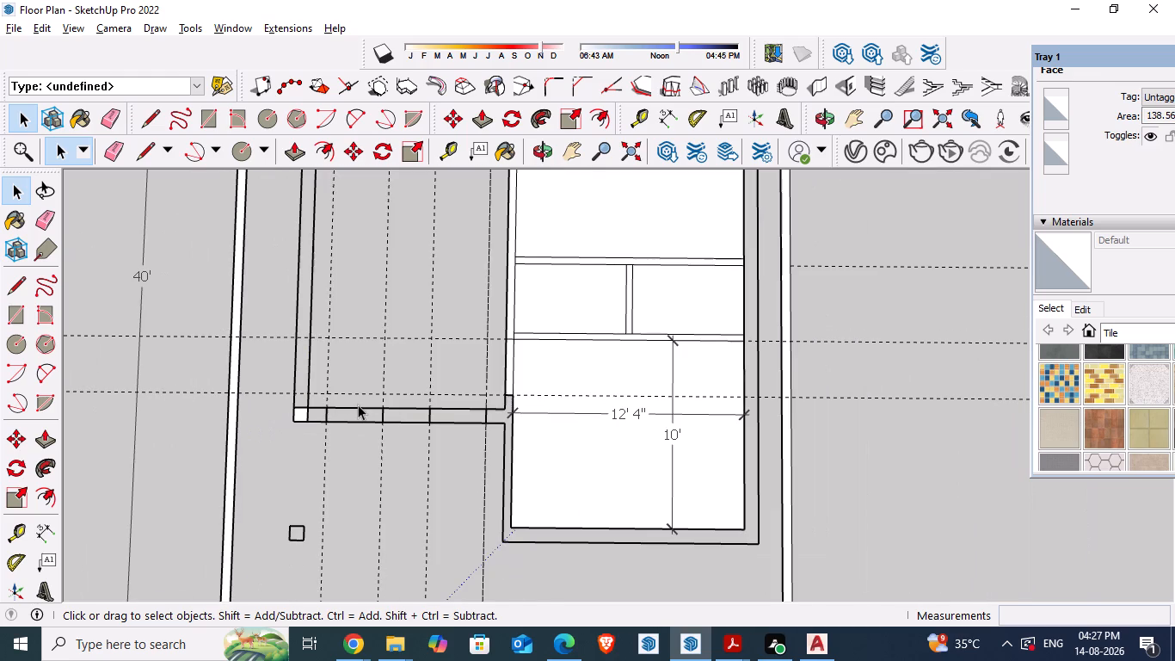
Delete the floor faces of the 12'4"x9'0" bedroom, the kitchen and the dining area.
scroll(354, 425, "down", 9)
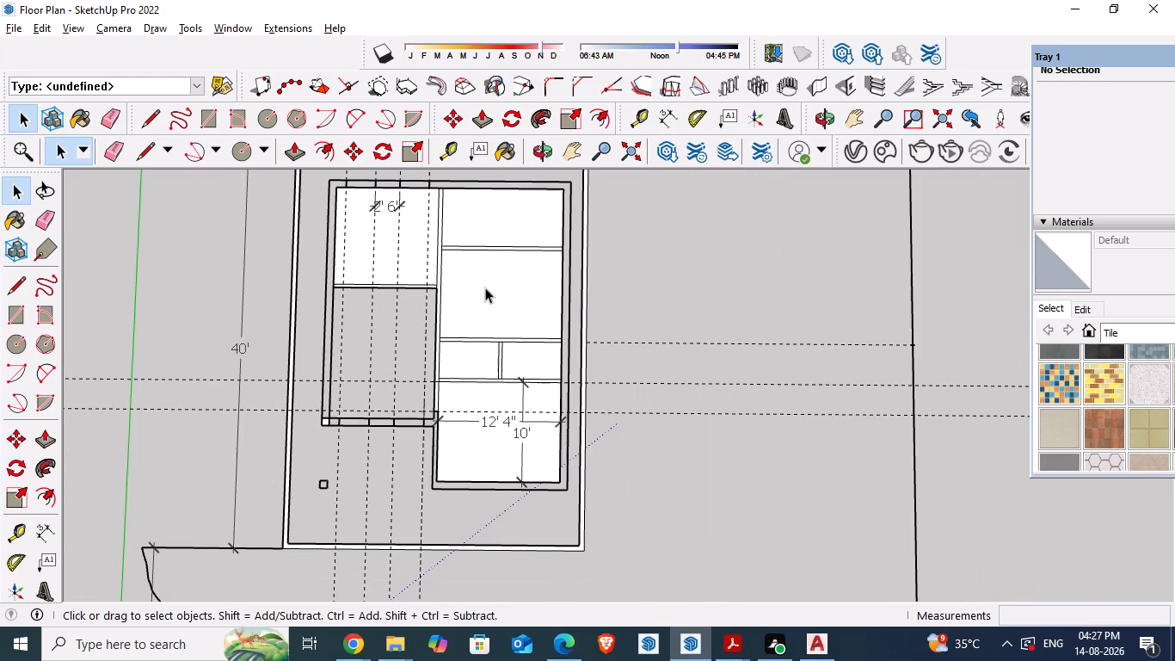
left_click(485, 287)
key("Delete")
left_click(495, 210)
key("Delete")
scroll(366, 227, "up", 5)
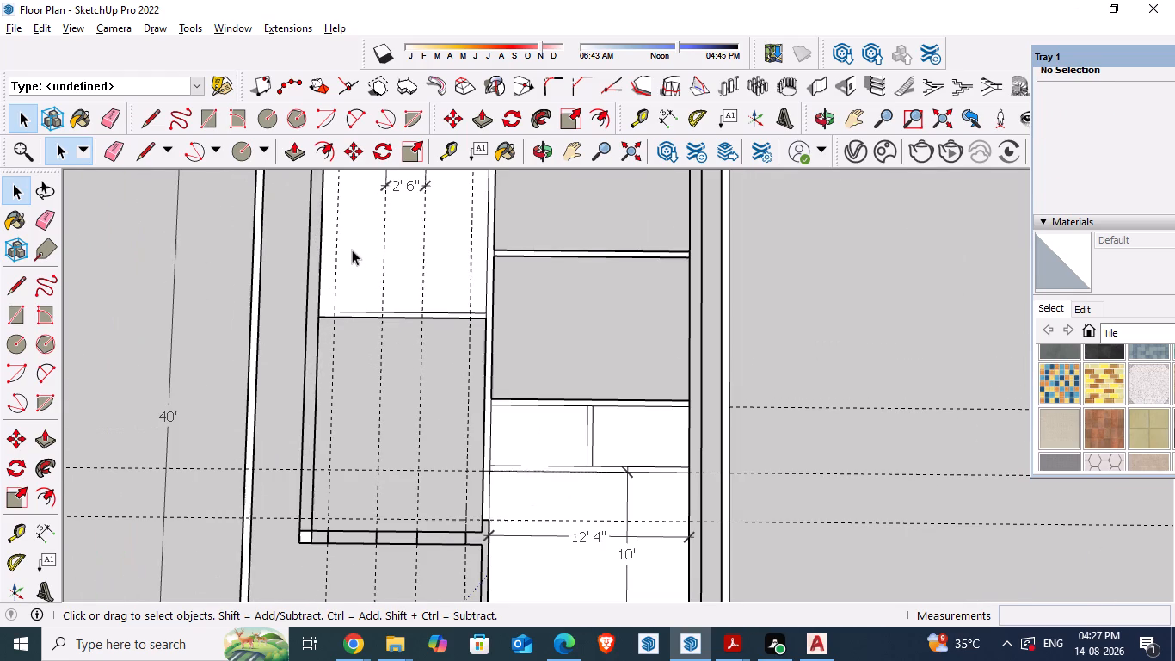
left_click(355, 251)
key("Delete")
Delete the floor faces of the two toilets and the 12'4"x10'0" front bedroom.
left_click(548, 453)
key("Delete")
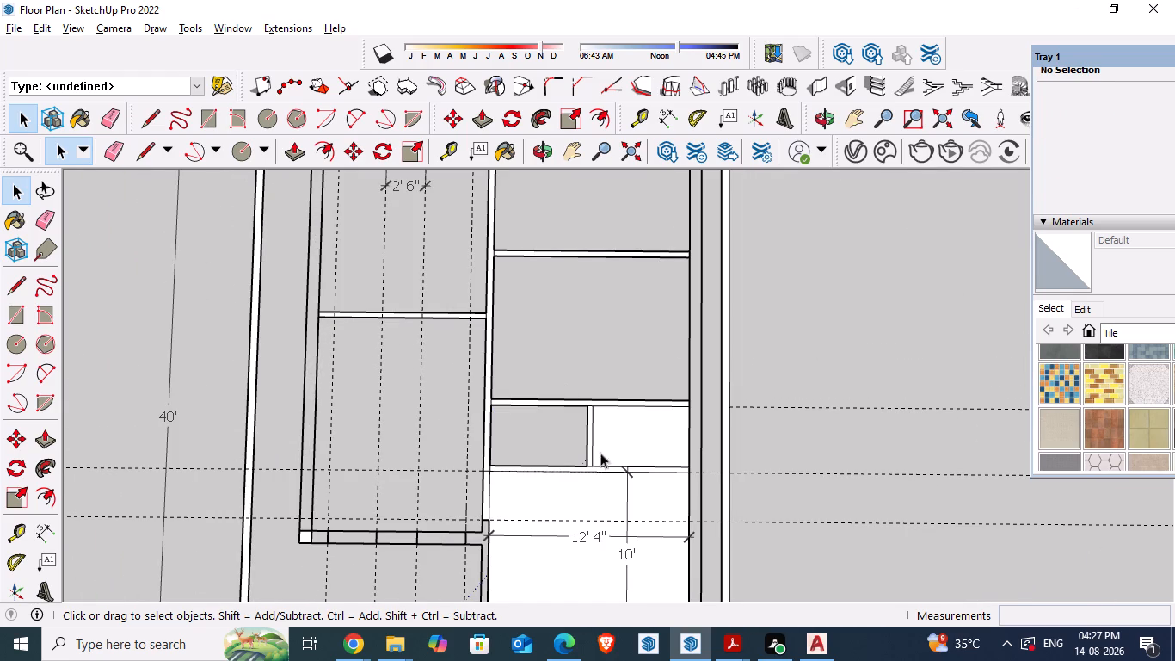
left_click(613, 450)
key("Delete")
left_click(556, 503)
key("Delete")
Draw 9" lines across the hall's parking-side wall at the bedroom-side guide, balcony-side inner corner and second guide from the balcony to form wall faces.
scroll(587, 412, "up", 5)
scroll(562, 390, "down", 3)
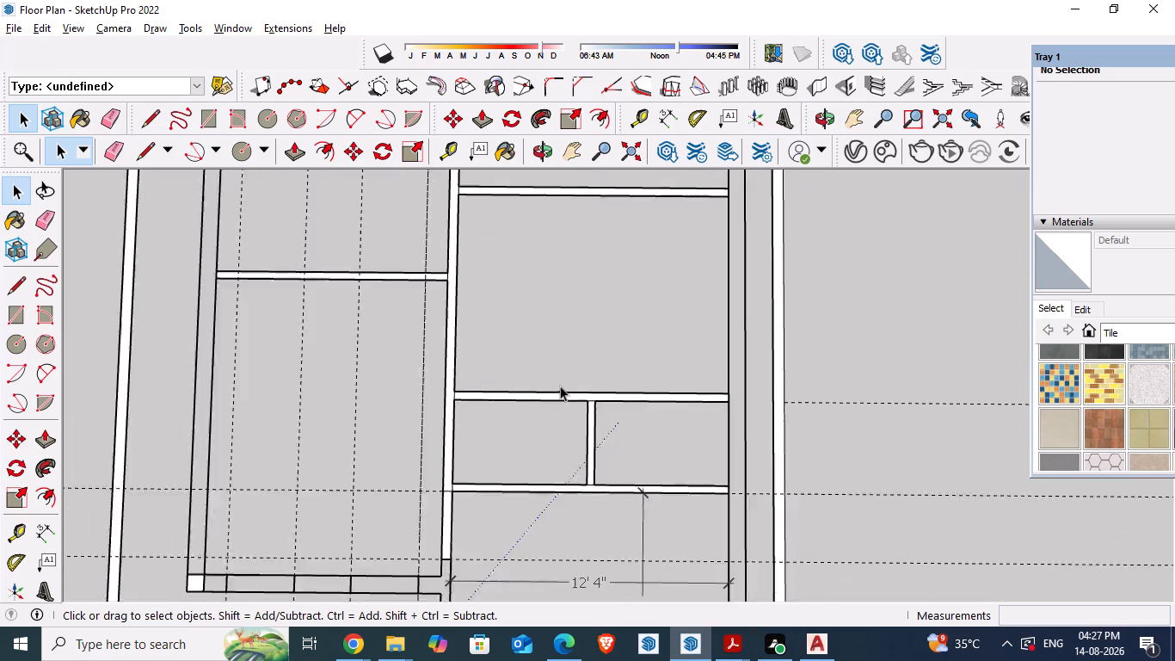
scroll(560, 386, "down", 9)
scroll(549, 527, "up", 12)
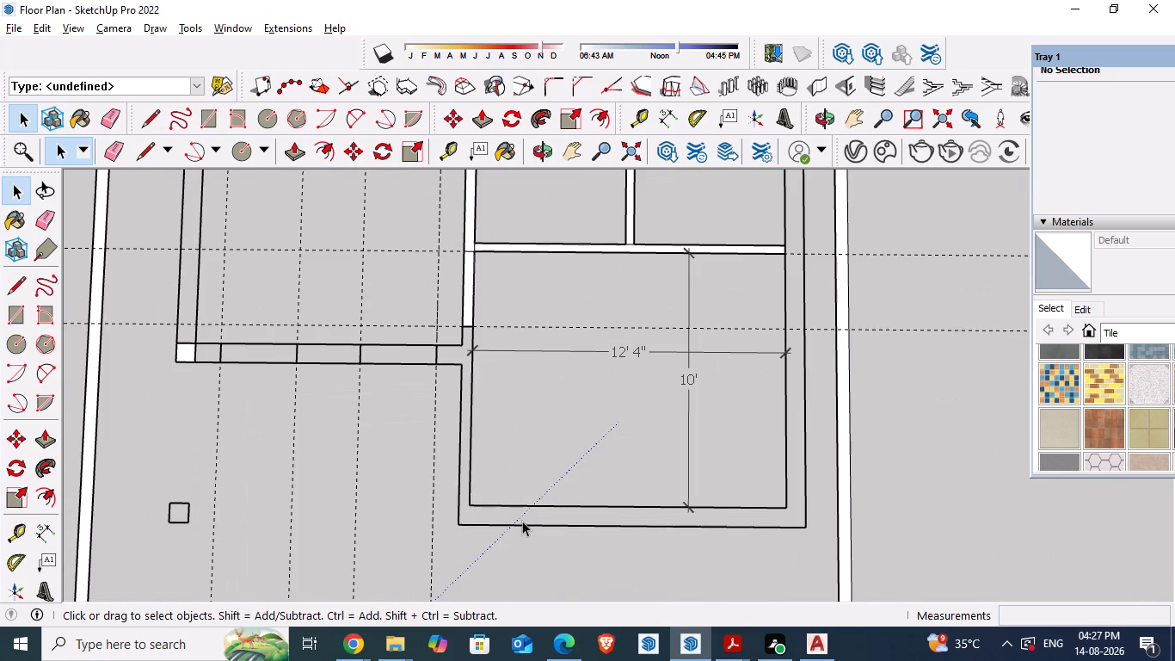
key("l")
scroll(453, 355, "up", 4)
left_click(427, 338)
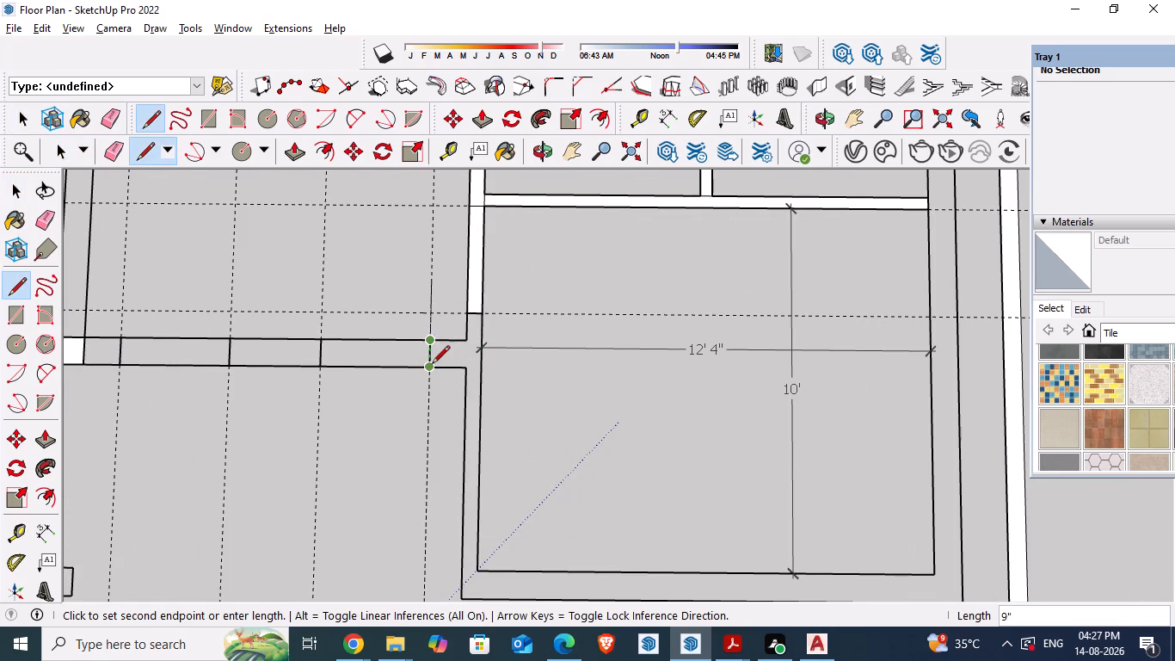
left_click(432, 366)
scroll(520, 368, "down", 12)
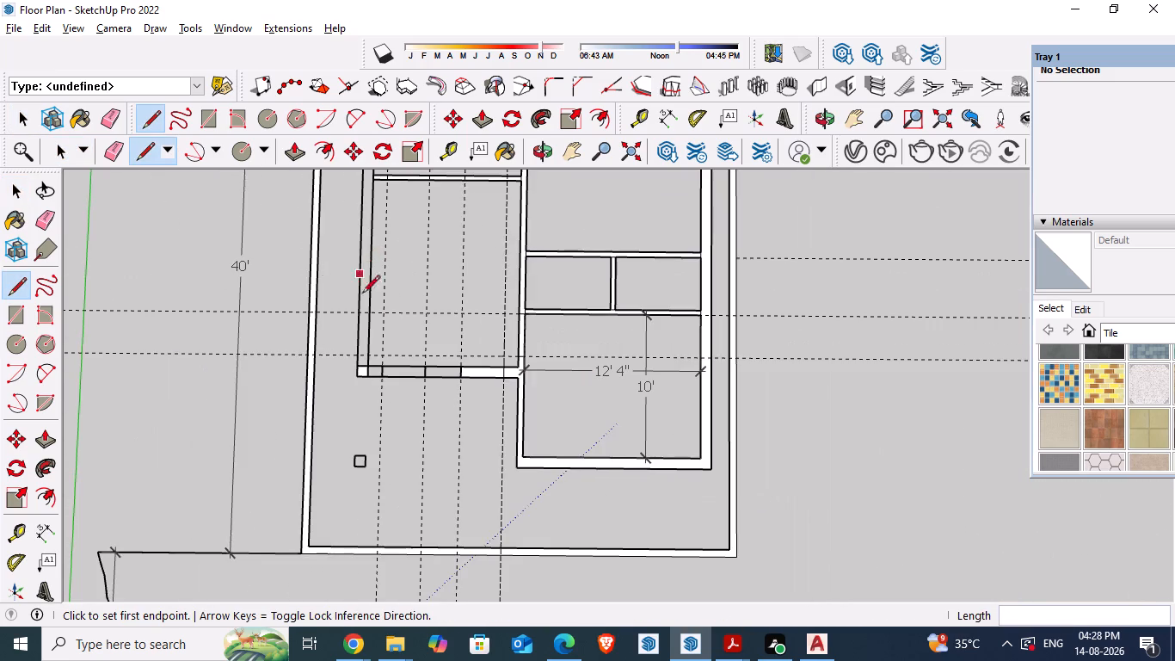
scroll(369, 339, "up", 4)
left_click(366, 373)
left_click(367, 386)
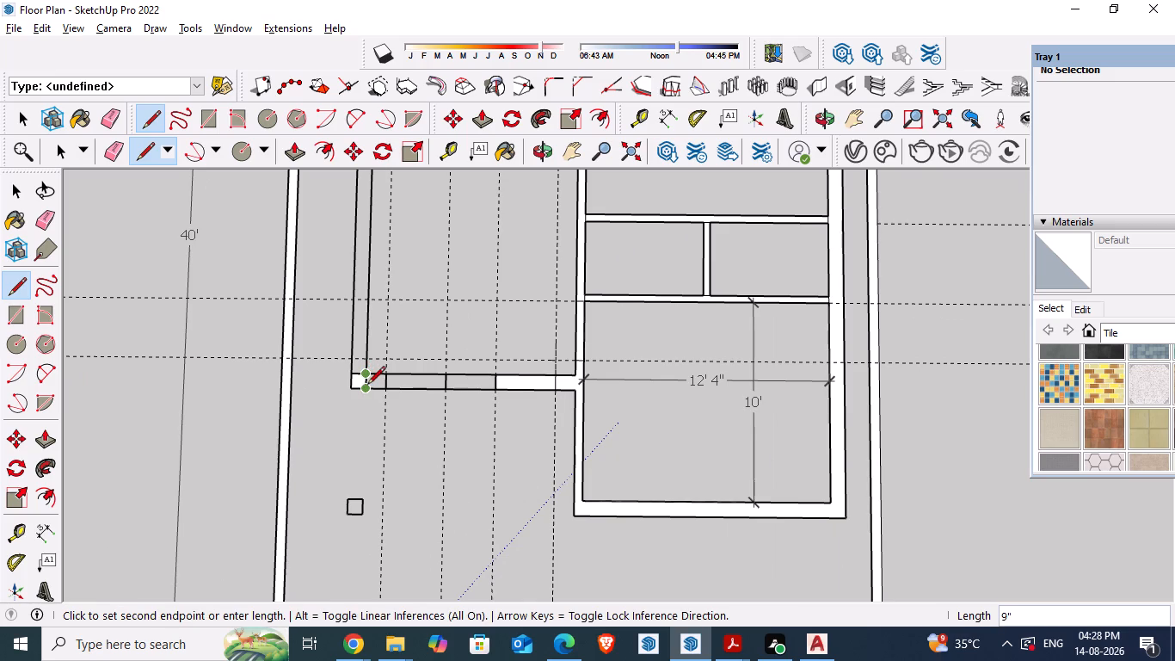
left_click(444, 388)
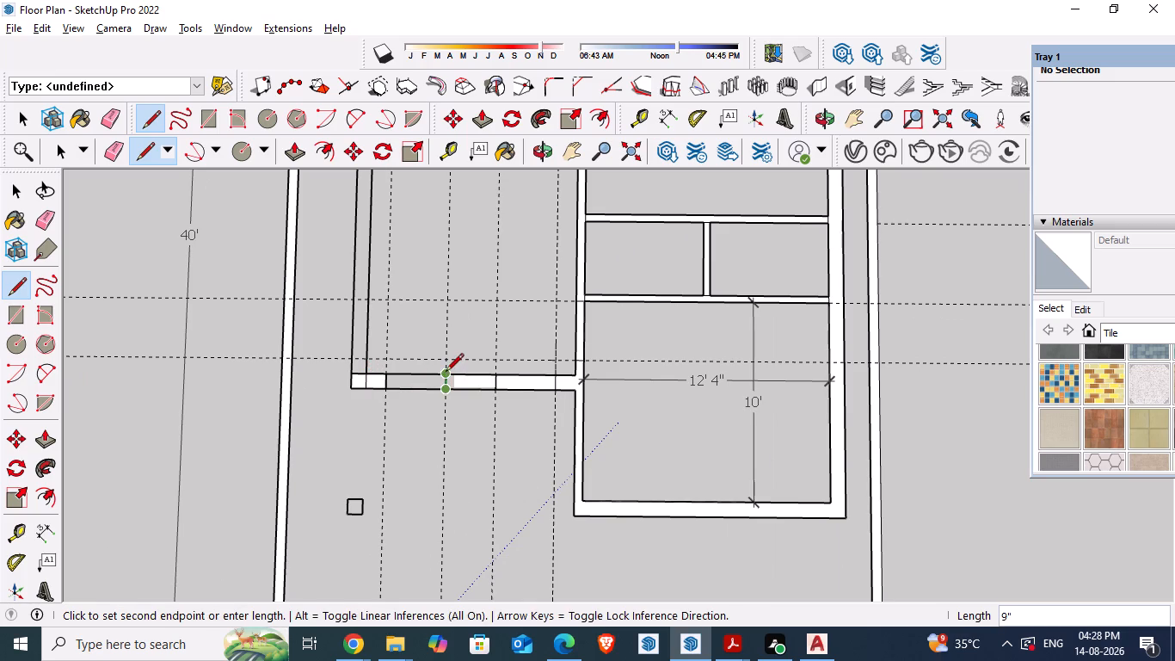
left_click(446, 373)
Draw a 9" line across the dining area's rear wall at the guide nearest the kitchen to form the wall face.
scroll(402, 435, "down", 17)
scroll(418, 246, "up", 7)
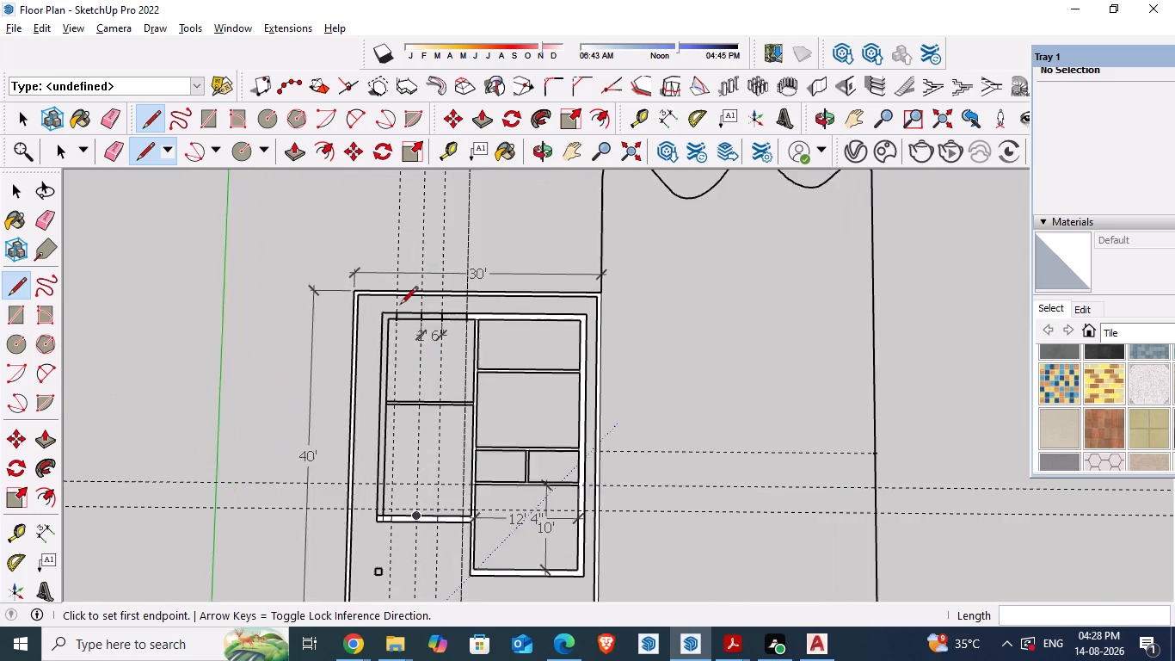
scroll(400, 306, "up", 11)
left_click(641, 318)
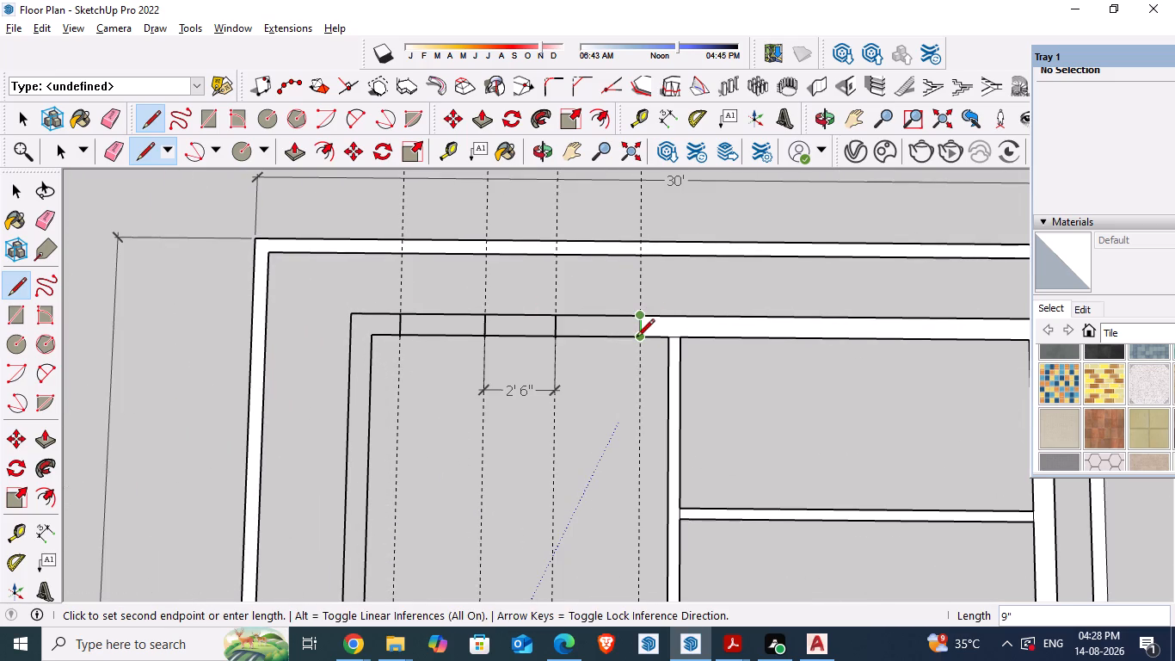
left_click(637, 338)
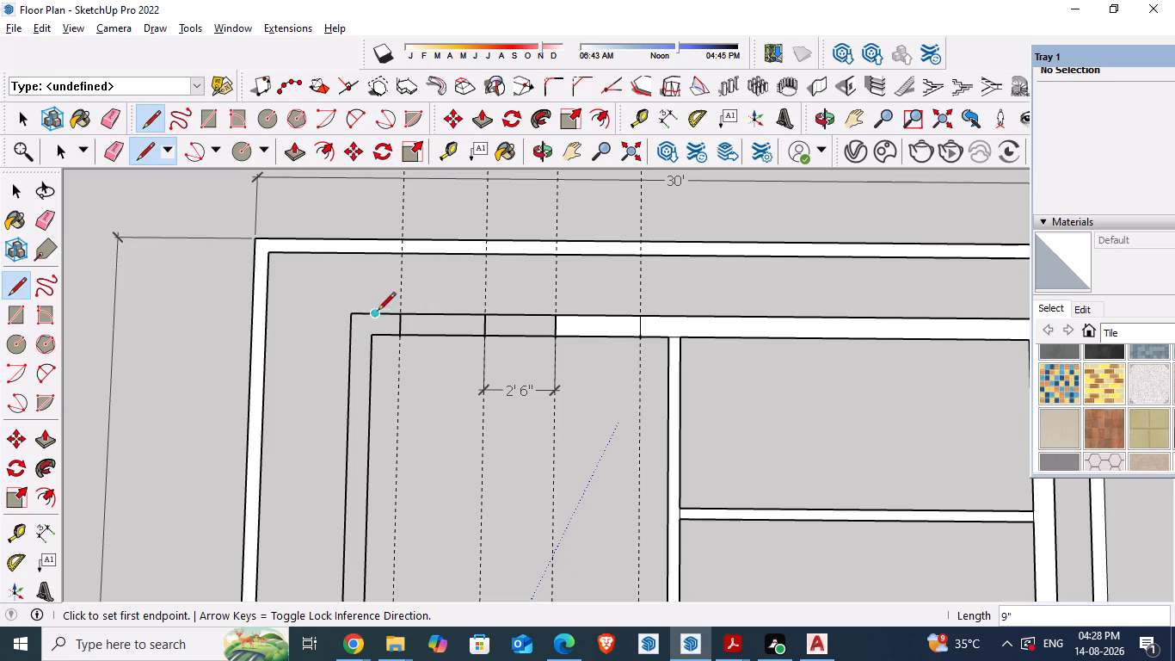
Draw a 24'4" line along the outer edge of the dining and hall's balcony-side wall to form its face.
scroll(462, 269, "down", 6)
scroll(415, 460, "up", 2)
scroll(421, 294, "down", 9)
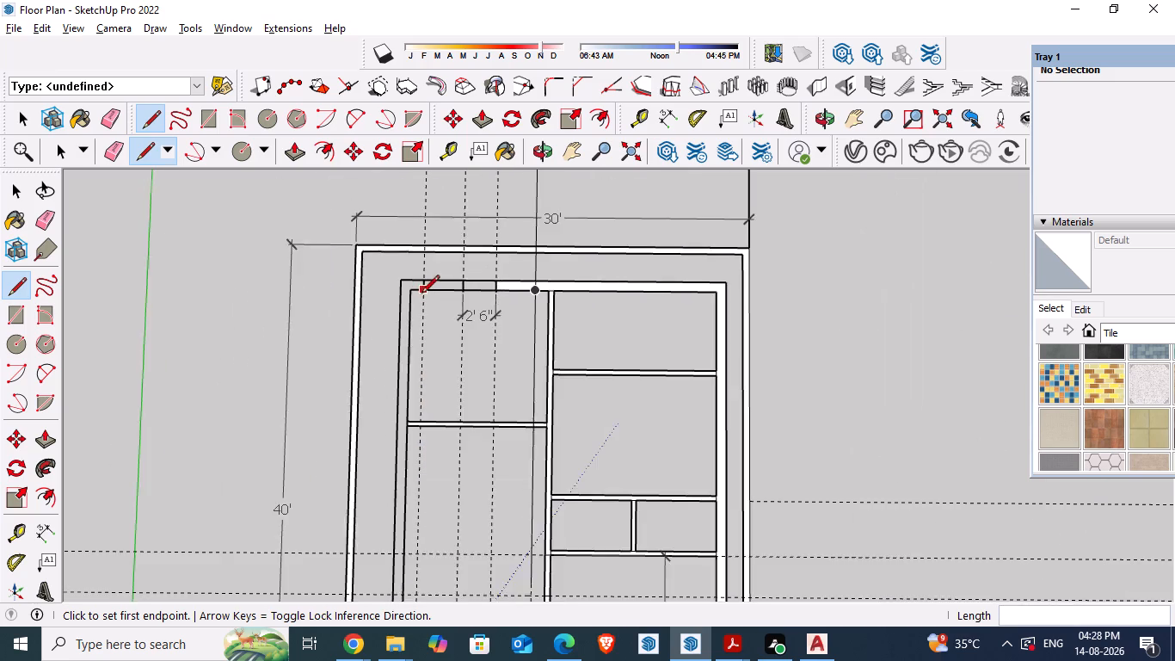
scroll(421, 294, "down", 3)
scroll(414, 438, "up", 6)
scroll(409, 164, "up", 2)
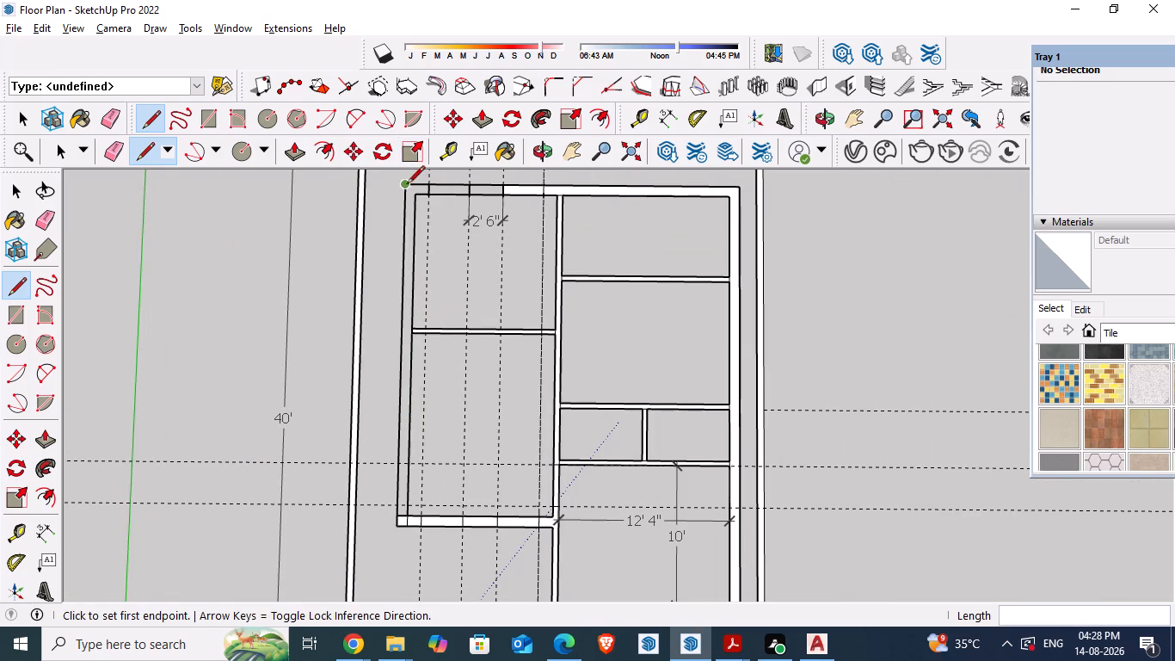
left_click(408, 190)
left_click(393, 516)
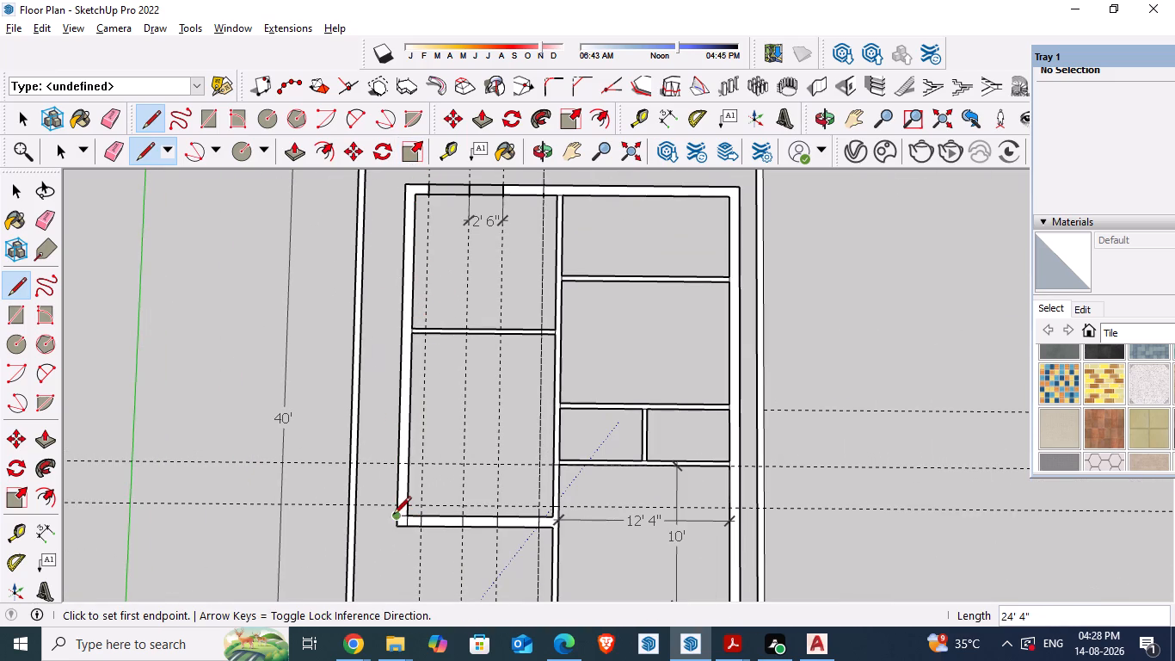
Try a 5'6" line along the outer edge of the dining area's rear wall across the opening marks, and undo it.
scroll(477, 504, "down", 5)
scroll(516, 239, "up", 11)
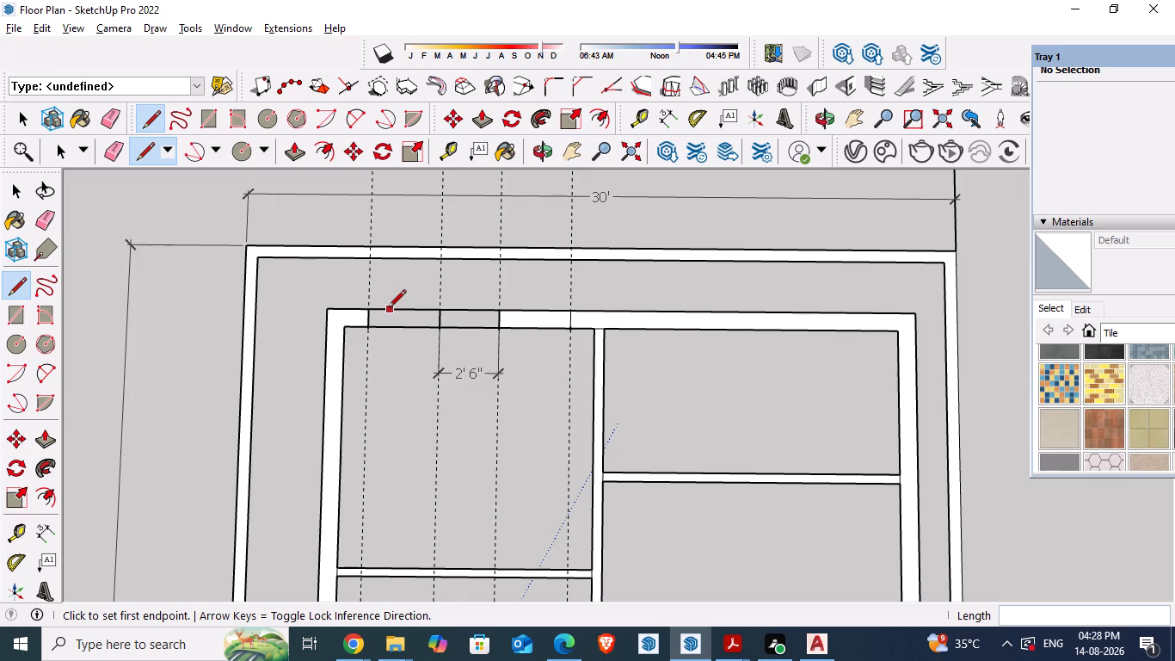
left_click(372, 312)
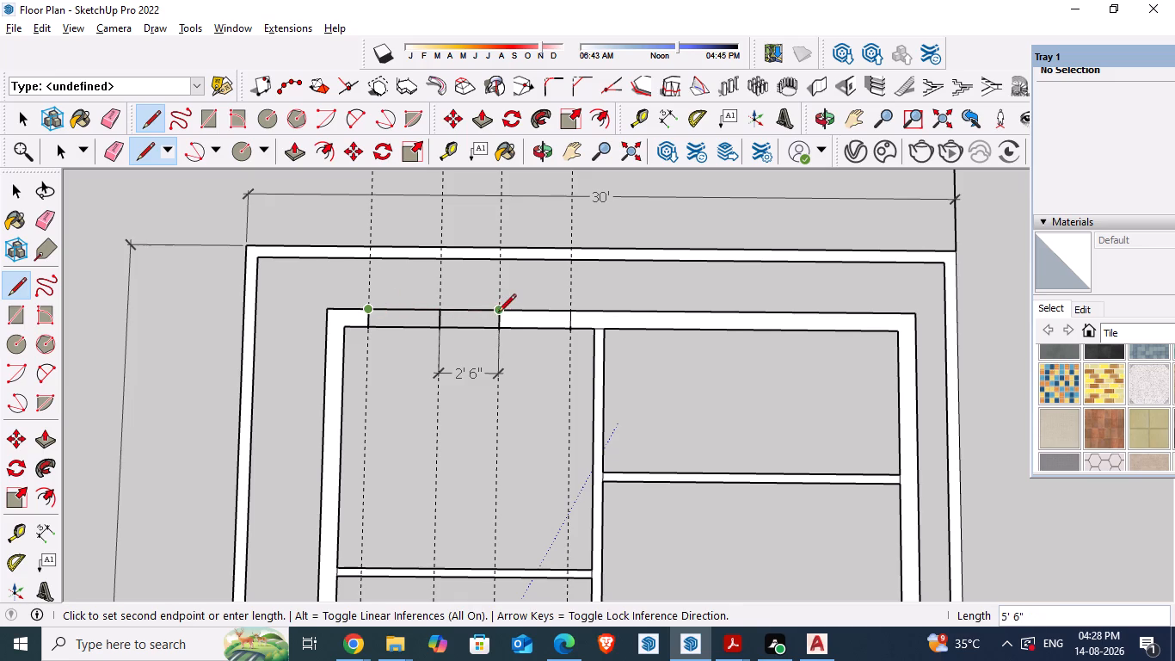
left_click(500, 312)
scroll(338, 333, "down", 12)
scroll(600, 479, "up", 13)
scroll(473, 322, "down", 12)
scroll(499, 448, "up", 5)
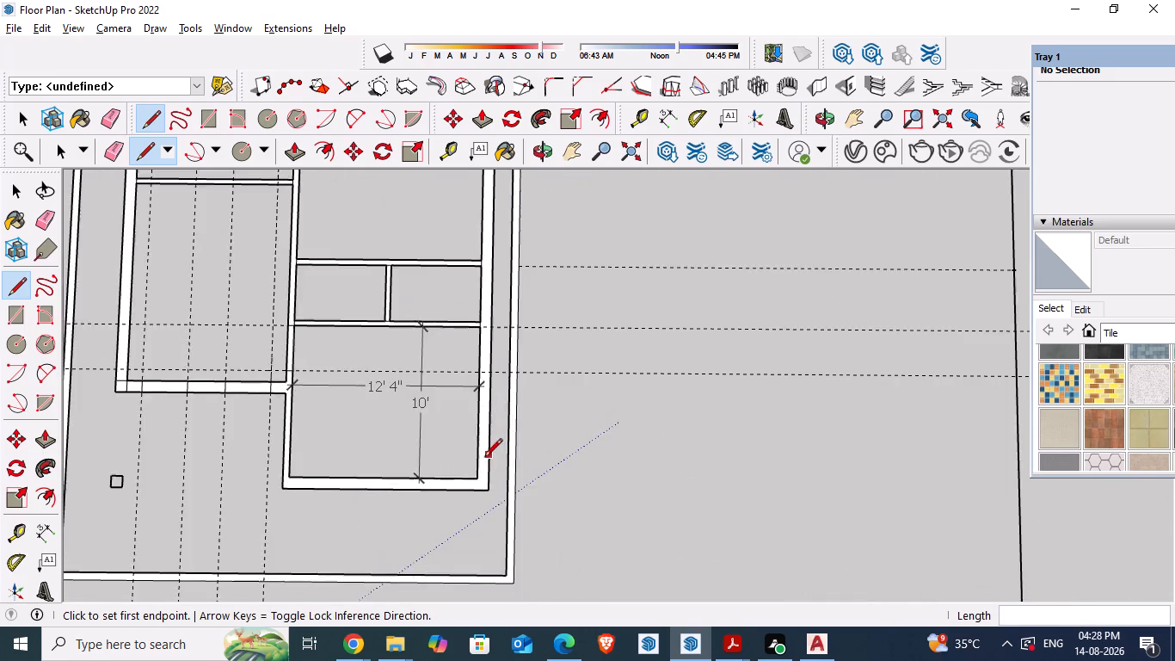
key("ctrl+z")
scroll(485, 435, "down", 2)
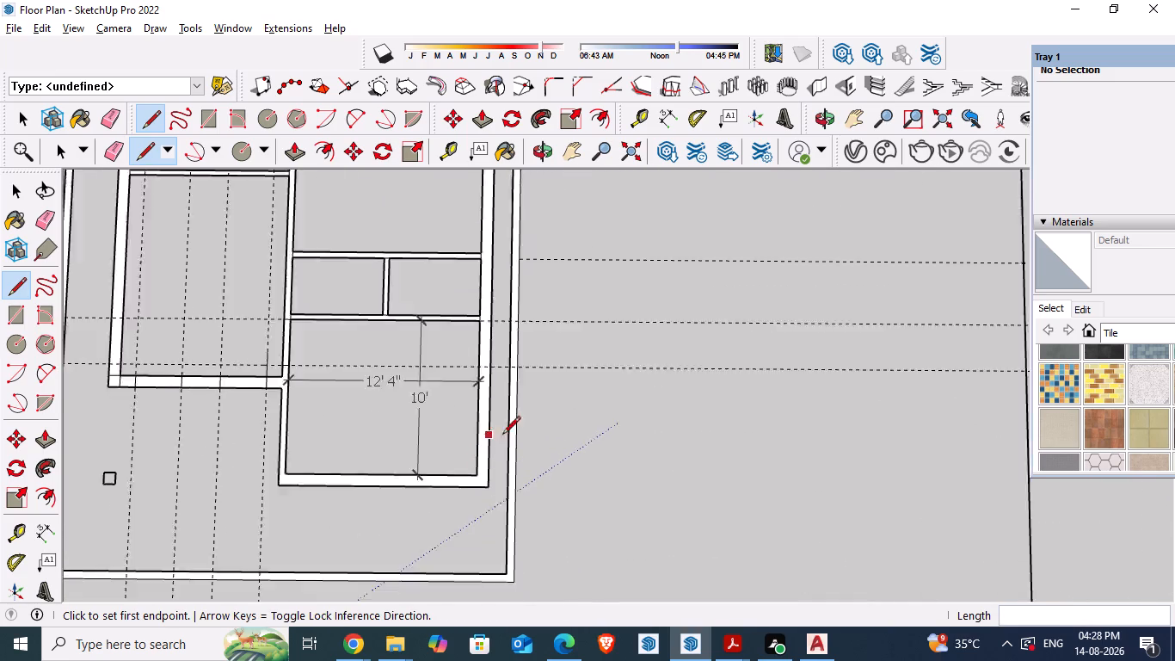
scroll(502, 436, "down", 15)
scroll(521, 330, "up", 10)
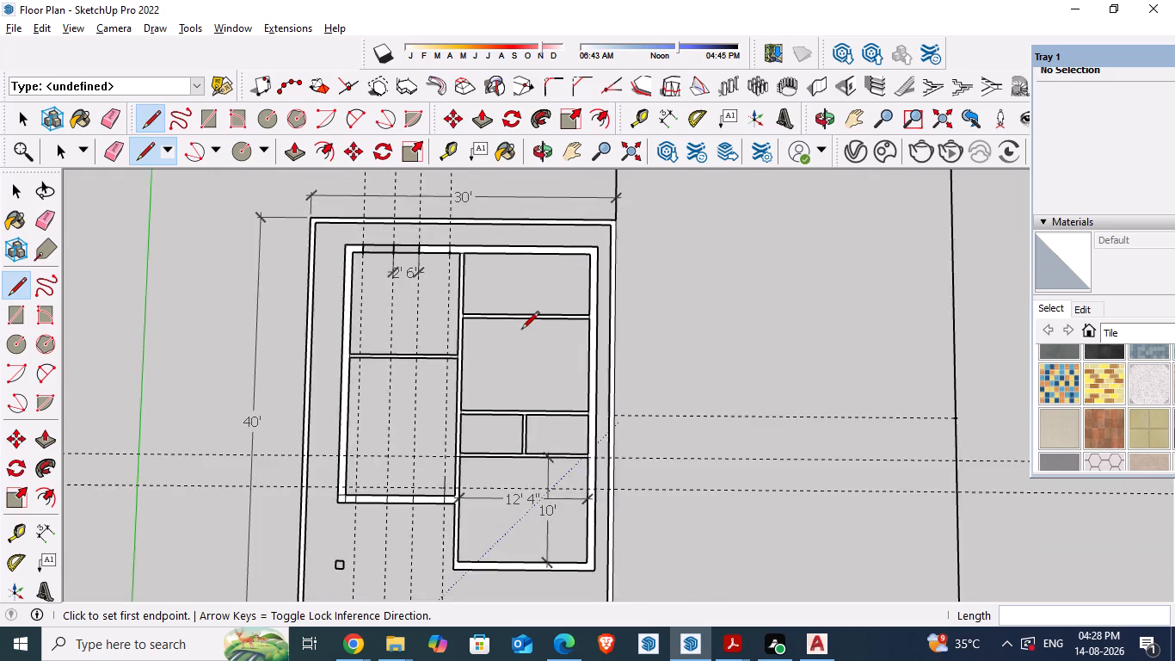
Draw 9" lines across the dining area's rear wall at the two guides nearest the side balcony to form the wall faces.
scroll(521, 330, "up", 2)
scroll(335, 168, "up", 5)
scroll(326, 241, "up", 4)
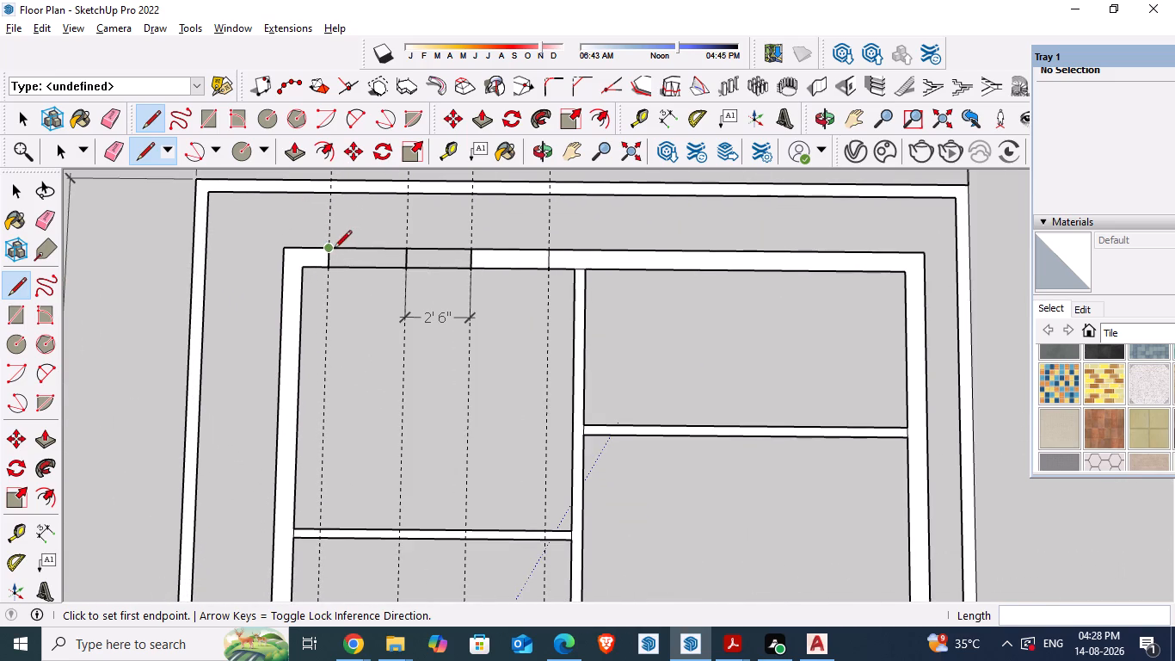
left_click(334, 250)
left_click(333, 269)
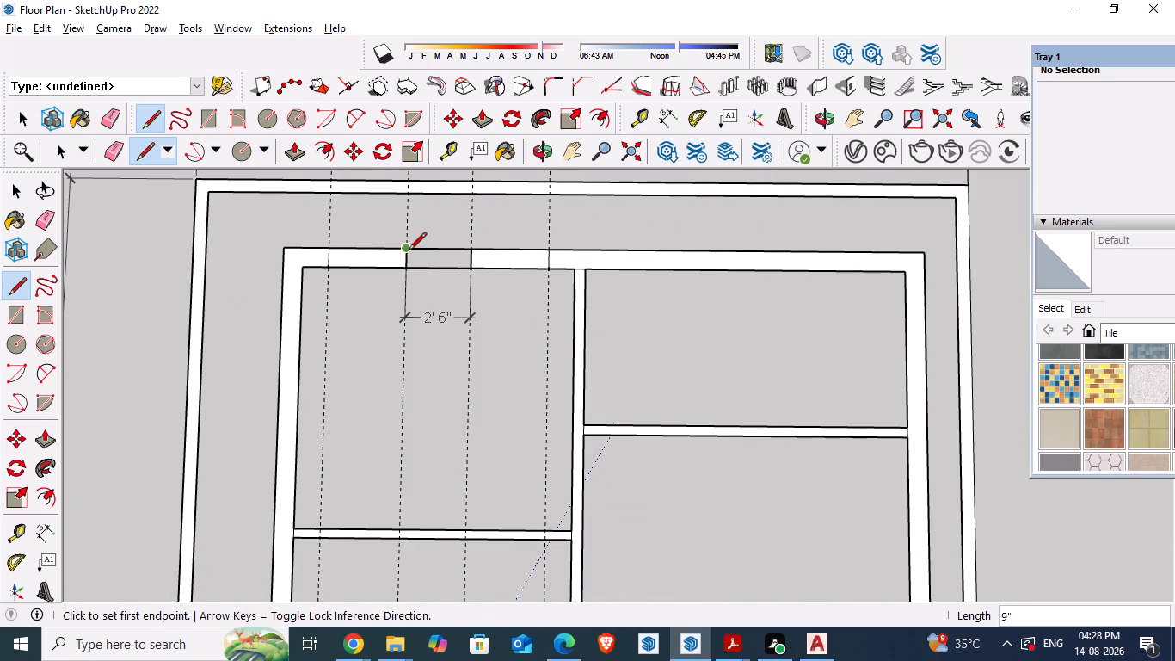
left_click(409, 251)
left_click(407, 263)
key("space")
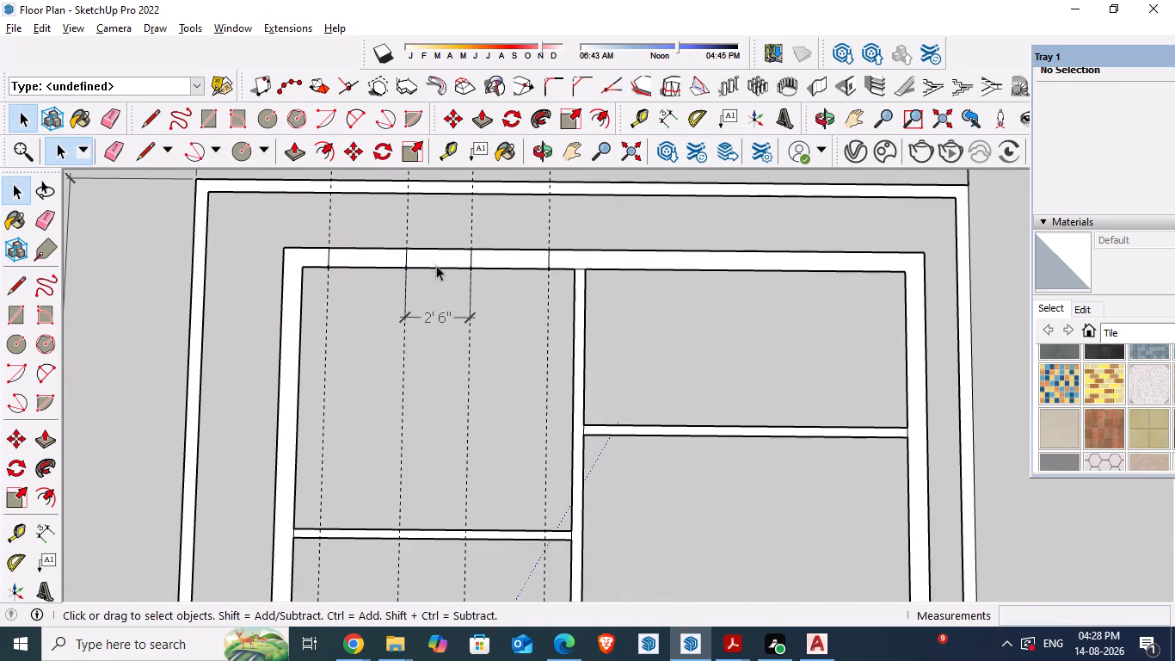
Check the separate faces between the opening marks along the hall's parking-side wall by selecting each one.
scroll(434, 286, "down", 6)
scroll(431, 298, "up", 1)
scroll(428, 298, "down", 5)
scroll(424, 597, "up", 13)
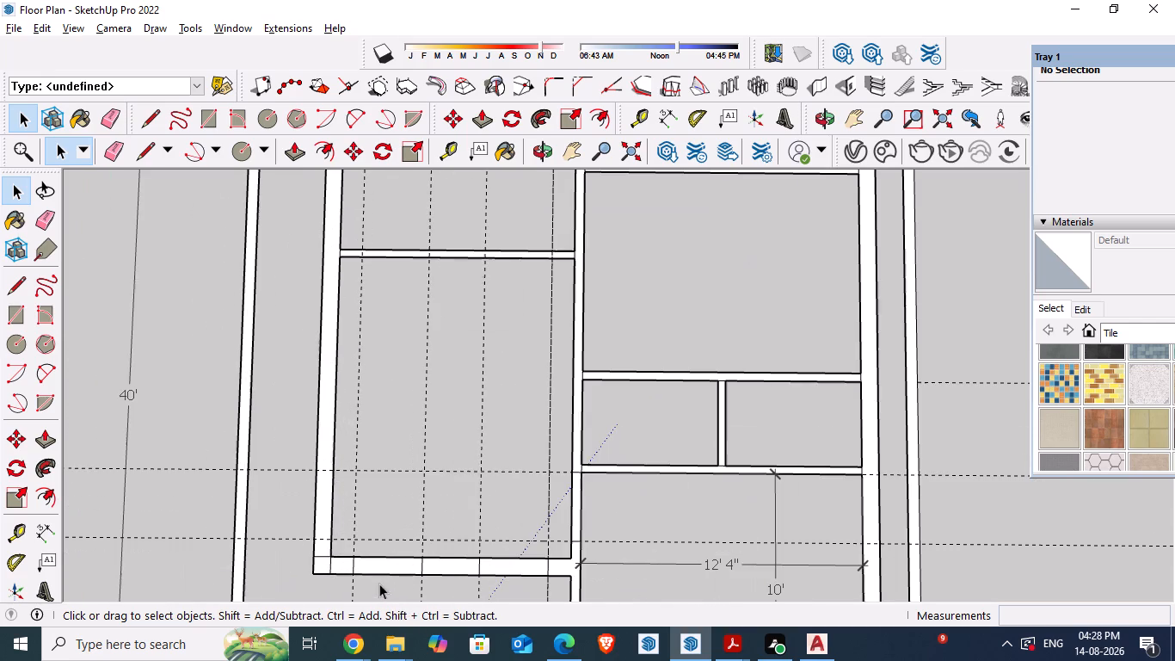
scroll(379, 584, "up", 1)
left_click(338, 565)
left_click(373, 562)
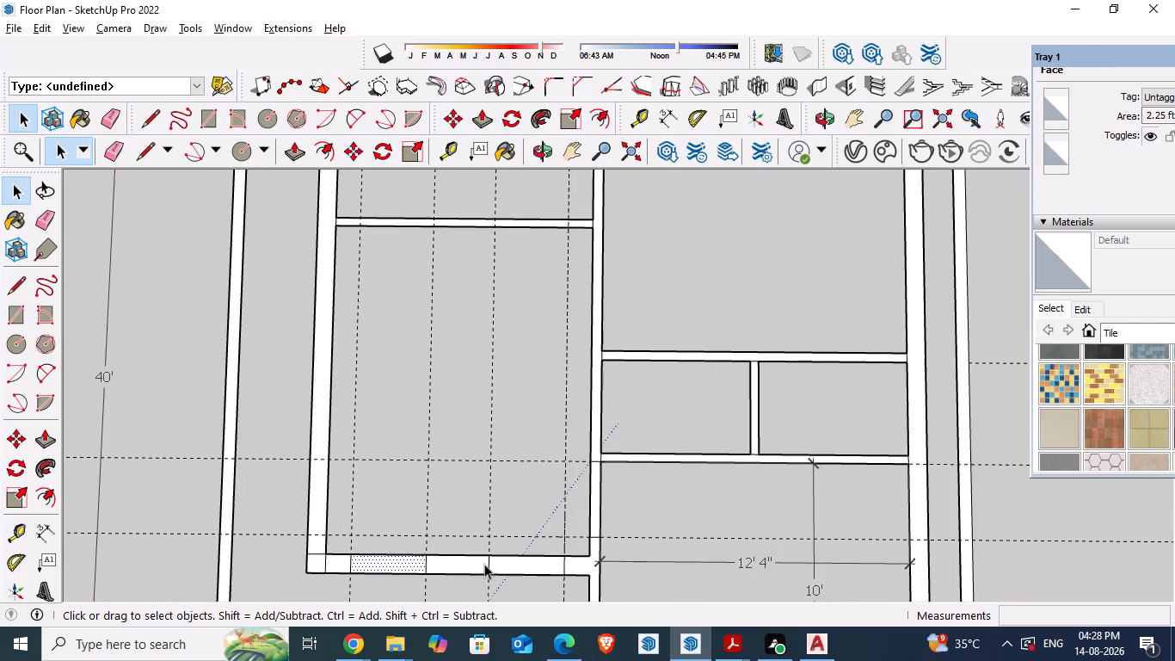
left_click(474, 564)
left_click(517, 565)
Check the separate faces along the dining area's rear wall and the continuous kitchen and bedroom wall face by selecting each one.
scroll(351, 398, "down", 9)
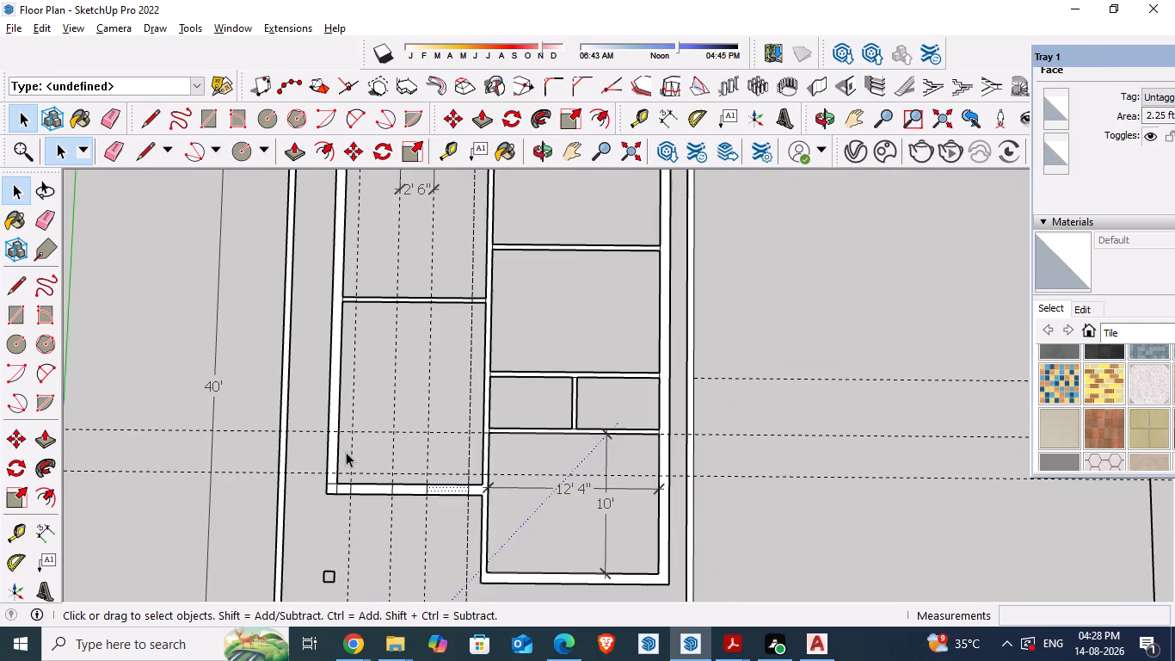
scroll(500, 475, "down", 5)
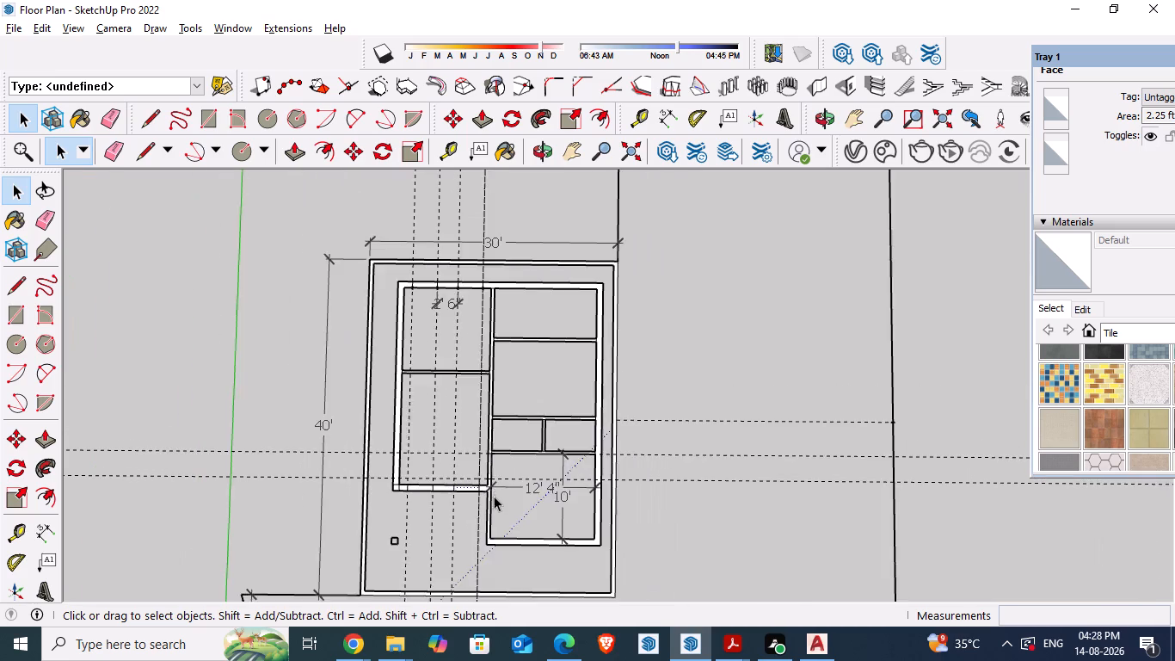
scroll(494, 496, "down", 4)
scroll(489, 343, "up", 8)
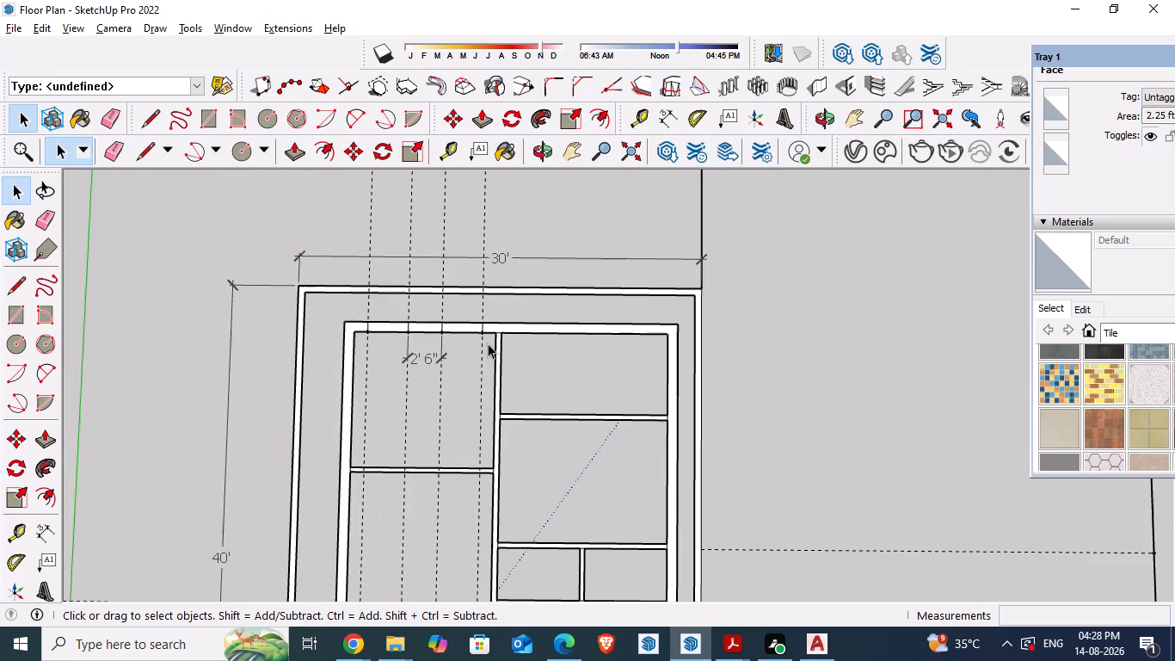
scroll(370, 312, "up", 8)
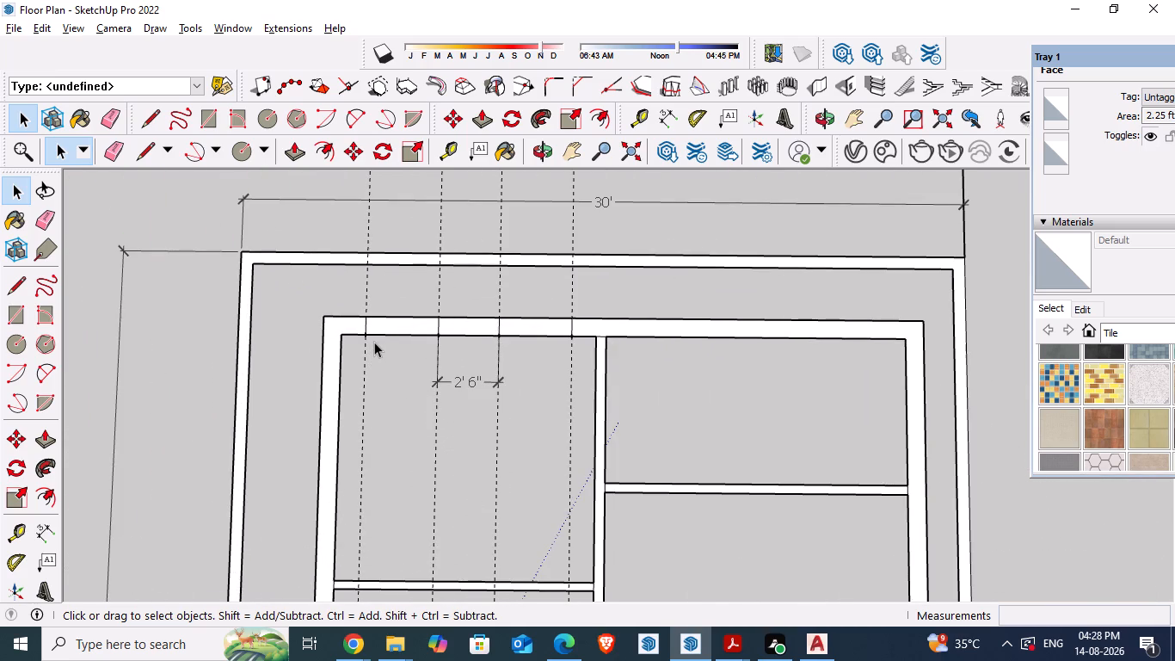
scroll(429, 331, "up", 4)
left_click(397, 333)
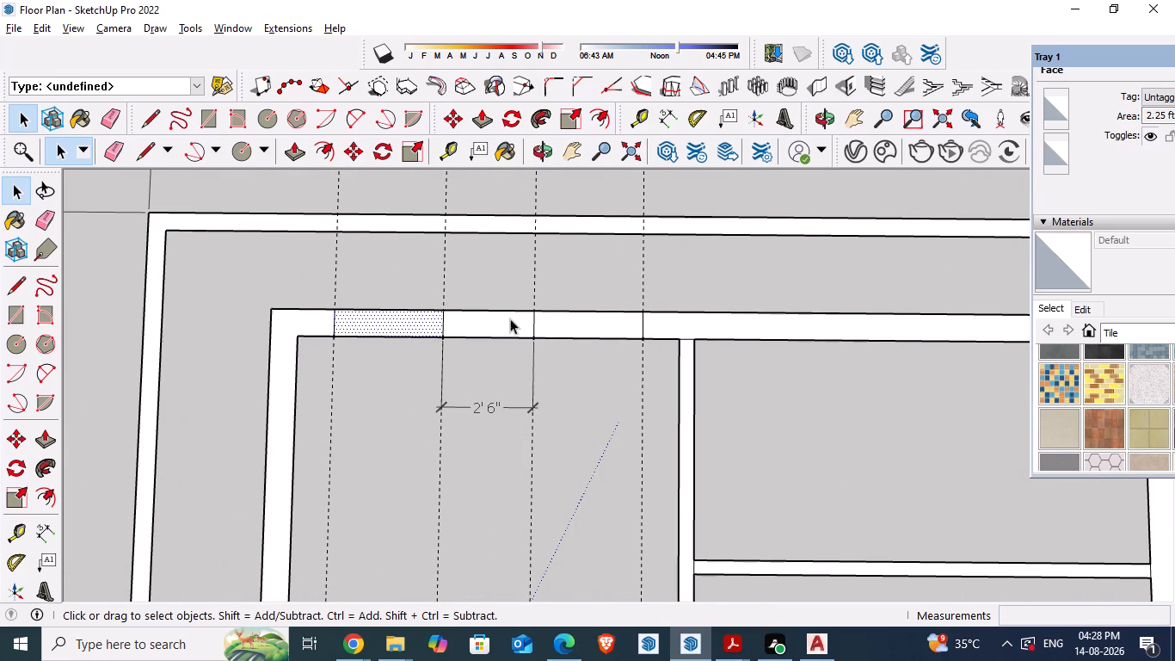
left_click(510, 318)
left_click(593, 327)
left_click(699, 327)
scroll(301, 289, "down", 8)
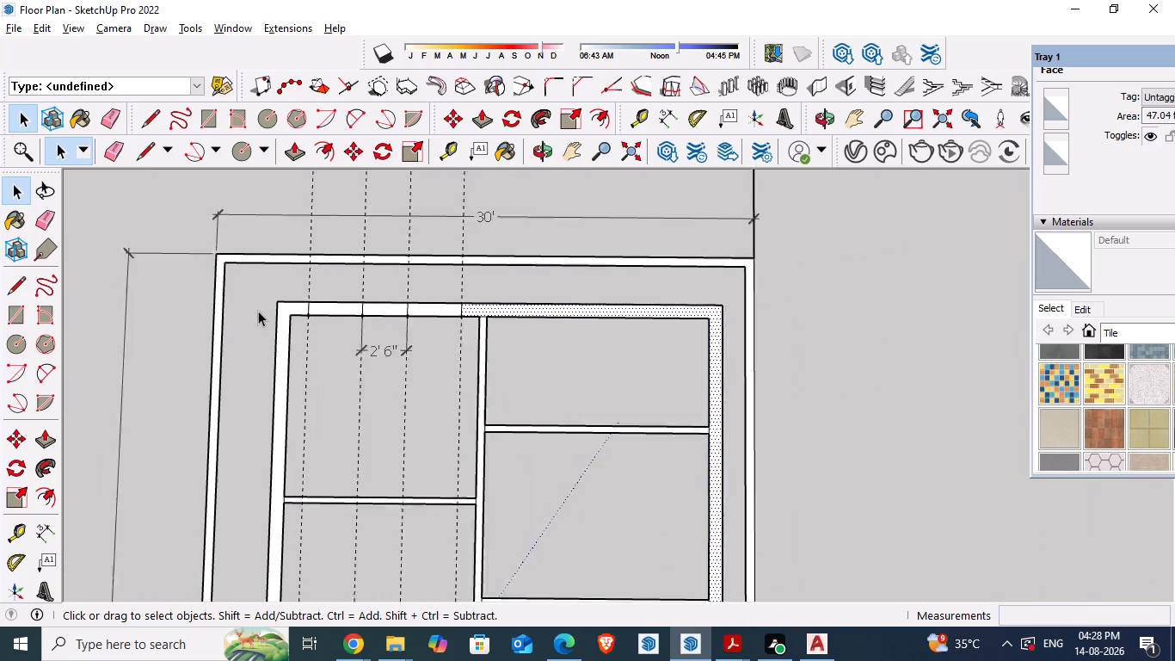
scroll(258, 311, "down", 8)
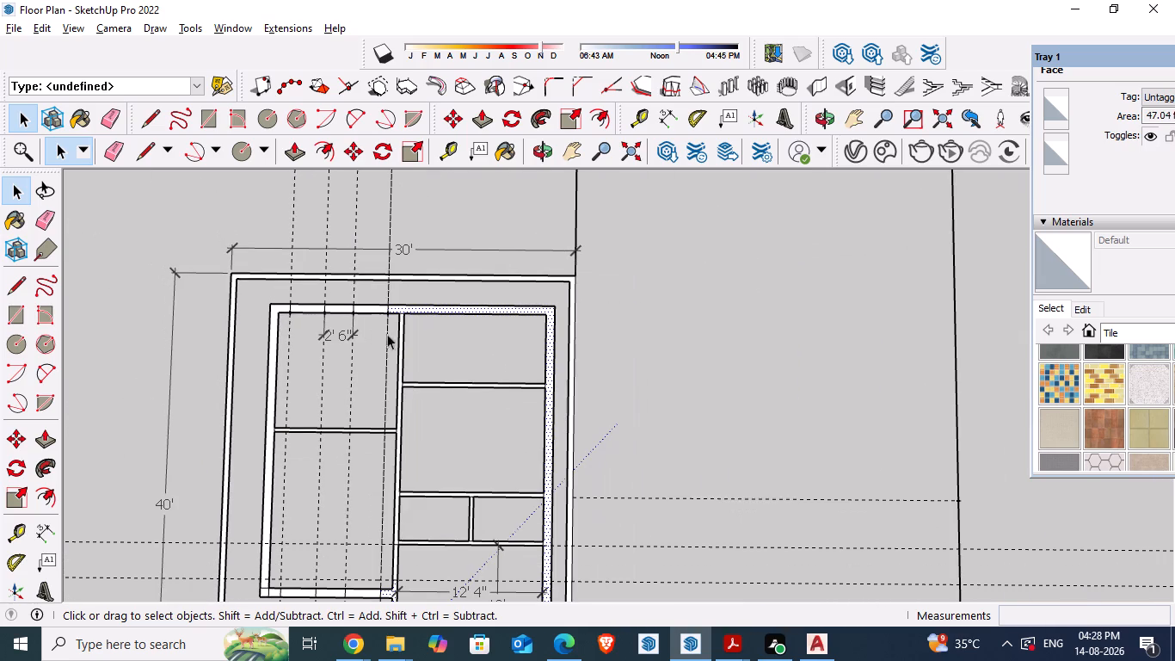
scroll(509, 364, "up", 5)
scroll(505, 249, "down", 10)
scroll(463, 491, "up", 2)
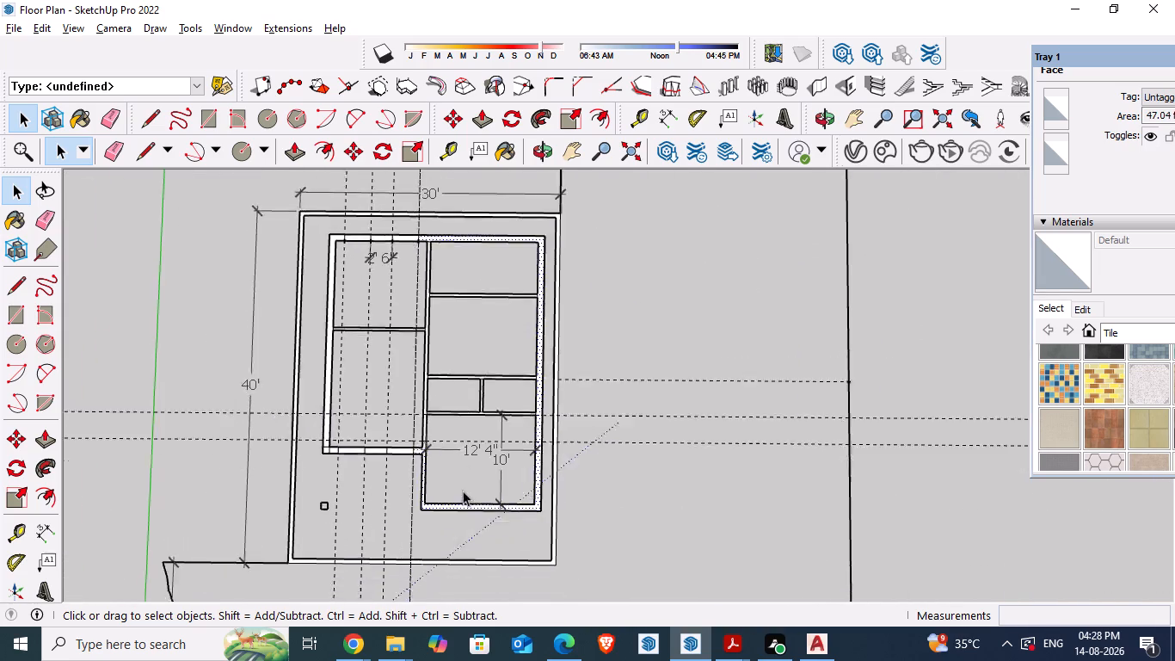
scroll(463, 491, "up", 16)
scroll(422, 394, "down", 5)
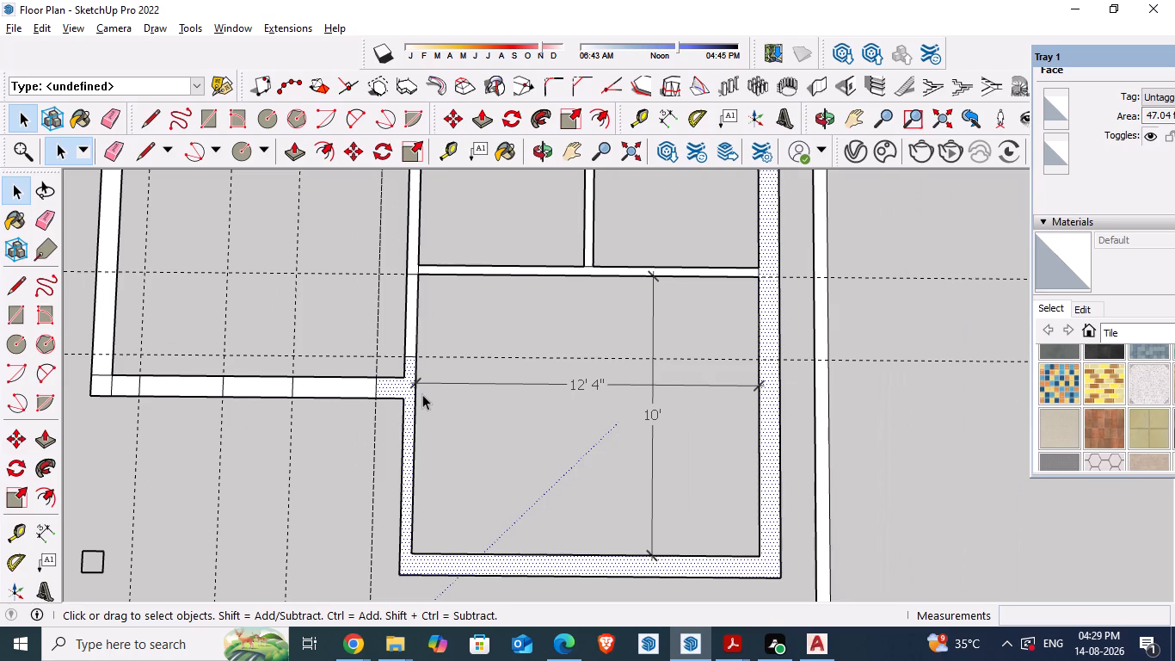
Delete the 2'6" dimension in the dining area and the 12'4" and 10' dimensions in the parking-side bedroom.
scroll(477, 484, "down", 13)
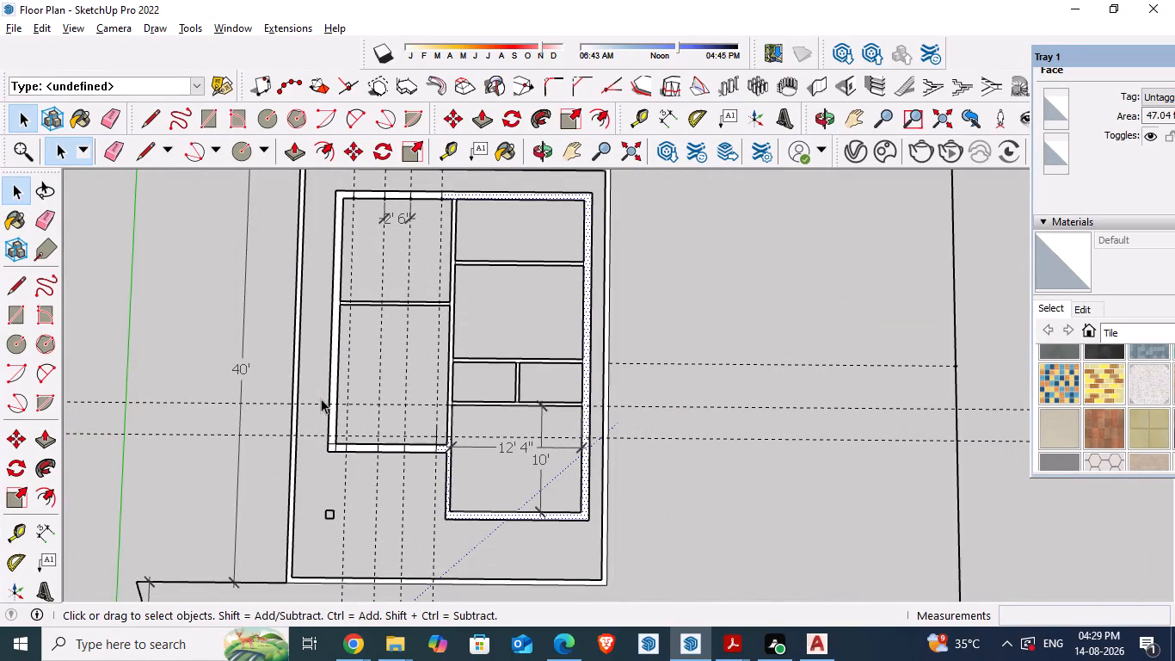
left_click(398, 217)
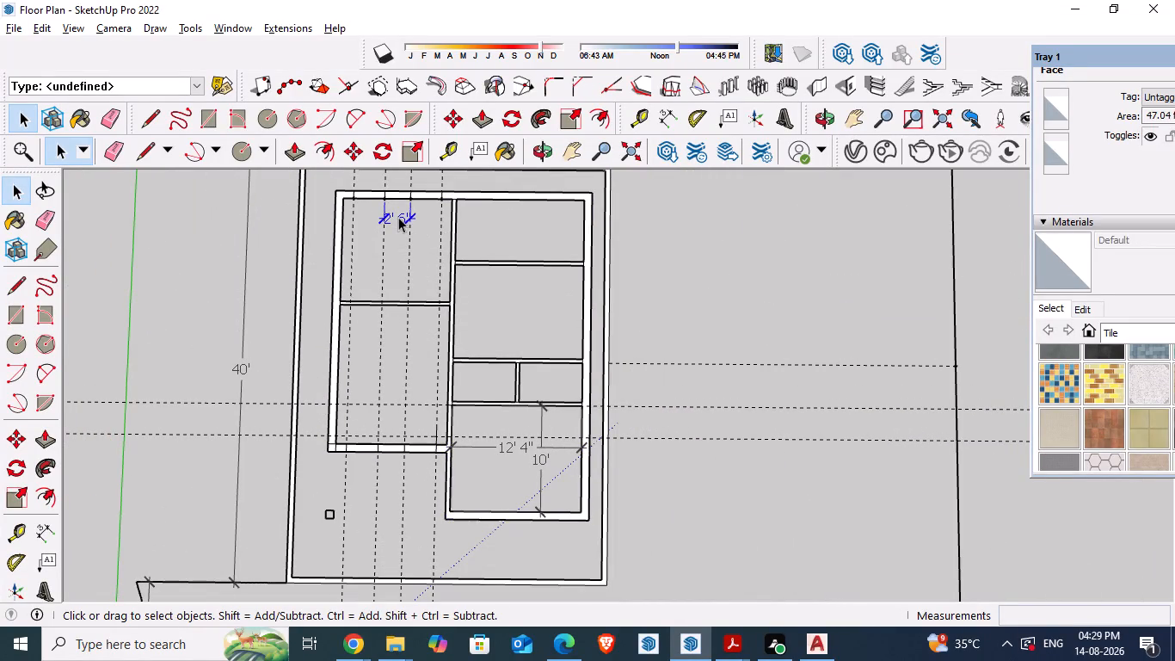
key("Delete")
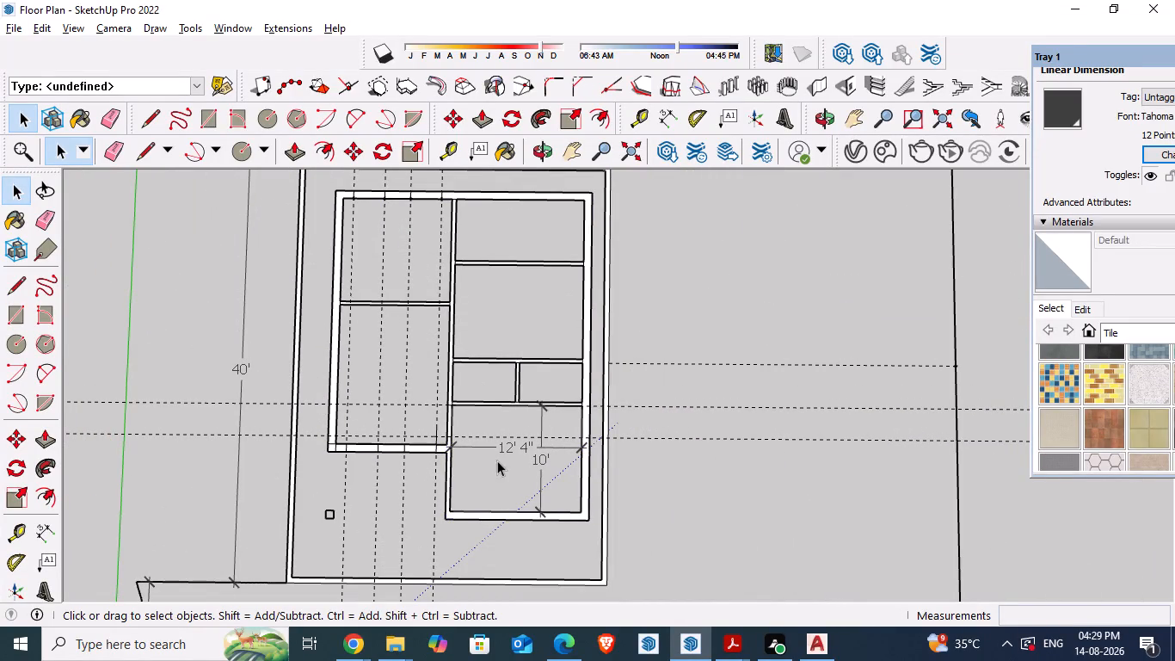
left_click(502, 449)
key("Delete")
left_click(544, 460)
key("Delete")
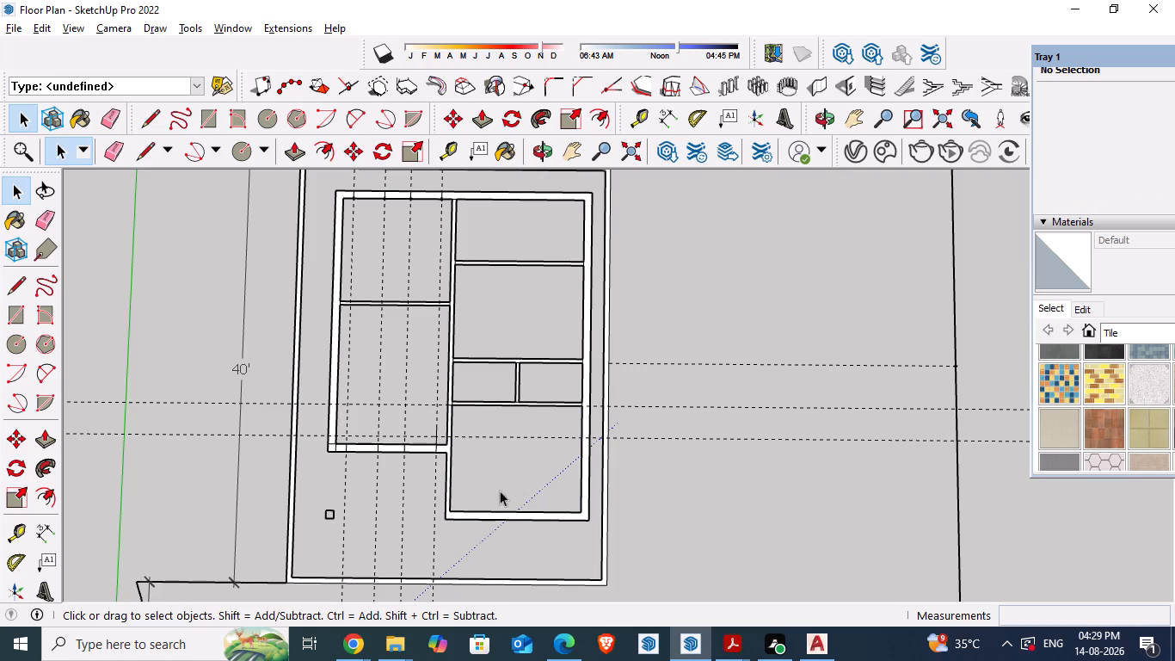
Compare the model with the reference PDF floor plan, examining the kitchen's rear wall and its W2 window.
scroll(502, 442, "down", 6)
key("alt+Tab")
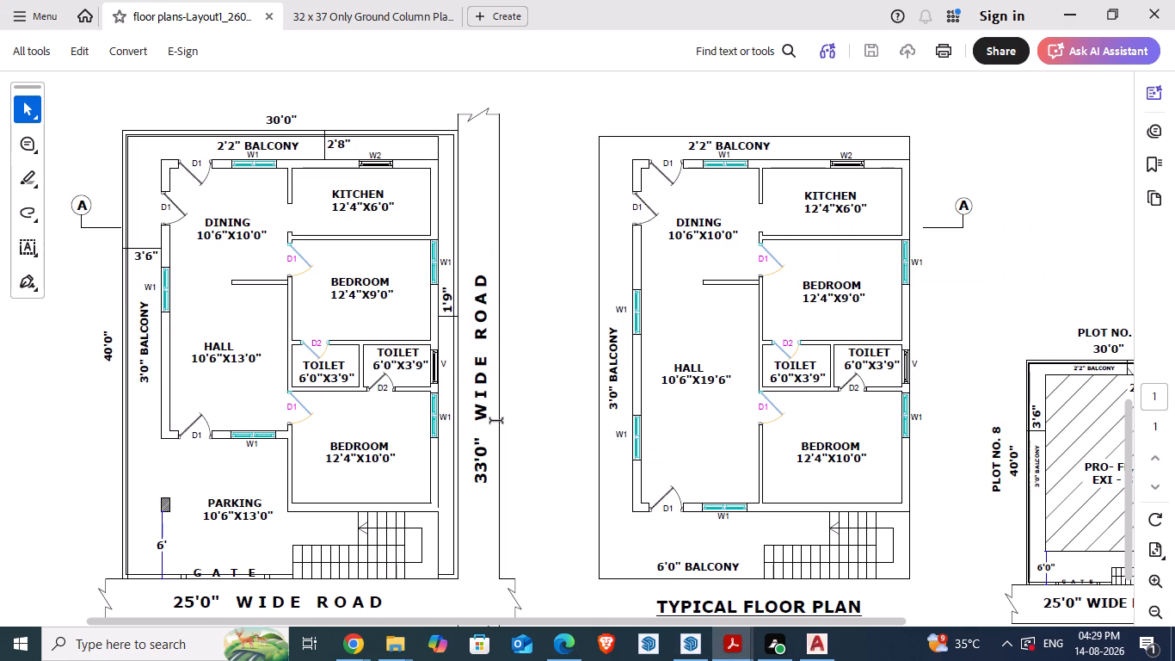
key("alt+Tab")
scroll(477, 469, "up", 5)
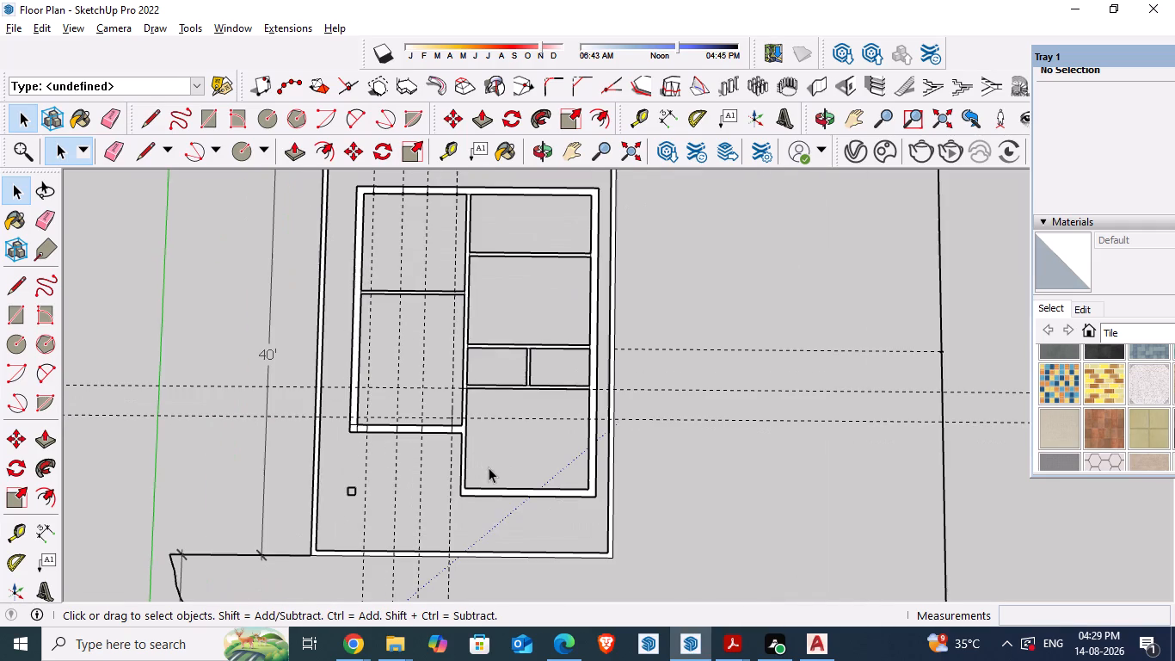
key("alt+Tab")
scroll(515, 423, "up", 3)
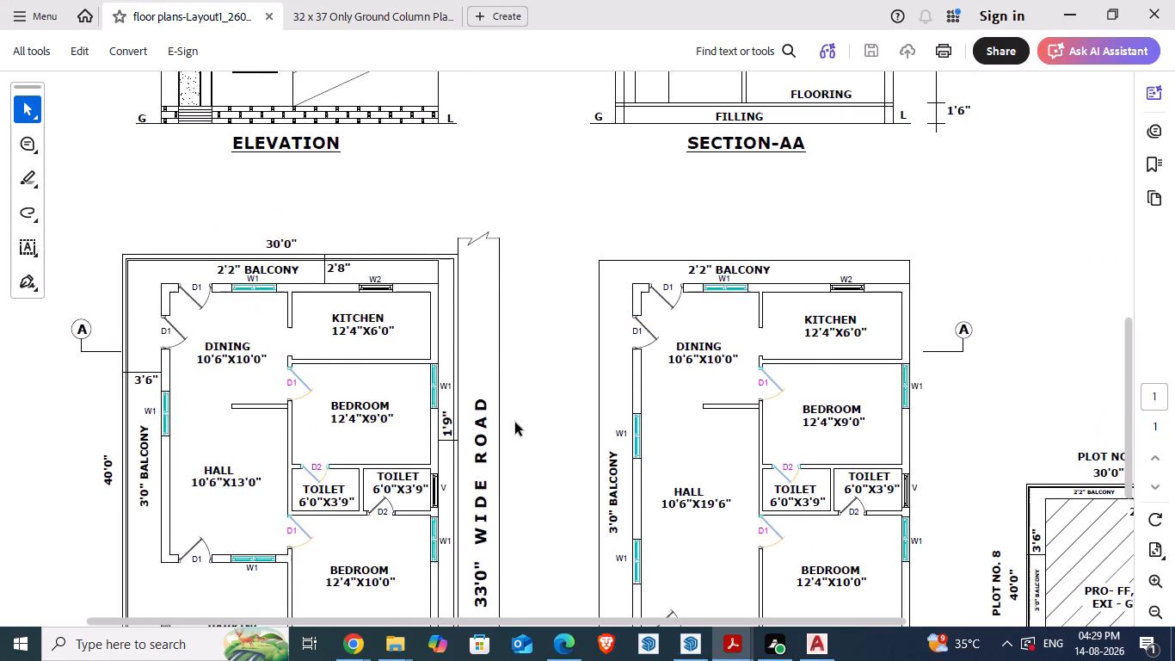
scroll(515, 423, "down", 2)
key("alt+Tab")
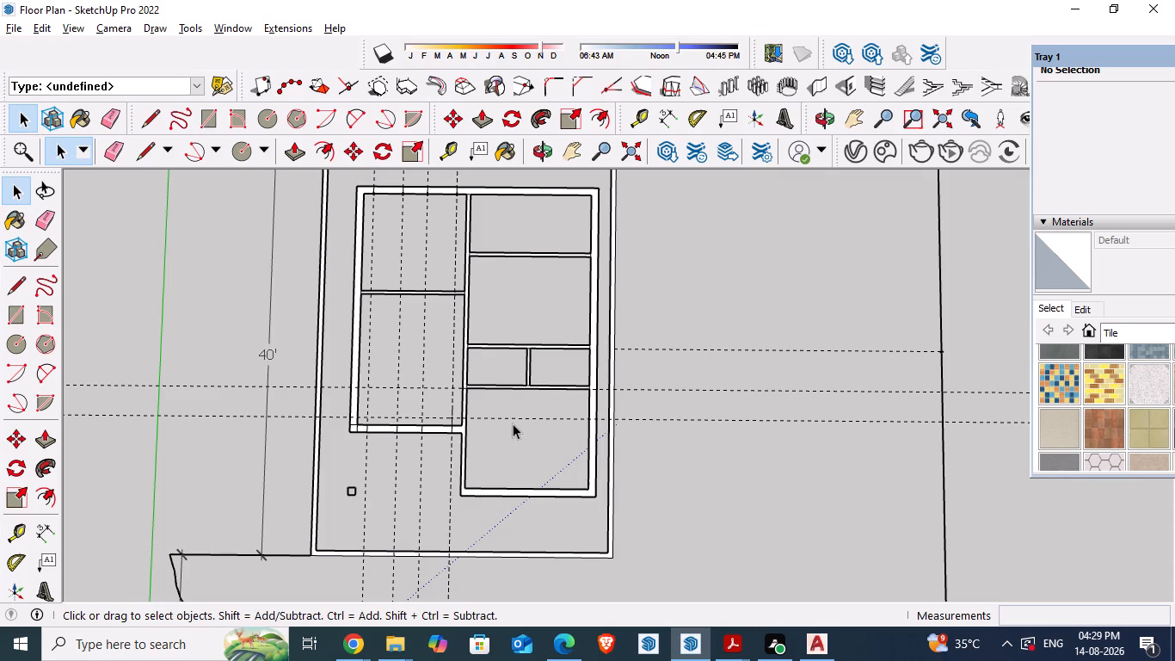
scroll(421, 445, "down", 3)
scroll(520, 237, "up", 1)
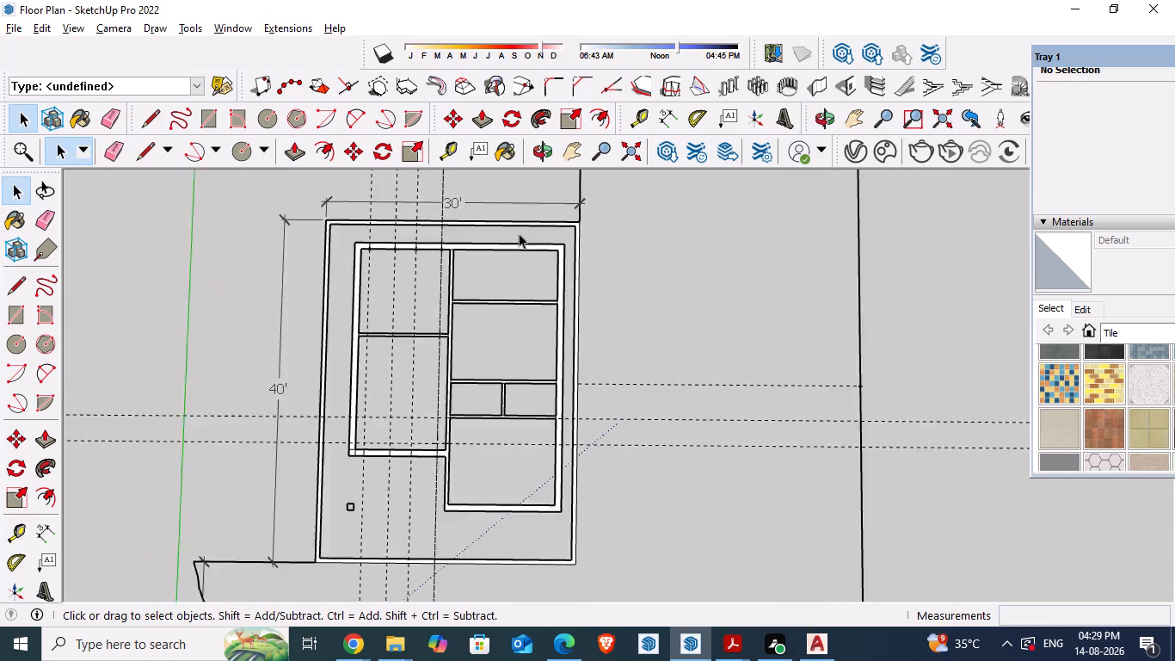
scroll(519, 233, "up", 5)
key("alt+Tab")
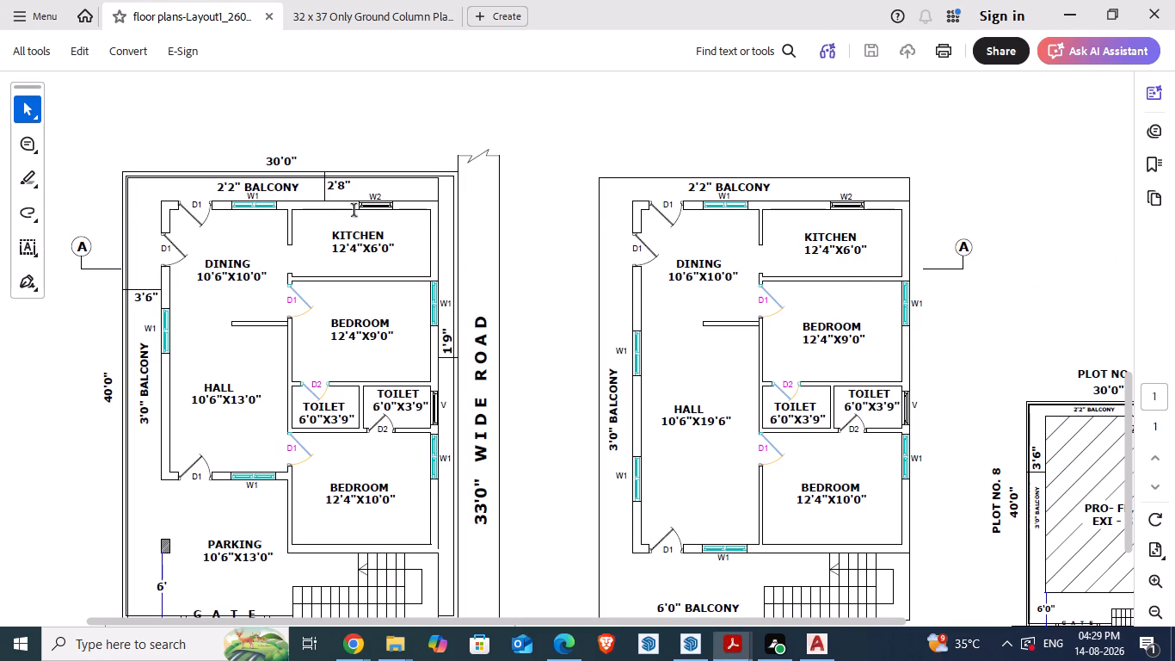
scroll(349, 211, "up", 1)
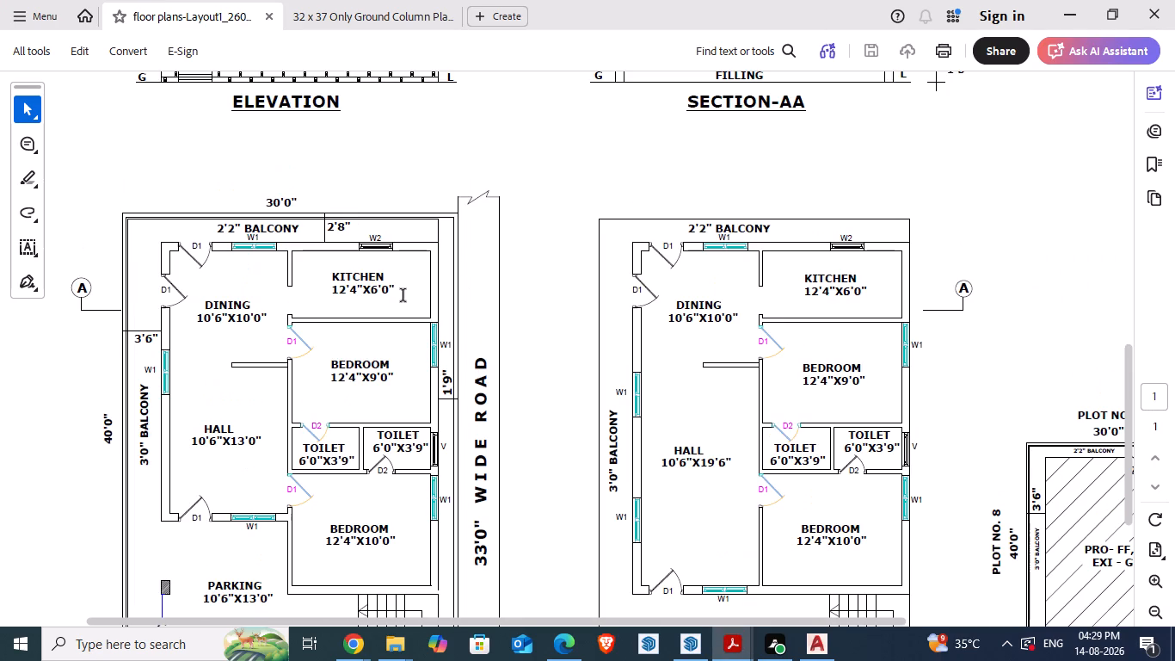
key("alt+Tab")
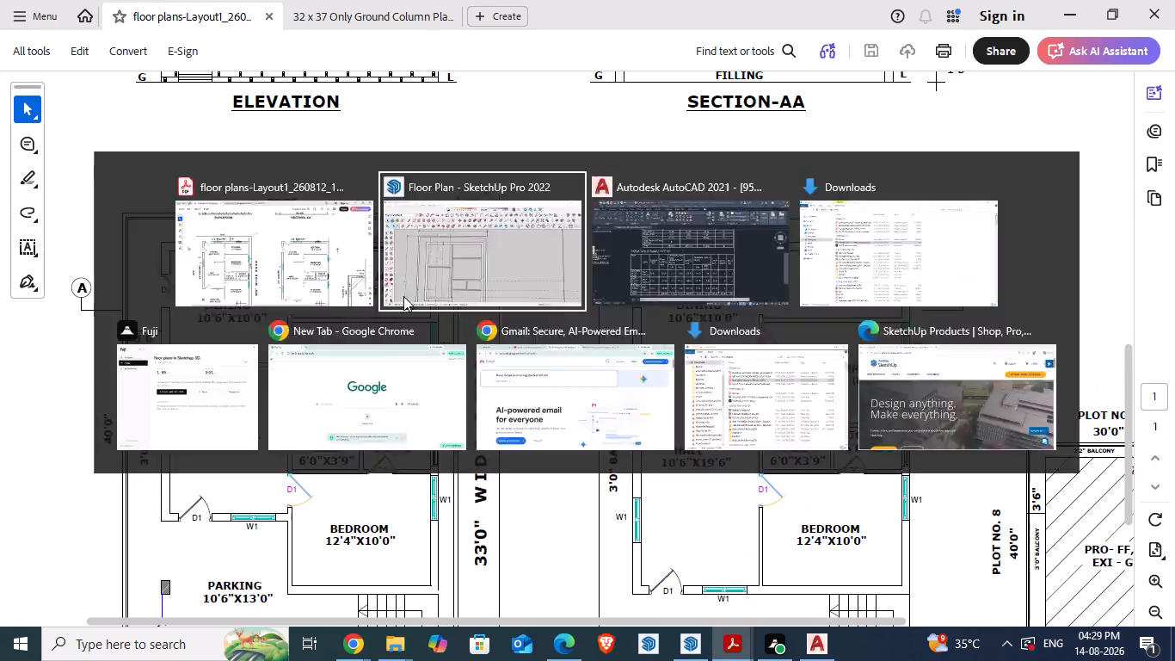
Add a guide 3' from the inner face of the kitchen's road-side wall and another 3' beyond it for the kitchen window.
key("t")
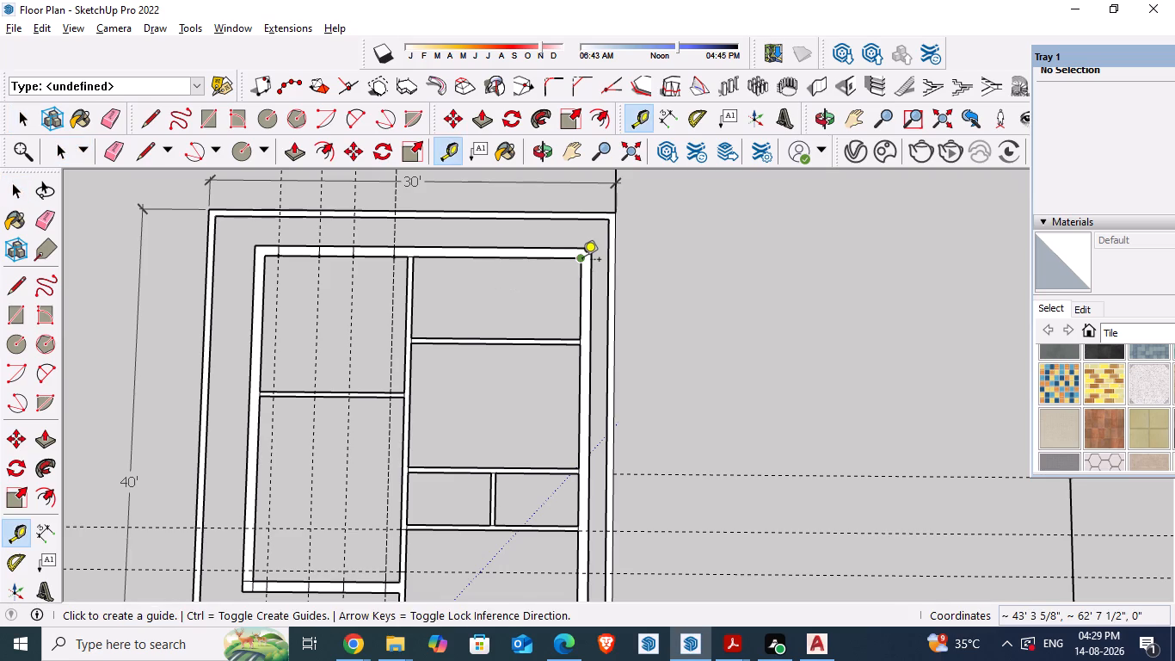
left_click(581, 261)
key("space")
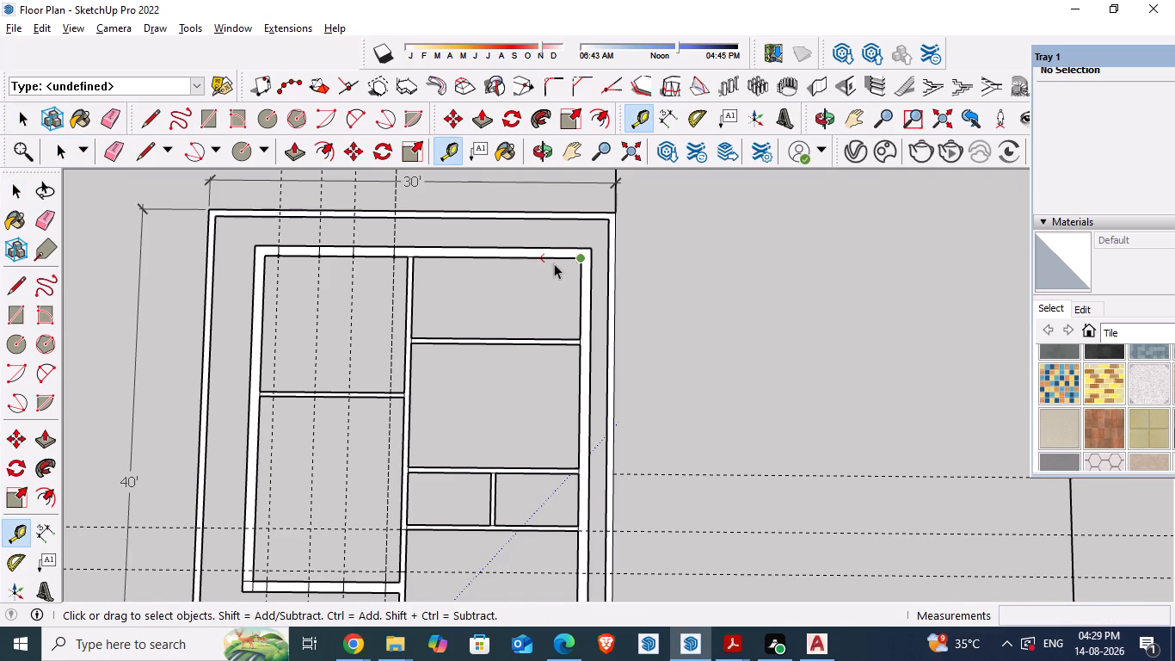
scroll(584, 256, "up", 5)
key("t")
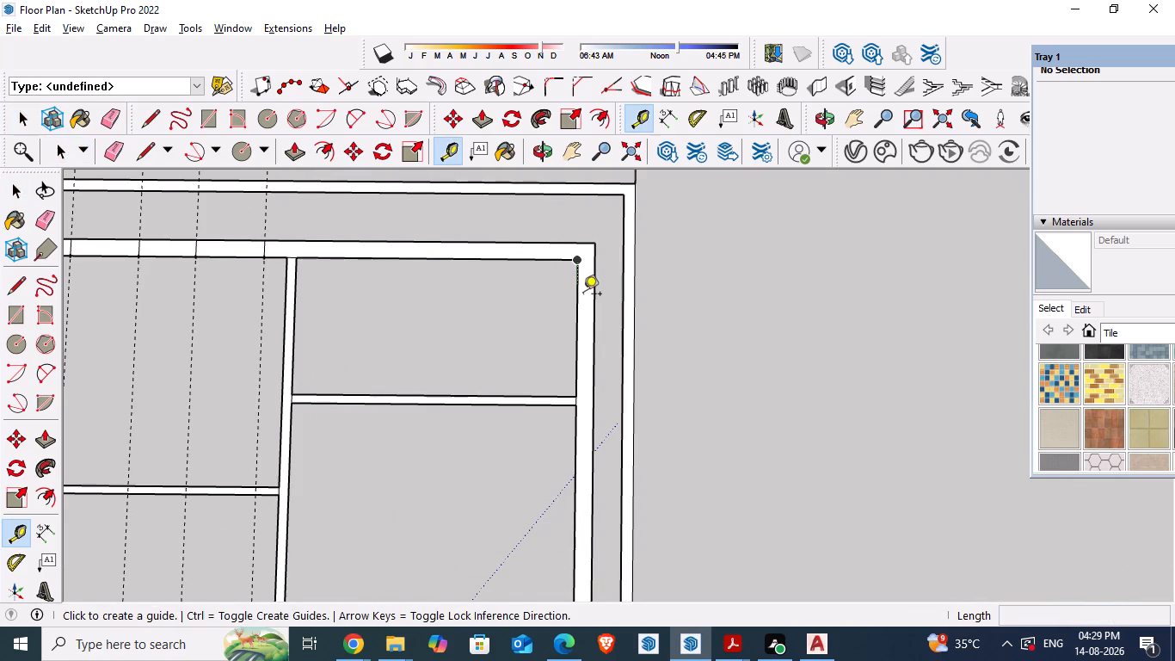
left_click(578, 298)
type("3'")
key("Return")
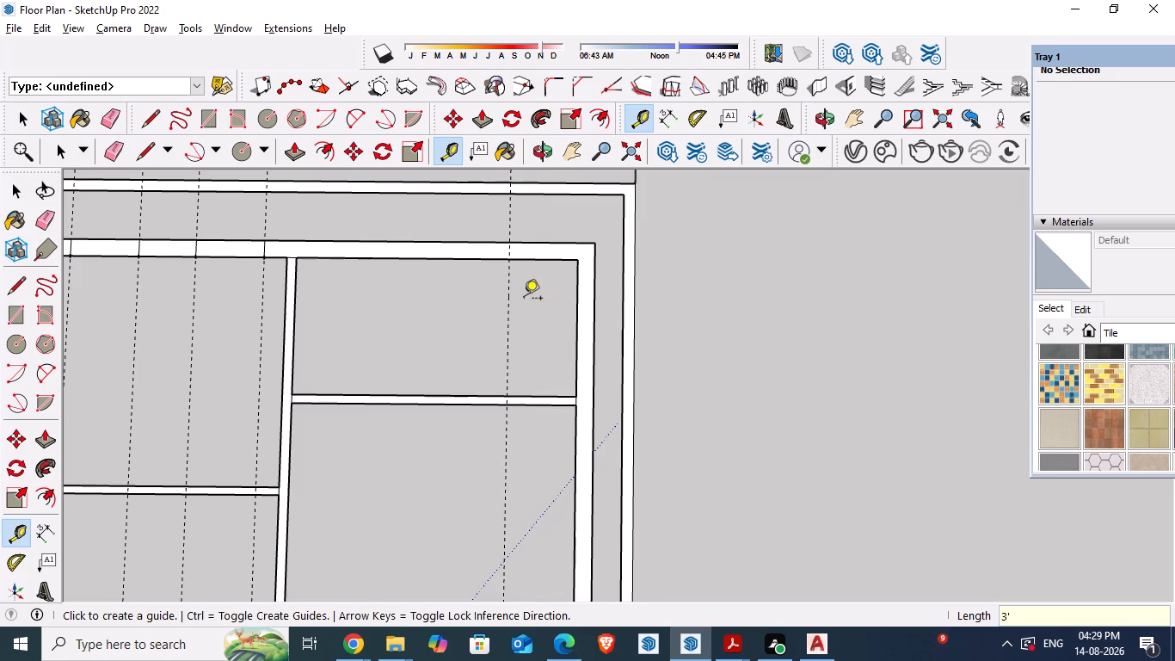
left_click(511, 304)
type("3'")
key("Return")
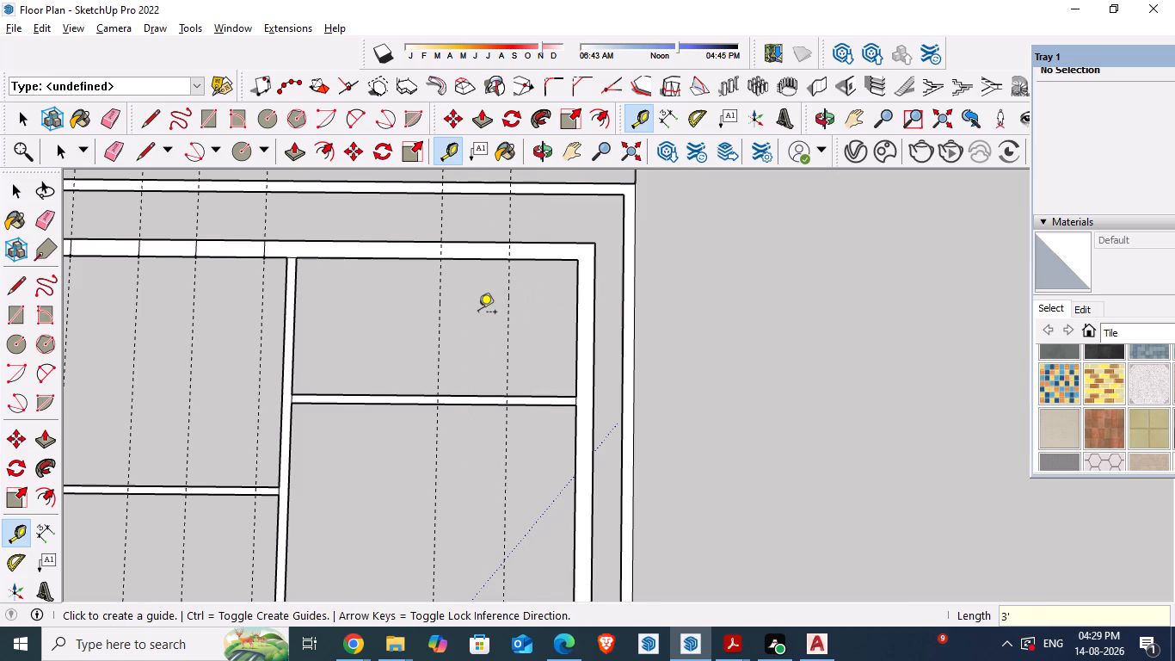
Recheck the kitchen's W2 window position in the reference PDF against the guides in the model.
key("alt+Tab")
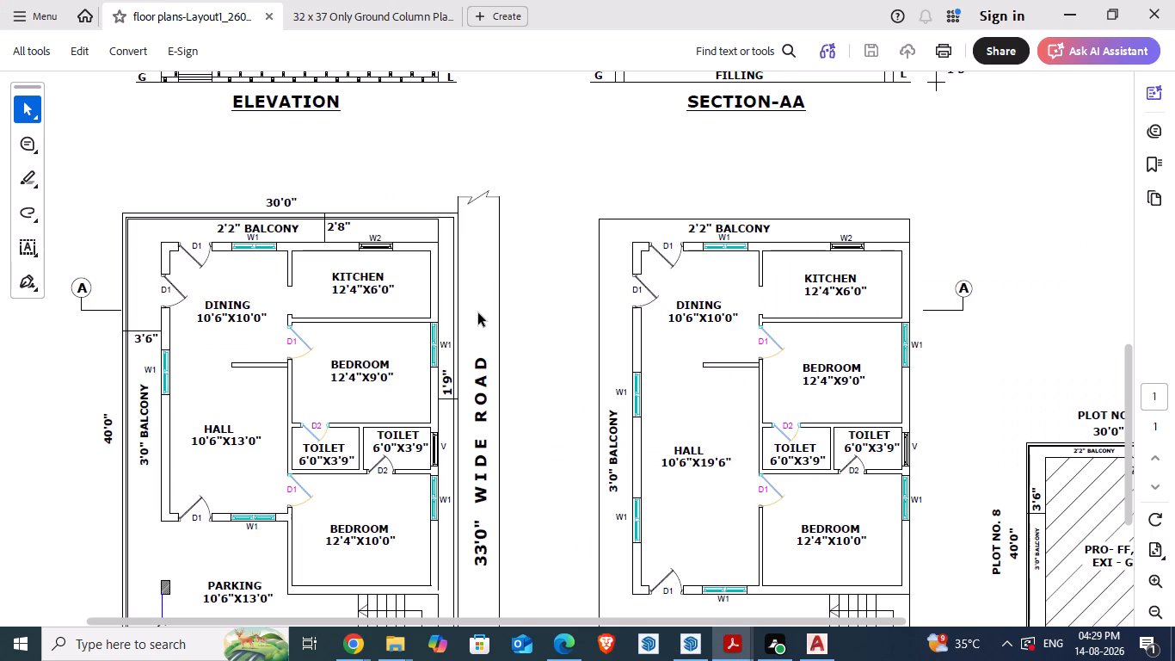
key("alt+Tab")
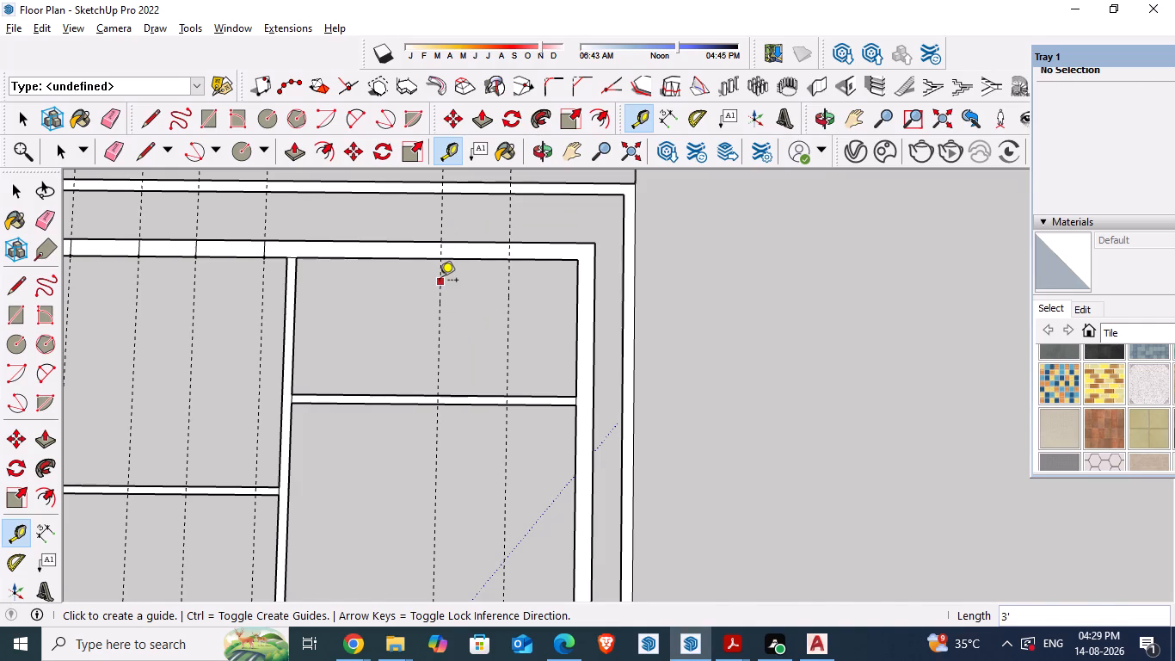
key("alt+Tab")
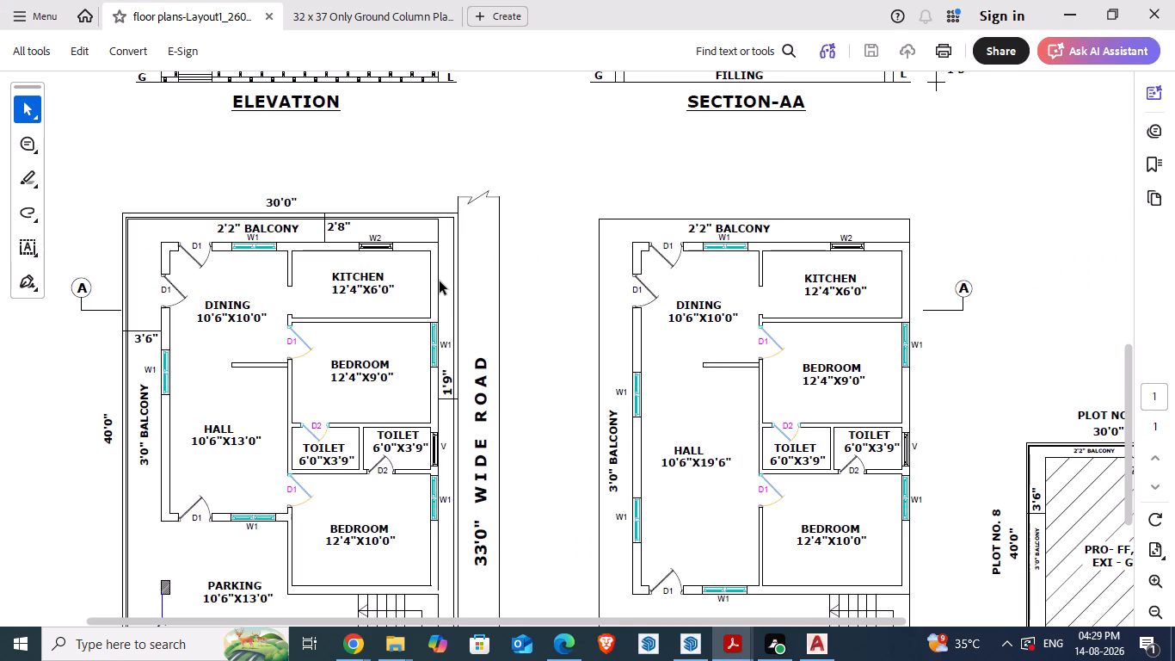
key("alt+Tab")
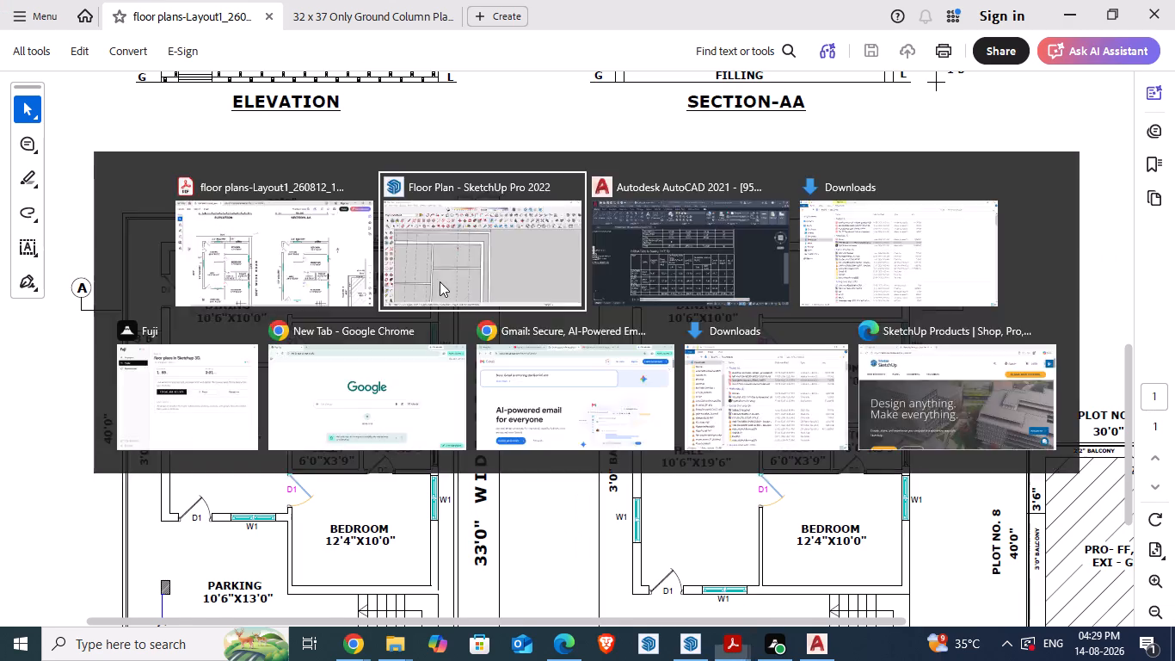
Draw lines across the kitchen's rear wall at the two window guides to mark the W2 opening.
key("l")
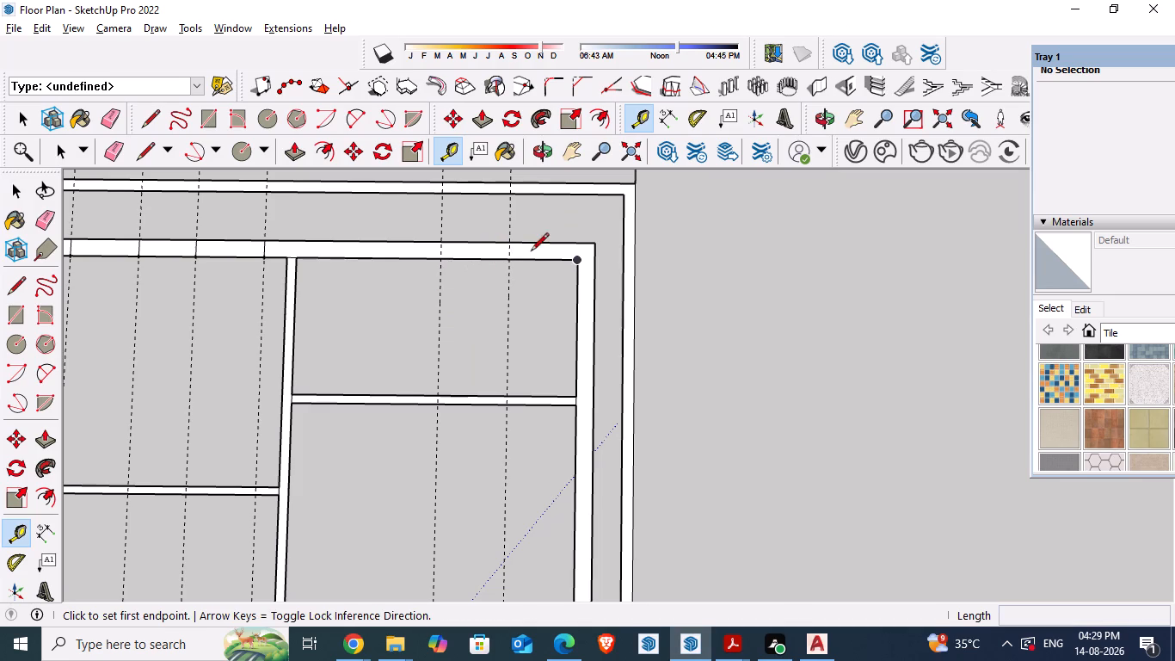
left_click(507, 258)
left_click(511, 244)
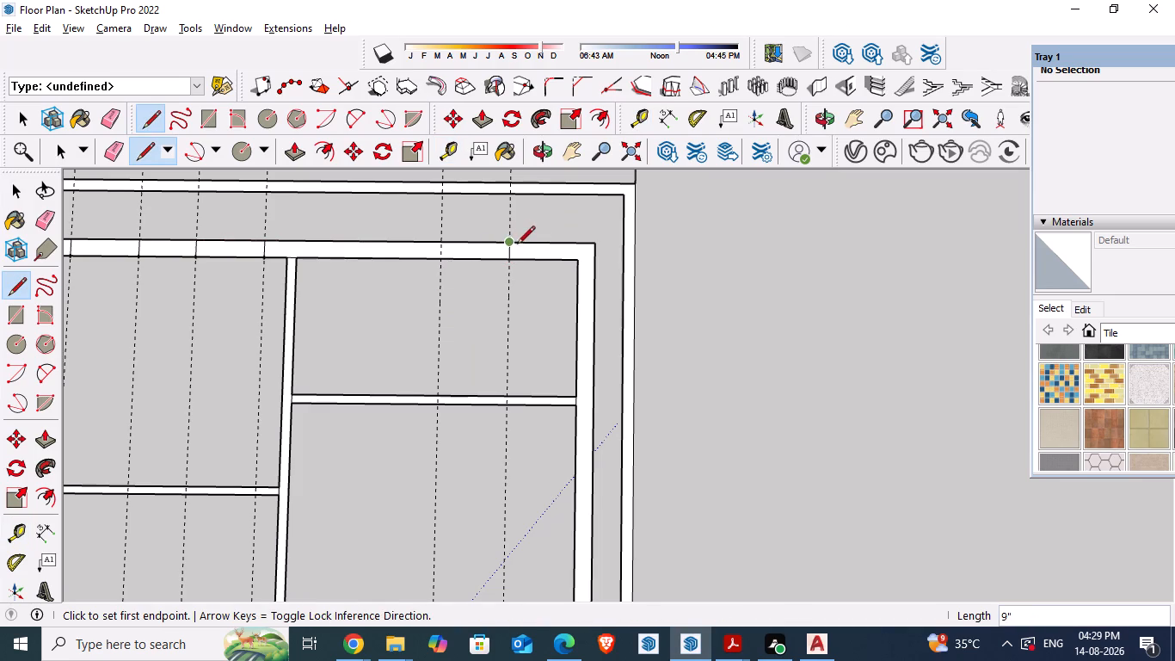
left_click(441, 244)
left_click(438, 259)
key("space")
Compare the model with the reference PDF floor plan, examining the door openings in the wall beside the kitchen and bedroom.
scroll(447, 189, "down", 6)
scroll(567, 243, "down", 2)
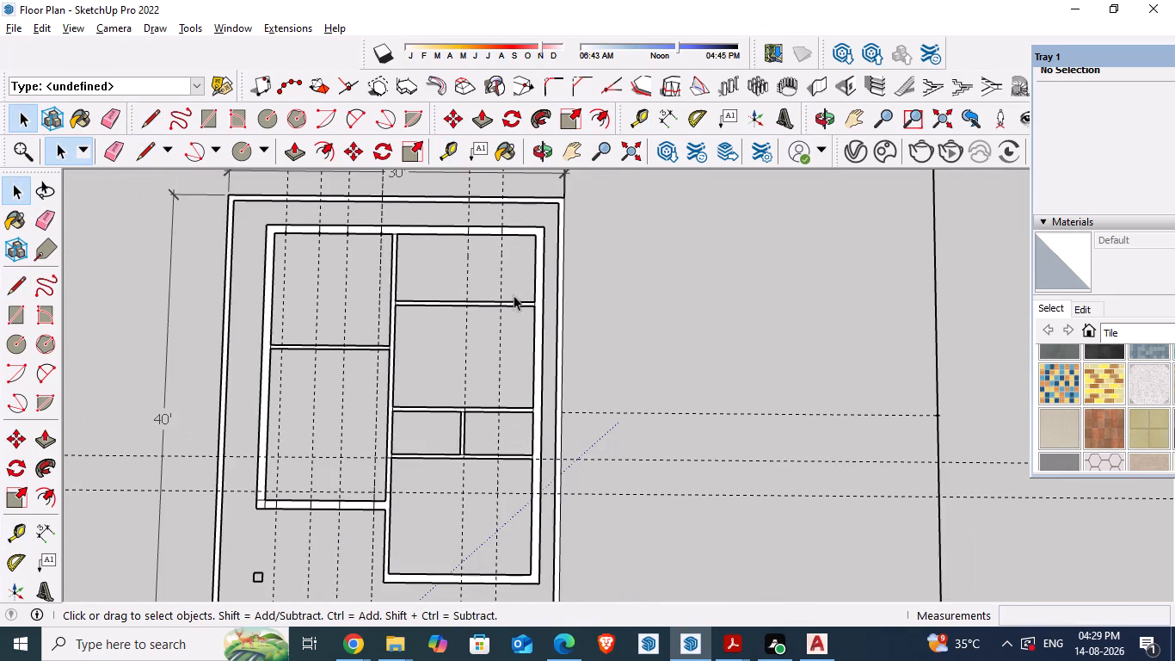
scroll(344, 200, "up", 4)
key("alt+Tab")
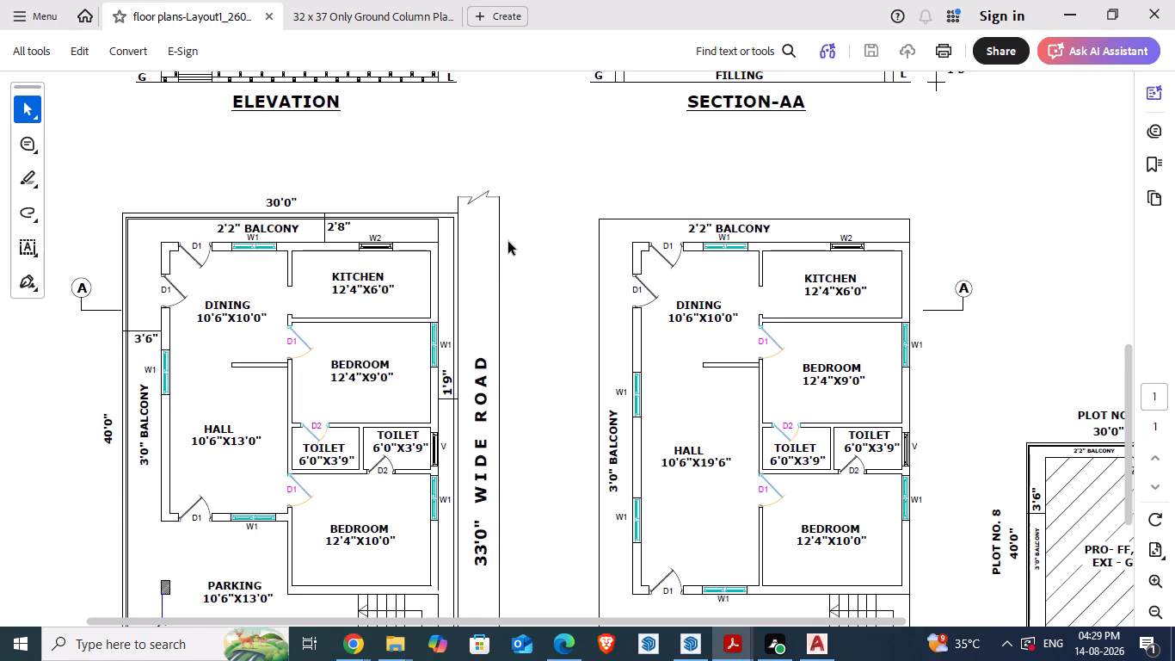
key("alt+Tab")
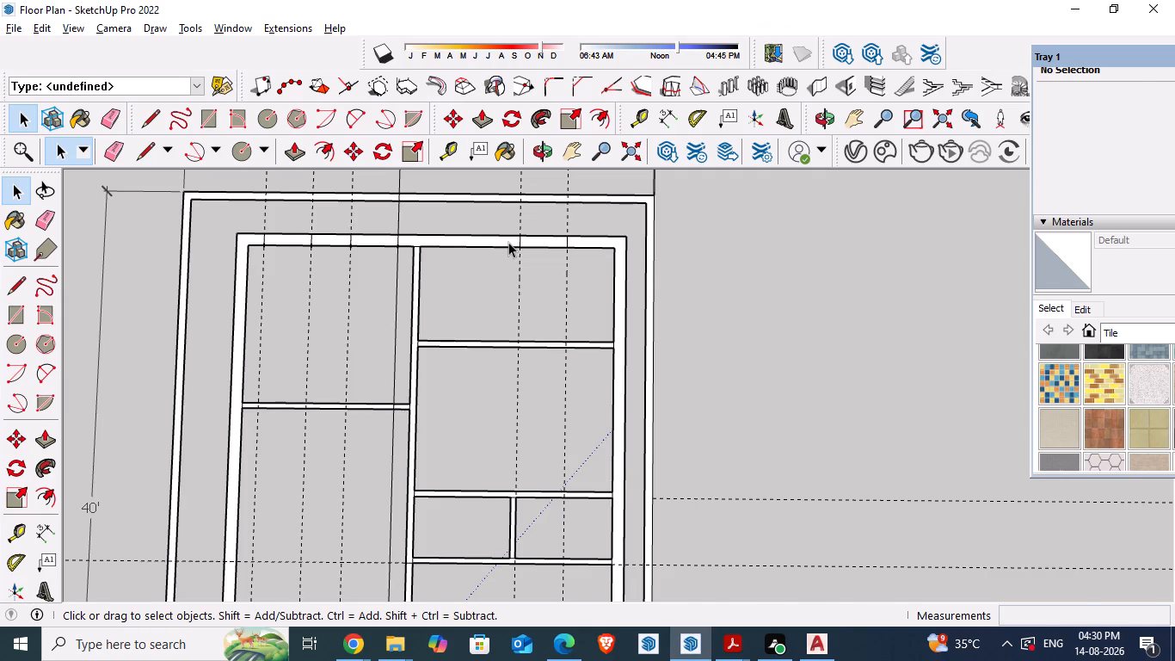
key("alt+Tab")
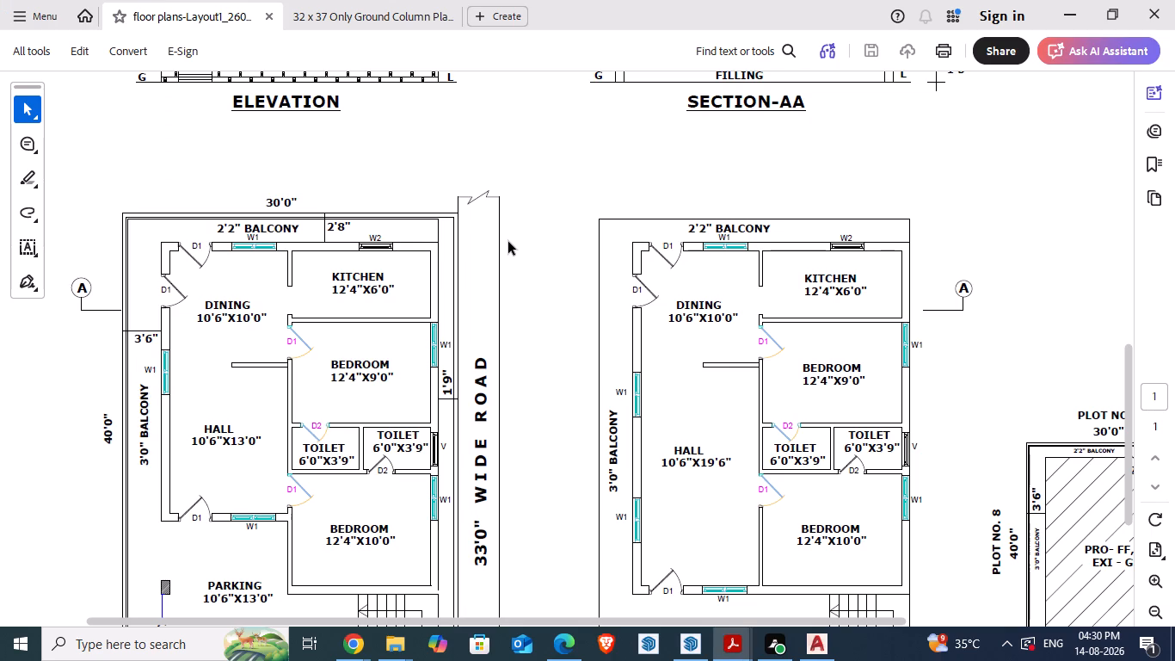
key("alt+Tab")
key("alt+Tab")
key("alt+Tab")
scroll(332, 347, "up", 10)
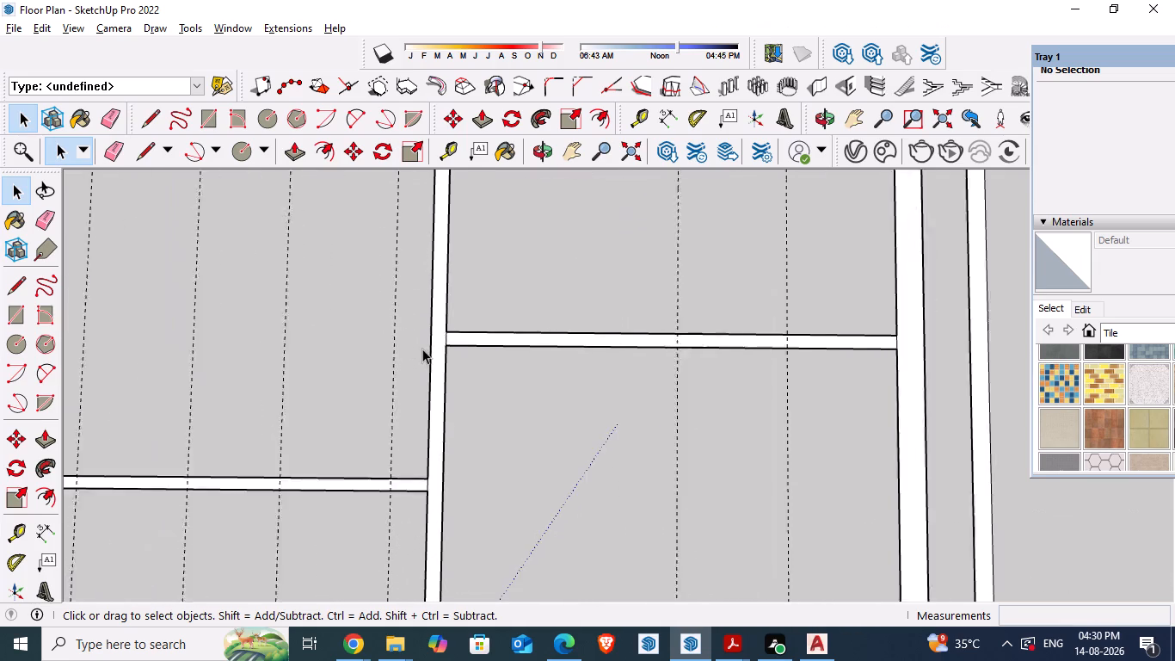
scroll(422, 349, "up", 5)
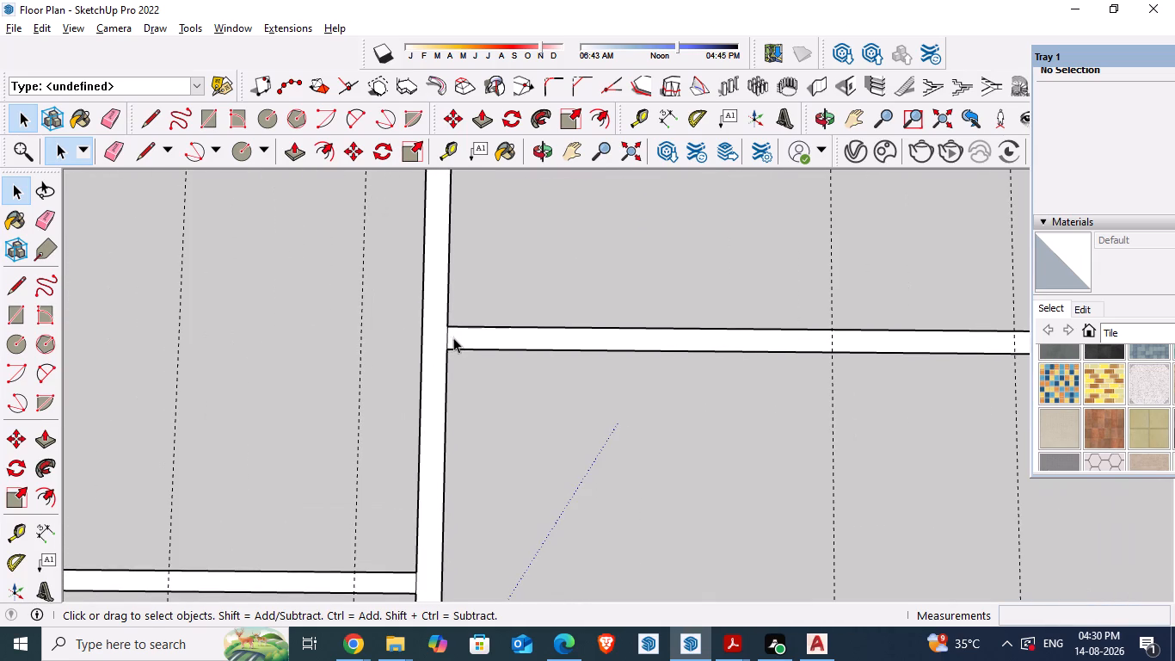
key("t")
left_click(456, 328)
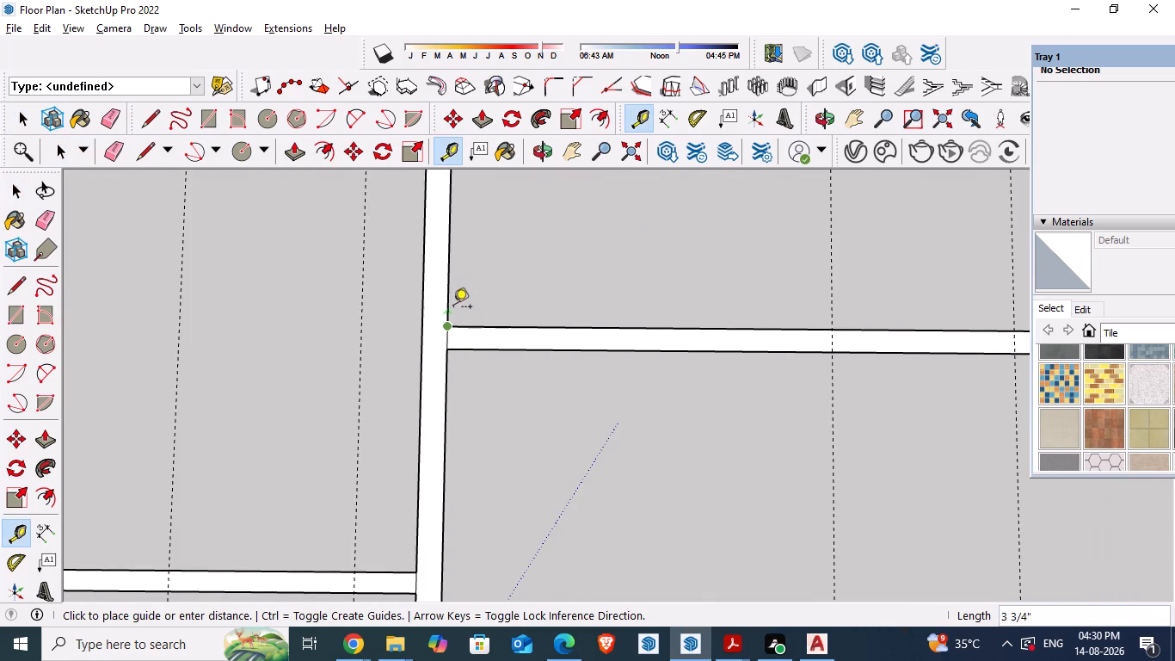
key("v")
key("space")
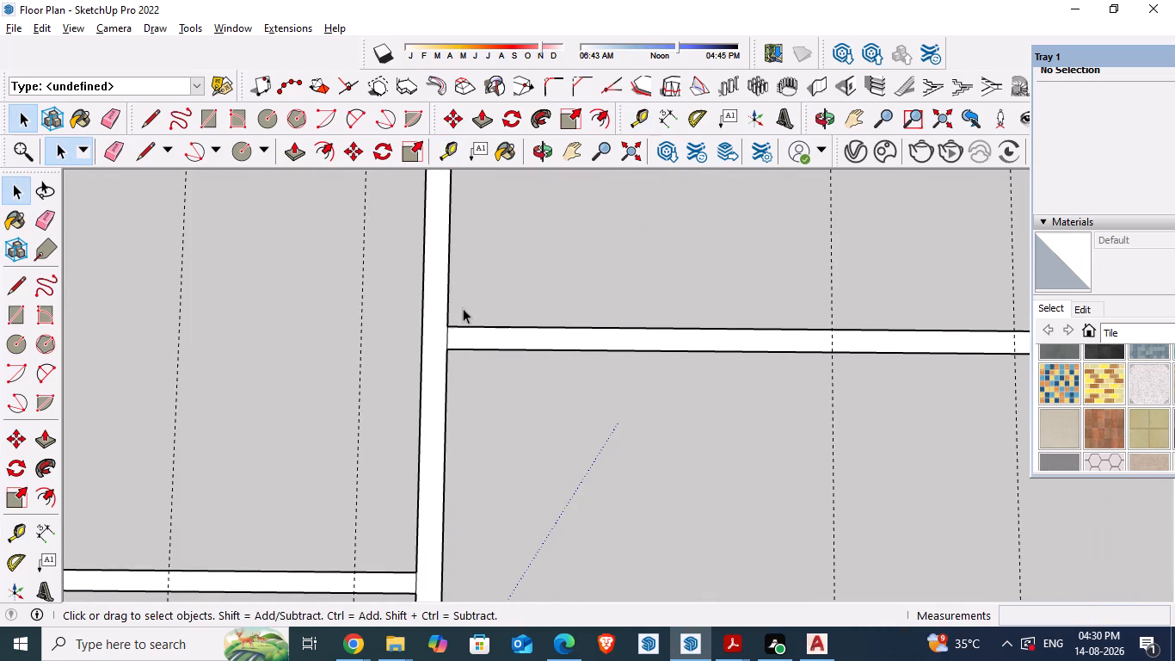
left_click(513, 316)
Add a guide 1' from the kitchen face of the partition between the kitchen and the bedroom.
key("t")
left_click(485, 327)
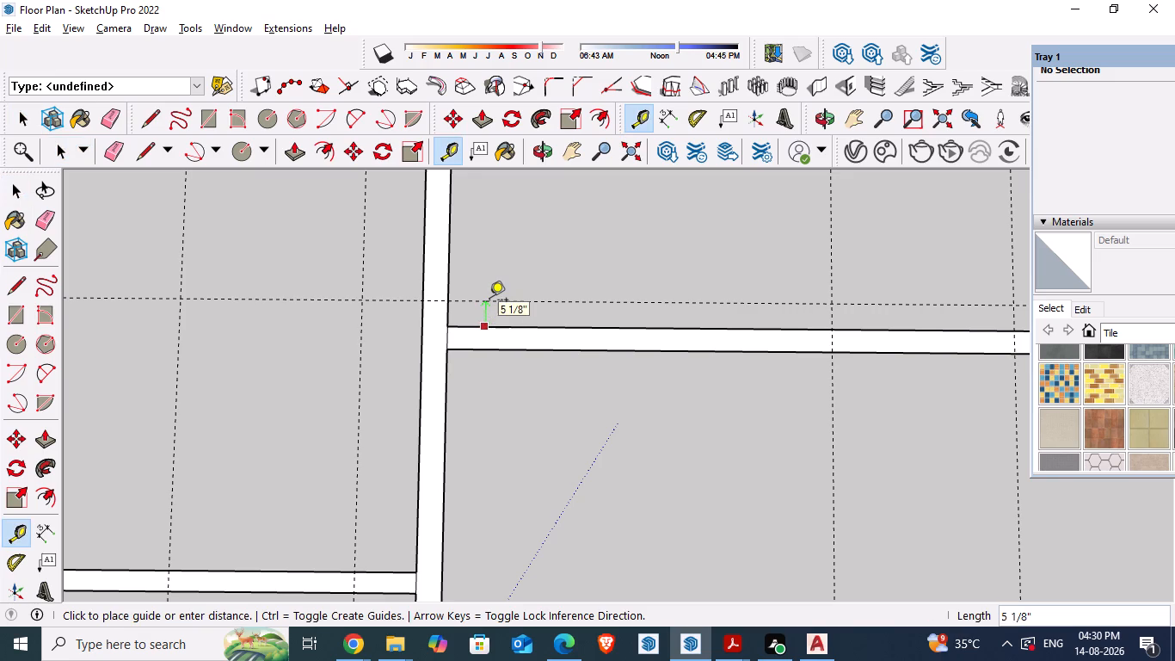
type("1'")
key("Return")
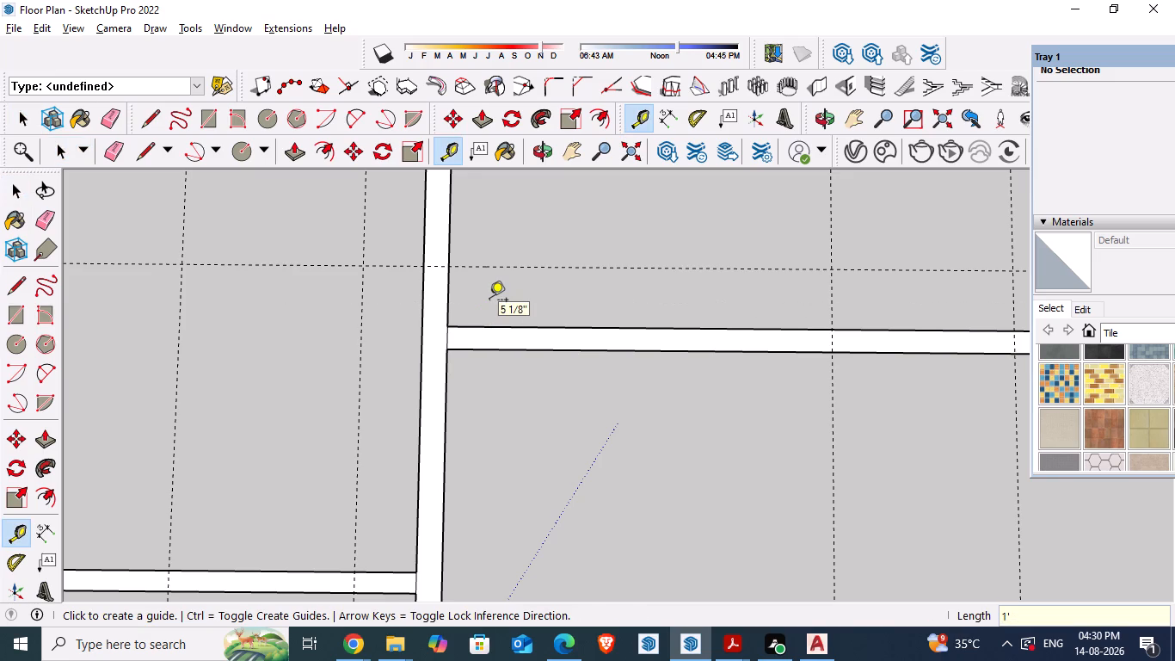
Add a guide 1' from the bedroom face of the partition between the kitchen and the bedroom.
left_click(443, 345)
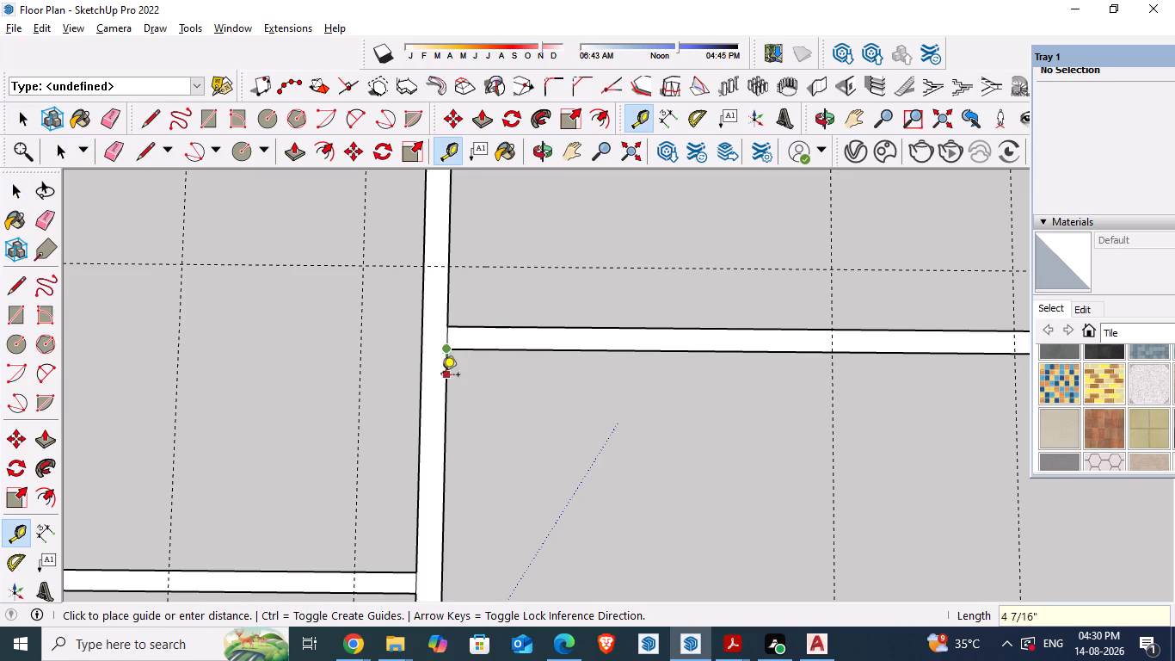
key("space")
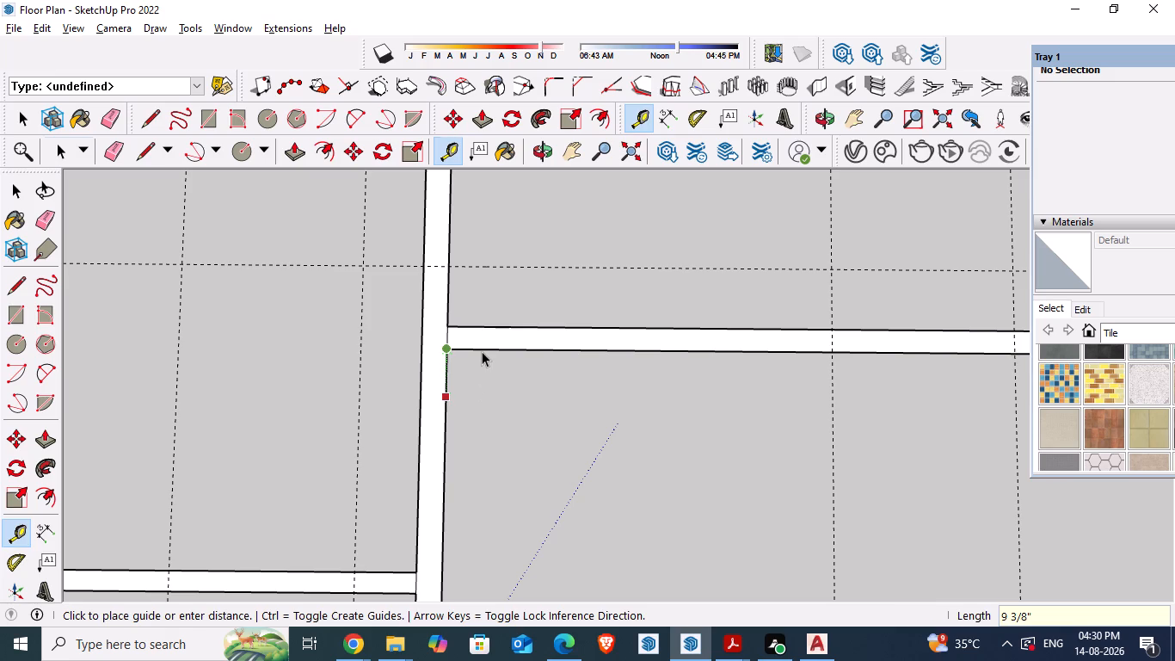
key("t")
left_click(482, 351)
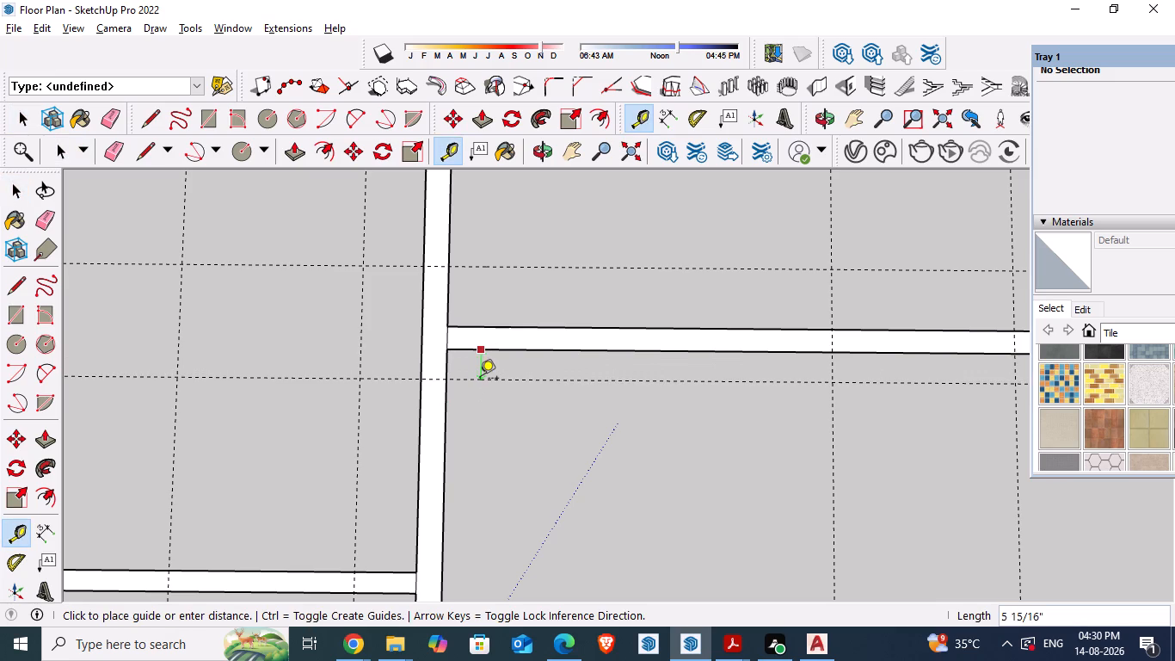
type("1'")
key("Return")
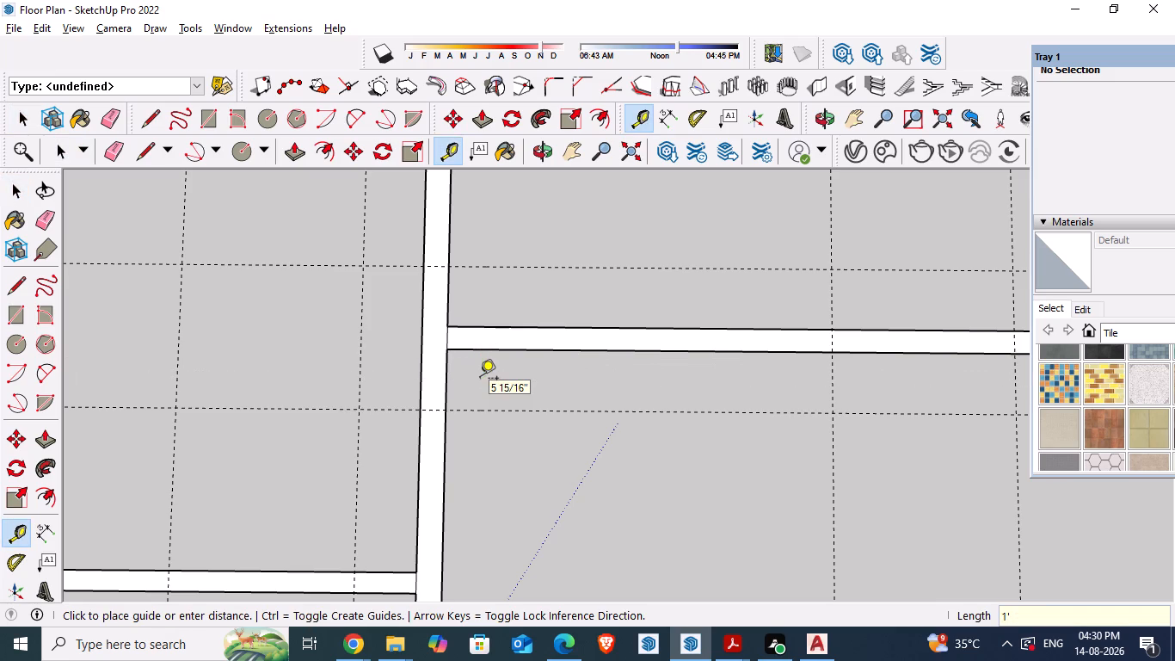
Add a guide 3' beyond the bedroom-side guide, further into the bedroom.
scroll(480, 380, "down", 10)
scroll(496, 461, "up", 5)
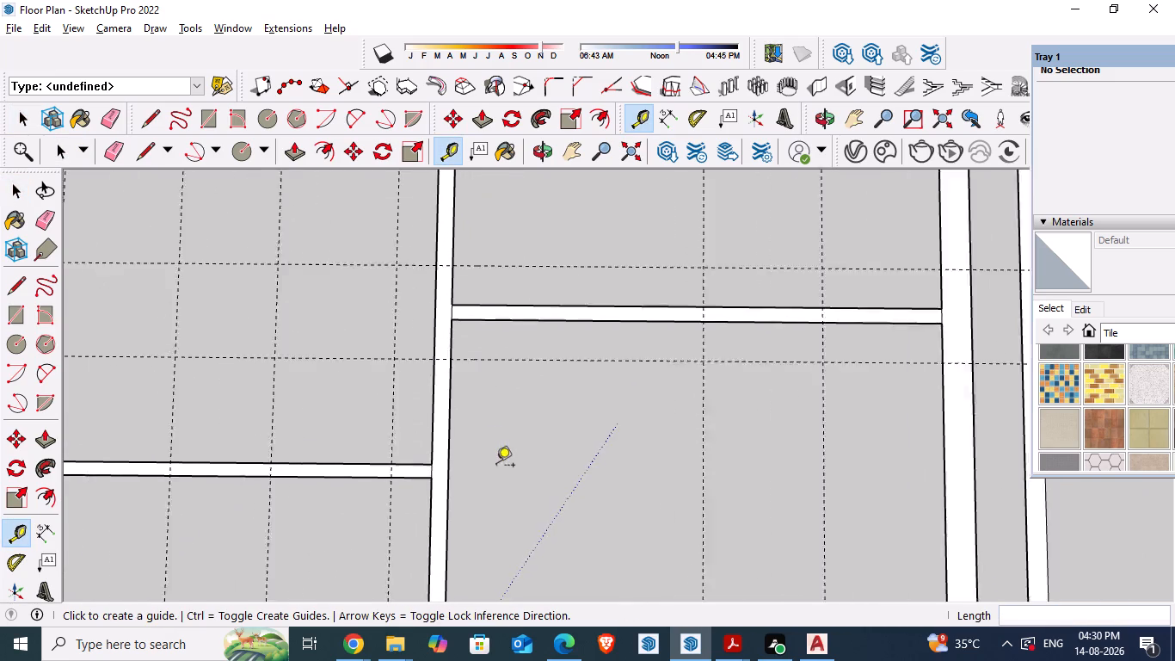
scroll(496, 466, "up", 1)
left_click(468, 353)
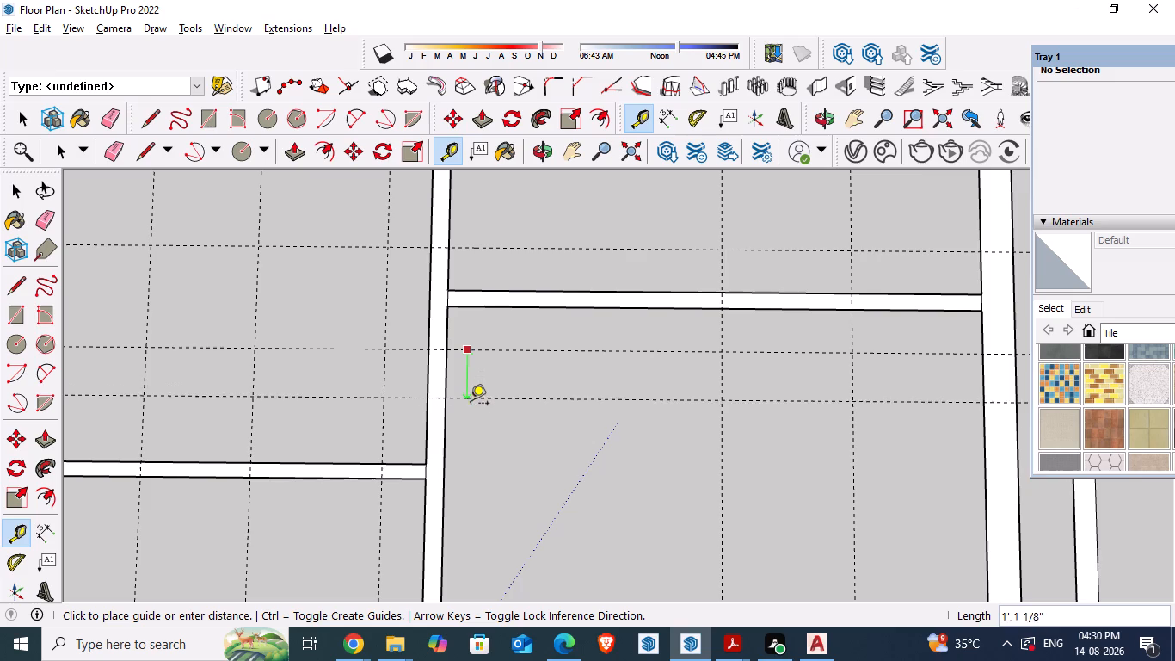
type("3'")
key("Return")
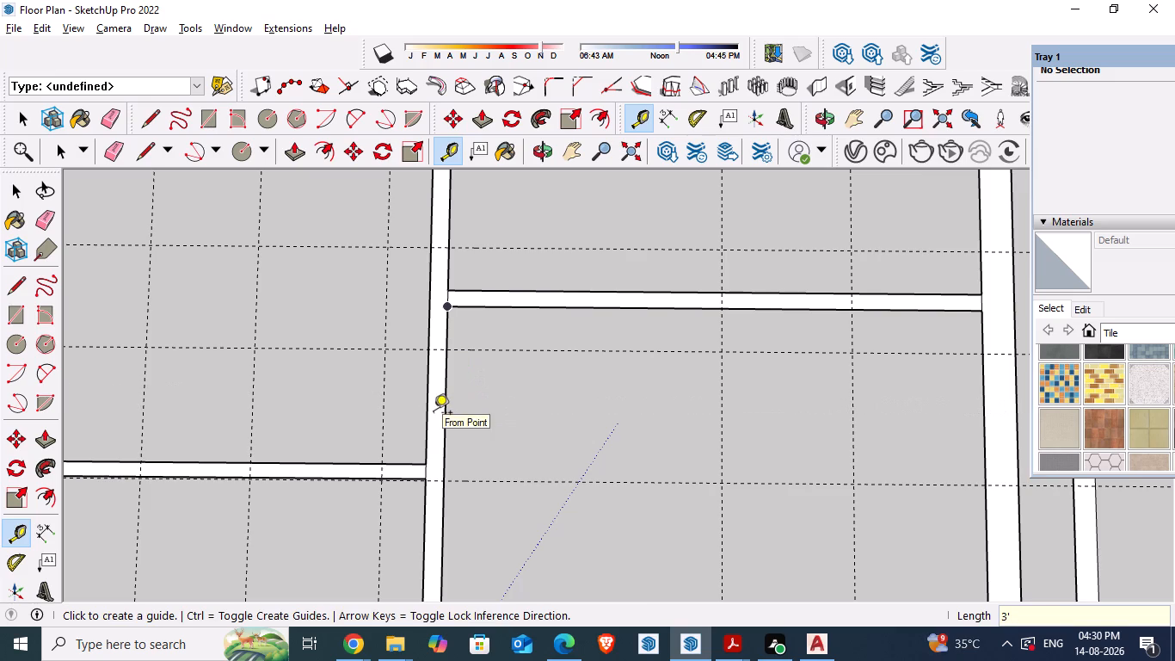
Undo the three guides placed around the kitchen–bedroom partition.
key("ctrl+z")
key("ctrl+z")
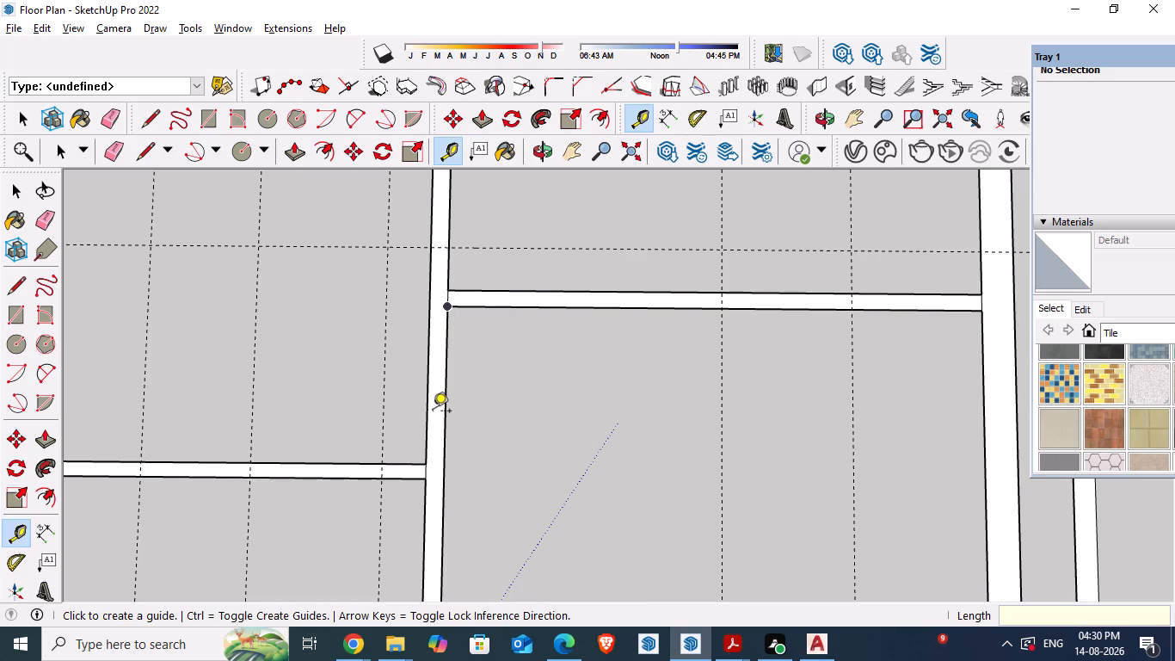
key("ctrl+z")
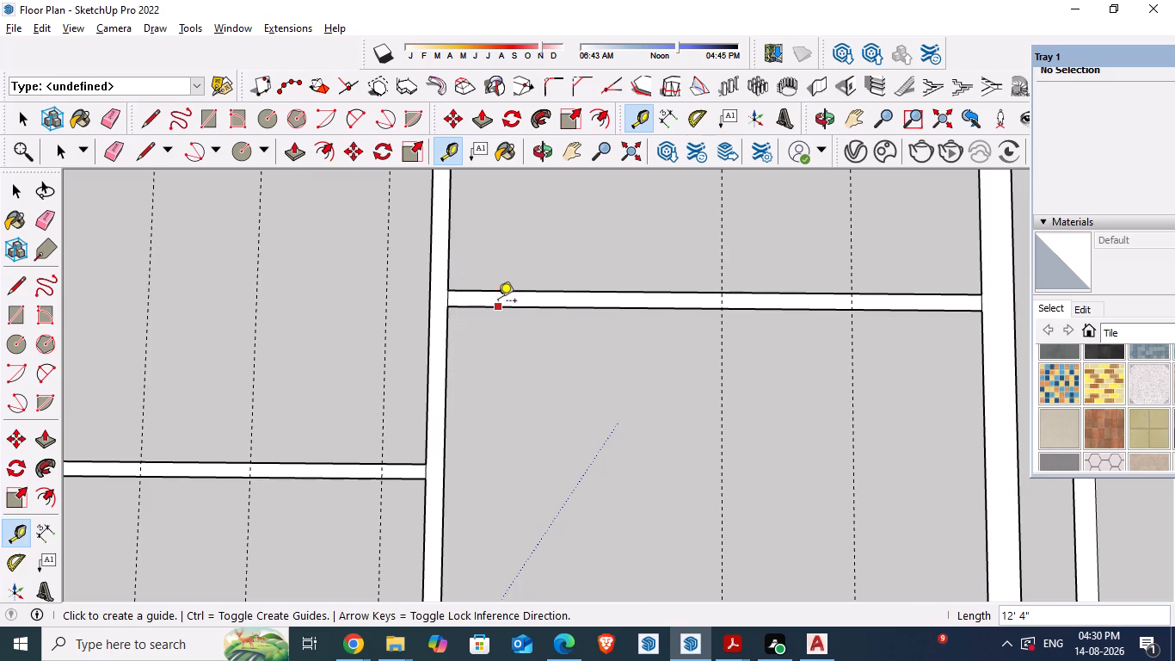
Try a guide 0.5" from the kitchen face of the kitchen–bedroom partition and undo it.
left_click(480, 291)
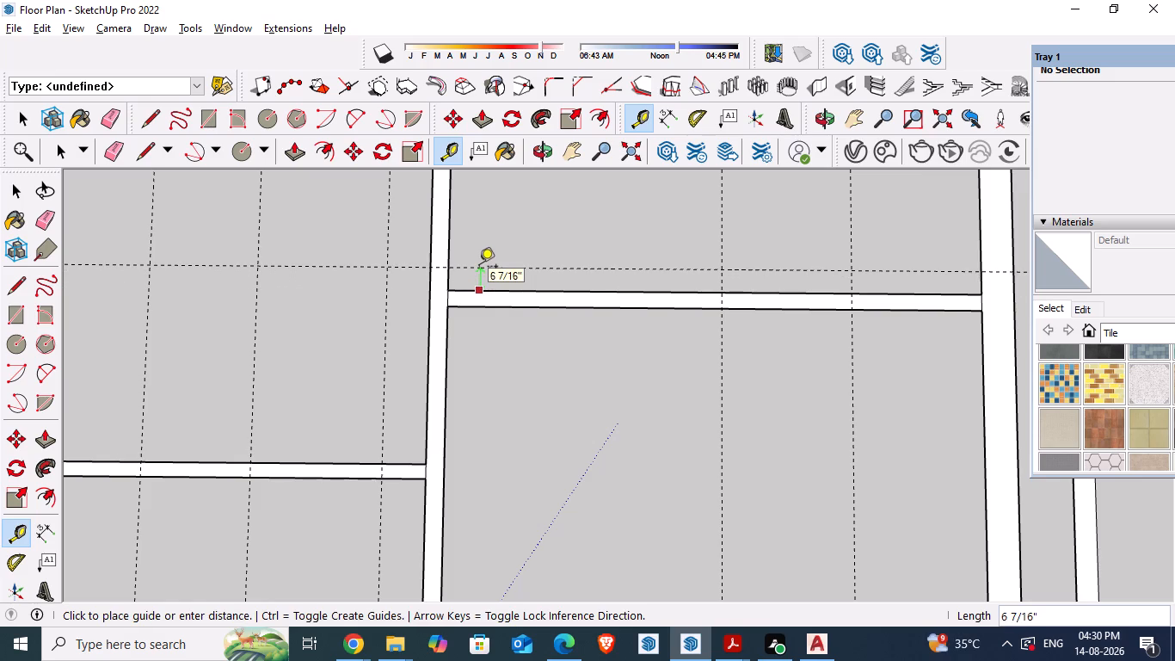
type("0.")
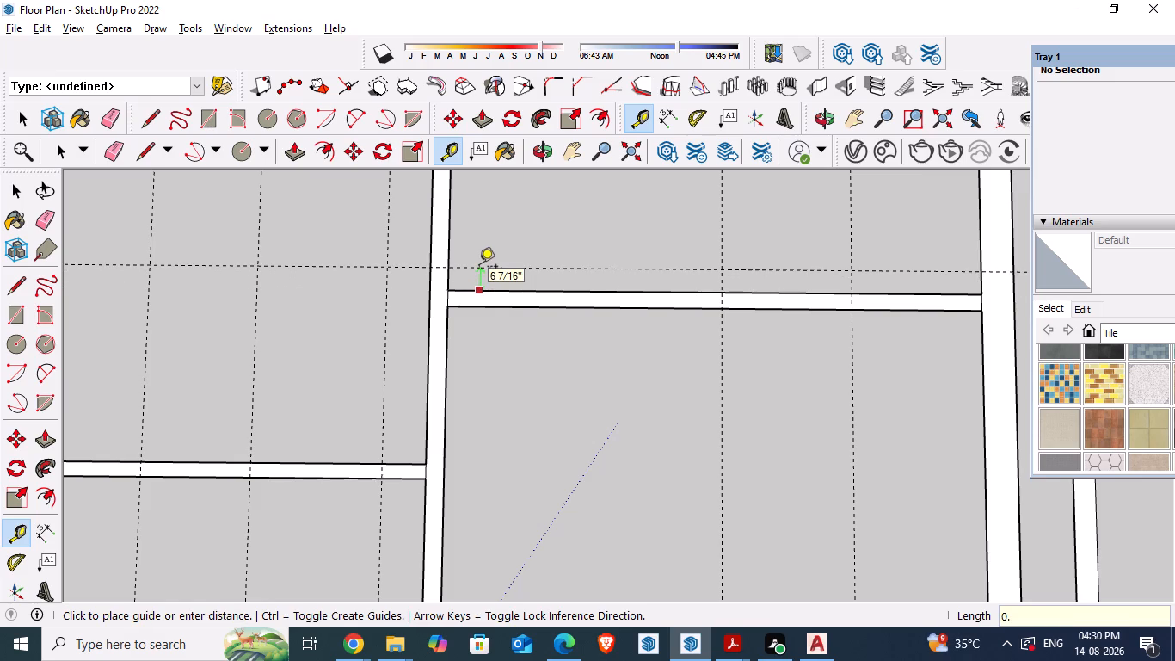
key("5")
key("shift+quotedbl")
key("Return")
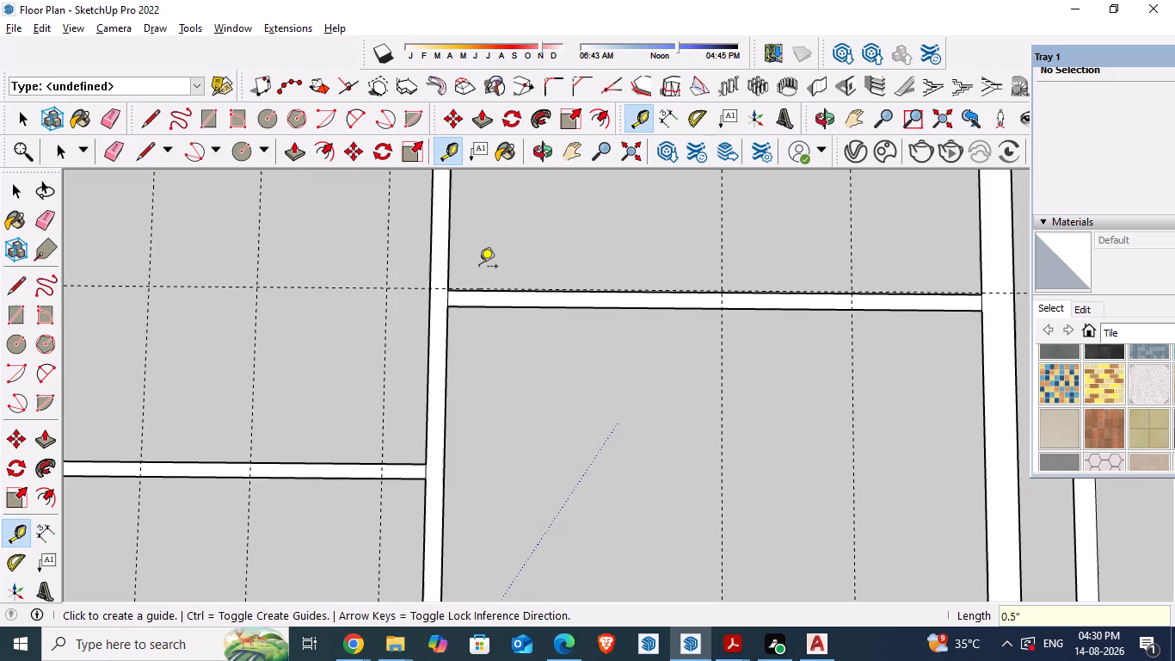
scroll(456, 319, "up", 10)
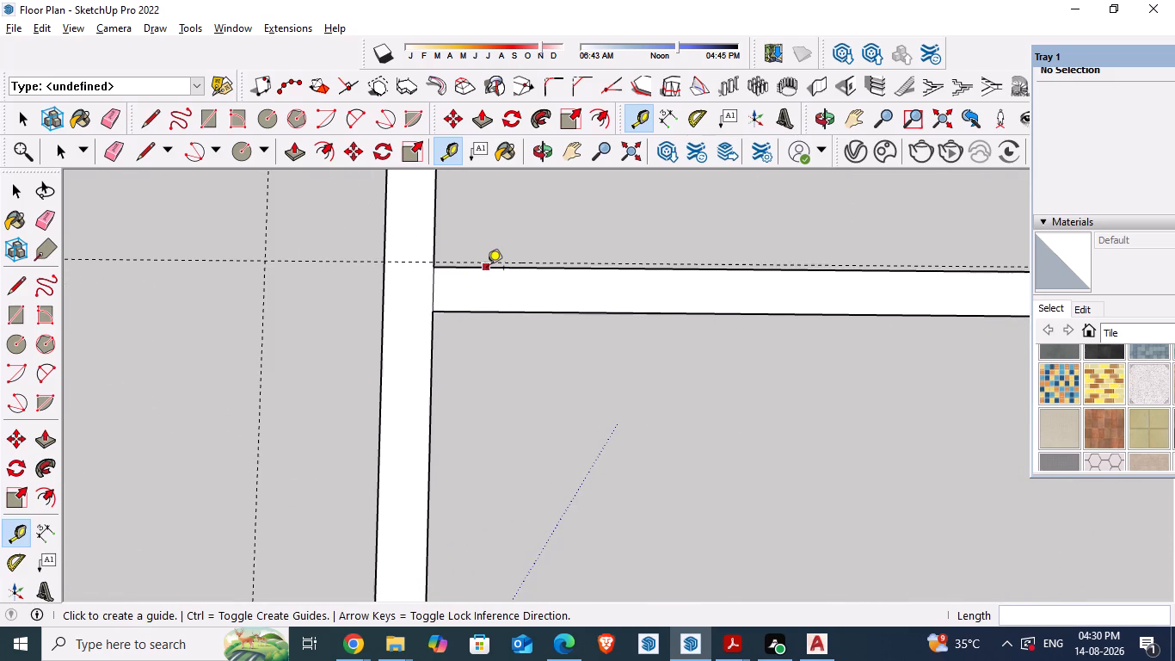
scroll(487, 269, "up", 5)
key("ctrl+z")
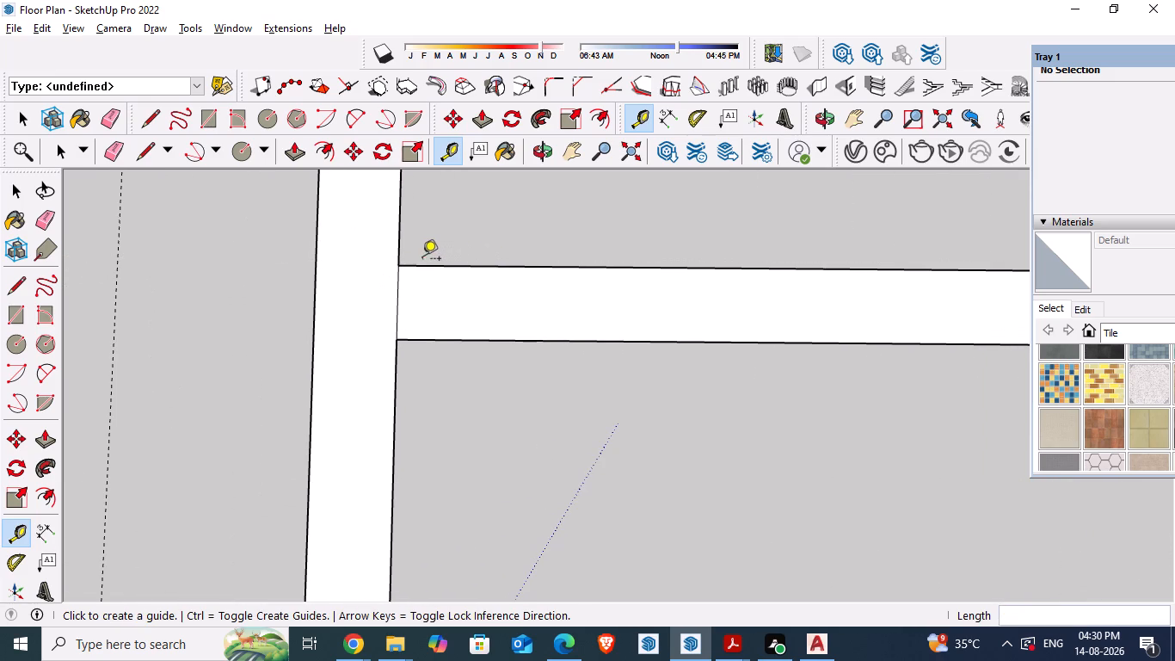
Add a guide offset 1/2' from the kitchen face of the kitchen–bedroom partition.
left_click(429, 269)
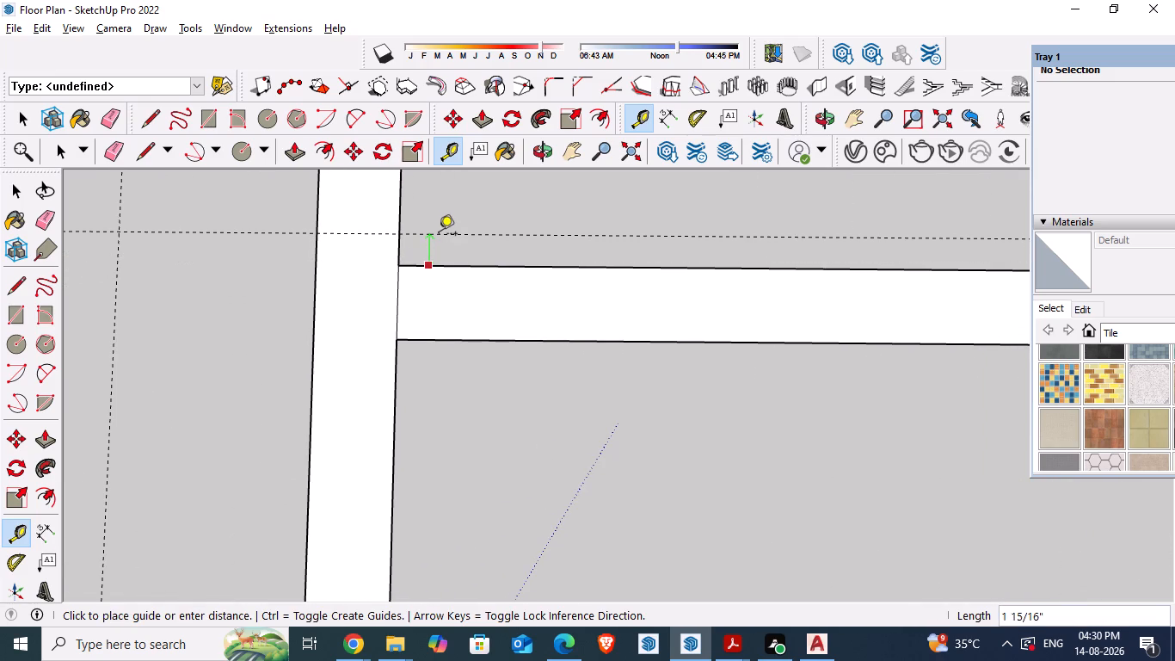
type("1/2")
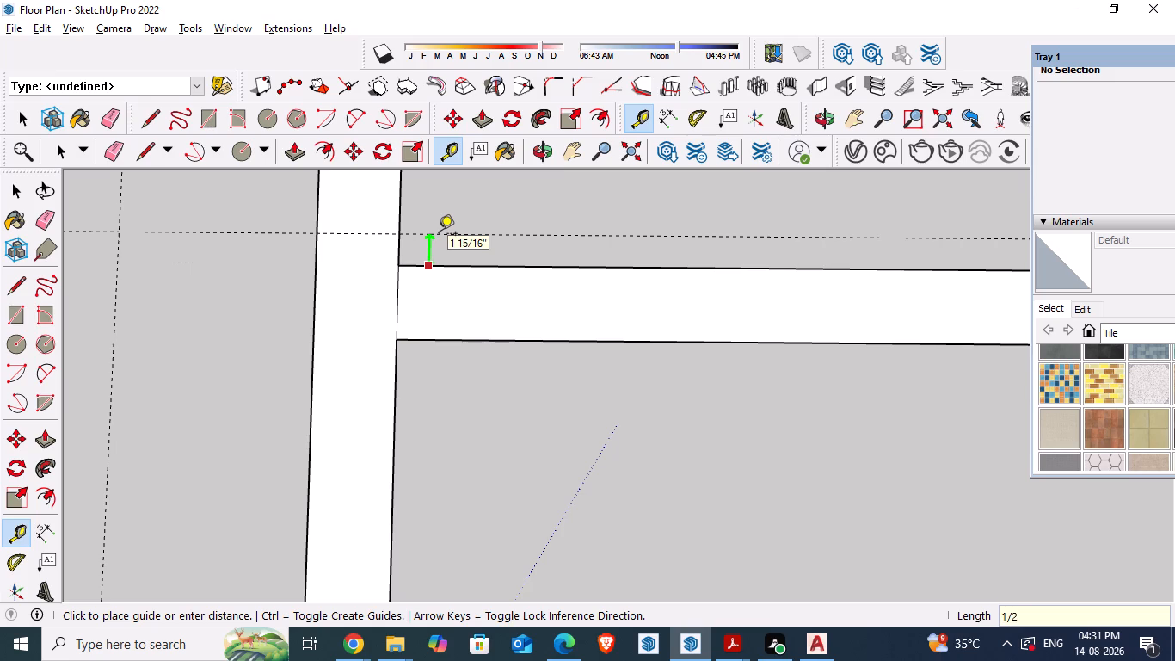
key("shift+quotedbl")
key("BackSpace")
key("apostrophe")
key("Return")
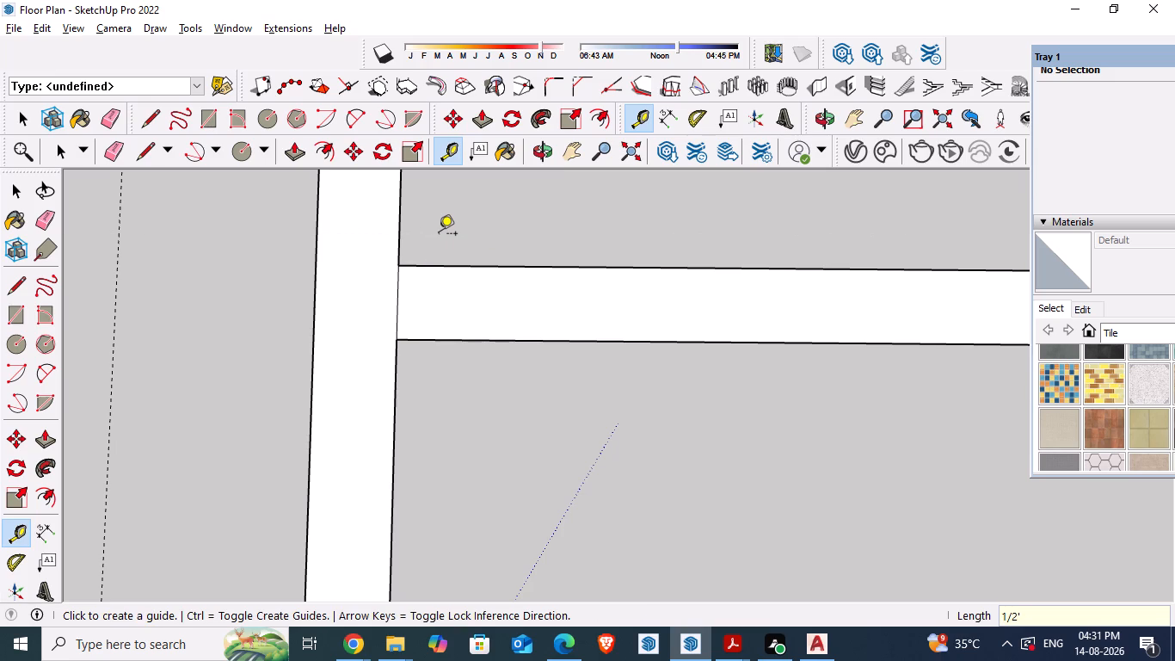
Delete the existing guide on the kitchen side of the kitchen–bedroom partition.
scroll(733, 497, "down", 6)
key("space")
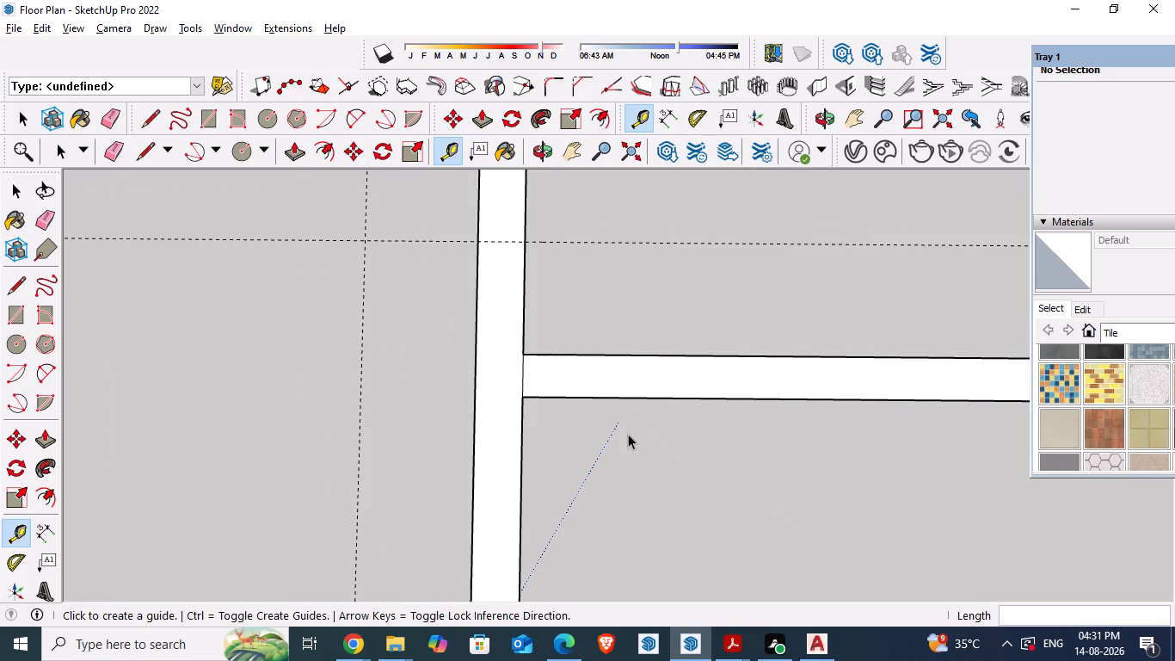
left_click(569, 241)
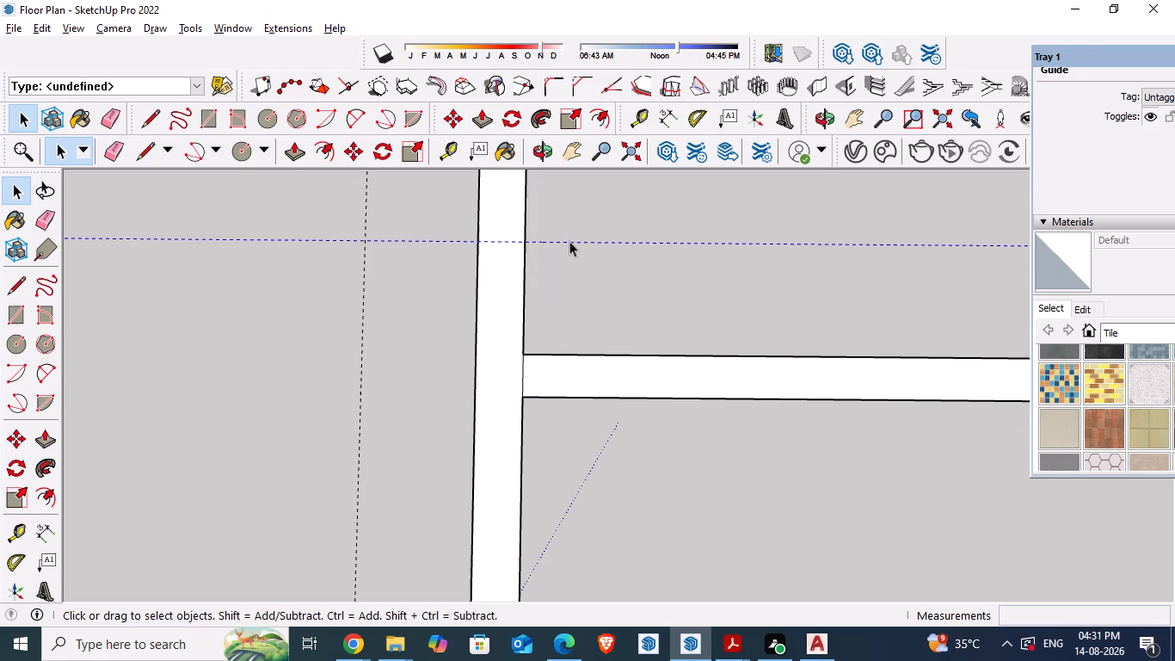
key("Delete")
Add guides 6" from both faces of the kitchen–bedroom partition, one into the kitchen and one into the bedroom.
key("t")
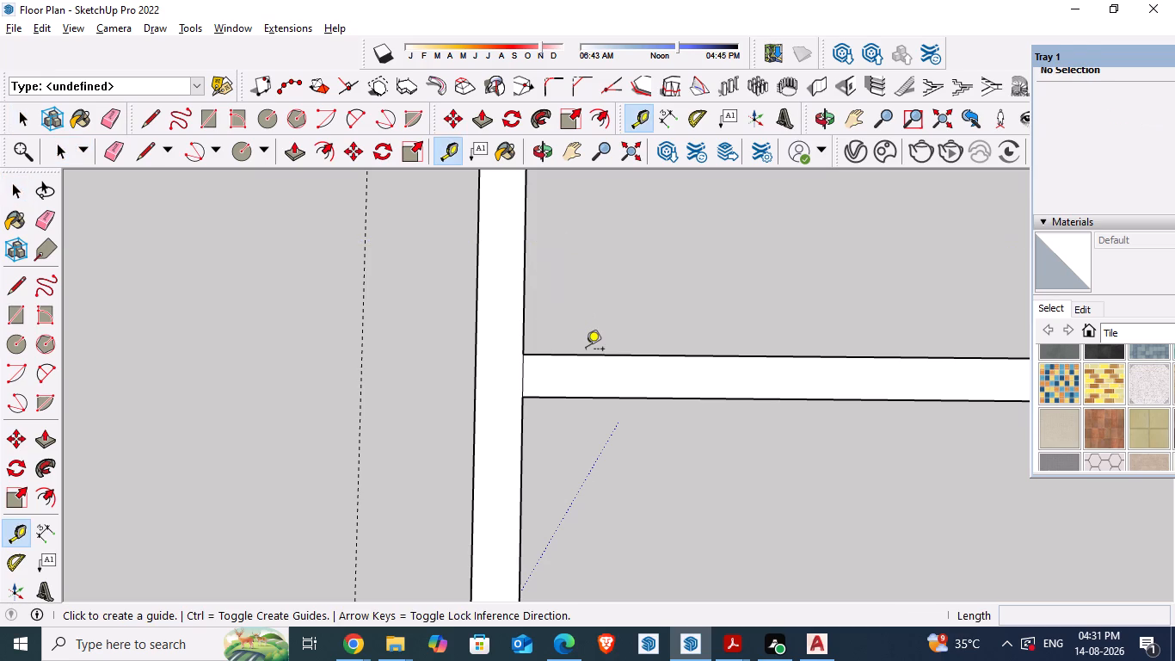
left_click(582, 358)
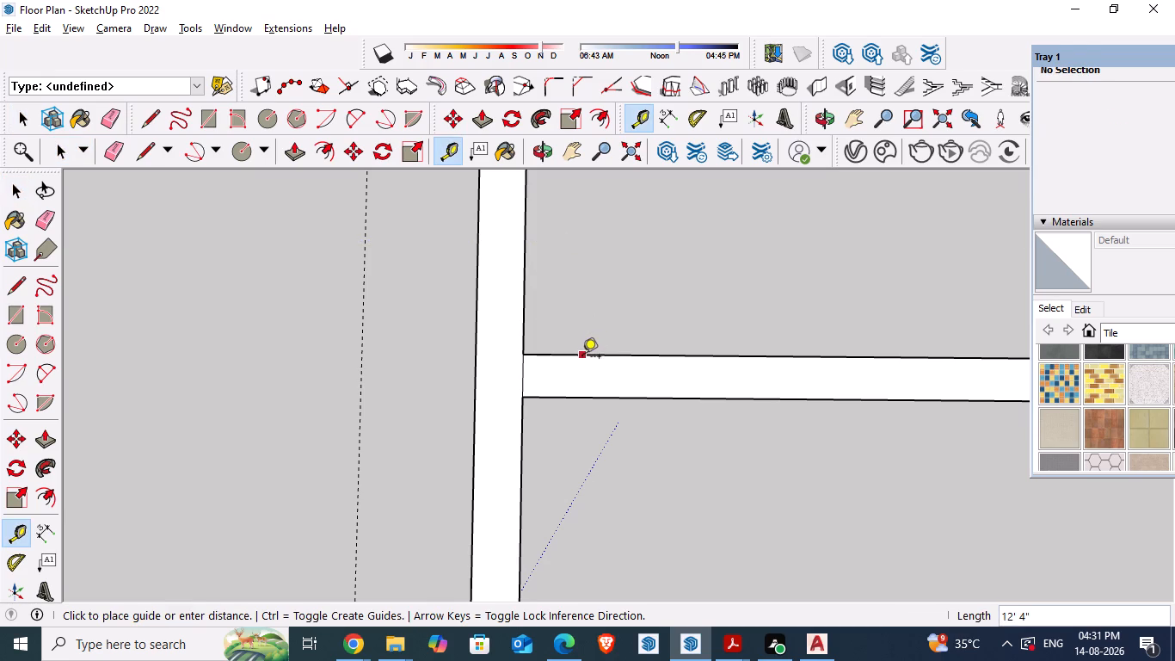
key("6")
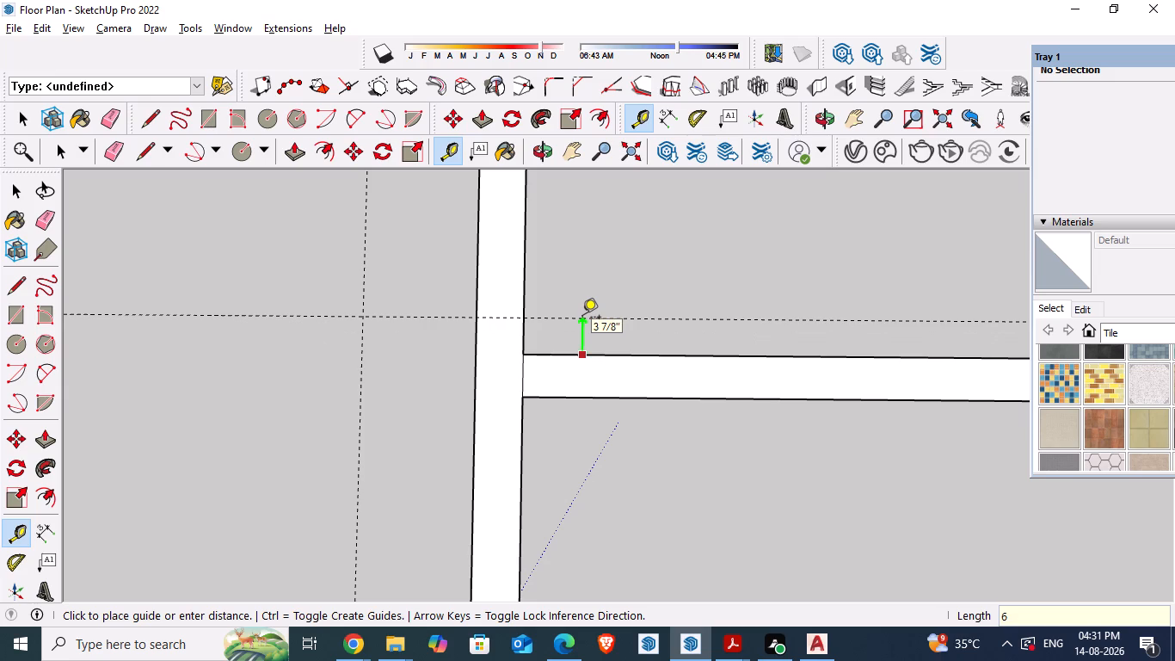
key("shift+quotedbl")
key("Return")
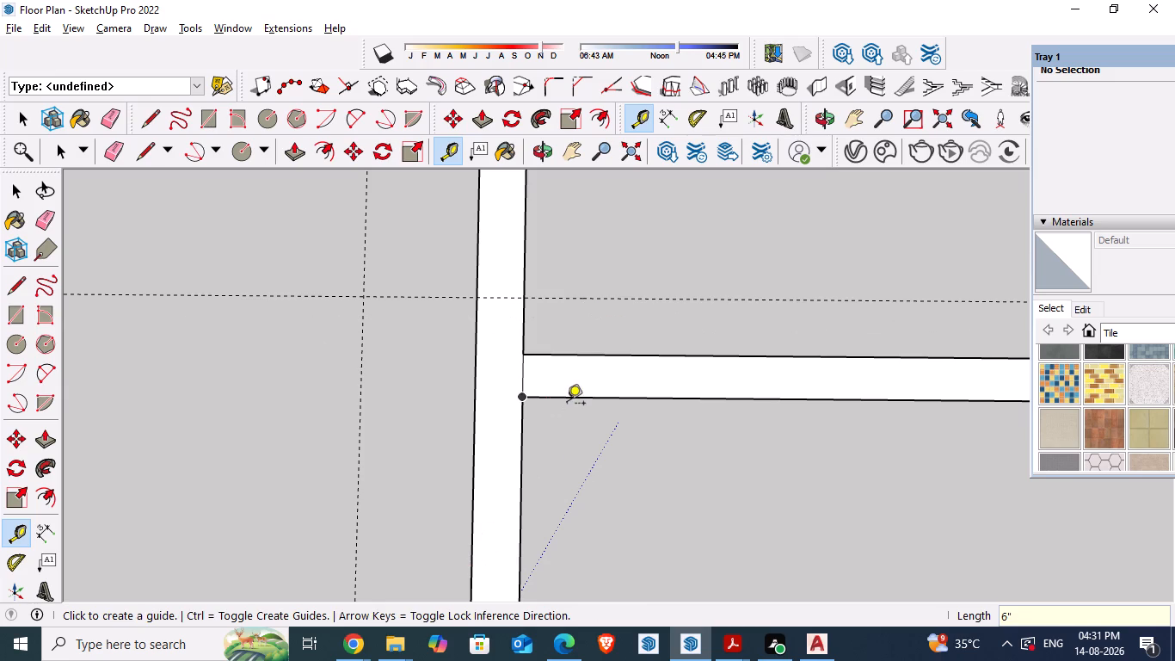
left_click(567, 397)
key("6")
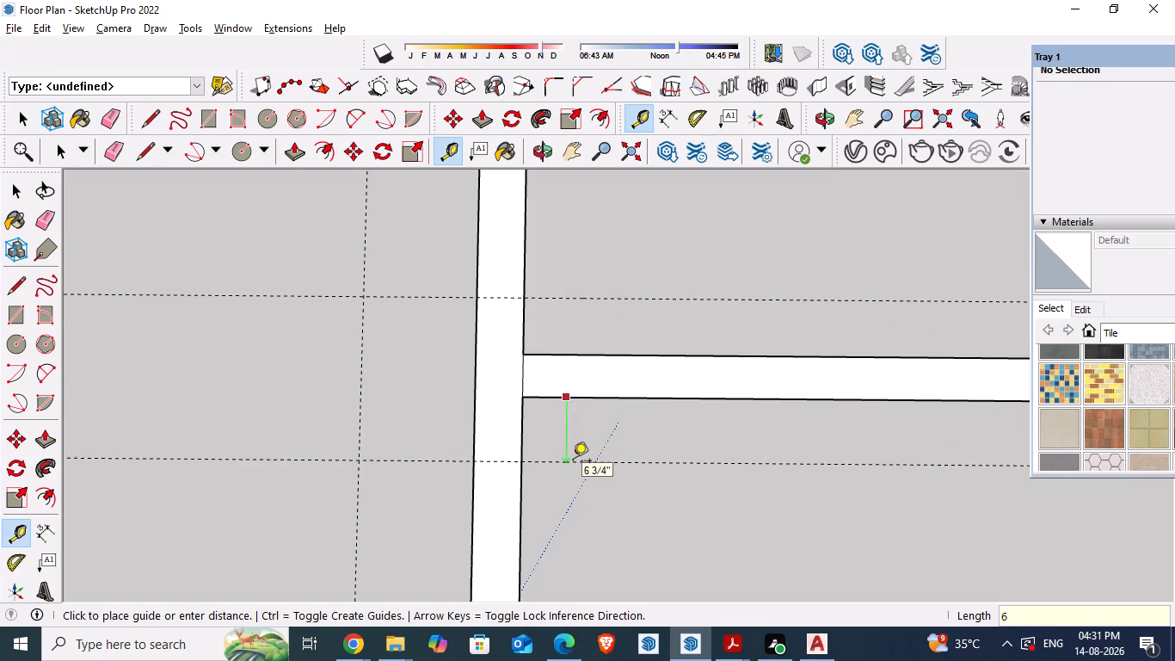
key("shift+quotedbl")
key("Return")
Add a guide 3' from the bedroom-side guide, further into the bedroom.
scroll(535, 432, "down", 5)
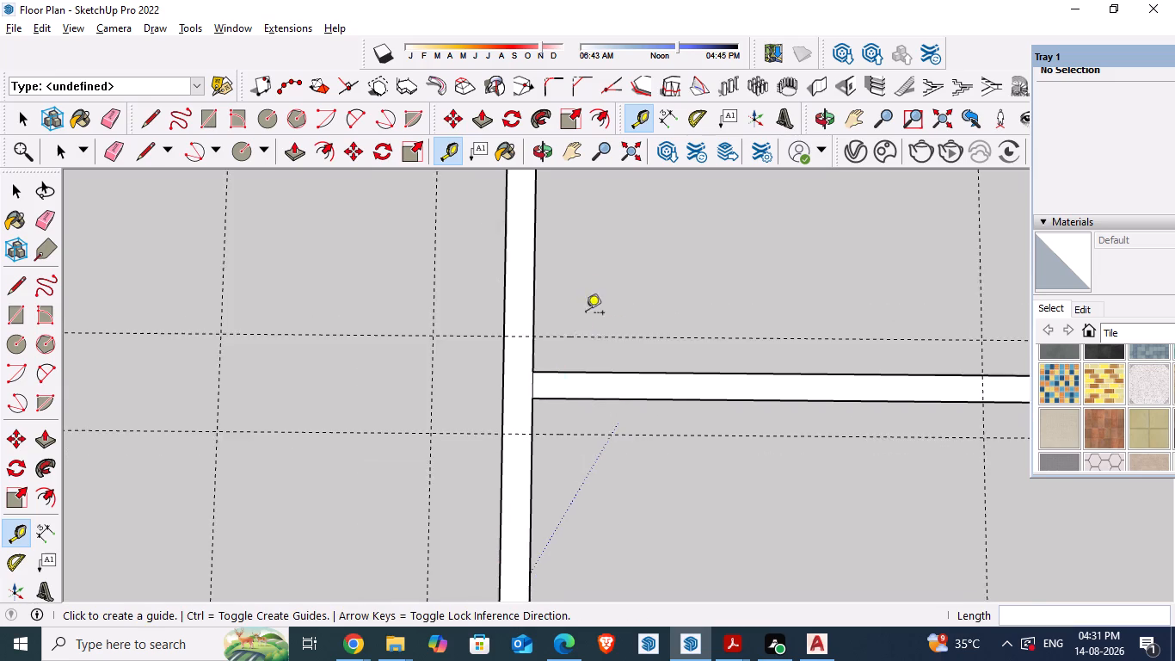
scroll(586, 314, "down", 5)
scroll(538, 523, "up", 6)
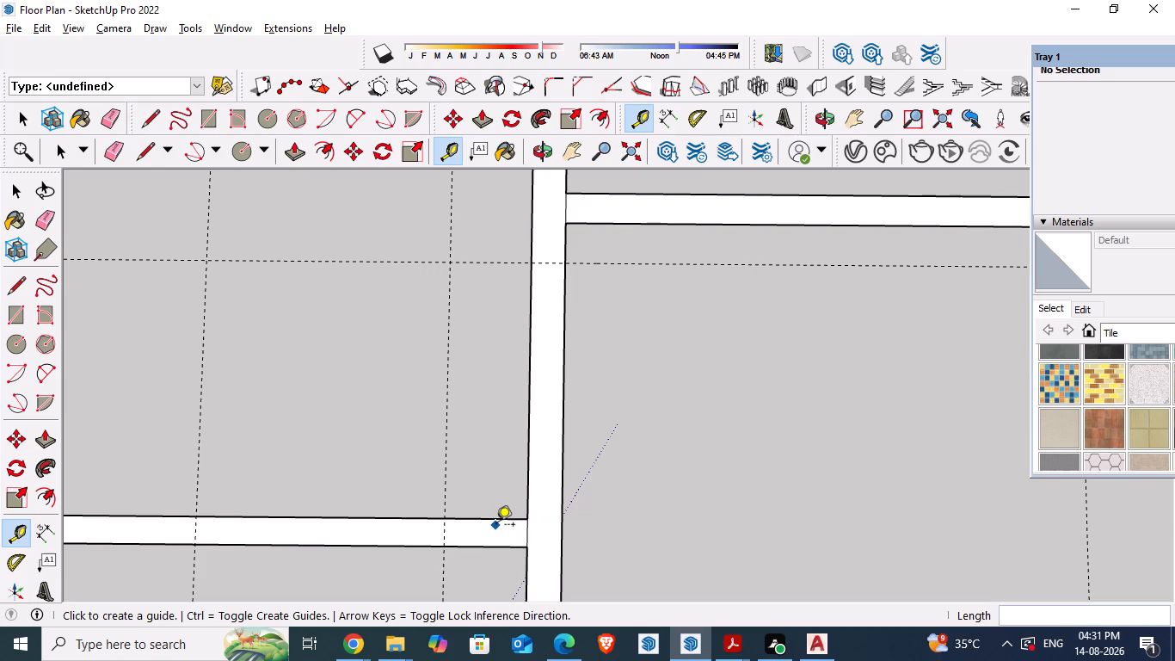
left_click(495, 518)
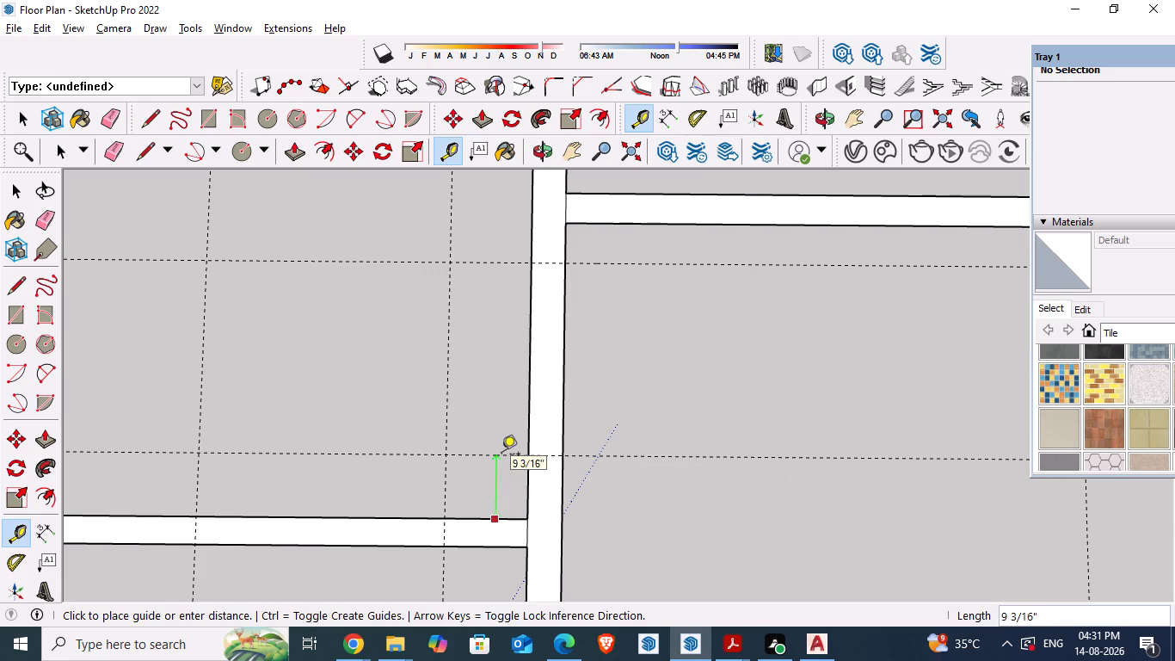
key("space")
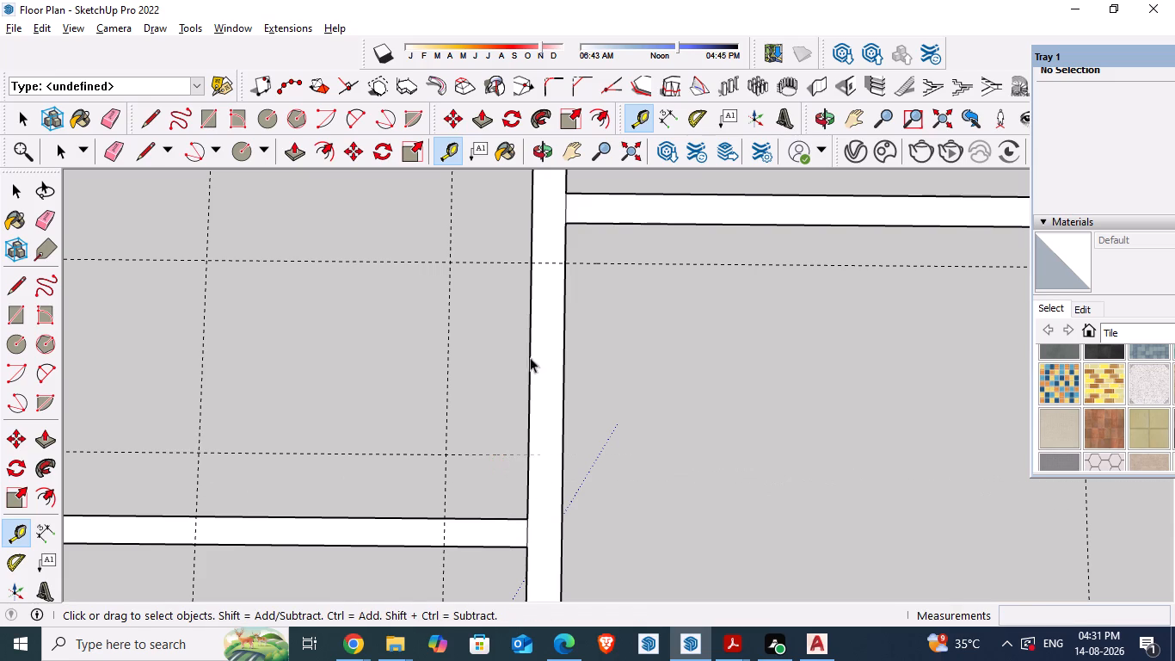
key("t")
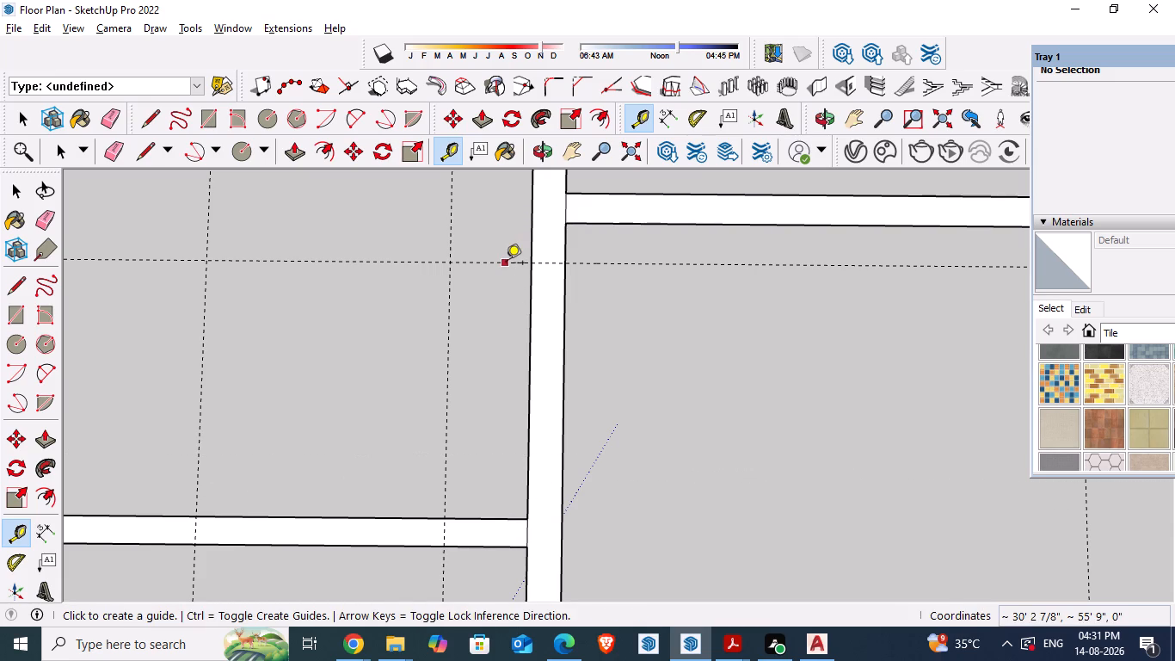
left_click(506, 264)
type("3'")
key("Return")
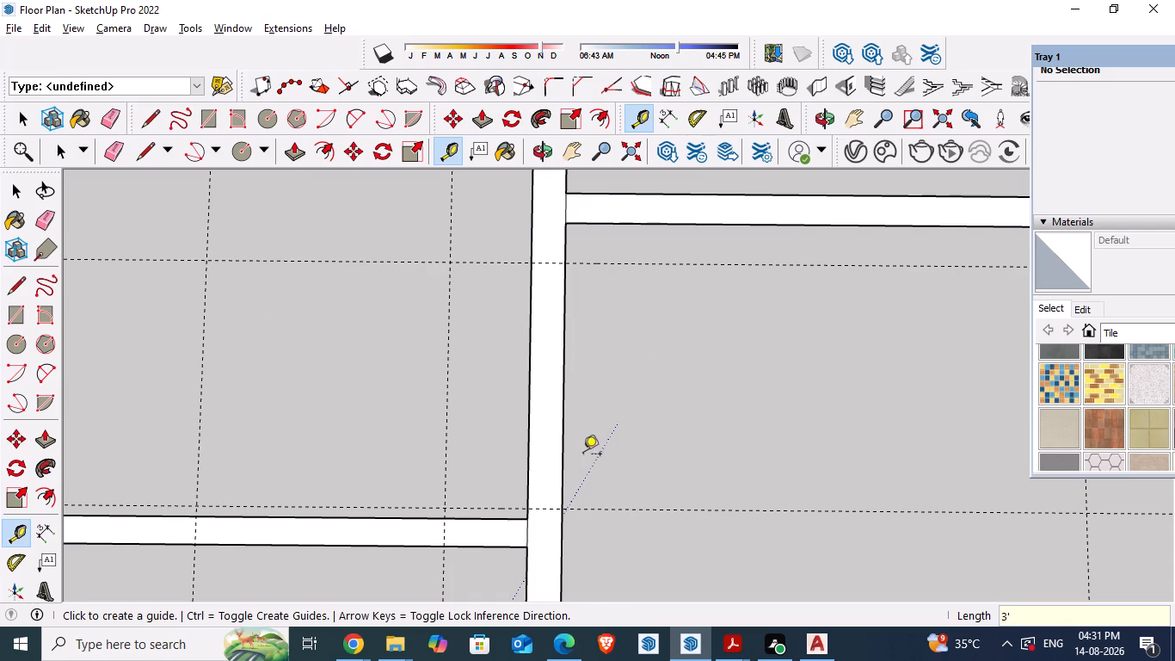
Draw two lines across the 5" central wall along the bedroom-side guides to mark the upper bedroom's door opening.
key("space")
key("l")
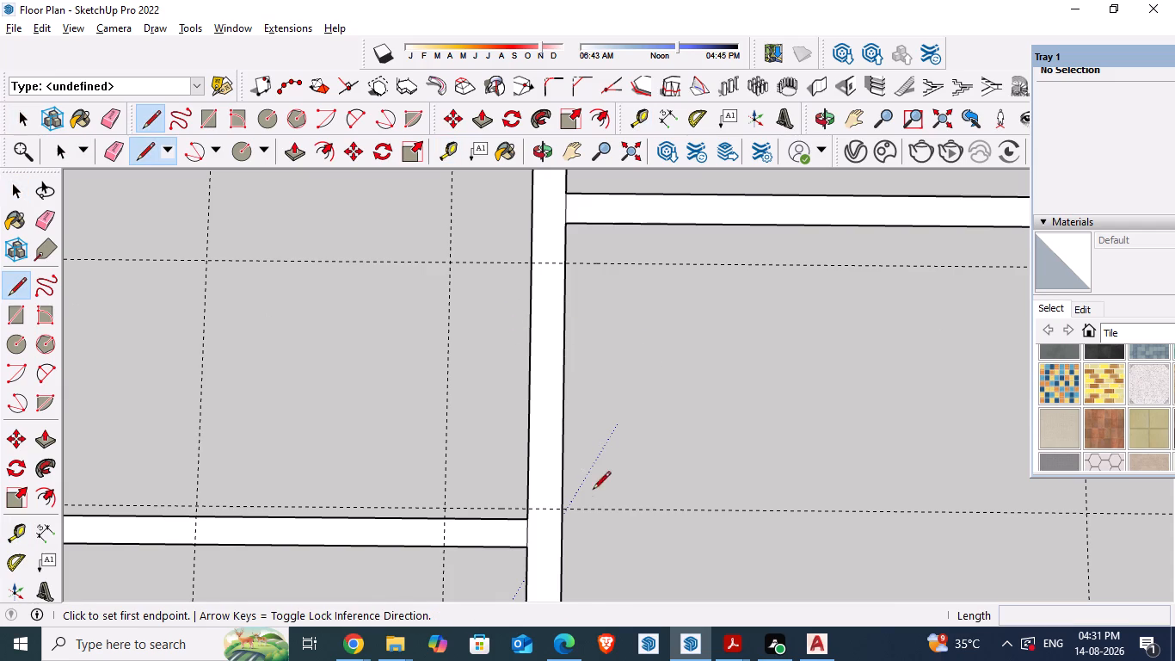
left_click(563, 512)
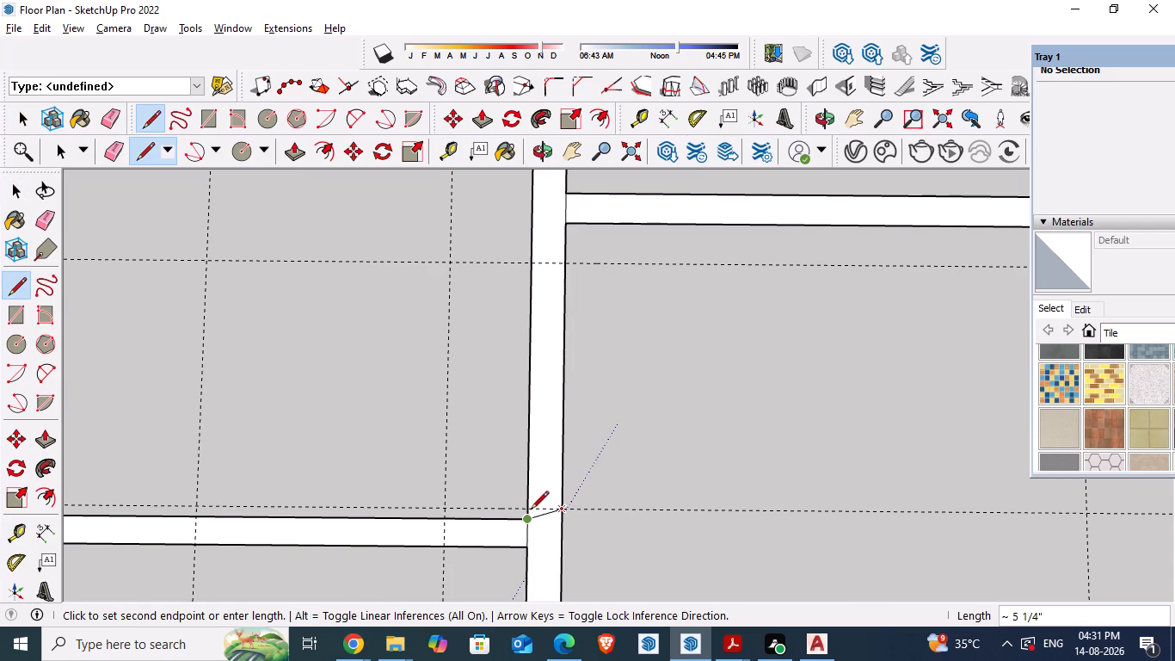
left_click(531, 509)
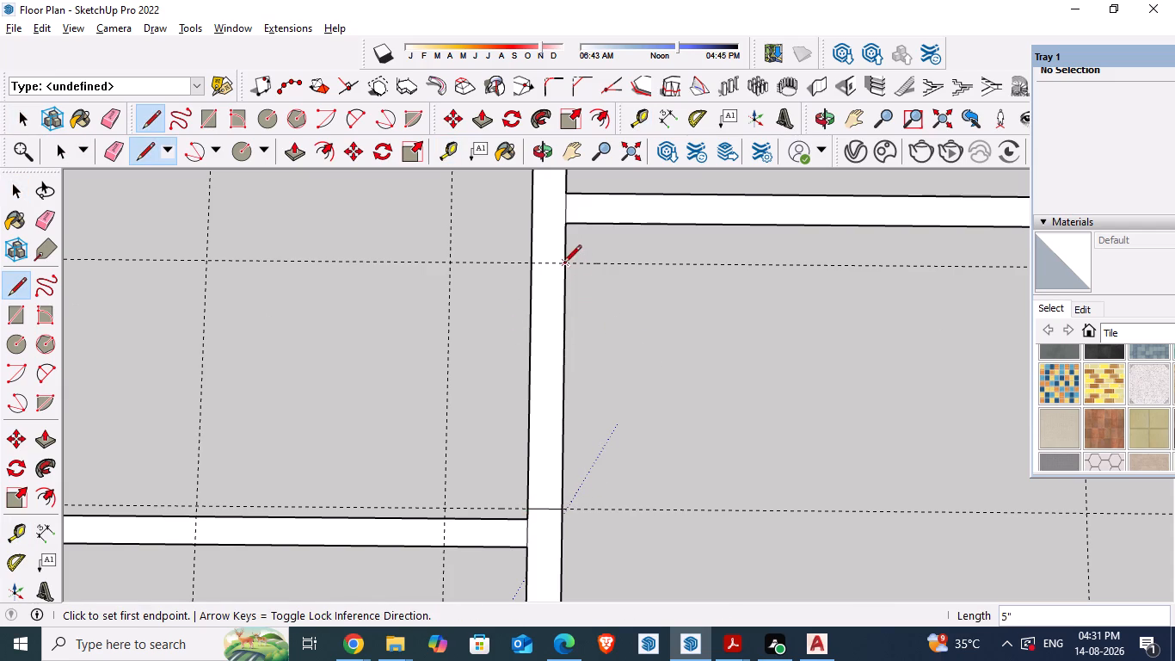
left_click(563, 263)
left_click(539, 265)
Draw a line across the 5" dining–kitchen wall along the kitchen-side guide to mark one edge of the kitchen opening.
scroll(559, 351, "down", 5)
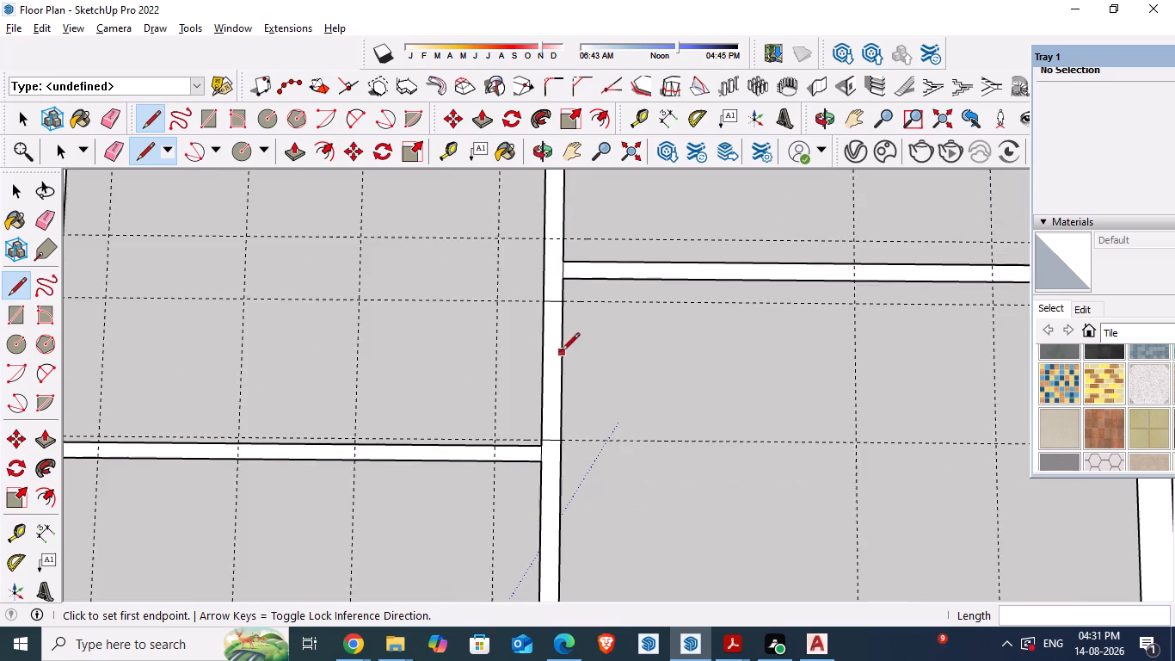
scroll(562, 352, "down", 6)
scroll(627, 284, "up", 4)
scroll(591, 348, "down", 4)
scroll(560, 346, "up", 5)
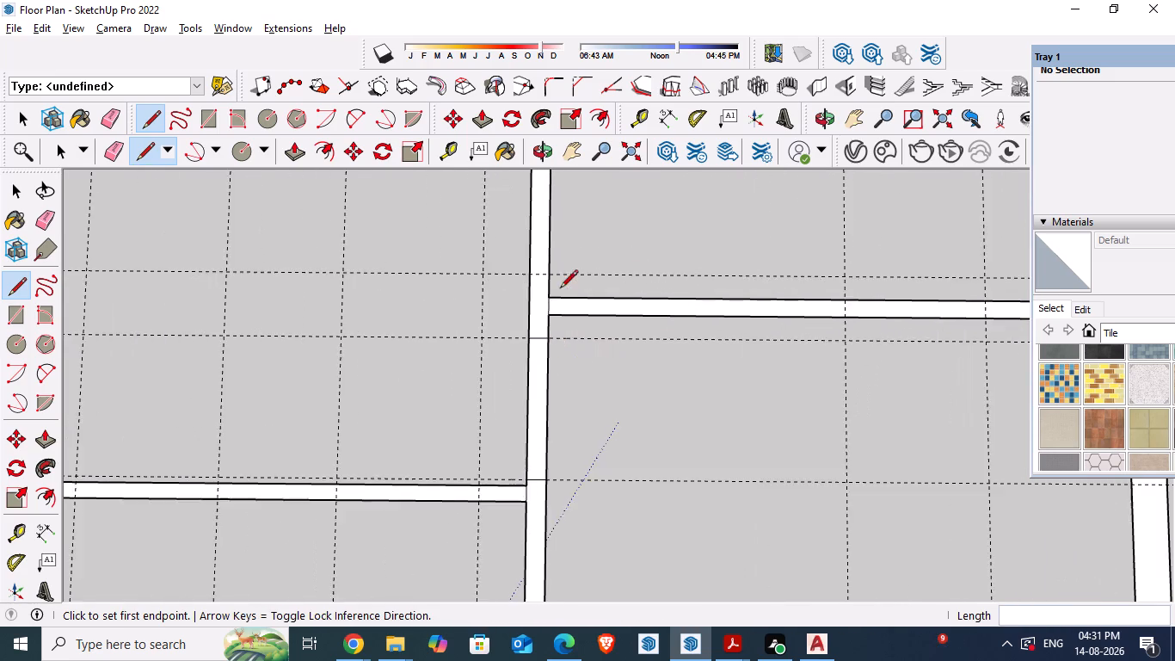
scroll(552, 281, "up", 4)
left_click(551, 269)
left_click(523, 269)
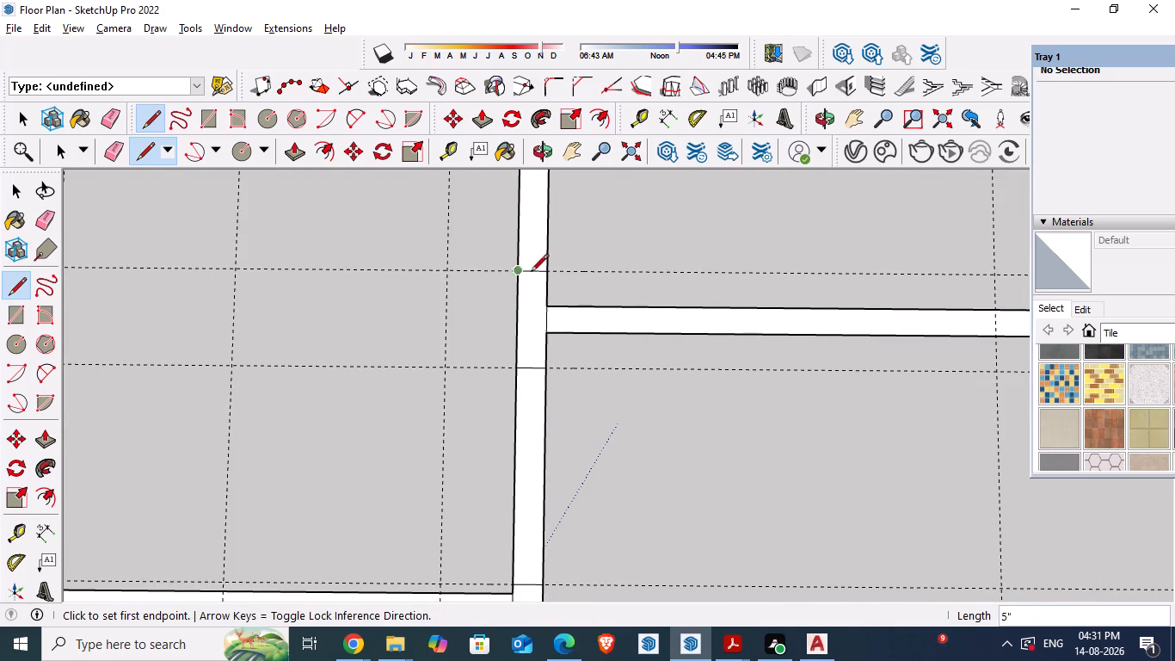
Check the kitchen opening in the reference PDF and add a guide 3' from the kitchen-side guide, further into the kitchen.
scroll(579, 375, "down", 15)
scroll(605, 258, "up", 4)
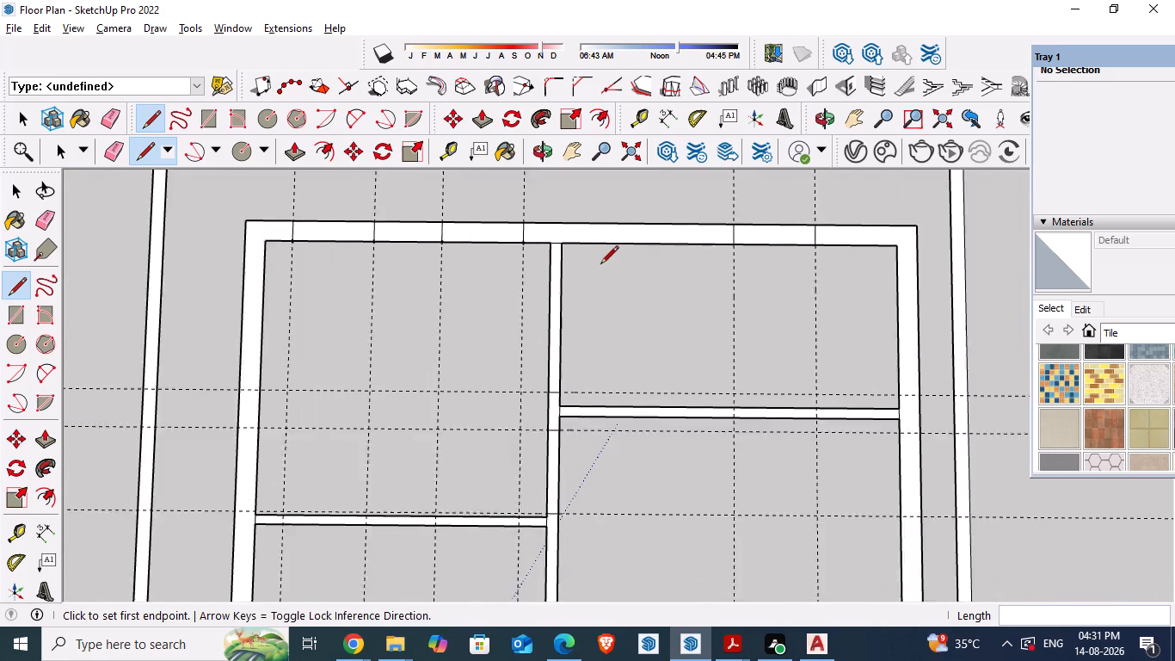
key("alt+Tab")
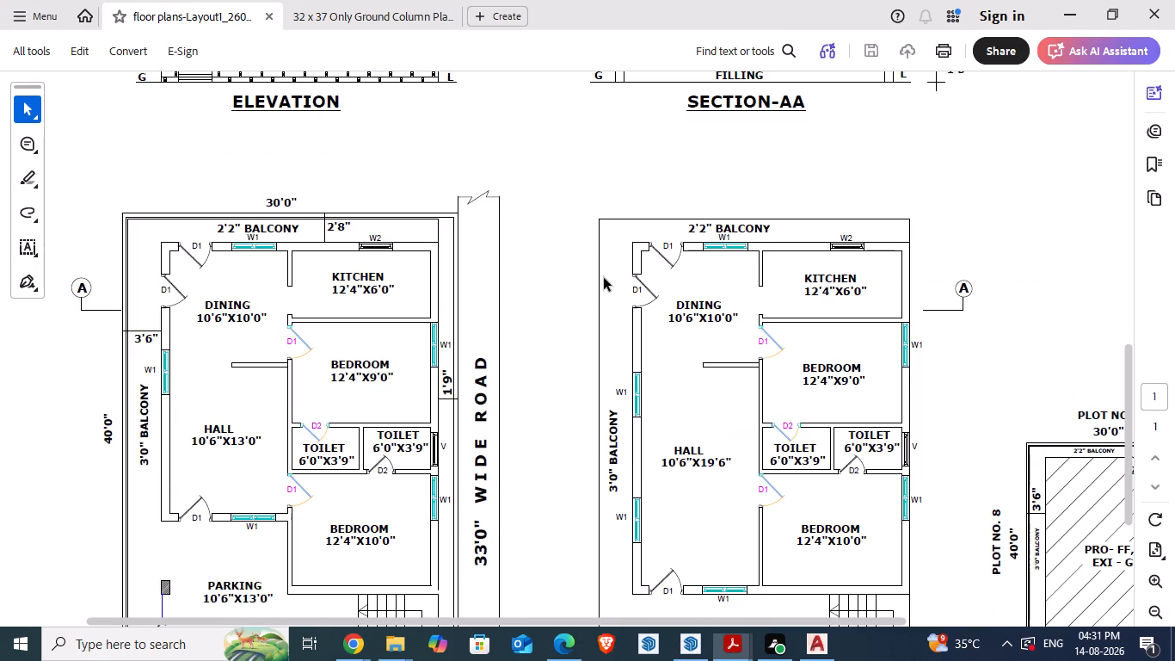
key("alt+Tab")
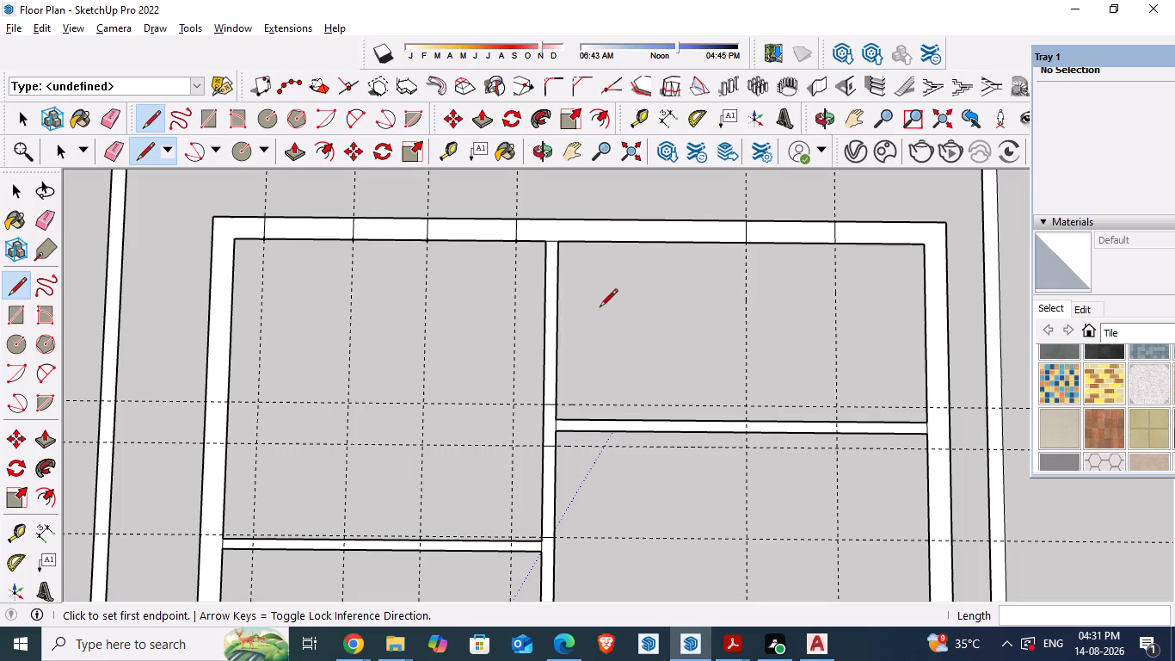
key("alt+Tab")
key("alt+Tab")
key("t")
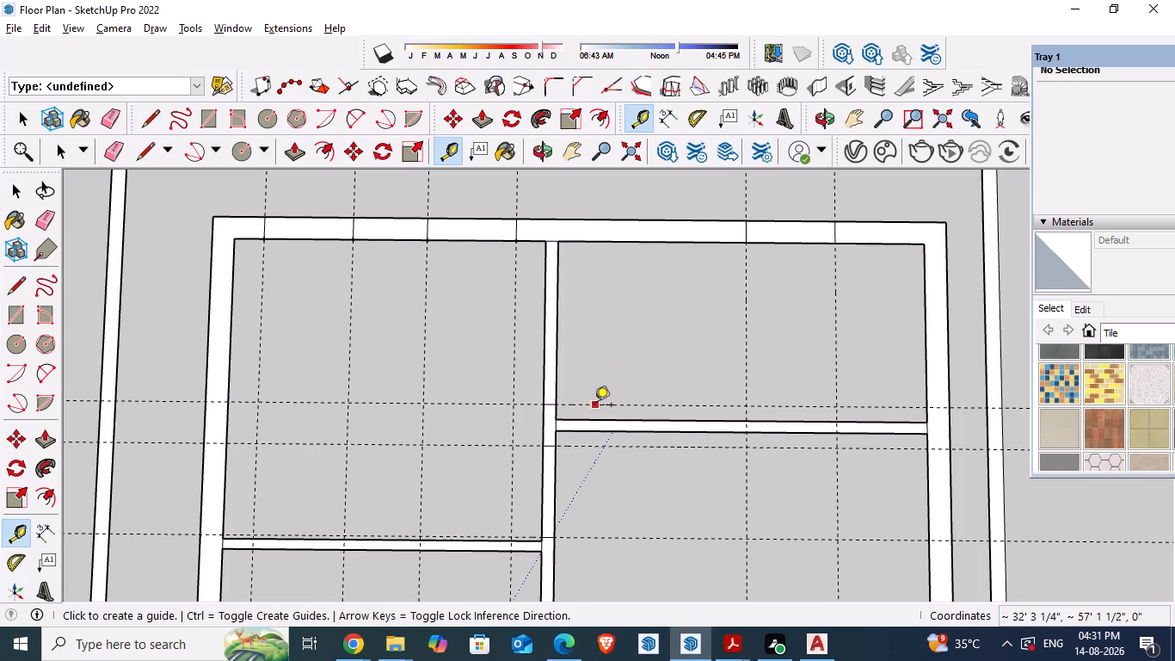
left_click(594, 406)
type("3'")
key("Return")
key("space")
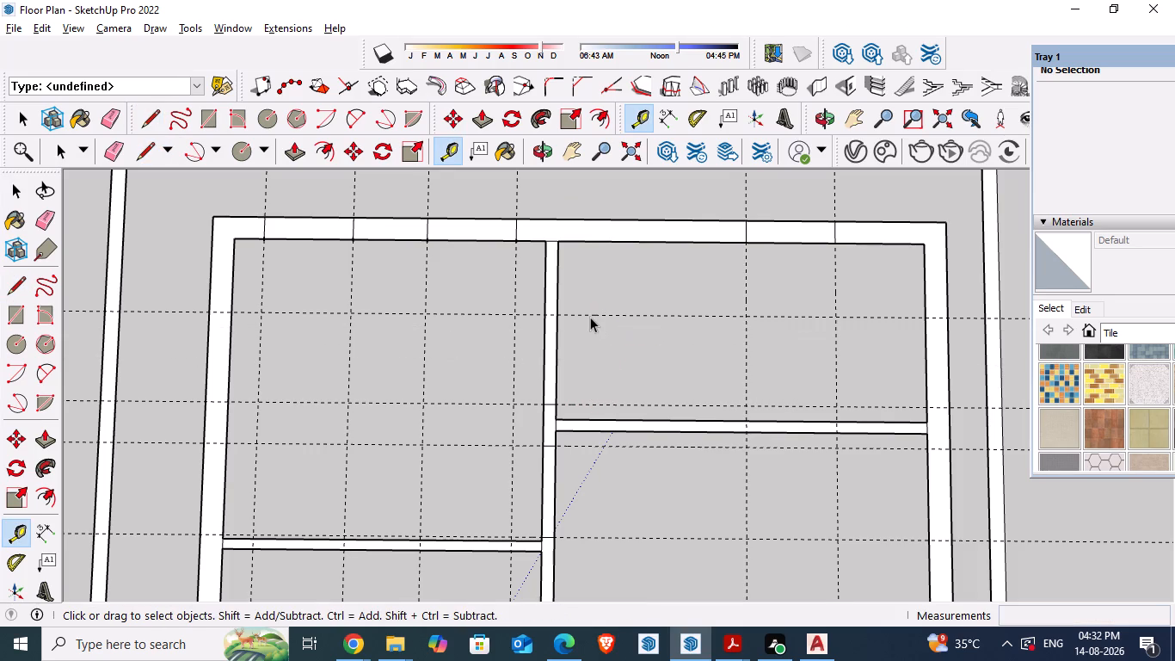
Draw a line across the dining–kitchen wall along the 3' guide to mark the other edge of the kitchen opening.
key("l")
left_click(563, 312)
left_click(544, 313)
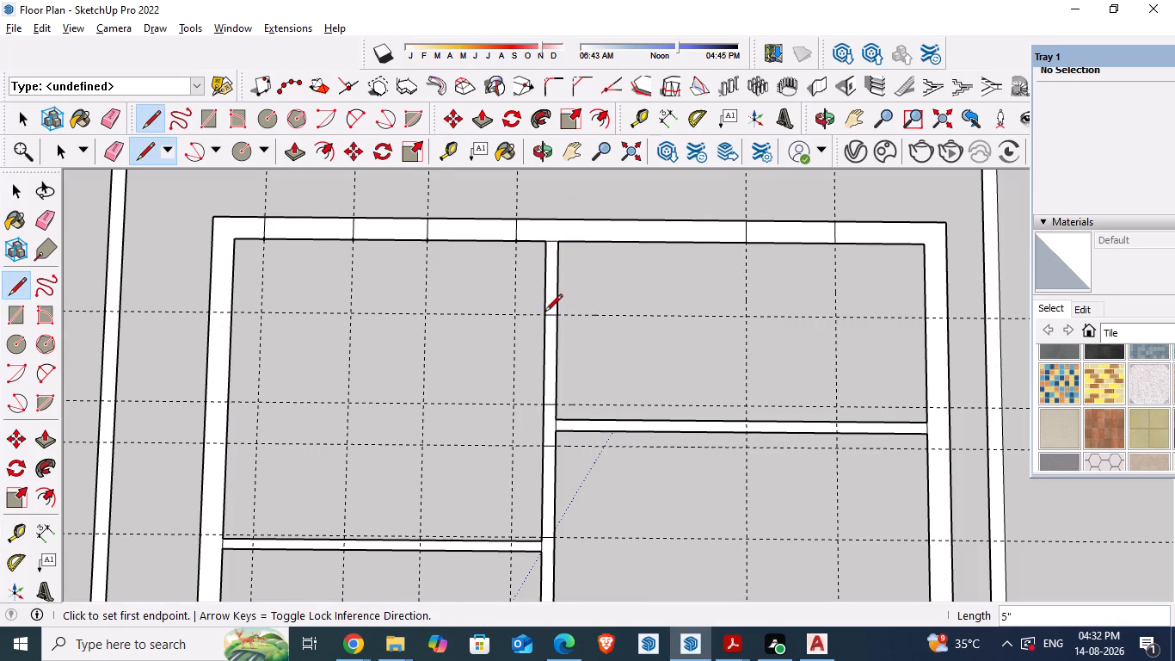
key("space")
Examine the reference PDF's ground floor plan for the toilet door positions and compare the toilet area with the model.
scroll(593, 322, "down", 7)
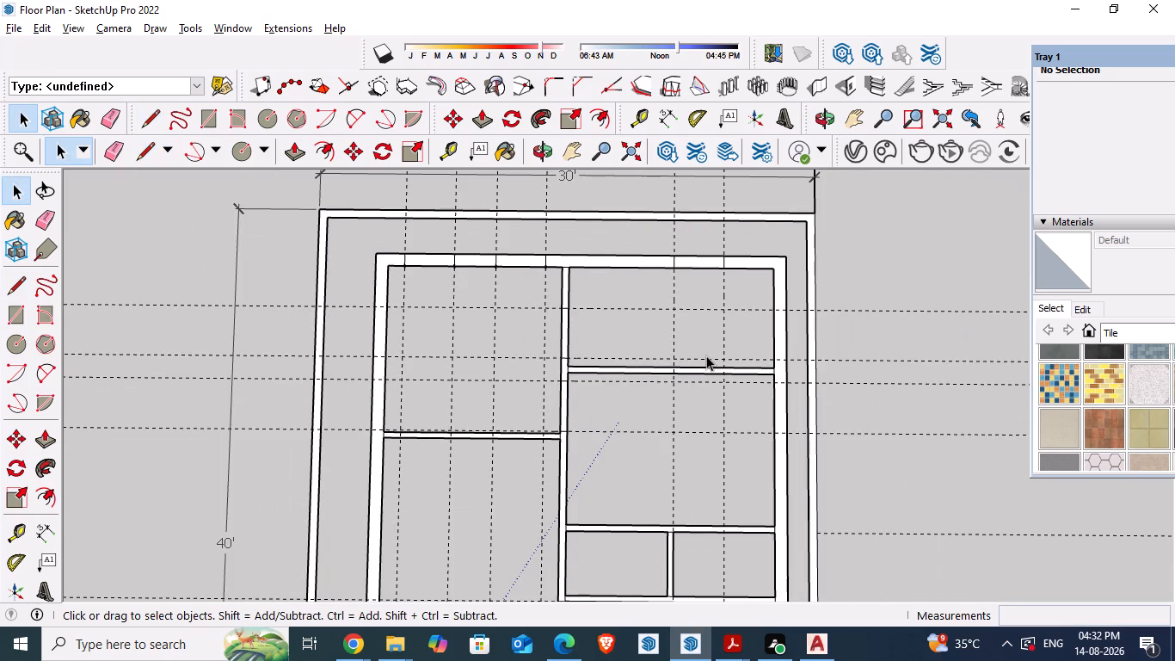
key("alt+Tab")
scroll(589, 285, "down", 3)
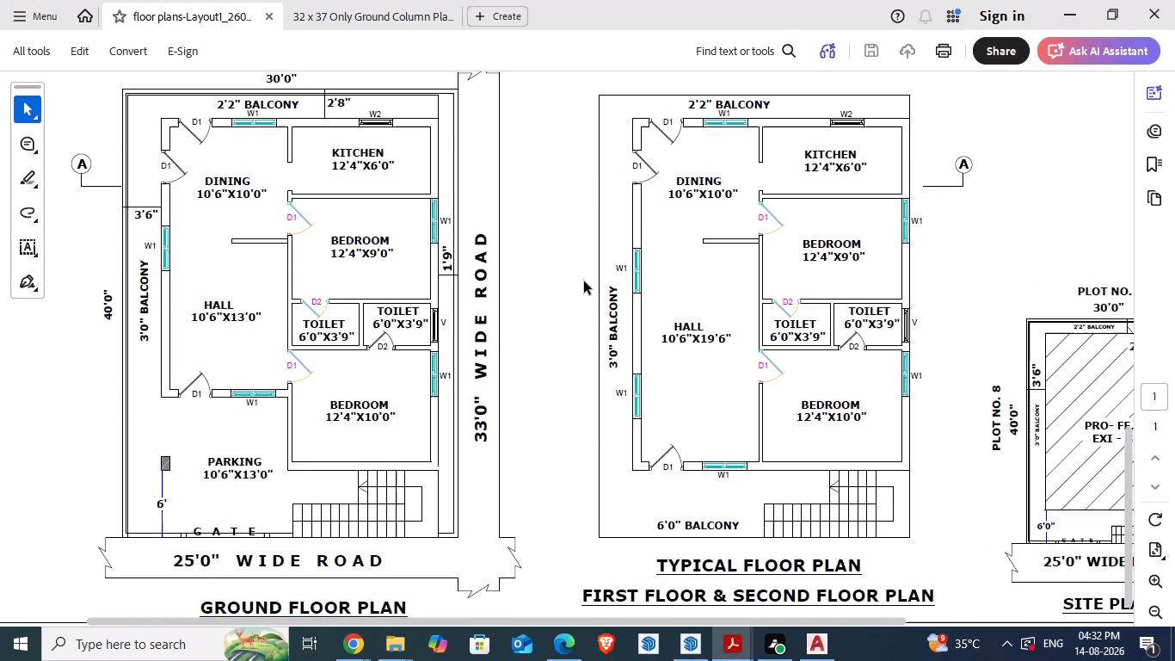
key("alt+Tab")
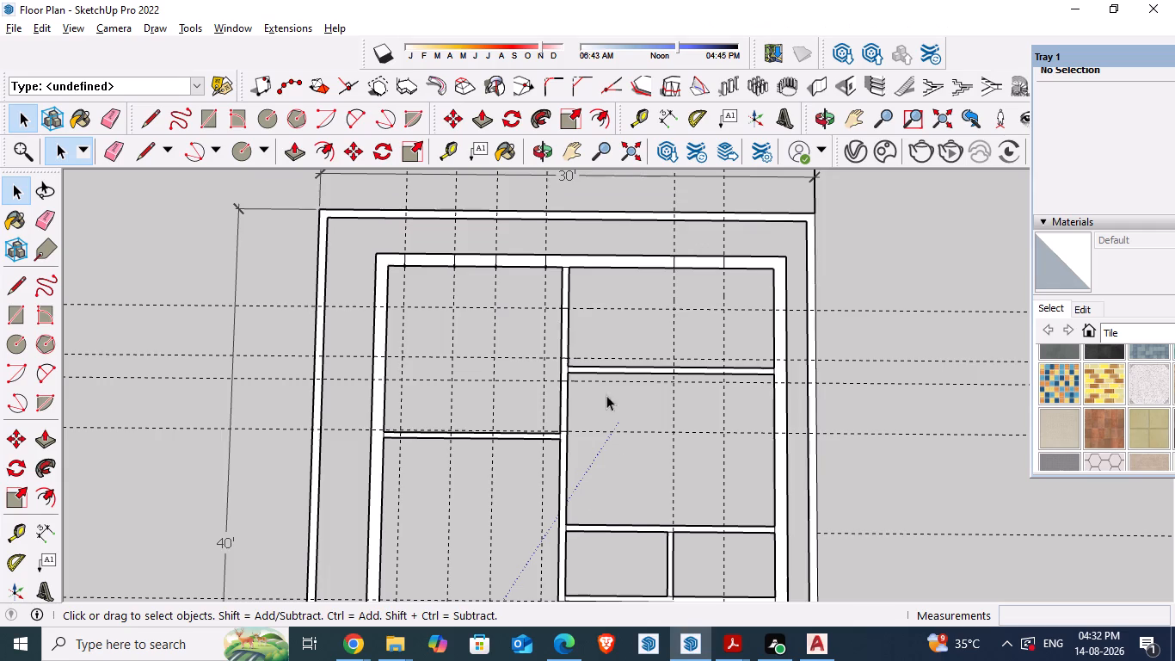
scroll(600, 380, "down", 5)
scroll(631, 559, "up", 6)
scroll(624, 485, "up", 3)
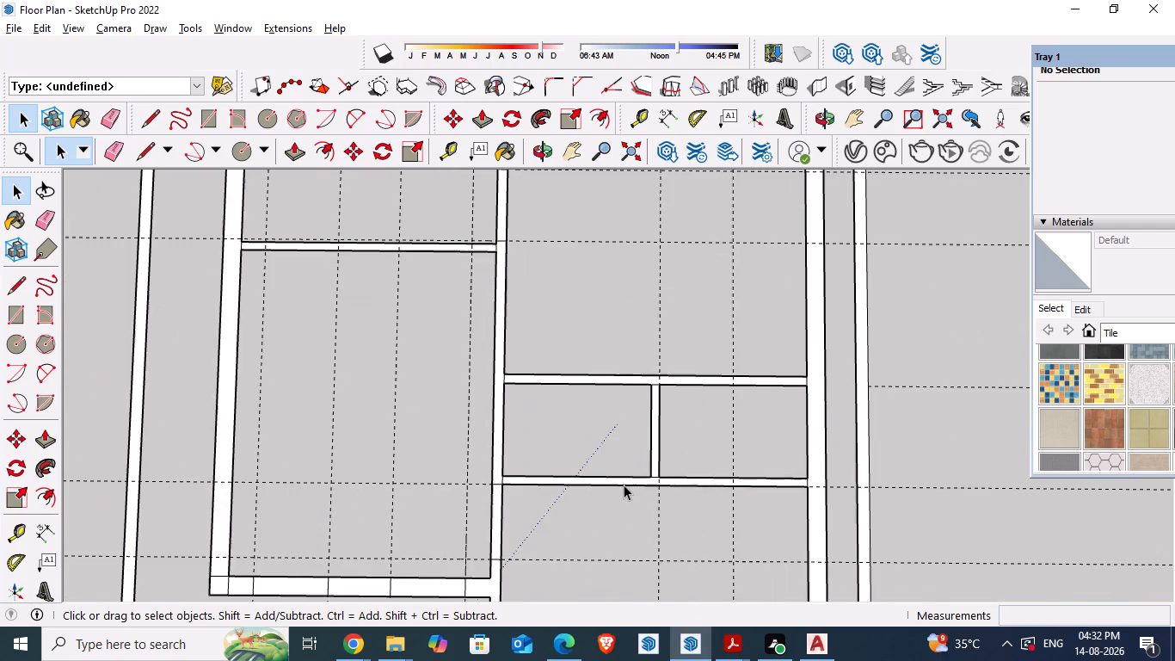
key("alt+Tab")
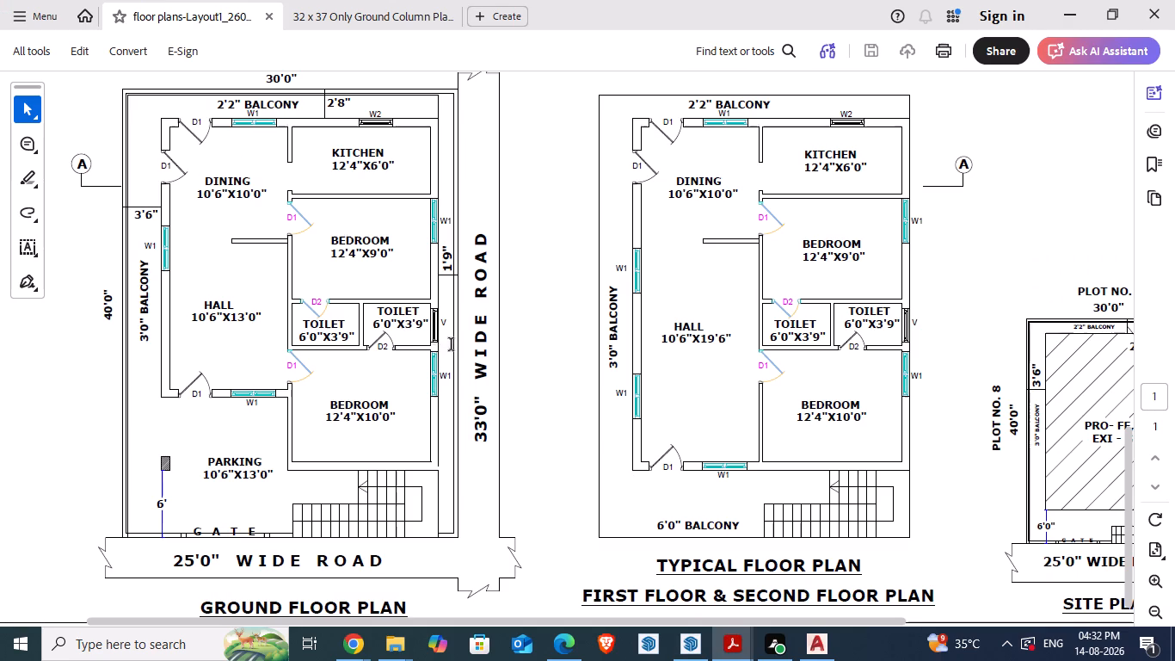
scroll(228, 281, "up", 2)
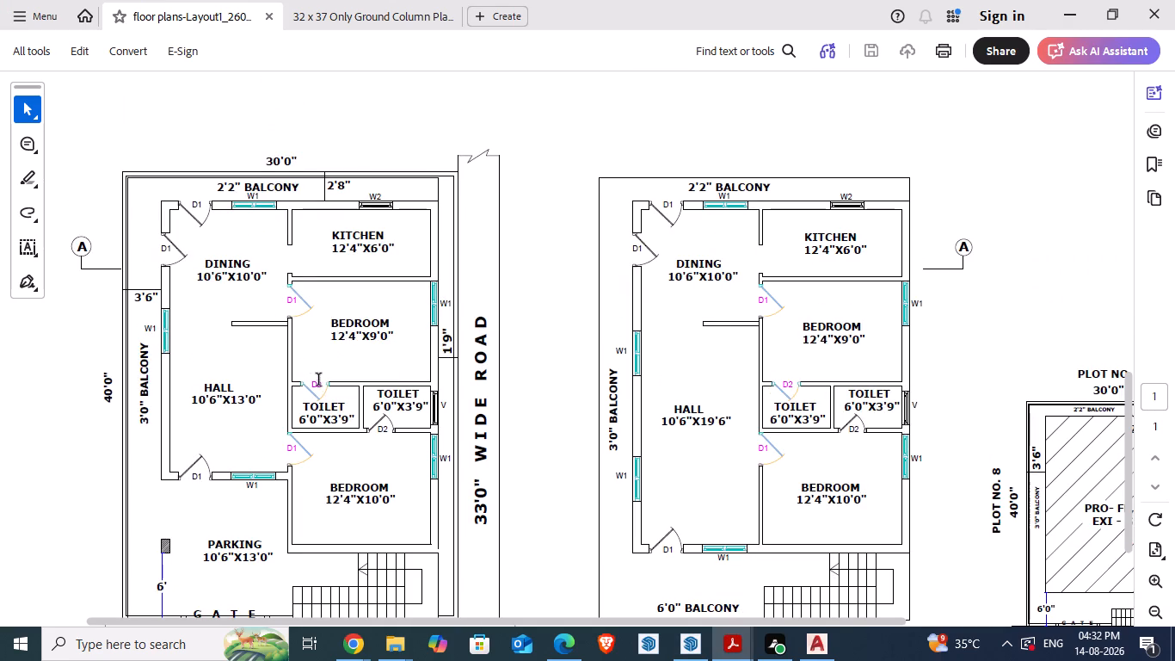
key("alt+Tab")
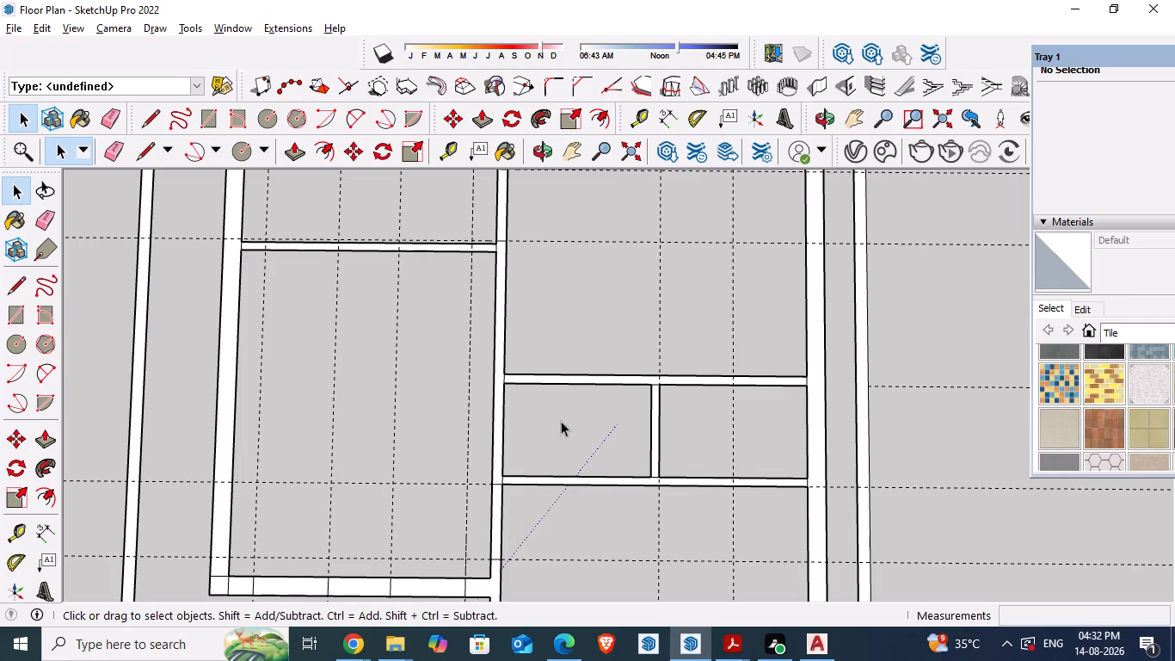
Add a guide 1' from the central wall's toilet-side face, into the toilet next to the hall.
key("t")
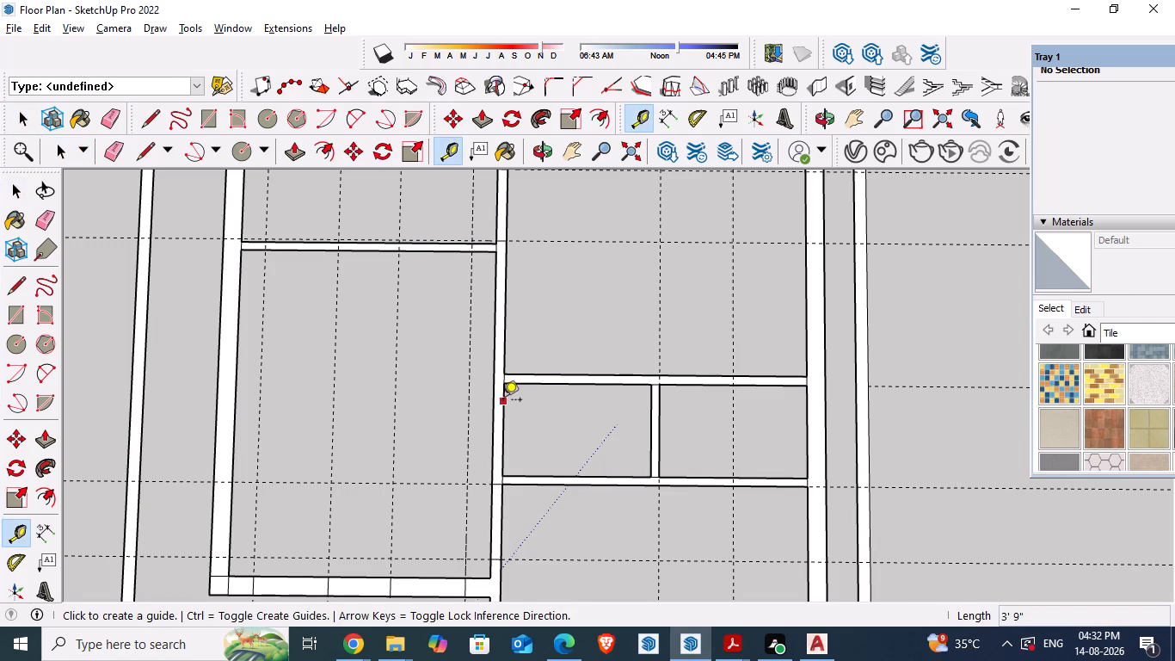
left_click(503, 401)
type("1'")
key("Return")
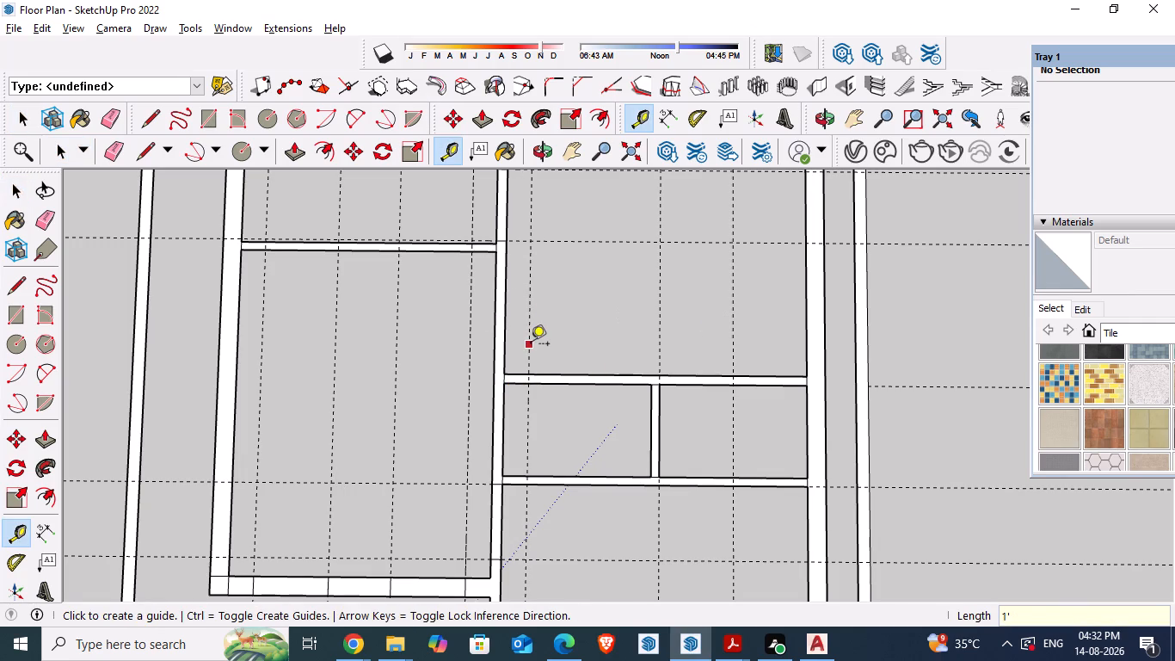
Add a guide 3' from the 1' guide, further into the toilet next to the hall.
left_click(531, 345)
type("3'")
key("Return")
scroll(568, 399, "up", 6)
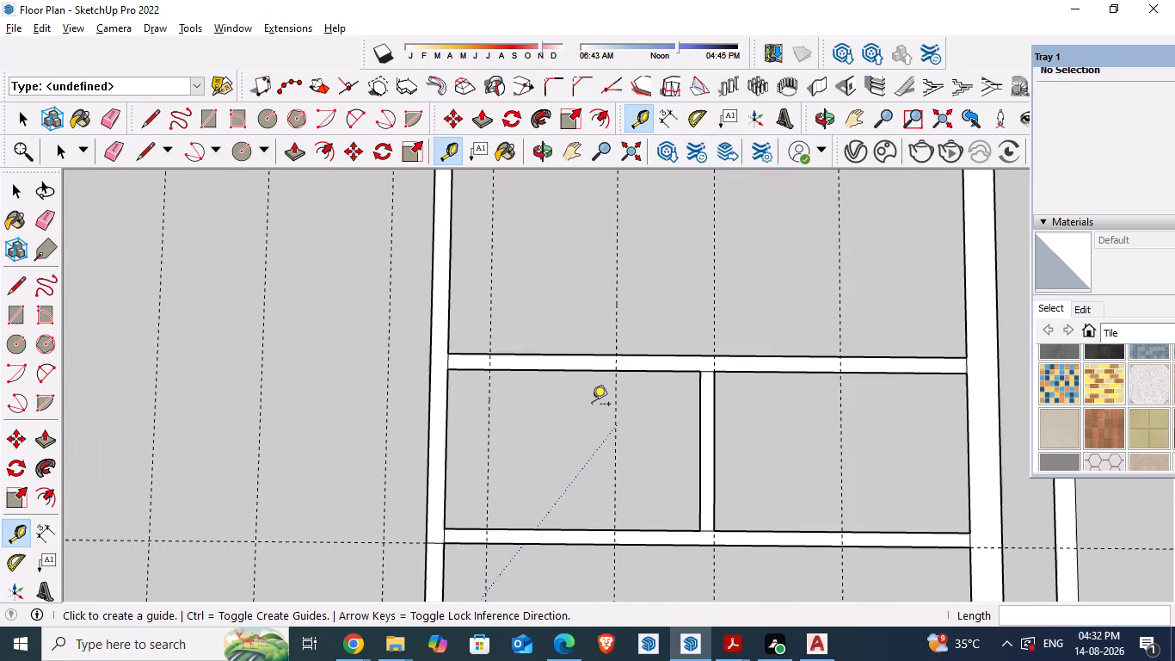
Check the reference PDF and draw lines across the wall between the 12'4"x9'0" bedroom and its toilet along both guides, marking the door opening.
key("alt+Tab")
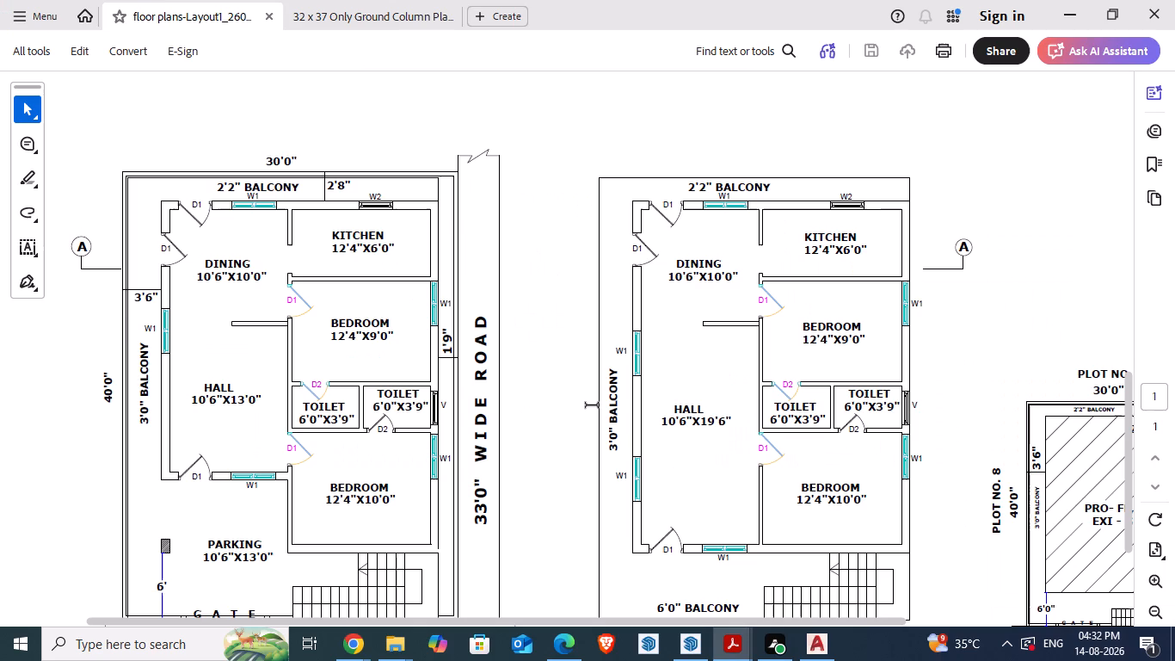
key("alt+Tab")
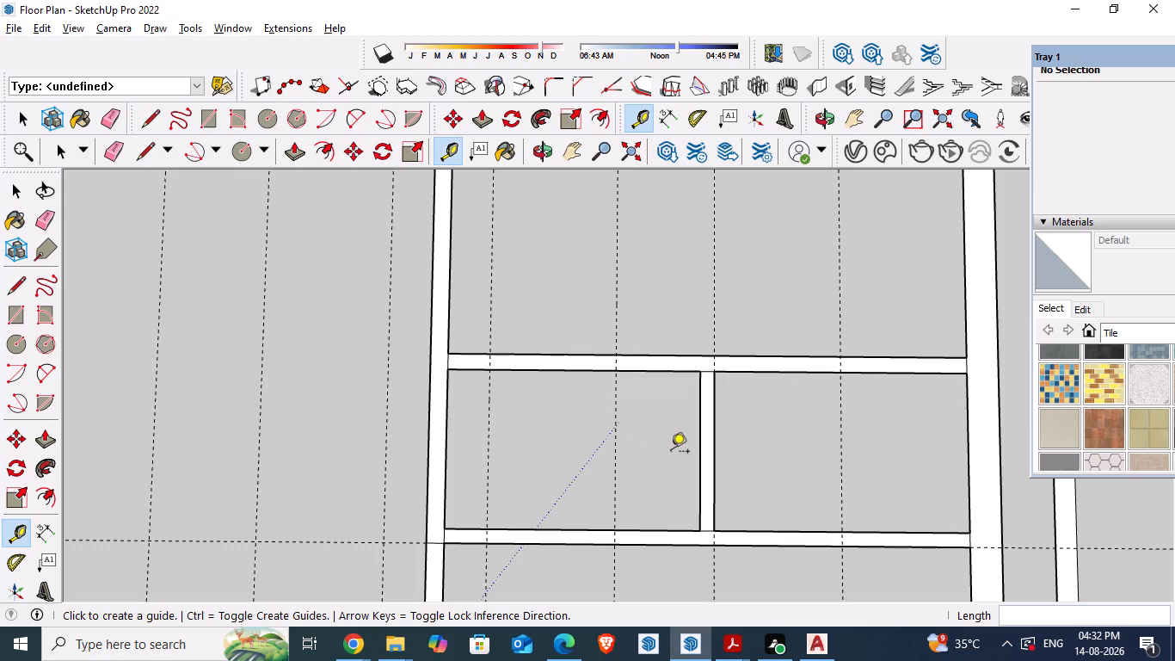
key("alt+Tab")
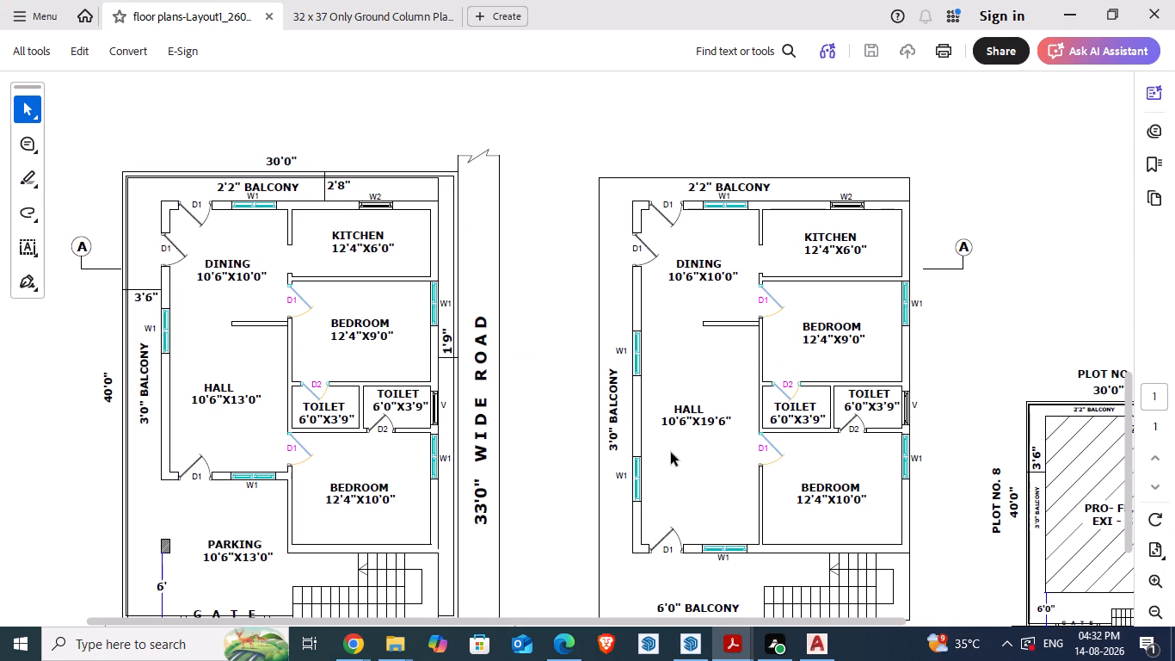
key("alt+Tab")
key("l")
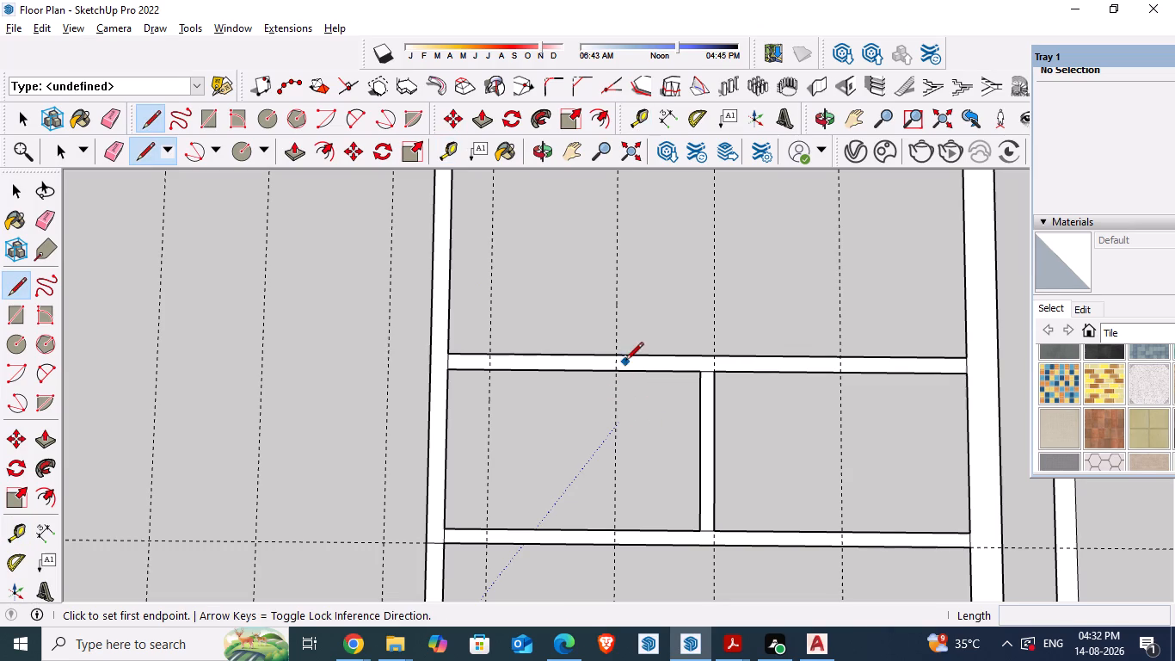
left_click(615, 353)
left_click(614, 368)
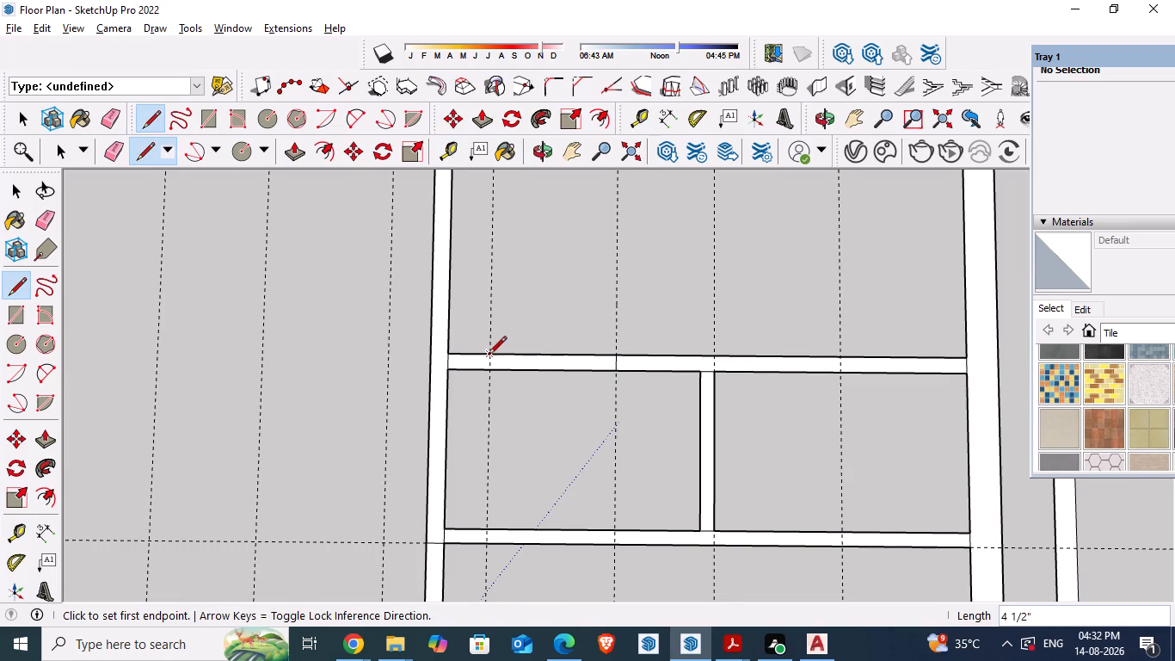
left_click(487, 356)
left_click(488, 373)
key("space")
Check the second toilet's door in the reference PDF and add a guide 1' from the toilet partition, into the road-side toilet.
key("alt+Tab")
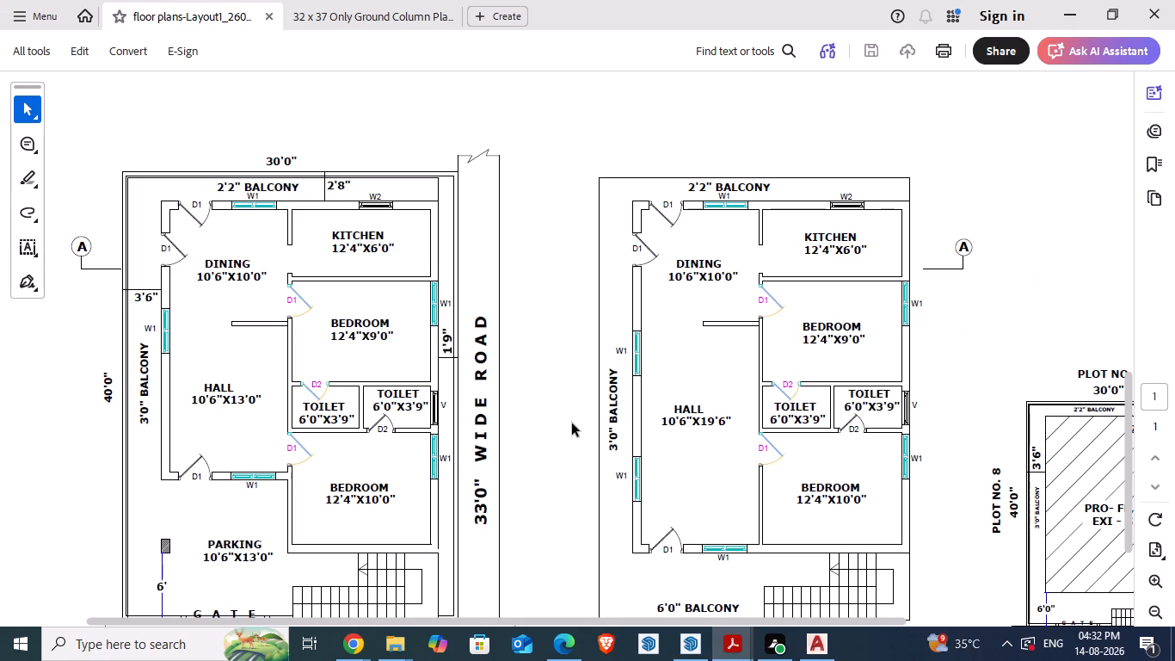
key("alt+Tab")
scroll(732, 547, "up", 2)
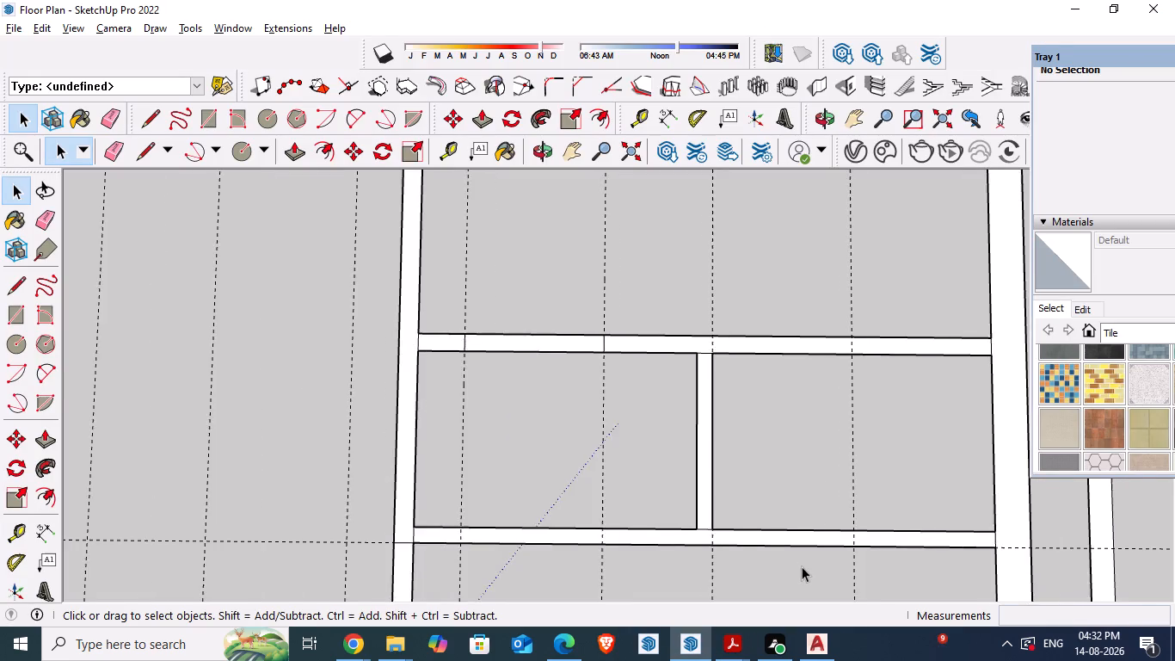
scroll(802, 566, "up", 1)
key("t")
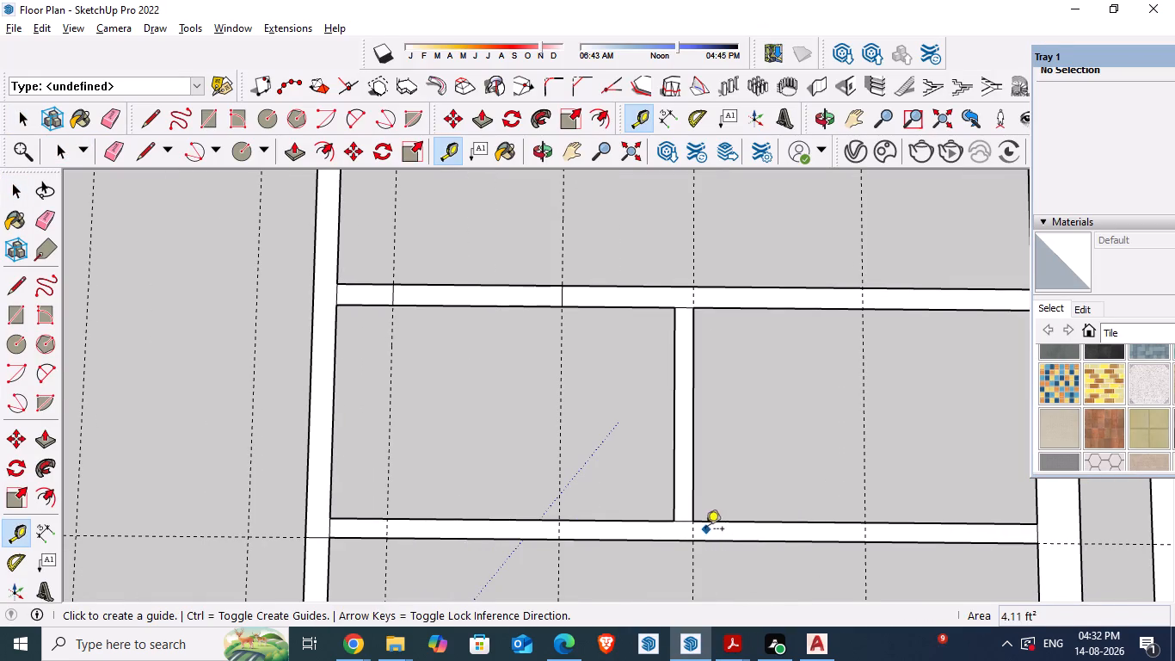
left_click(694, 522)
key("space")
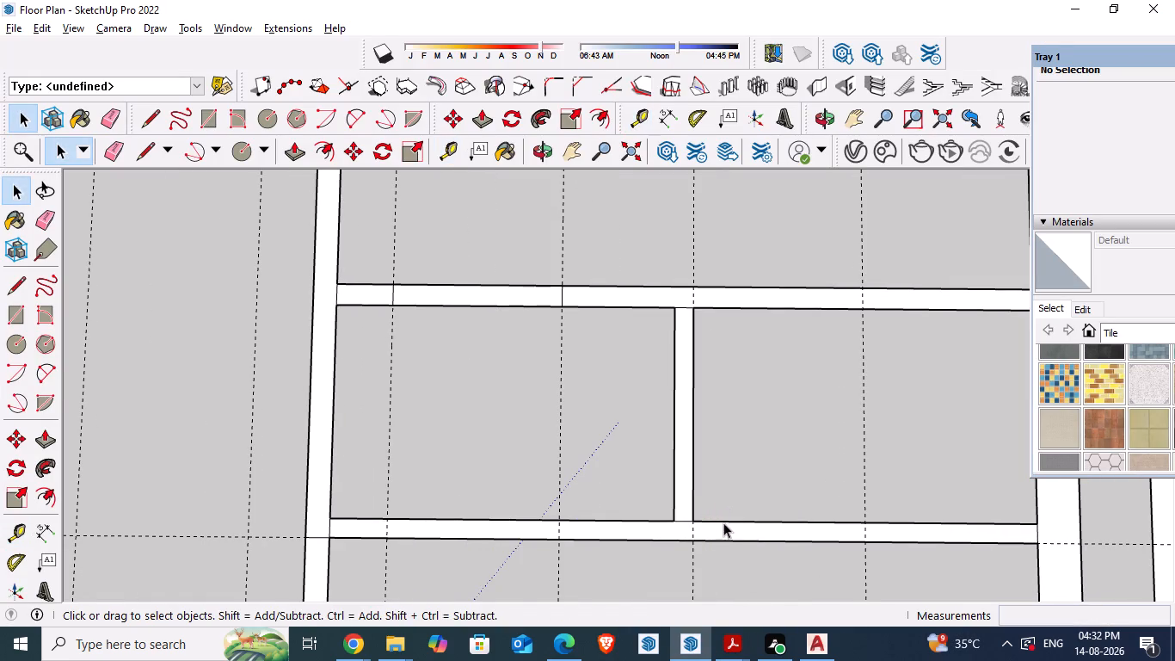
key("t")
left_click(697, 497)
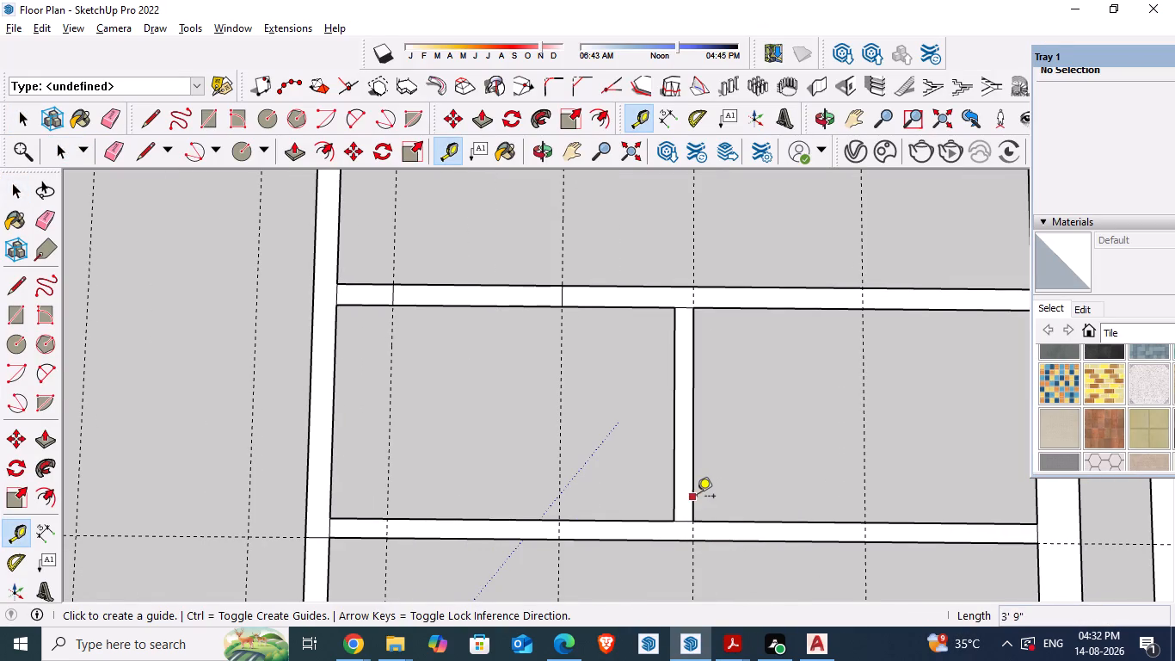
key("1")
key("apostrophe")
key("Return")
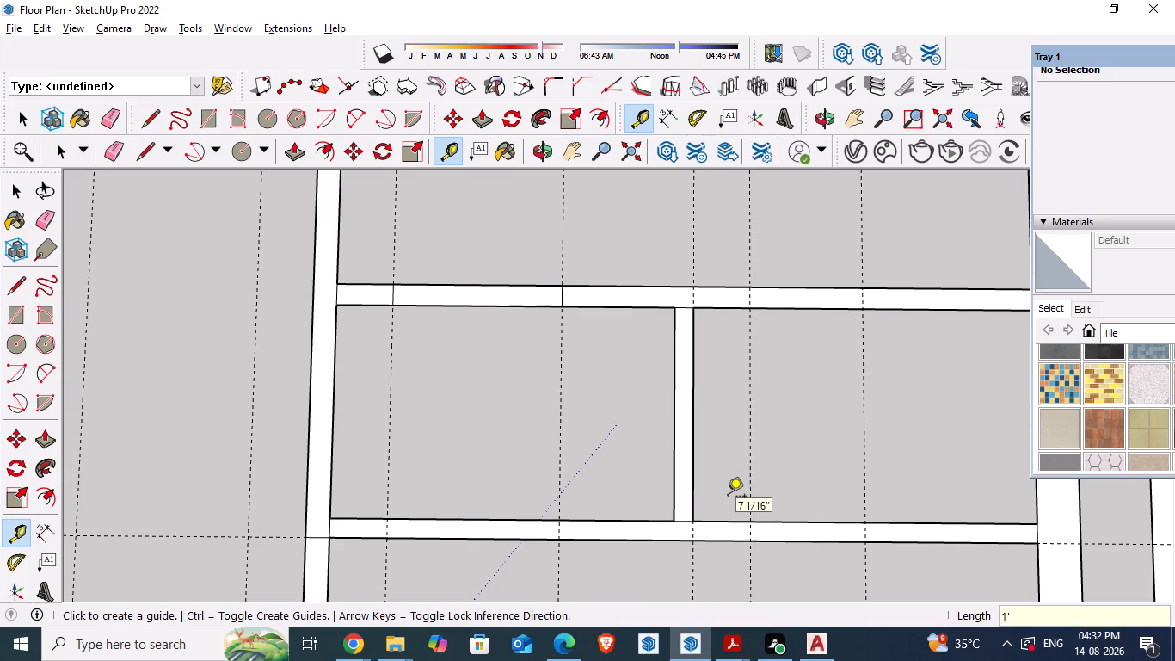
Add a guide 3' from the new 1' guide, further into the road-side toilet.
left_click(751, 491)
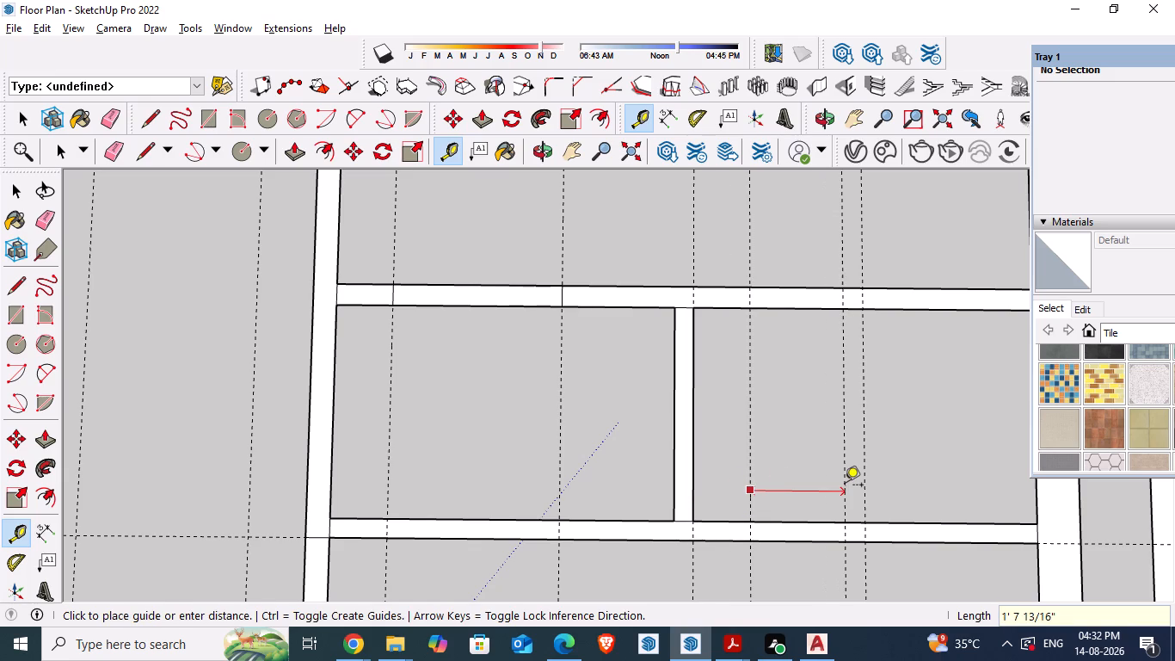
type("3'")
key("Return")
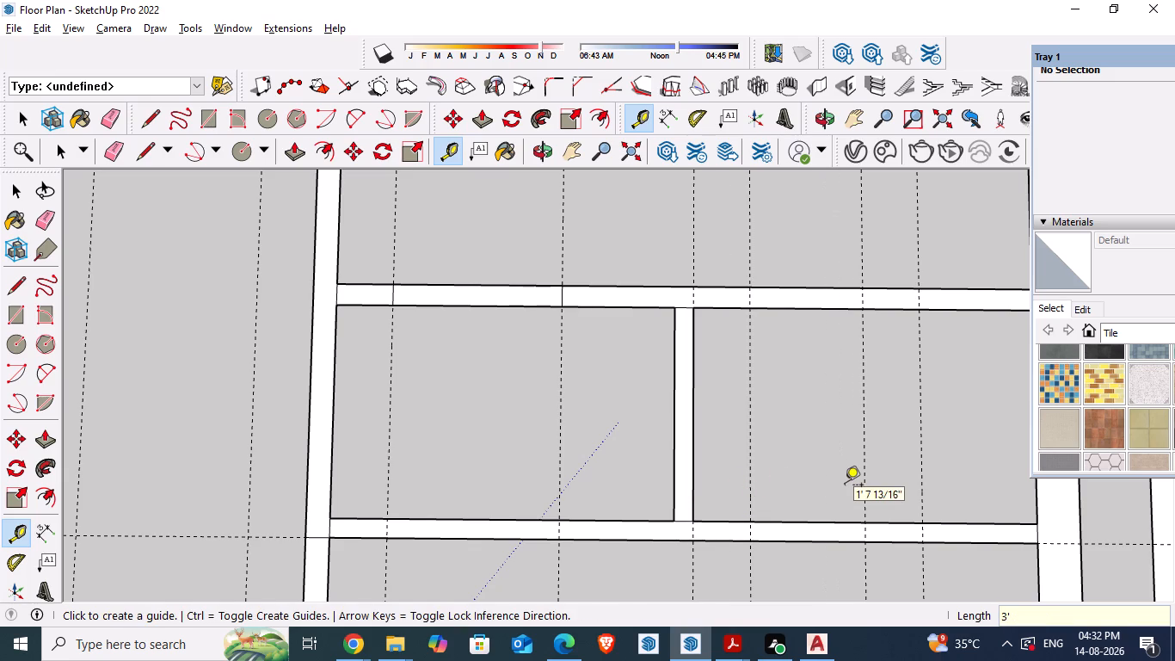
key("space")
Delete the old guide running between the two new guides in the road-side toilet.
left_click(865, 464)
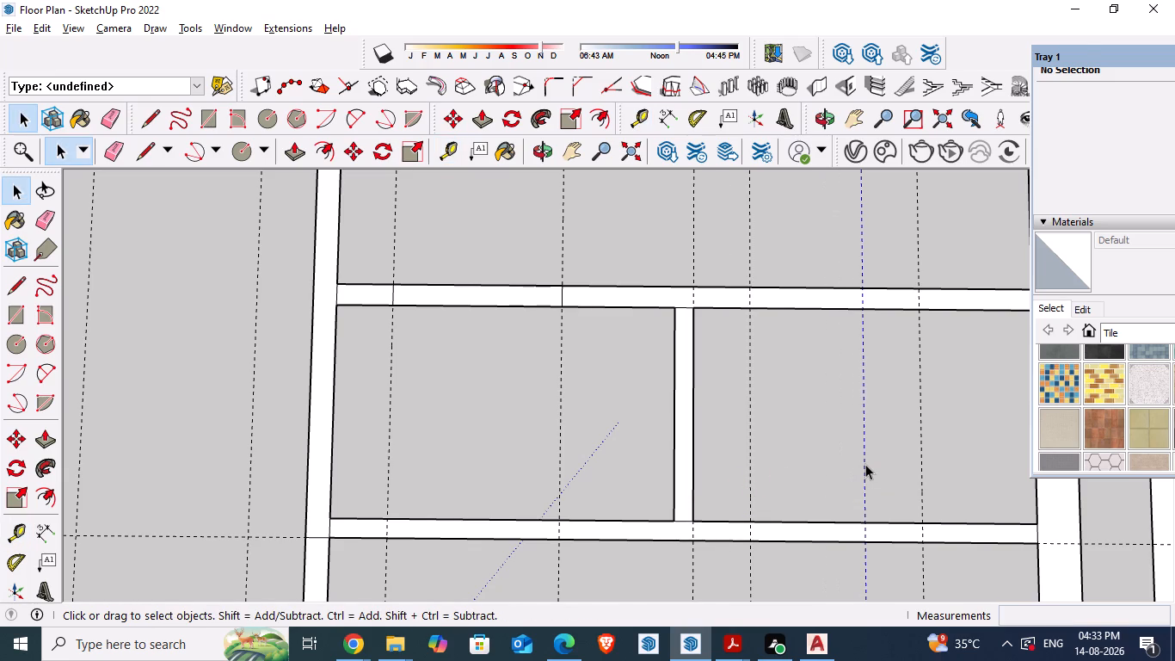
key("Delete")
Draw lines across the wall between the road-side toilet and the 12'4"x10'0" bedroom along the two door guides.
scroll(764, 423, "down", 8)
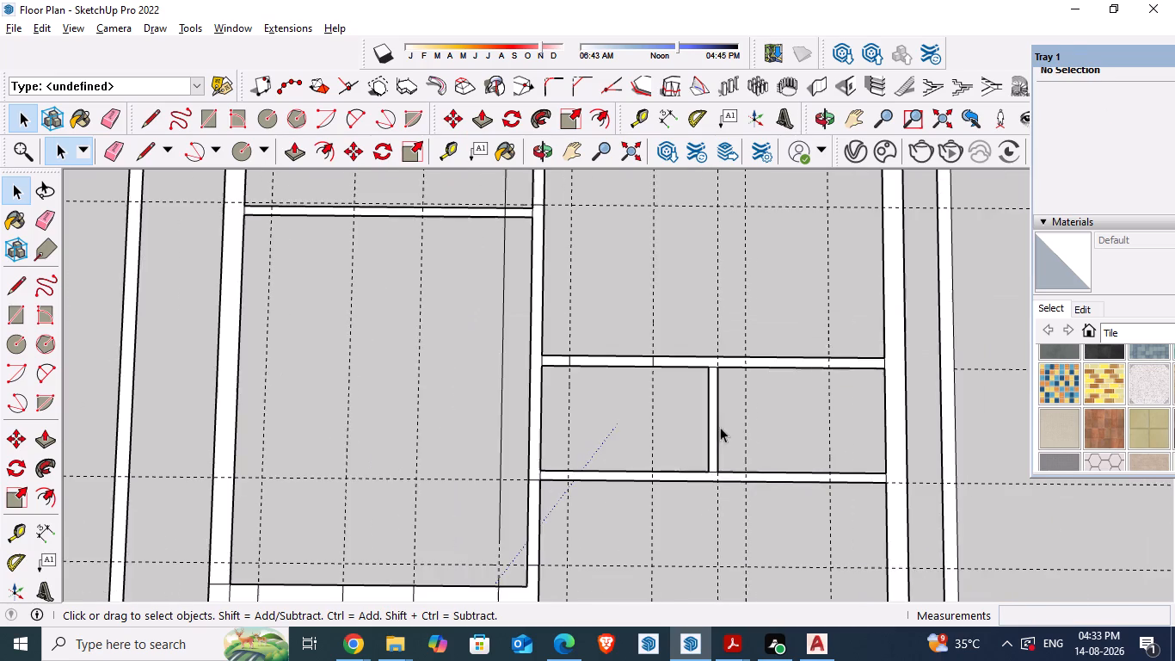
scroll(772, 489, "down", 1)
scroll(816, 520, "up", 6)
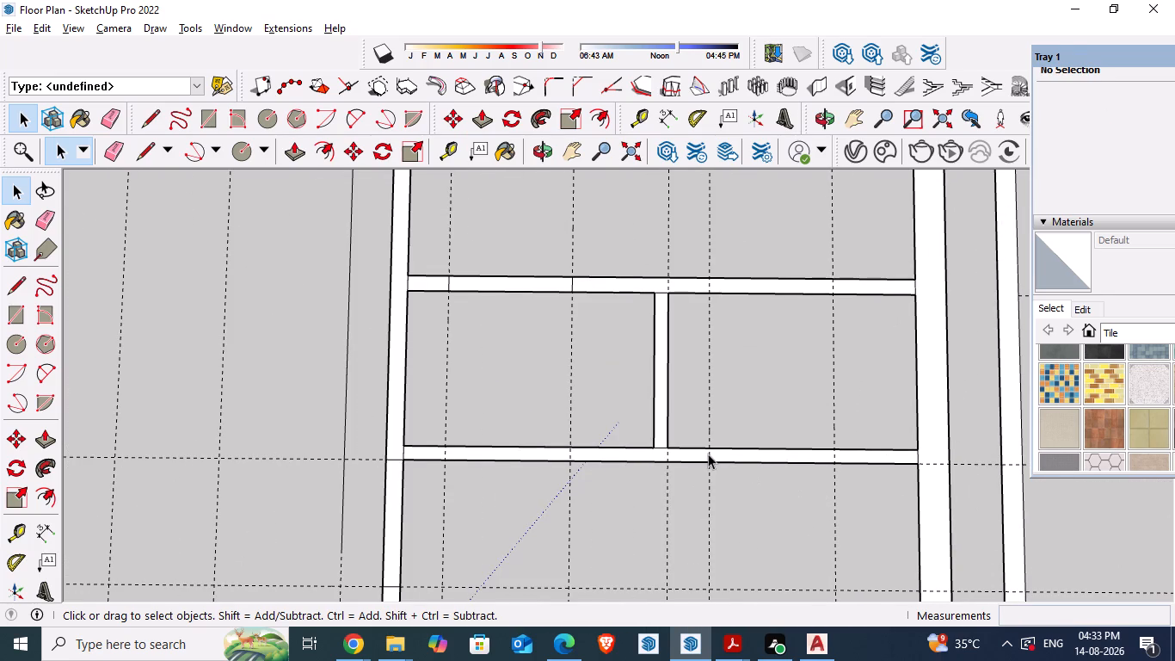
key("l")
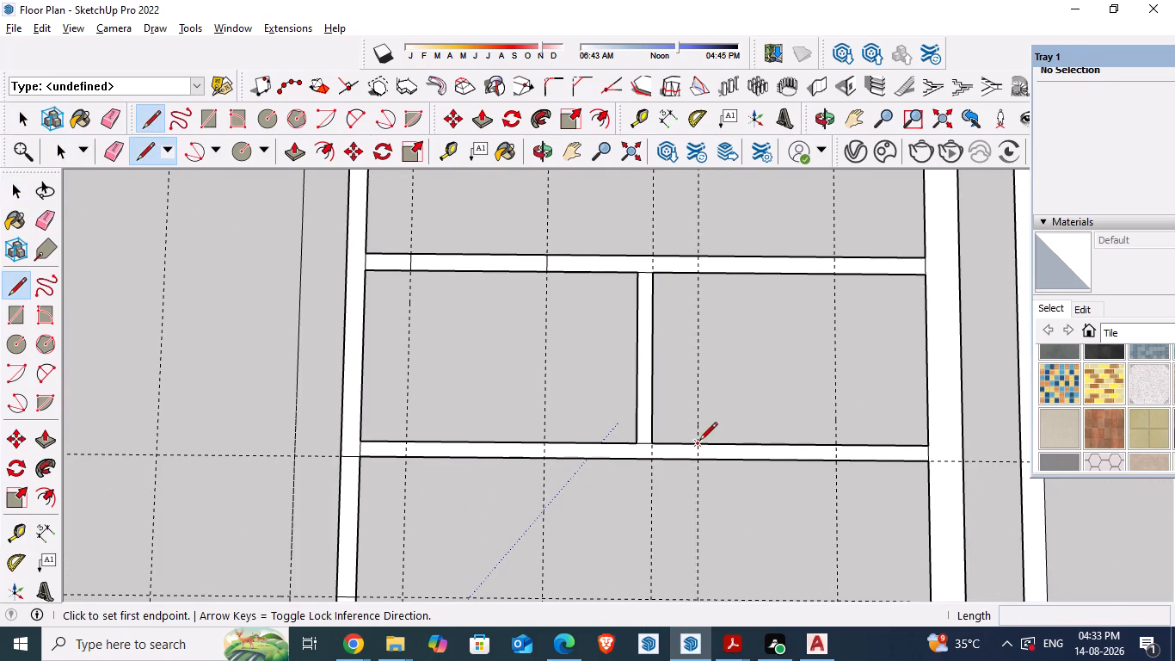
left_click(699, 442)
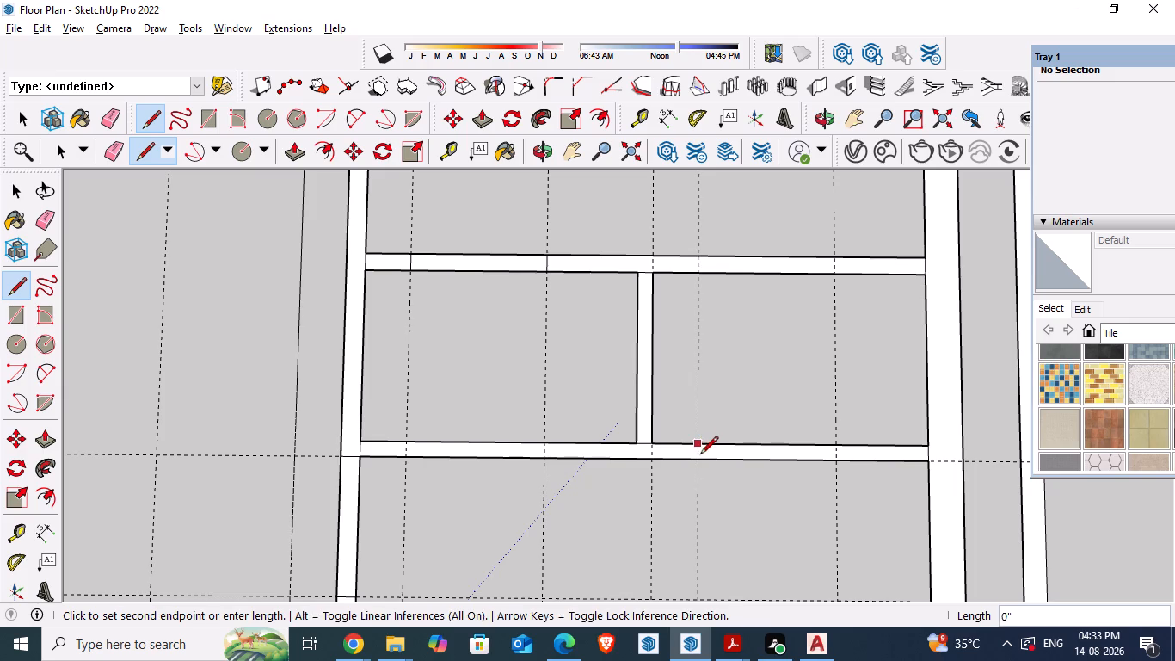
left_click(700, 457)
left_click(835, 460)
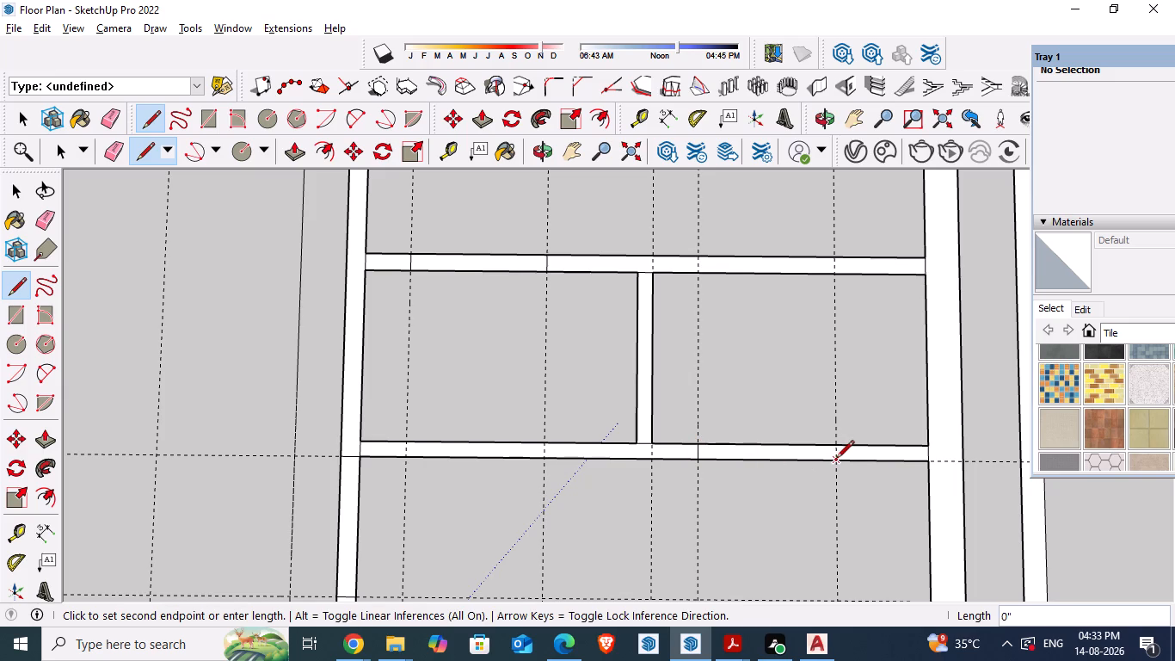
left_click(834, 446)
key("space")
Examine the reference PDF's ground floor plan for the remaining openings and compare it with the toilet and bedroom area of the model.
scroll(664, 436, "down", 1)
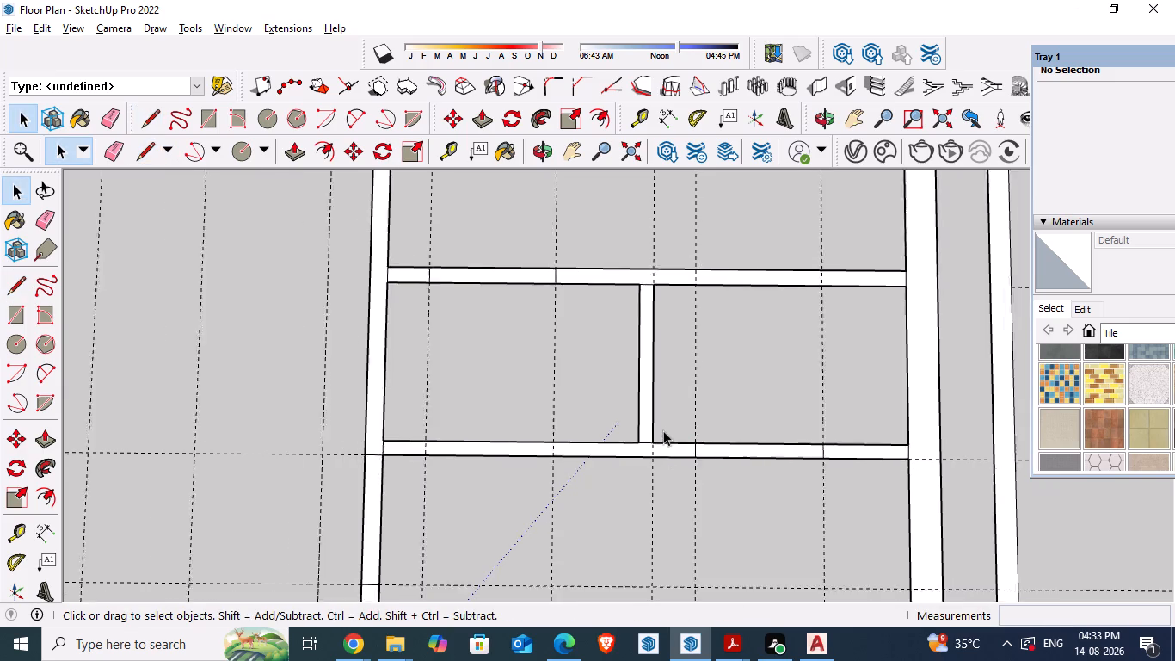
scroll(663, 430, "down", 2)
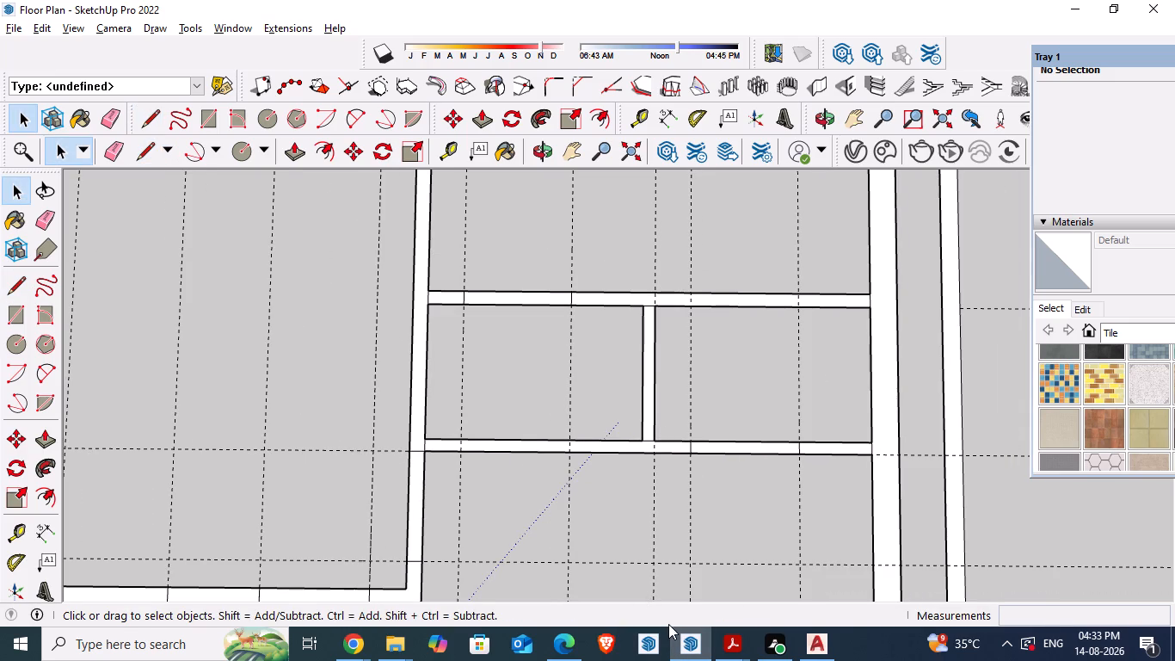
key("Tab")
key("alt+Tab")
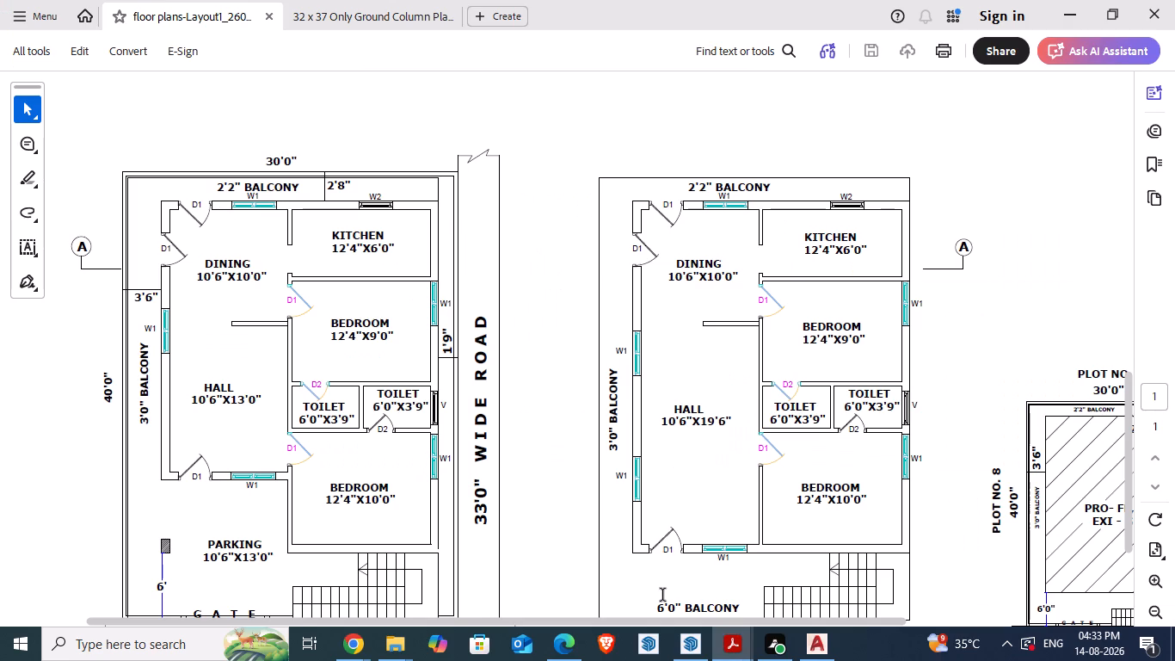
key("alt+Tab")
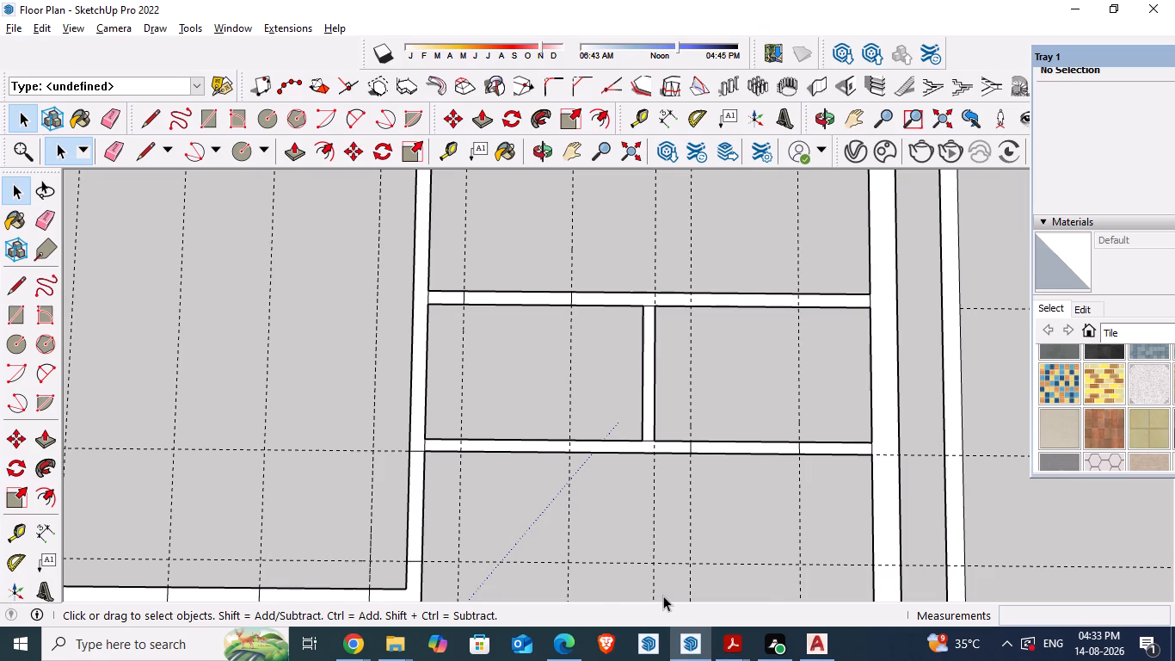
key("alt+Tab")
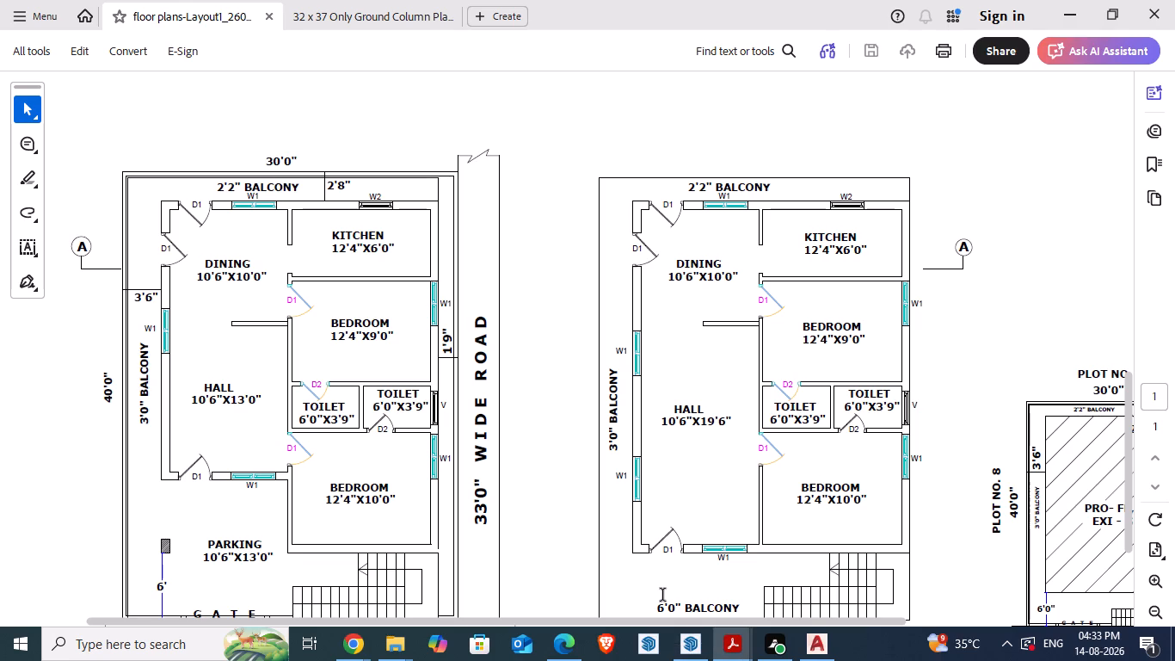
key("alt+Tab")
scroll(597, 366, "down", 9)
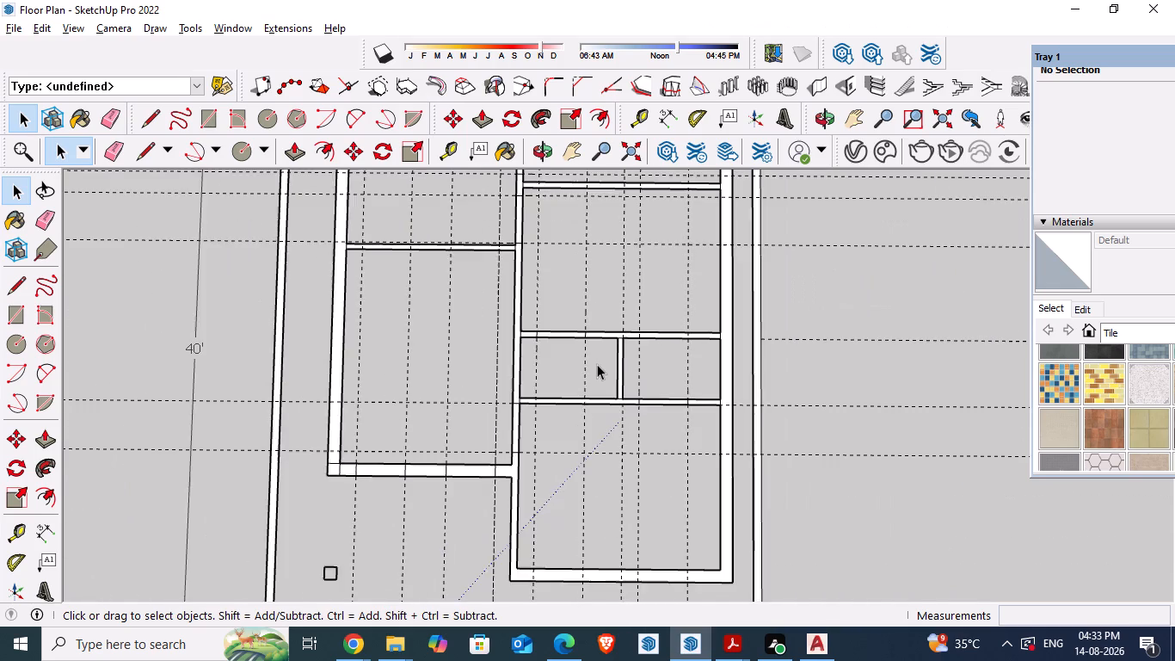
scroll(597, 364, "down", 1)
key("alt+Tab")
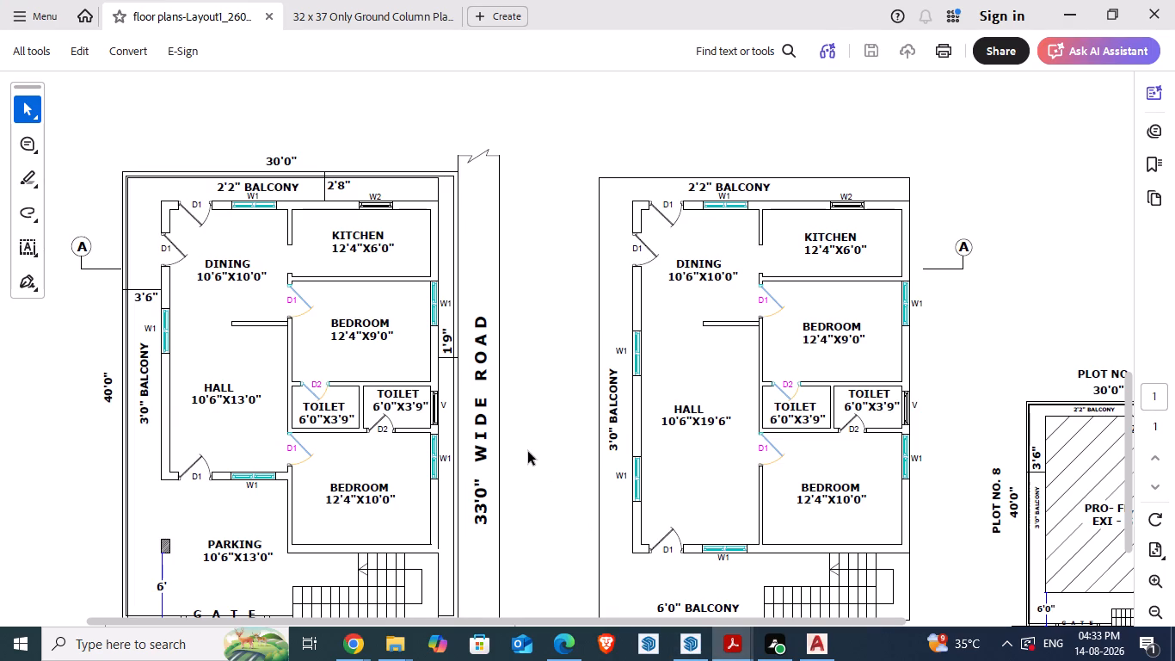
key("alt+Tab")
key("alt+Tab")
key("alt+Tab")
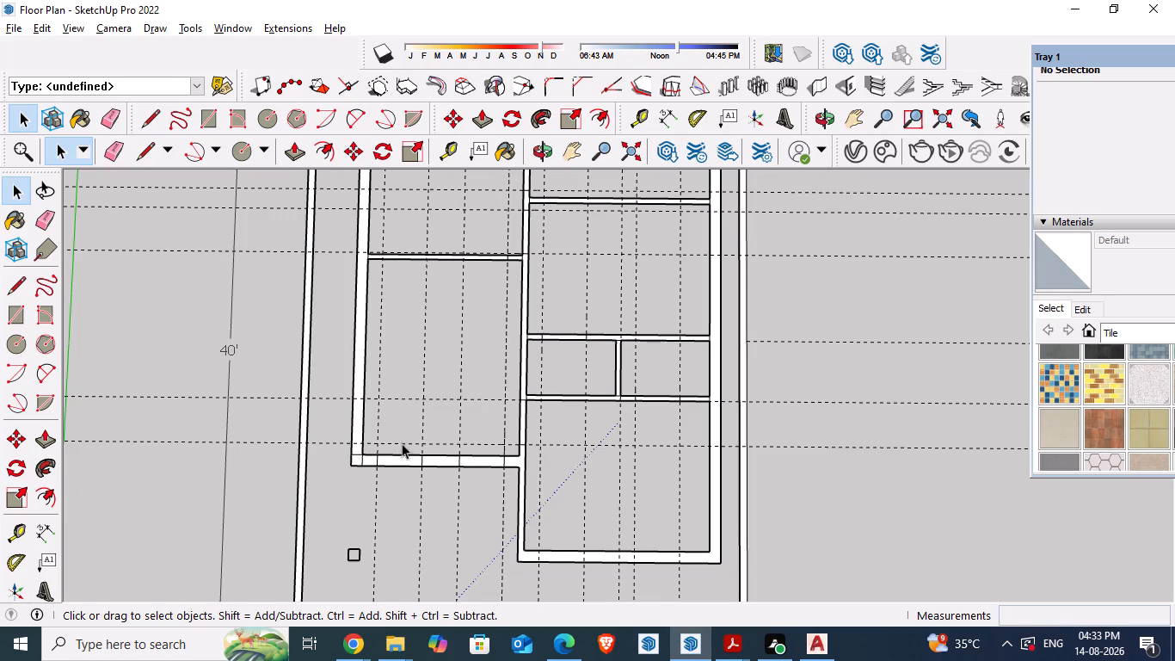
scroll(402, 445, "down", 4)
scroll(671, 434, "up", 4)
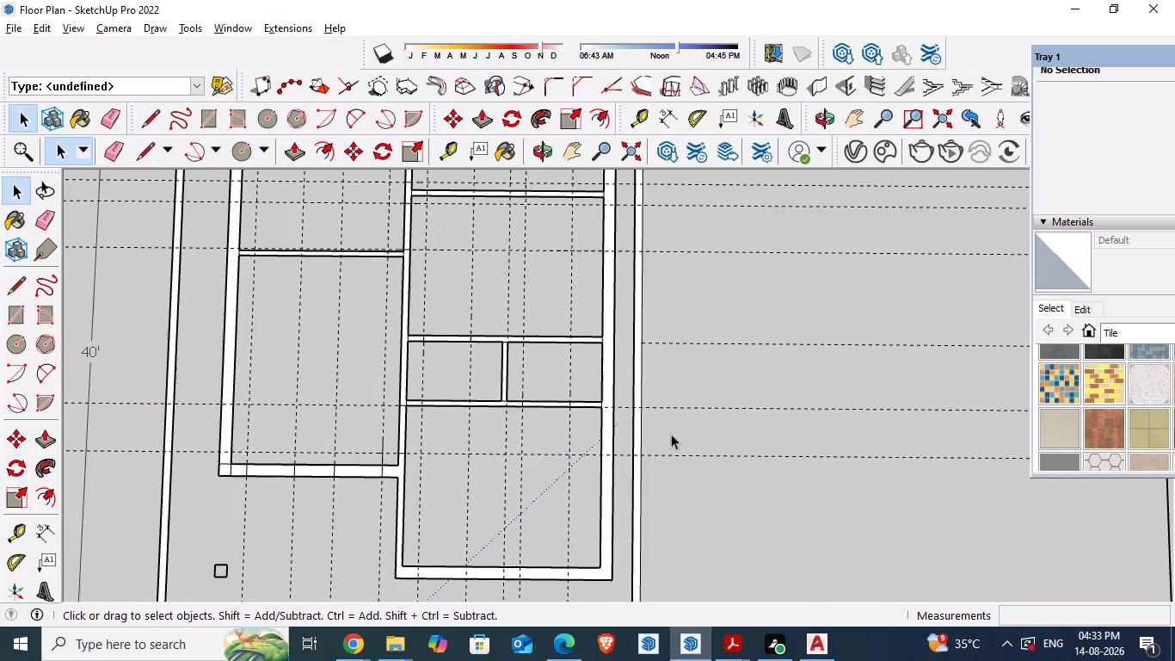
key("alt+Tab")
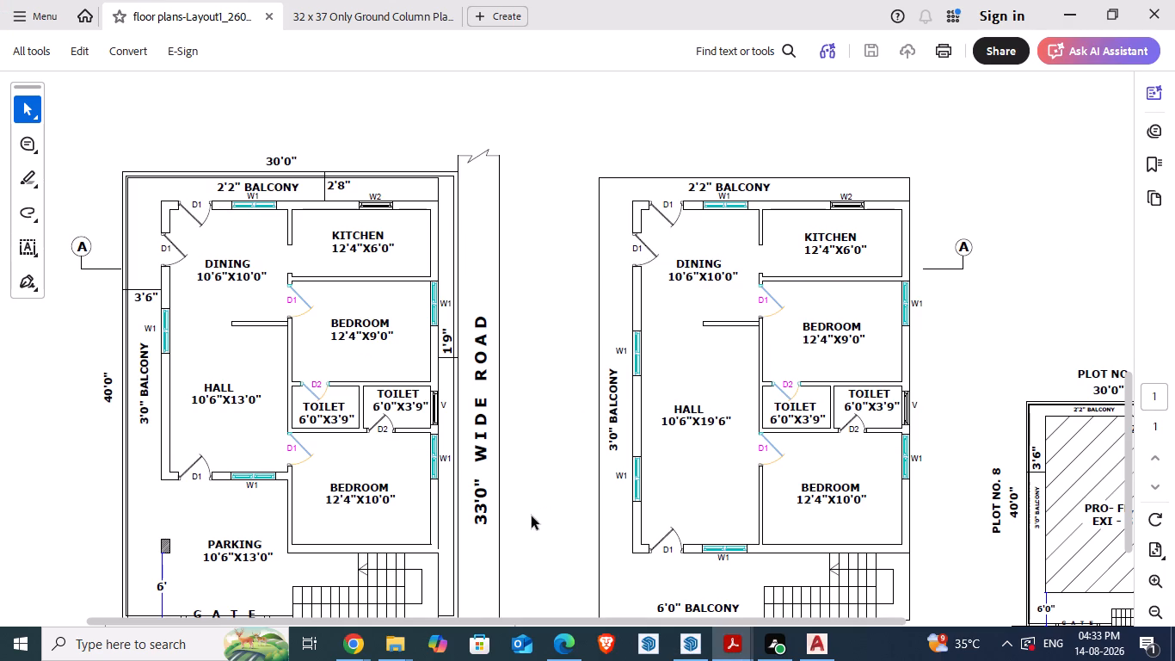
key("alt+Tab")
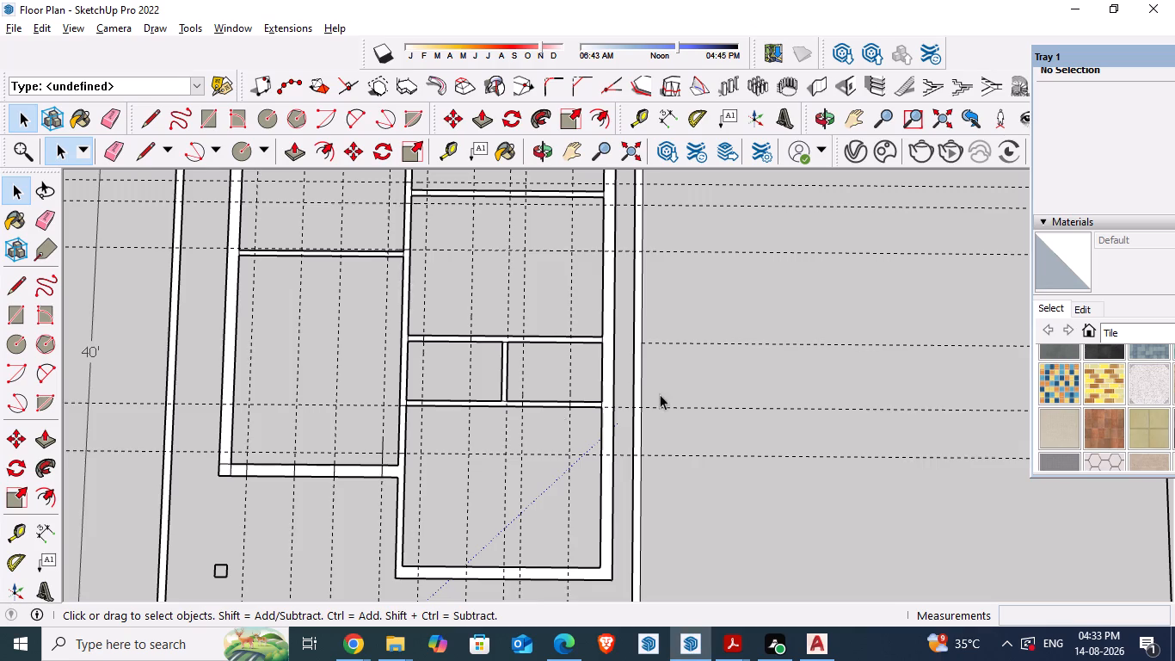
Add a guide 6" into the 12'4"x10'0" bedroom from the existing guide along its wall with the toilets.
scroll(630, 407, "up", 6)
key("t")
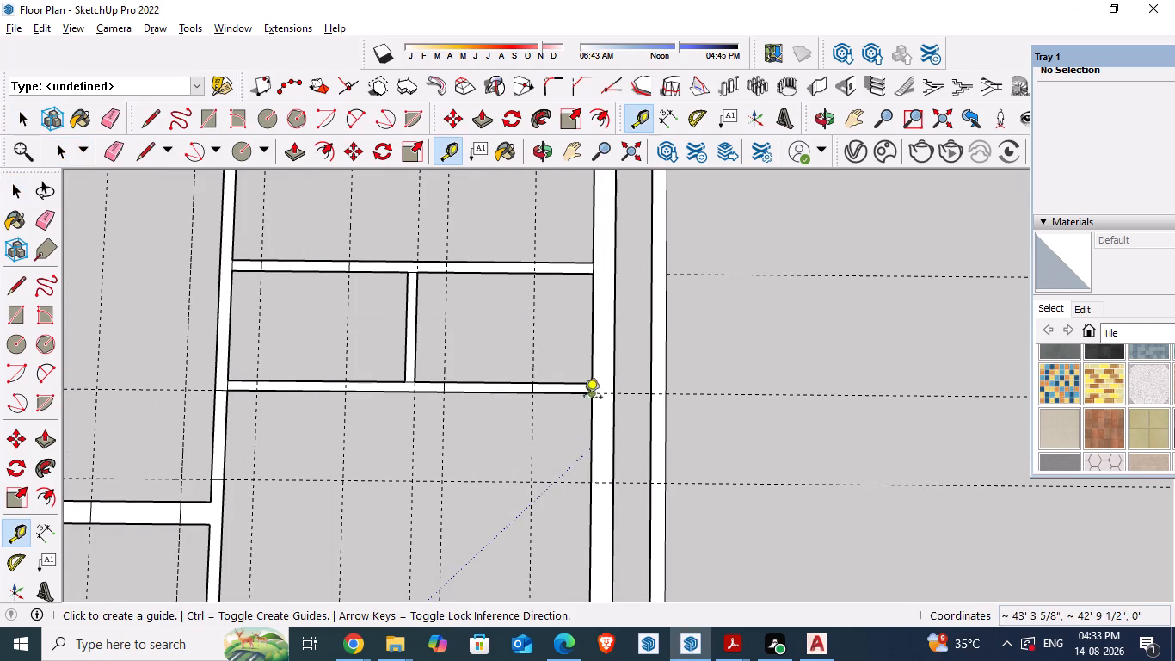
left_click(626, 398)
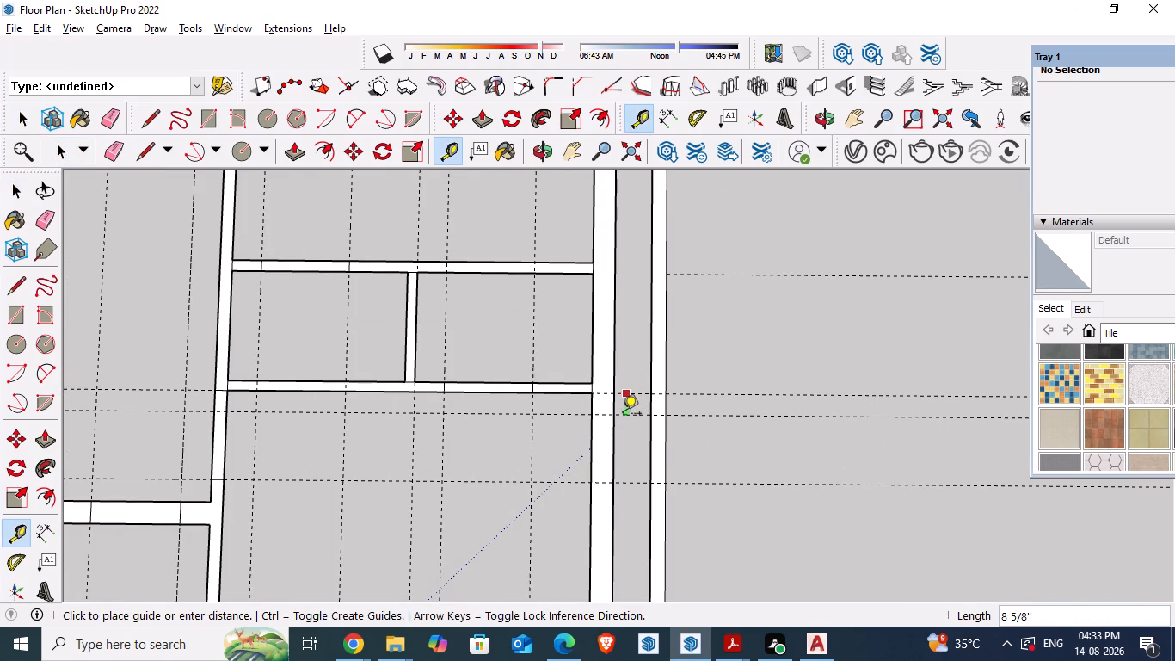
key("0")
key("BackSpace")
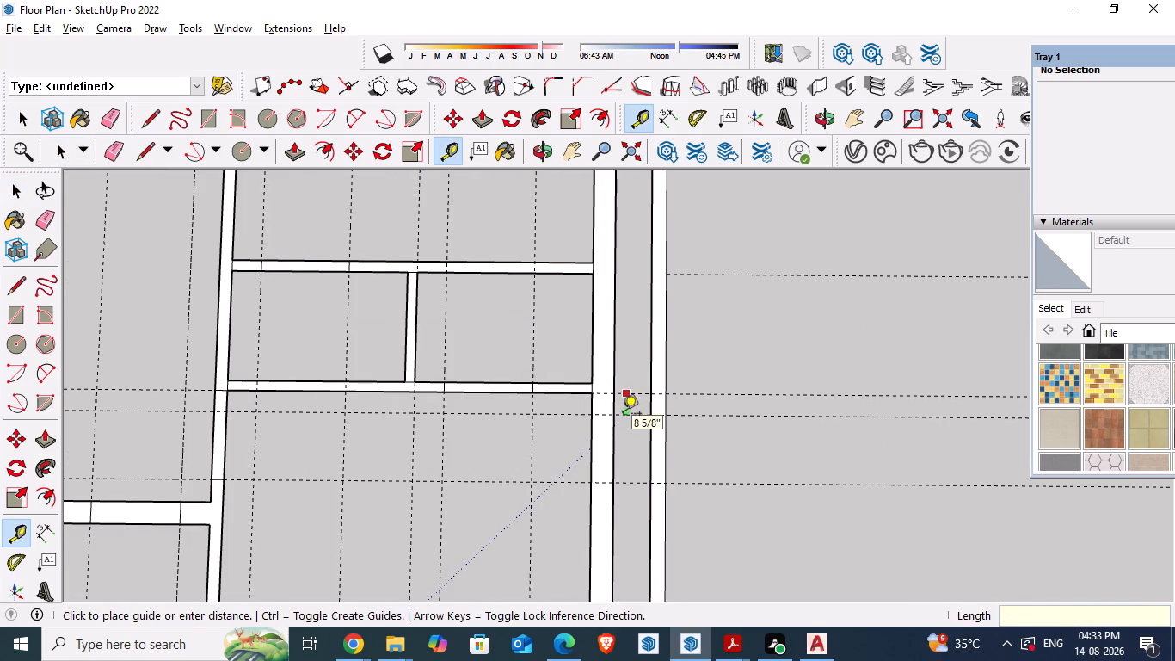
key("6")
key("shift+quotedbl")
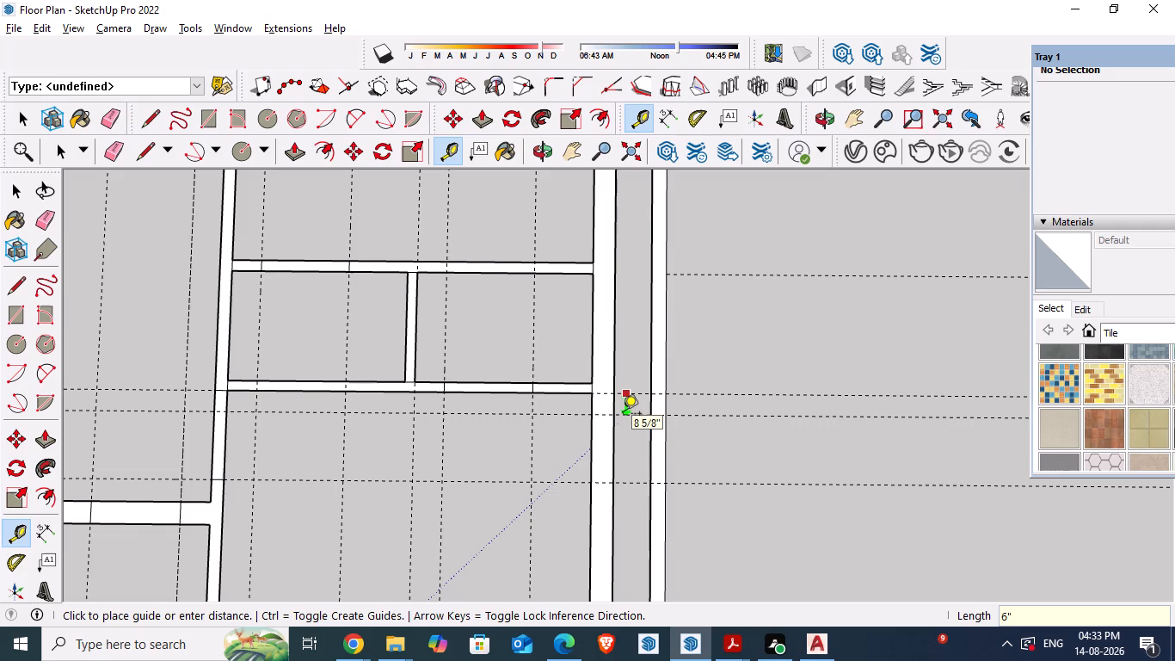
key("Return")
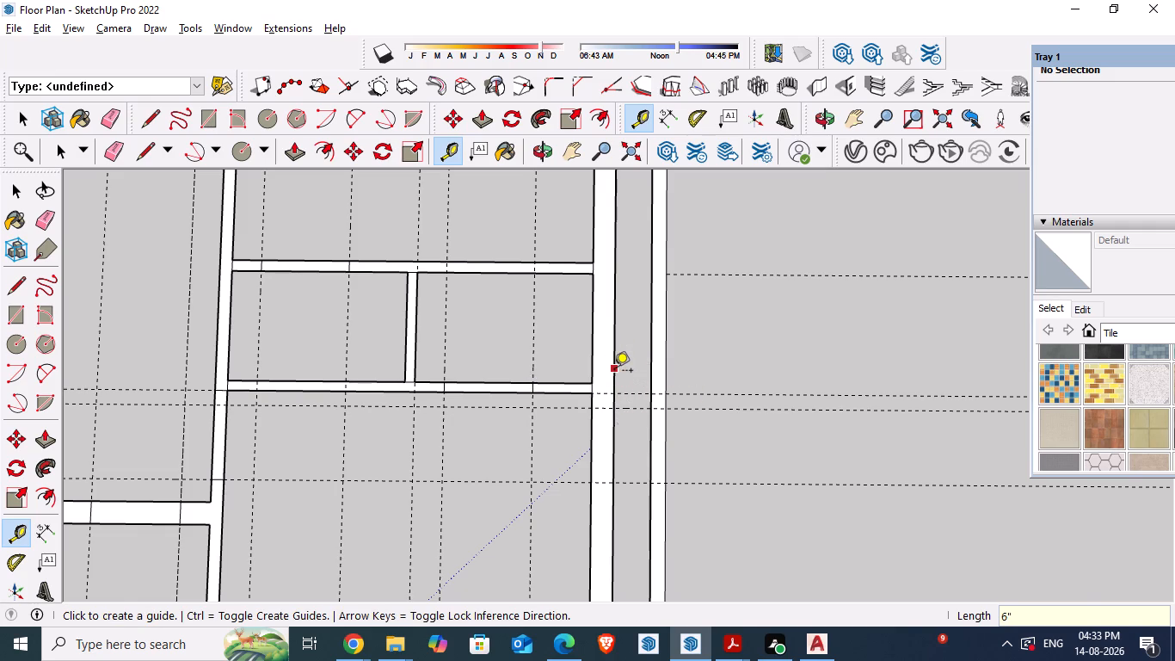
Check the toilet ventilator in the reference PDF and add a guide 6" into the road-side toilet from its bedroom-side wall's inner face.
key("alt+Tab")
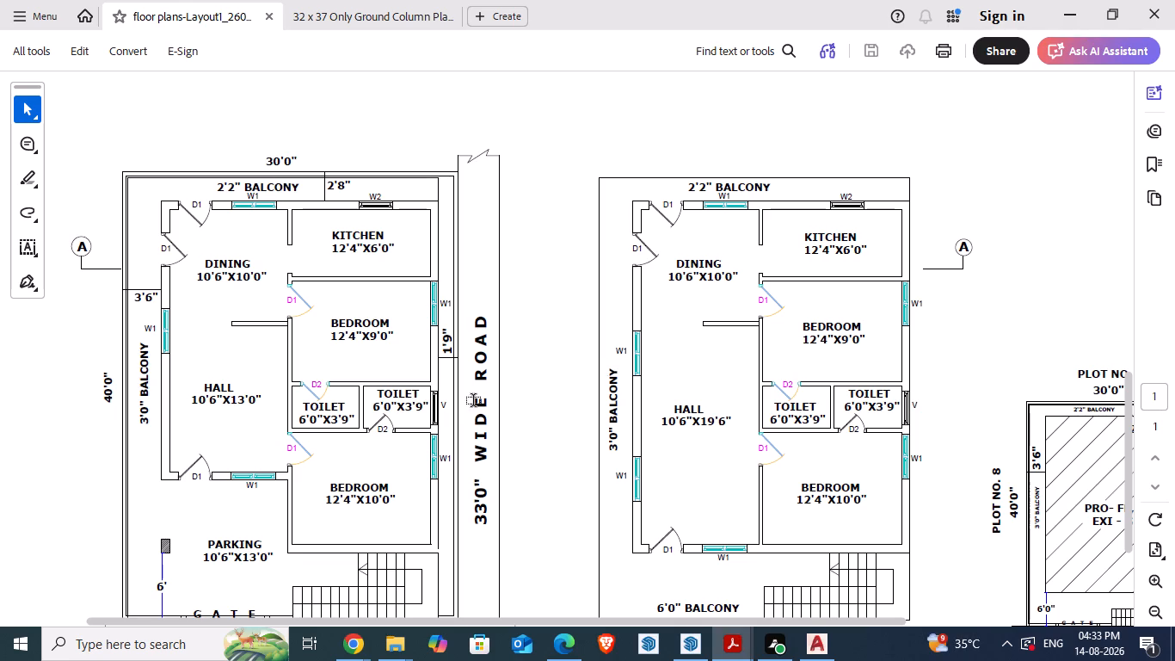
key("alt+Tab")
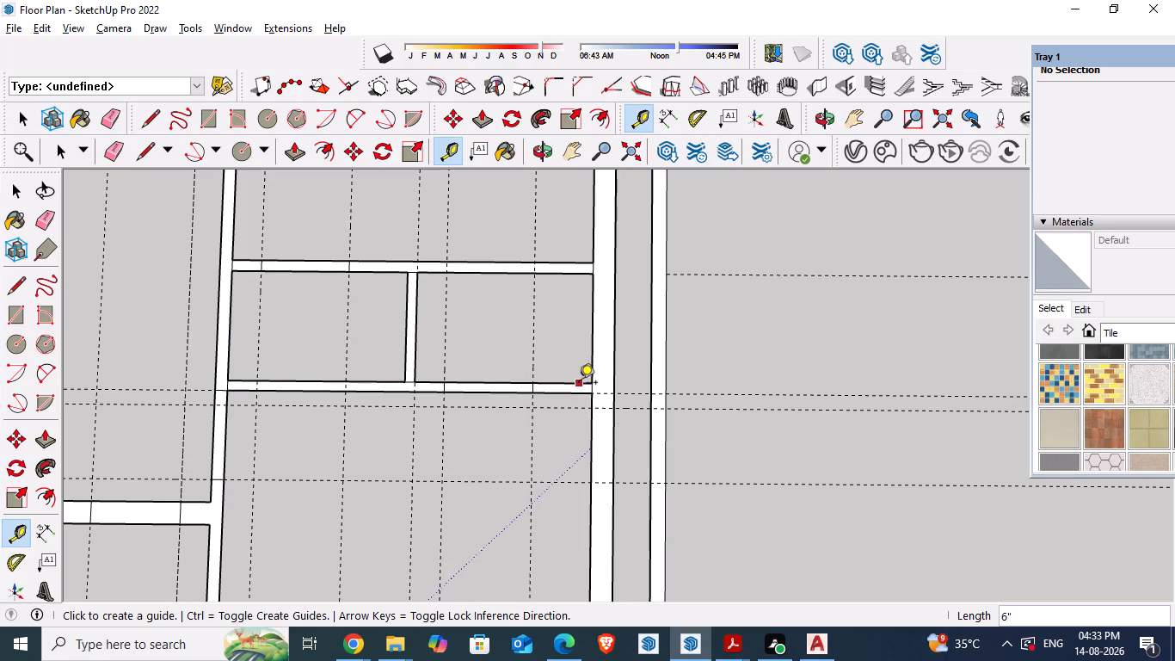
left_click(579, 384)
key("6")
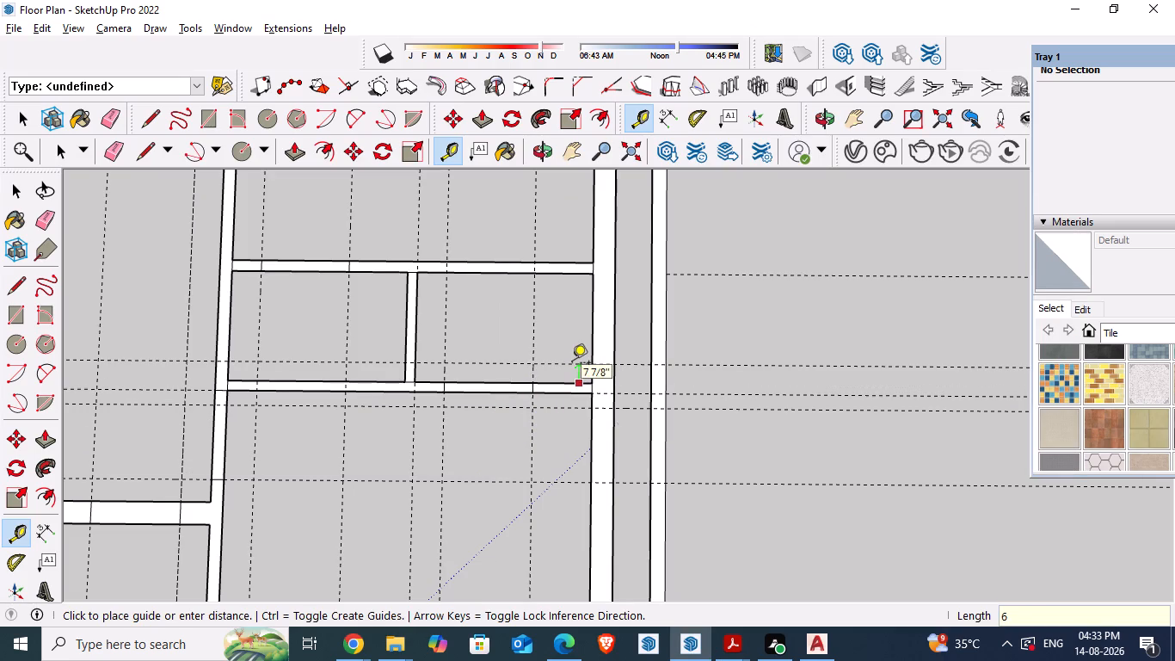
key("shift+quotedbl")
key("Return")
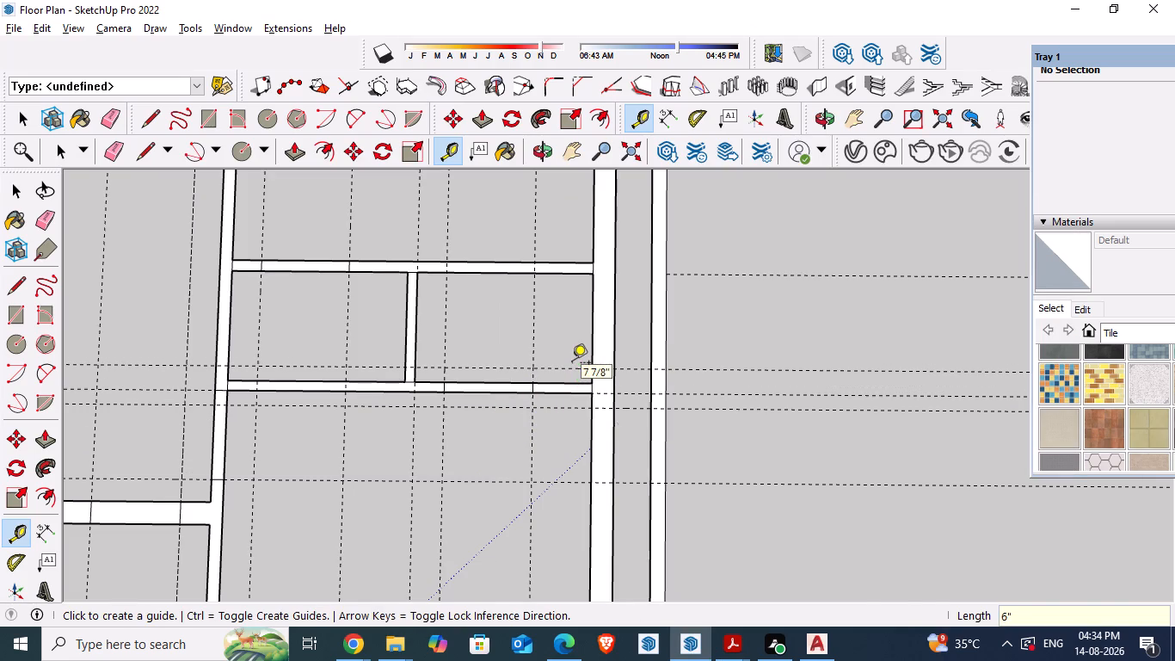
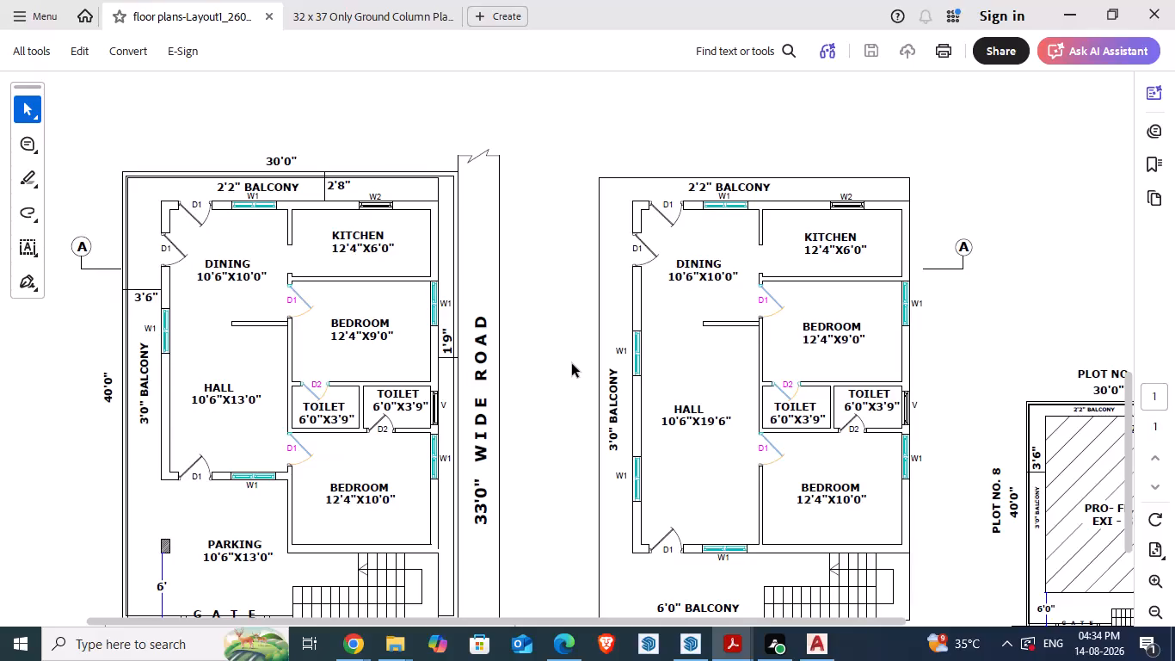
In the SketchUp floor plan, place a horizontal guide 2'6" above the lower guide in the toilet beside the outer wall.
key("alt+Tab")
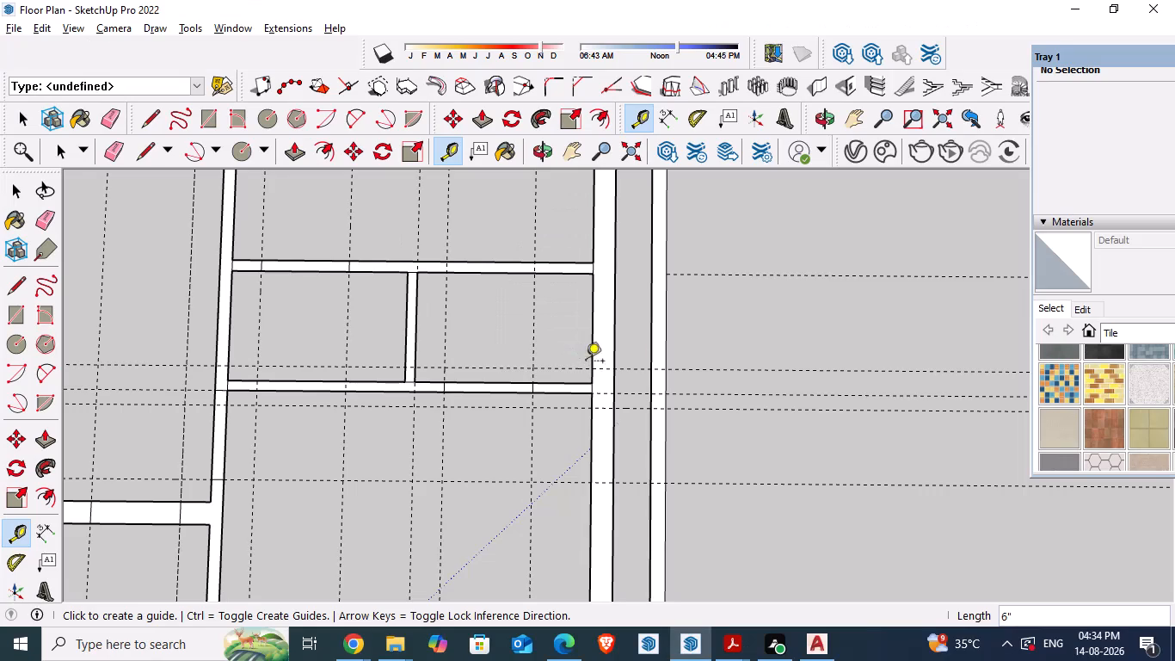
left_click(574, 367)
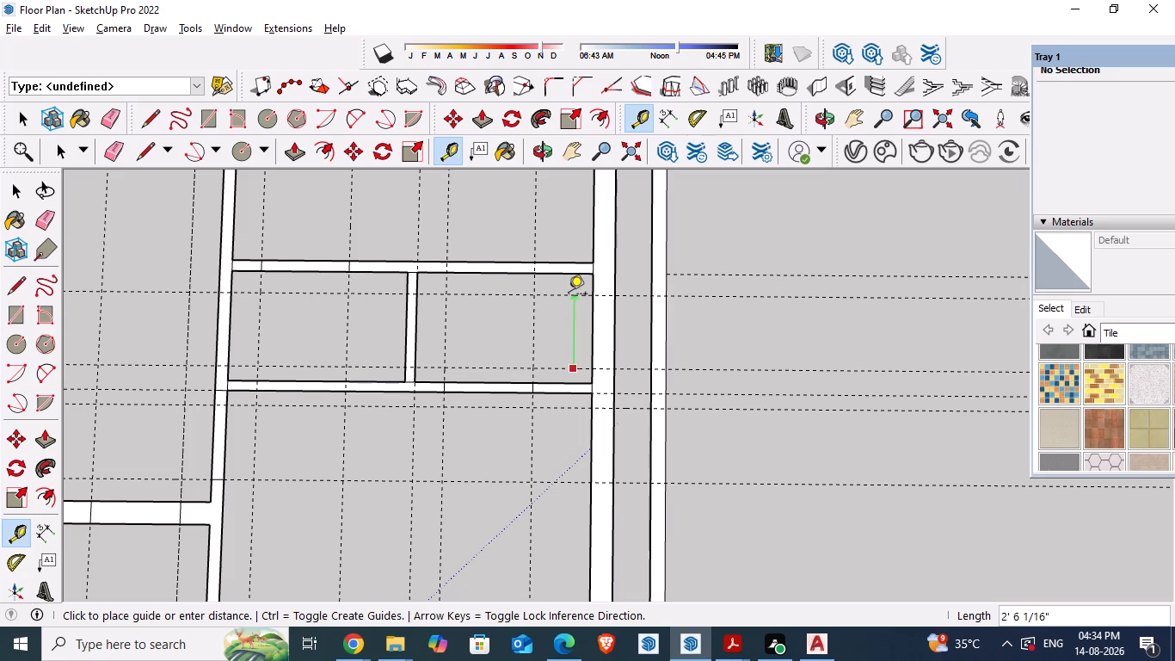
type("2'")
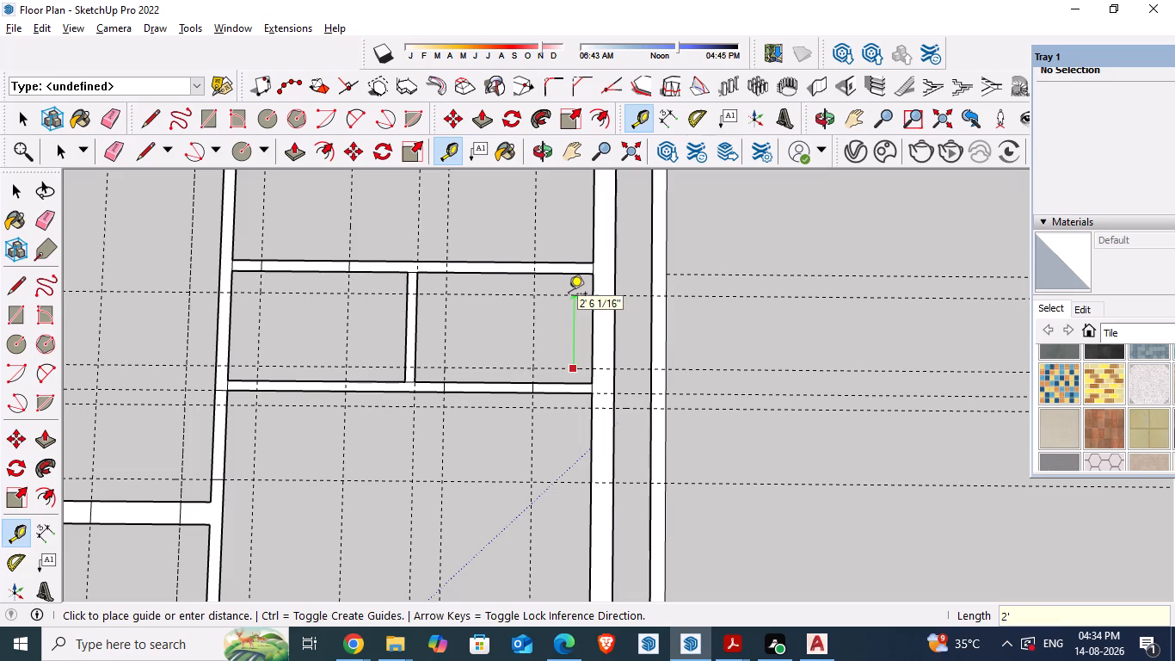
key("6")
key("shift+quotedbl")
key("Return")
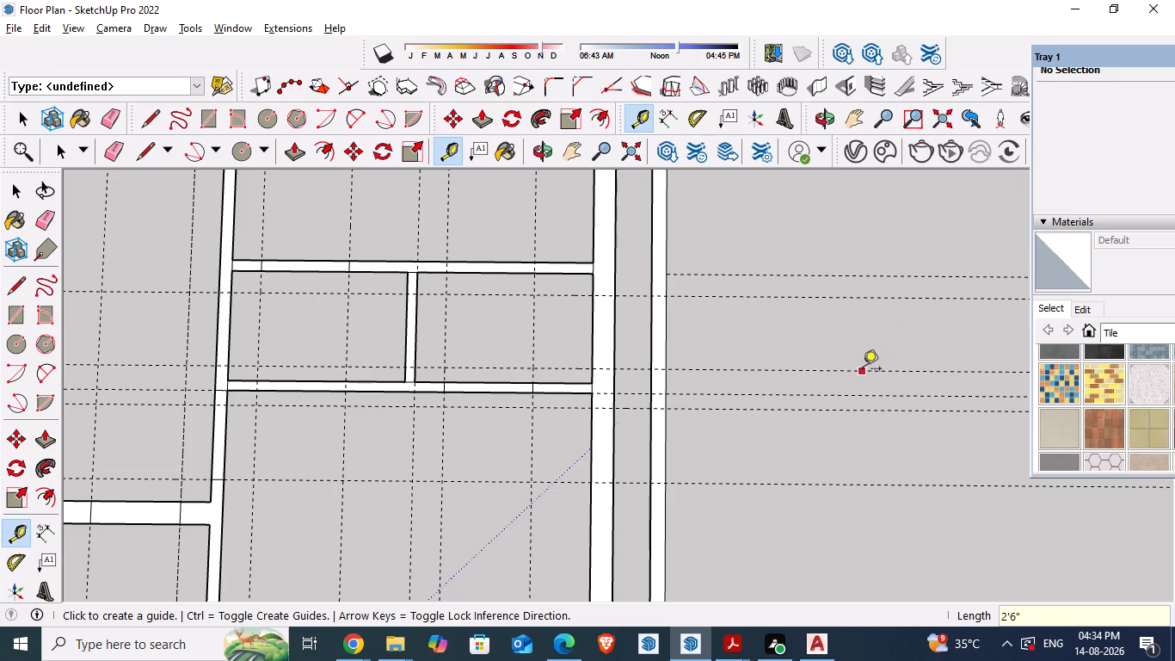
Draw two 9" lines across the outer wall at the toilet's two guides to mark the ventilator opening.
key("space")
key("l")
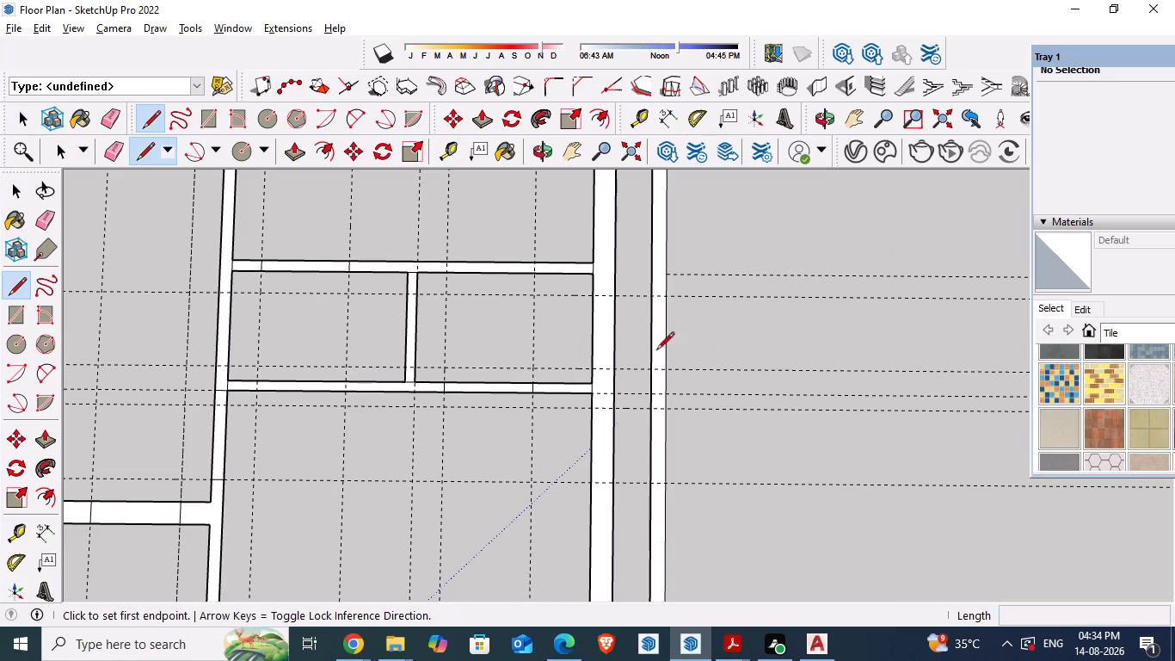
left_click(613, 368)
left_click(592, 369)
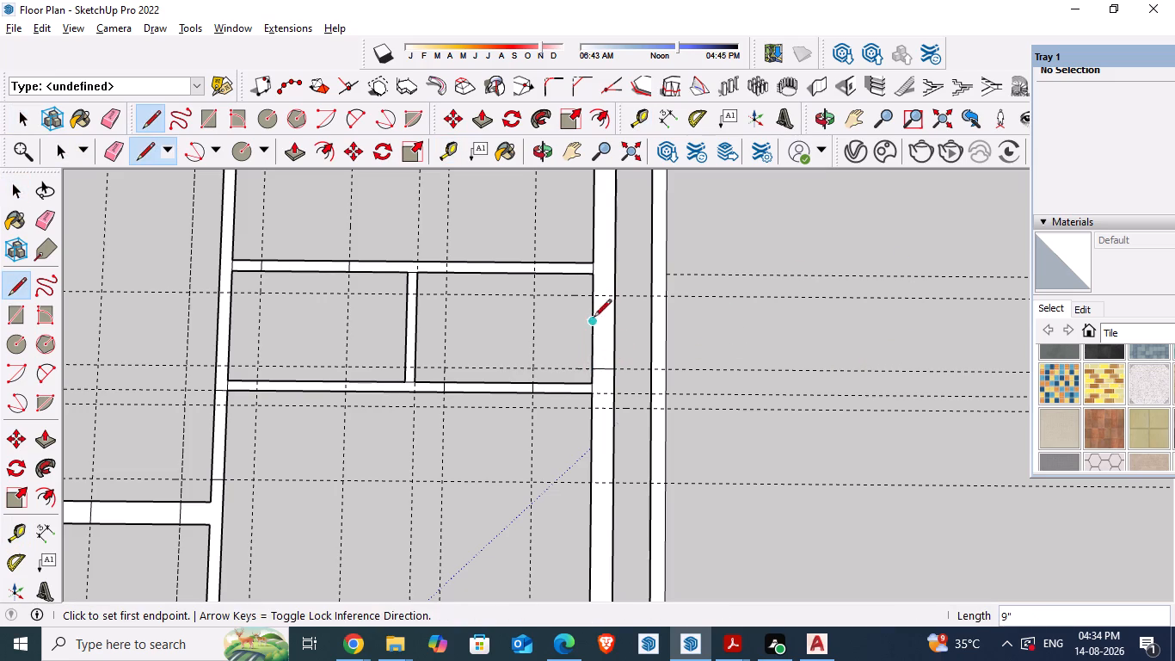
left_click(592, 293)
left_click(610, 293)
key("space")
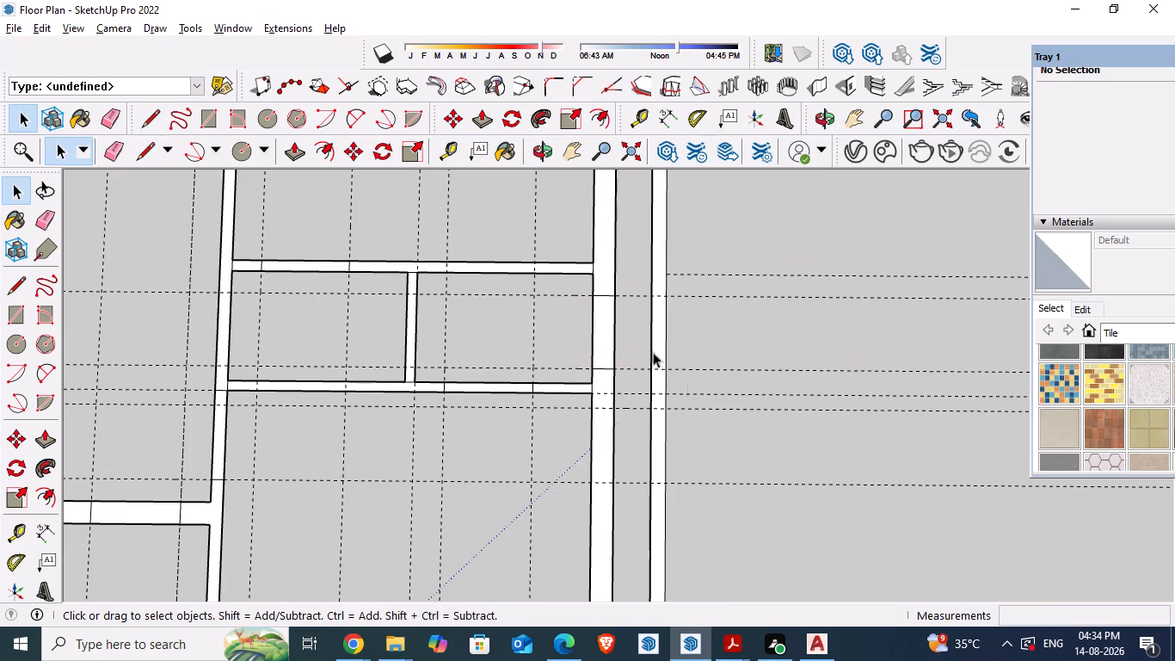
Compare the modelled plan with the PDF floor plan to check the W1 window in the 12'4"X9'0" bedroom's outer wall.
scroll(734, 361, "down", 9)
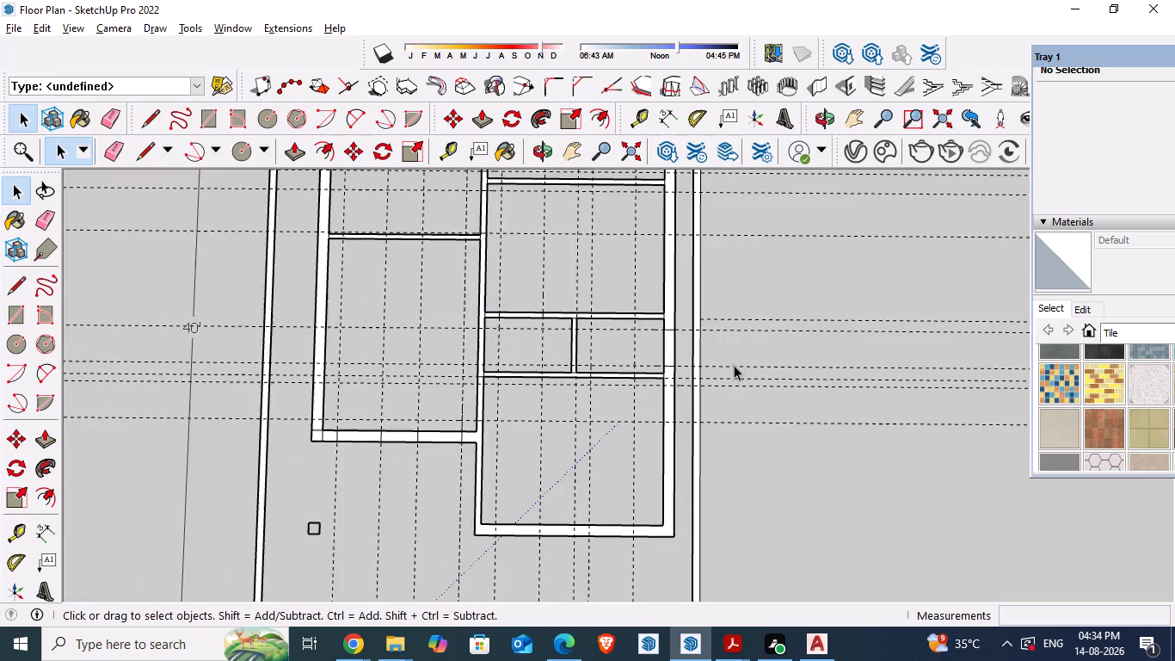
scroll(734, 365, "down", 5)
scroll(805, 355, "up", 4)
key("alt+Tab")
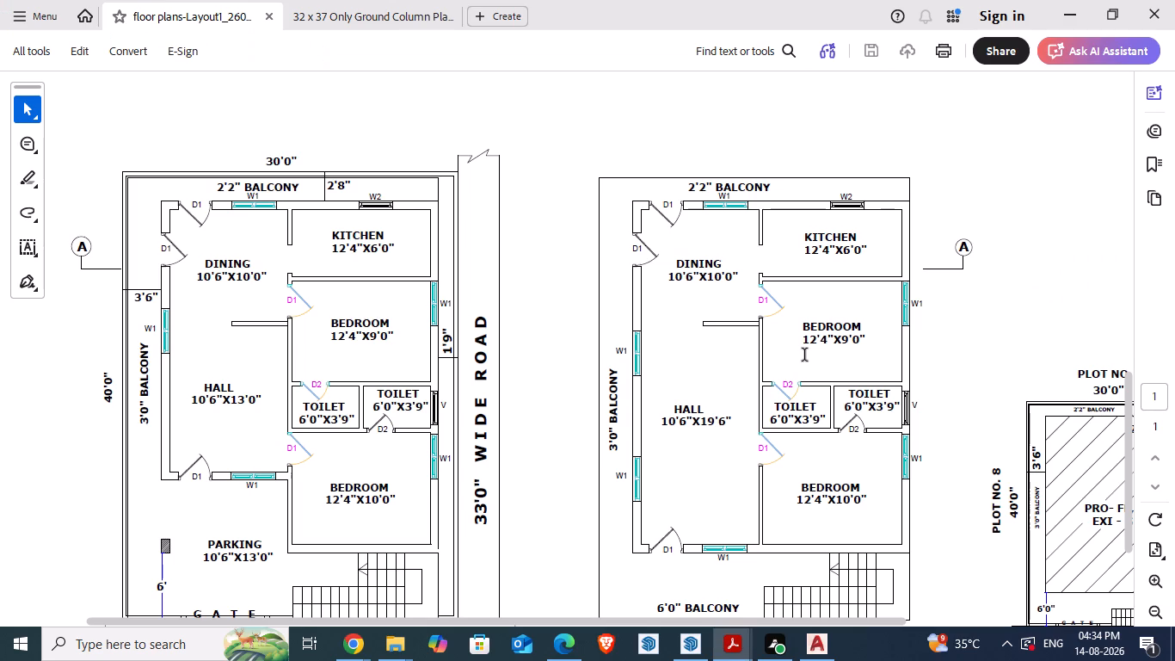
key("alt+Tab")
scroll(665, 226, "up", 1)
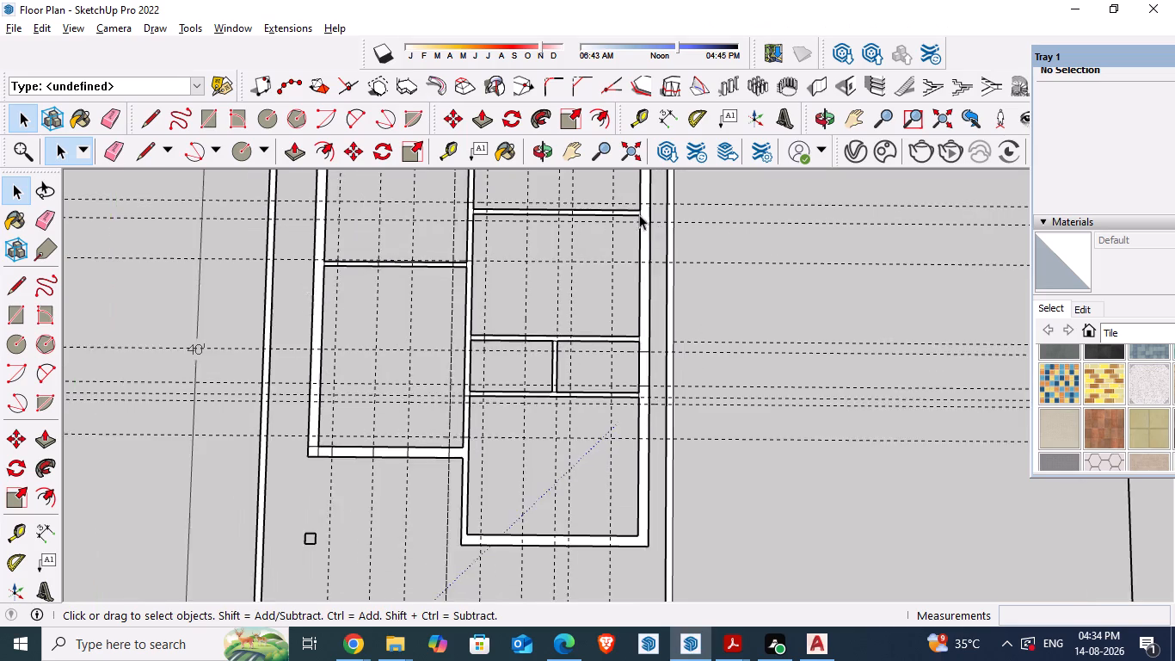
scroll(639, 214, "up", 1)
scroll(637, 238, "down", 8)
scroll(613, 173, "up", 4)
key("alt+Tab")
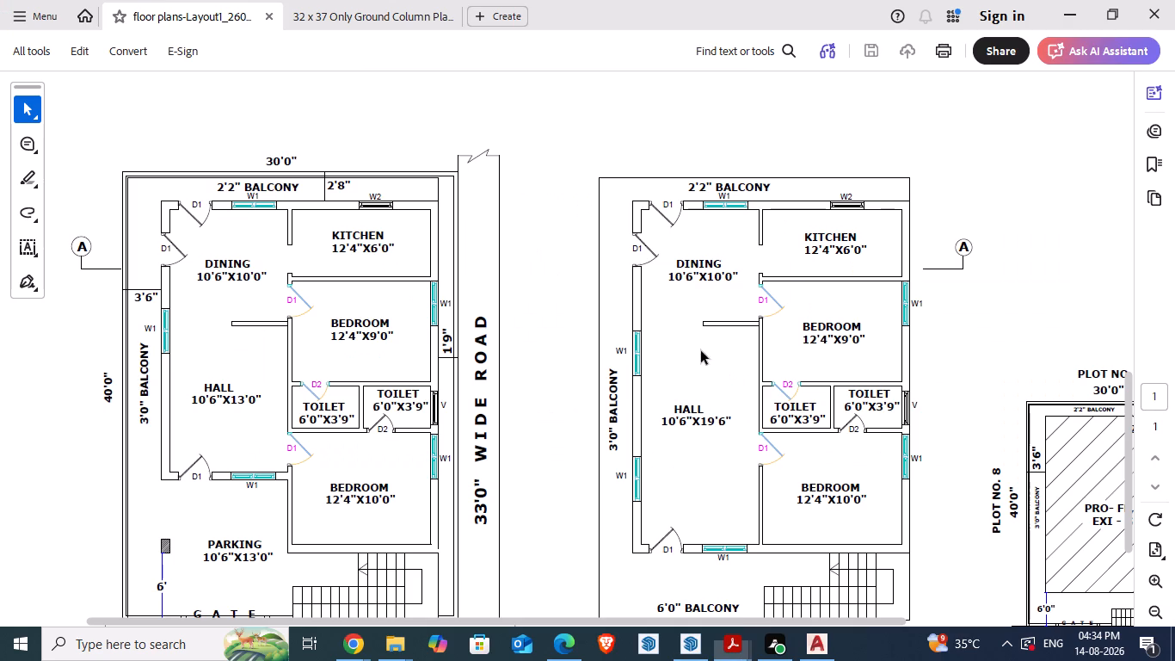
key("alt+Tab")
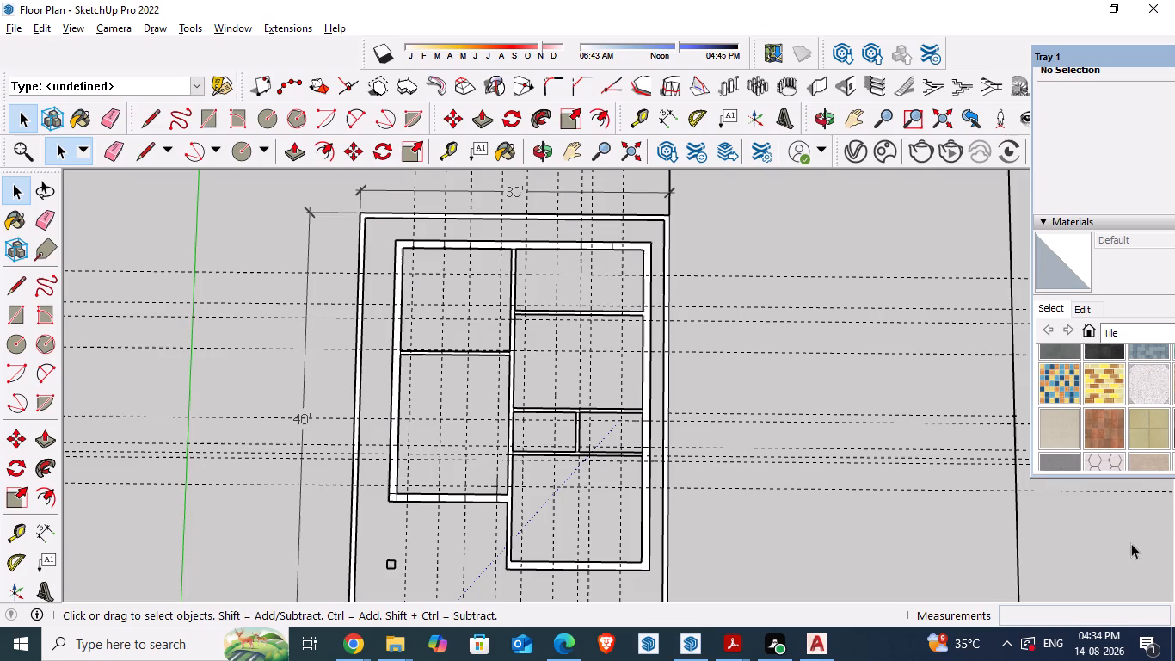
key("alt+Tab")
scroll(993, 343, "up", 1)
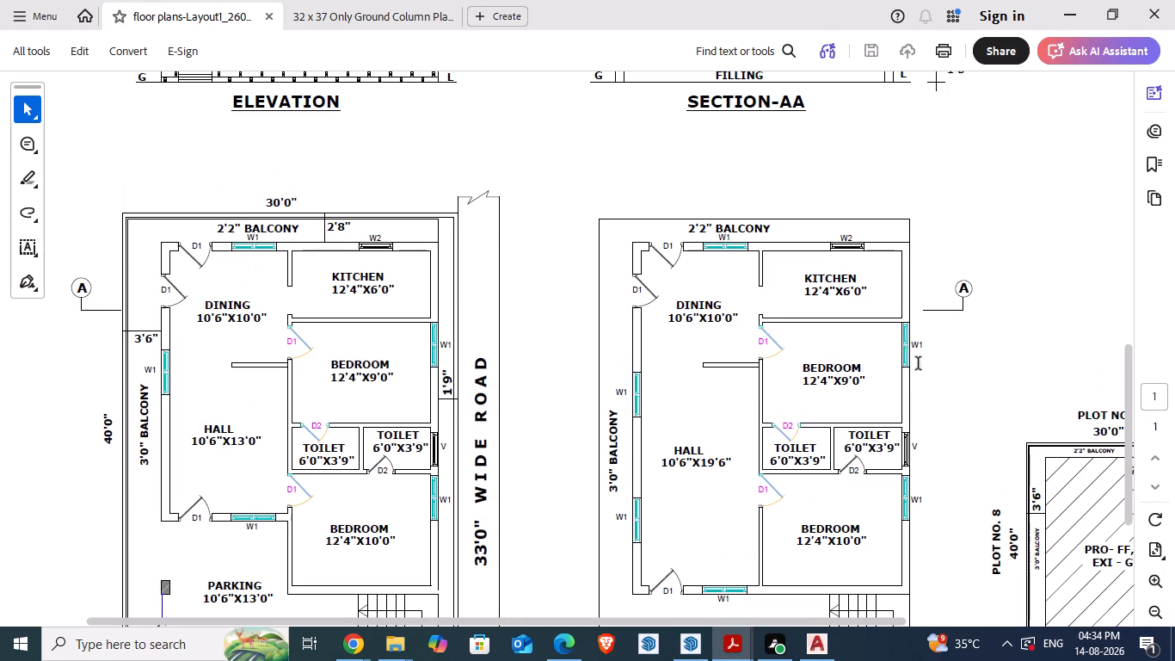
key("alt+Tab")
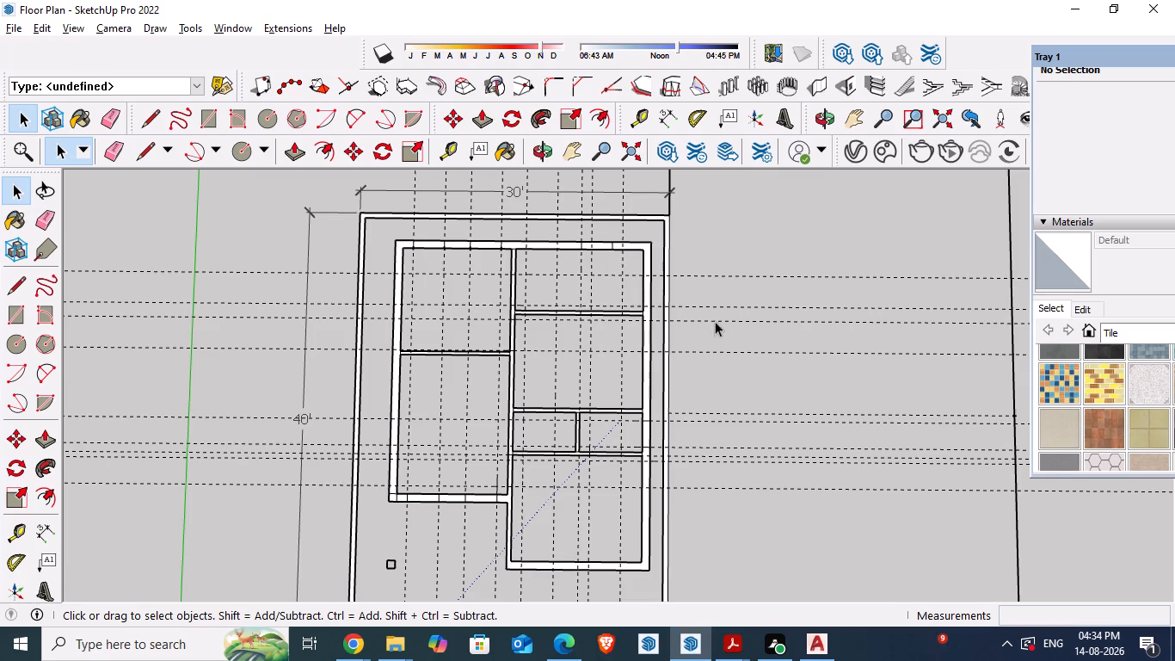
Measure the offset from the kitchen–bedroom partition to the guide just below it, near the outer wall.
scroll(667, 328, "up", 6)
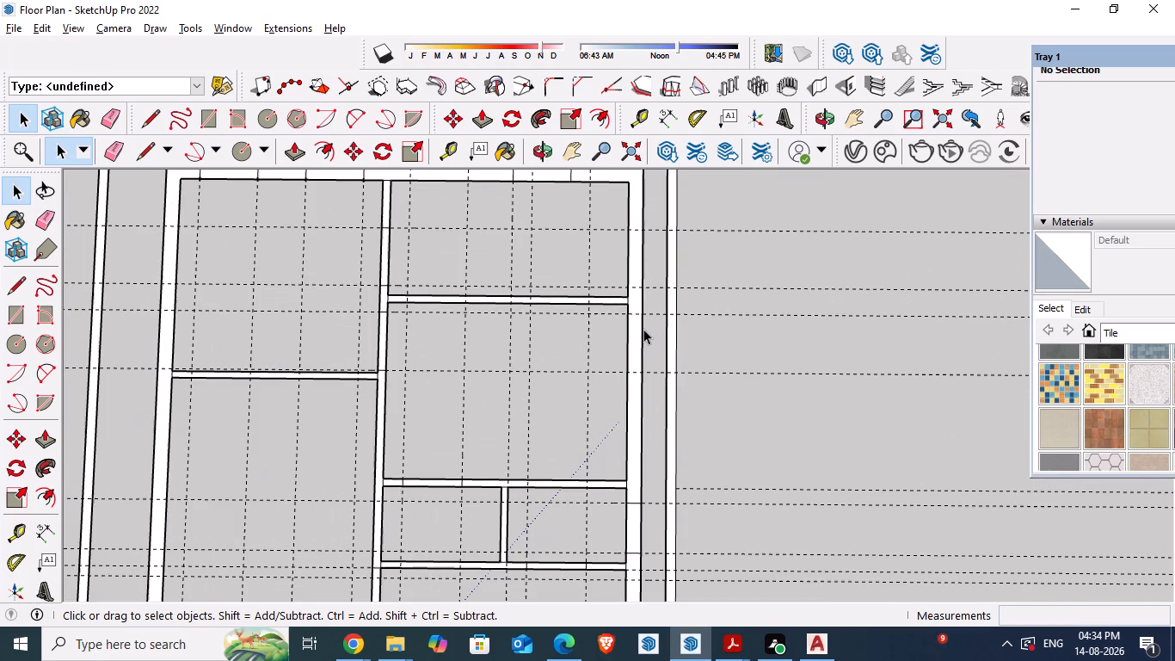
key("t")
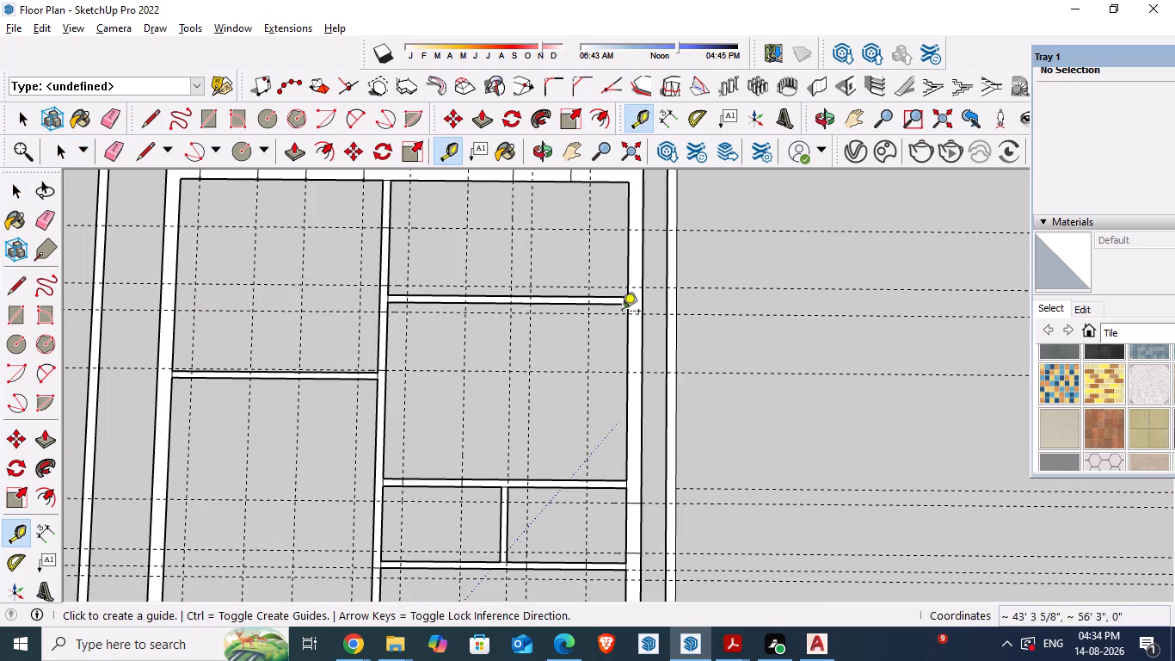
left_click(620, 307)
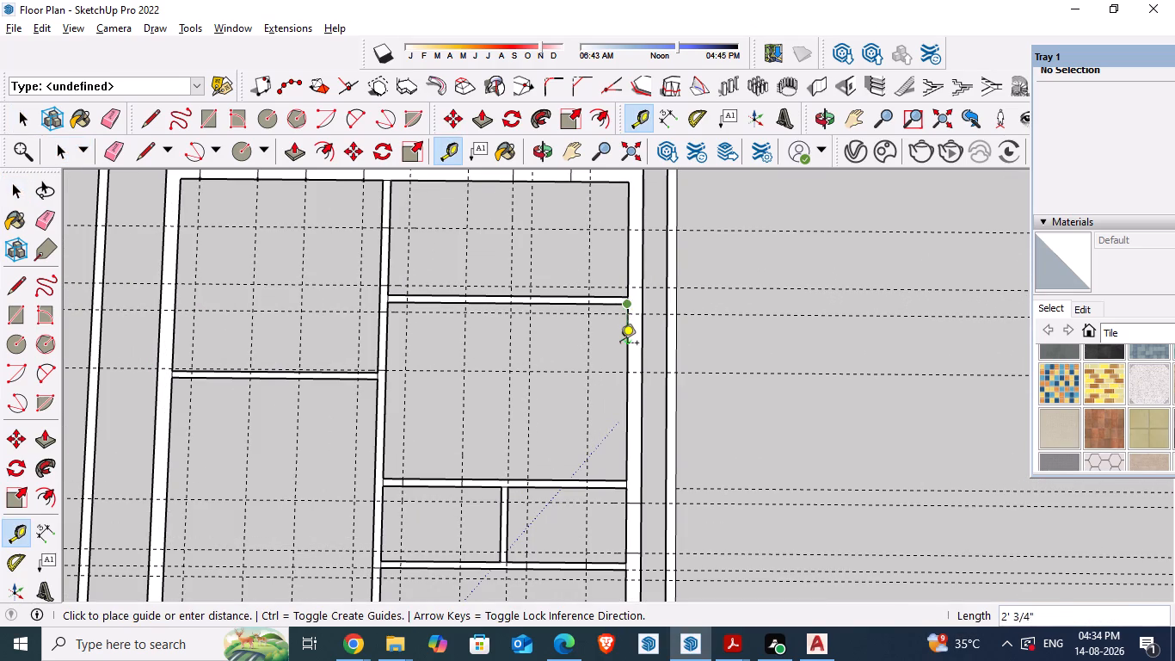
key("space")
scroll(661, 305, "up", 4)
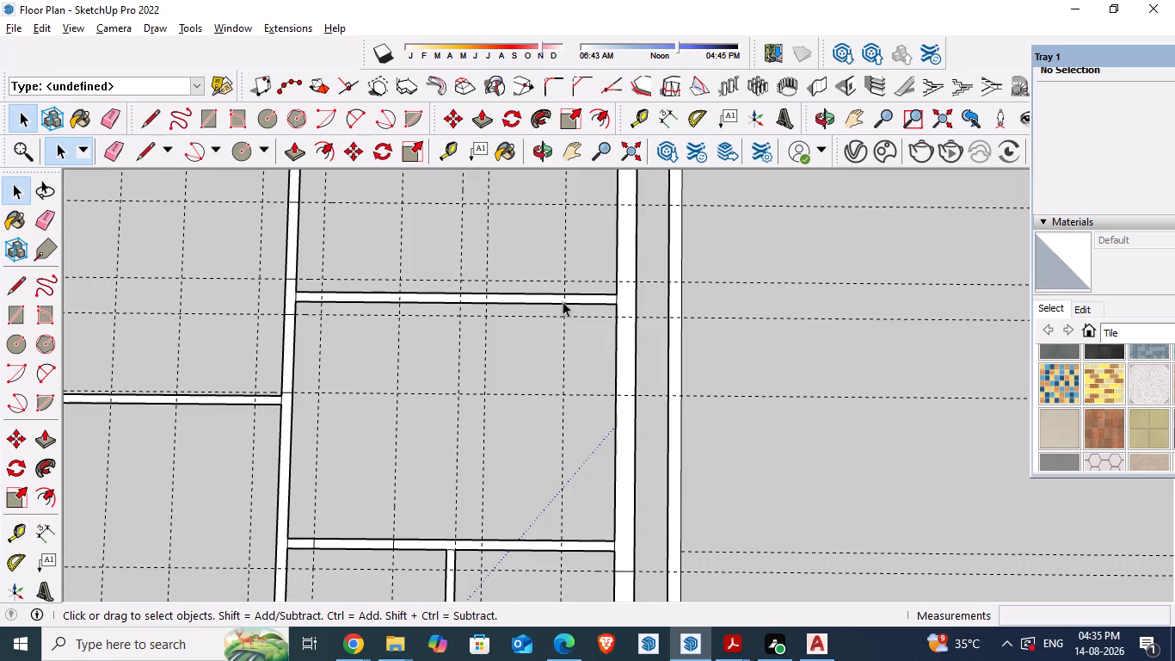
left_click(572, 301)
left_click(588, 341)
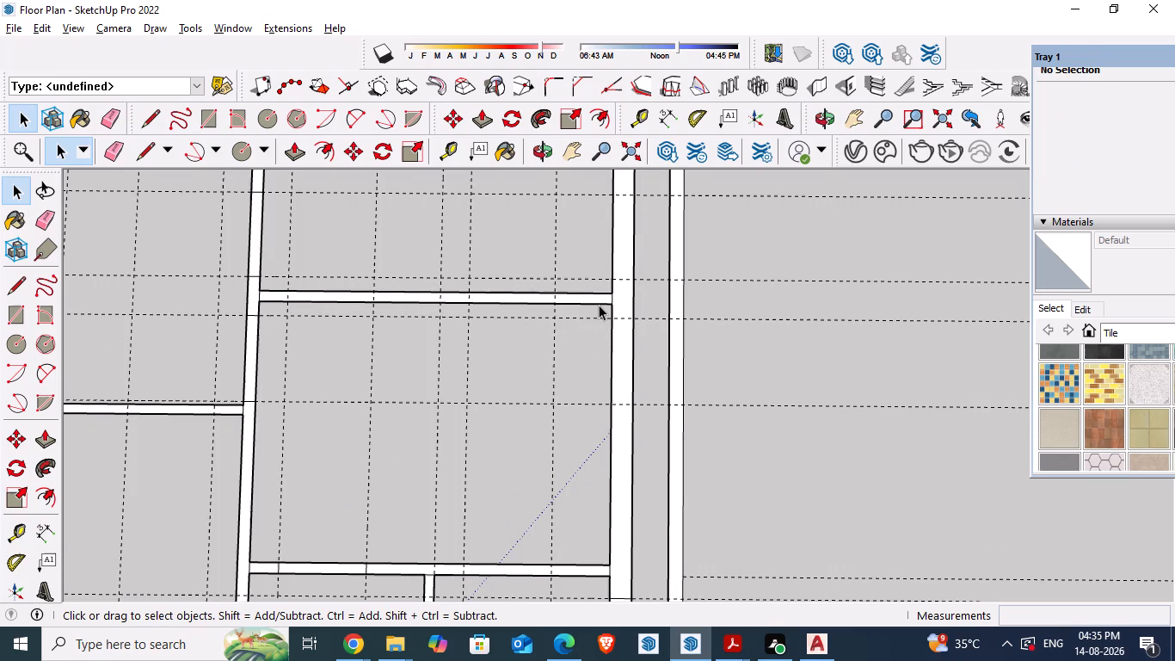
key("t")
left_click(599, 309)
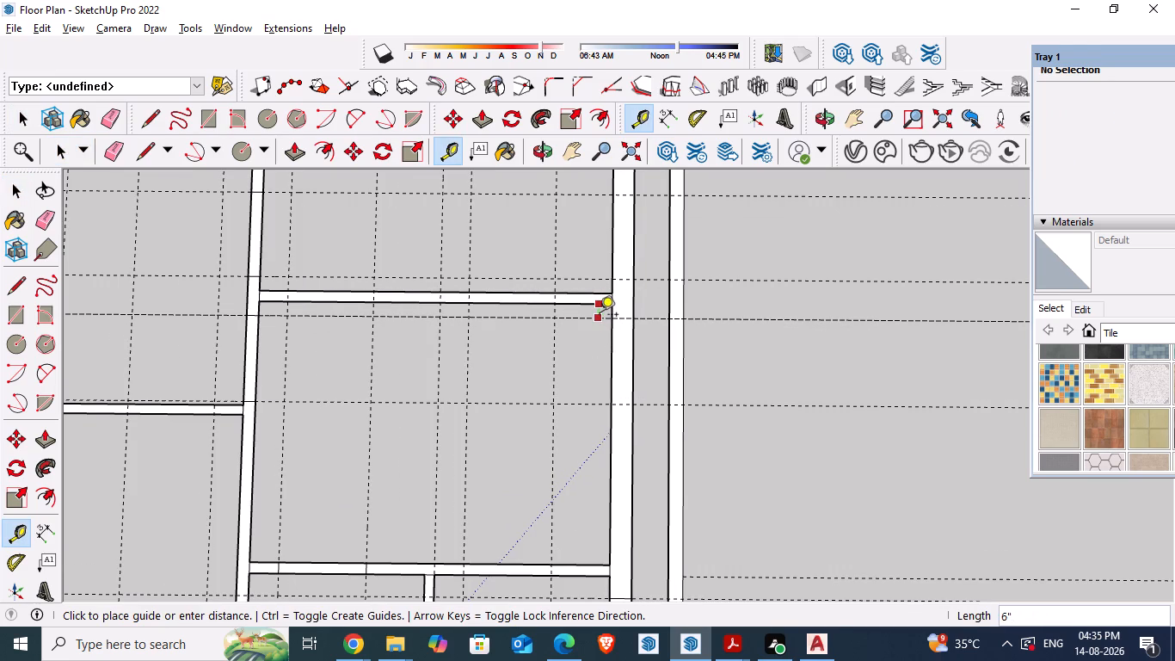
key("space")
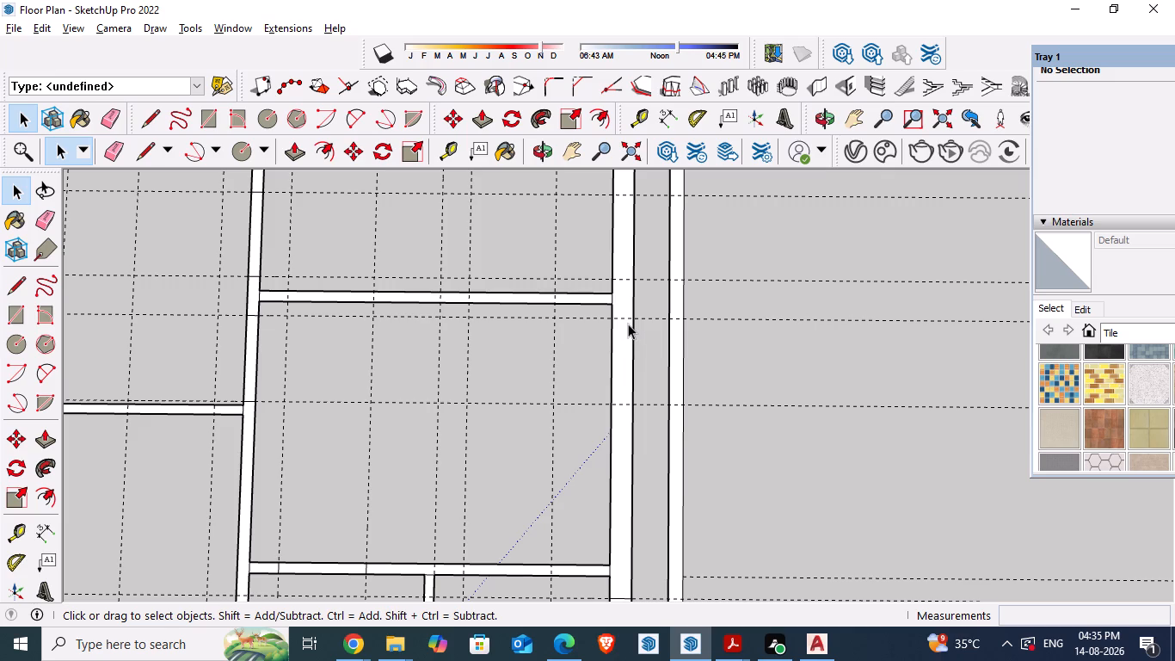
Draw two 9" lines across the outer wall of the 12'4"X9'0" bedroom at its guides to mark window W1.
key("l")
left_click(636, 318)
left_click(615, 322)
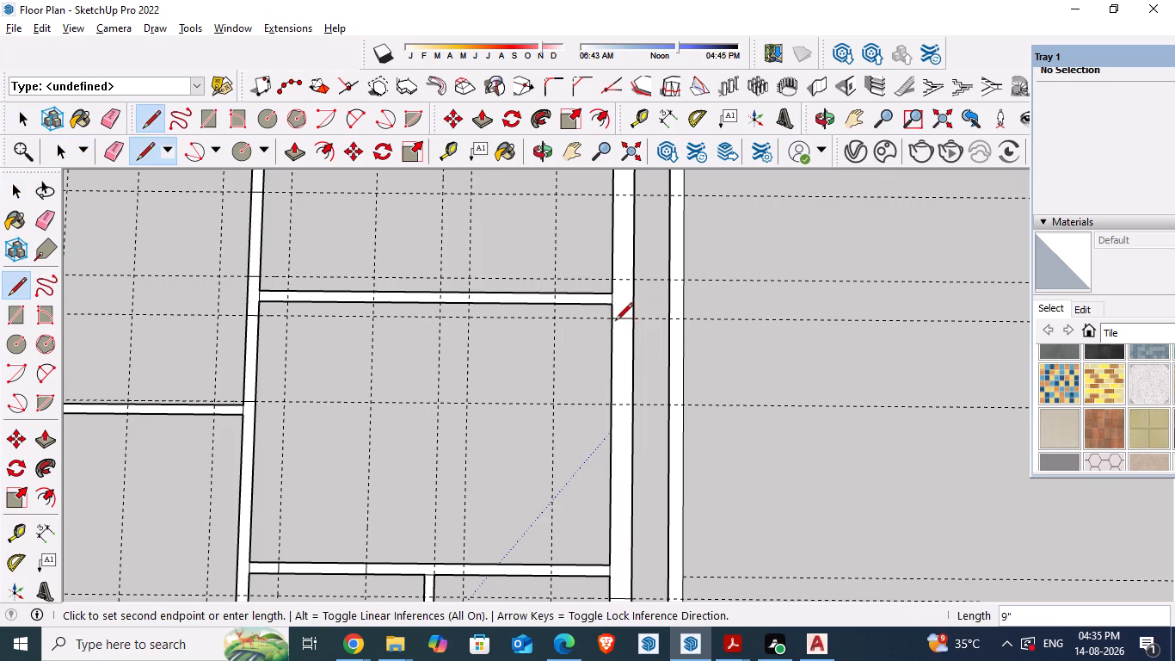
left_click(612, 405)
left_click(629, 405)
Measure the width of the window opening marked in the upper bedroom's outer wall.
key("t")
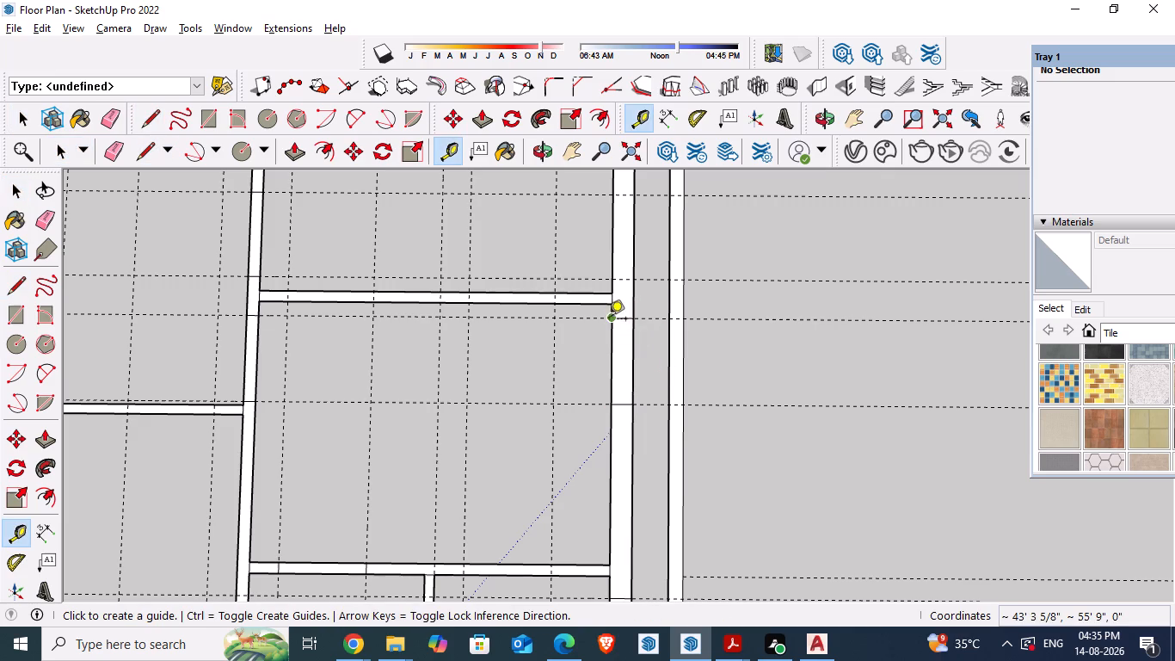
left_click(621, 319)
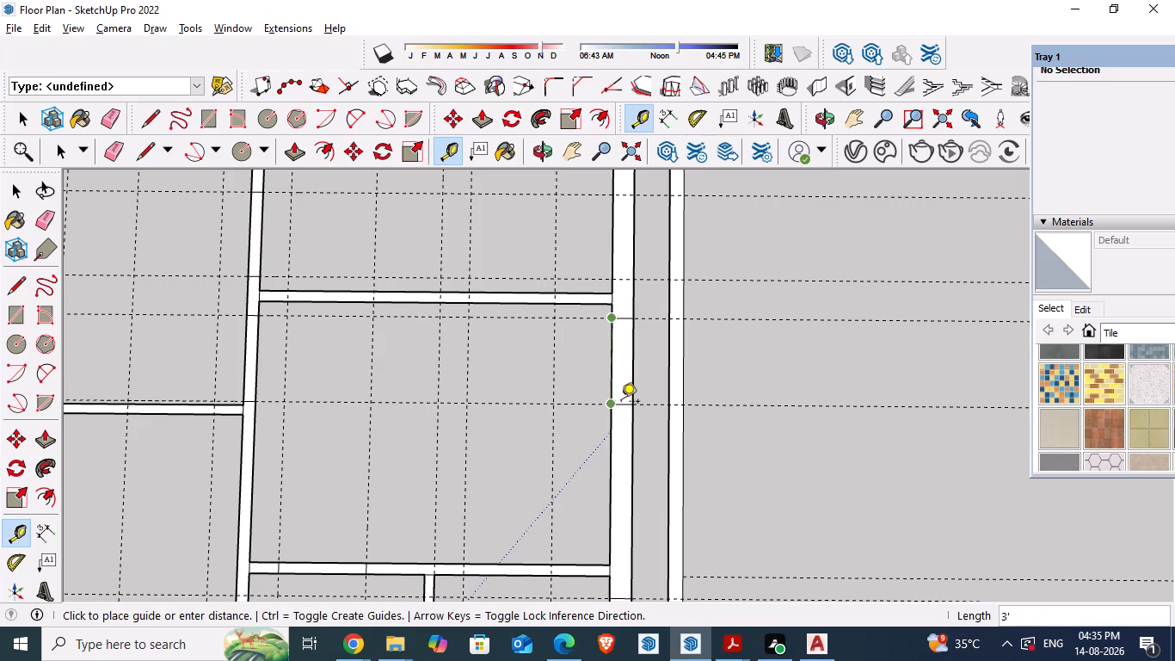
key("space")
Check the PDF plan and draw two 9" lines across the lower bedroom's outer wall at the guides to mark window W1.
scroll(607, 403, "down", 10)
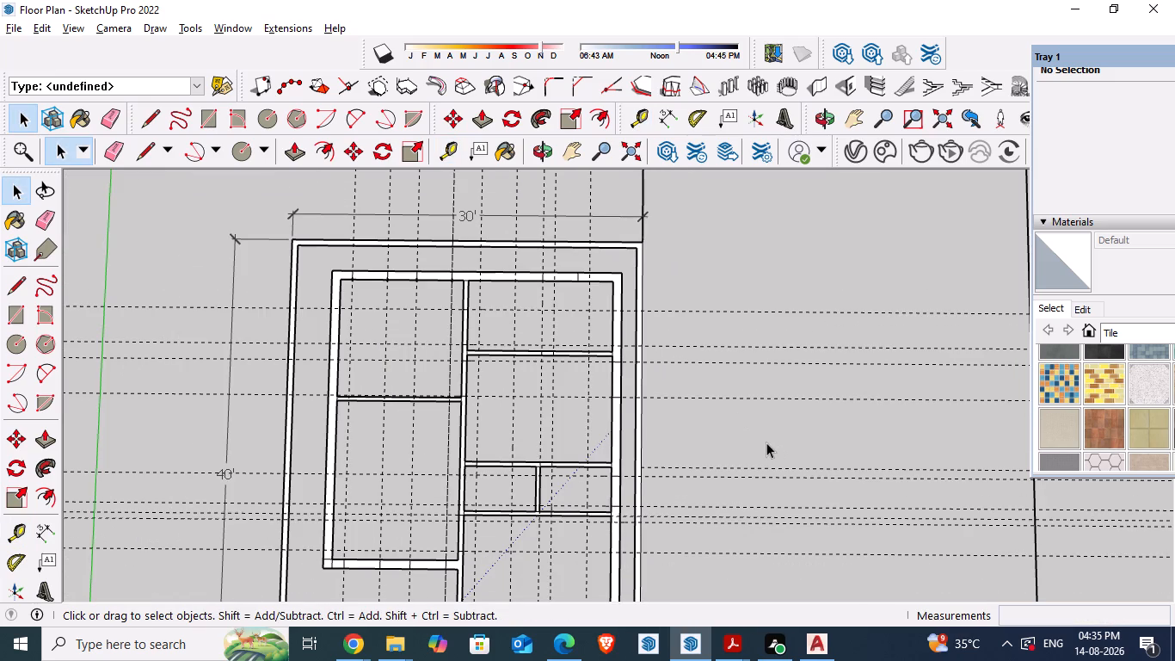
key("alt+Tab")
scroll(711, 415, "down", 1)
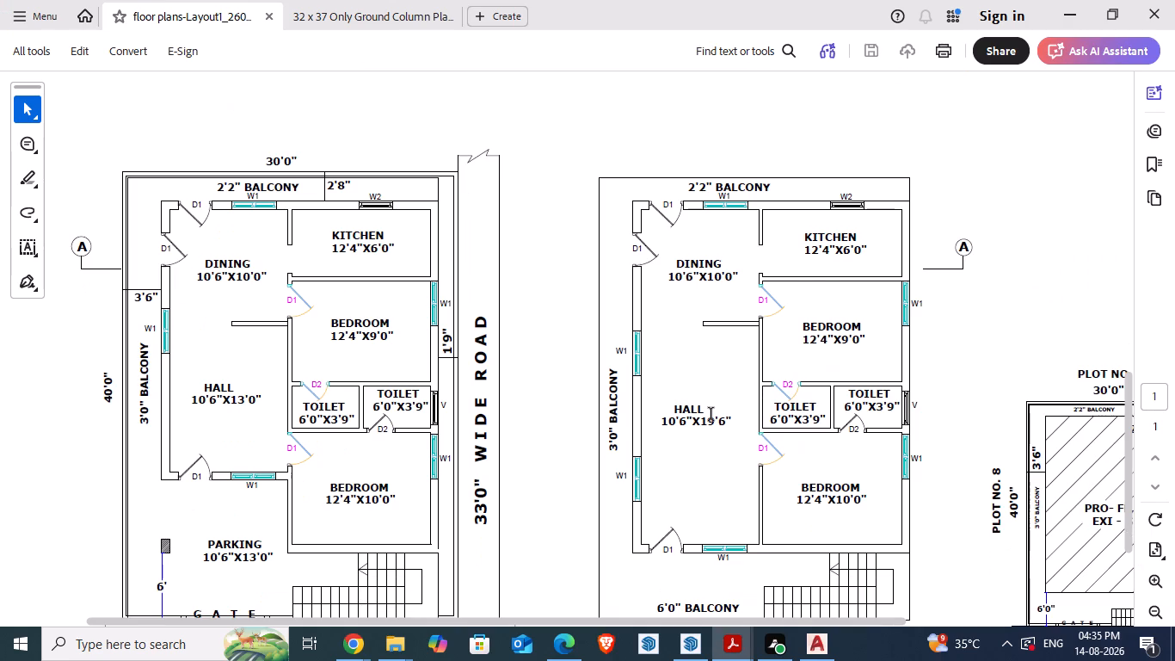
key("alt+Tab")
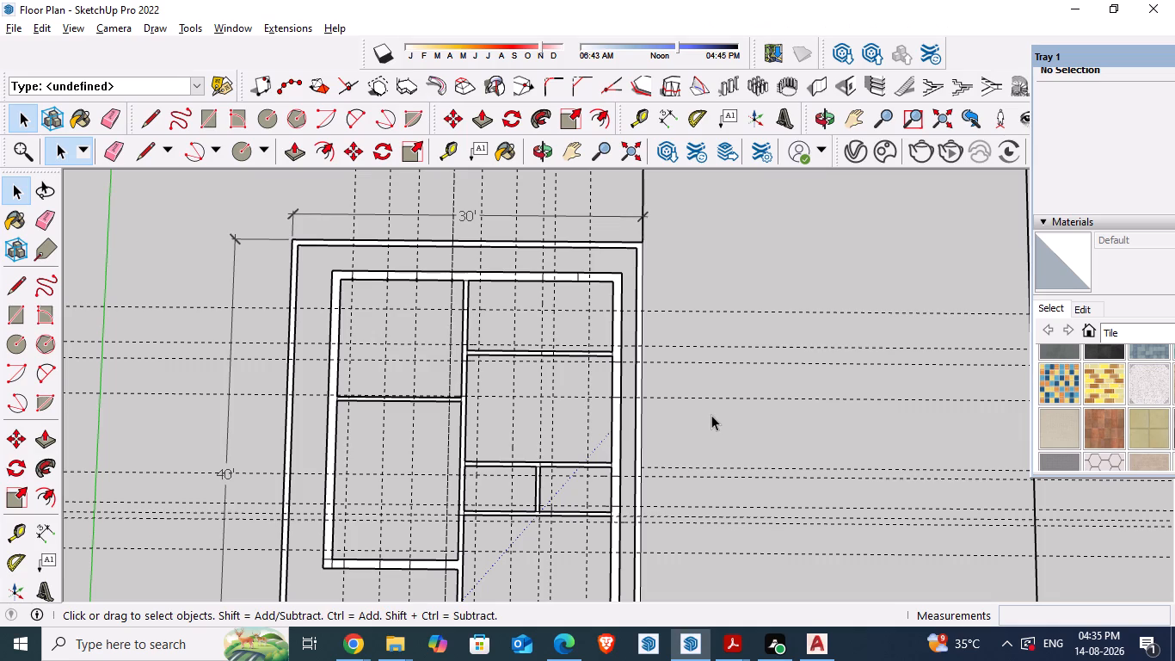
key("alt+Tab")
key("alt+Tab")
scroll(644, 343, "down", 3)
scroll(663, 549, "up", 5)
scroll(612, 485, "up", 6)
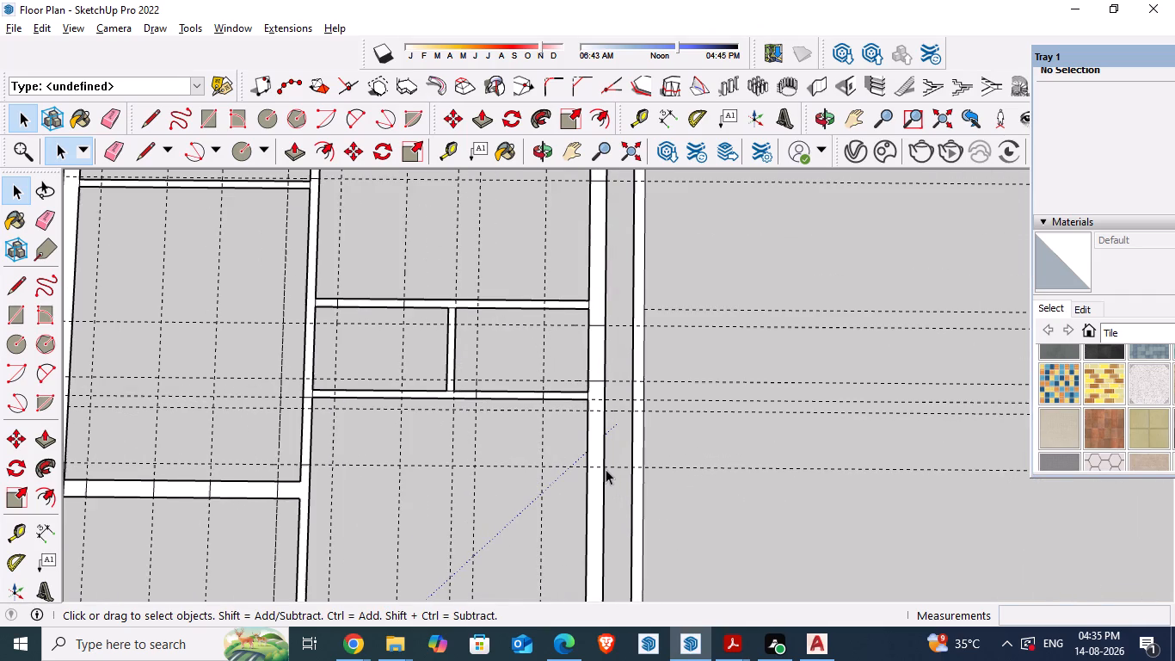
key("l")
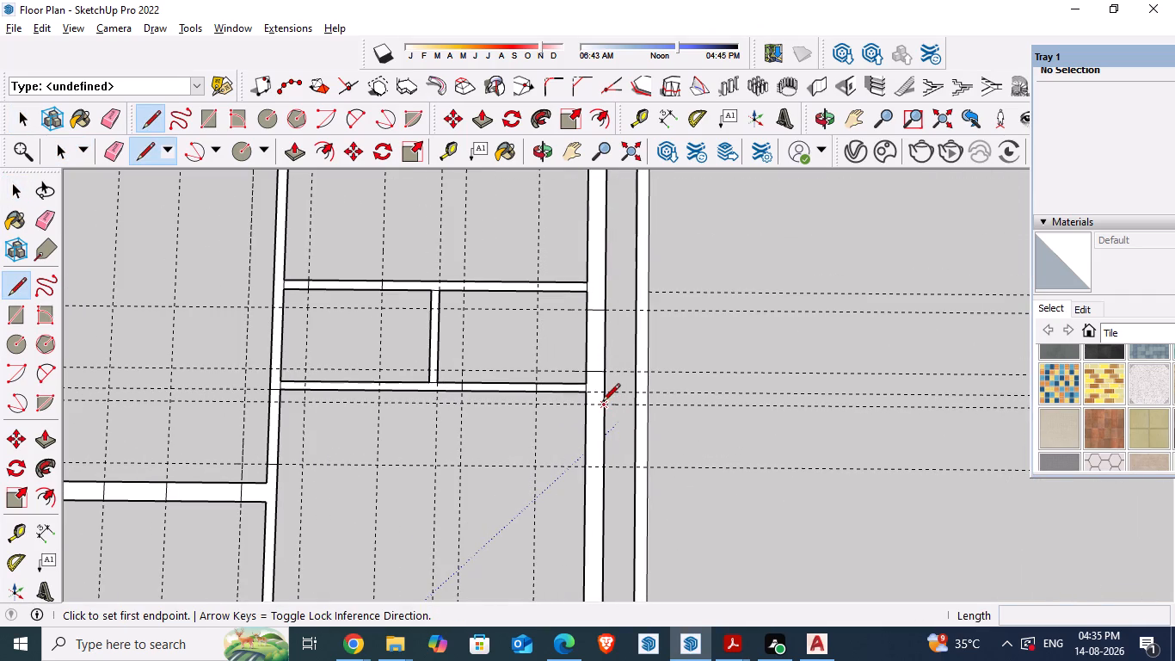
left_click(602, 402)
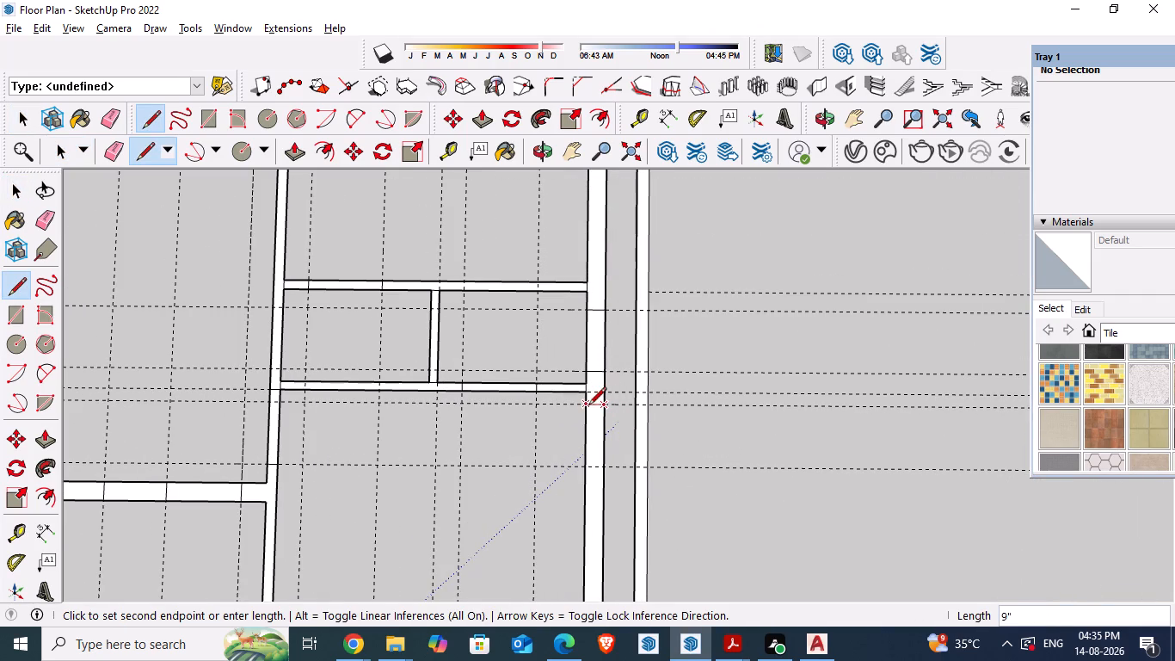
left_click(588, 407)
left_click(606, 468)
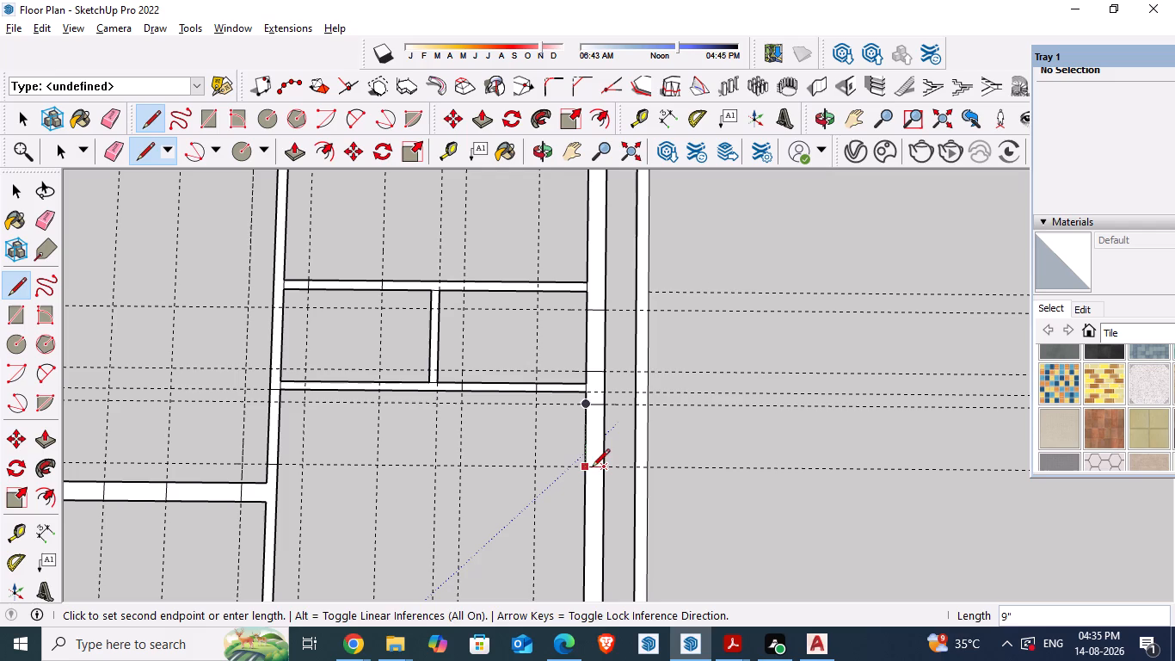
left_click(589, 468)
key("space")
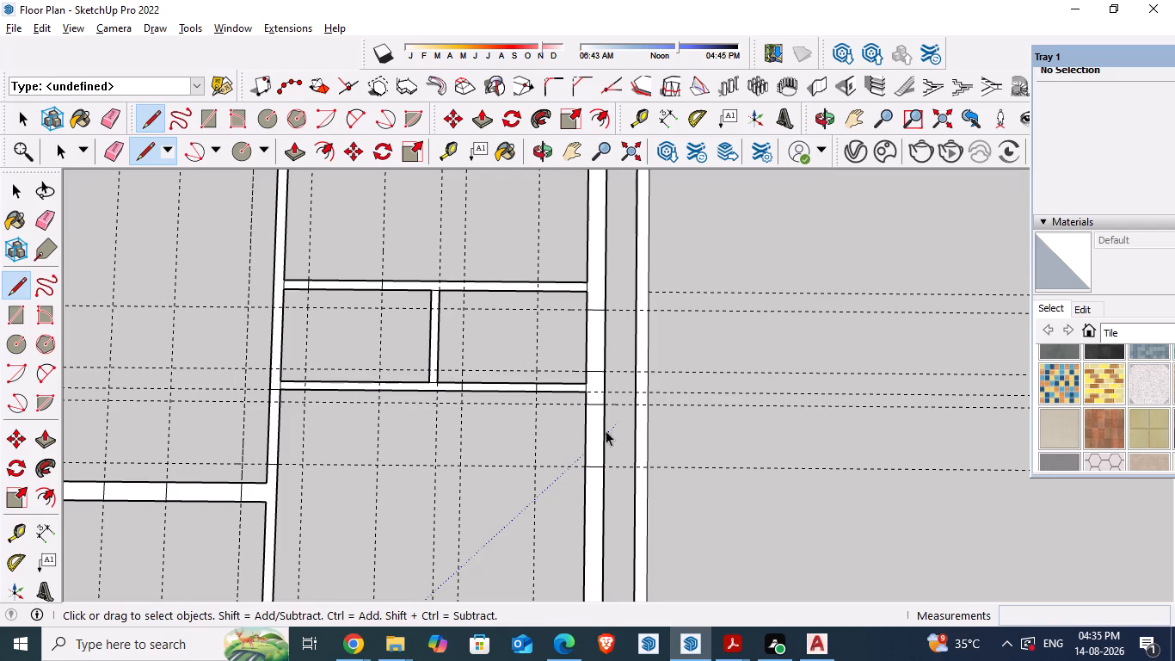
Measure the width of the window opening marked in the lower bedroom's outer wall.
key("t")
left_click(596, 406)
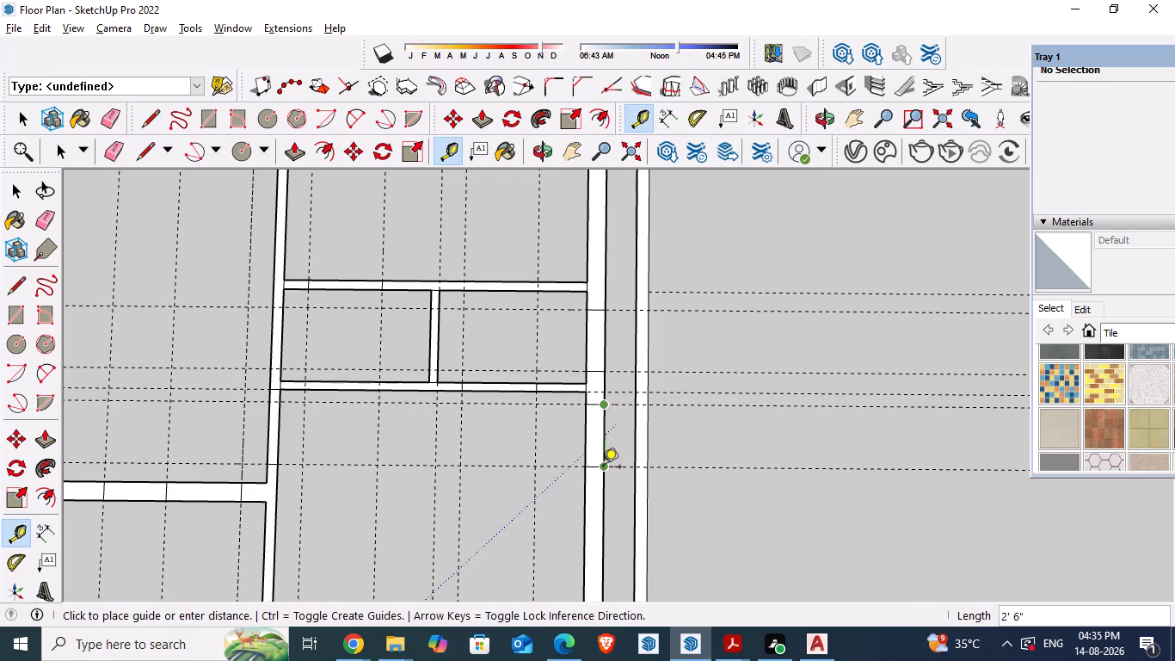
key("b")
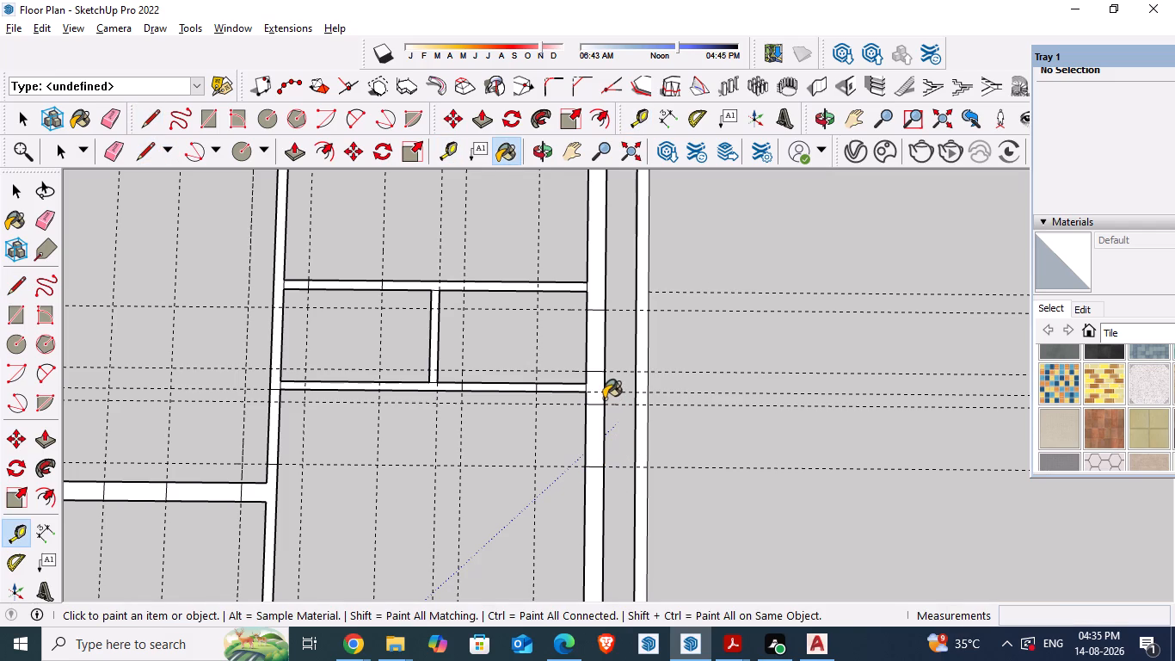
Check window W1 on the PDF plan and measure the gap between the toilet wall corner and the lower bedroom's window opening.
key("space")
key("t")
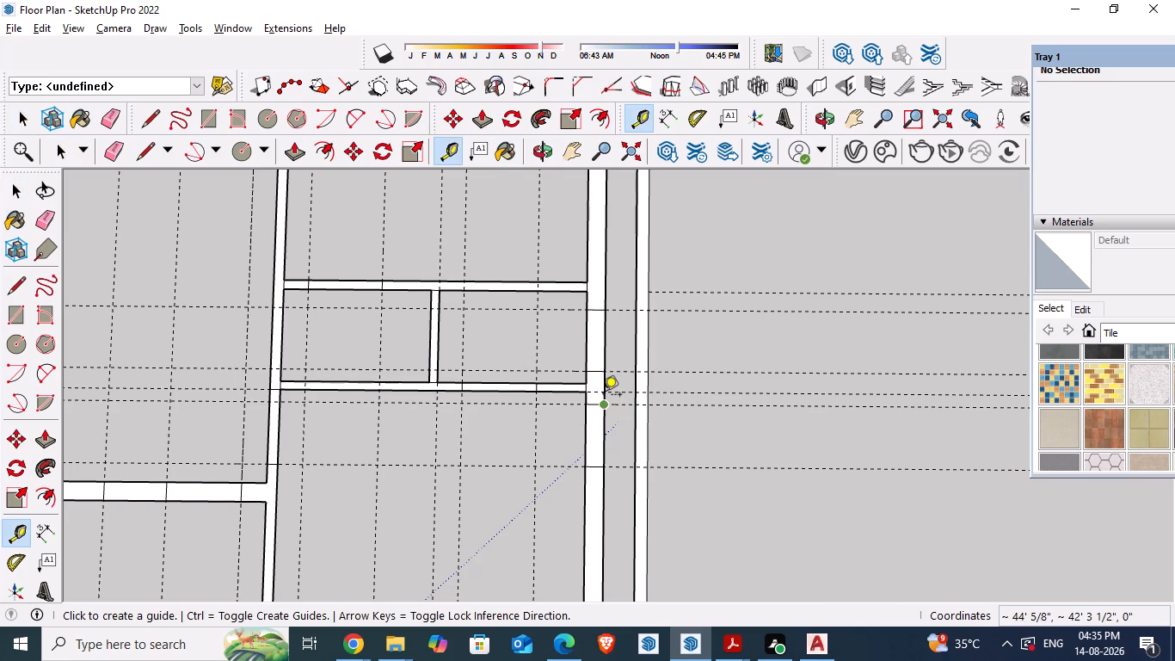
left_click(602, 392)
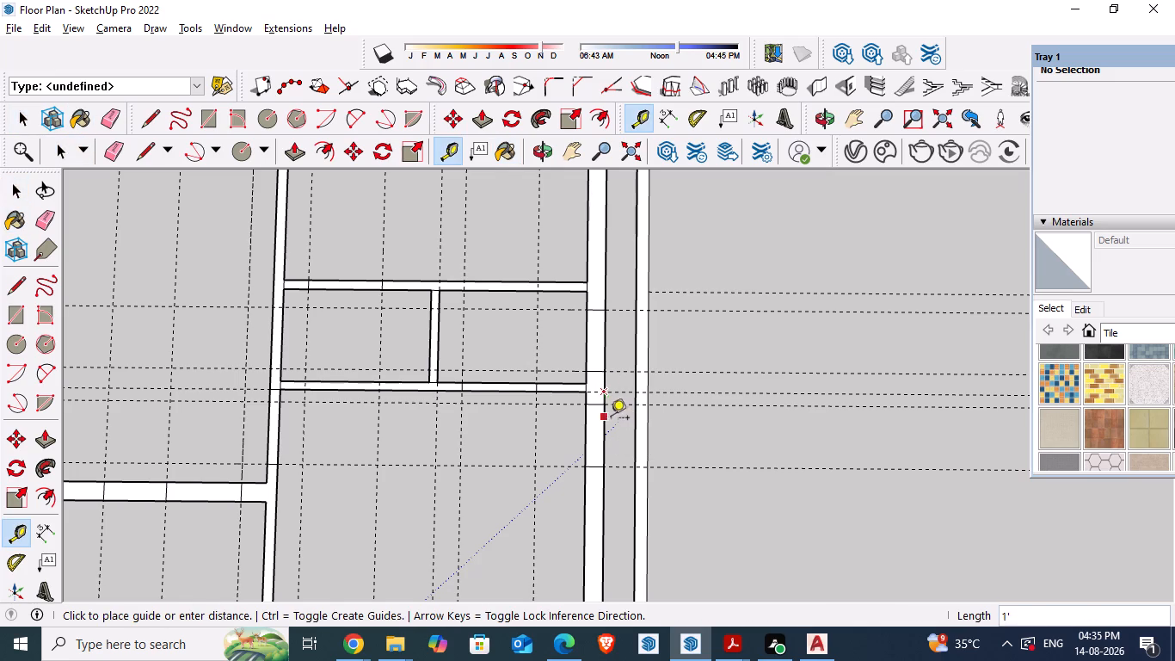
key("space")
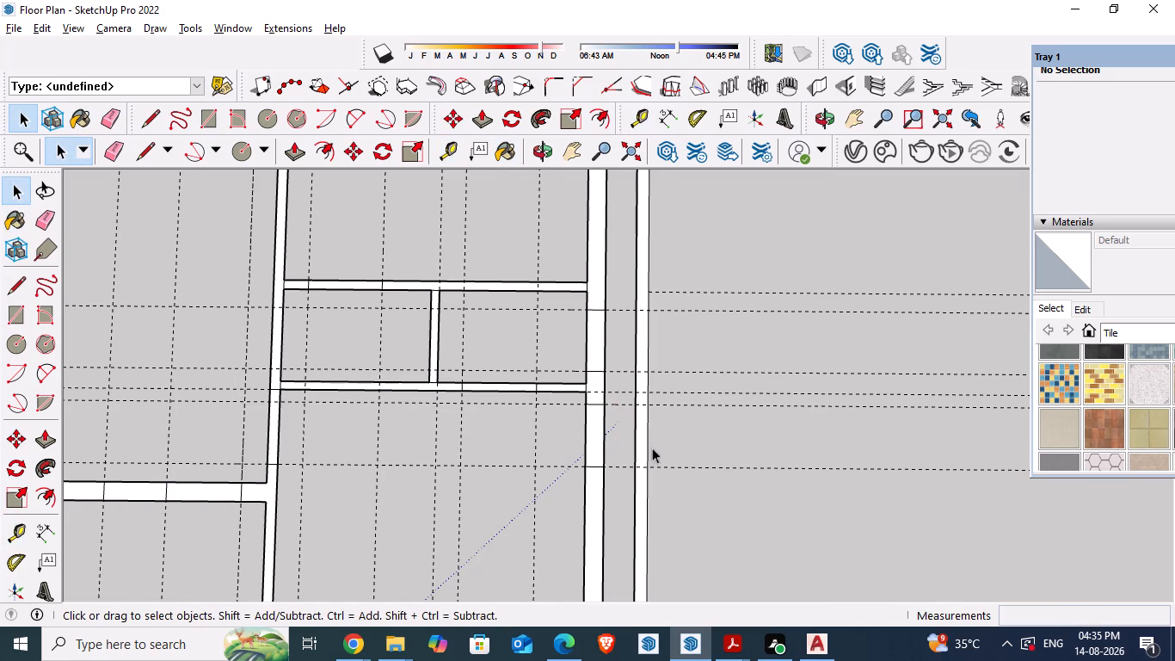
scroll(604, 379, "down", 4)
key("alt+Tab")
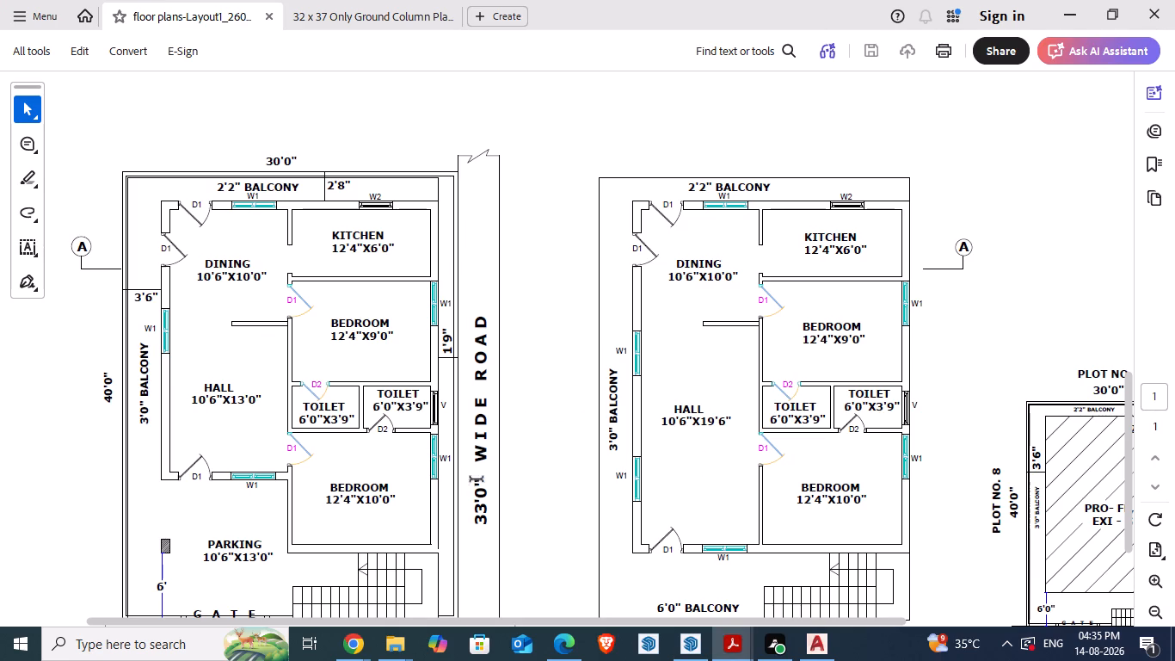
key("alt+Tab")
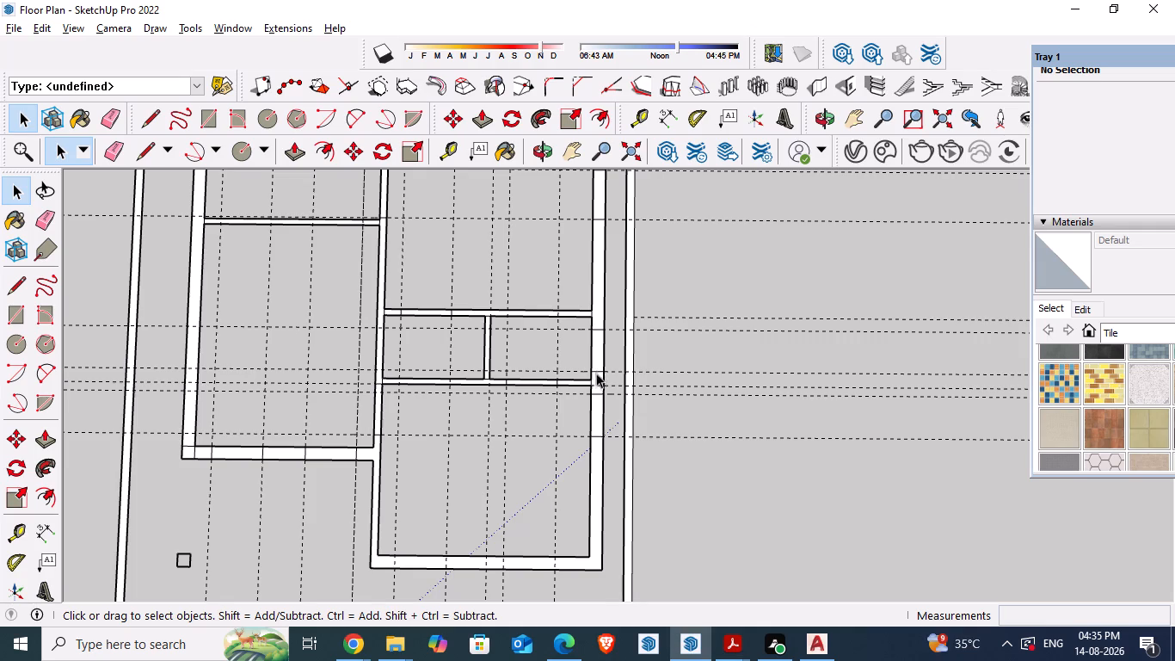
scroll(596, 375, "up", 7)
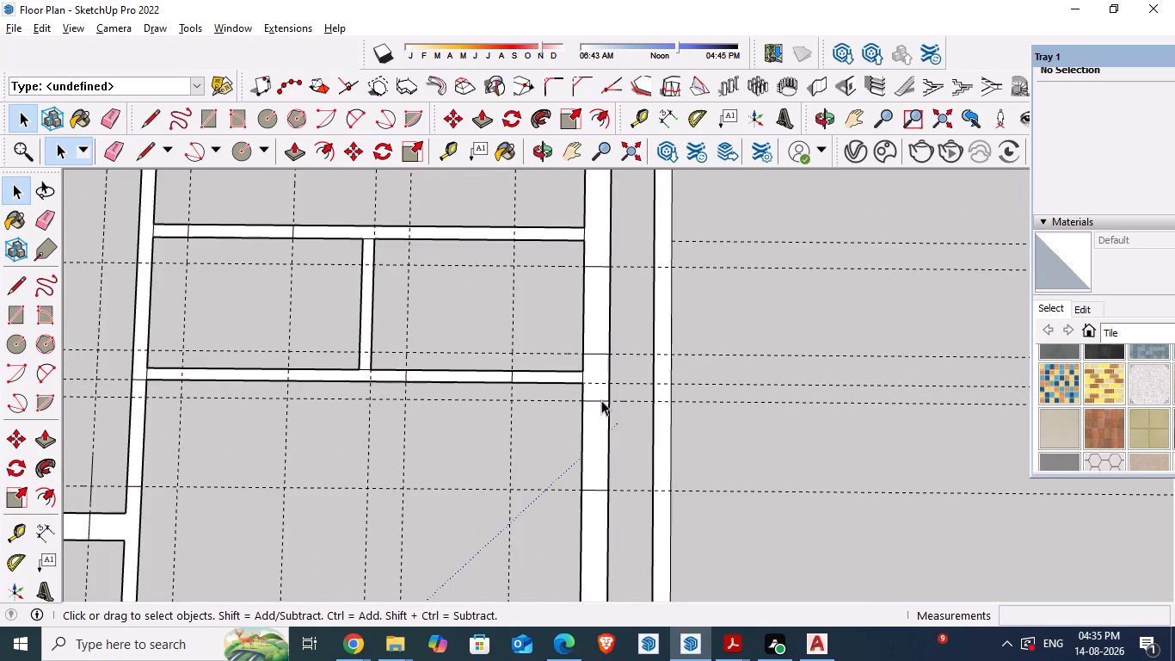
scroll(601, 400, "up", 3)
key("t")
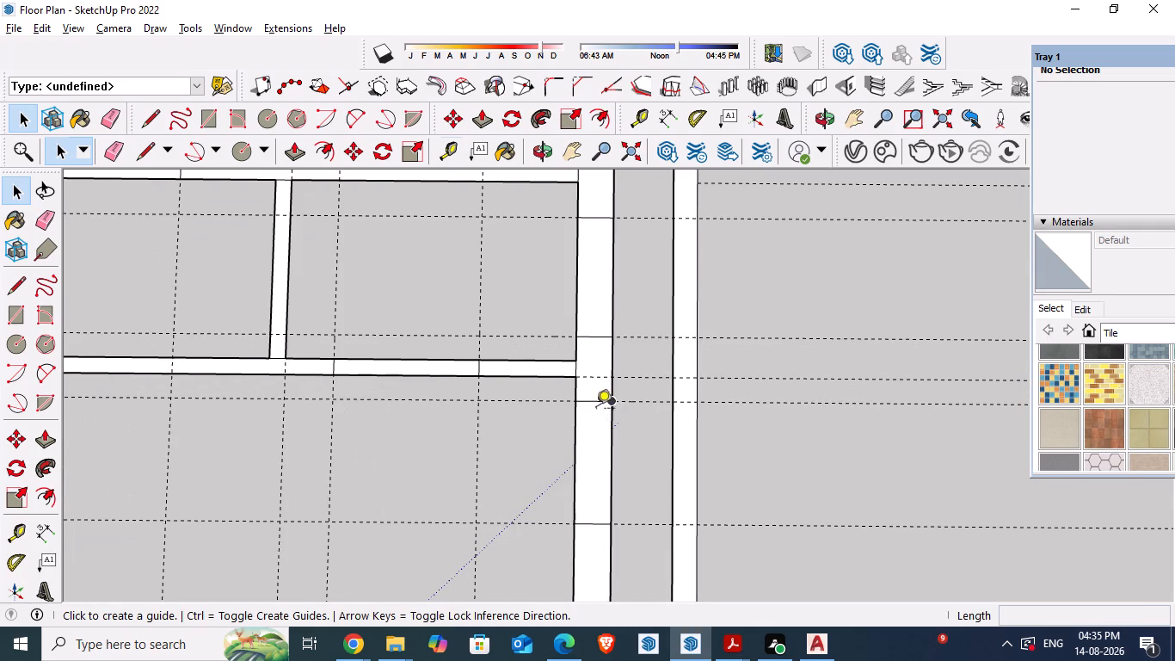
left_click(574, 381)
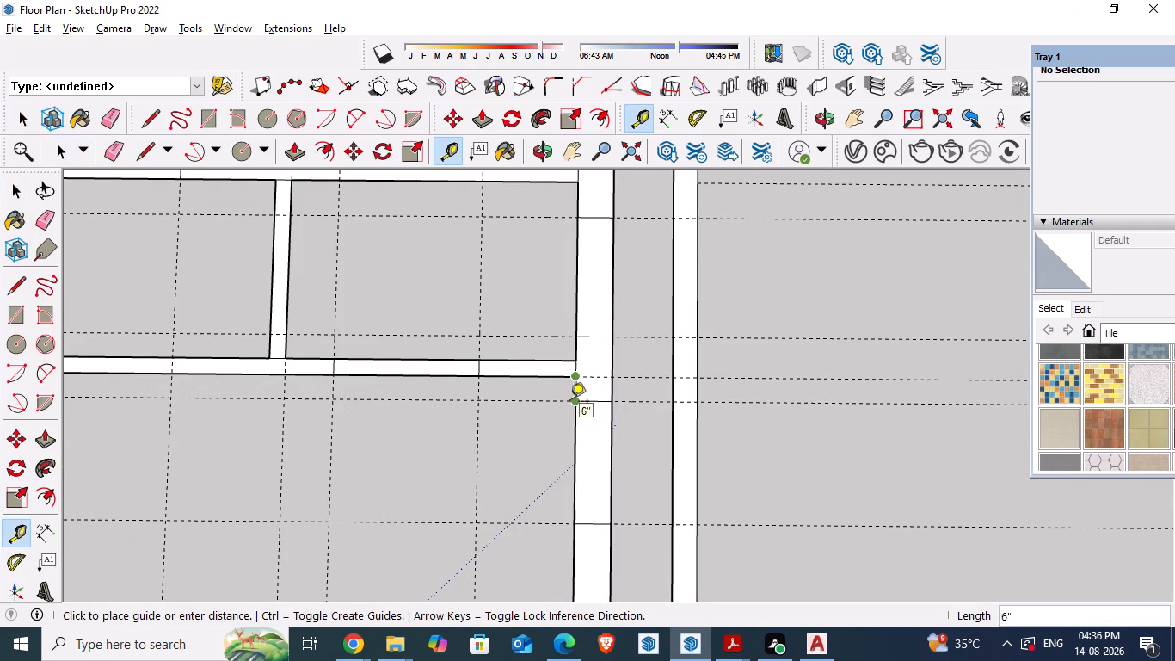
key("space")
scroll(600, 372, "down", 3)
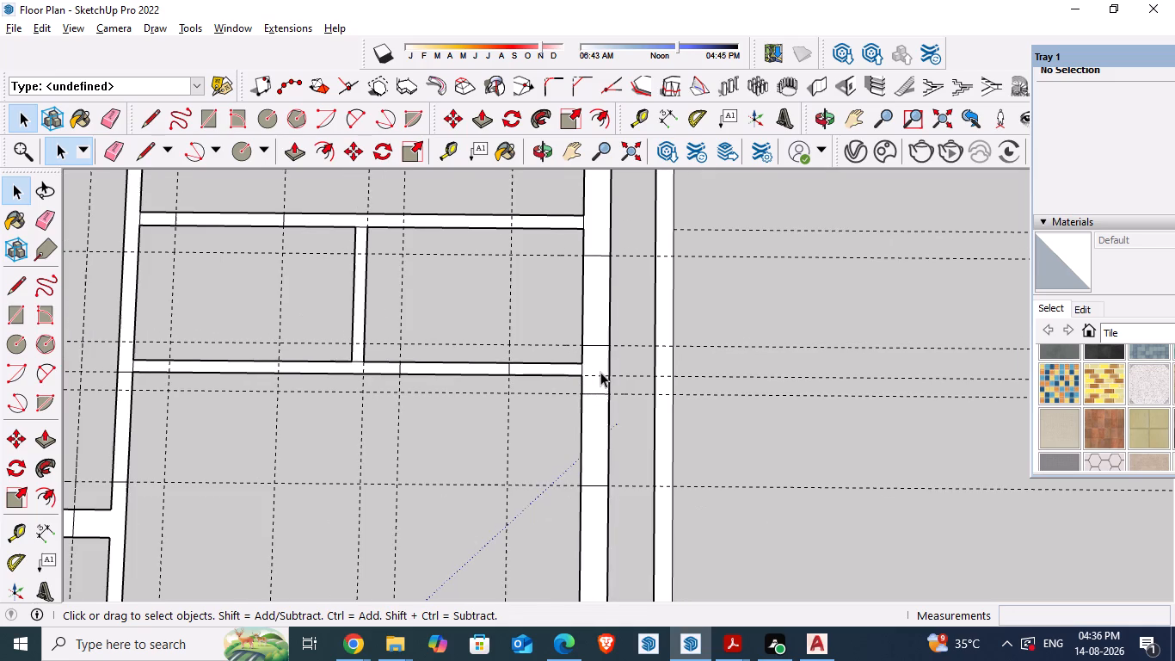
scroll(619, 386, "down", 1)
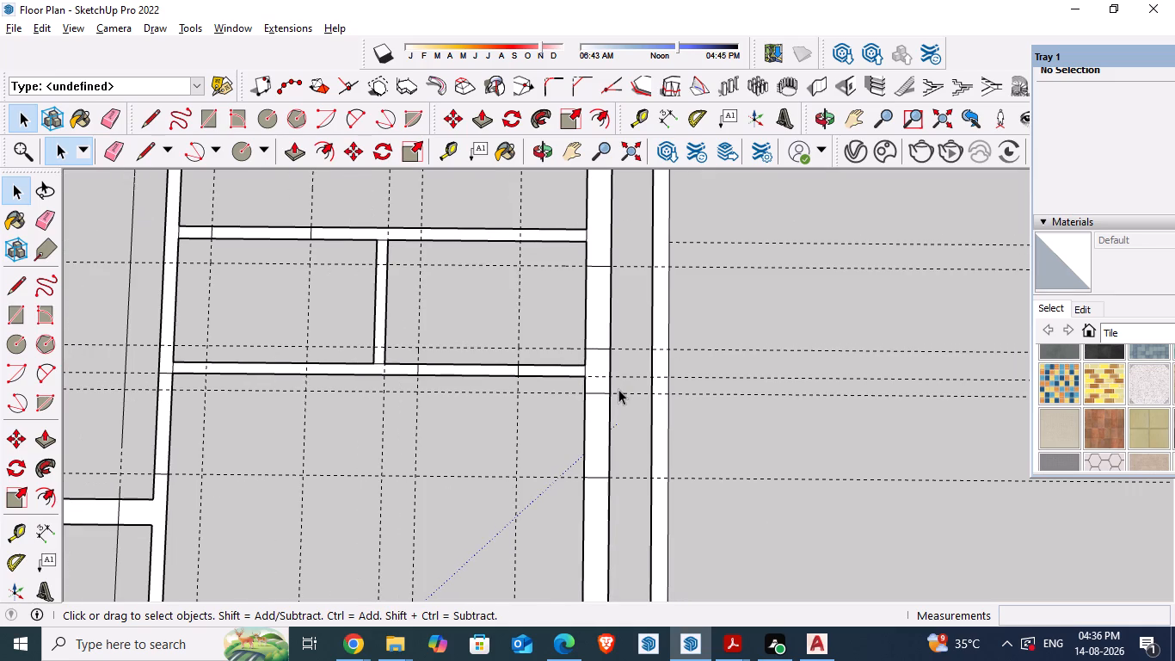
scroll(591, 404, "down", 3)
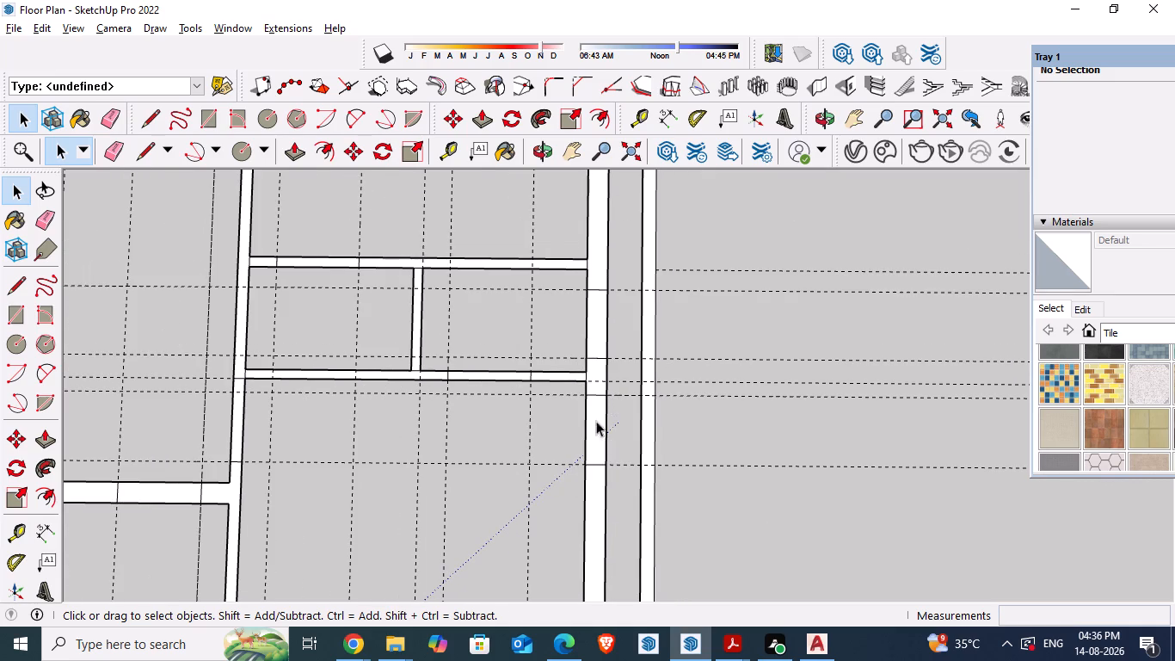
Place a guide 3' below the upper guide of the lower bedroom's W1 opening and delete the old lower guide.
scroll(604, 405, "up", 4)
key("t")
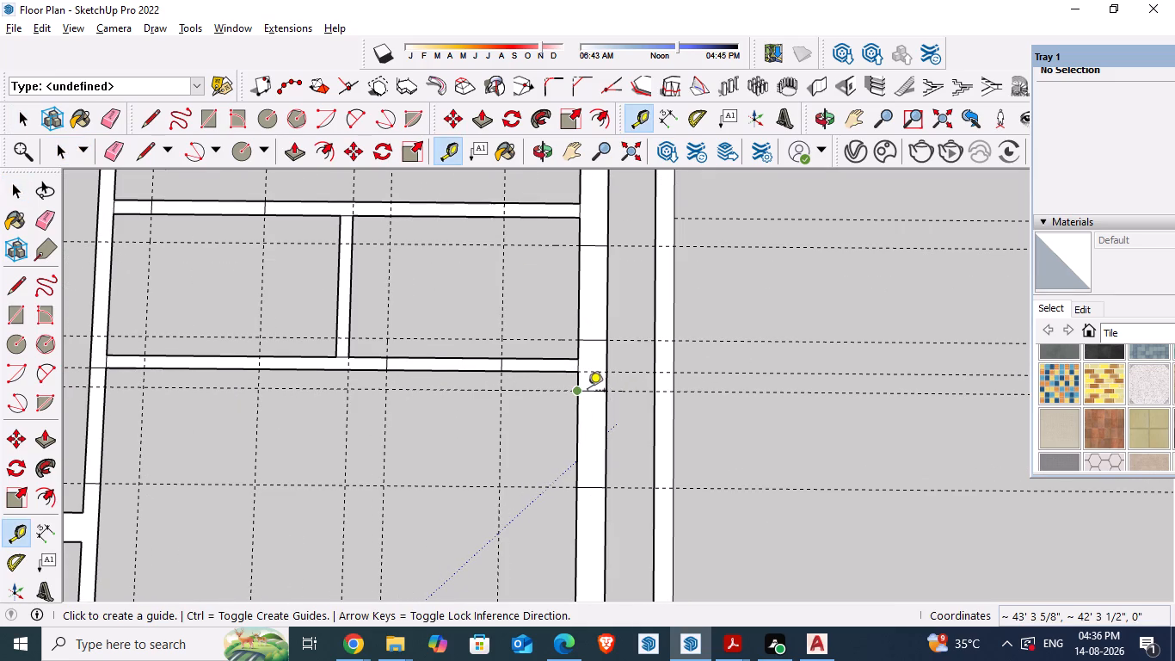
left_click(558, 392)
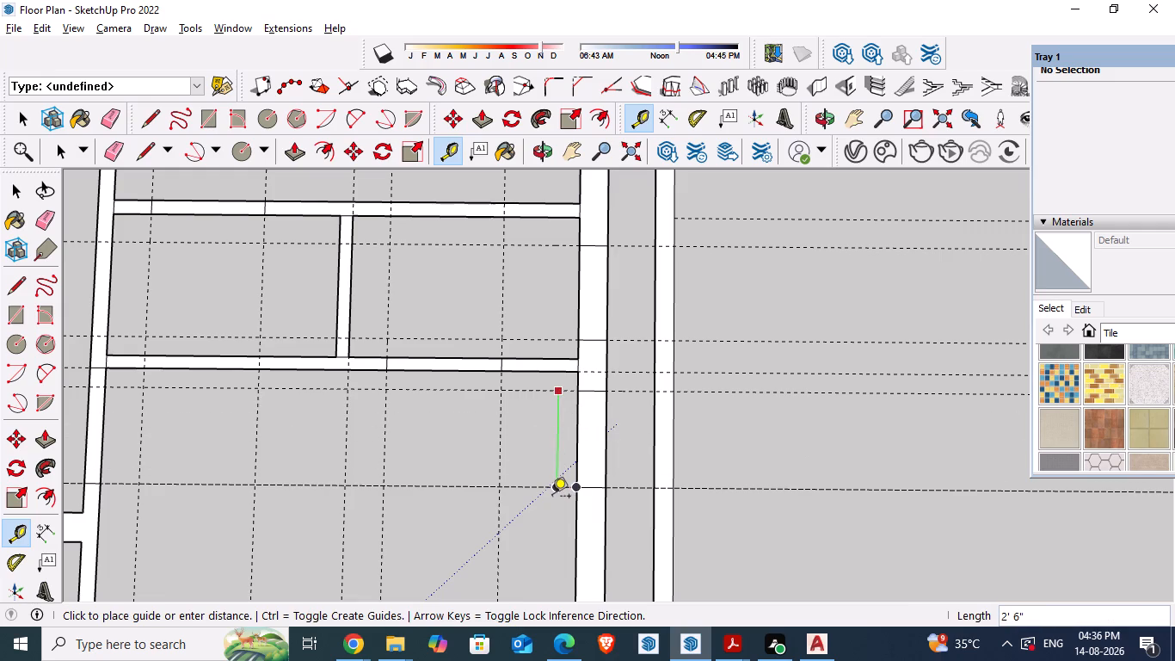
type("3'")
key("Return")
key("space")
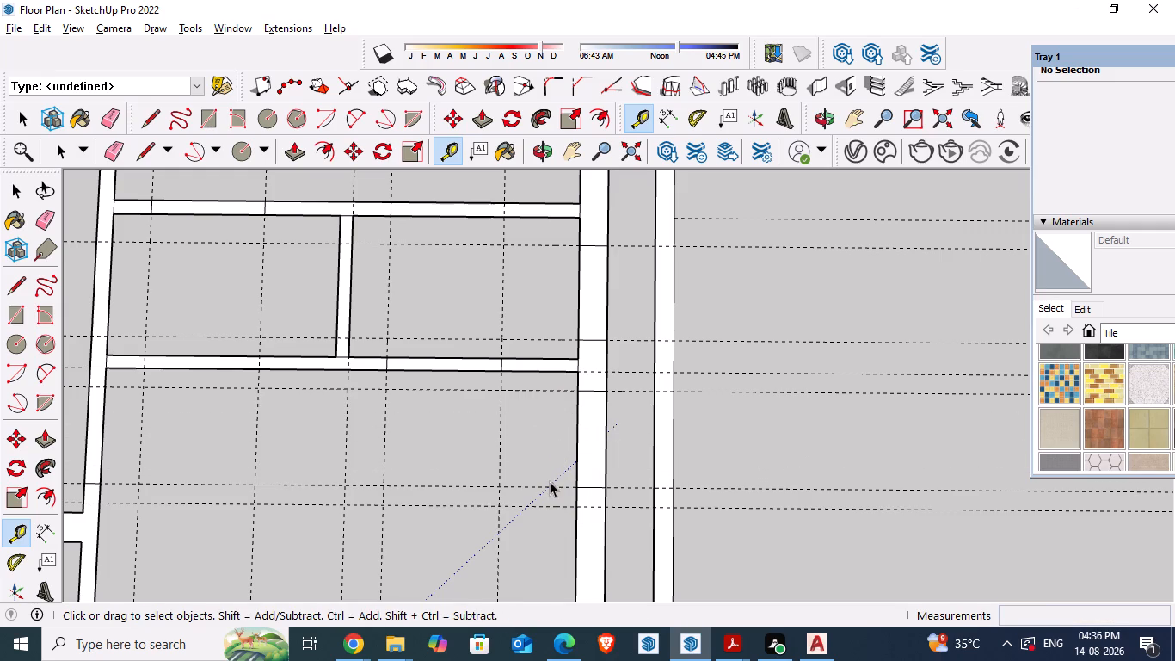
left_click(550, 486)
scroll(624, 423, "down", 3)
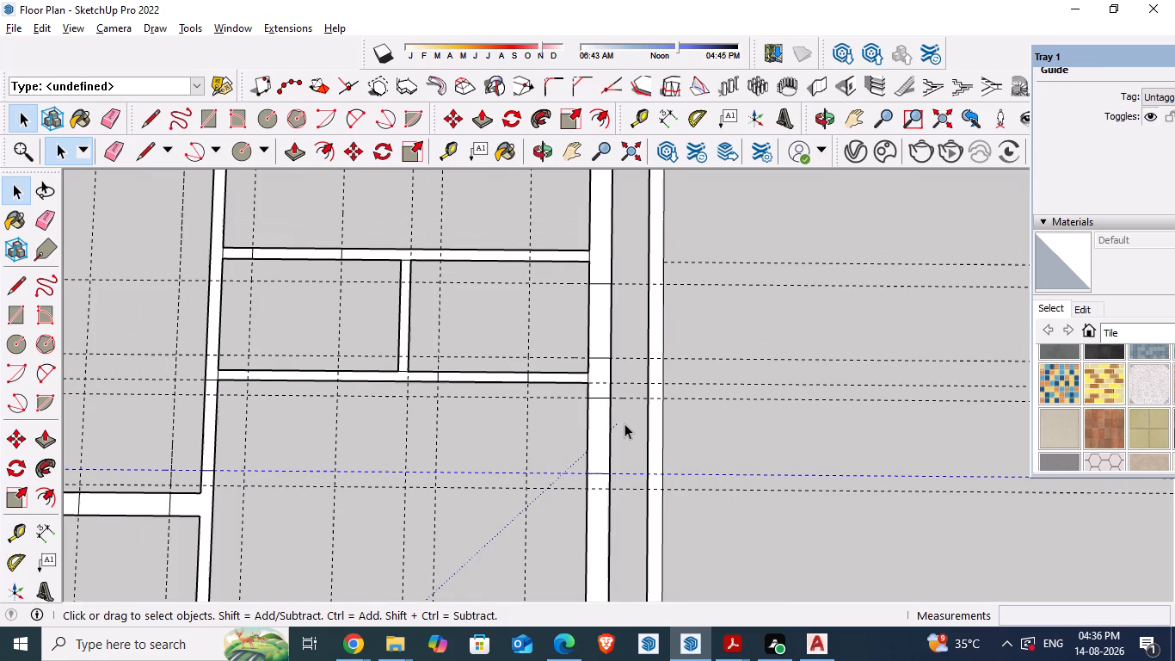
key("Delete")
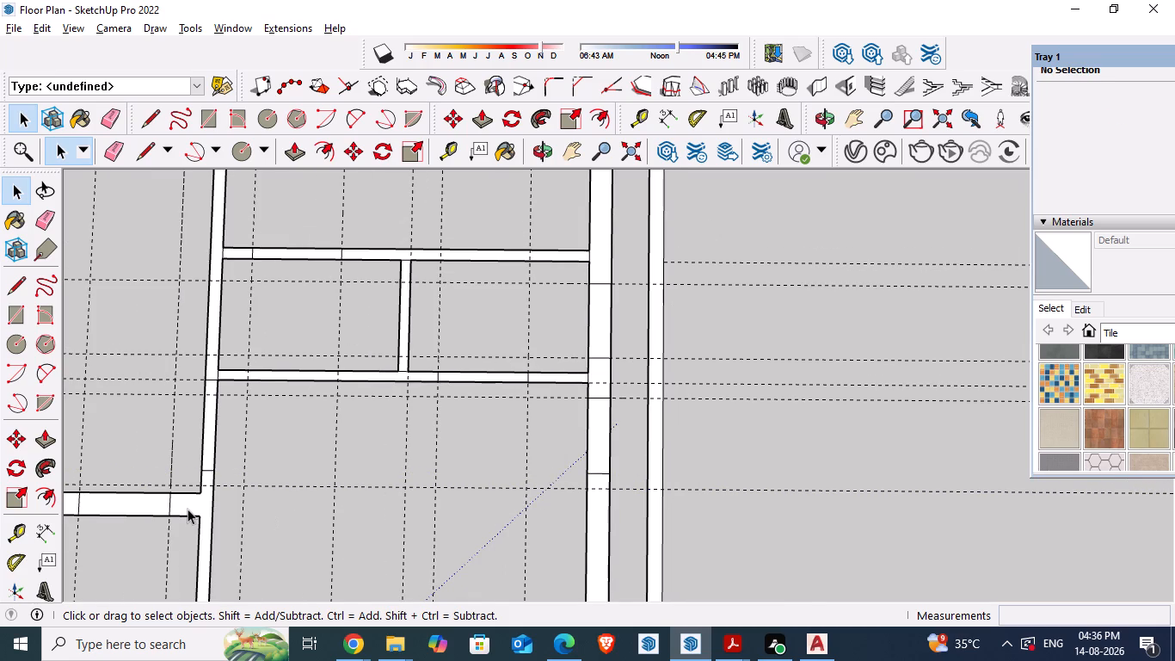
Delete the lower 9" line of the lower bedroom's W1 opening and redraw it across the outer wall at the new 3' guide.
scroll(187, 509, "up", 4)
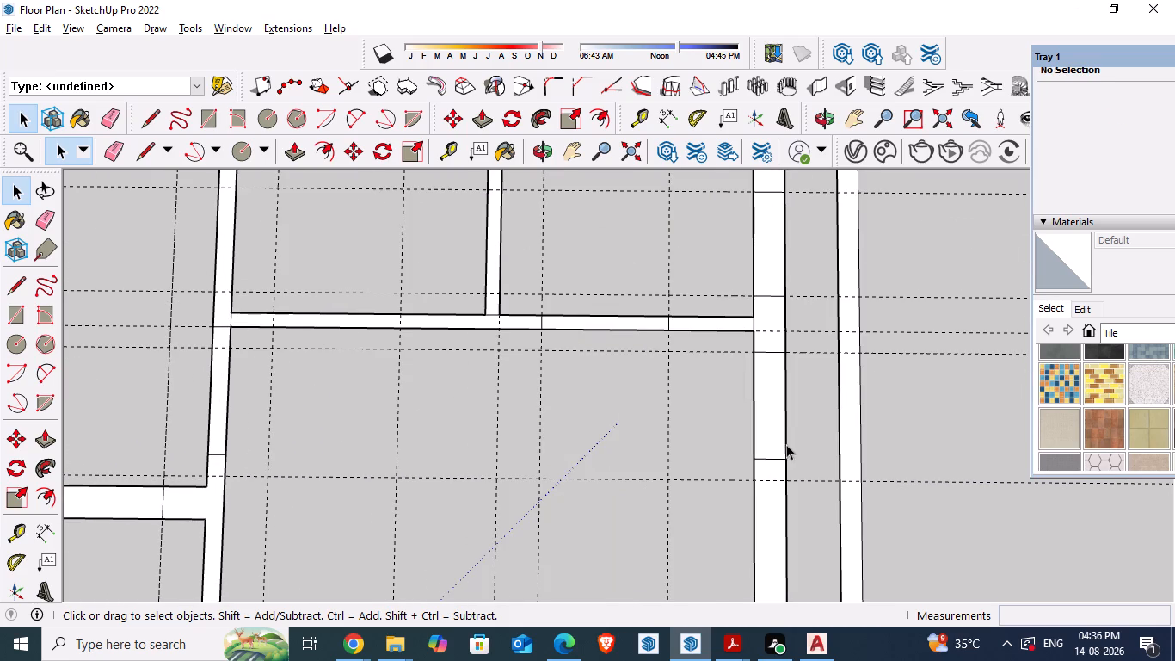
left_click(769, 458)
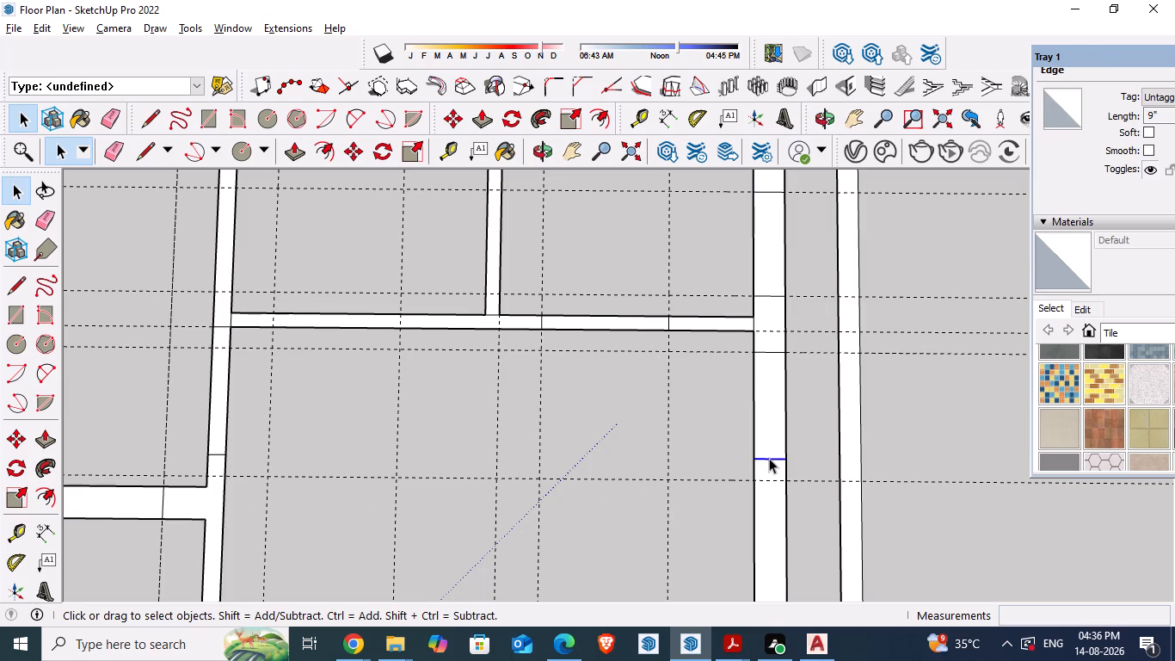
key("Delete")
key("t")
left_click(756, 353)
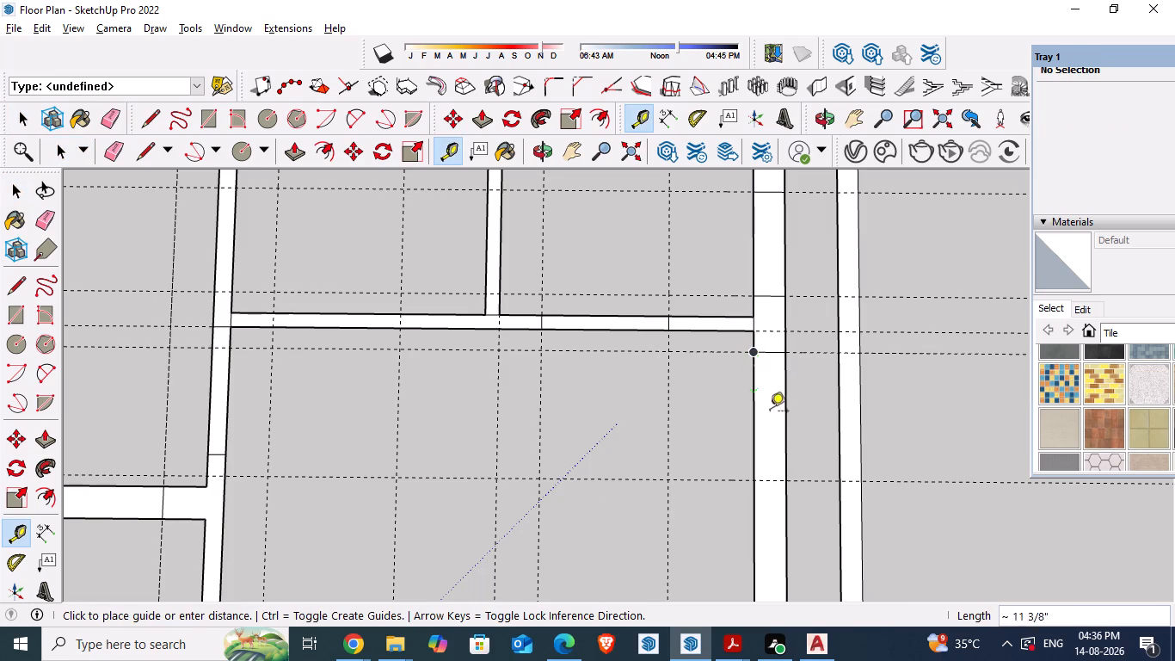
key("space")
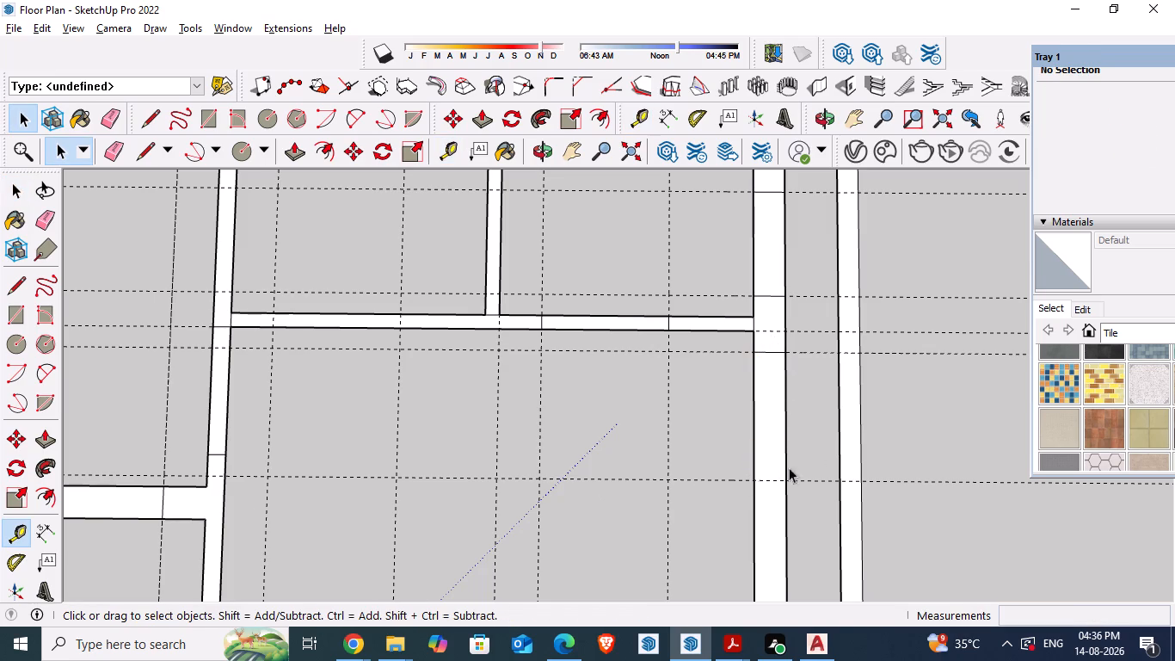
key("l")
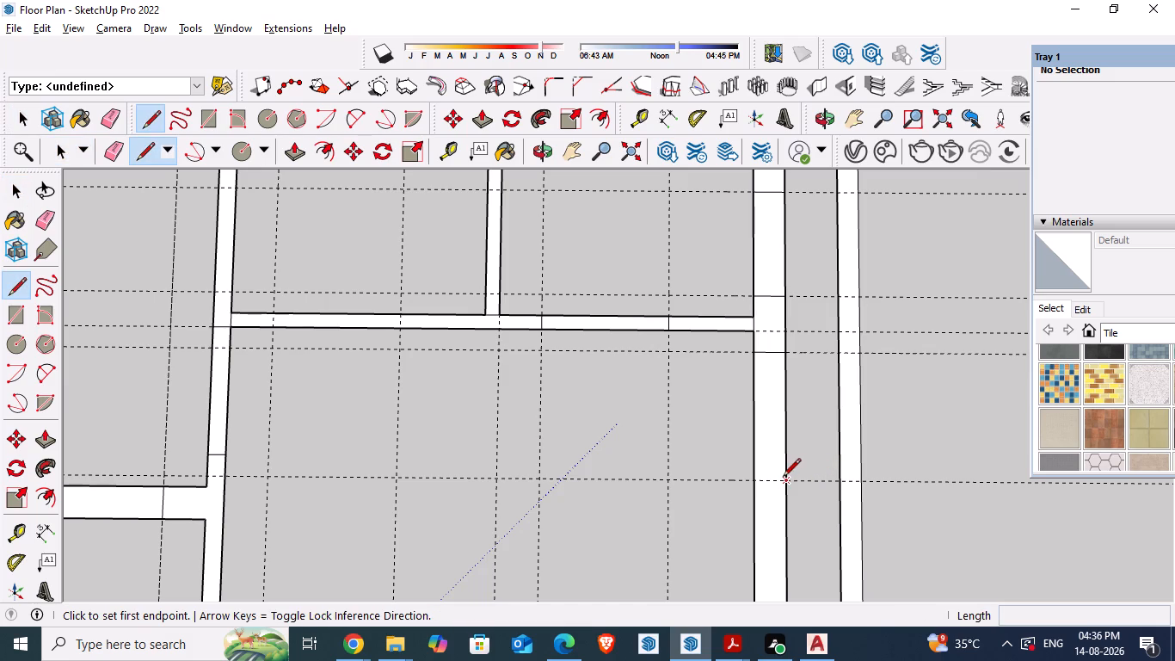
left_click(783, 478)
left_click(760, 486)
key("space")
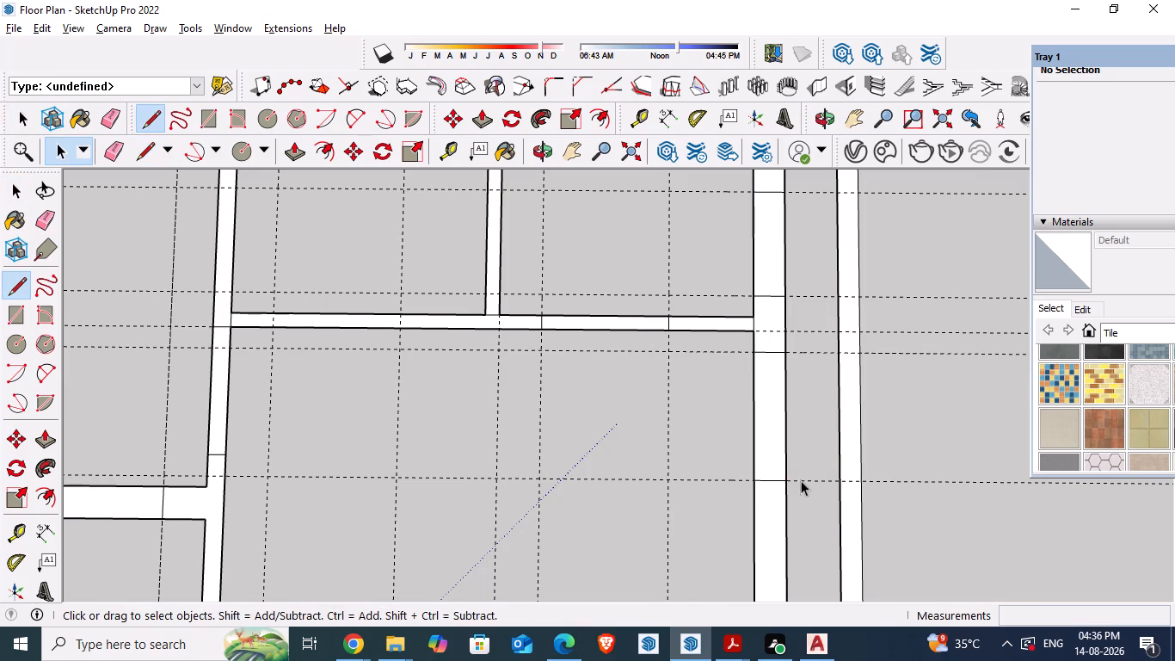
Draw a 5" line across the wall between the hall and lower bedroom at the new guide.
scroll(781, 461, "down", 2)
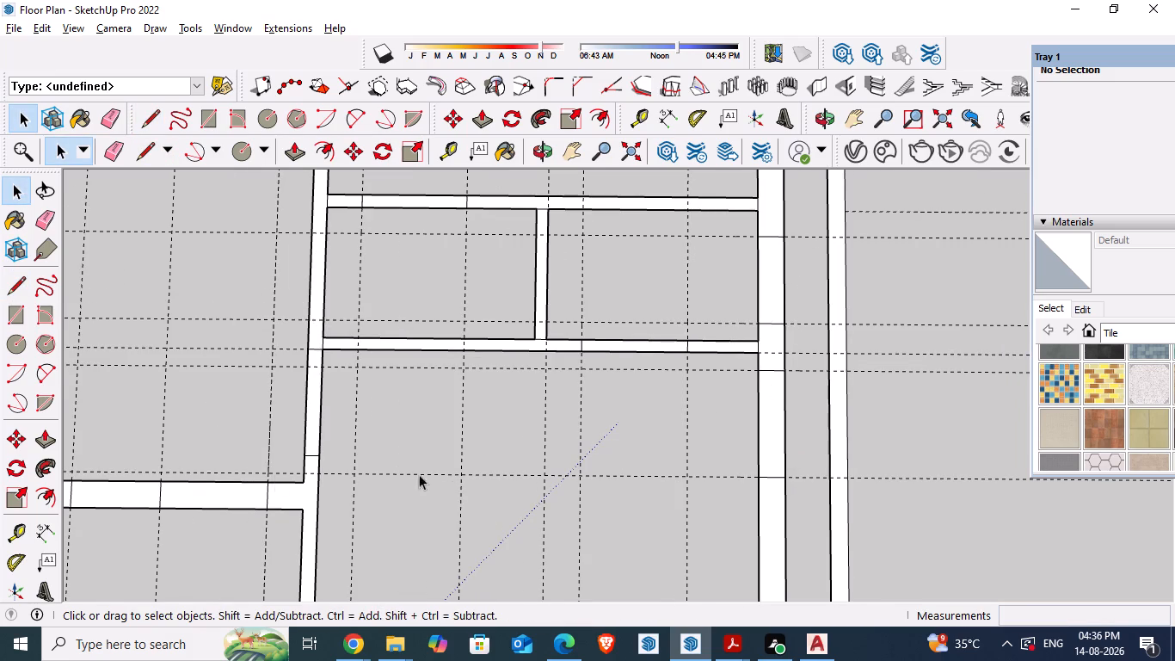
scroll(483, 469, "down", 3)
scroll(286, 481, "up", 7)
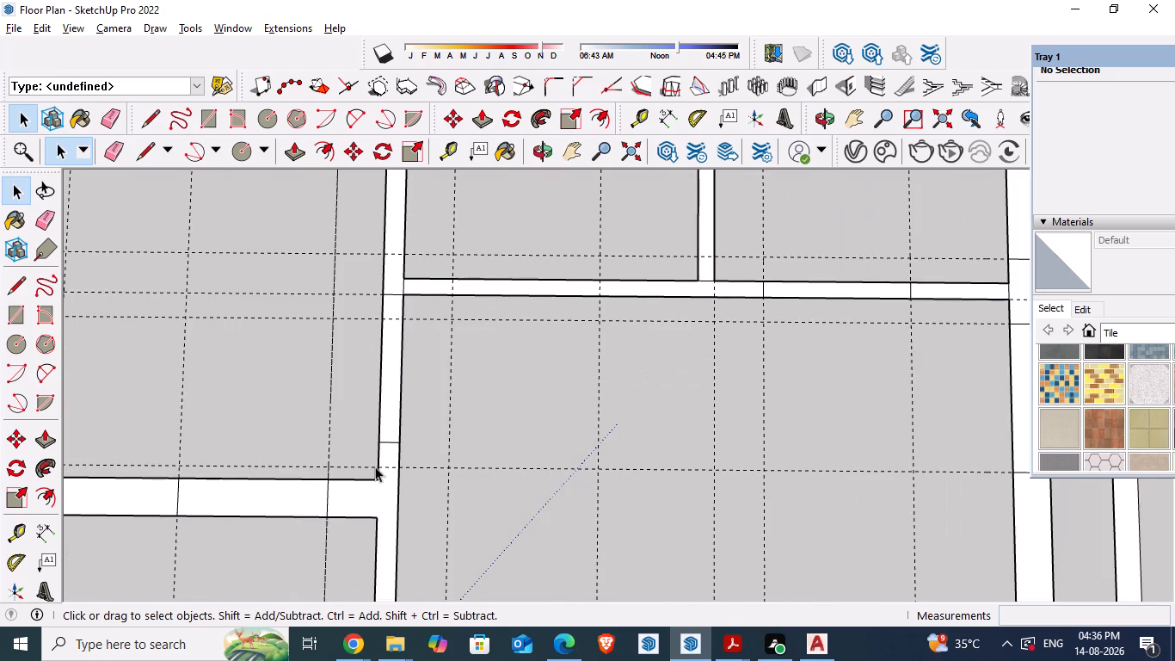
scroll(382, 467, "up", 2)
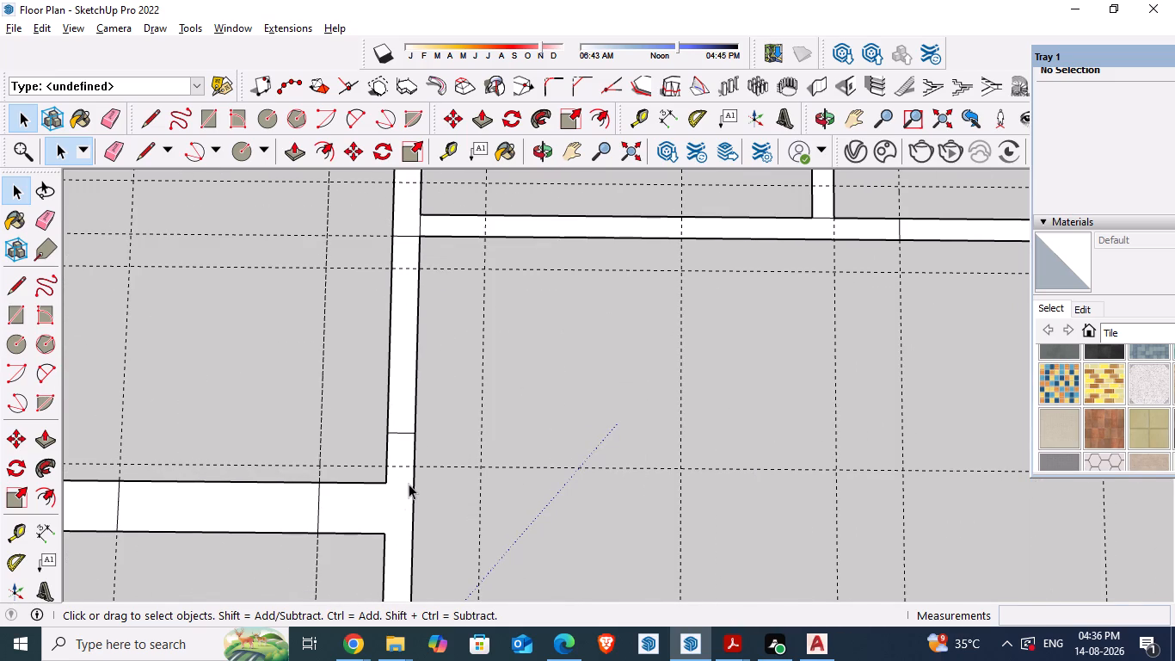
left_click(428, 479)
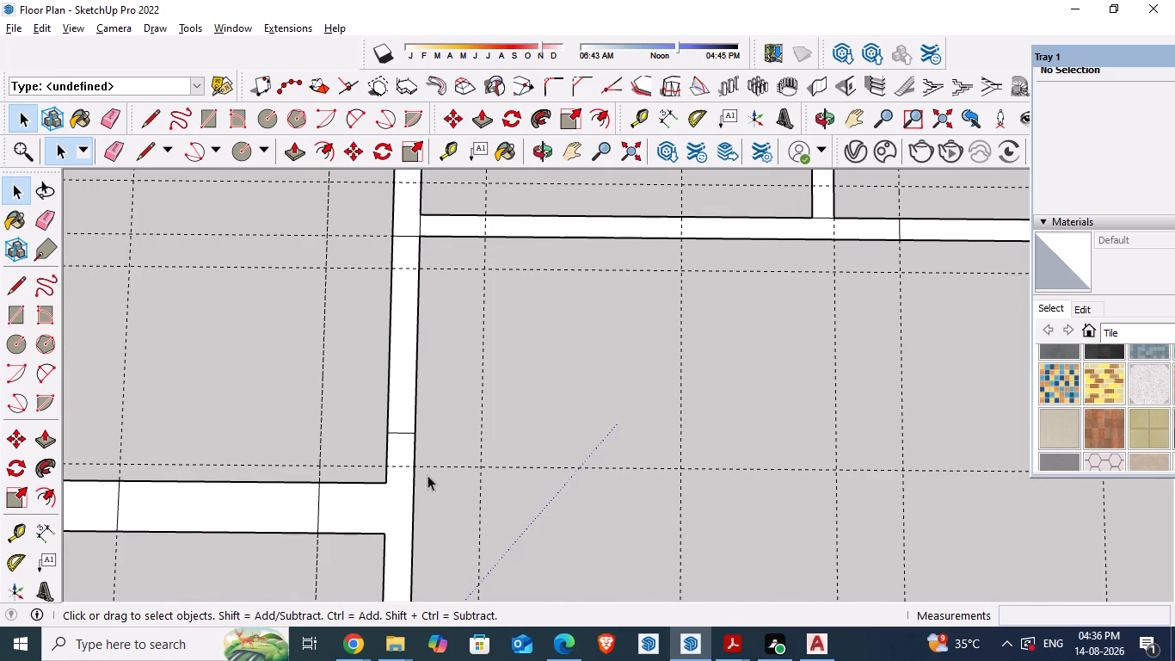
key("l")
left_click(416, 468)
left_click(387, 469)
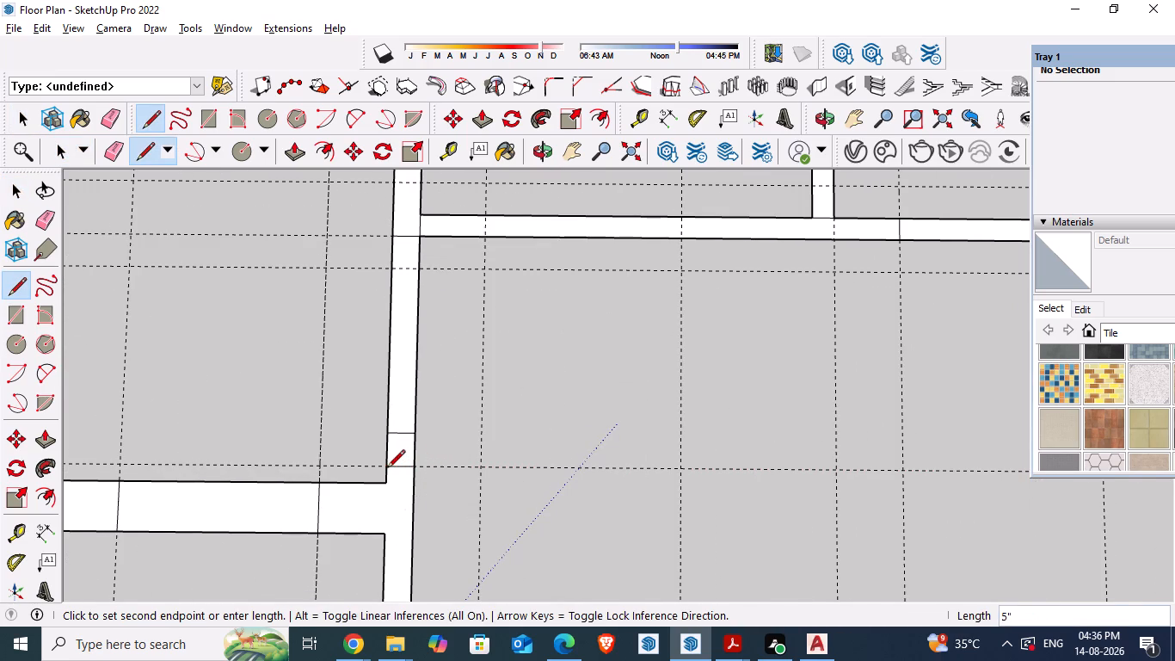
key("space")
Place a guide 3' above the new 5" line on the wall between the hall and lower bedroom.
key("t")
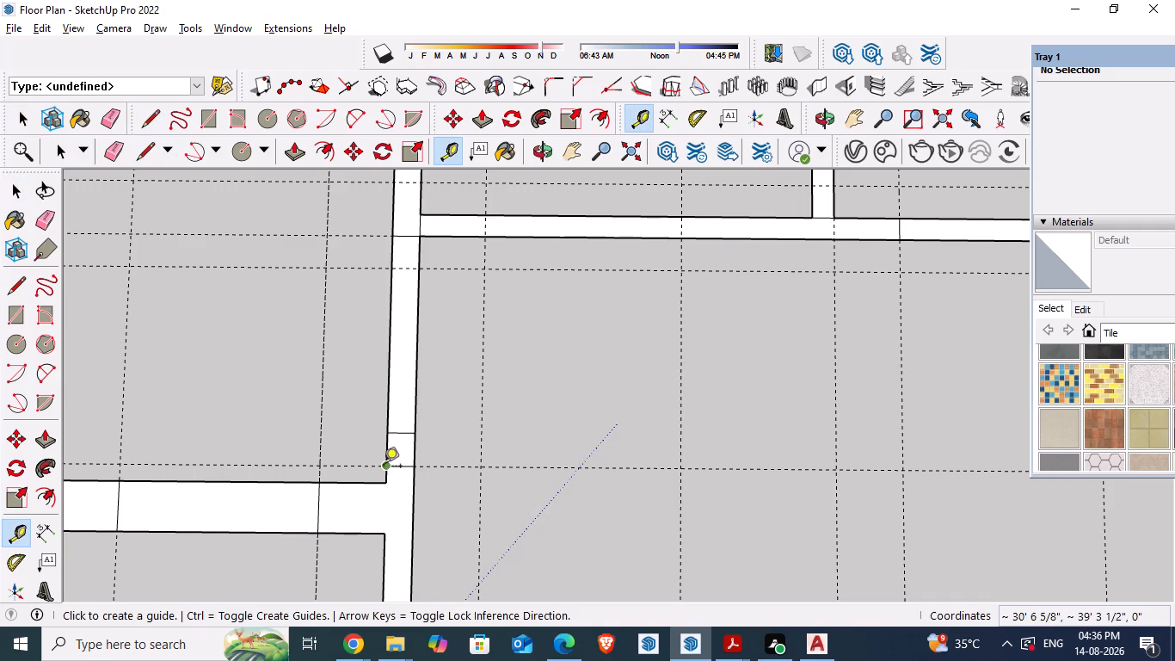
left_click(375, 467)
type("3'")
key("Return")
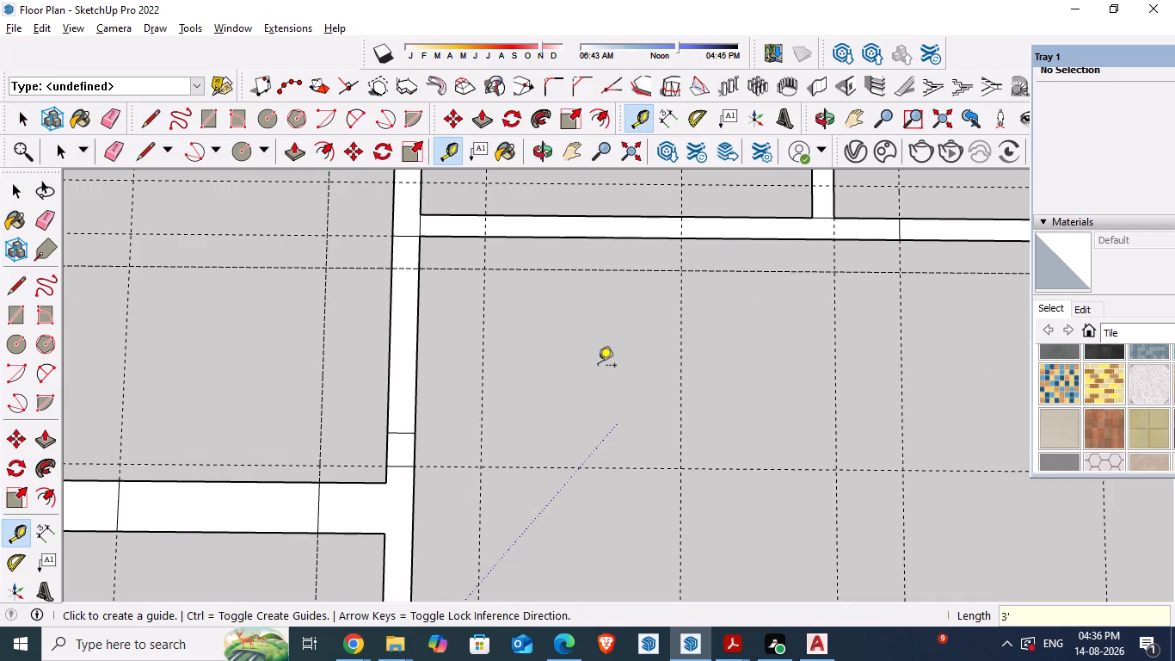
key("space")
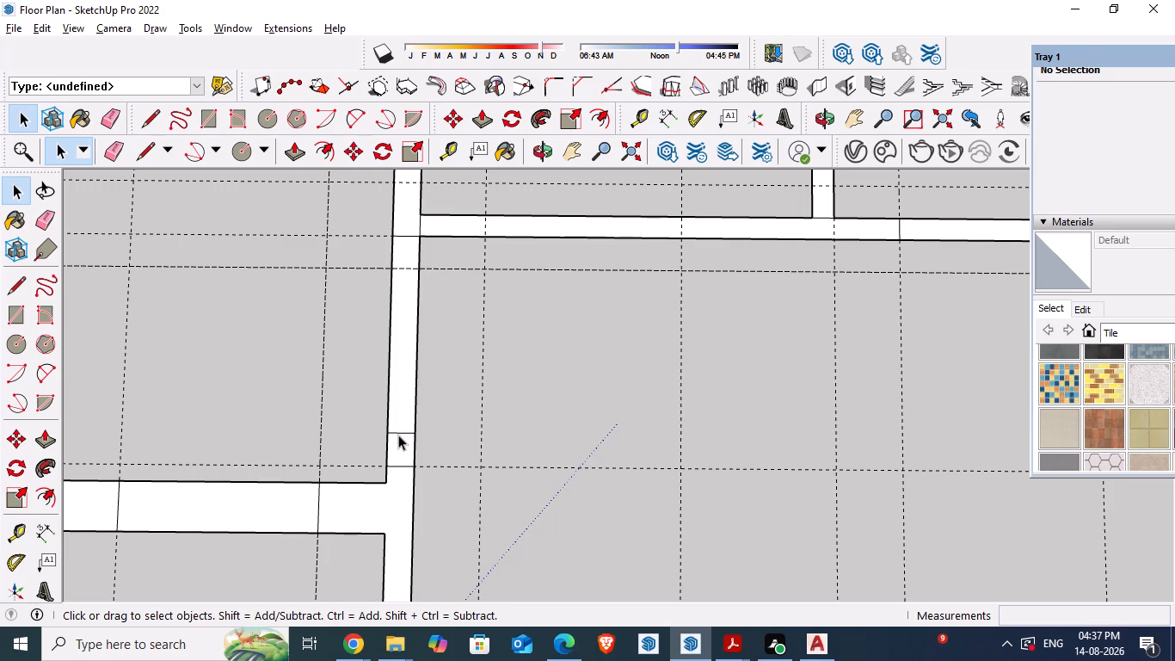
Delete the old 5" line just above the new one in the wall between the hall and lower bedroom.
left_click(398, 435)
key("Delete")
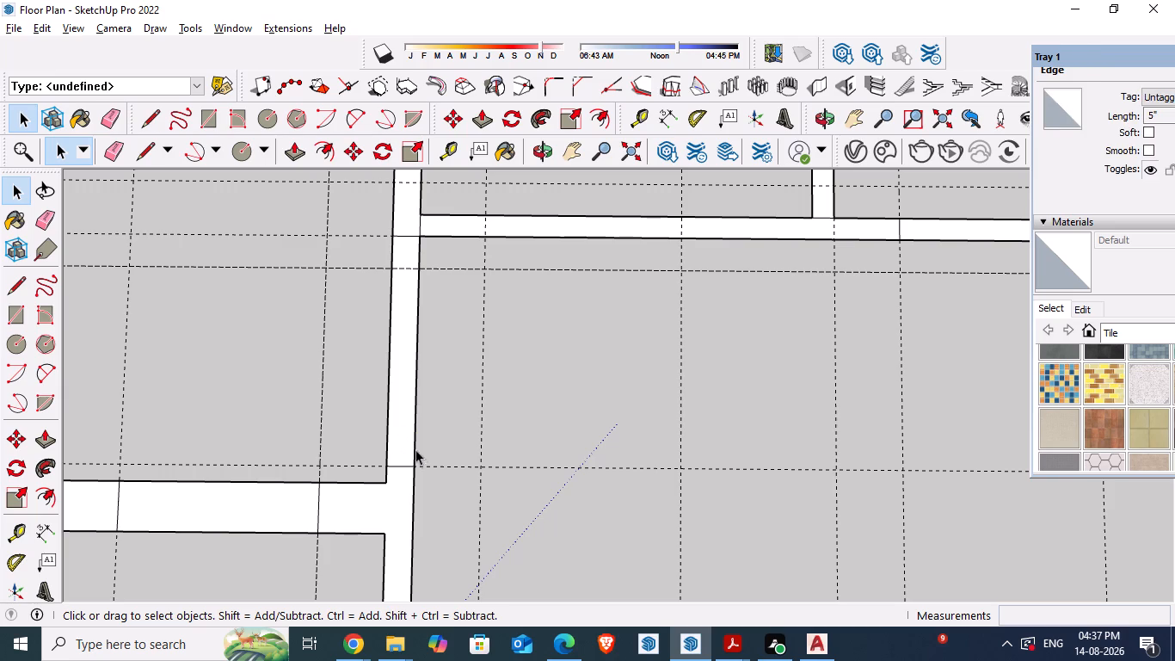
Measure the distance from the new 5" line to the upper guide along the lower bedroom's inner wall face.
key("t")
left_click(411, 466)
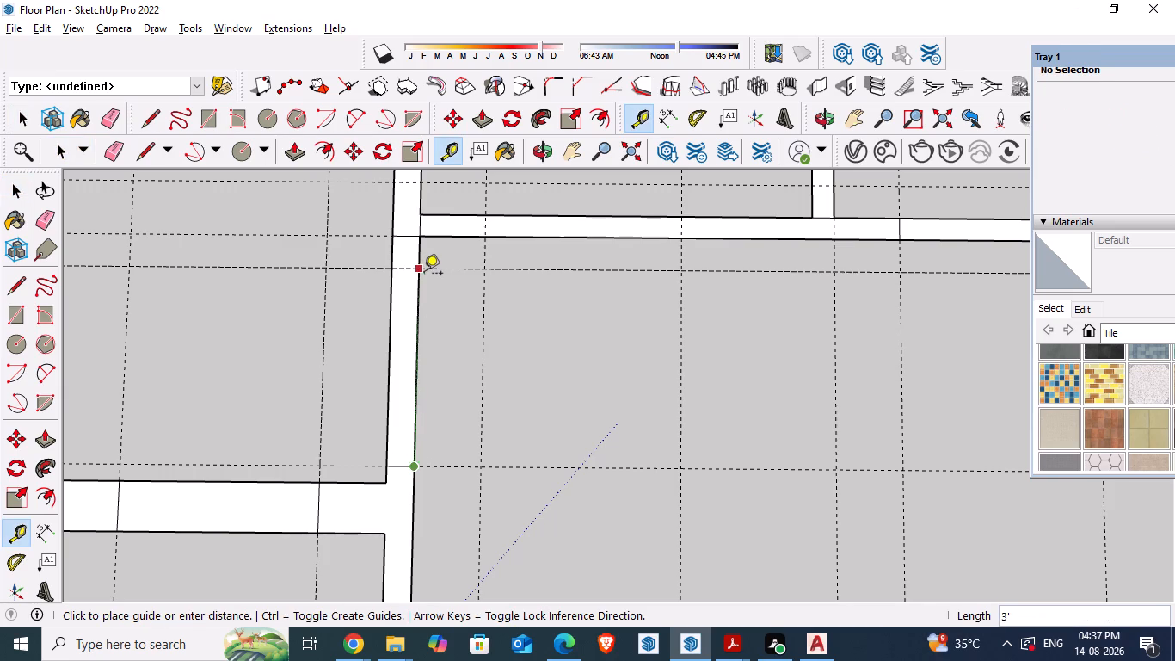
key("space")
left_click(460, 384)
Draw a line across the wall between the hall and lower bedroom at the upper guide, spanning the wall thickness.
scroll(462, 385, "down", 10)
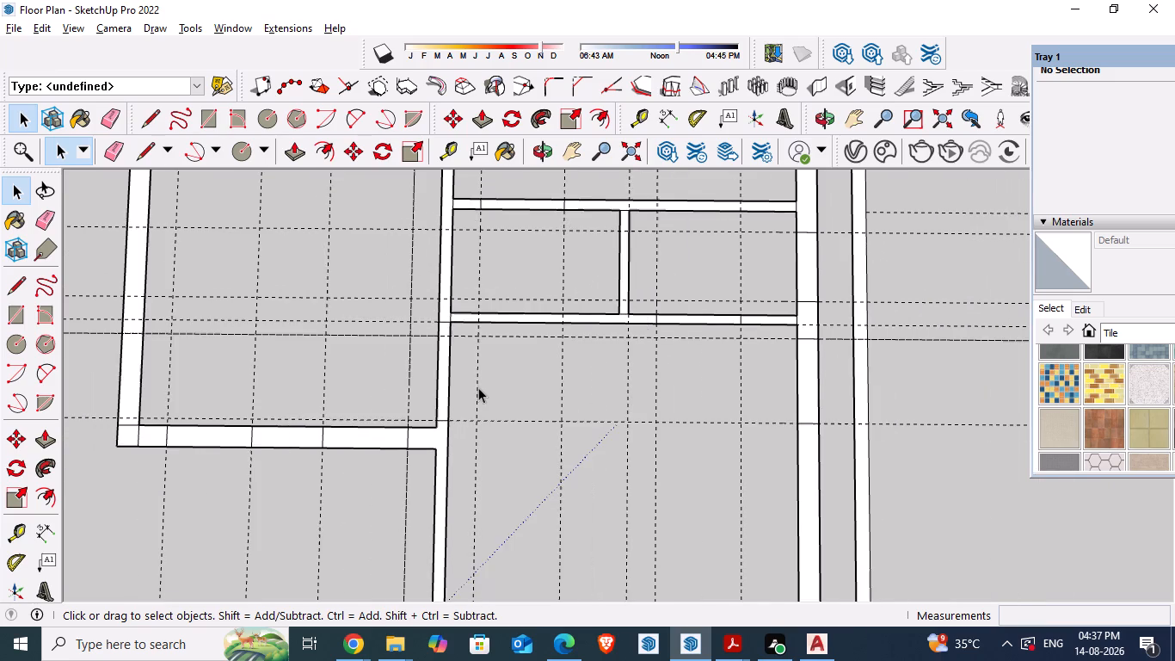
scroll(452, 330, "up", 11)
key("l")
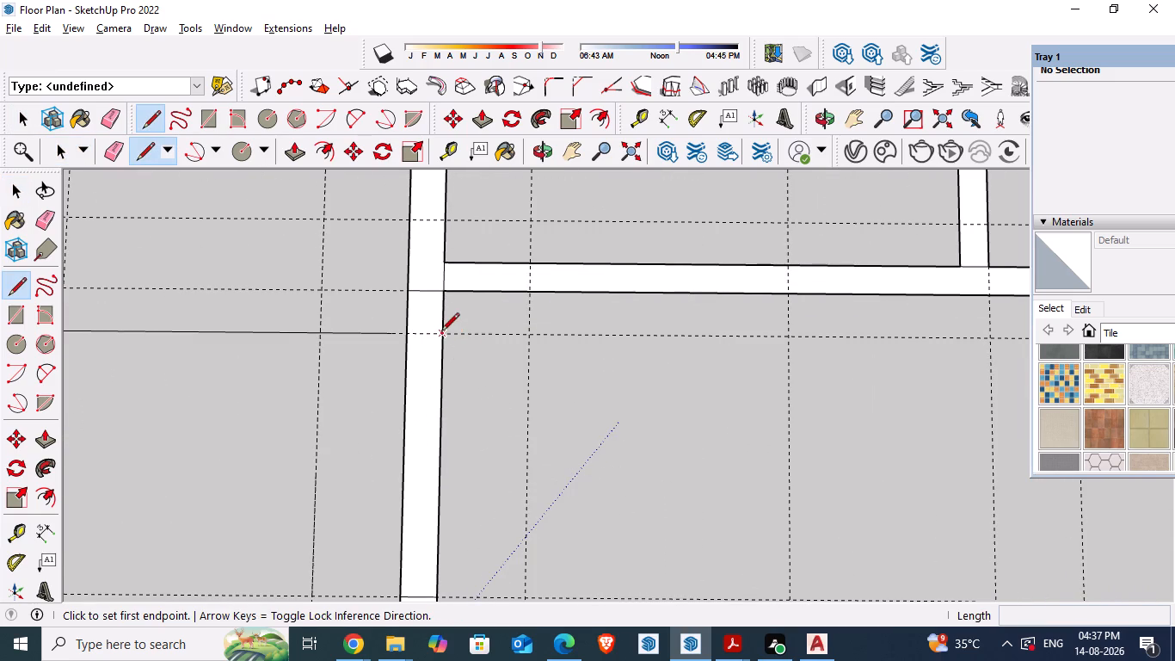
left_click(441, 332)
left_click(407, 334)
key("space")
scroll(505, 393, "down", 4)
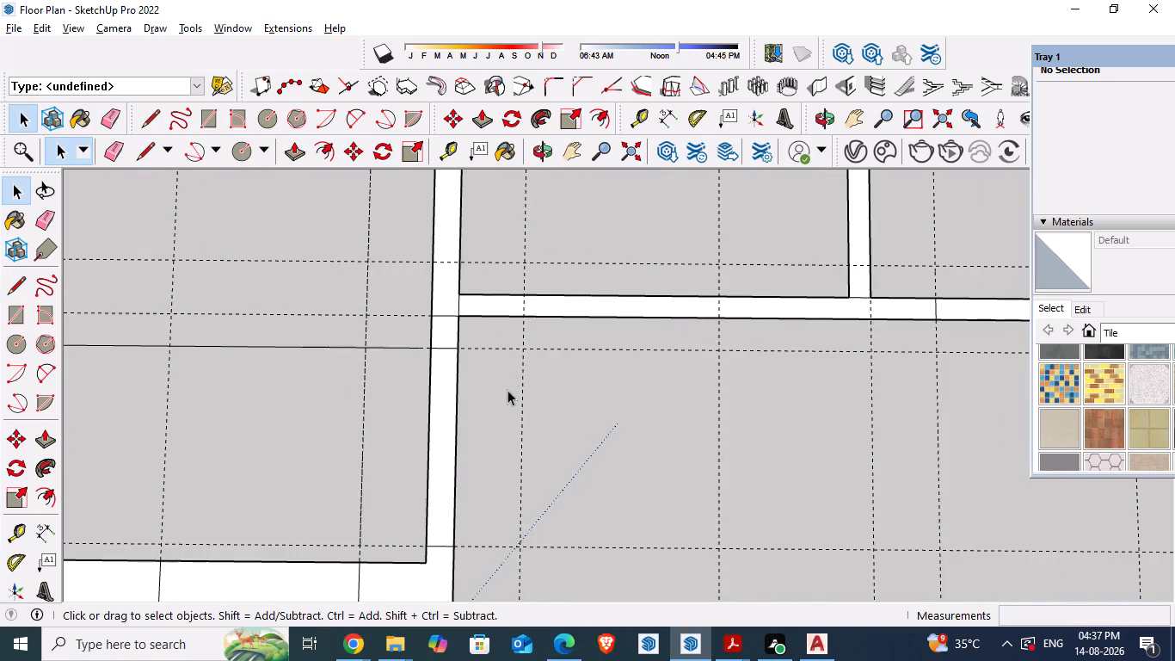
Compare the door and window openings across the modelled plan with the ground floor plan in the reference PDF.
scroll(508, 390, "down", 8)
key("alt+Tab")
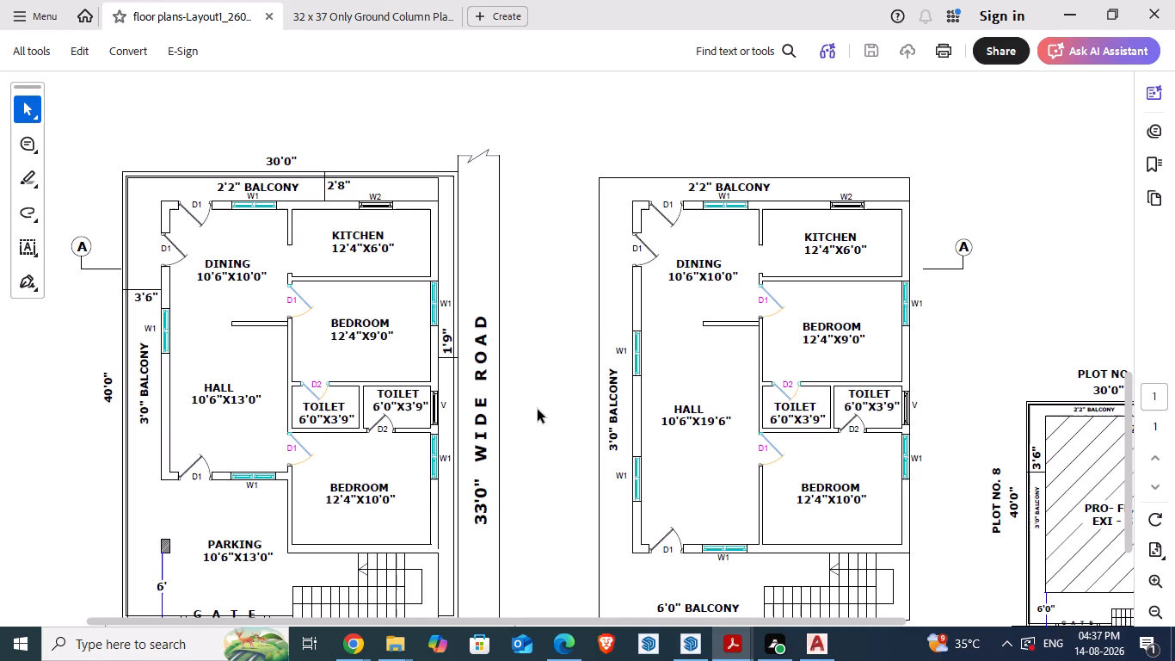
key("alt+Tab")
scroll(526, 389, "down", 7)
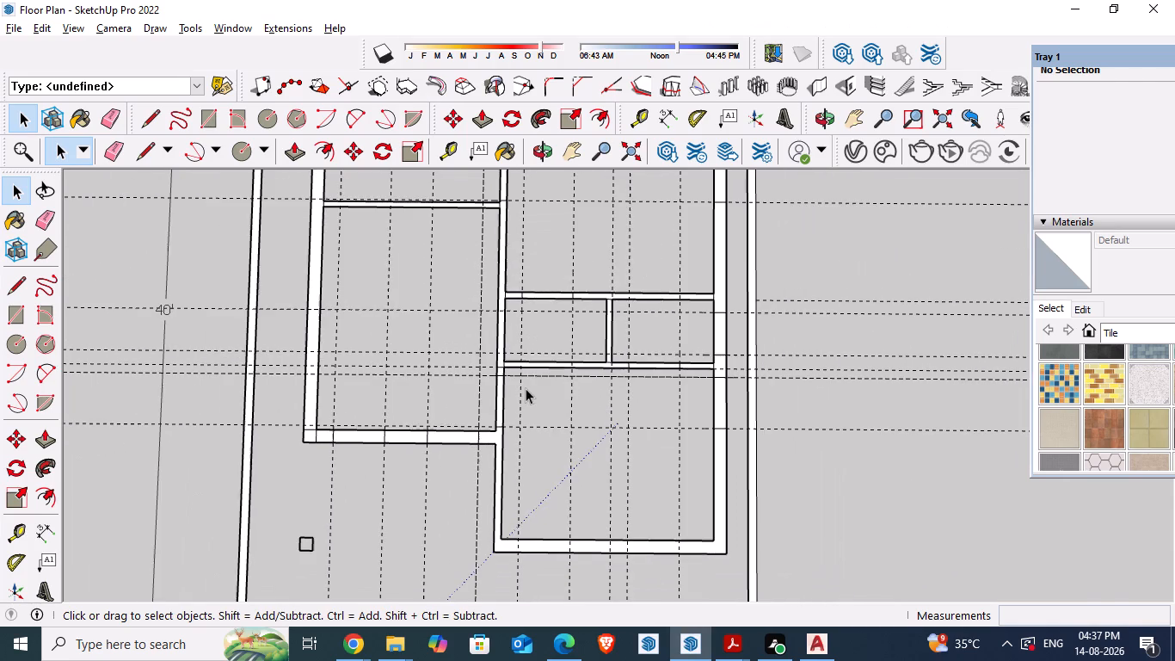
key("alt+Tab")
key("alt+Tab")
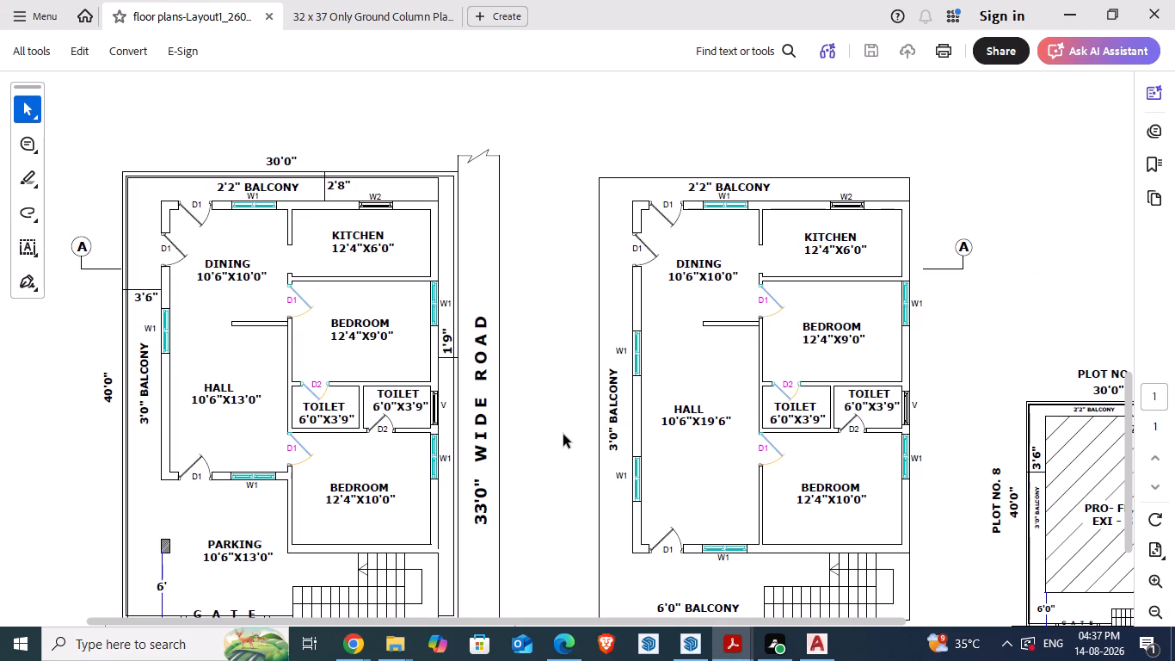
scroll(554, 324, "up", 3)
scroll(554, 324, "down", 5)
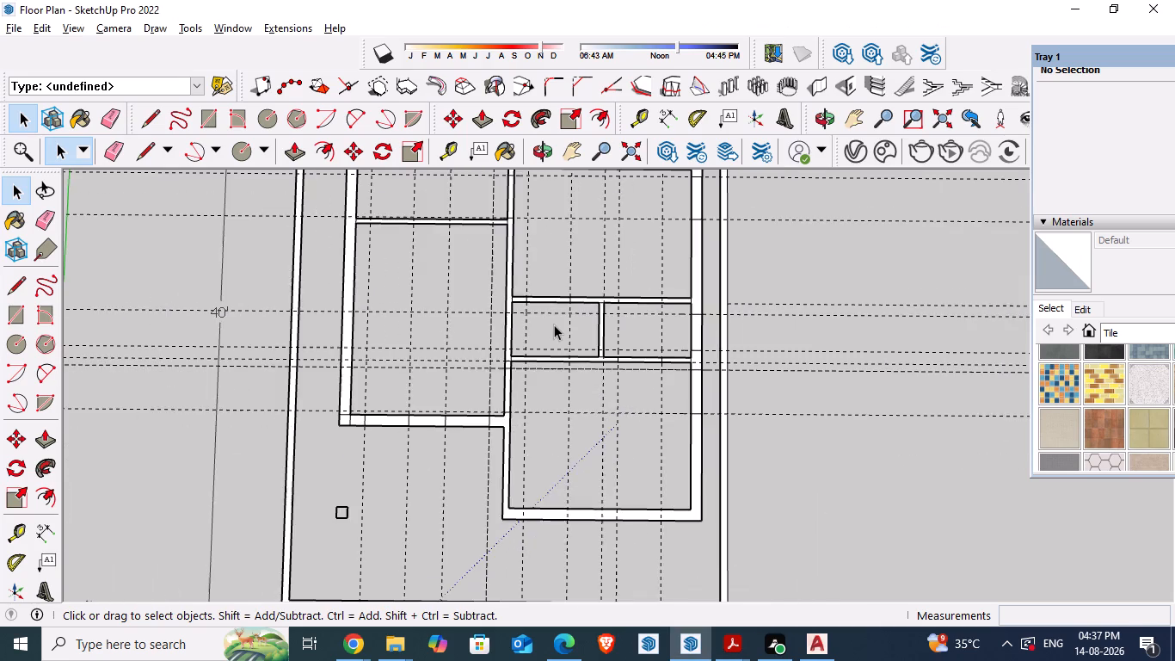
scroll(551, 341, "down", 9)
scroll(538, 265, "up", 8)
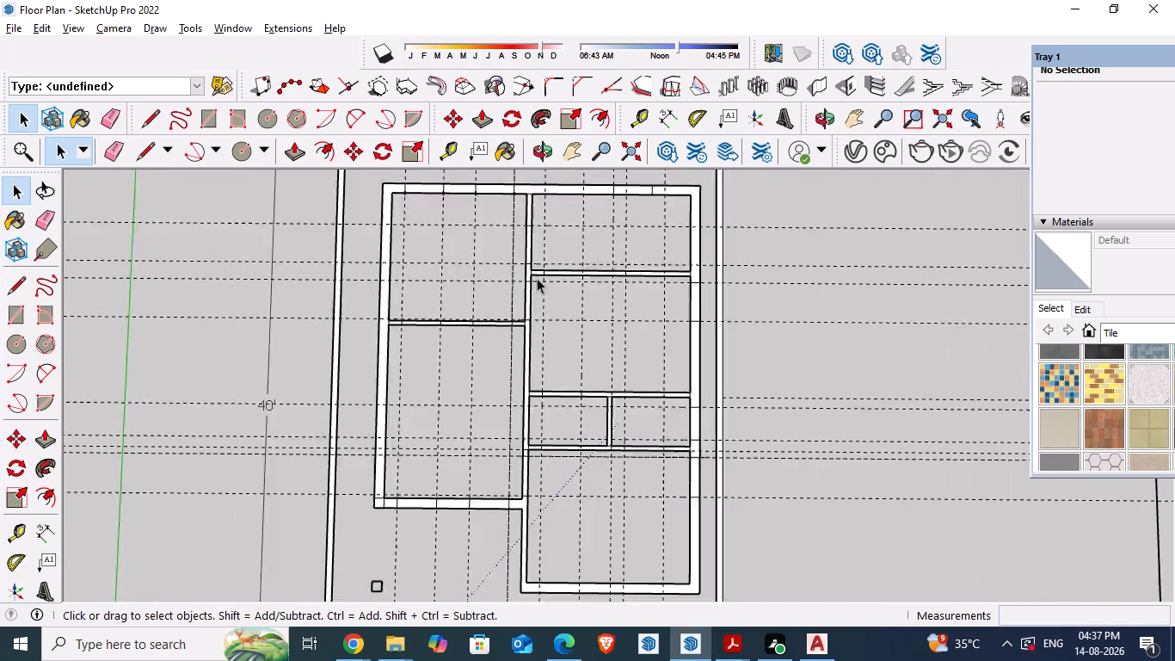
scroll(537, 278, "up", 2)
key("alt+Tab")
key("alt+Tab")
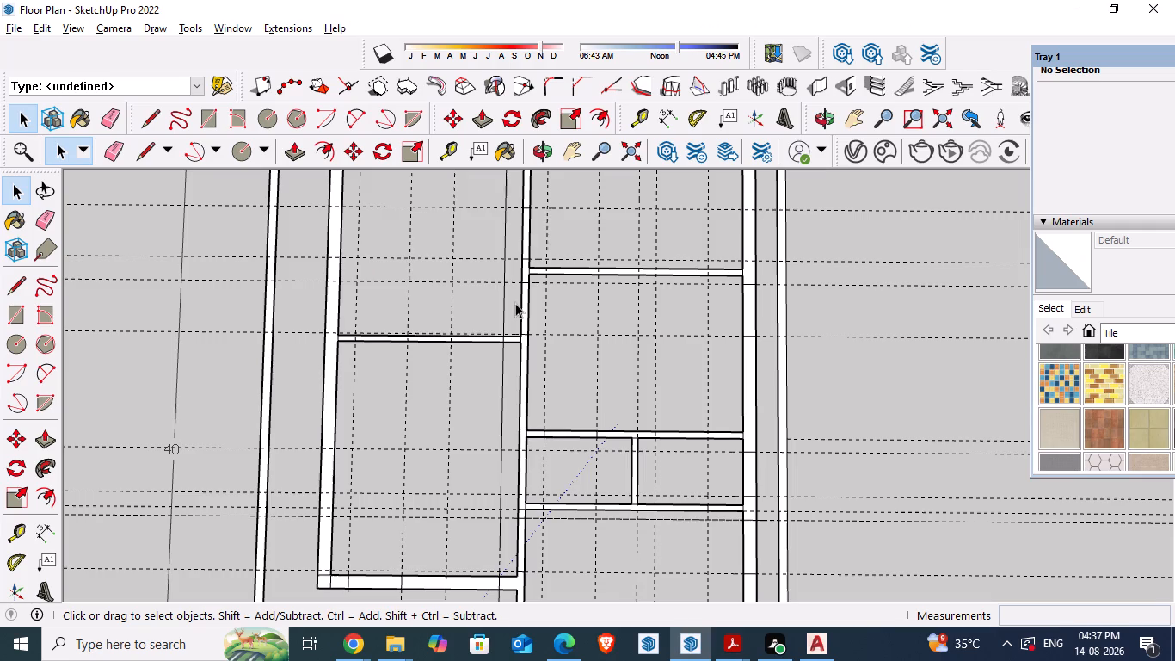
scroll(508, 310, "down", 4)
key("alt+Tab")
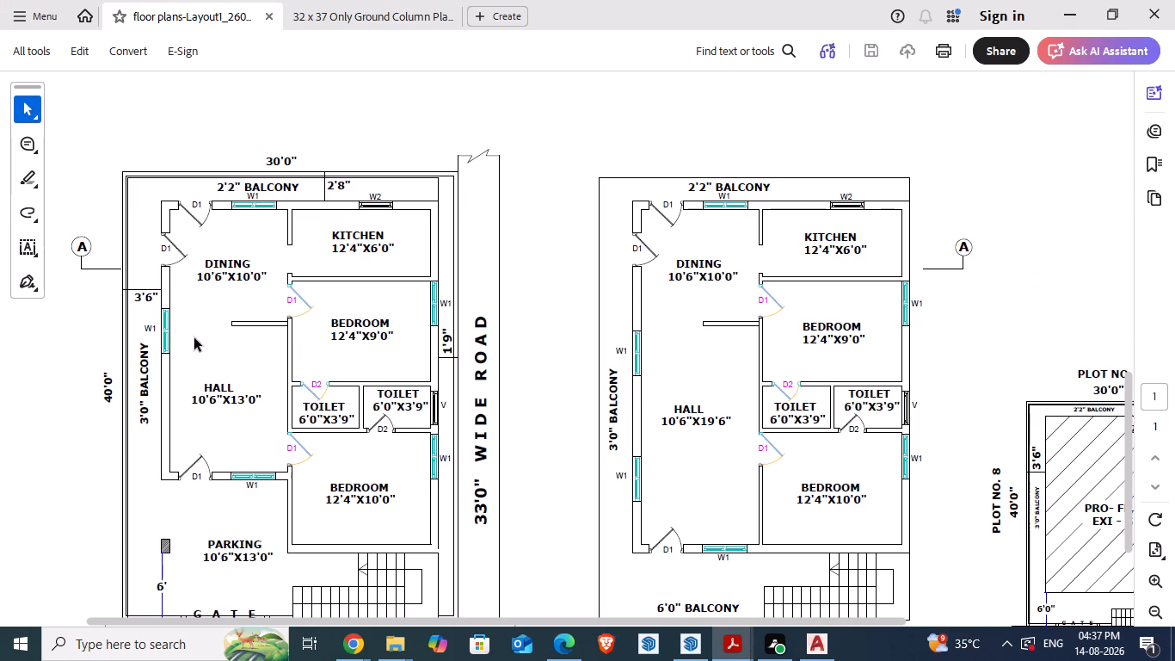
scroll(251, 300, "up", 4)
scroll(236, 466, "down", 1)
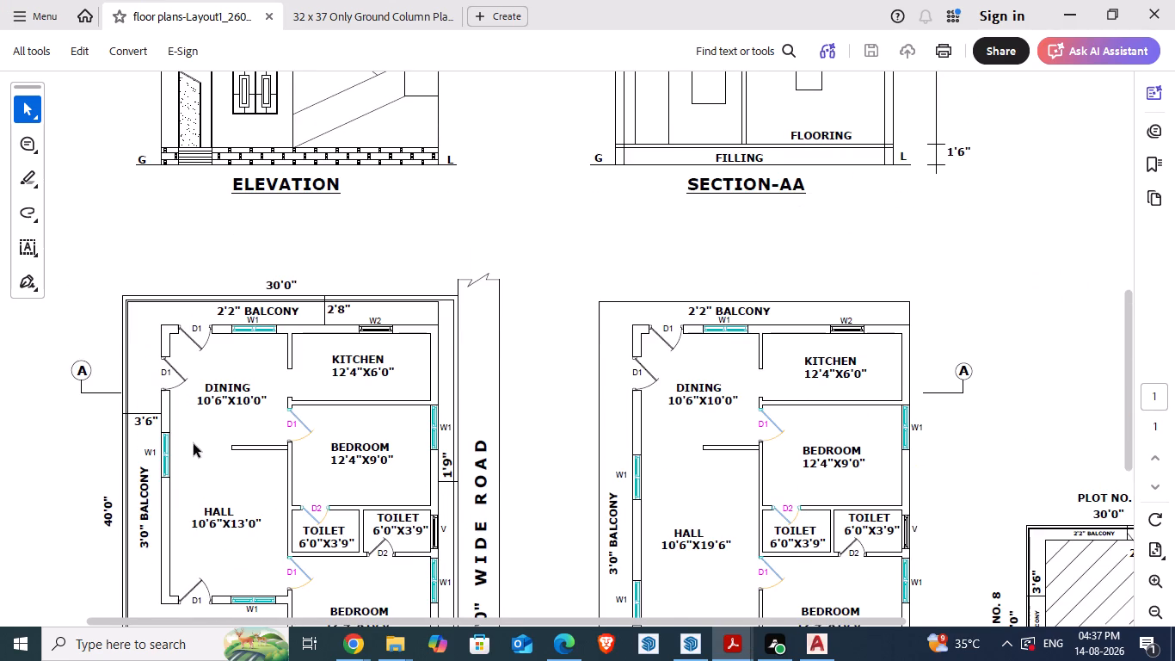
scroll(194, 444, "up", 2)
key("alt+Tab")
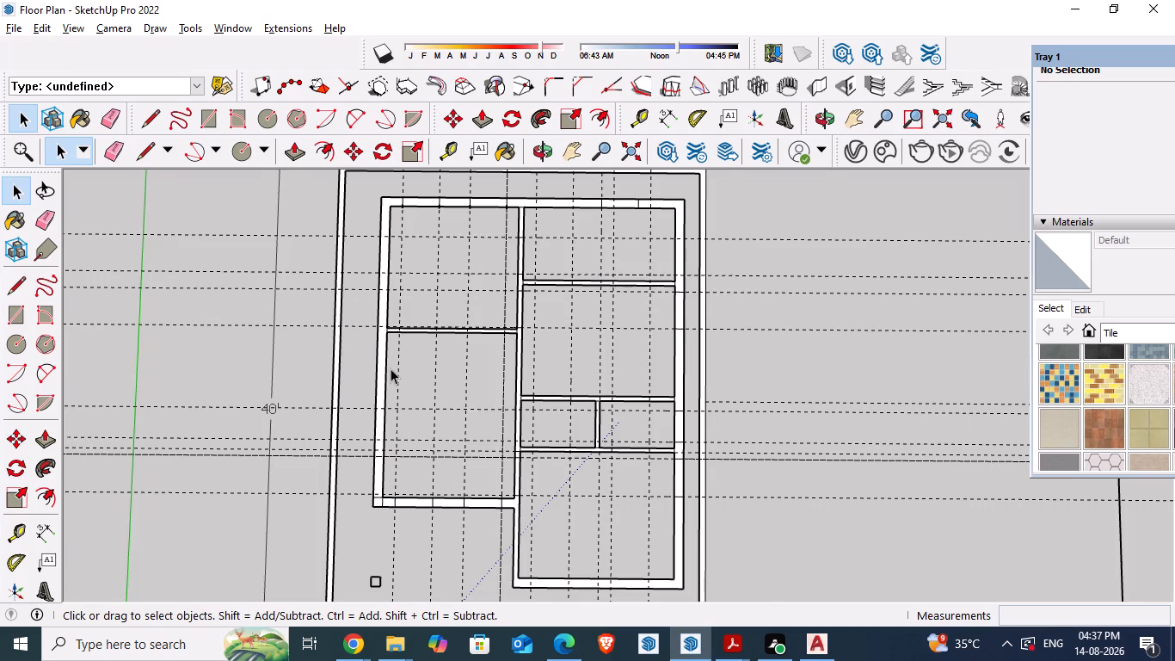
scroll(391, 368, "up", 4)
scroll(390, 366, "down", 9)
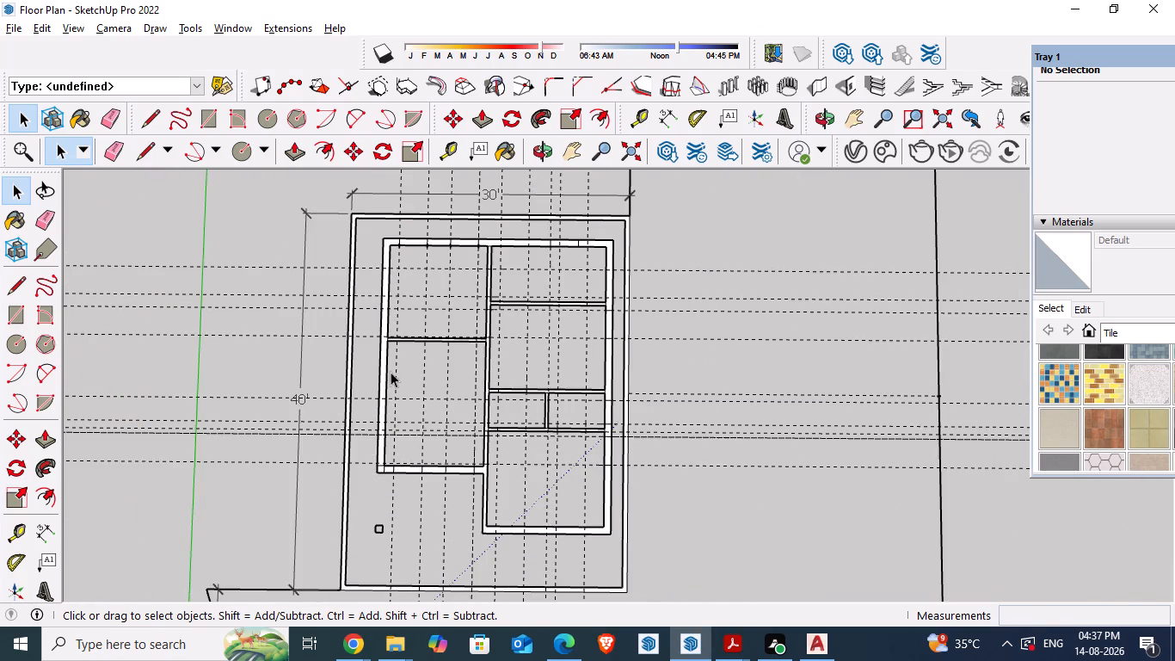
Erase the horizontal construction guides crossing the 30' x 40' floor plan.
key("e")
left_click_drag(155, 244, 165, 314)
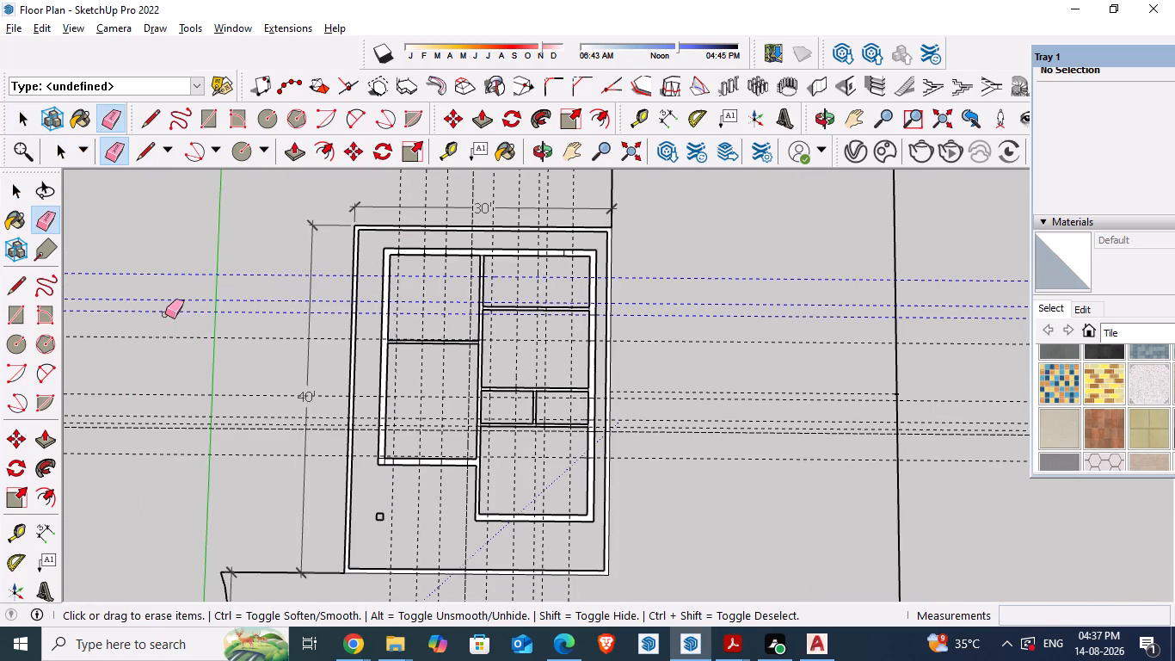
left_click_drag(165, 314, 167, 476)
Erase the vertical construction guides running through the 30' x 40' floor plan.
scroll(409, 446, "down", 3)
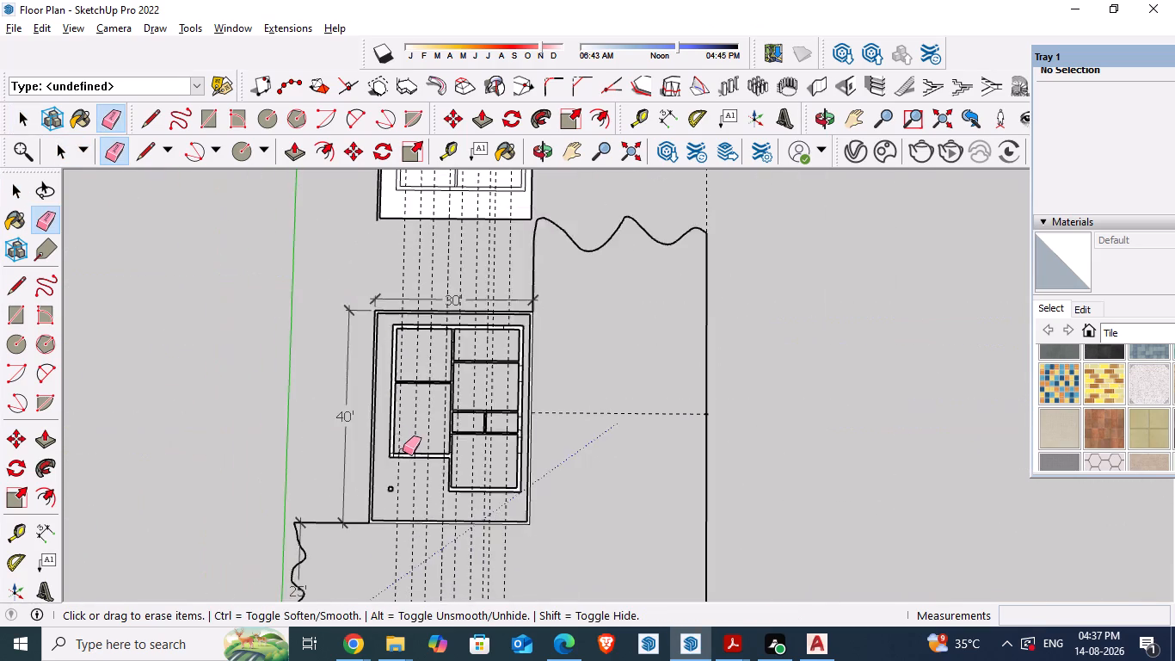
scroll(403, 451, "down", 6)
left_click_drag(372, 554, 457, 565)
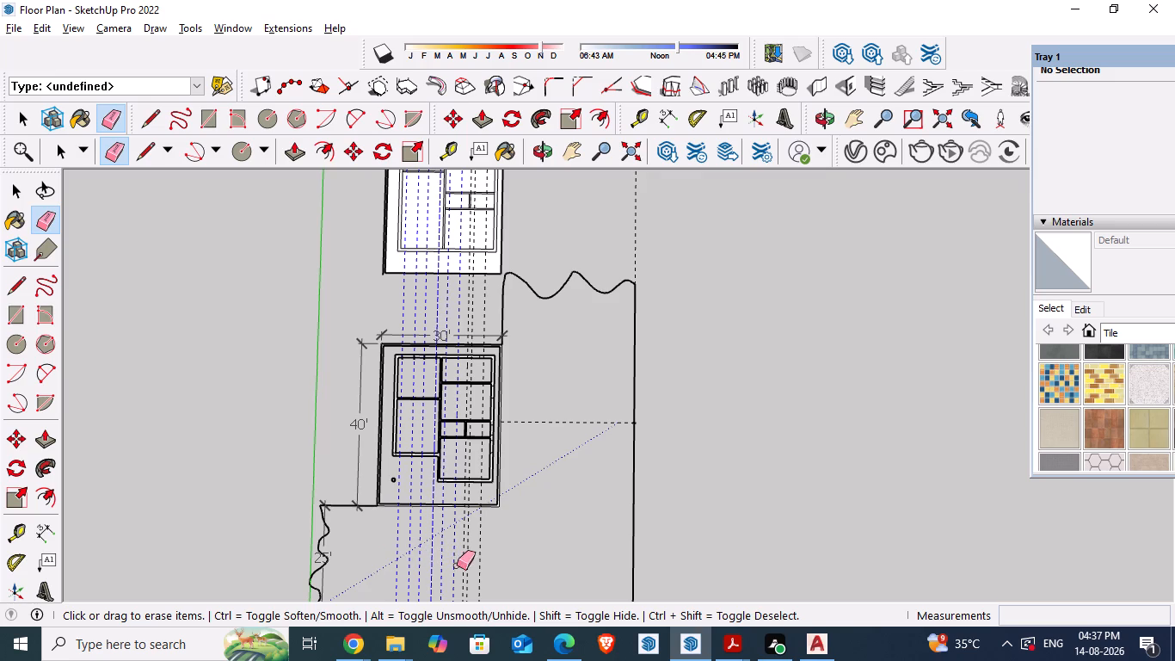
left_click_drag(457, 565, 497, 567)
Save the floor plan model.
scroll(422, 368, "up", 12)
key("ctrl+s")
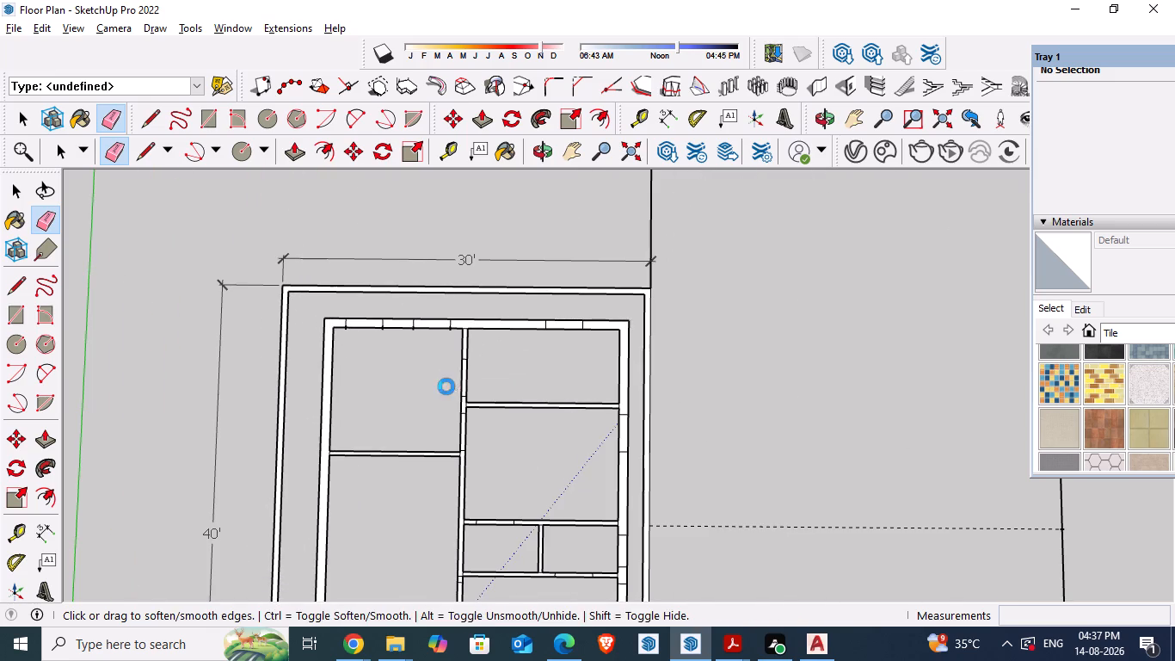
Review the marked openings around the plan against the PDF's ground floor plan, including the parking and road area.
scroll(368, 406, "up", 1)
scroll(346, 312, "down", 2)
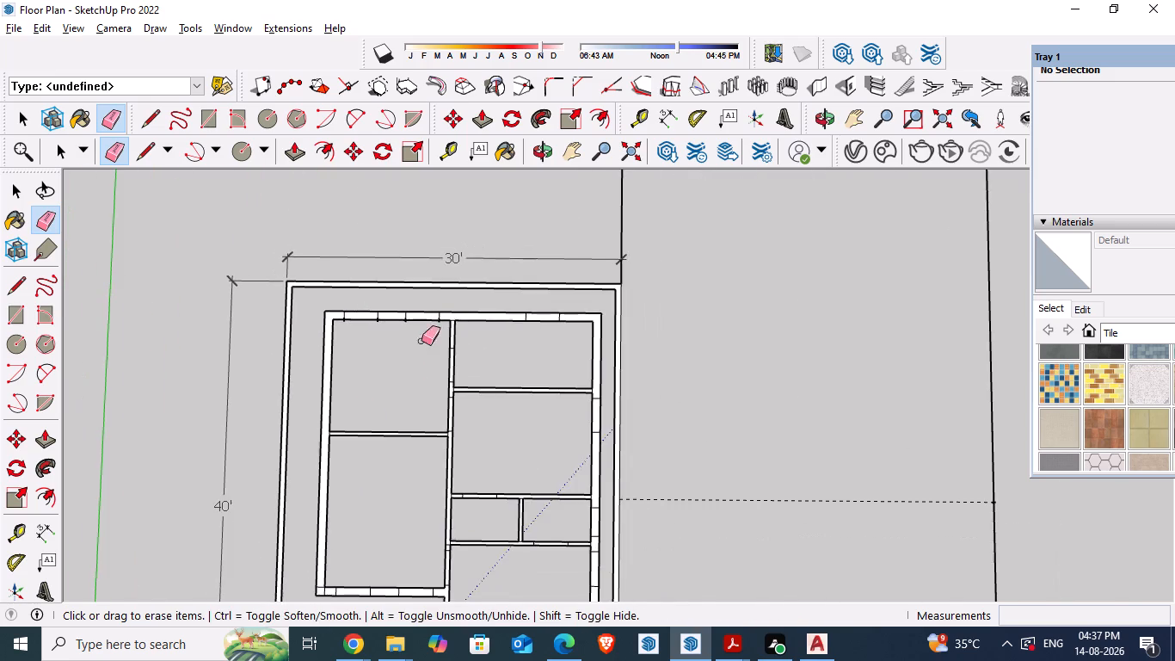
scroll(398, 315, "up", 17)
scroll(418, 266, "down", 11)
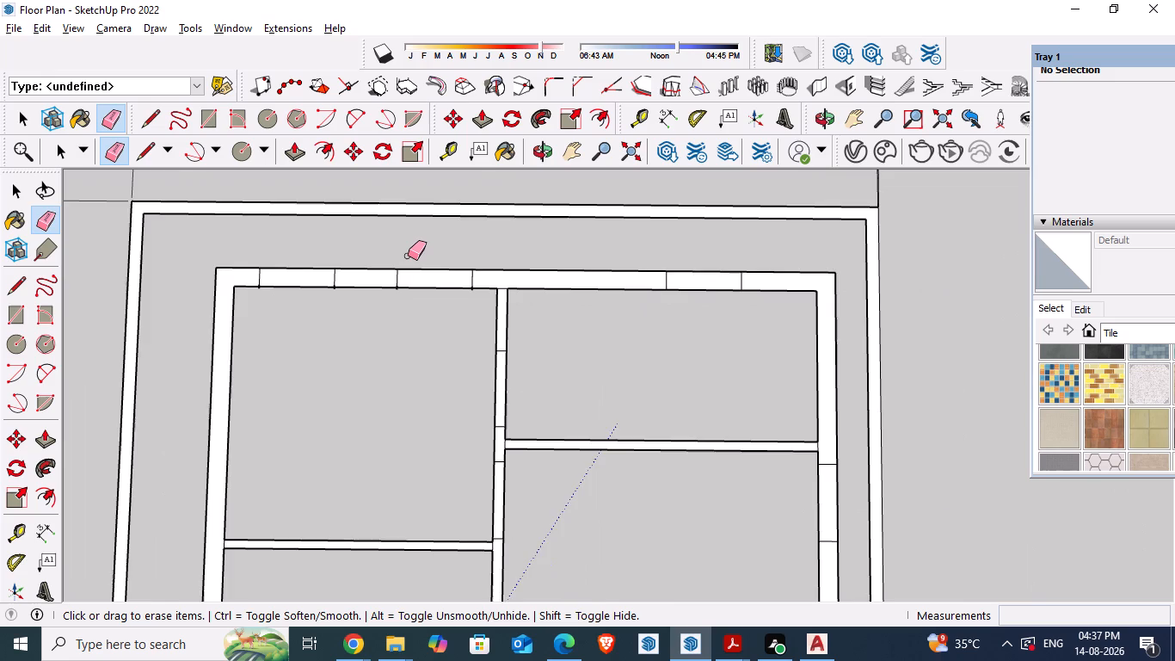
scroll(408, 256, "down", 13)
scroll(383, 483, "up", 7)
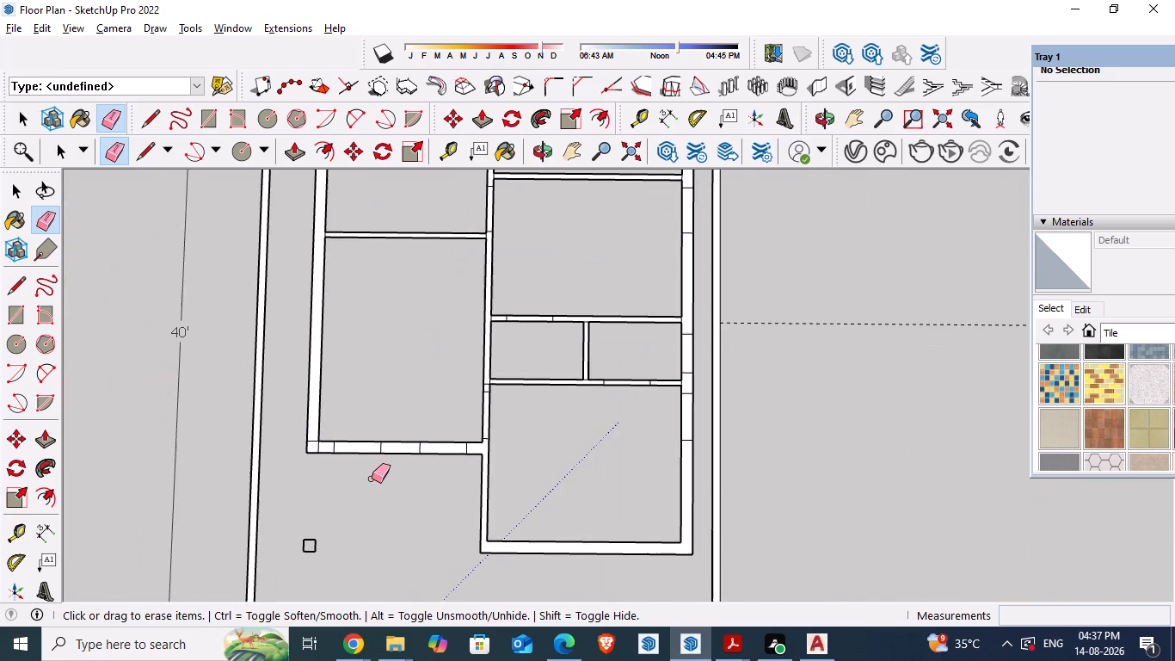
scroll(372, 479, "up", 1)
scroll(372, 475, "down", 8)
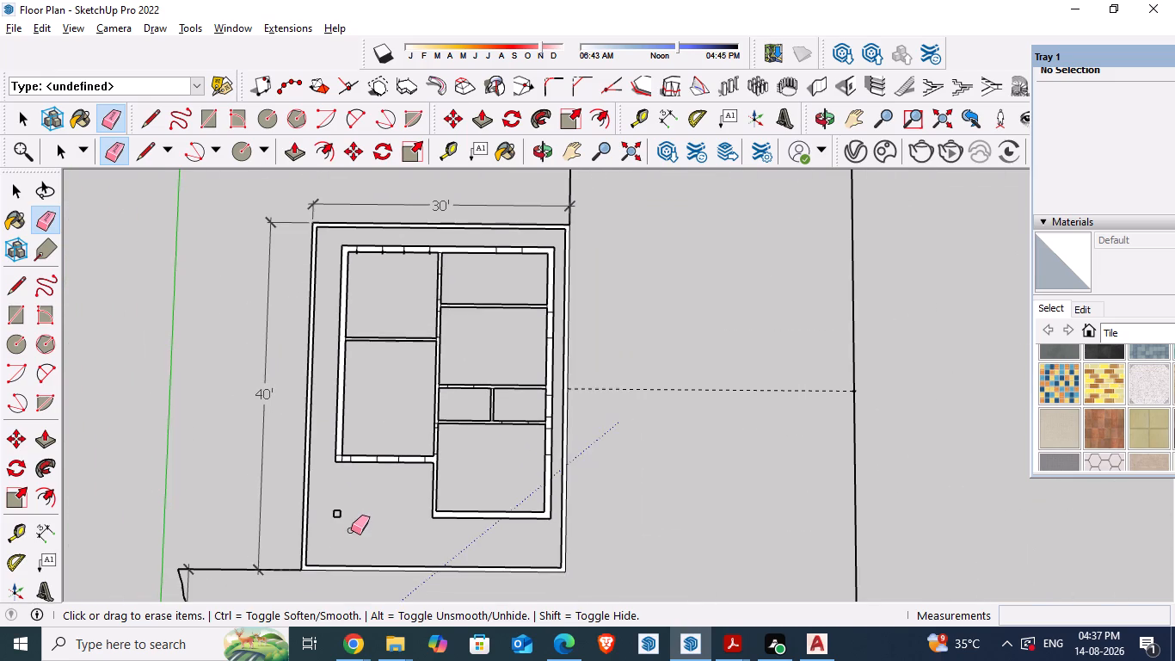
key("alt+Tab")
scroll(445, 350, "down", 10)
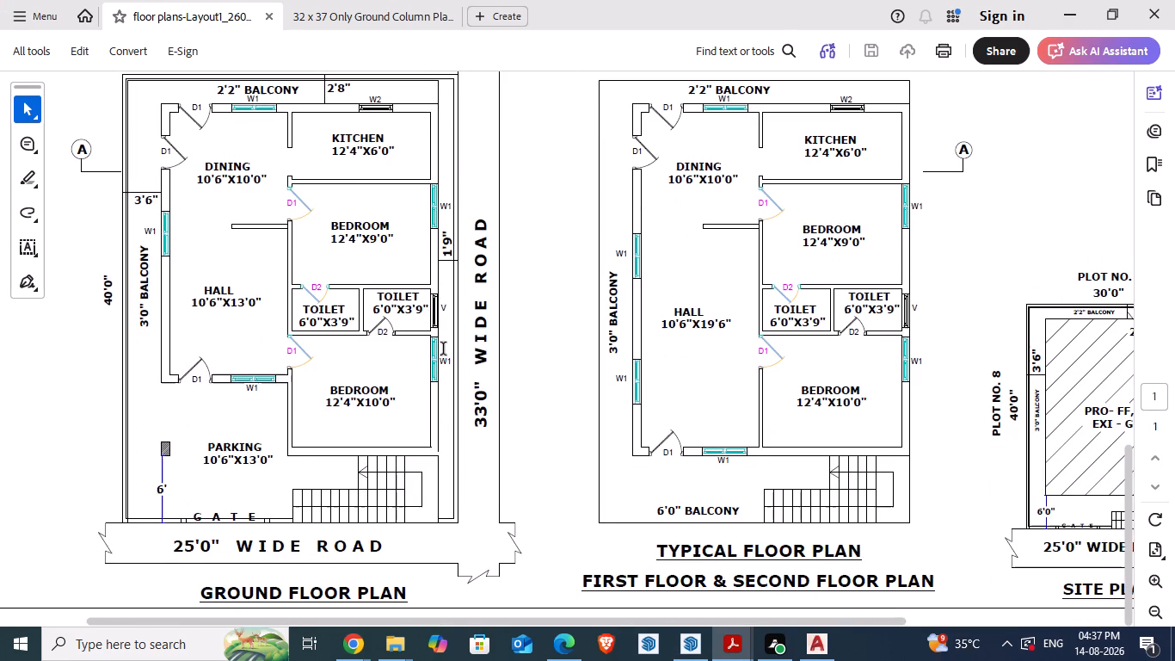
scroll(444, 349, "down", 1)
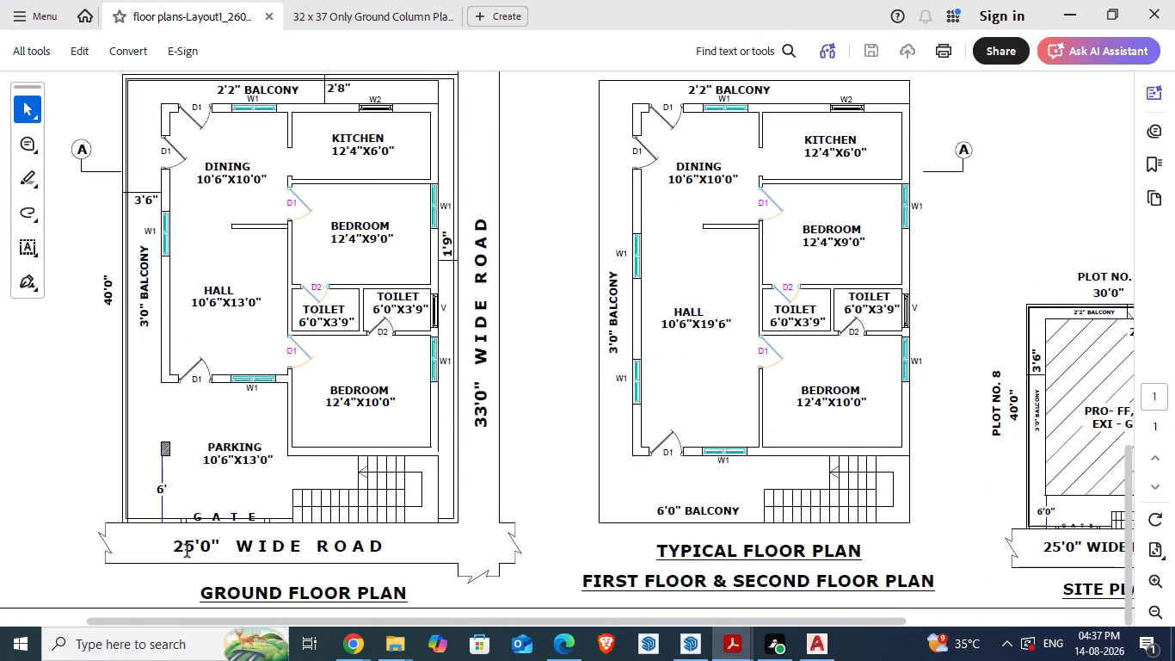
key("alt+Tab")
scroll(327, 571, "up", 2)
scroll(390, 402, "down", 7)
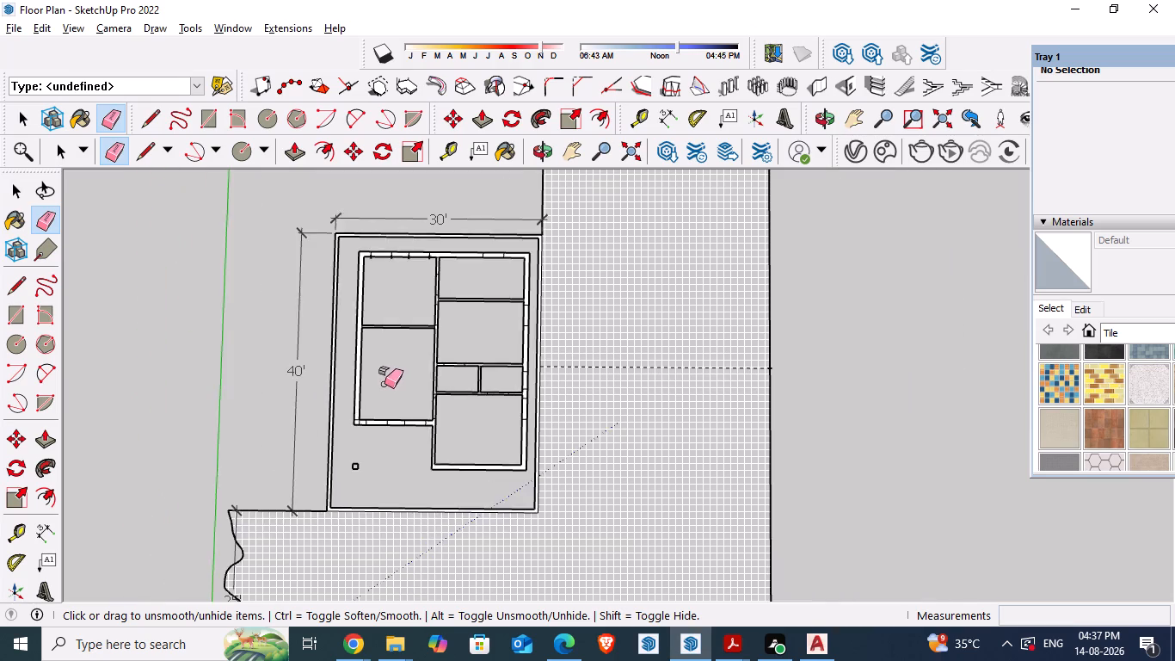
scroll(384, 384, "down", 3)
scroll(383, 577, "up", 6)
key("space")
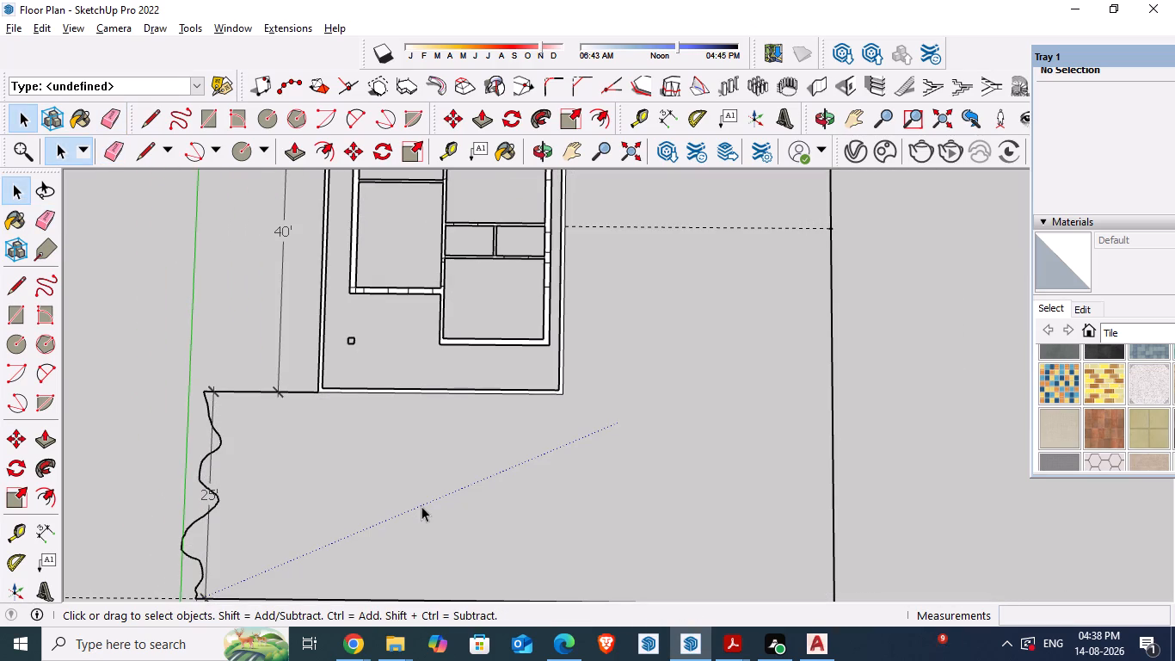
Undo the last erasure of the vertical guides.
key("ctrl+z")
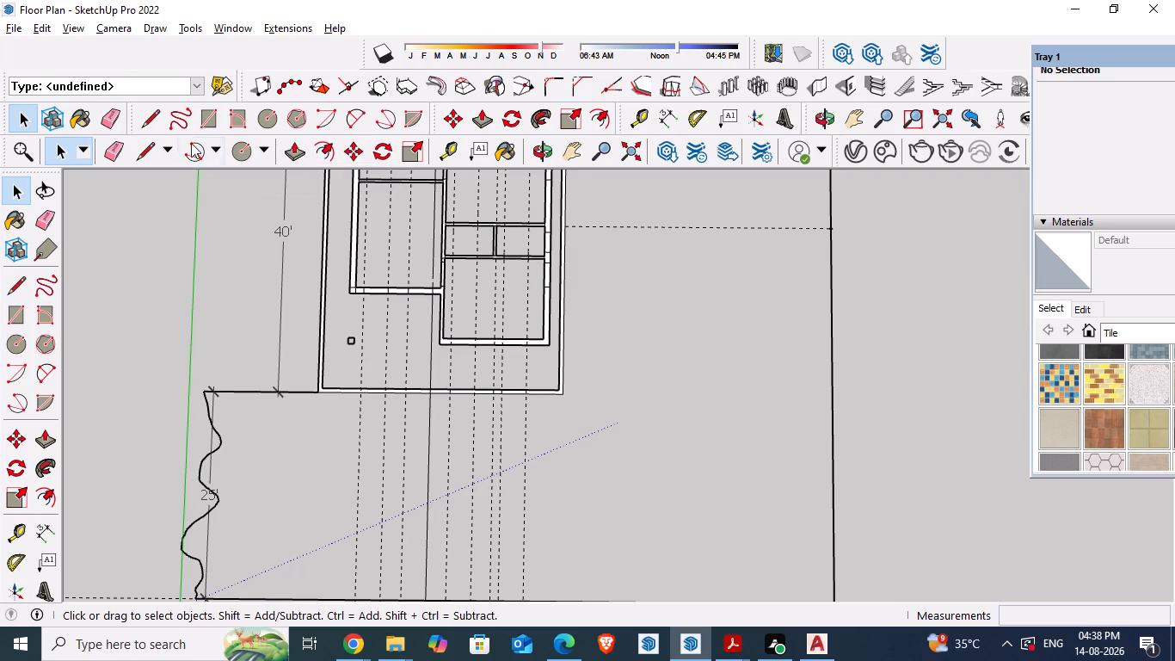
Erase the vertical construction guides running through the floor plan and the 25' road area below it.
key("e")
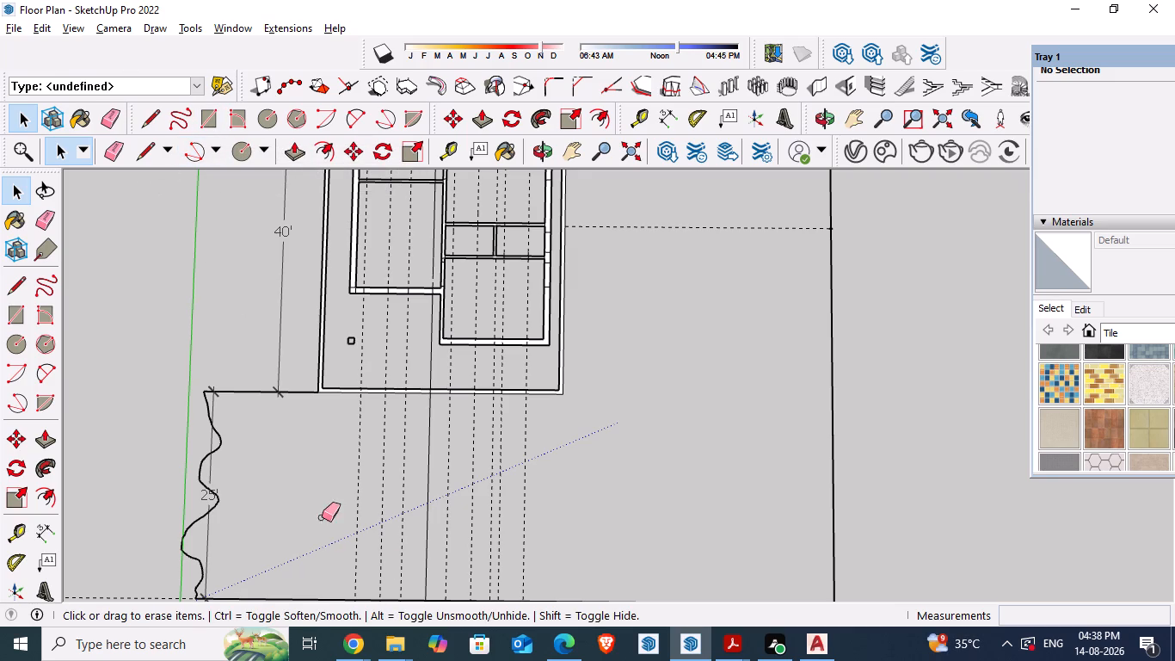
left_click_drag(316, 492, 563, 542)
scroll(482, 495, "down", 4)
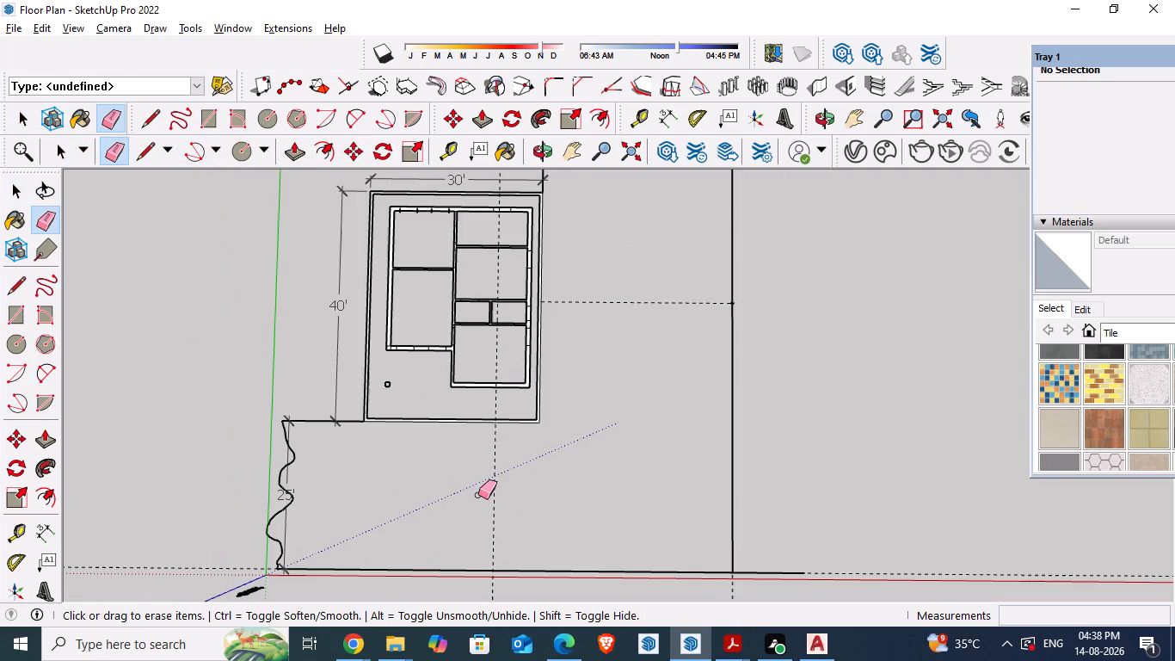
left_click_drag(478, 495, 519, 511)
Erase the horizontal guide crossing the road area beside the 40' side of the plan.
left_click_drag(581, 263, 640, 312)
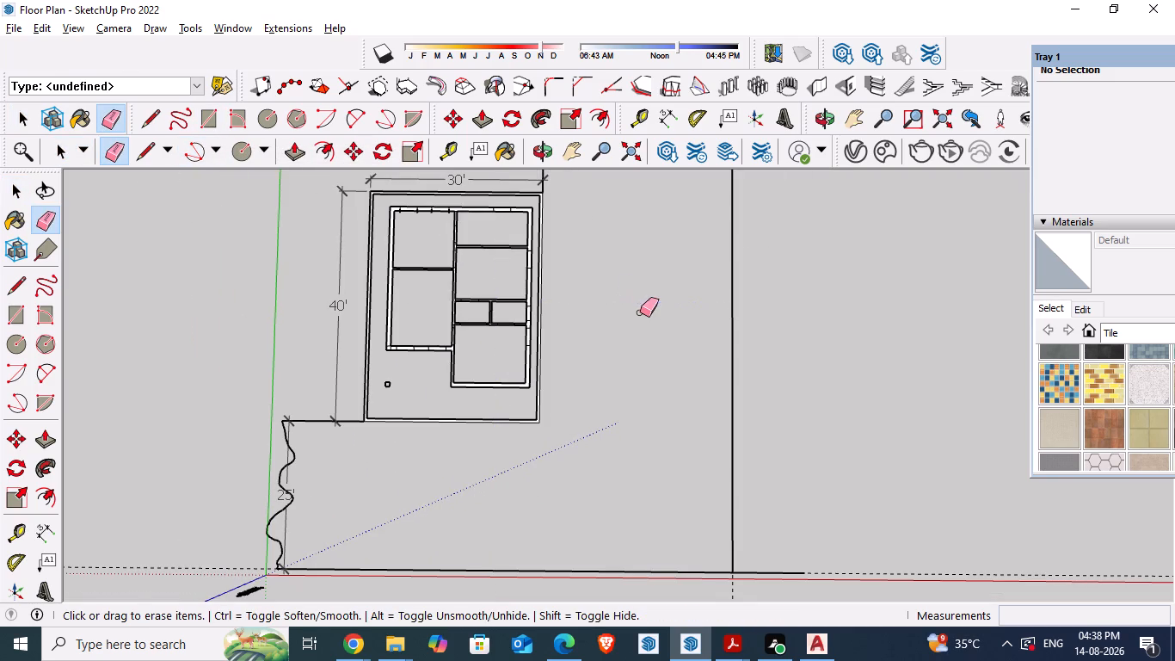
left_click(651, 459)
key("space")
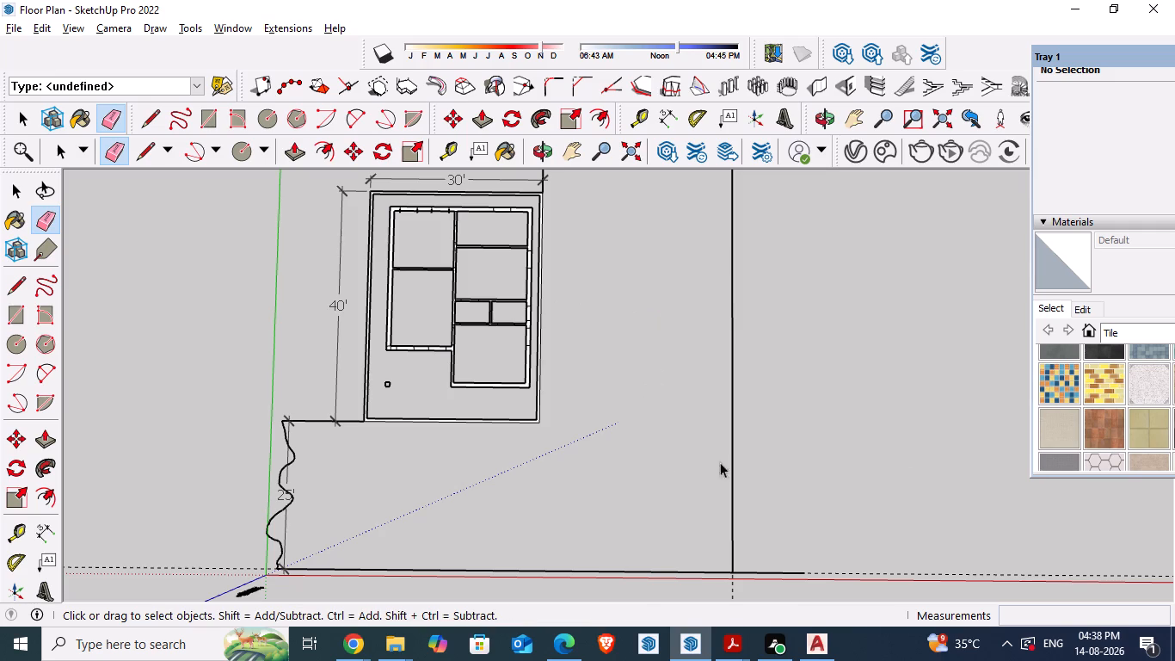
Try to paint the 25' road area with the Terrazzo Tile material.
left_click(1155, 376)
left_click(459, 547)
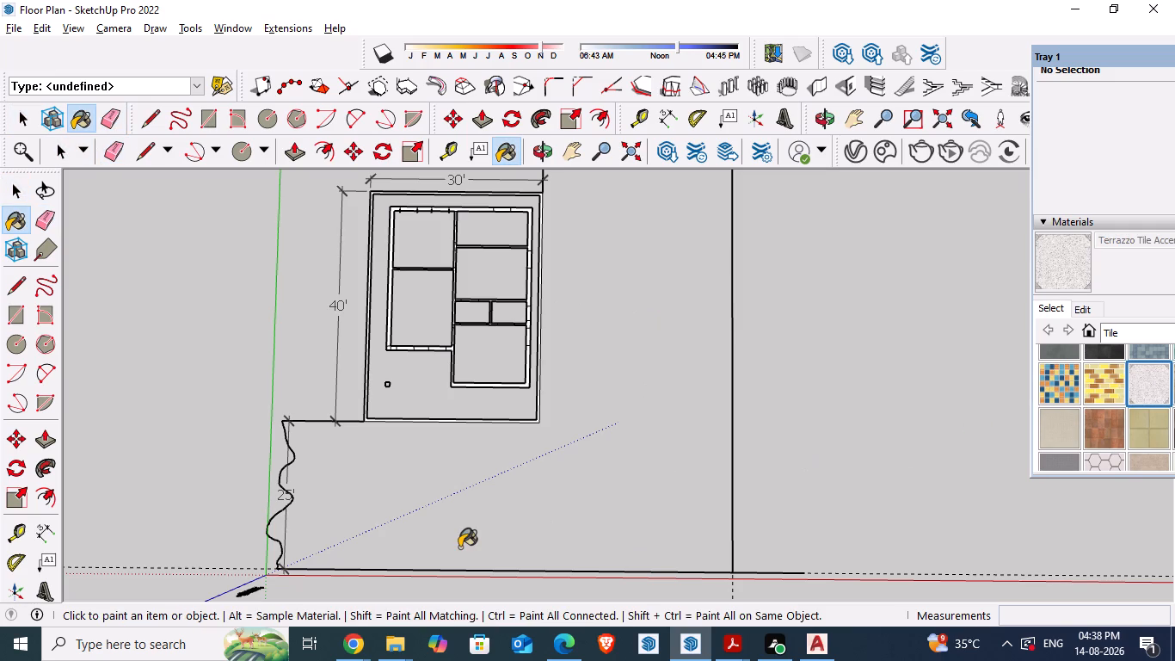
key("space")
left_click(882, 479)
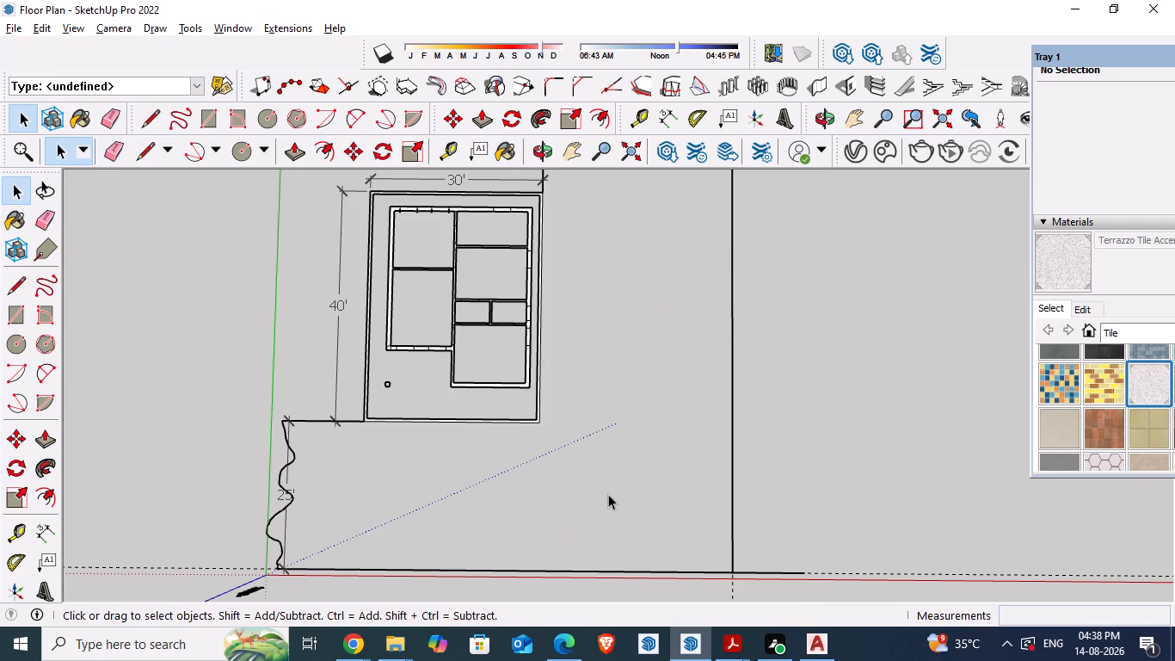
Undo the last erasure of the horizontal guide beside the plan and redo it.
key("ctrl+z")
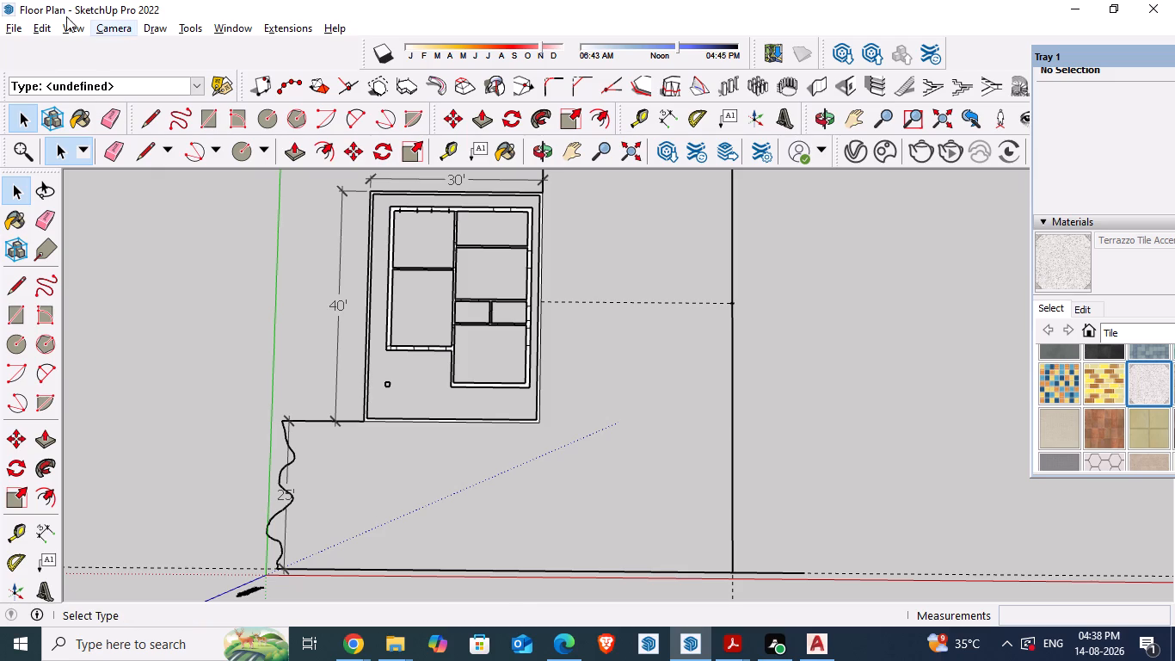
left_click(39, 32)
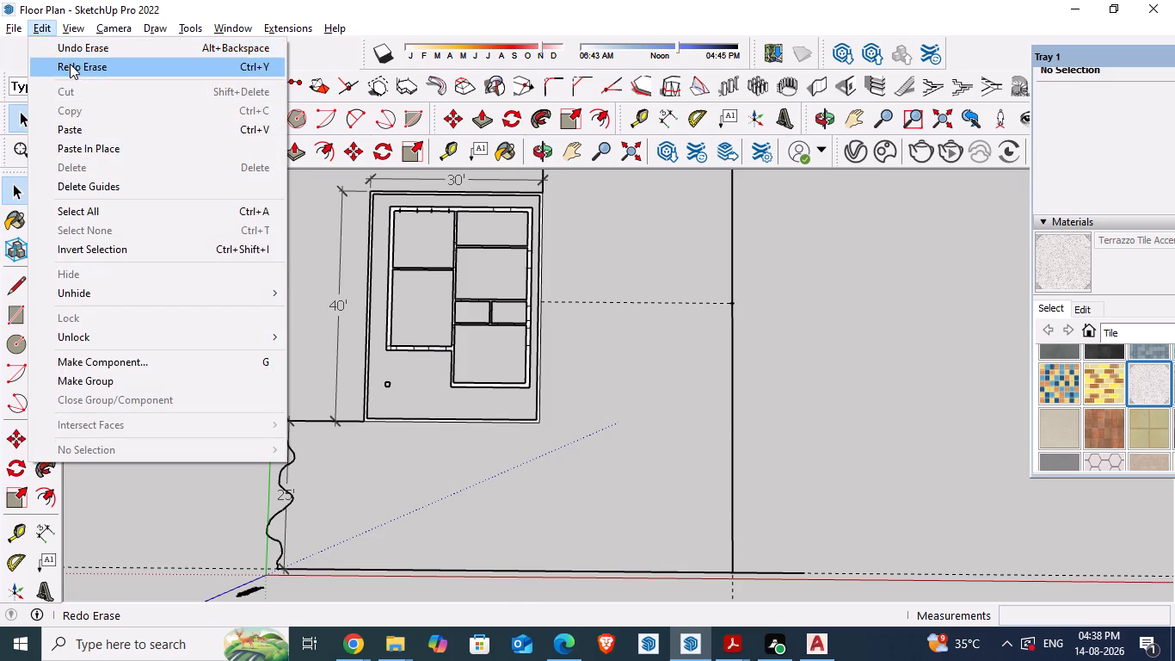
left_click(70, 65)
Retrace the 9" edge of the small parking column square nearest the side boundary wall to form its face.
scroll(414, 445, "down", 8)
scroll(430, 476, "up", 5)
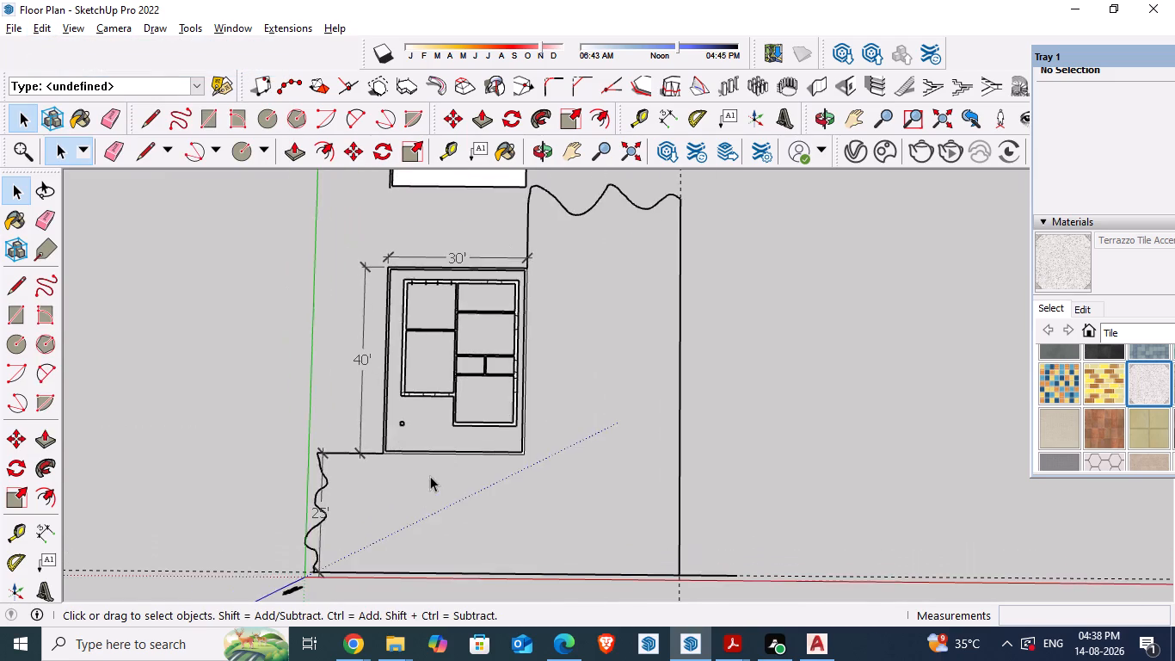
scroll(433, 473, "up", 9)
scroll(406, 359, "up", 10)
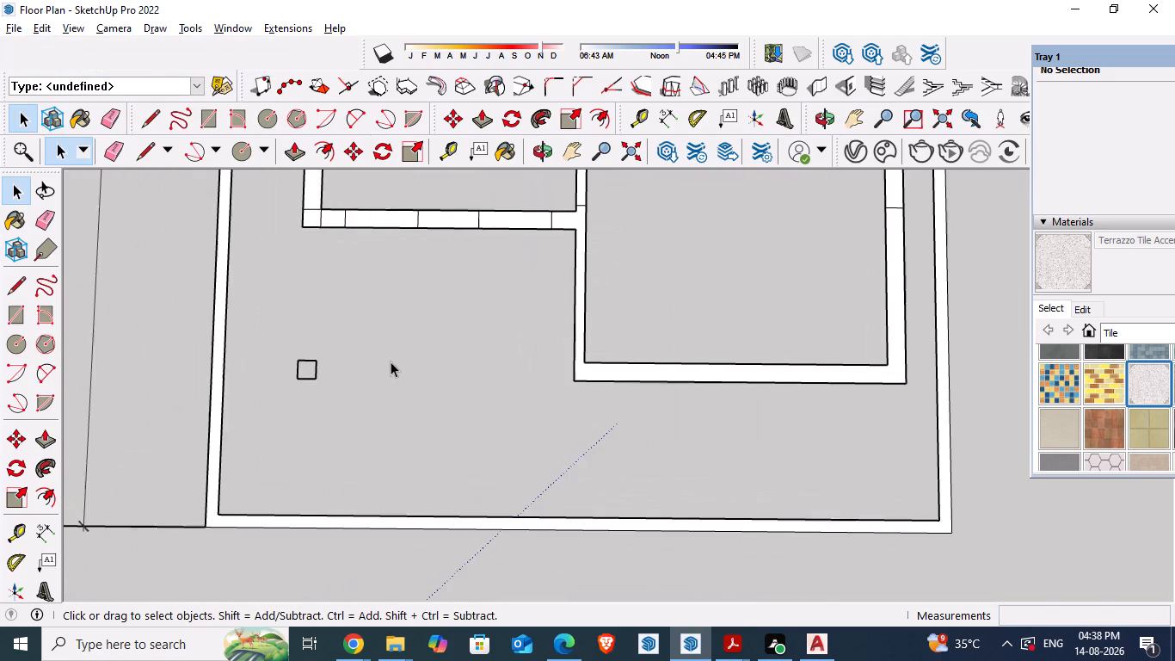
scroll(287, 371, "up", 10)
key("l")
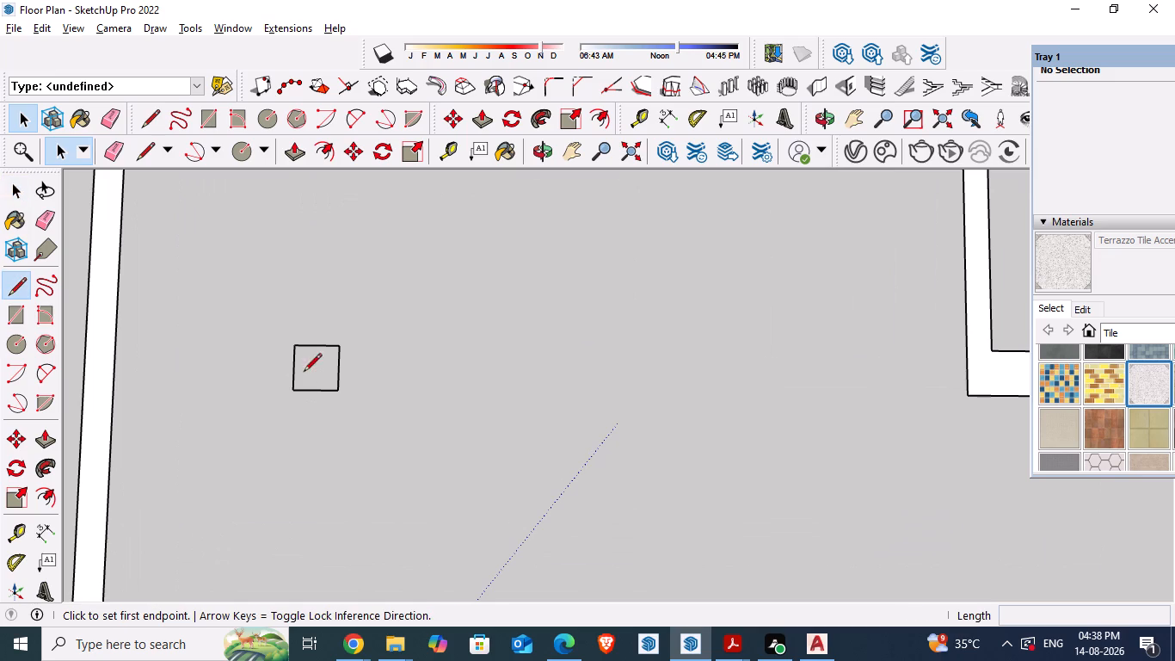
left_click(292, 348)
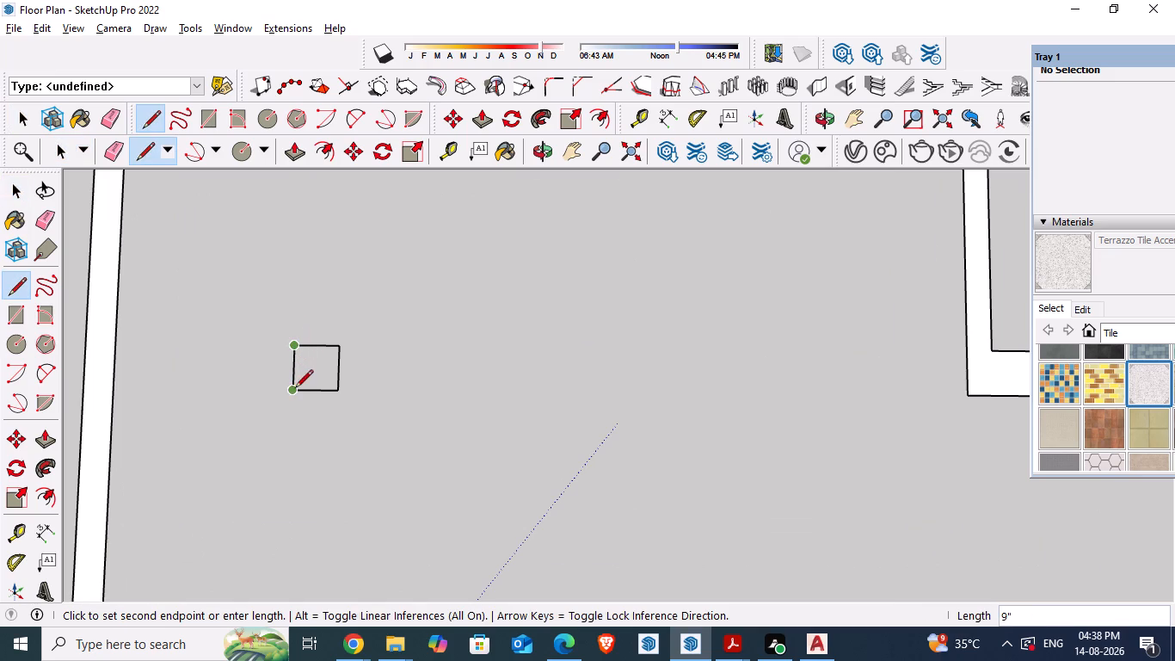
left_click(295, 389)
key("space")
Save the floor plan model.
scroll(458, 436, "down", 16)
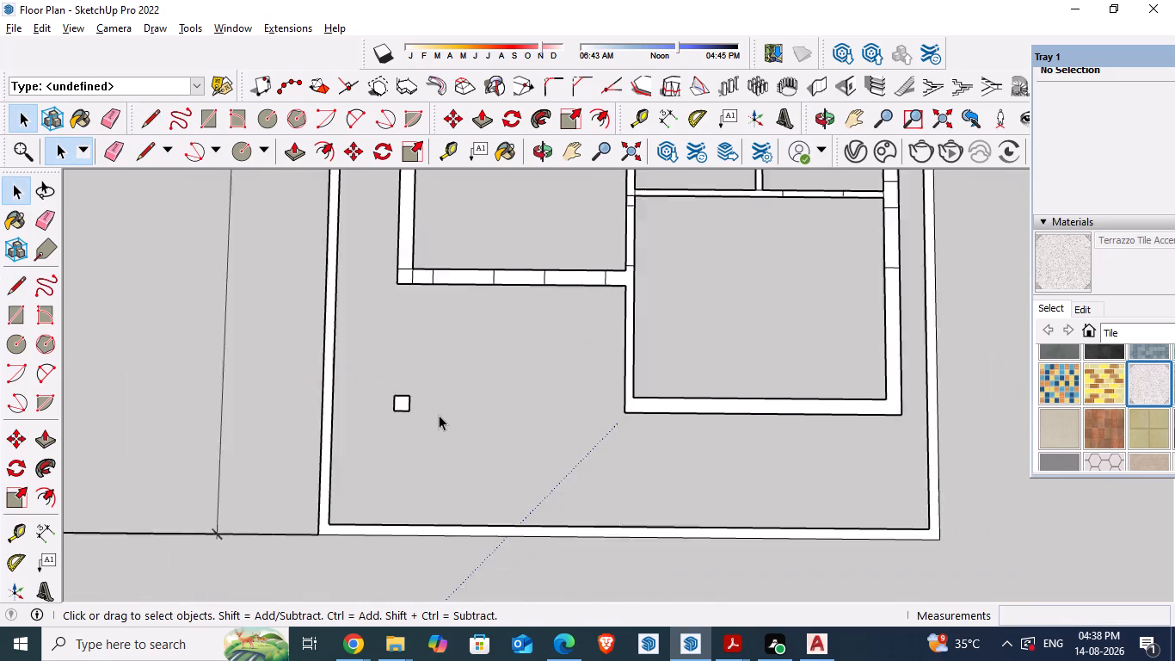
scroll(439, 415, "down", 3)
left_click(439, 415)
key("ctrl+s")
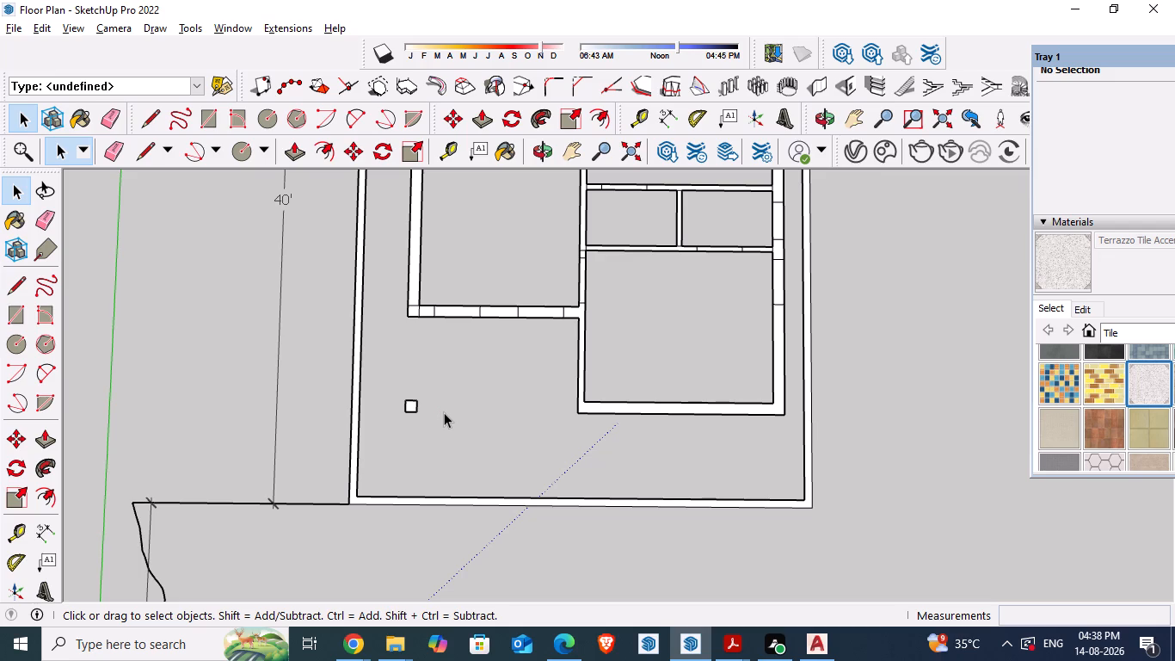
Check the column offset in the reference PDF and draw a 6' line from the parking column's corner to the front boundary wall's outer edge.
key("alt+Tab")
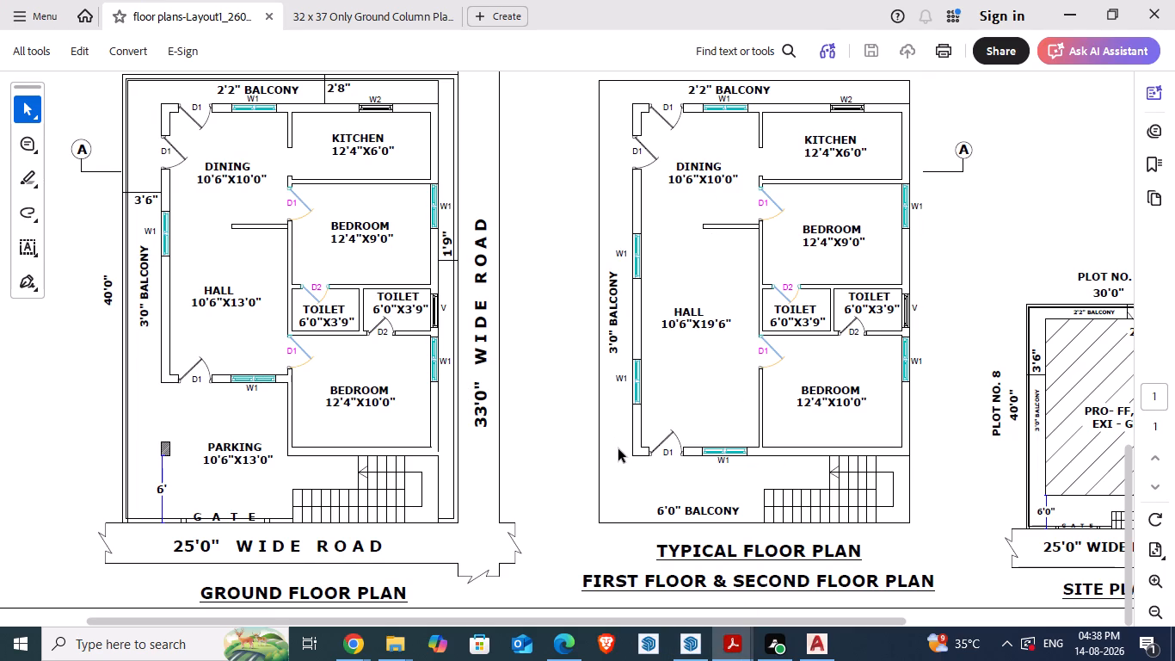
key("alt+Tab")
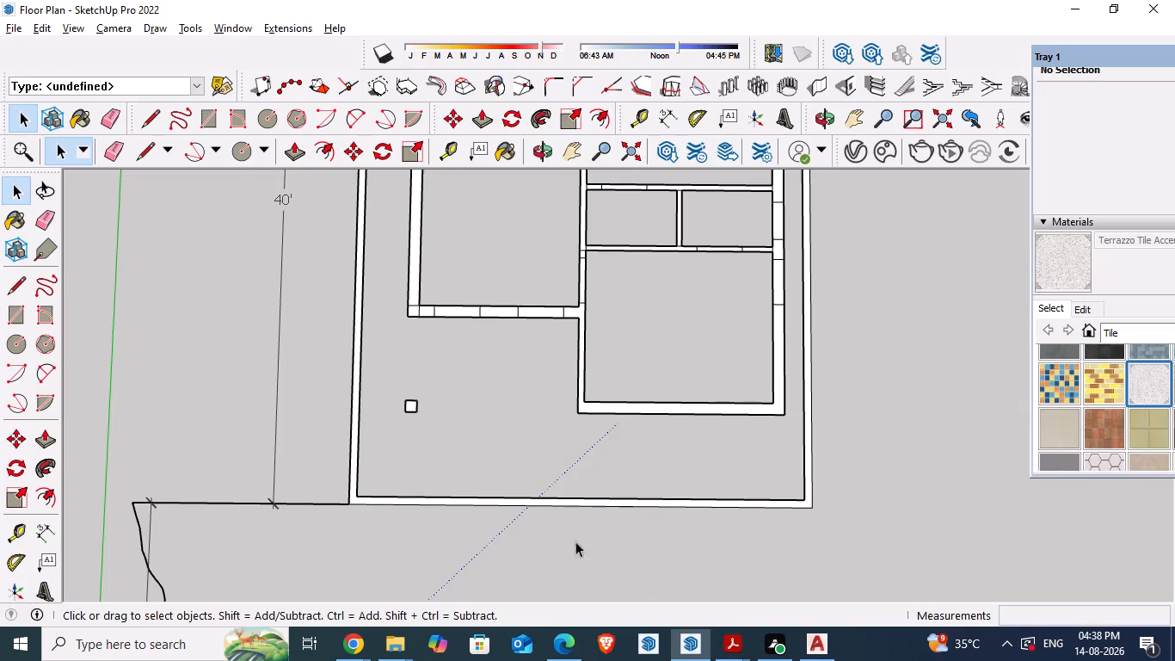
left_click(434, 495)
key("l")
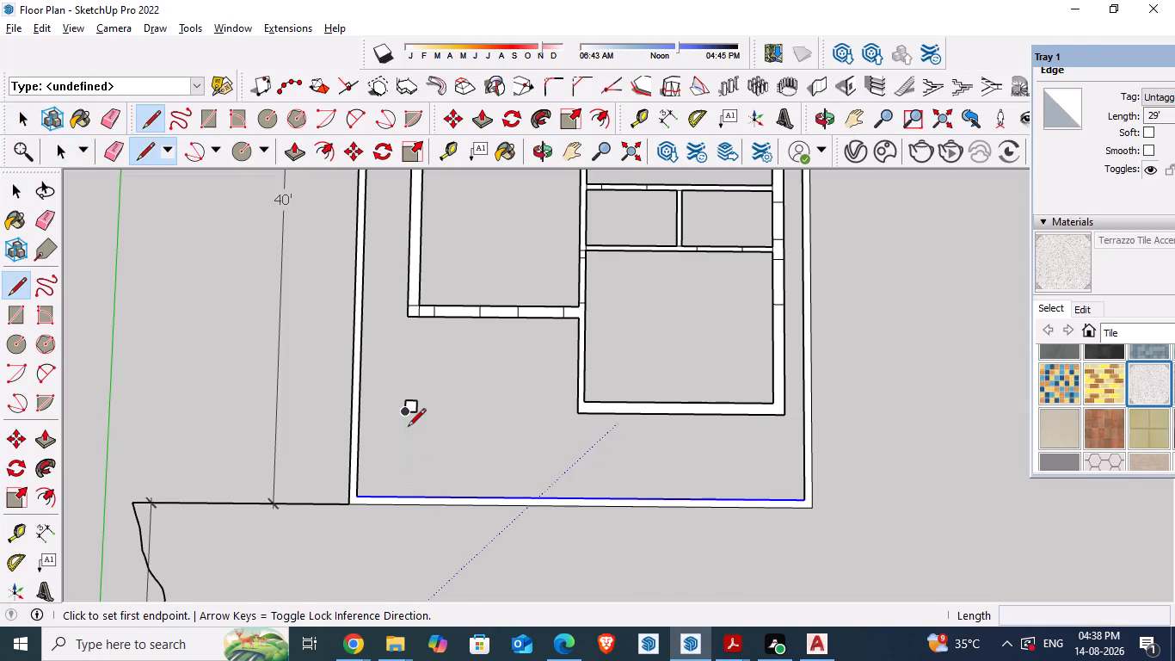
left_click(402, 411)
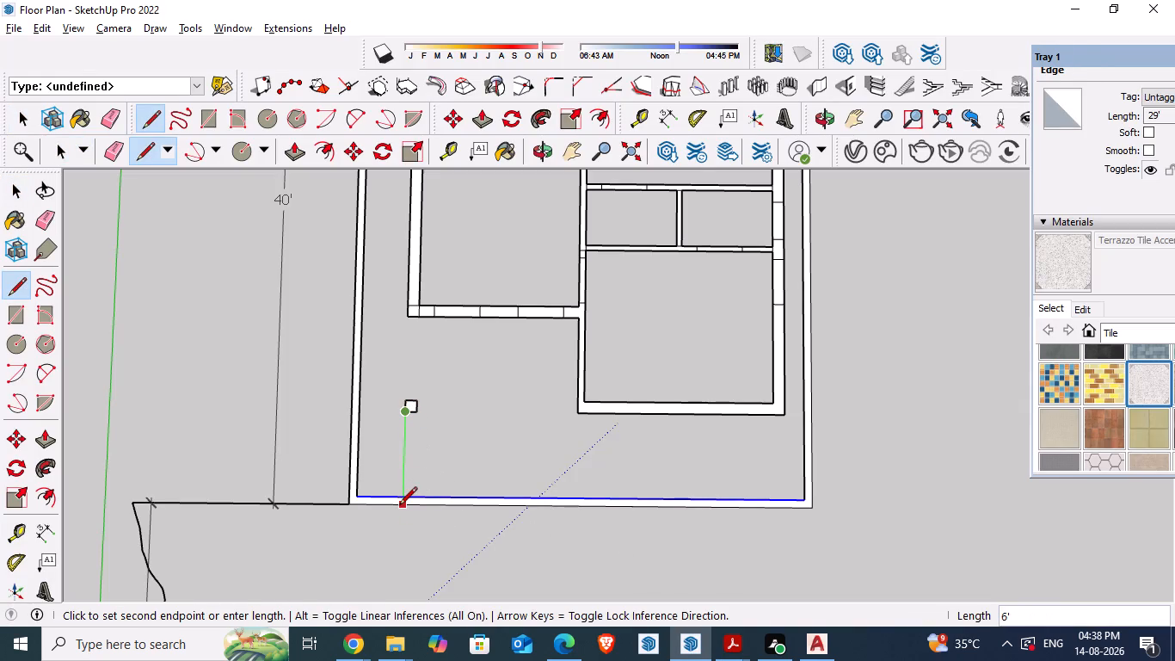
left_click(399, 506)
key("space")
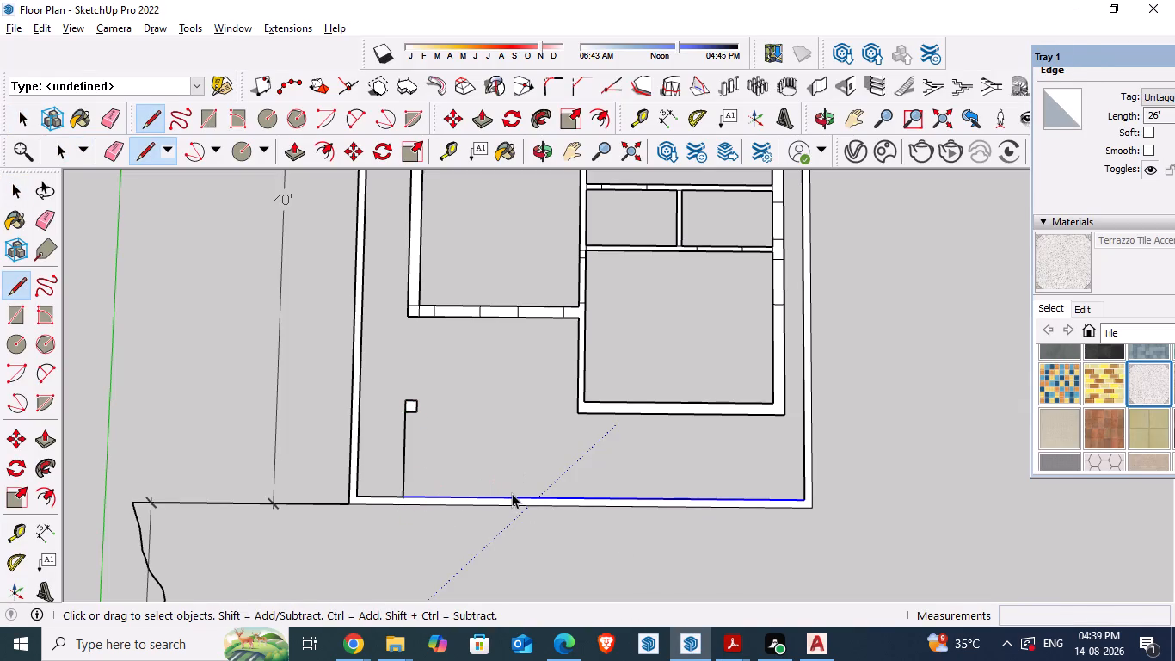
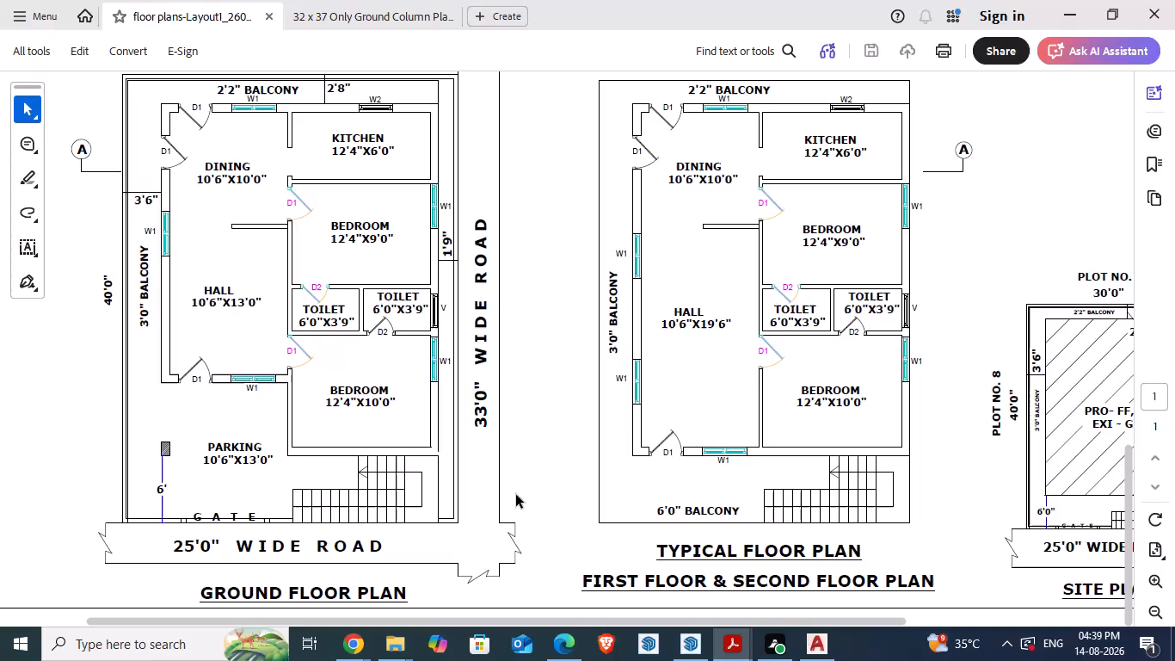
Check the reference PDF and draw a line from the front bedroom's outer corner beside the parking to the front boundary wall's outer edge.
key("alt+Tab")
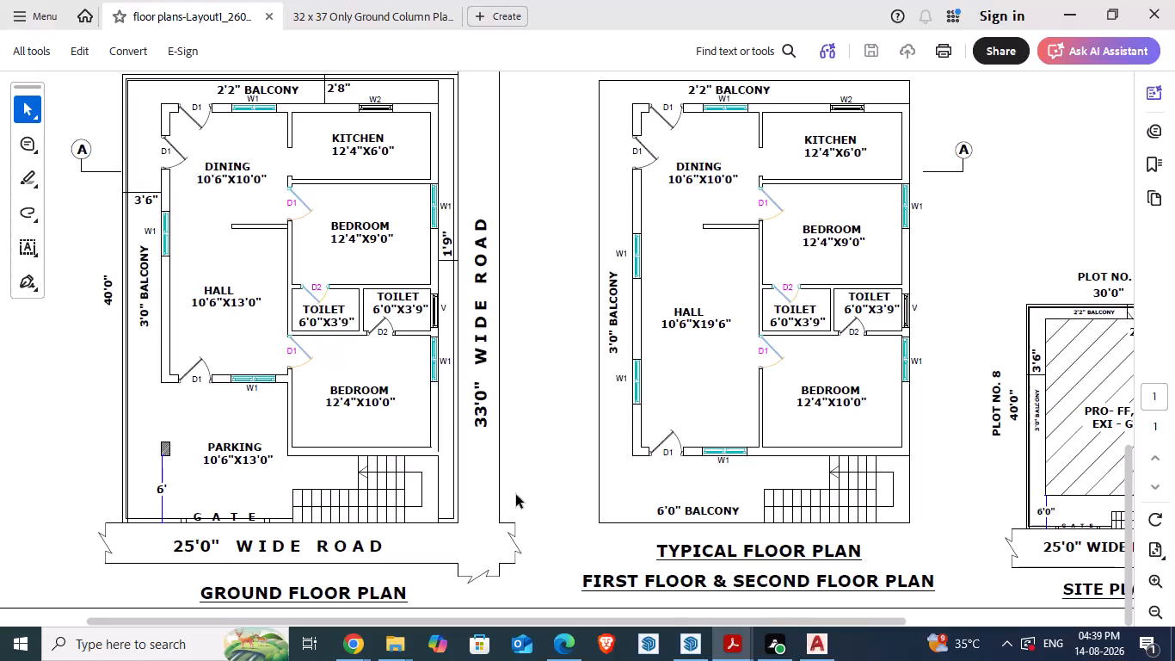
key("alt+Tab")
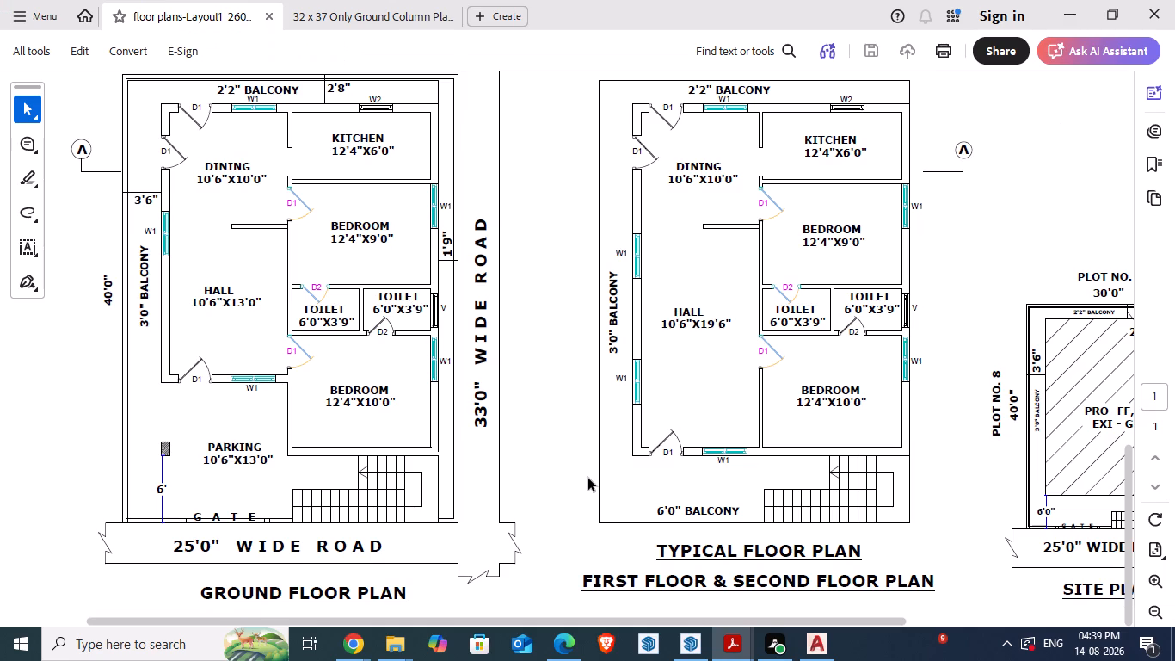
key("alt+Tab")
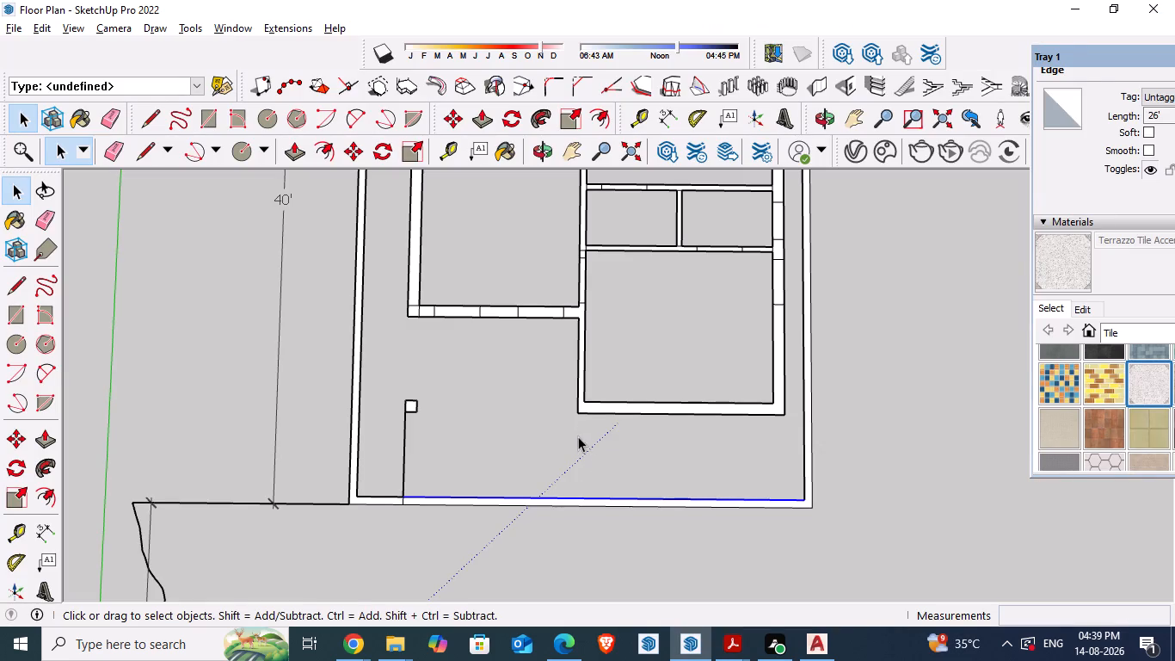
left_click(578, 436)
key("l")
left_click(577, 415)
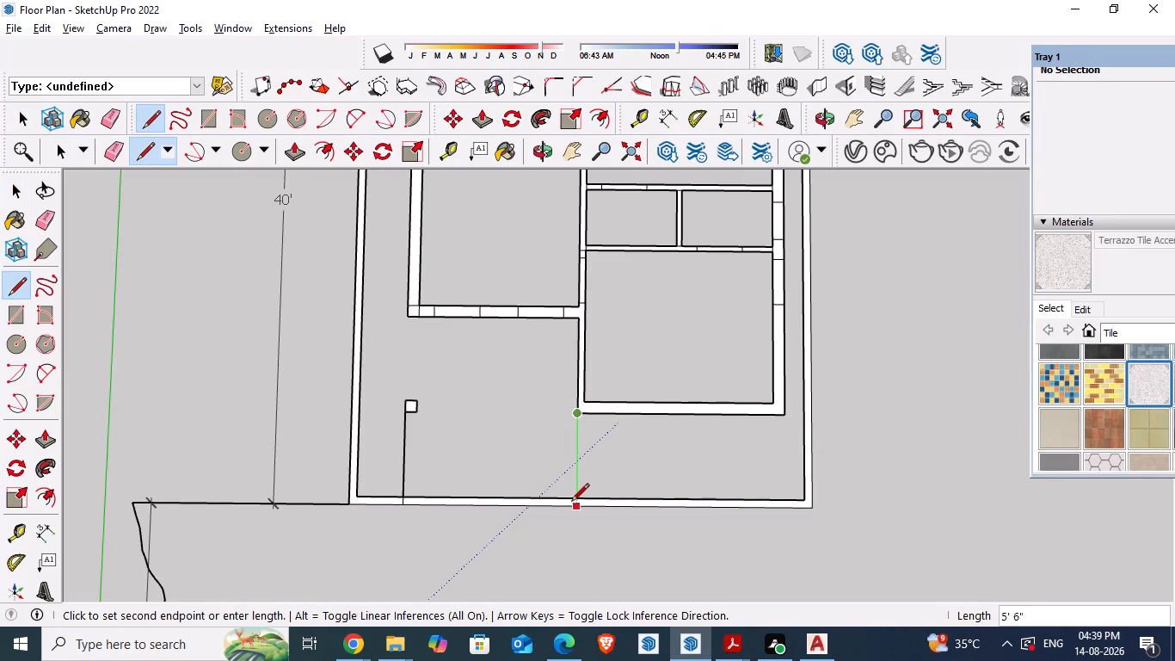
left_click(570, 510)
key("space")
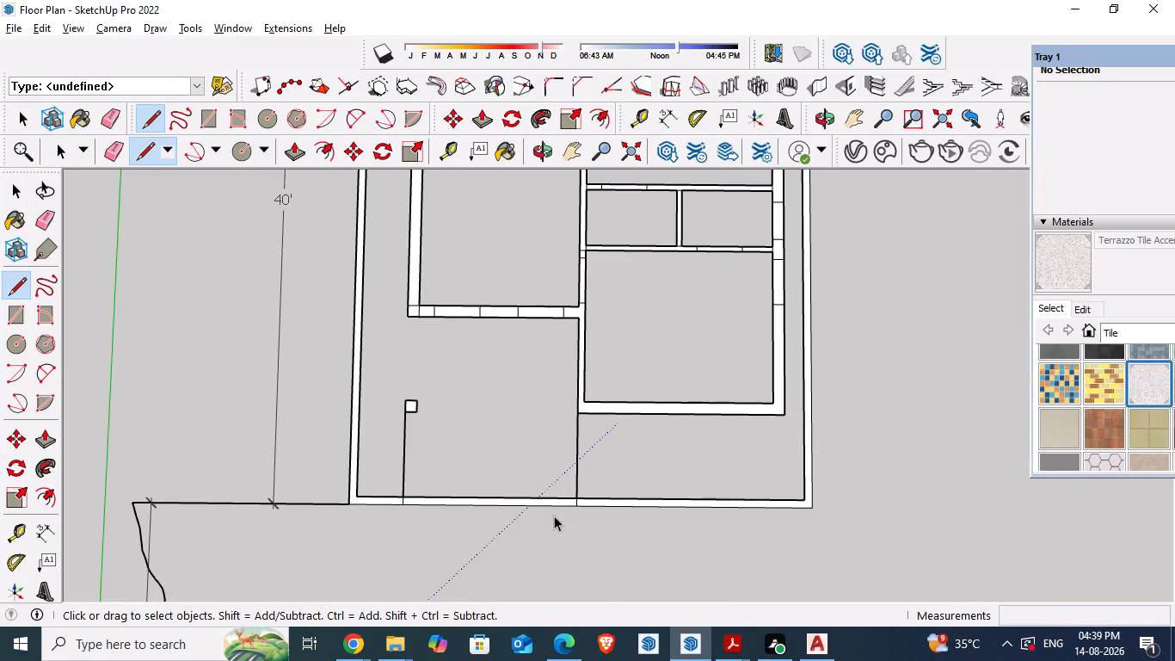
Compare the front boundary wall segment between the parking column and bedroom lines with the gate and staircase layout in the reference PDF.
key("alt+Tab")
key("alt+Tab")
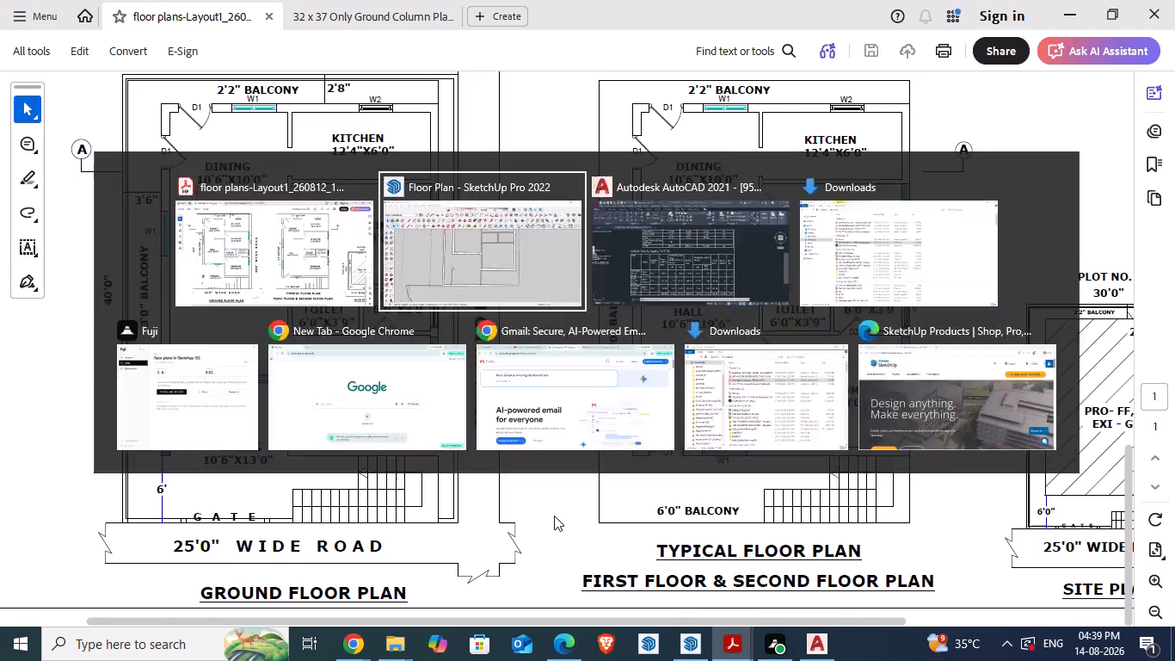
left_click(516, 501)
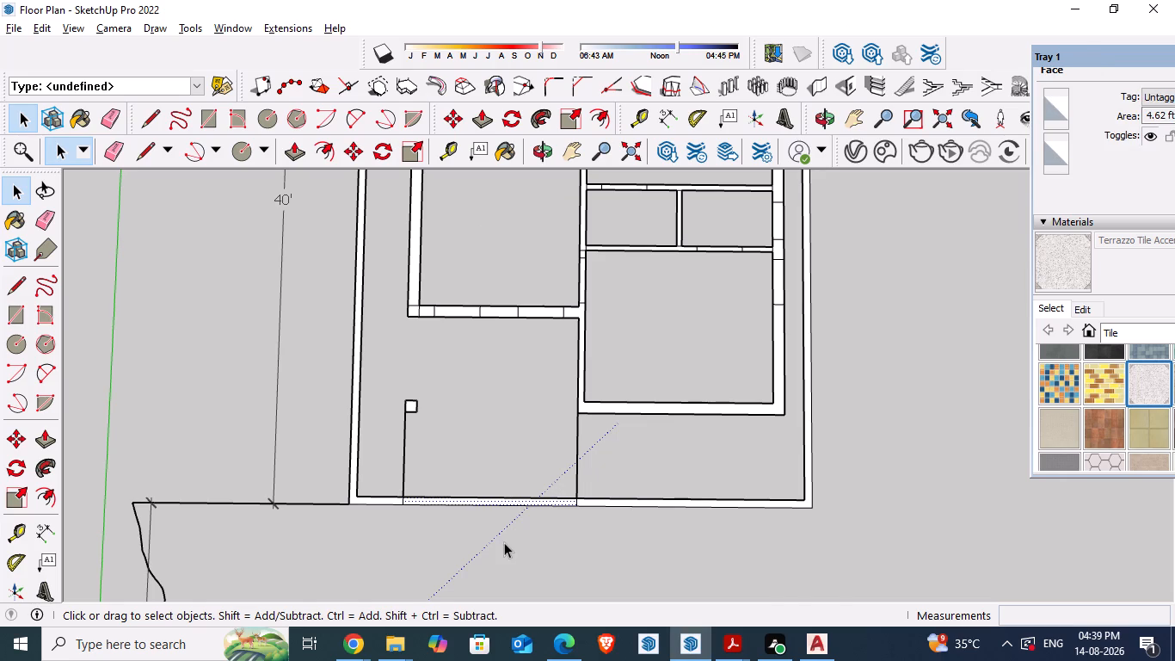
left_click(504, 542)
key("alt+Tab")
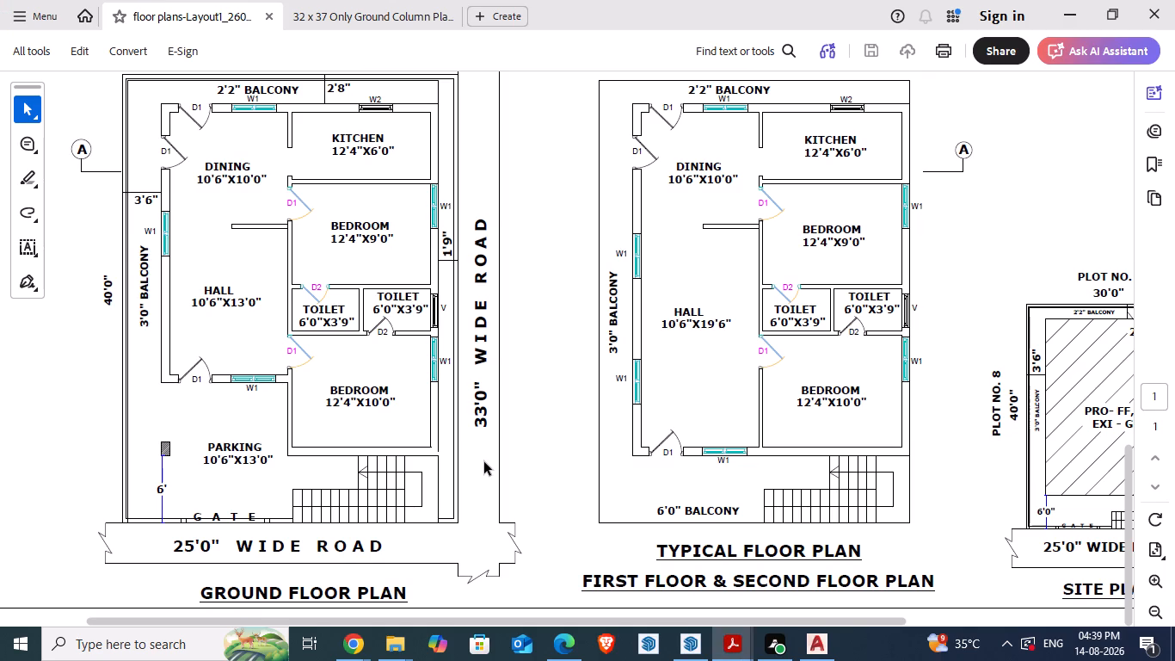
key("alt+Tab")
scroll(694, 542, "down", 3)
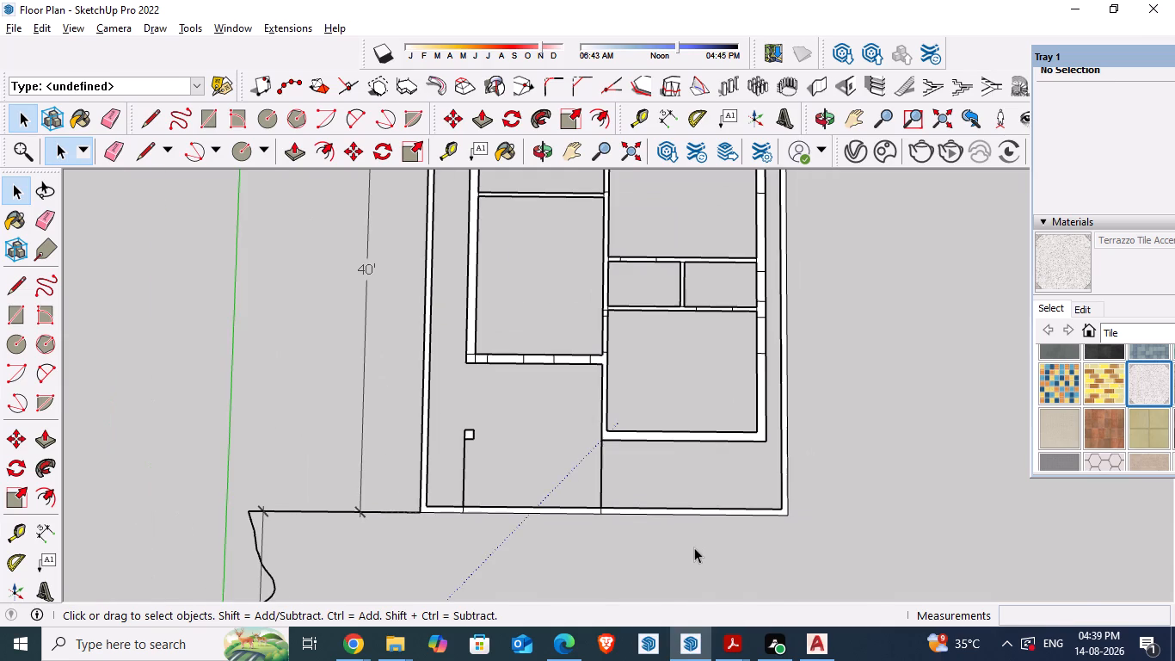
key("alt+Tab")
scroll(483, 518, "up", 4)
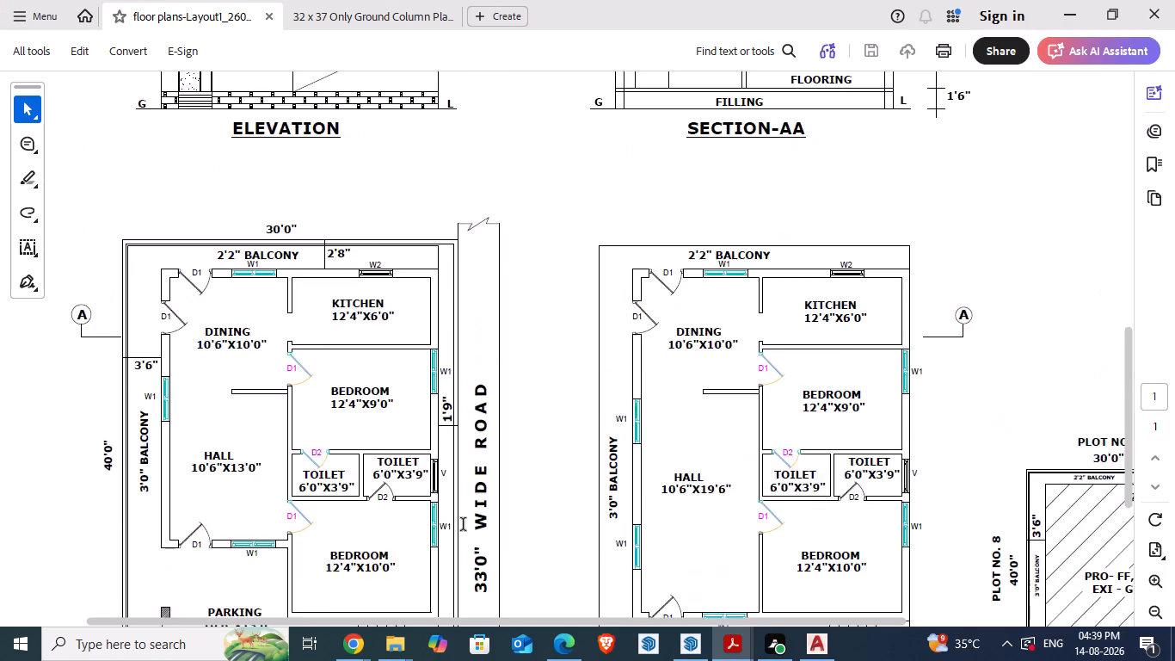
scroll(464, 525, "up", 1)
scroll(464, 525, "down", 9)
key("alt+Tab")
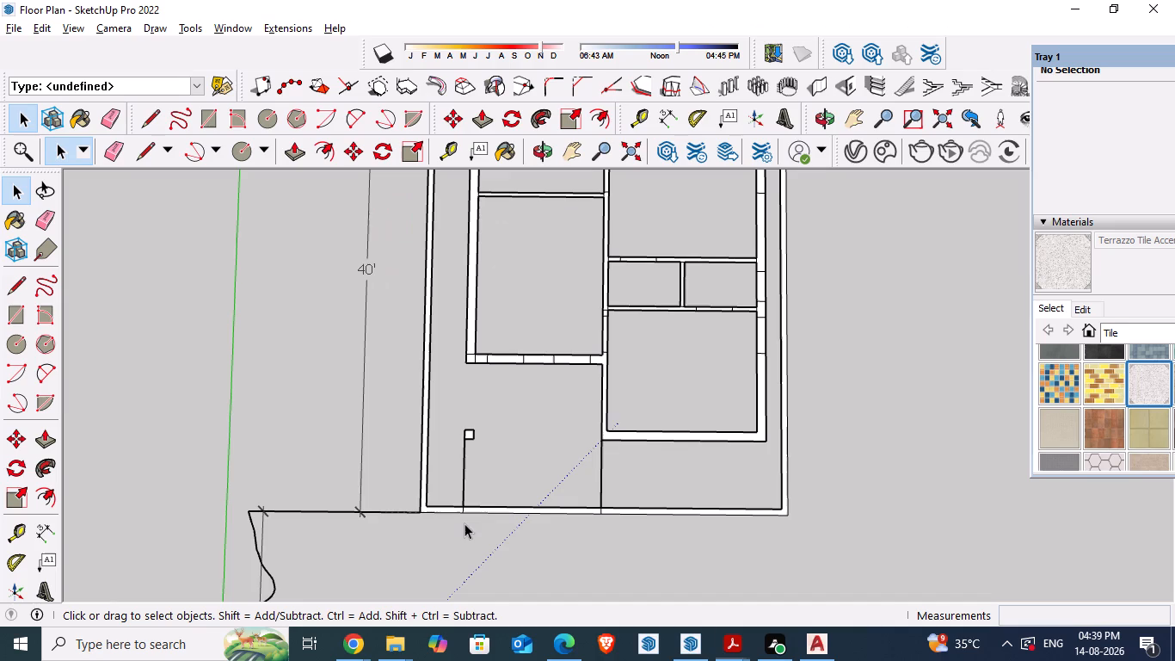
Draw a 6' line from the front bedroom's outer corner nearest the side boundary to the front wall's outer edge and delete the enclosed face.
key("l")
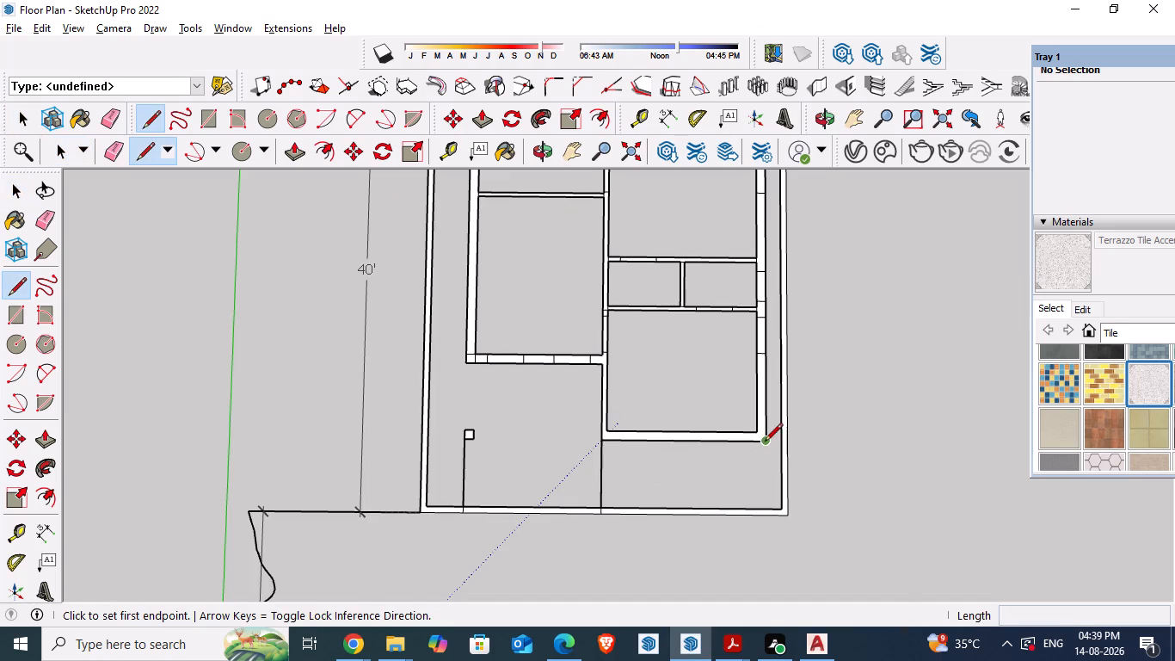
left_click(765, 442)
left_click(757, 515)
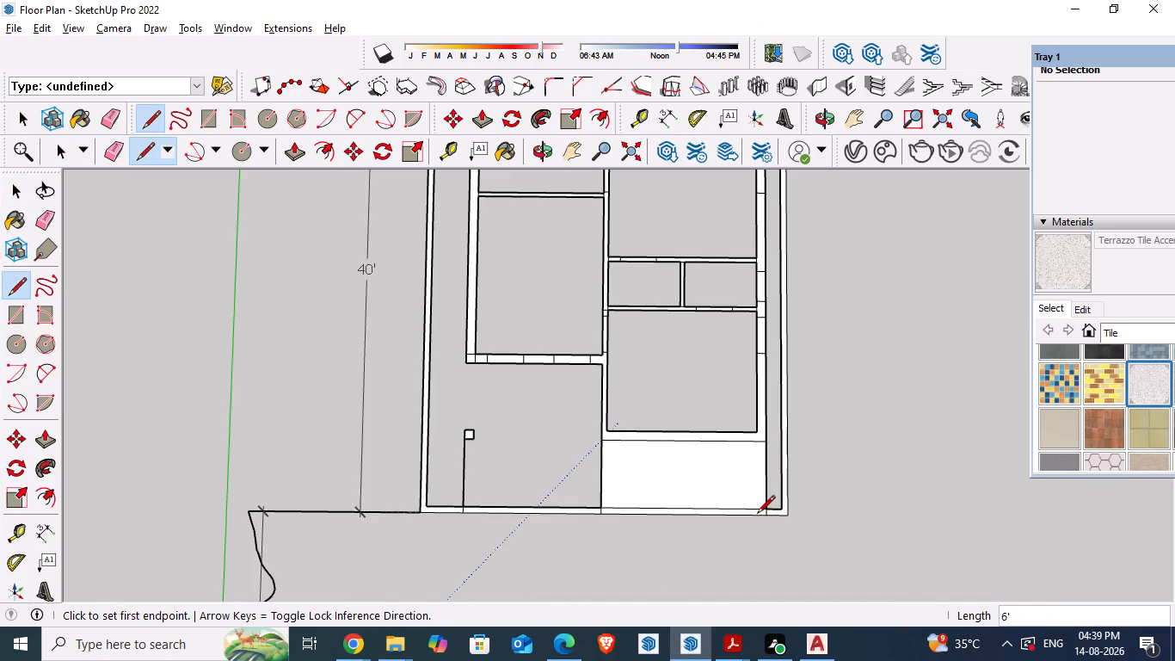
key("space")
left_click(696, 482)
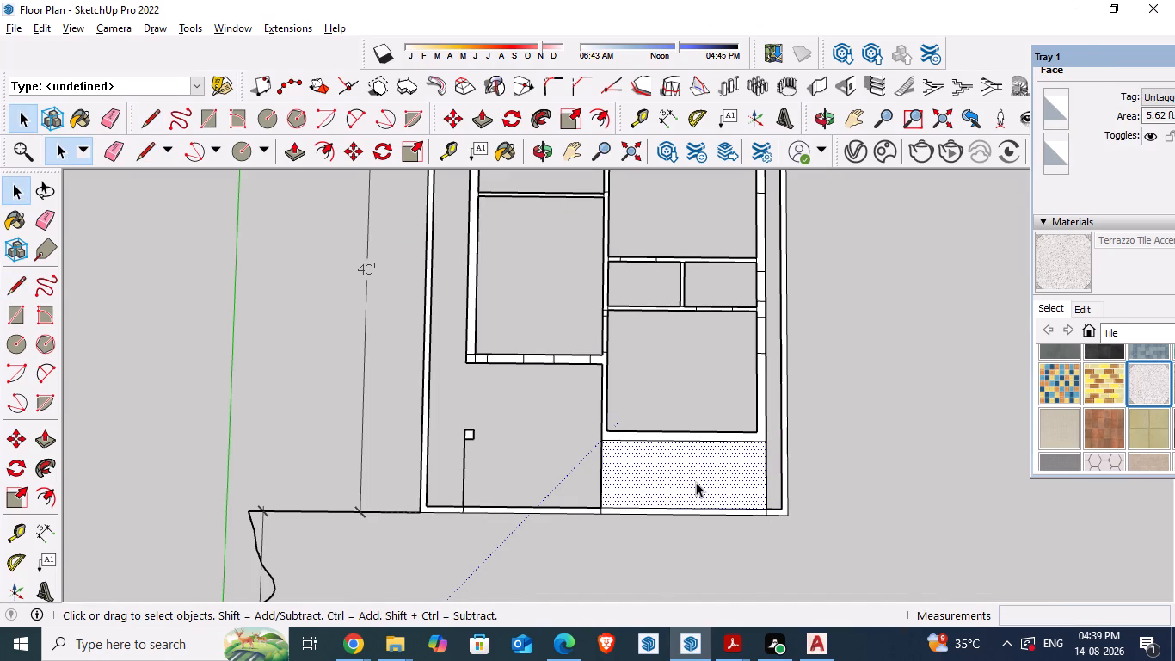
key("Delete")
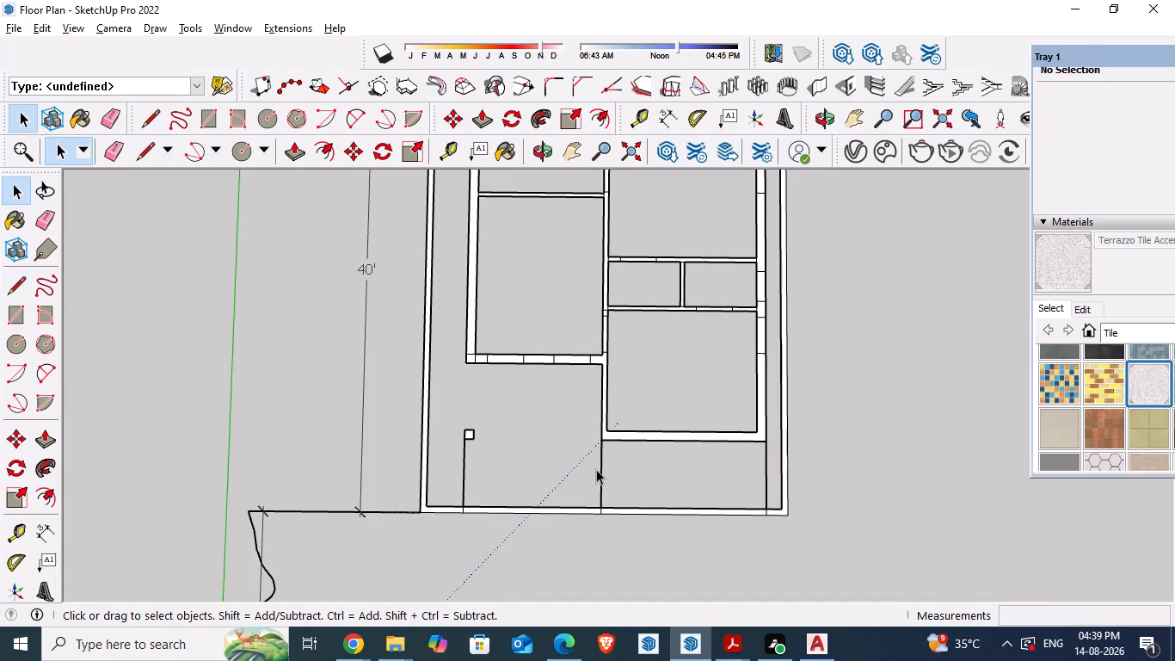
Compare the whole plan and its divided front boundary wall with the ground floor plan in the reference PDF.
key("alt+Tab")
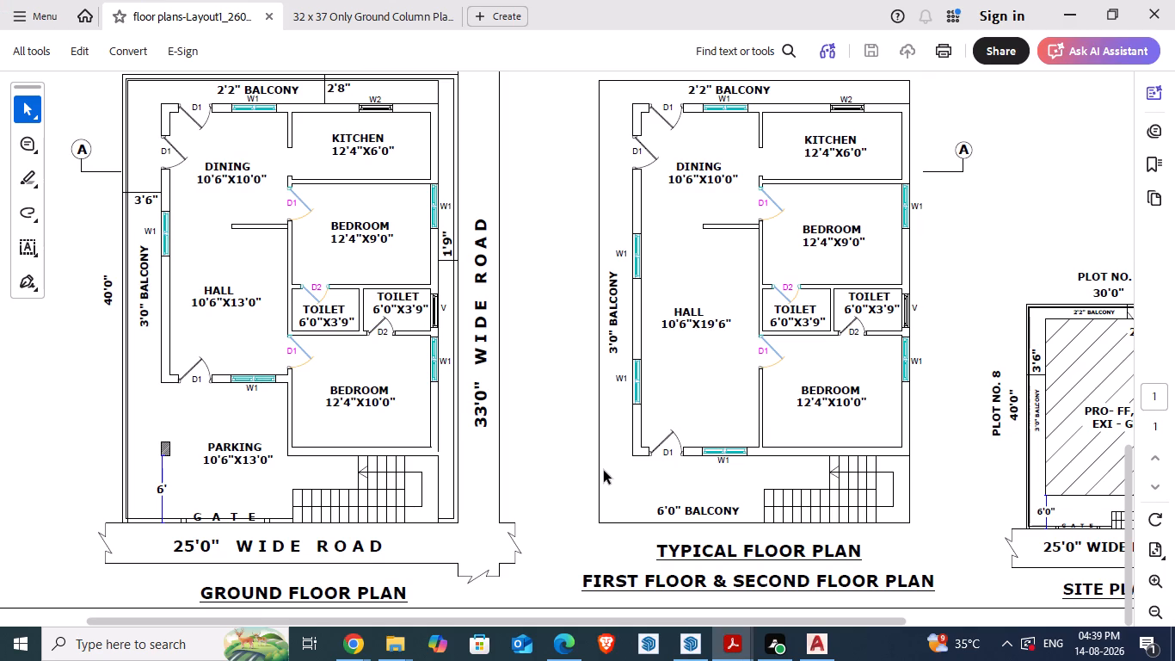
key("alt+Tab")
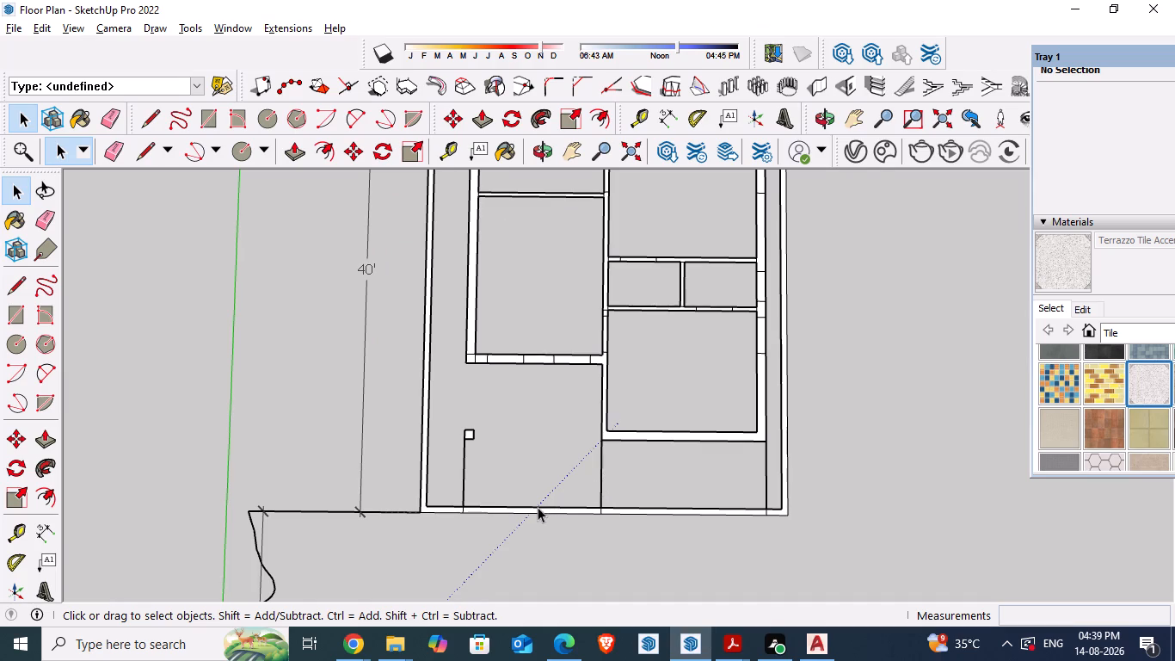
scroll(536, 527, "up", 4)
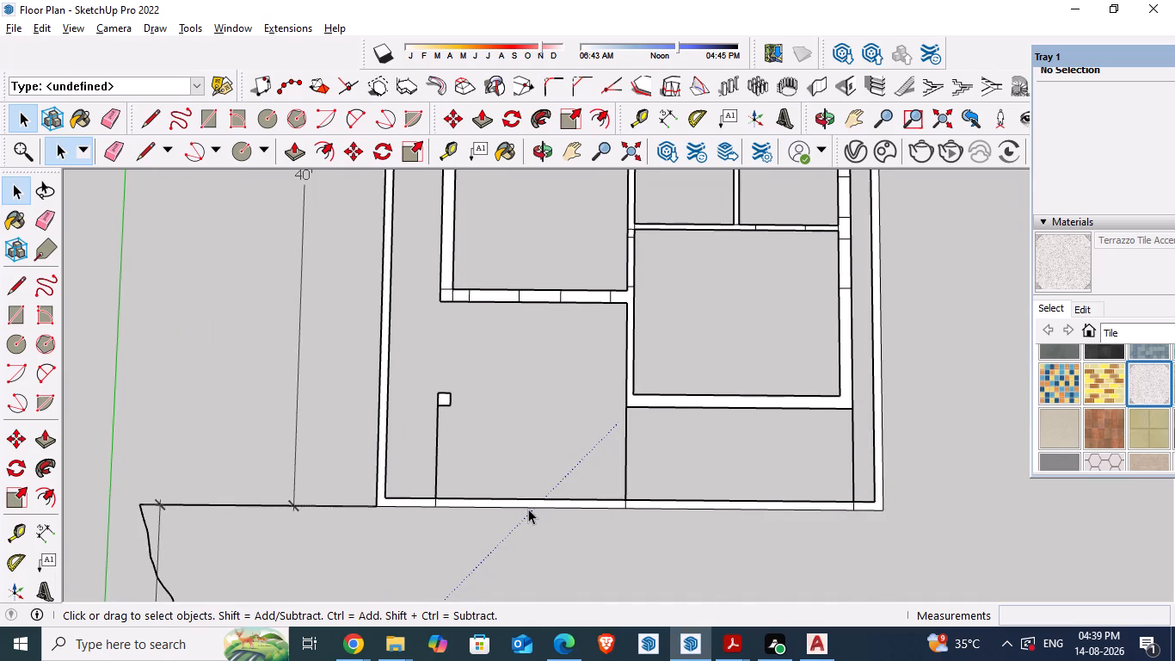
key("alt+Tab")
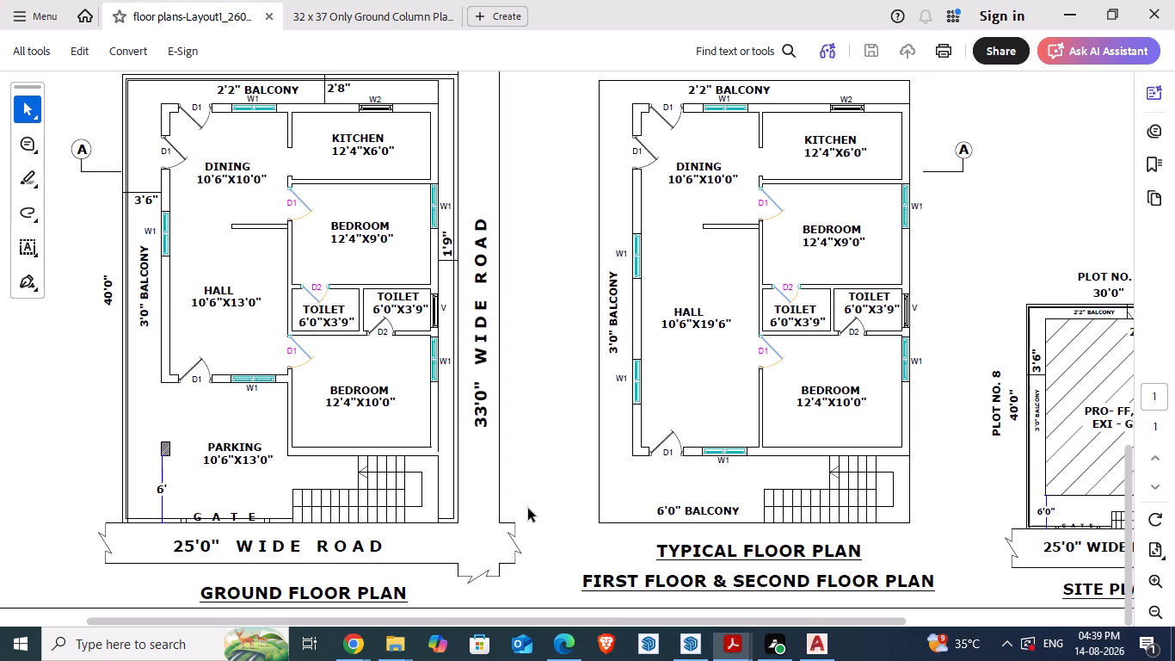
scroll(533, 511, "down", 1)
key("alt+Tab")
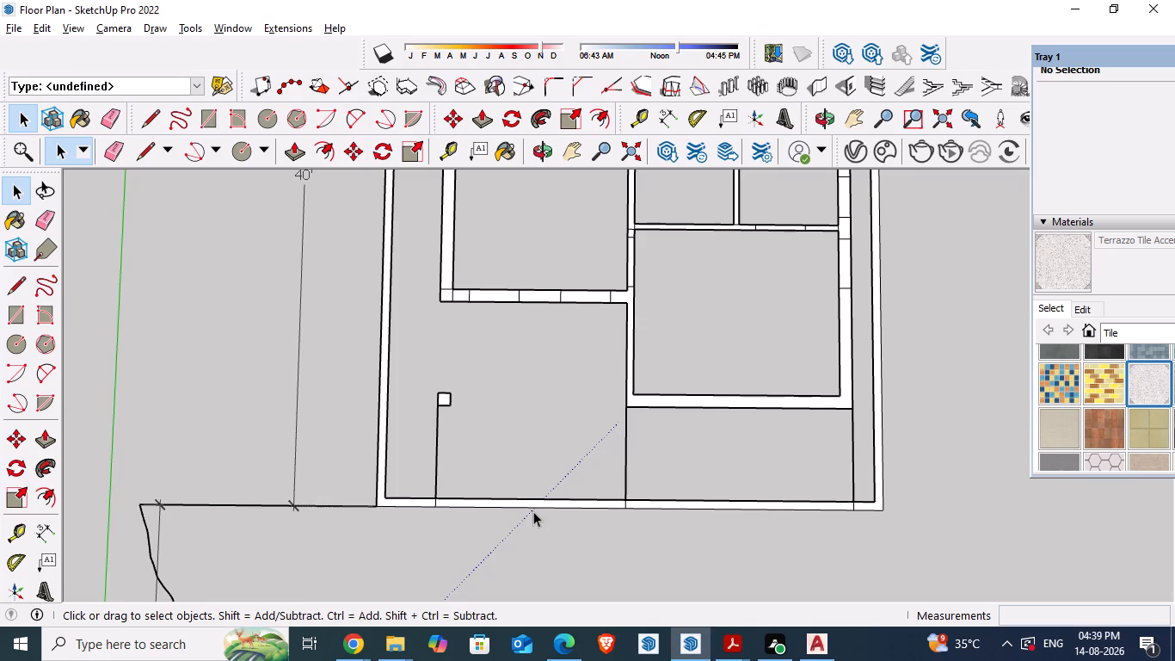
scroll(535, 512, "up", 3)
scroll(535, 512, "down", 12)
scroll(698, 352, "up", 4)
scroll(686, 365, "down", 1)
scroll(686, 365, "up", 1)
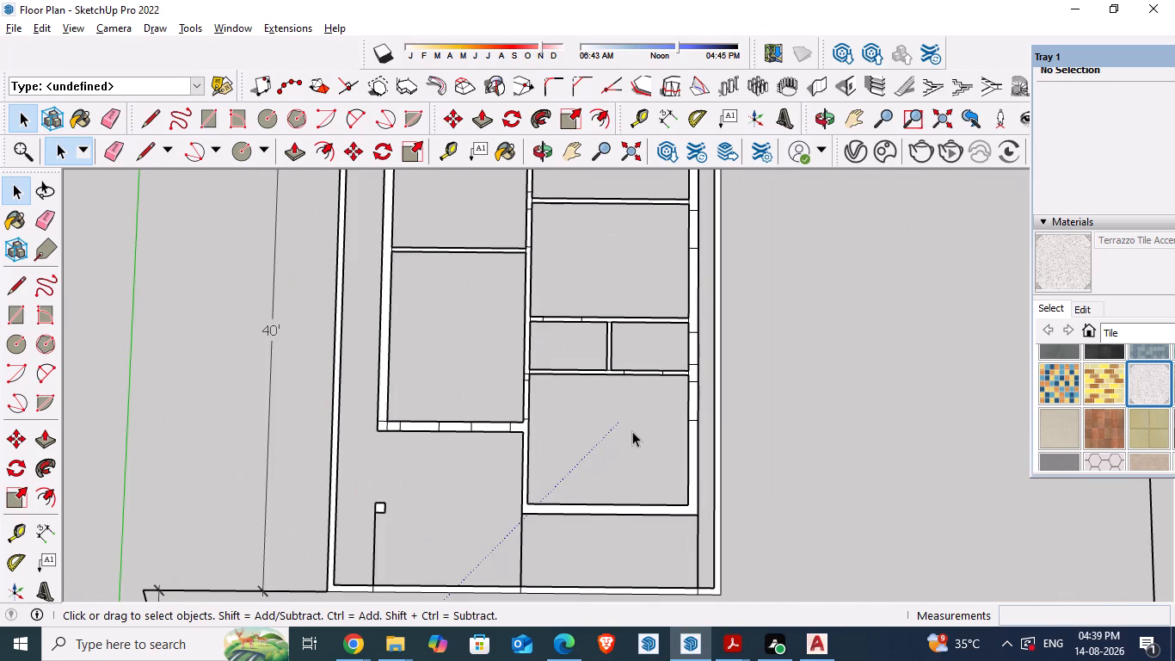
key("alt+Tab")
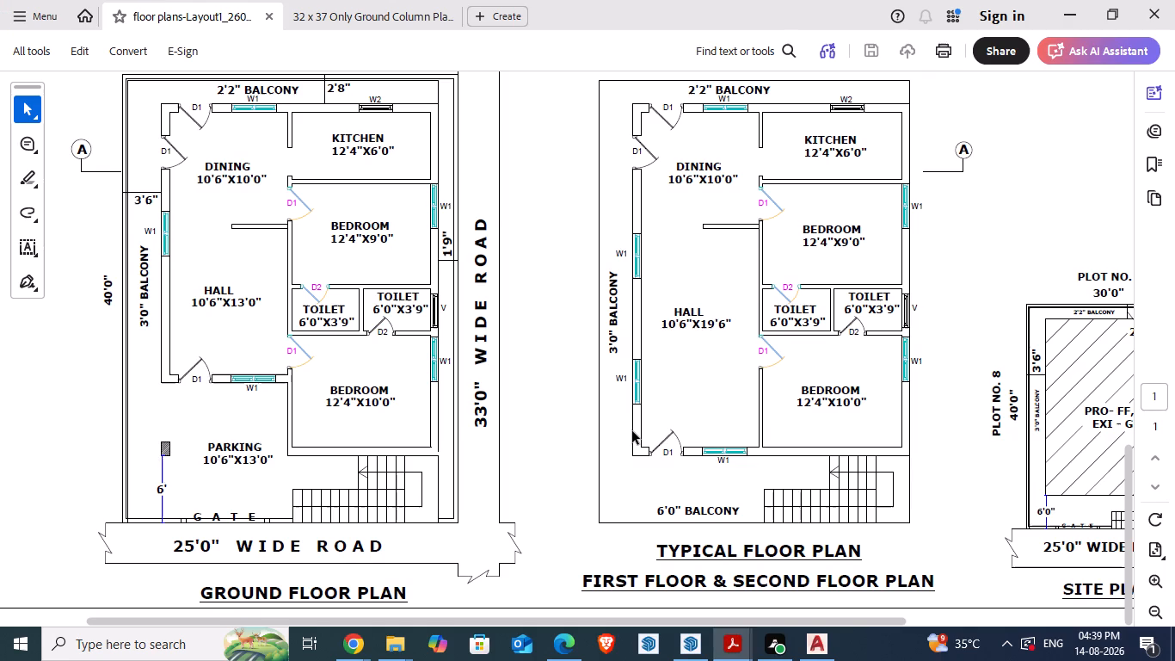
key("alt+Tab")
scroll(631, 436, "down", 6)
scroll(608, 176, "up", 4)
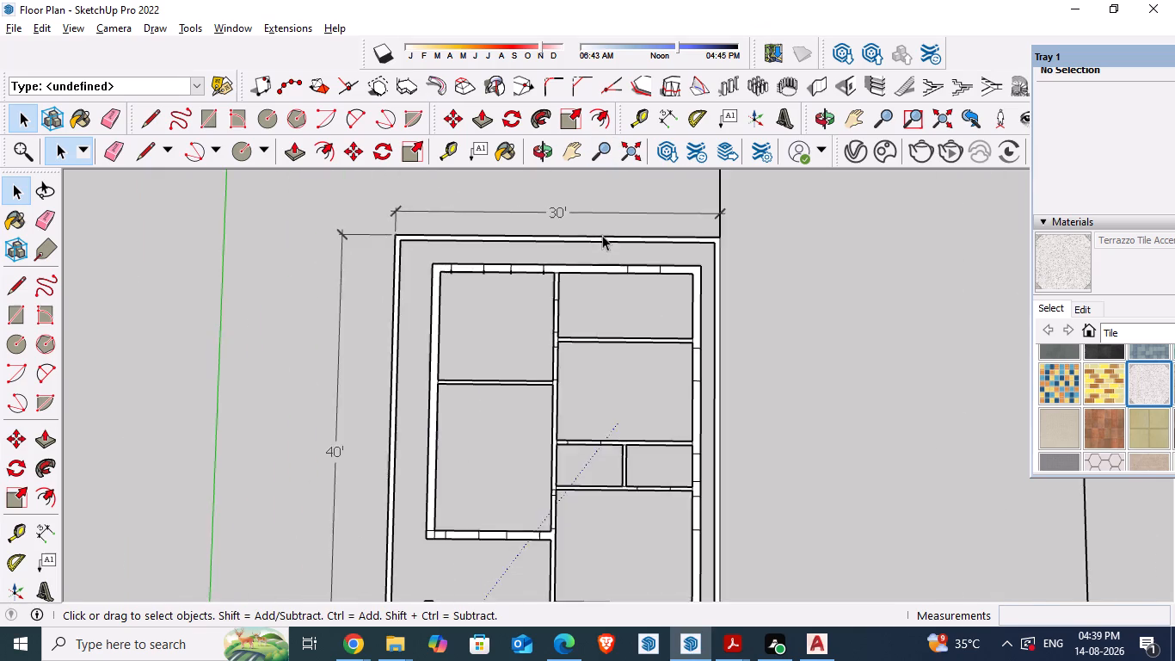
scroll(603, 242, "up", 7)
scroll(606, 243, "down", 12)
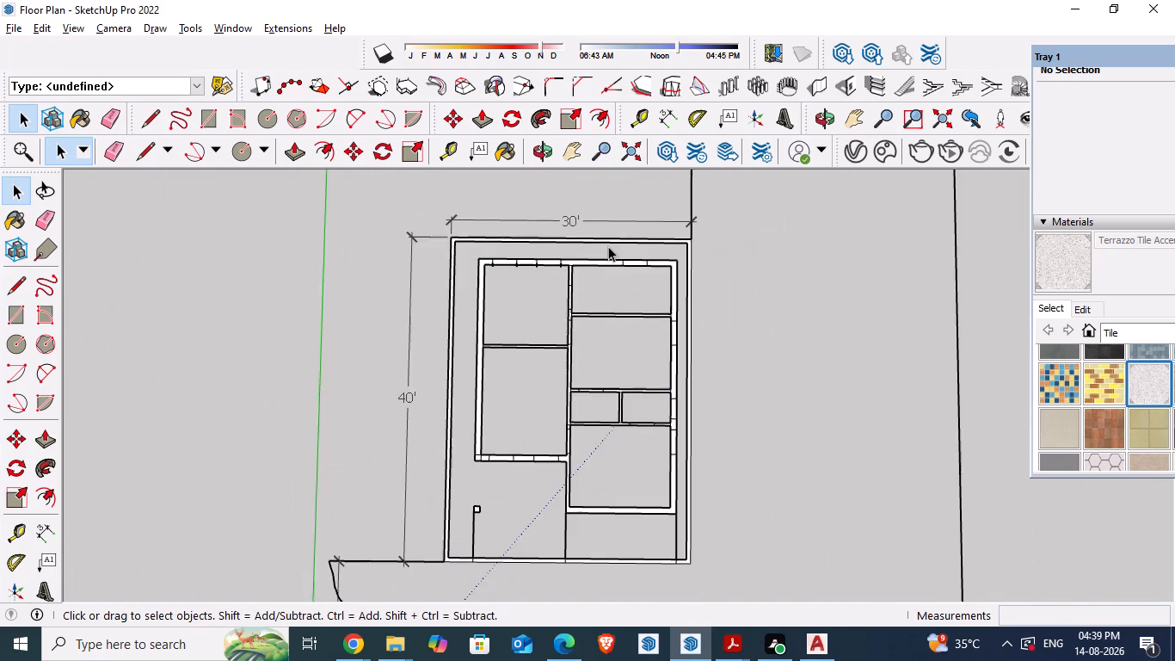
scroll(580, 624, "up", 6)
scroll(558, 557, "up", 9)
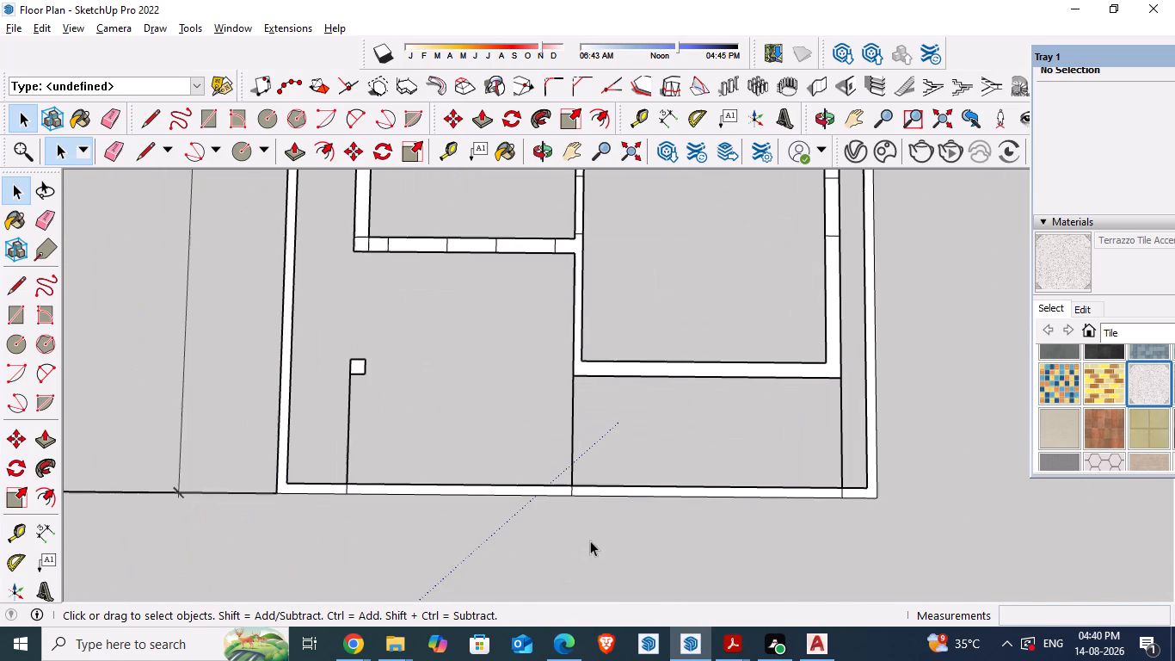
key("alt+Tab")
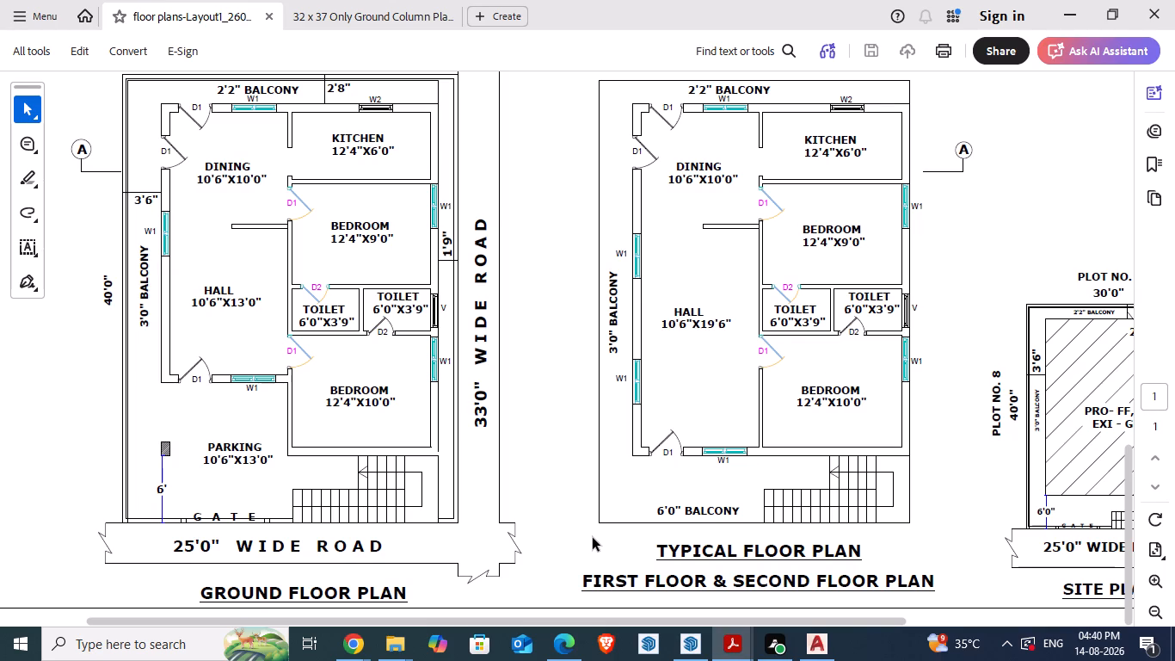
key("alt+Tab")
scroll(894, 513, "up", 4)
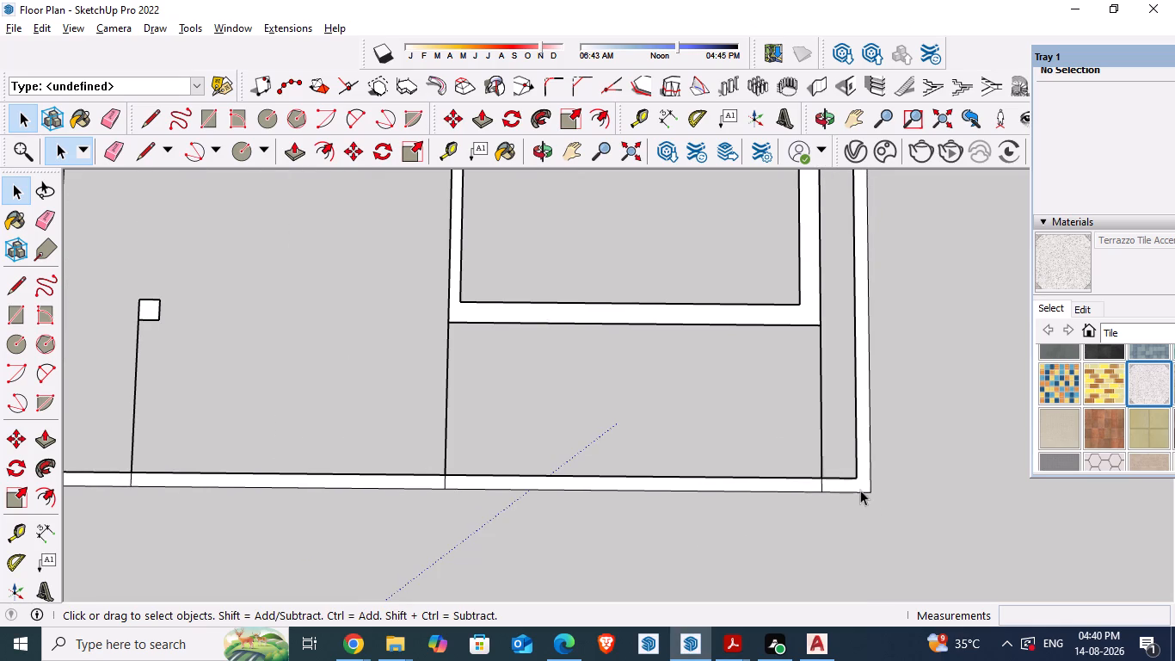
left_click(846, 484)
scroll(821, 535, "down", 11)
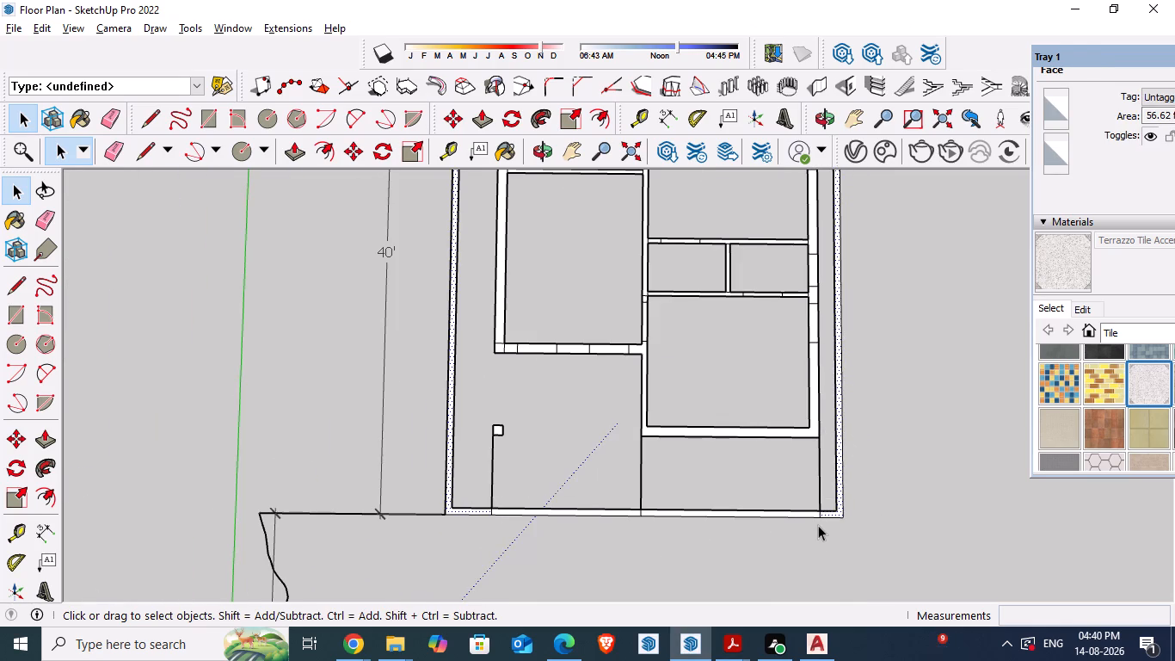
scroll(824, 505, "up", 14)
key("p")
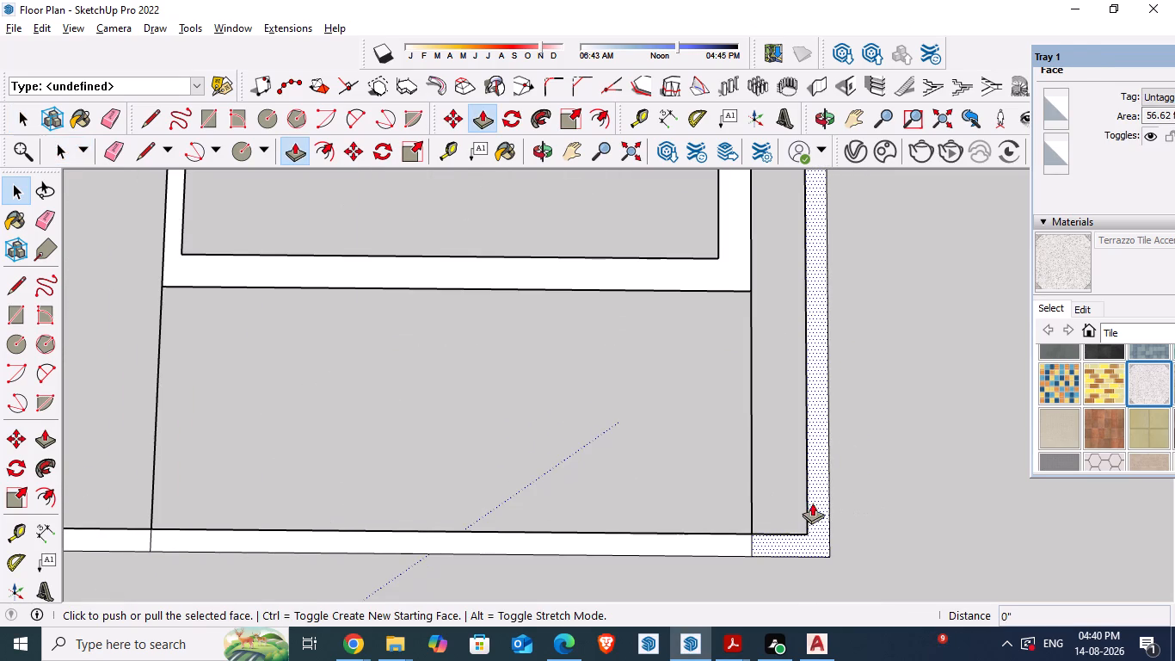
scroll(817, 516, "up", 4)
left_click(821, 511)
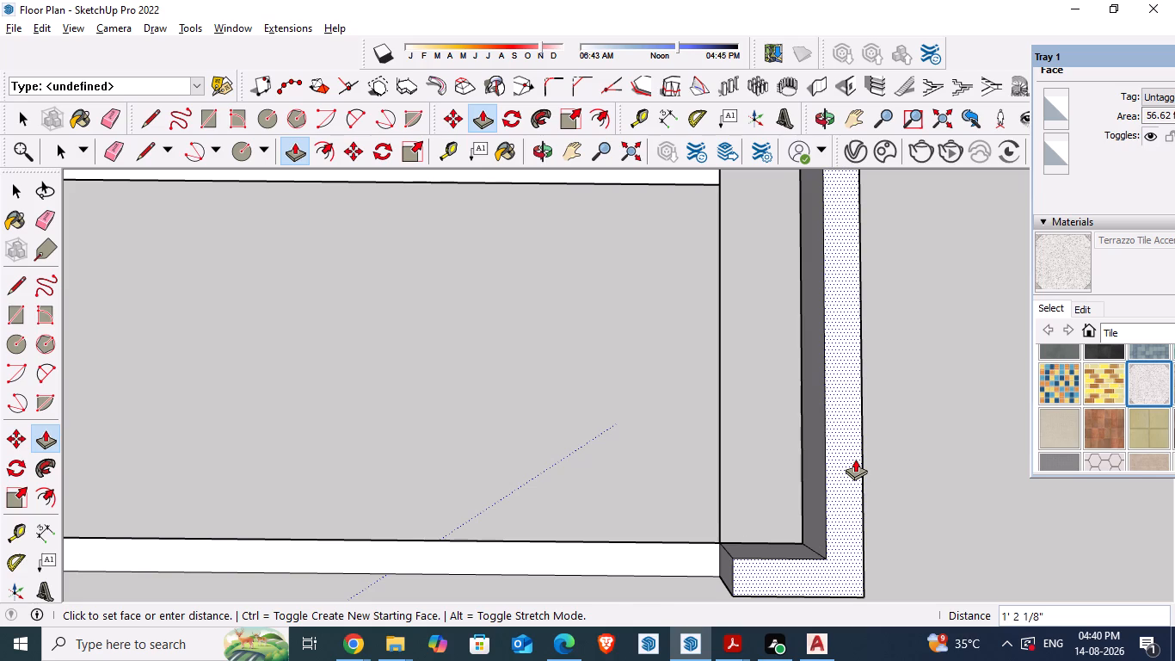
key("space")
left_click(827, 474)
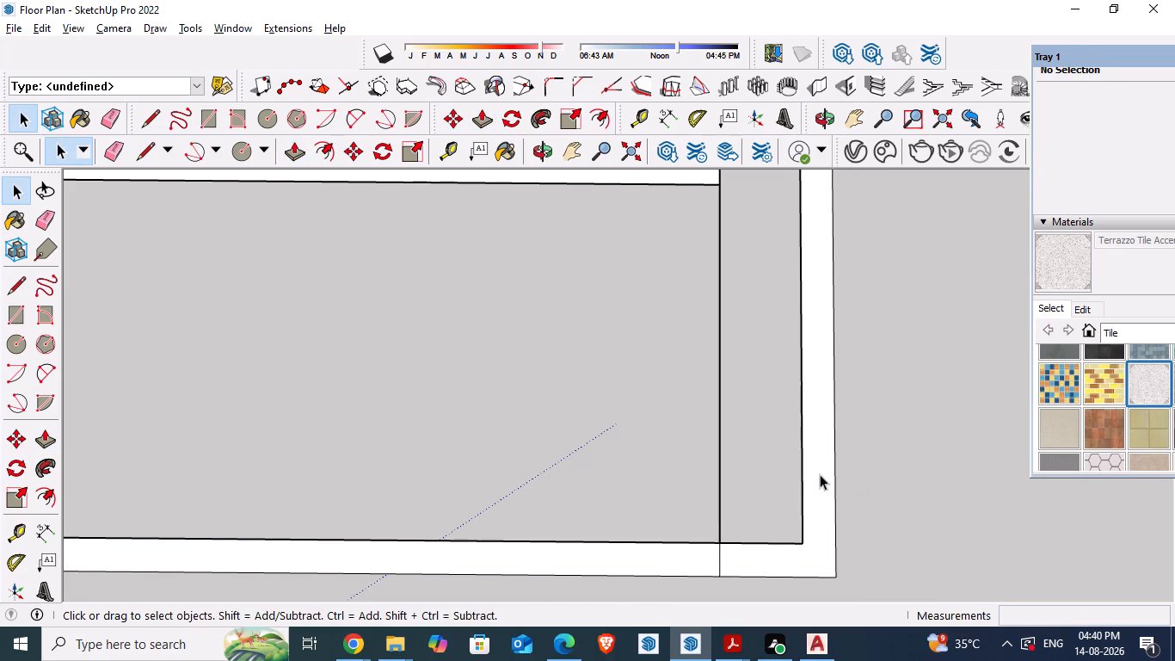
Push/Pull the boundary wall face up 3', leaving the front segments between the parking column and side bedroom lines flat.
key("p")
left_click(818, 473)
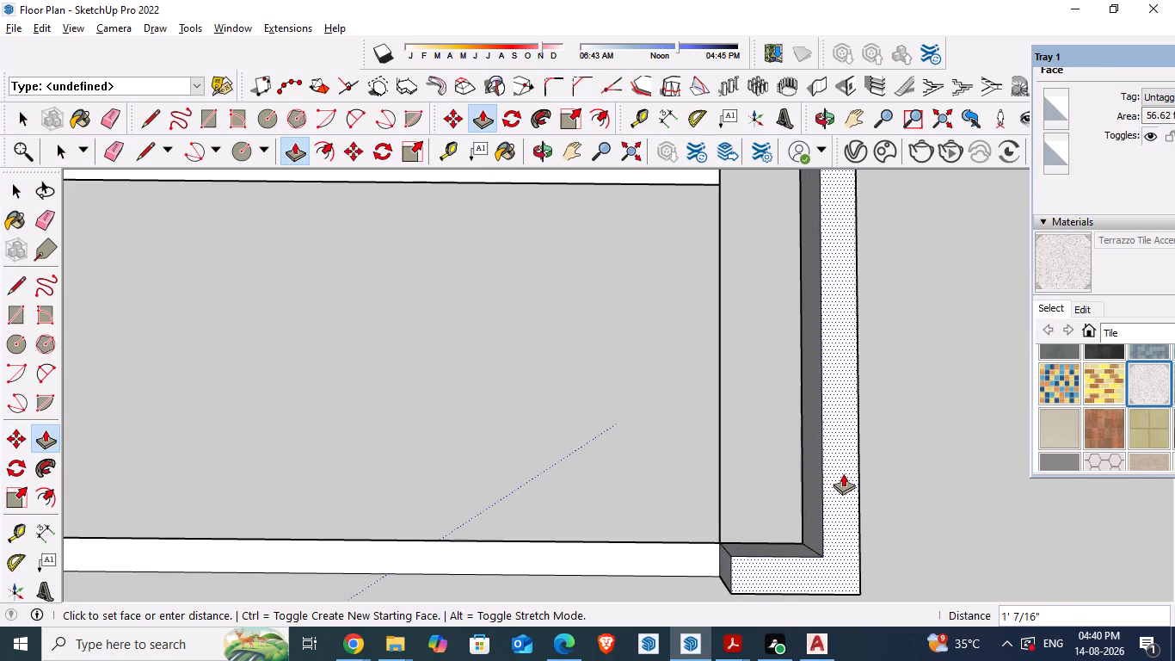
type("3'")
key("Return")
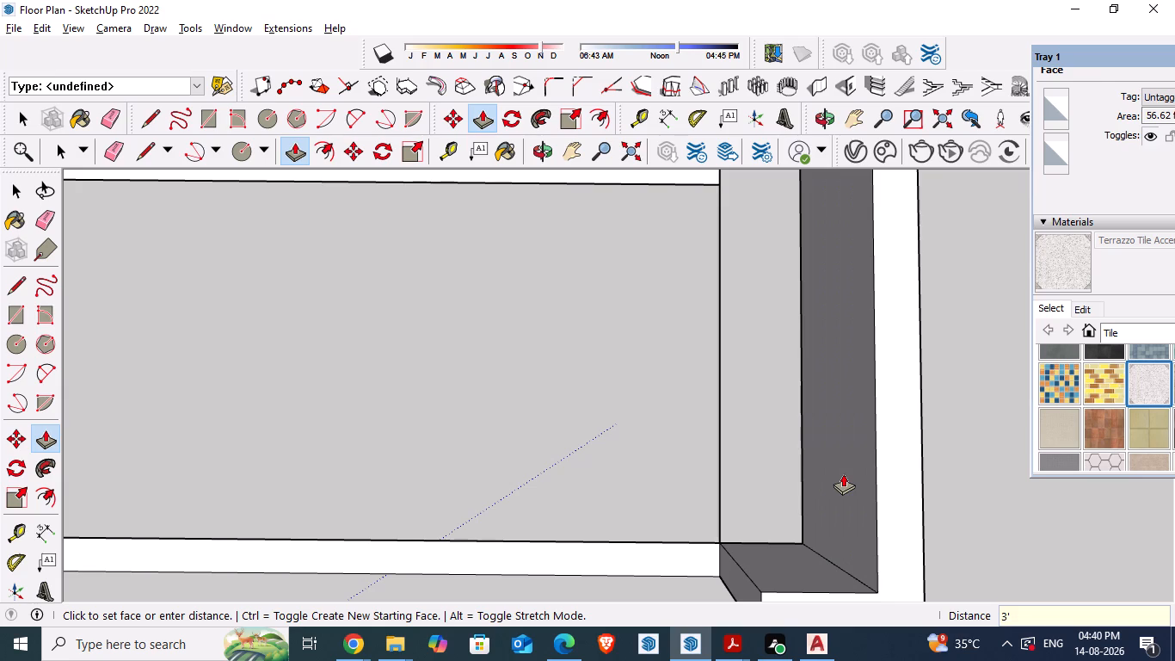
scroll(856, 389, "down", 15)
scroll(803, 371, "up", 1)
scroll(800, 378, "down", 2)
middle_click_drag(729, 488, 730, 413)
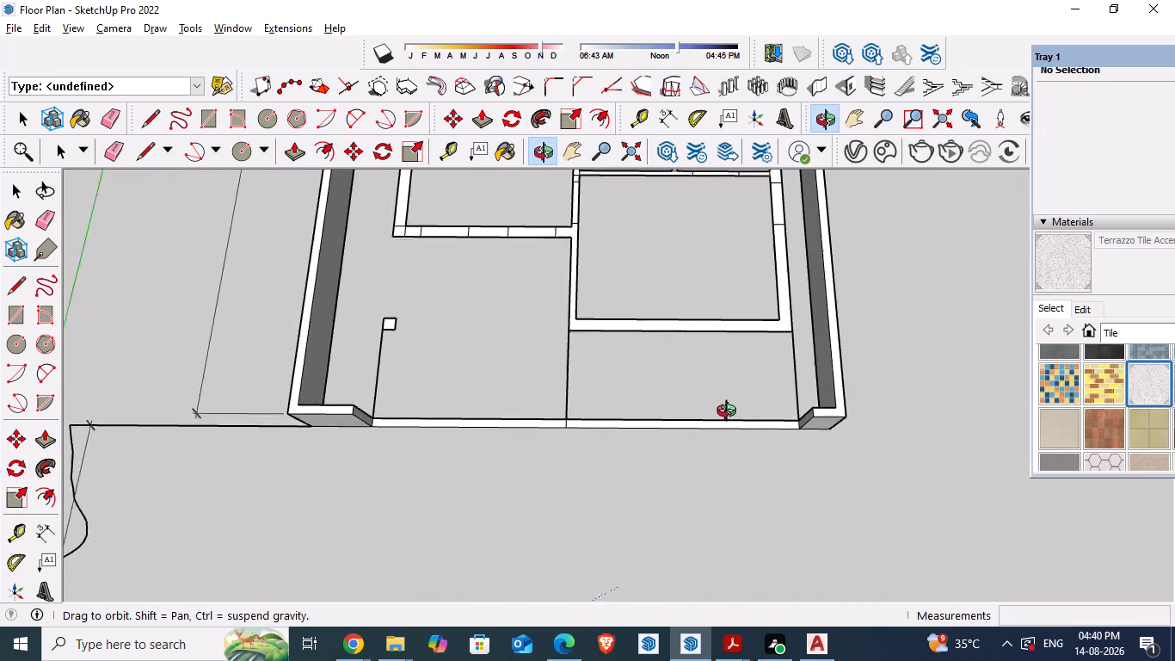
middle_click_drag(730, 413, 774, 300)
middle_click_drag(735, 466, 667, 411)
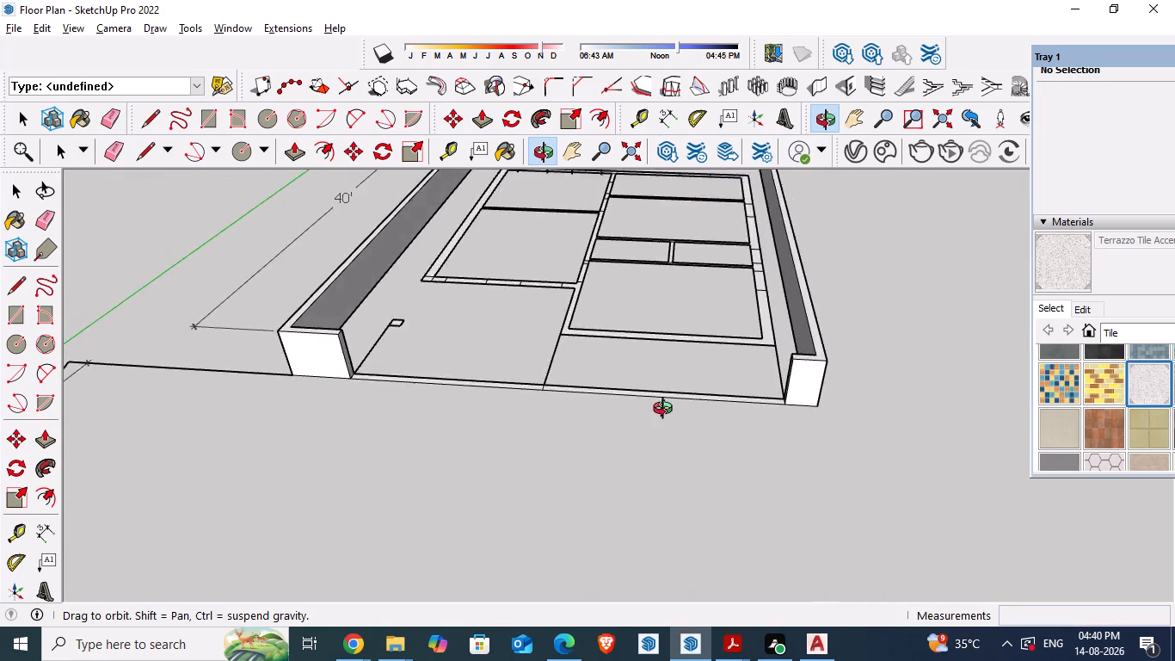
Undo the 3' Push/Pull of the boundary walls so the floor plan is flat again.
middle_click_drag(667, 411, 693, 411)
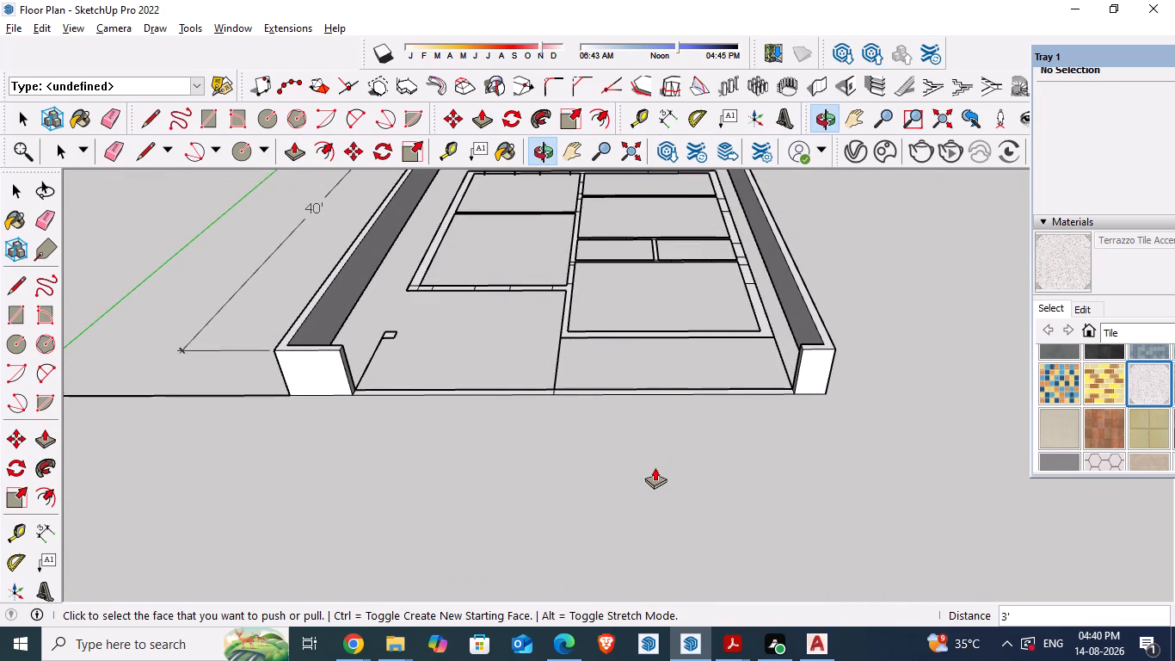
key("space")
left_click(817, 369)
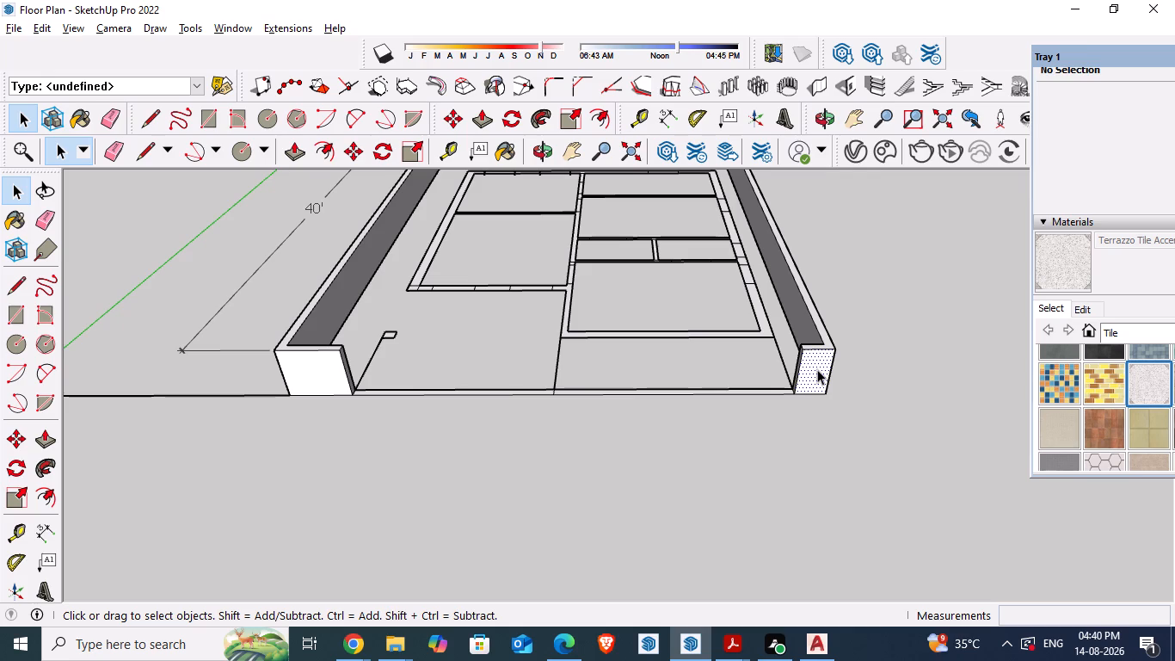
triple_click(817, 369)
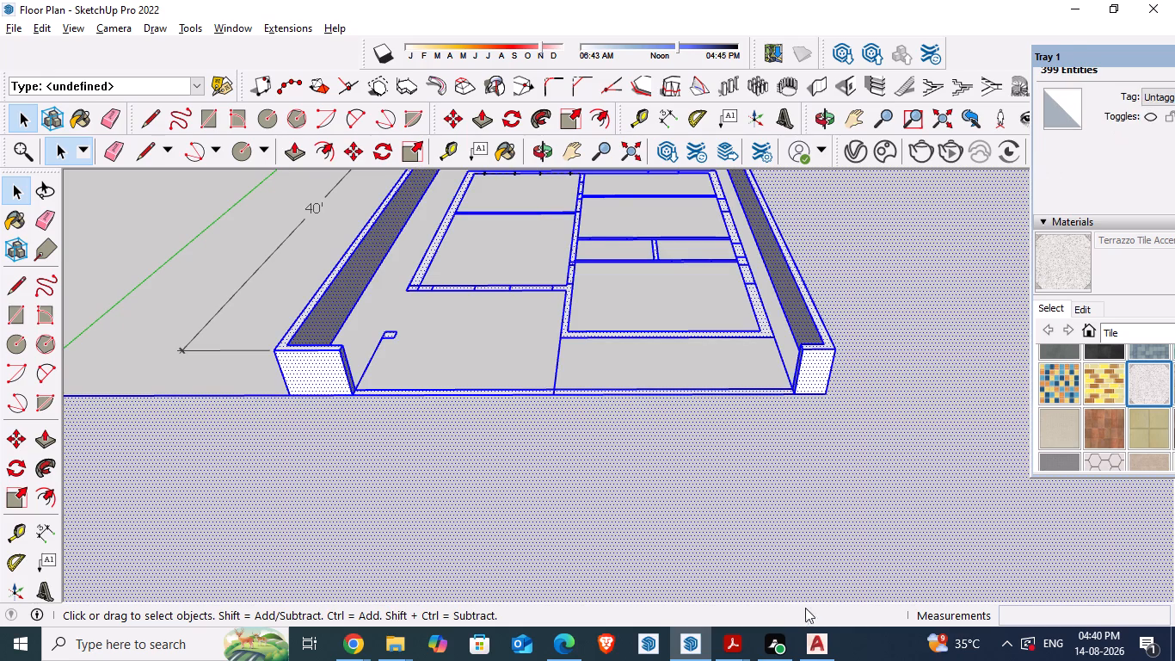
left_click(665, 510)
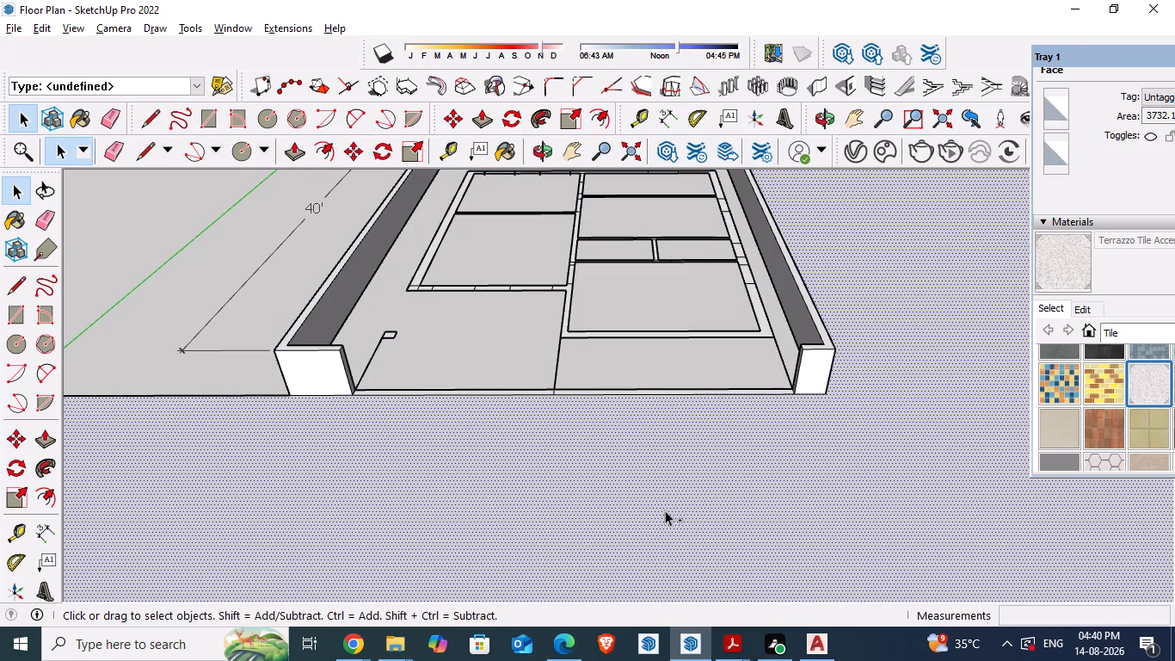
key("ctrl+z")
scroll(580, 584, "down", 2)
middle_click_drag(614, 451, 595, 543)
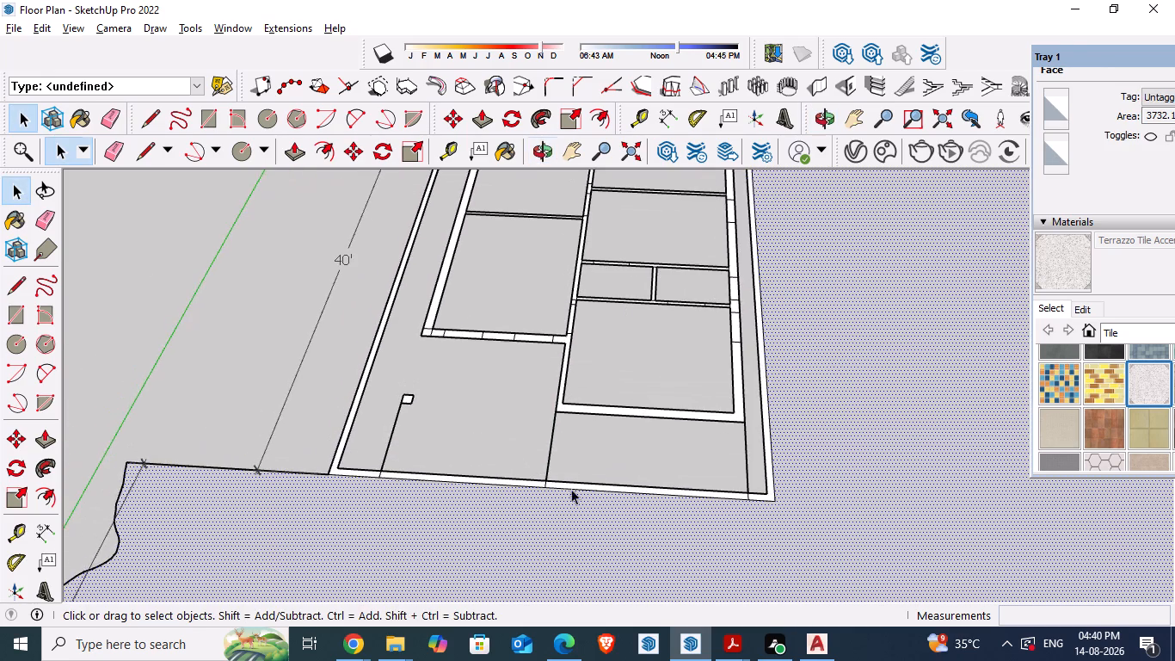
Configure the 1001bit Build Wall tool with a wall thickness of 4" and a wall height of 3'.
scroll(360, 472, "up", 16)
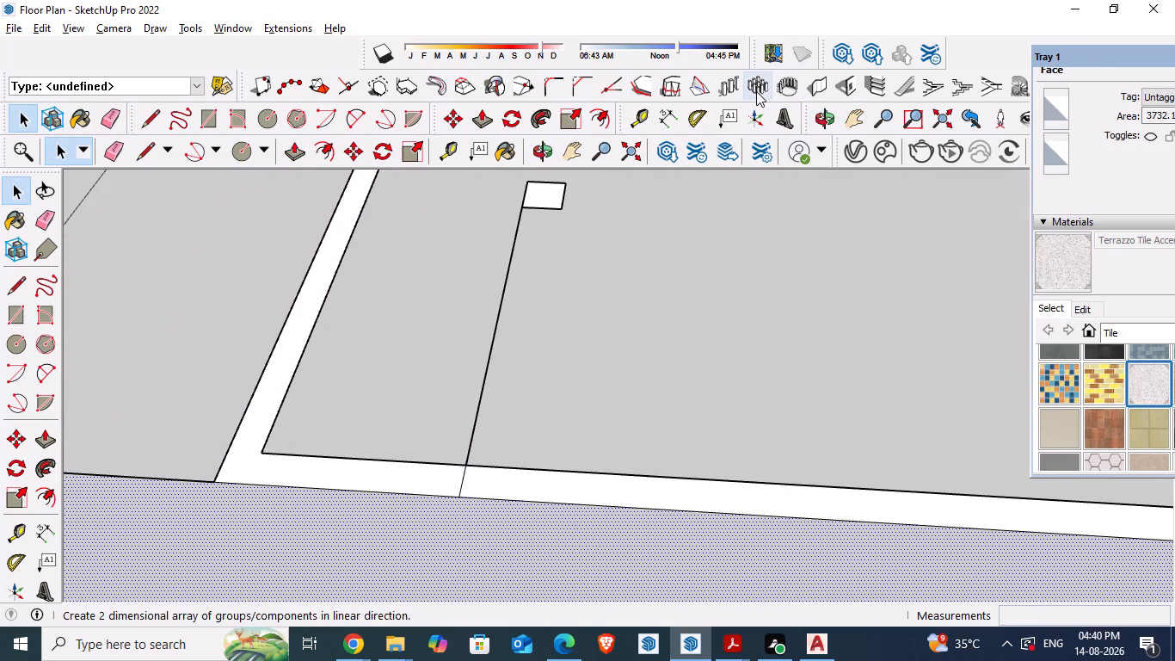
left_click(818, 90)
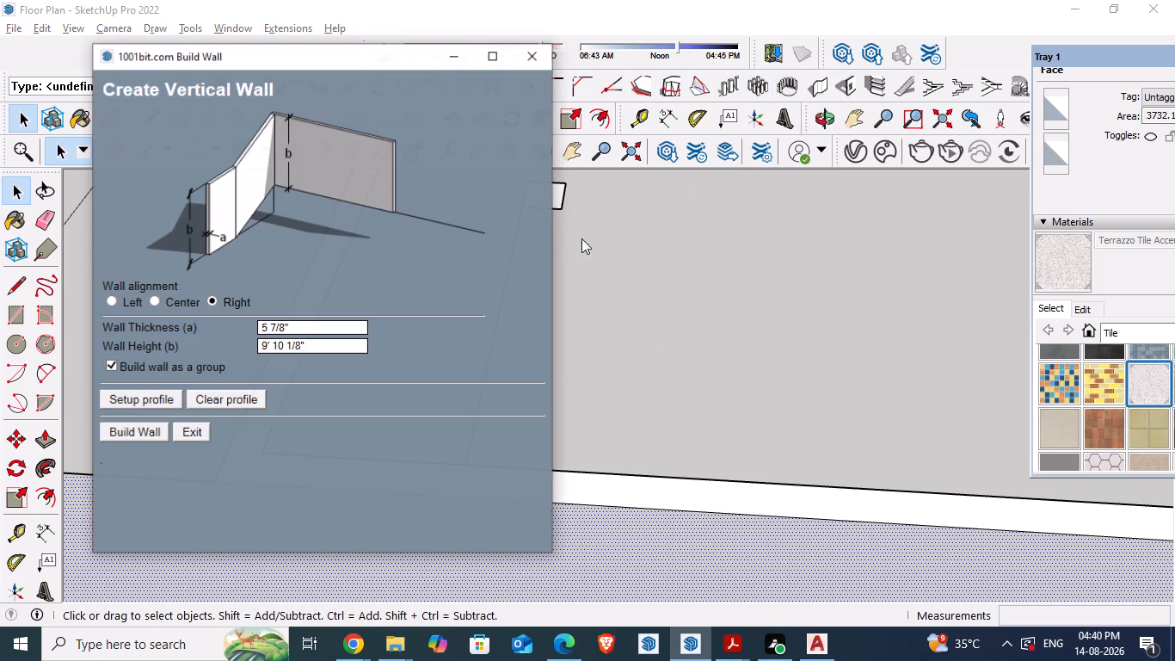
left_click_drag(323, 323, 275, 318)
key("4")
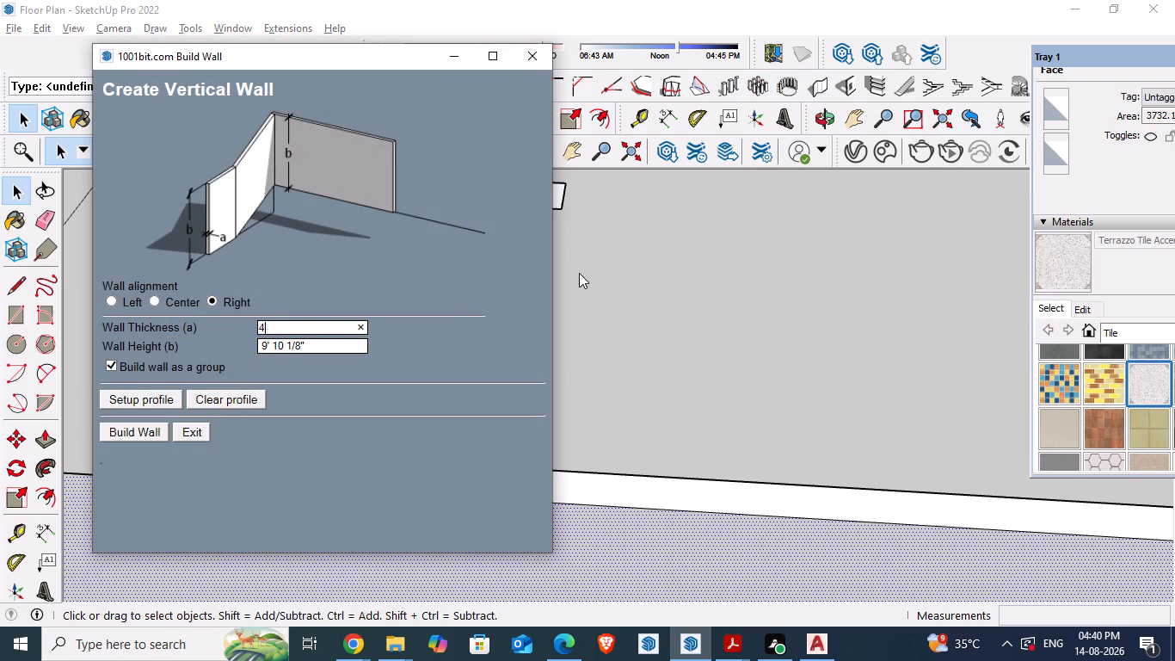
key("shift+quotedbl")
left_click(335, 342)
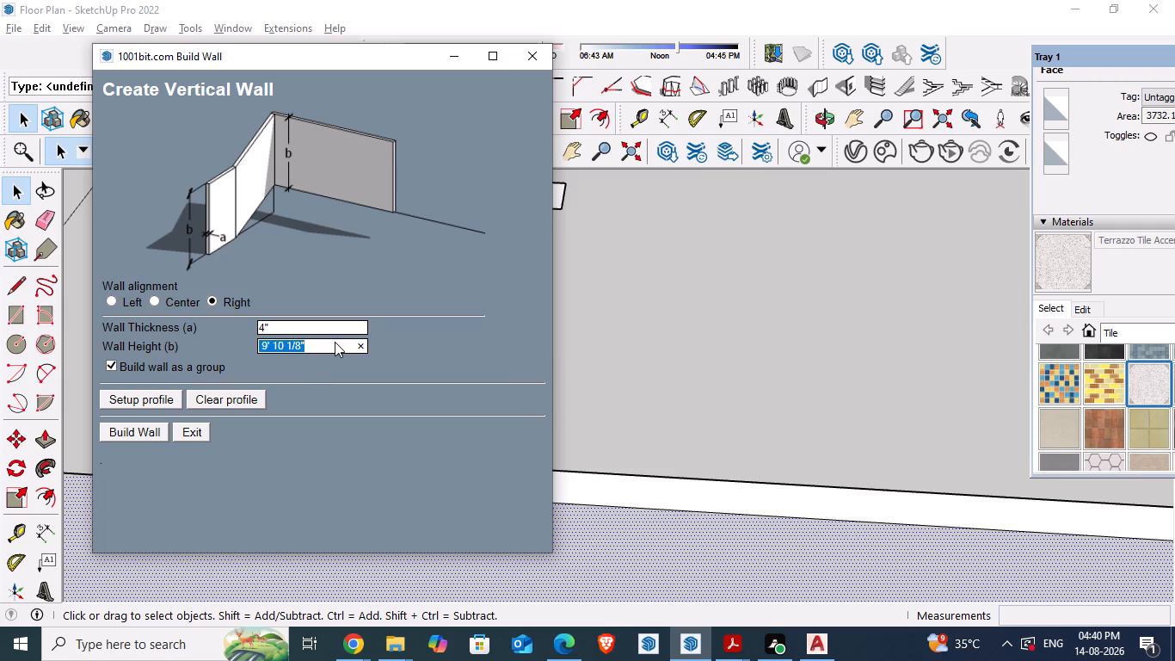
type("3'")
key("Return")
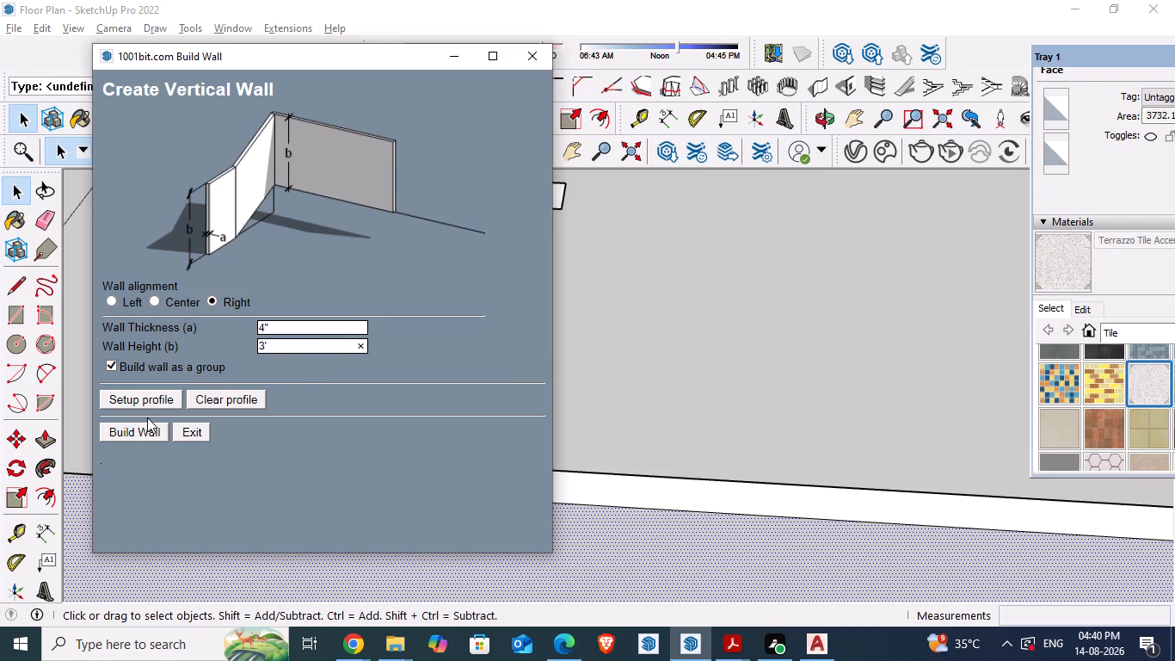
left_click(138, 429)
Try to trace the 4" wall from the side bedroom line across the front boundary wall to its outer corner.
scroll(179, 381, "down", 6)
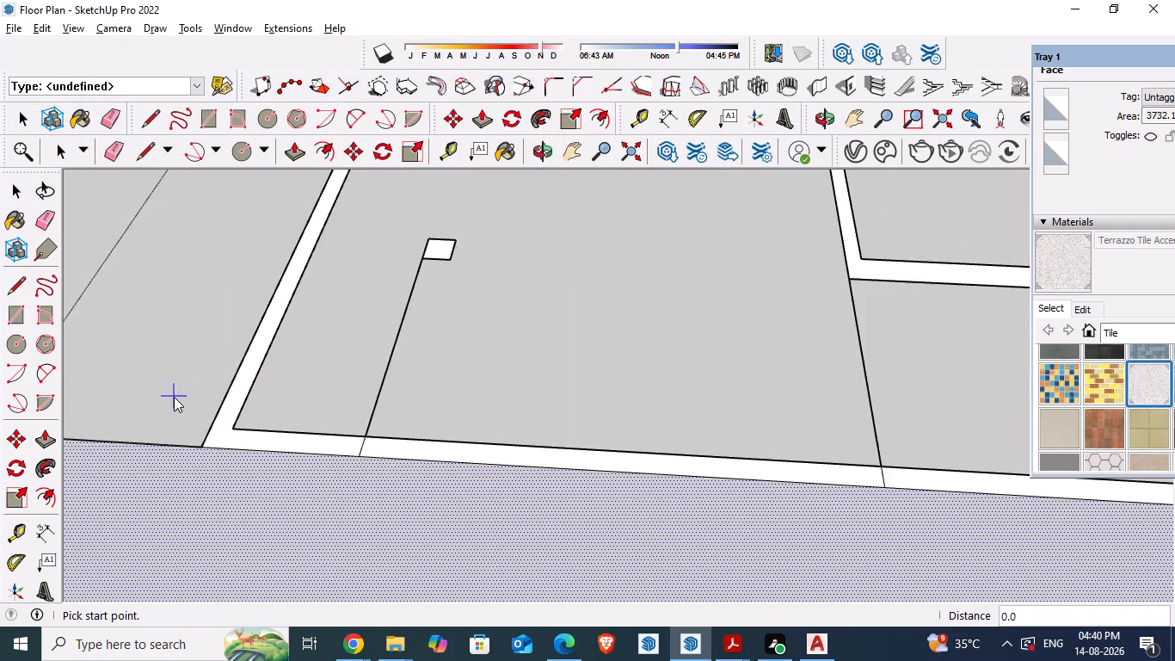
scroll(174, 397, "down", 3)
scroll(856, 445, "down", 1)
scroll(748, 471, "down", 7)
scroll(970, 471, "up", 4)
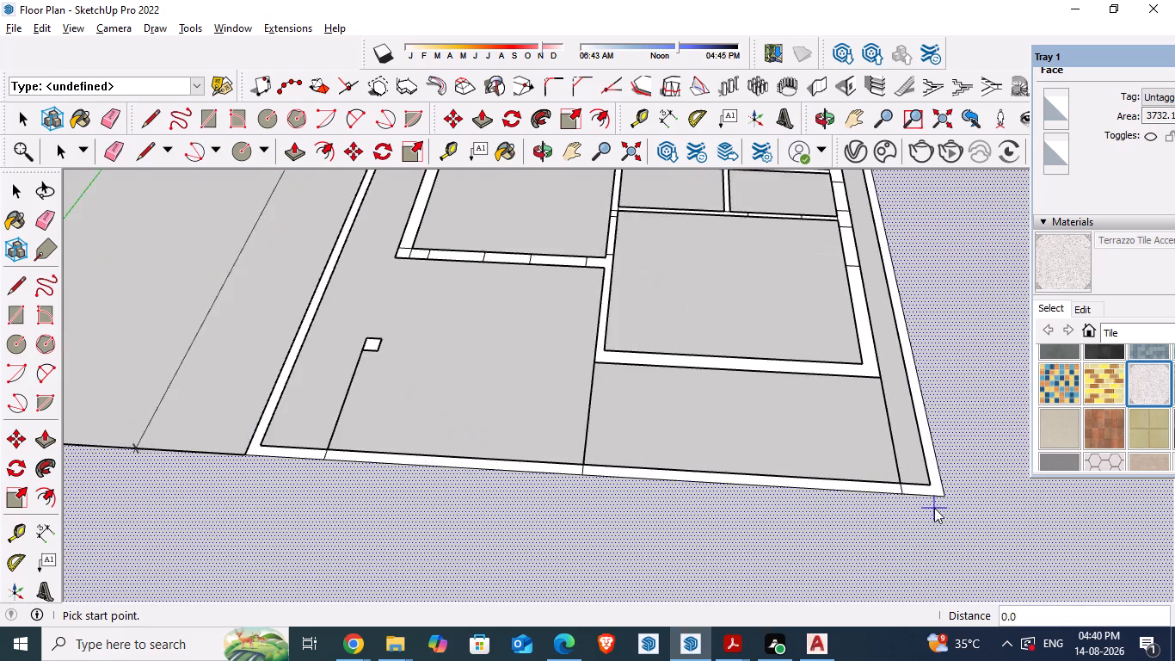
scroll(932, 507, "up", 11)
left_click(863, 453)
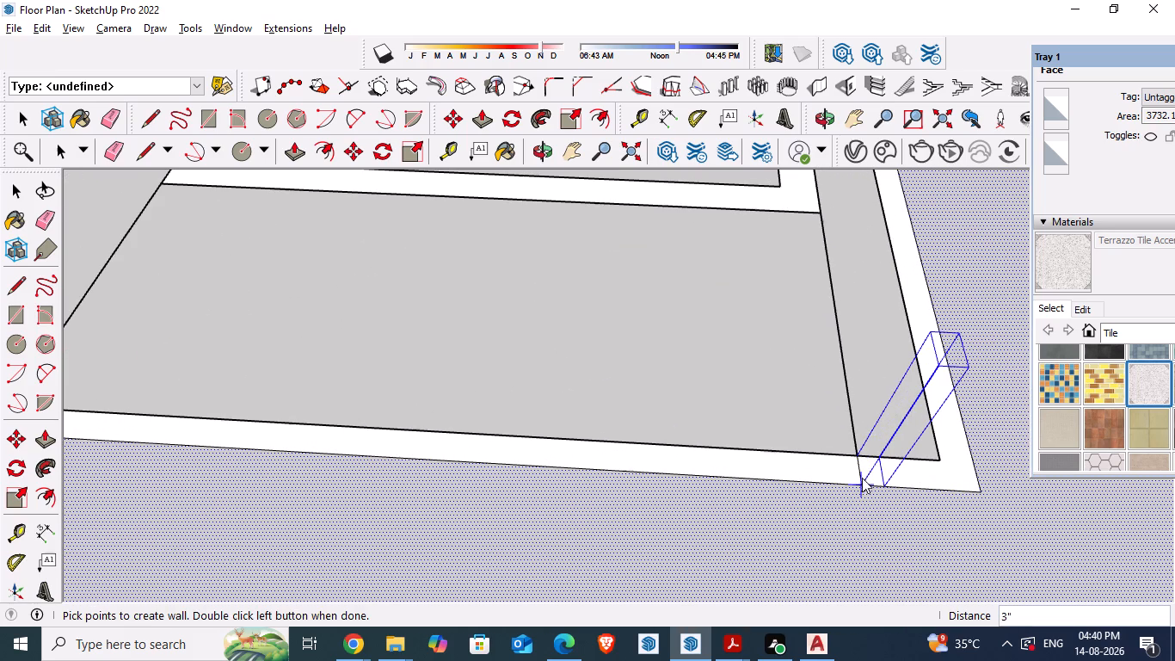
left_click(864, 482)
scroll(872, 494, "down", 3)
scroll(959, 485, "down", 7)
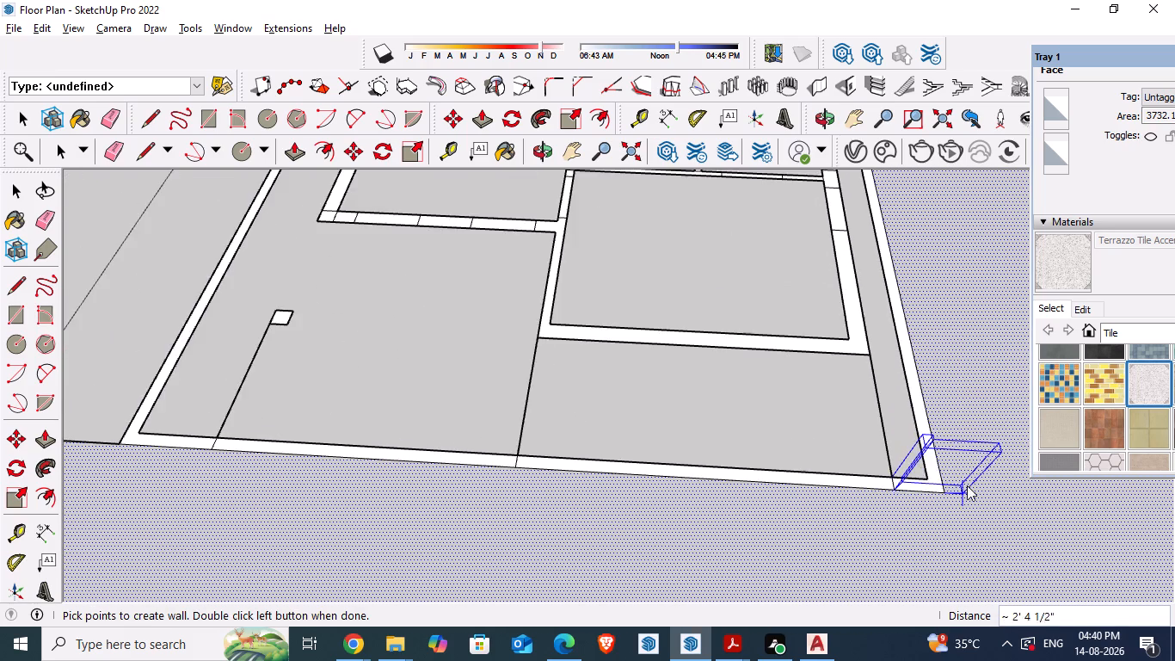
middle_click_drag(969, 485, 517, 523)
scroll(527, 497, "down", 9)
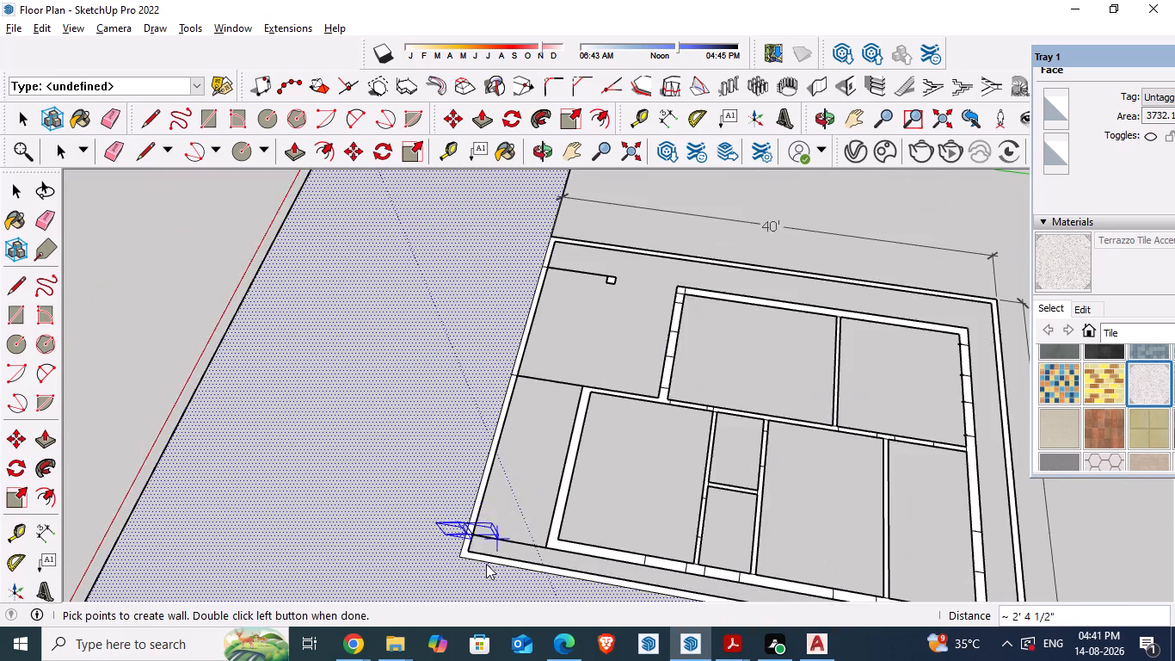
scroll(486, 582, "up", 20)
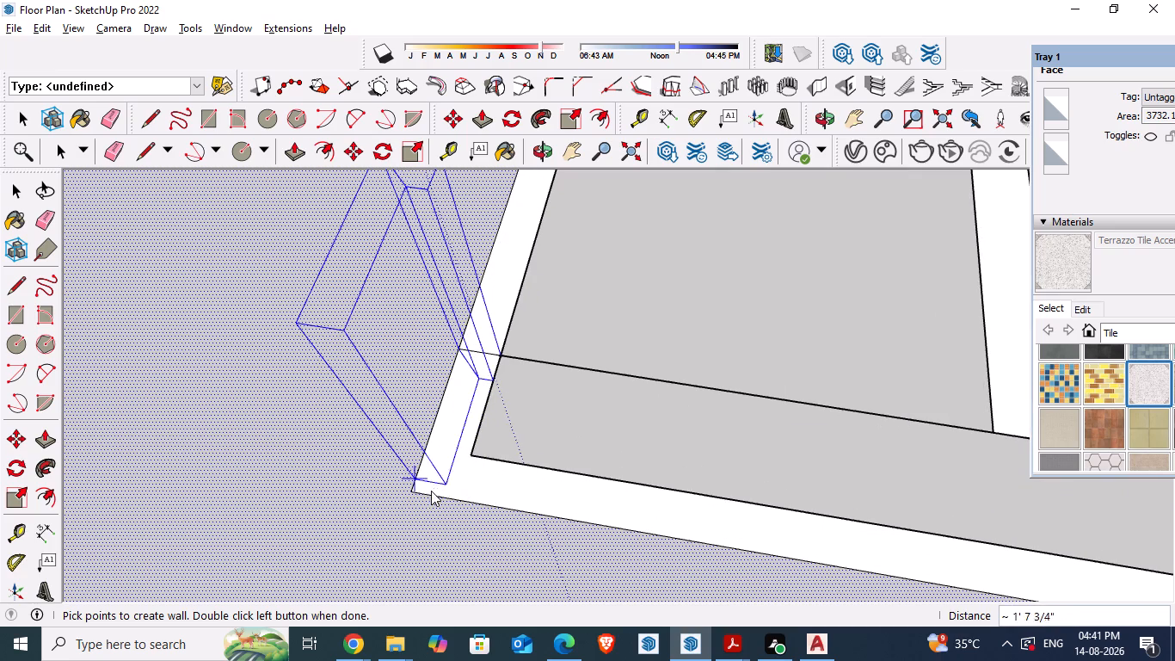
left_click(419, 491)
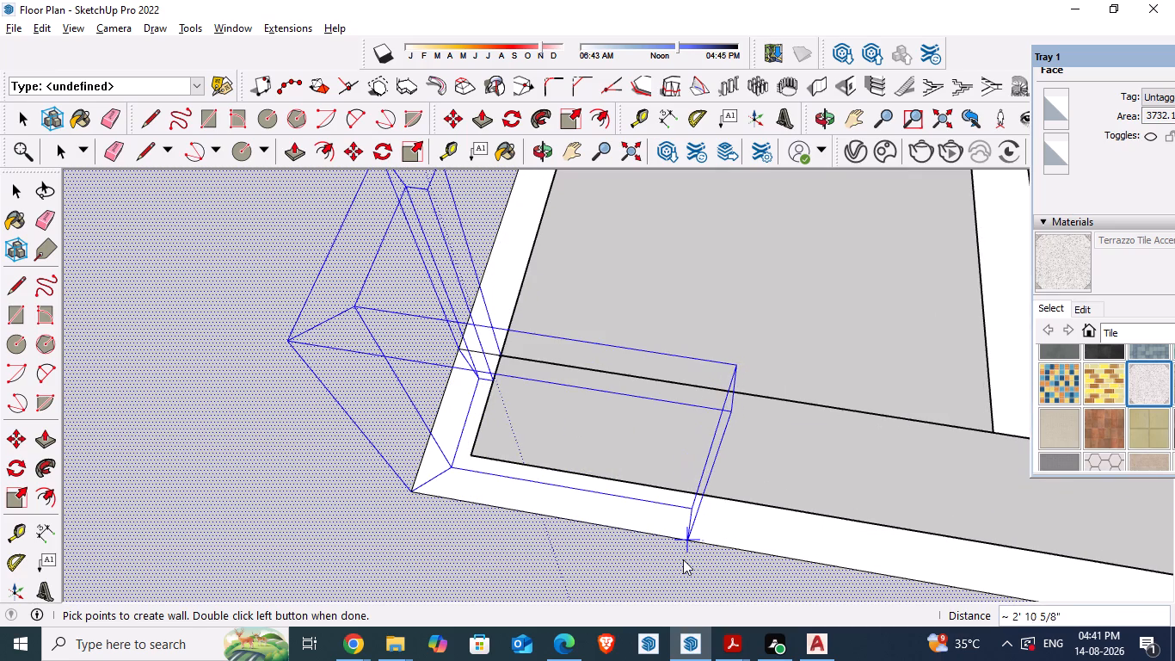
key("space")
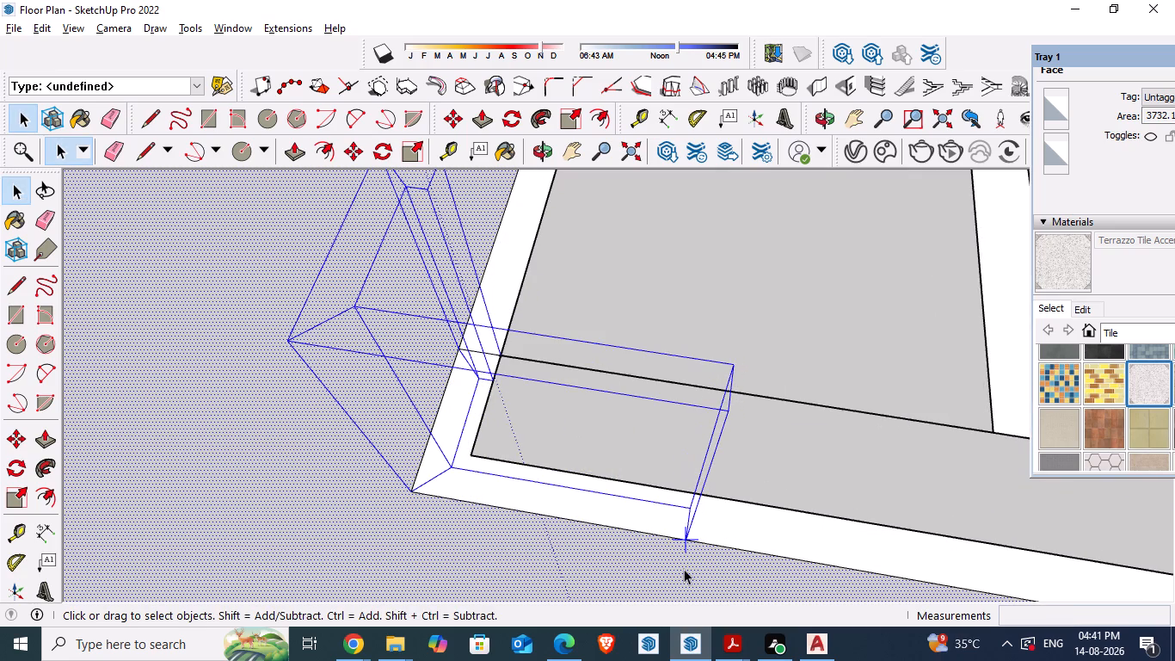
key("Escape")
Measure the boundary wall's thickness at the inner front corner beside the side bedroom line.
scroll(587, 481, "up", 3)
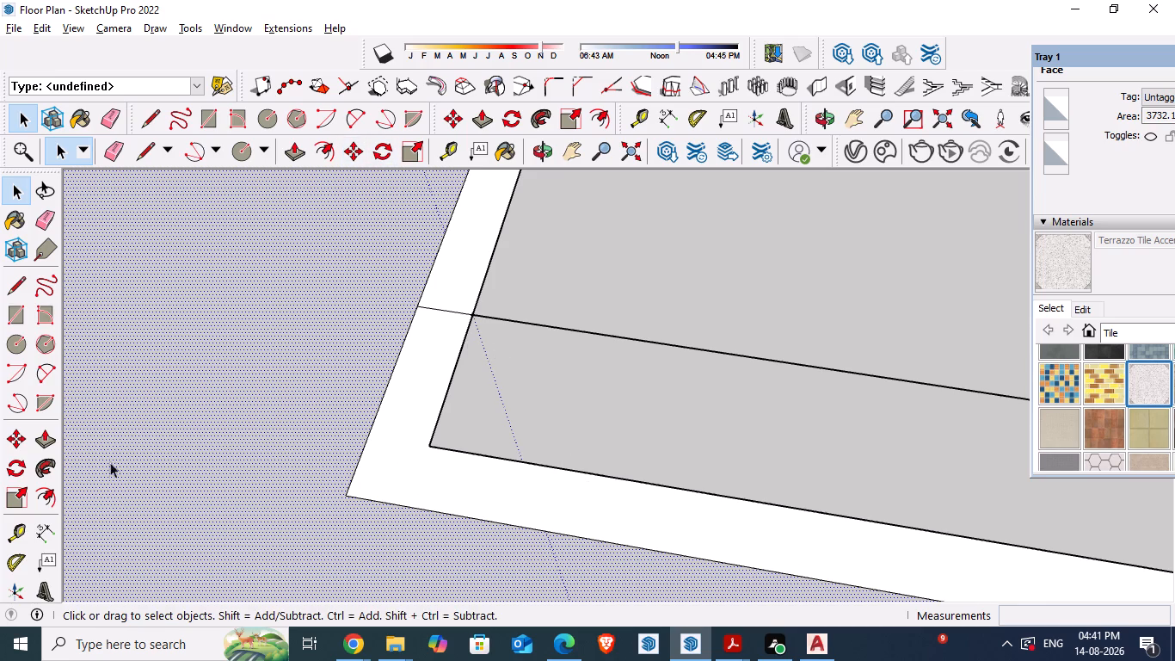
left_click(54, 536)
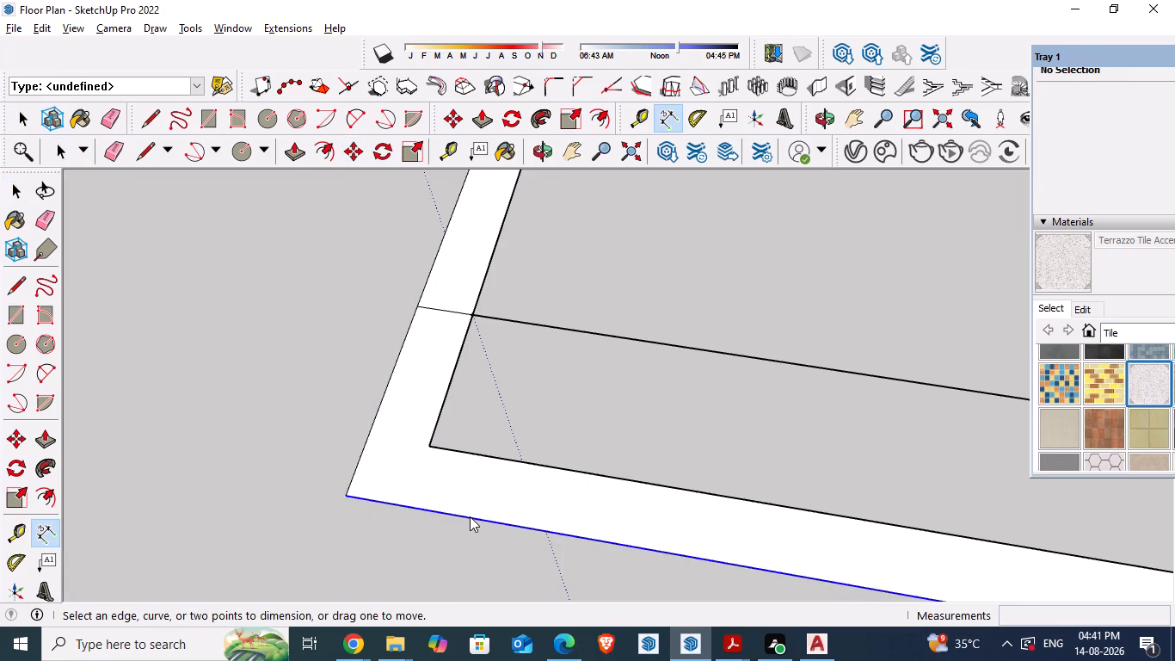
left_click(45, 532)
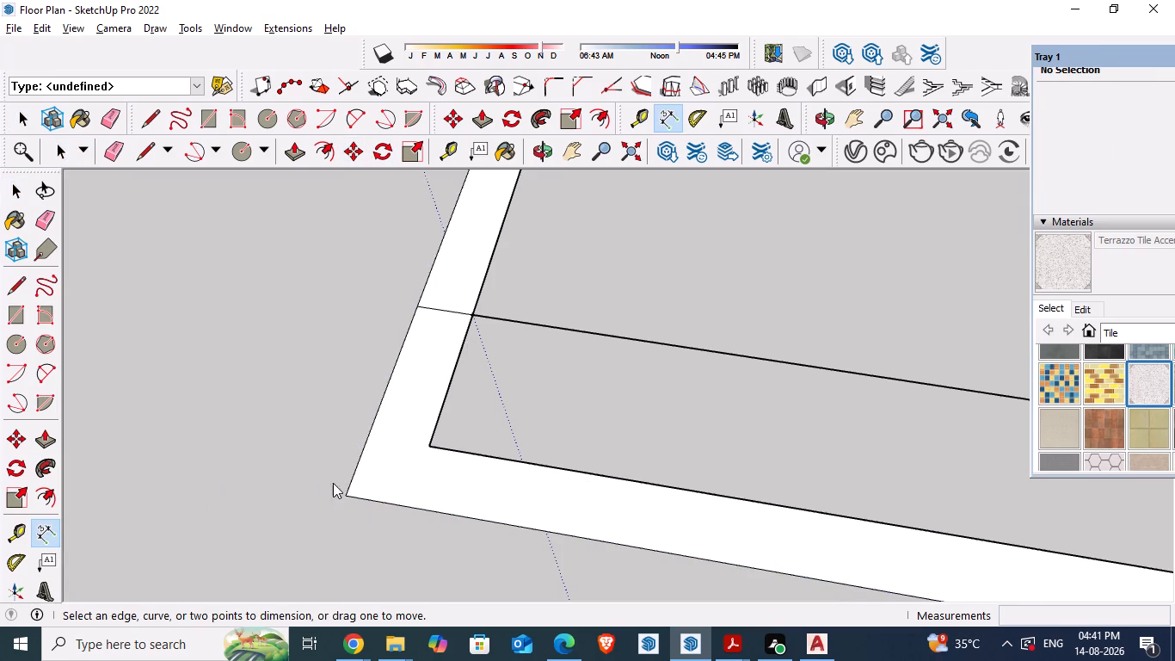
left_click(434, 446)
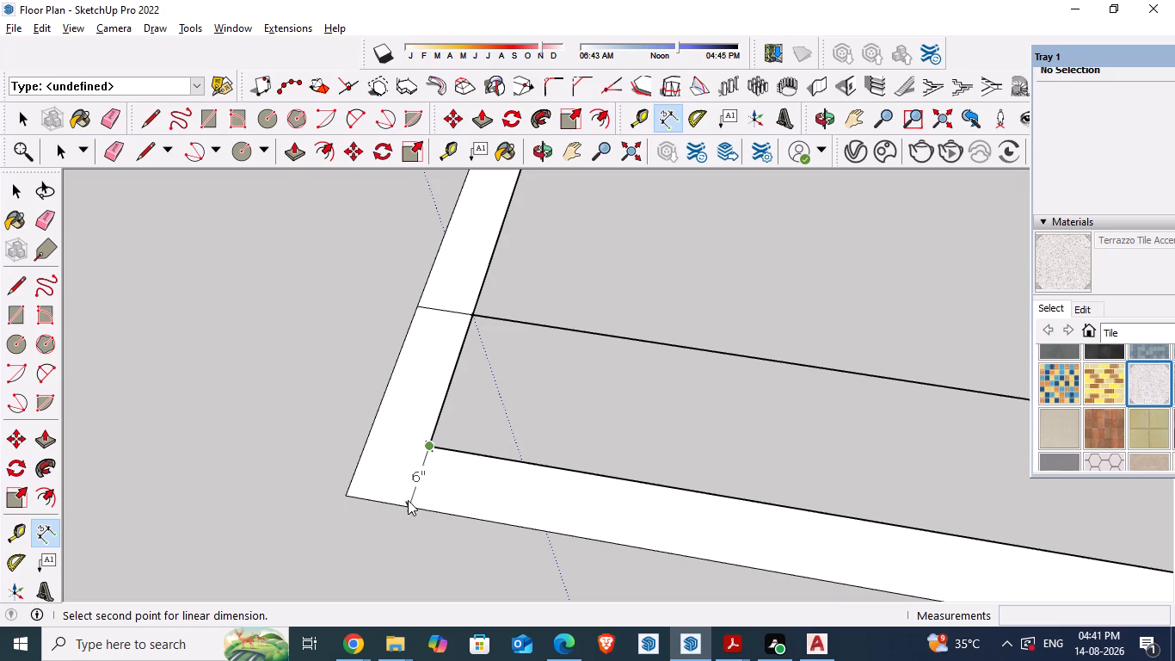
key("space")
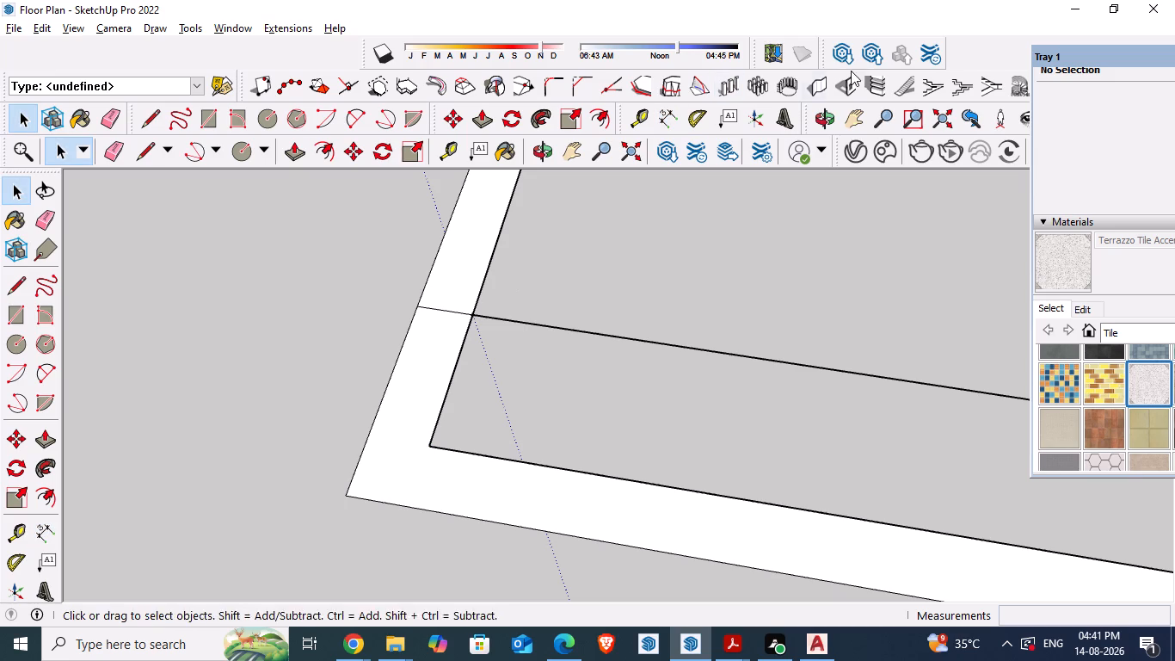
Set the wall thickness to 6" in Build Wall, keeping the 3' height, and start building.
left_click(814, 84)
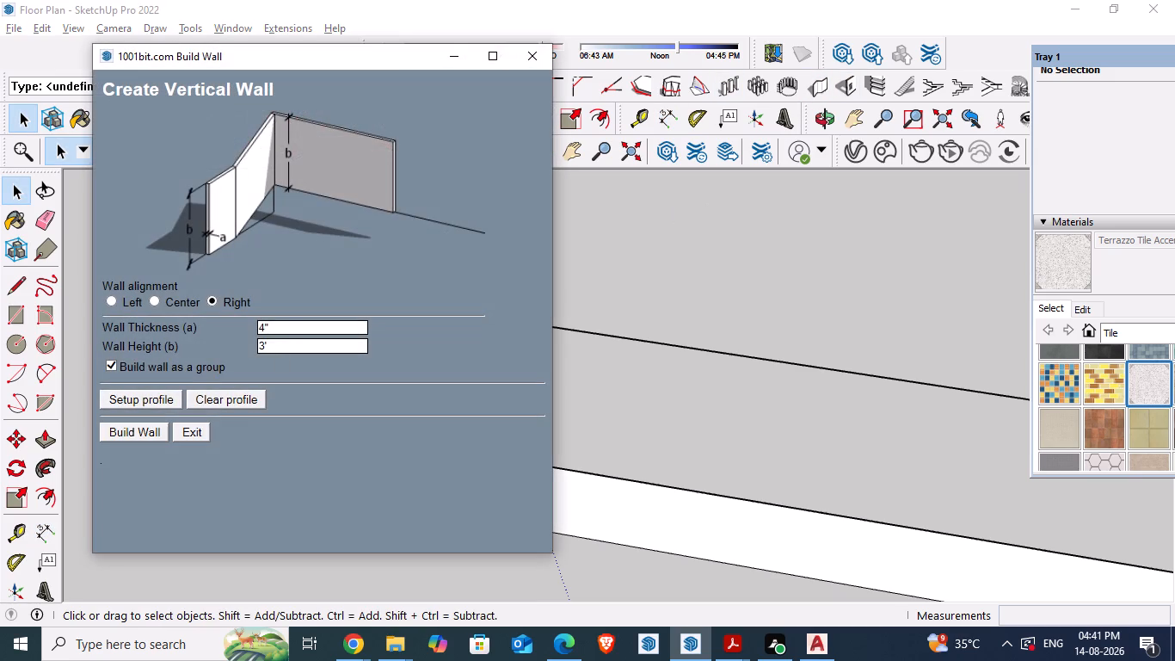
left_click(284, 326)
key("6")
key("shift+quotedbl")
left_click(128, 429)
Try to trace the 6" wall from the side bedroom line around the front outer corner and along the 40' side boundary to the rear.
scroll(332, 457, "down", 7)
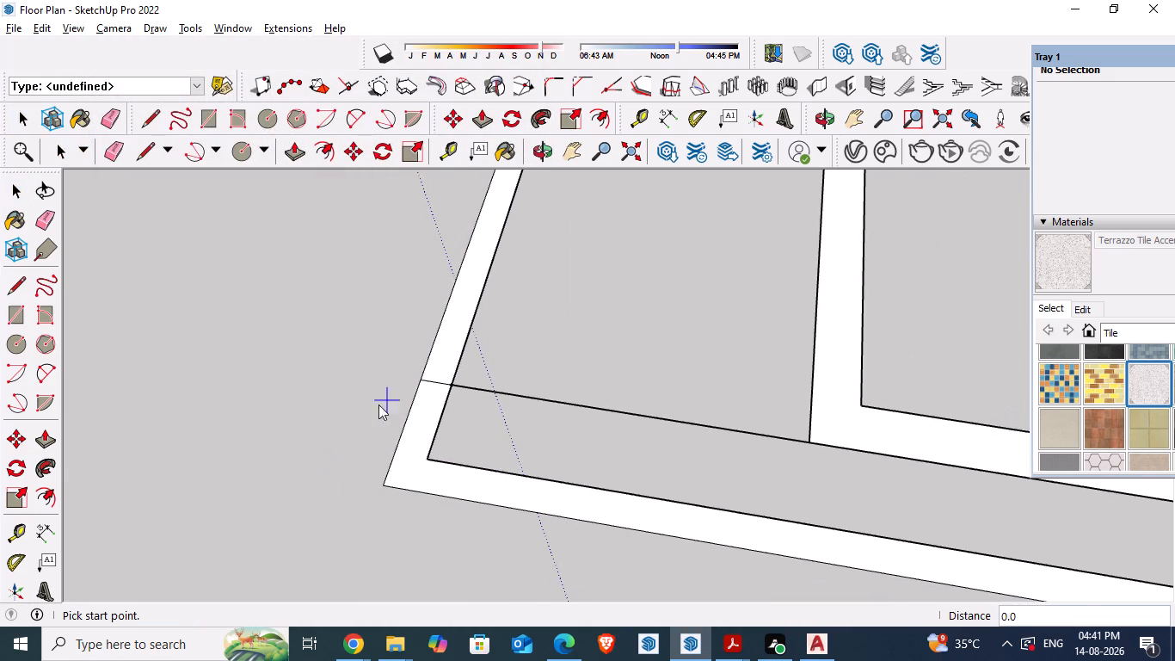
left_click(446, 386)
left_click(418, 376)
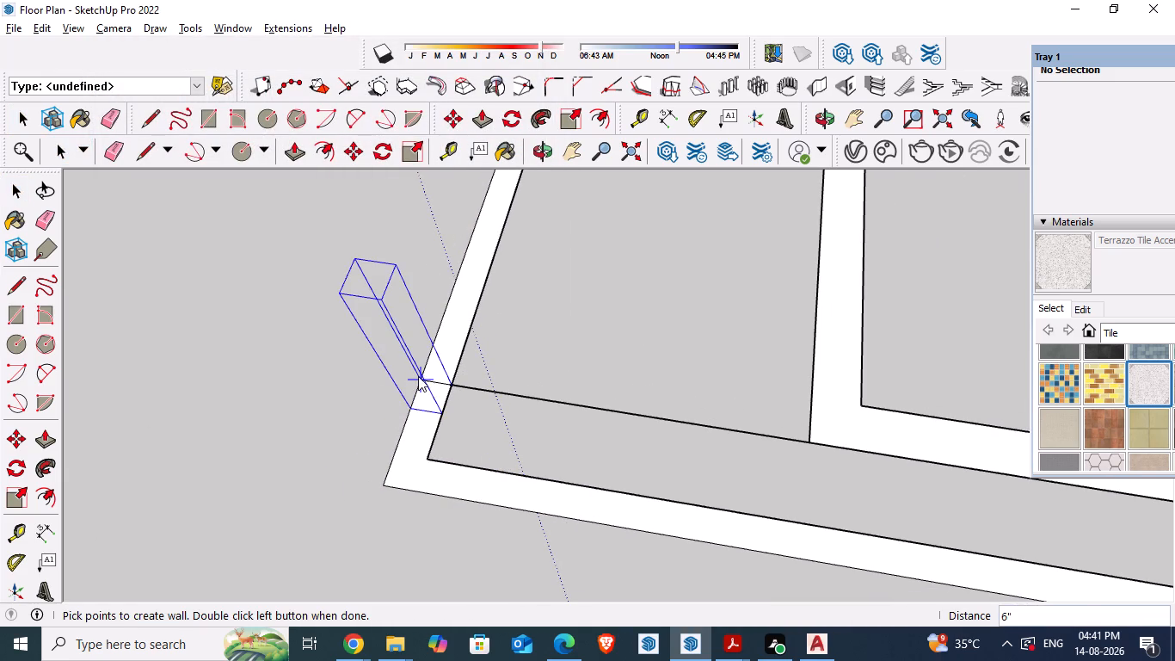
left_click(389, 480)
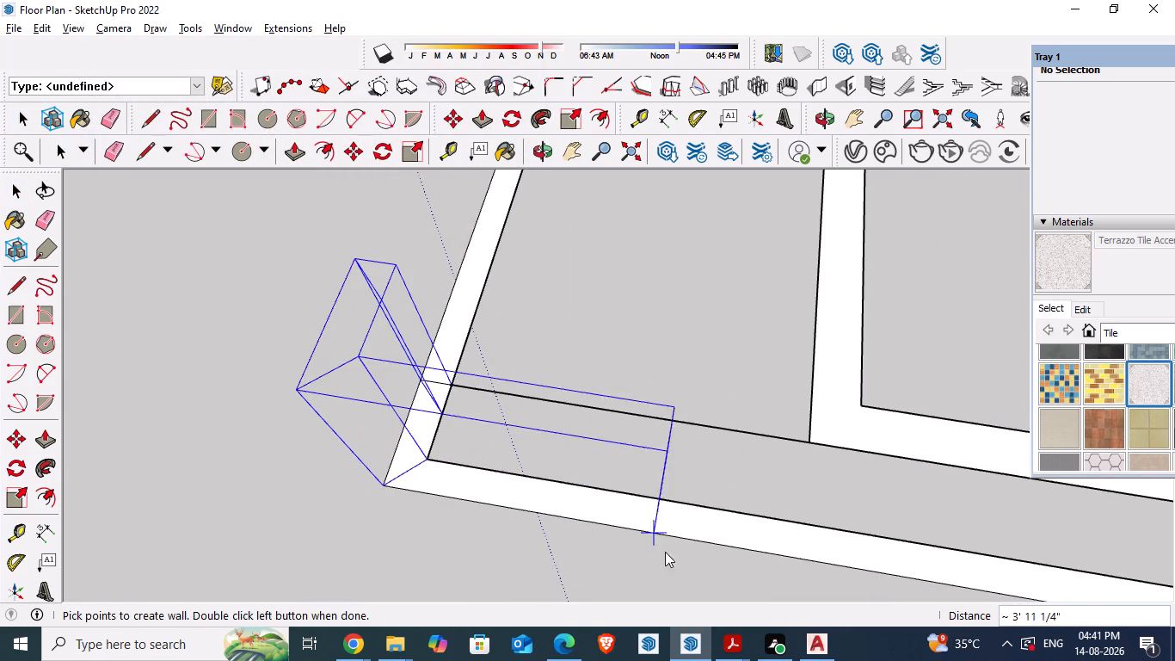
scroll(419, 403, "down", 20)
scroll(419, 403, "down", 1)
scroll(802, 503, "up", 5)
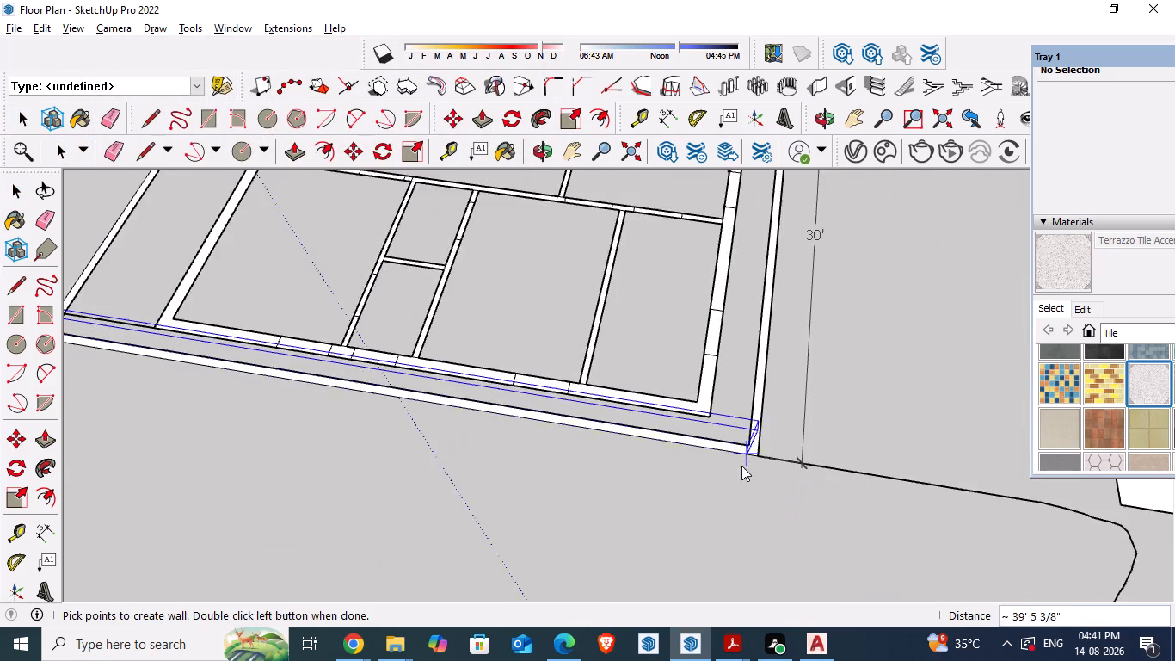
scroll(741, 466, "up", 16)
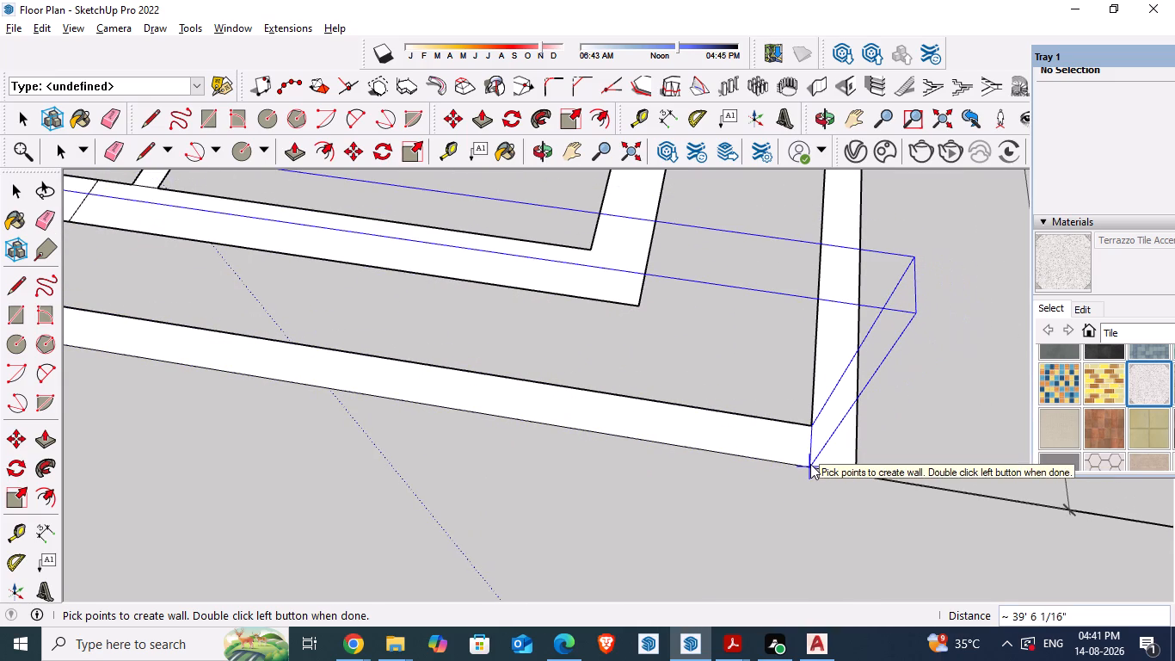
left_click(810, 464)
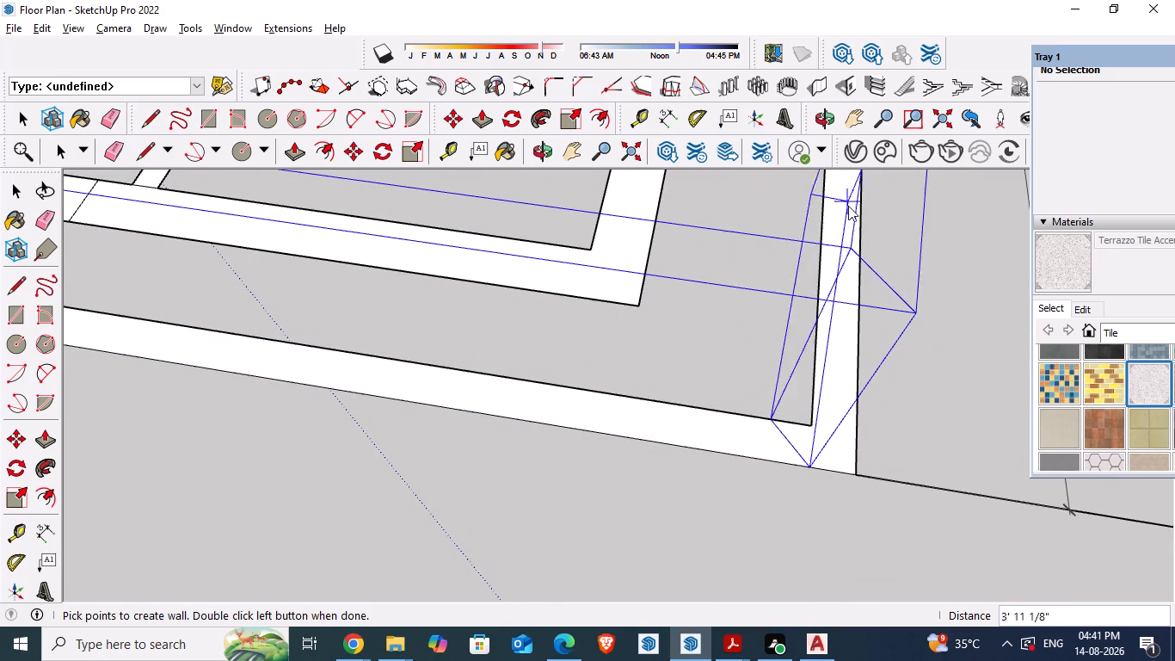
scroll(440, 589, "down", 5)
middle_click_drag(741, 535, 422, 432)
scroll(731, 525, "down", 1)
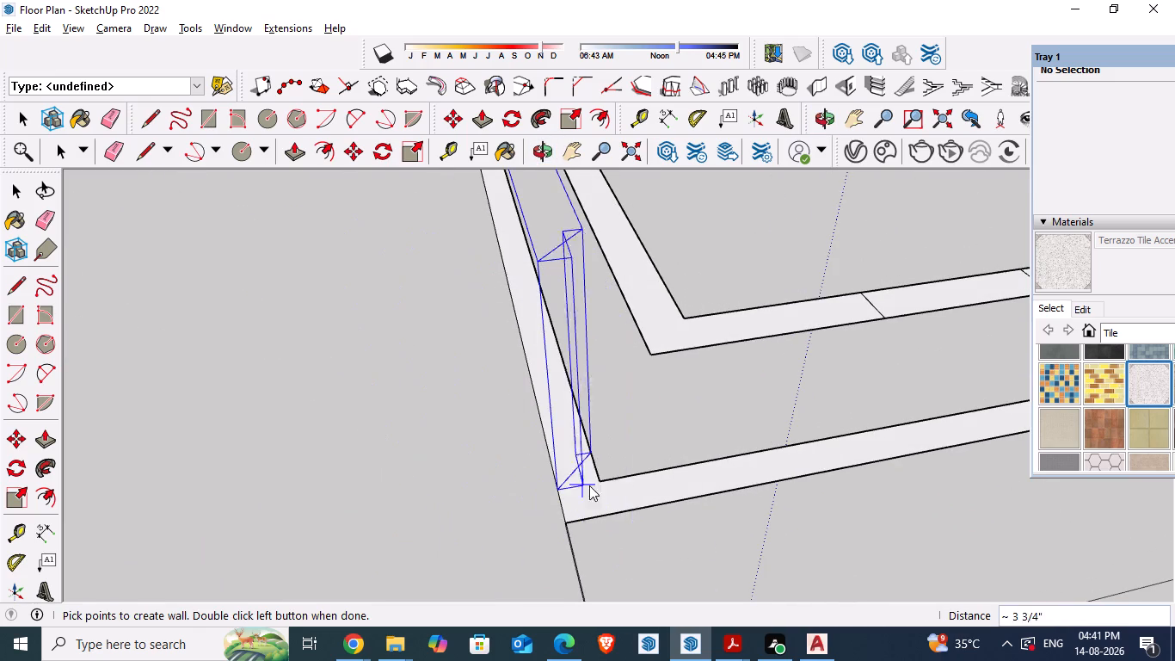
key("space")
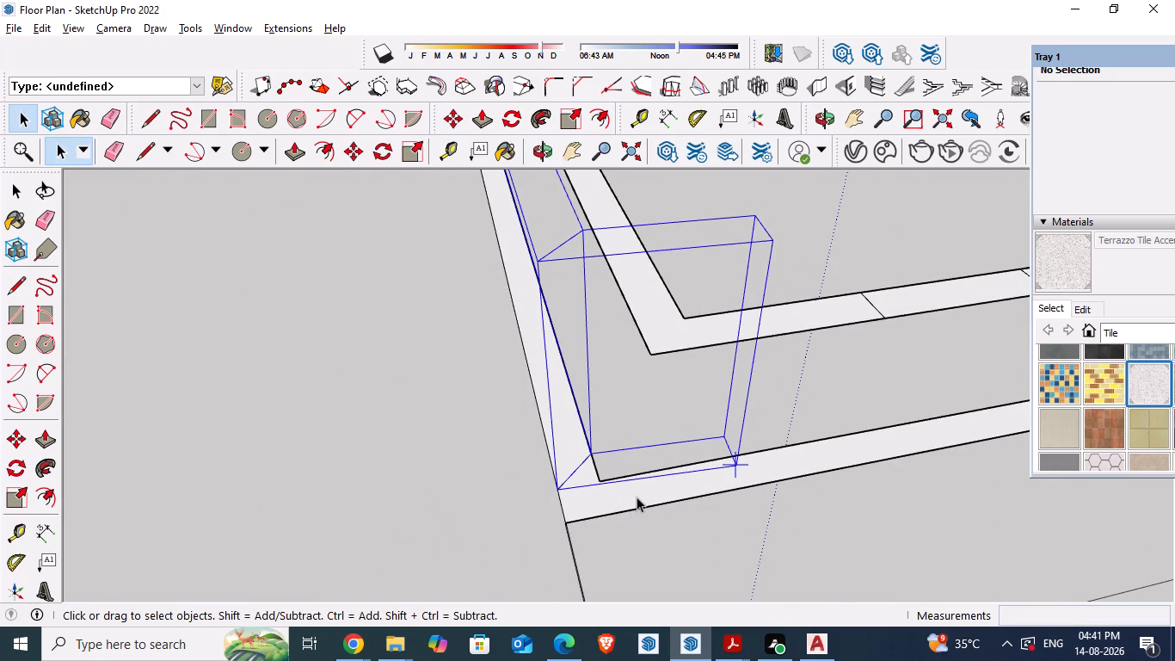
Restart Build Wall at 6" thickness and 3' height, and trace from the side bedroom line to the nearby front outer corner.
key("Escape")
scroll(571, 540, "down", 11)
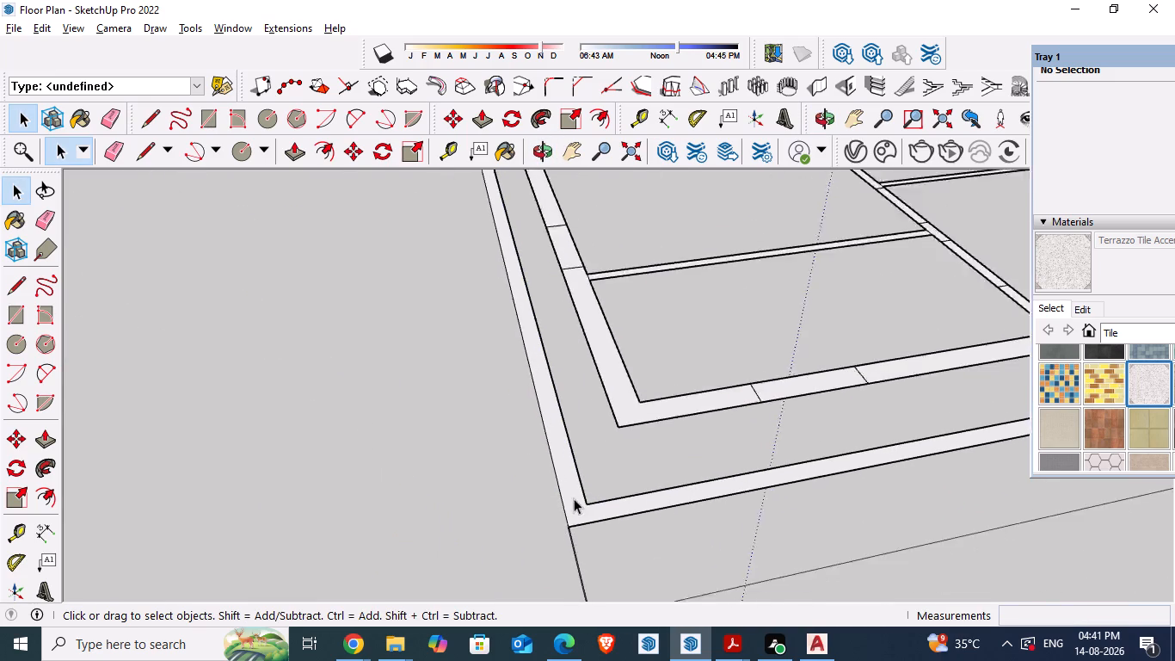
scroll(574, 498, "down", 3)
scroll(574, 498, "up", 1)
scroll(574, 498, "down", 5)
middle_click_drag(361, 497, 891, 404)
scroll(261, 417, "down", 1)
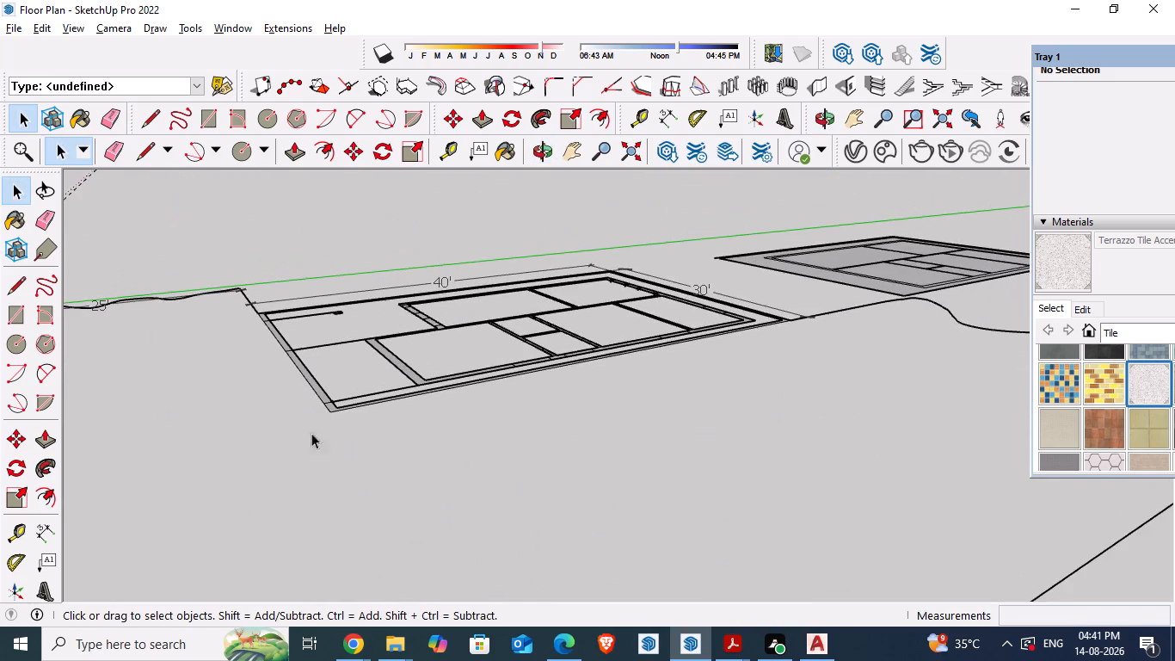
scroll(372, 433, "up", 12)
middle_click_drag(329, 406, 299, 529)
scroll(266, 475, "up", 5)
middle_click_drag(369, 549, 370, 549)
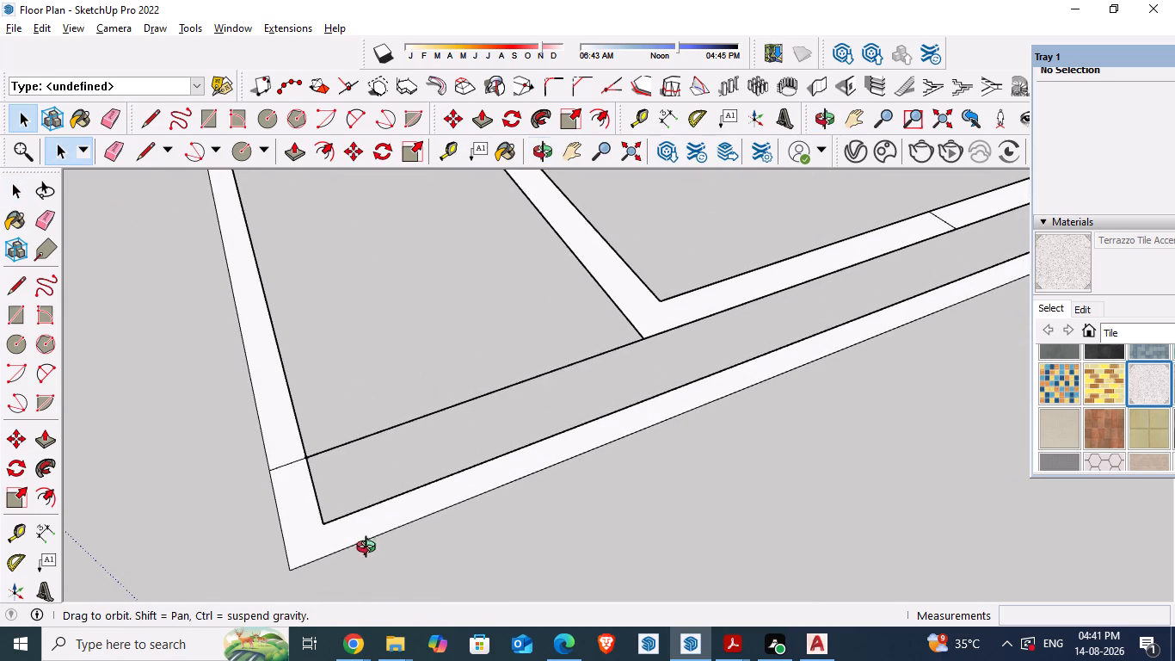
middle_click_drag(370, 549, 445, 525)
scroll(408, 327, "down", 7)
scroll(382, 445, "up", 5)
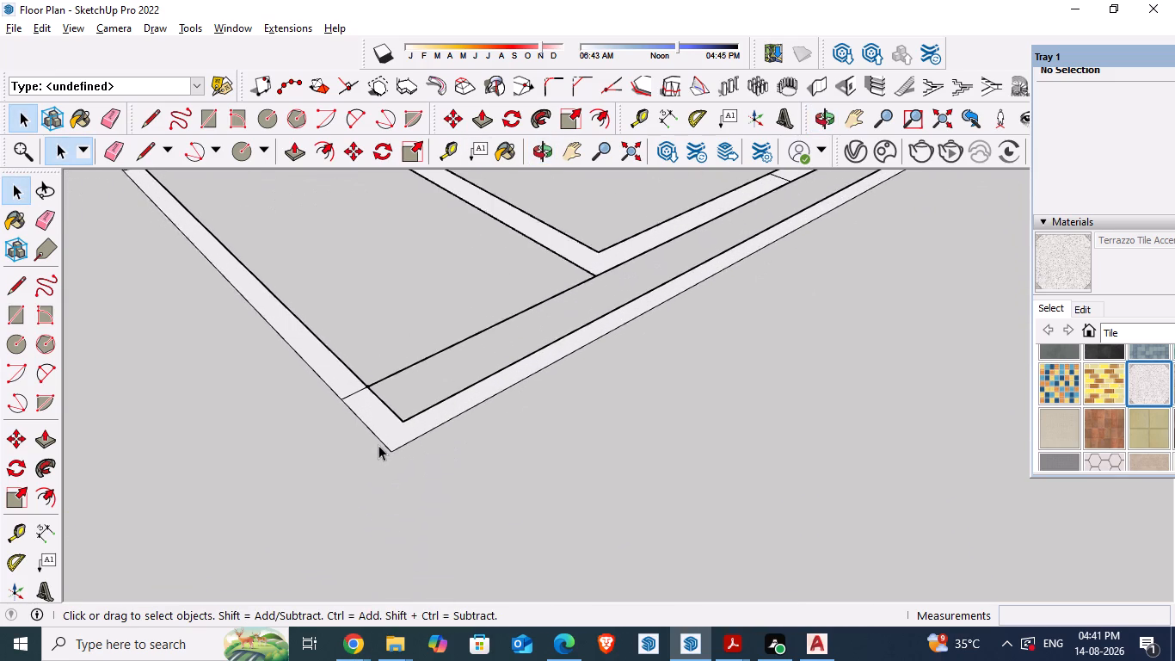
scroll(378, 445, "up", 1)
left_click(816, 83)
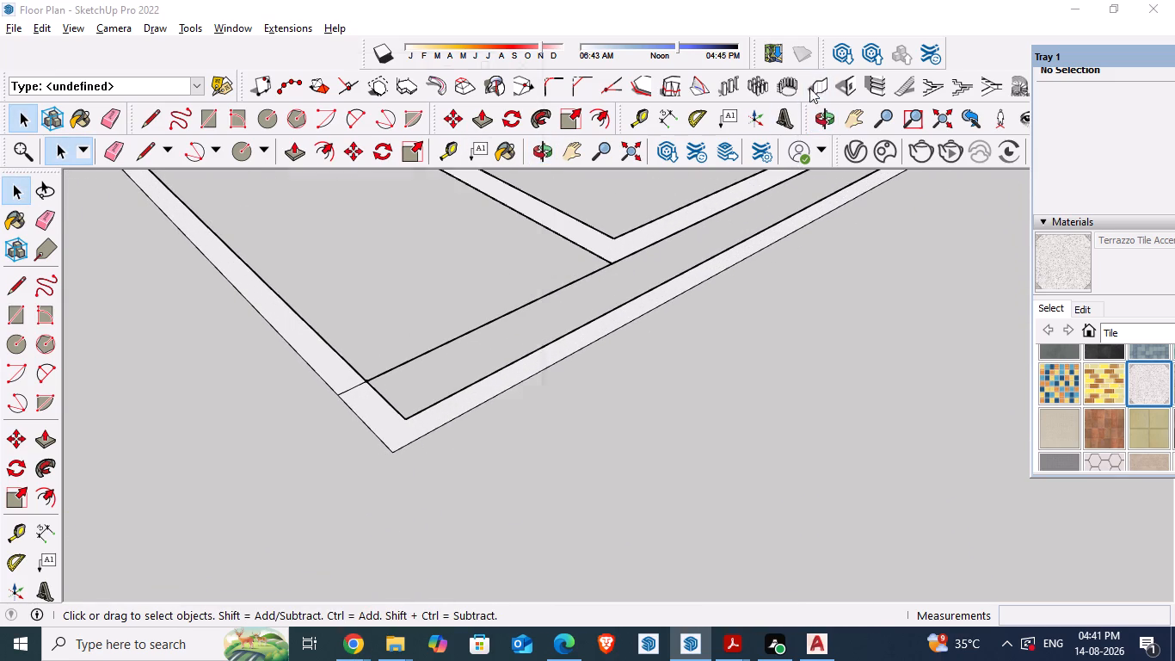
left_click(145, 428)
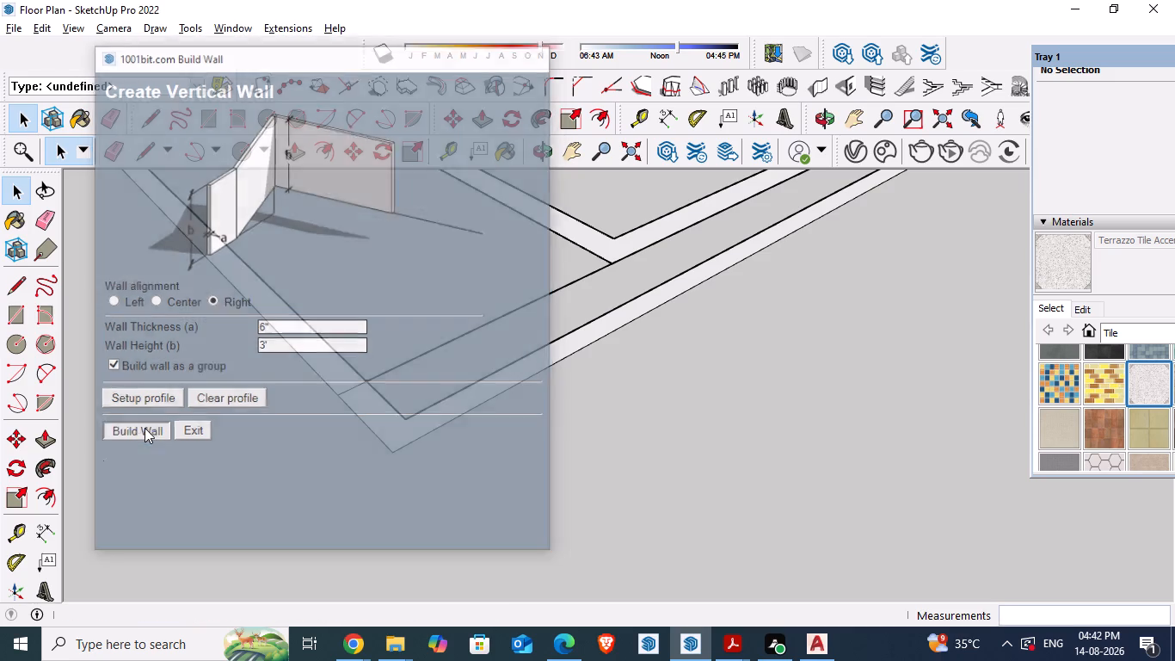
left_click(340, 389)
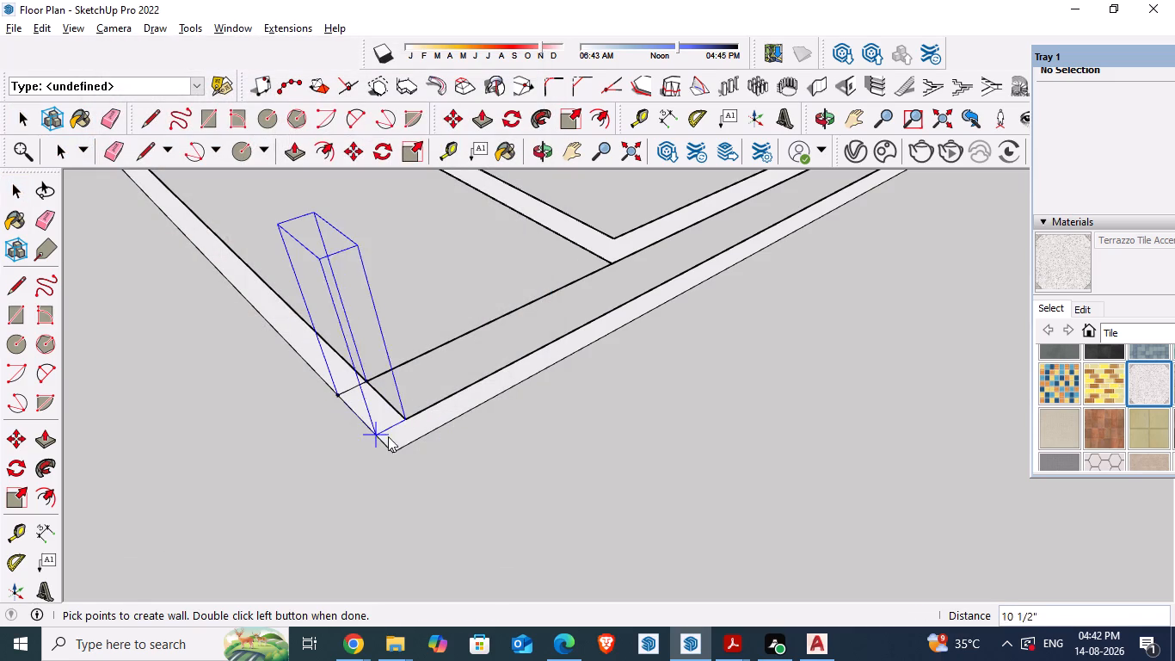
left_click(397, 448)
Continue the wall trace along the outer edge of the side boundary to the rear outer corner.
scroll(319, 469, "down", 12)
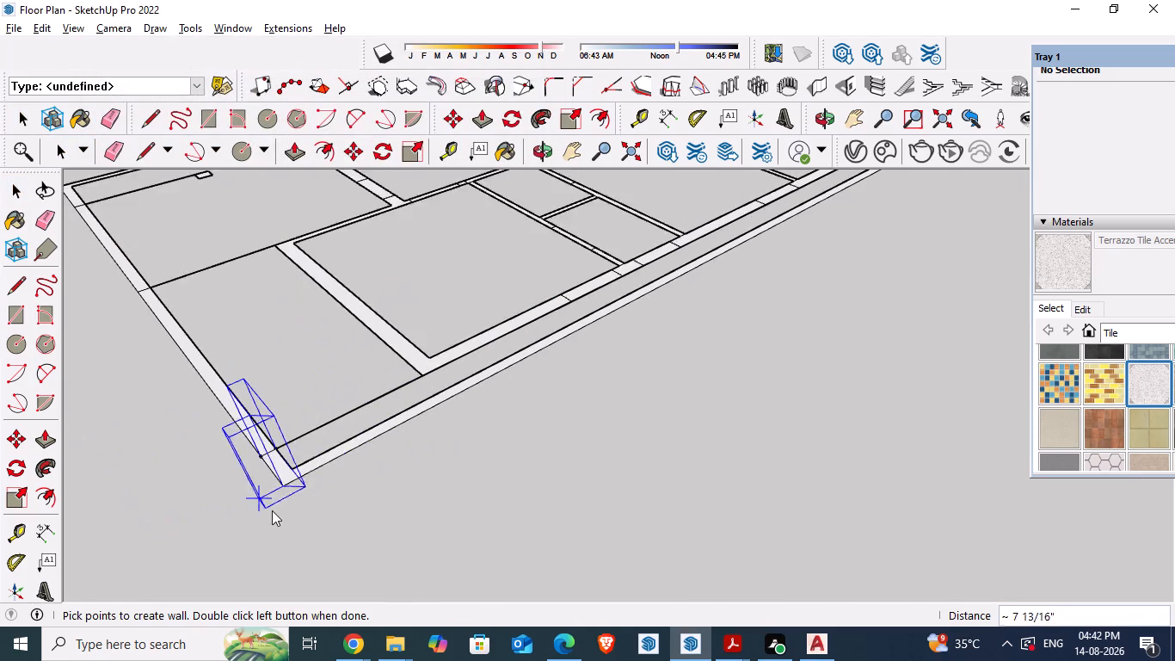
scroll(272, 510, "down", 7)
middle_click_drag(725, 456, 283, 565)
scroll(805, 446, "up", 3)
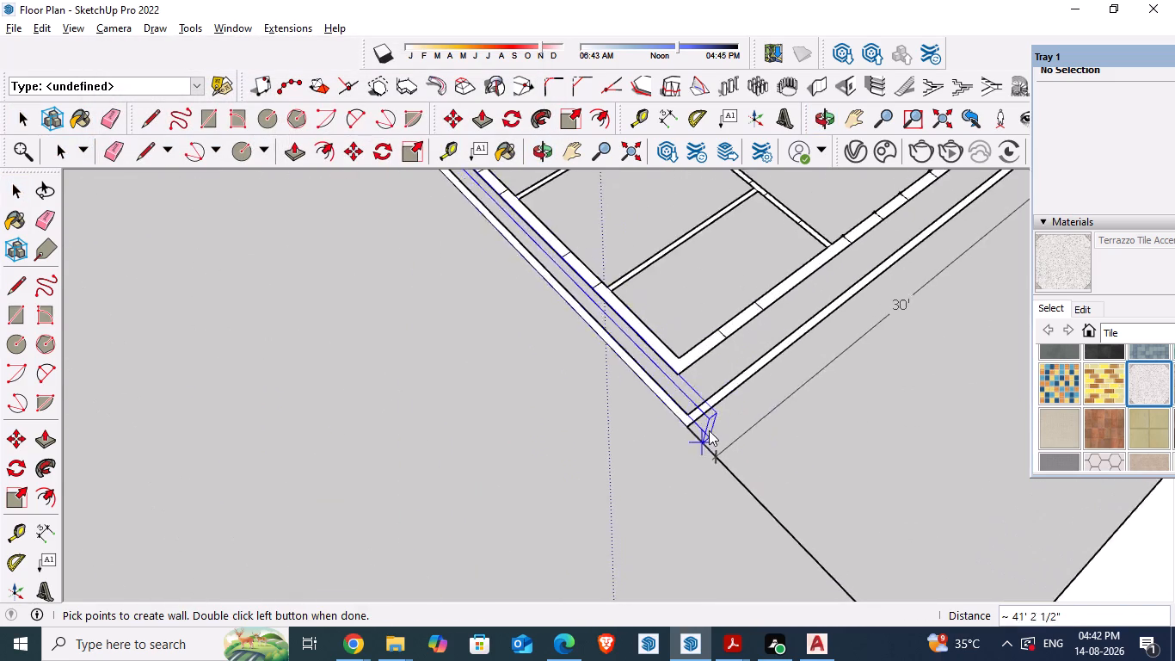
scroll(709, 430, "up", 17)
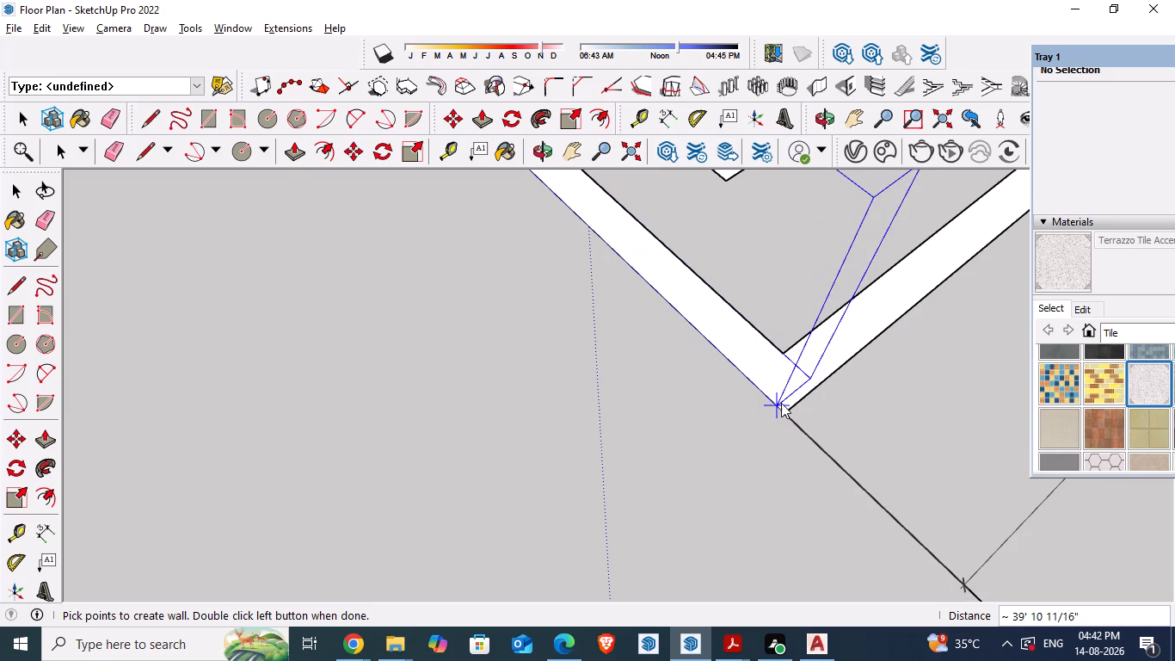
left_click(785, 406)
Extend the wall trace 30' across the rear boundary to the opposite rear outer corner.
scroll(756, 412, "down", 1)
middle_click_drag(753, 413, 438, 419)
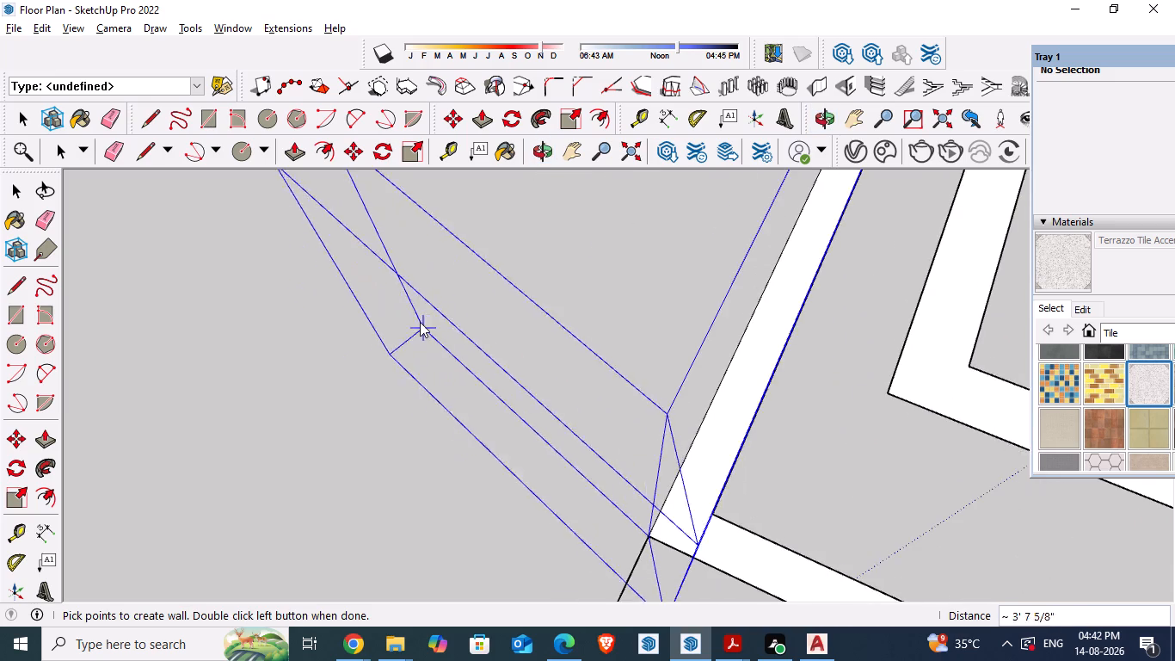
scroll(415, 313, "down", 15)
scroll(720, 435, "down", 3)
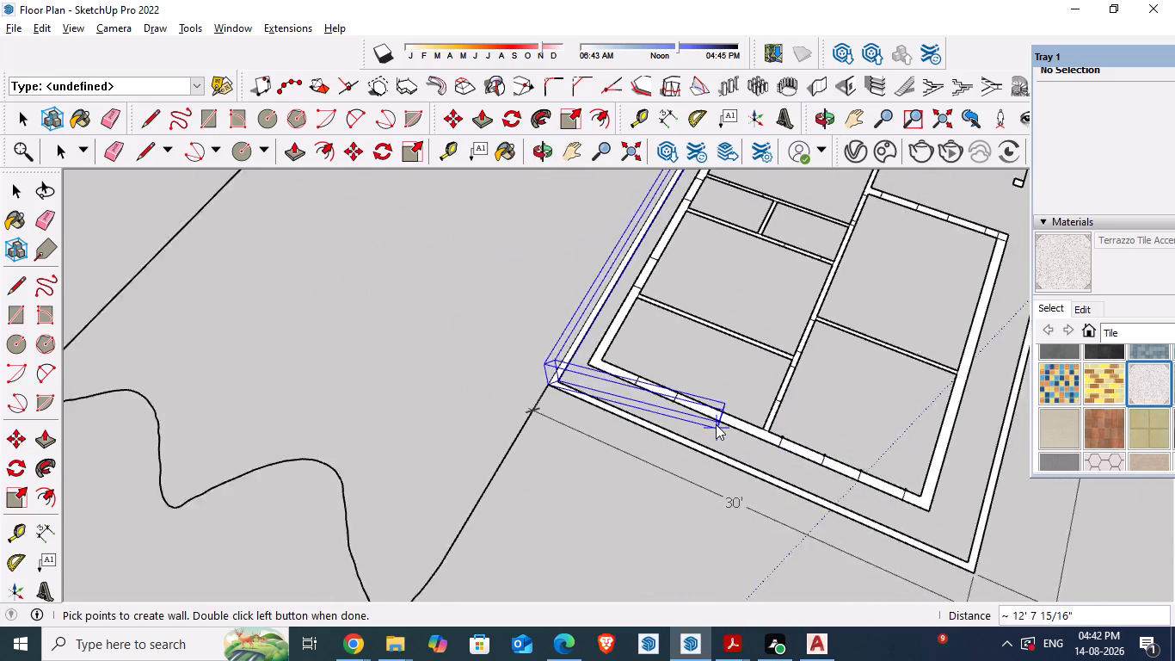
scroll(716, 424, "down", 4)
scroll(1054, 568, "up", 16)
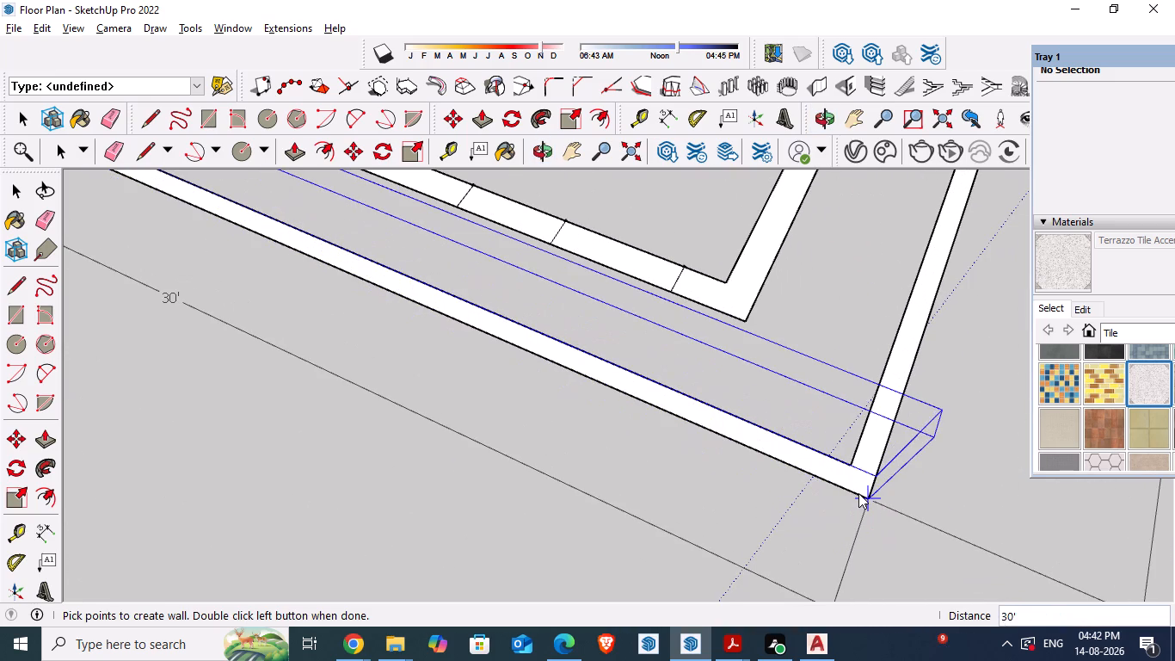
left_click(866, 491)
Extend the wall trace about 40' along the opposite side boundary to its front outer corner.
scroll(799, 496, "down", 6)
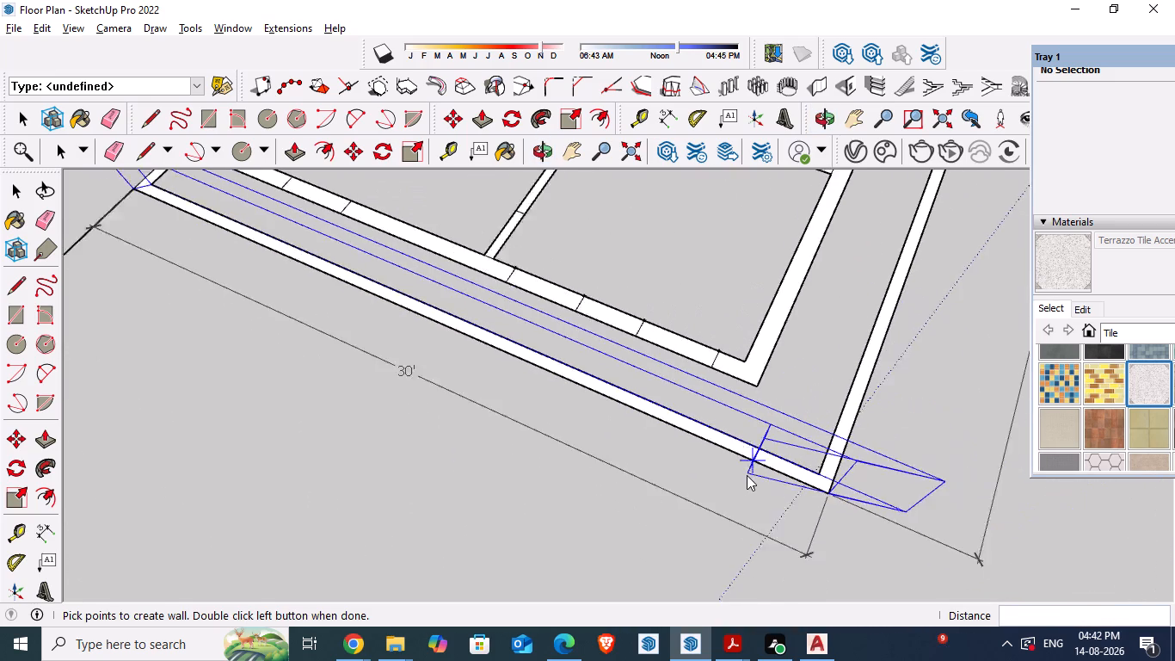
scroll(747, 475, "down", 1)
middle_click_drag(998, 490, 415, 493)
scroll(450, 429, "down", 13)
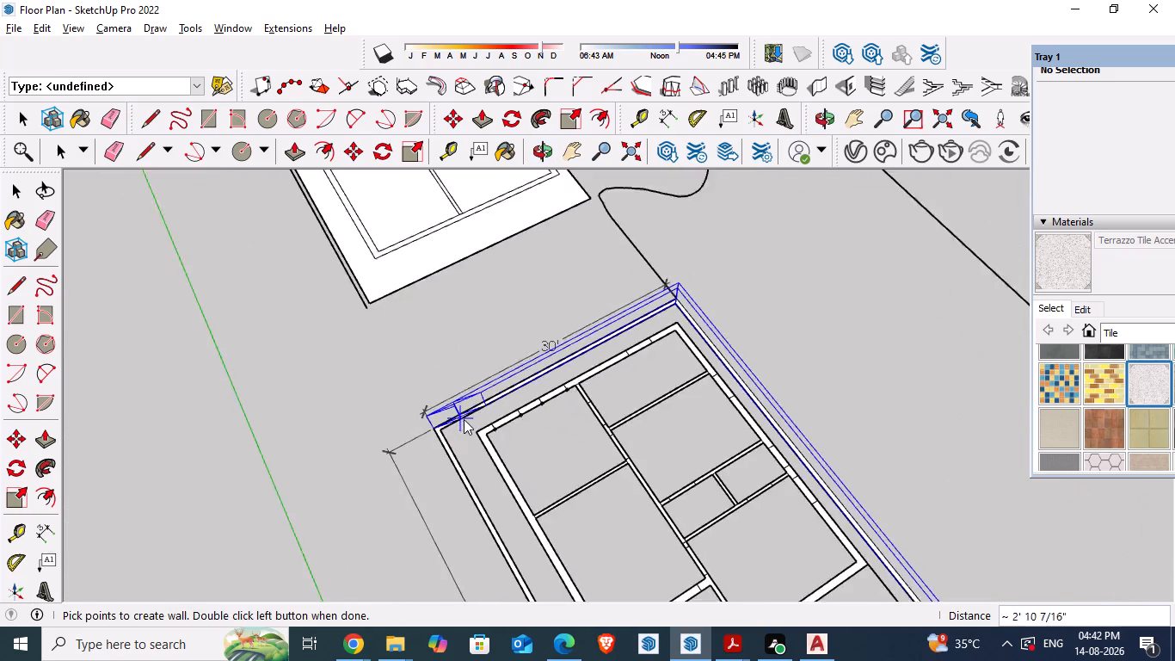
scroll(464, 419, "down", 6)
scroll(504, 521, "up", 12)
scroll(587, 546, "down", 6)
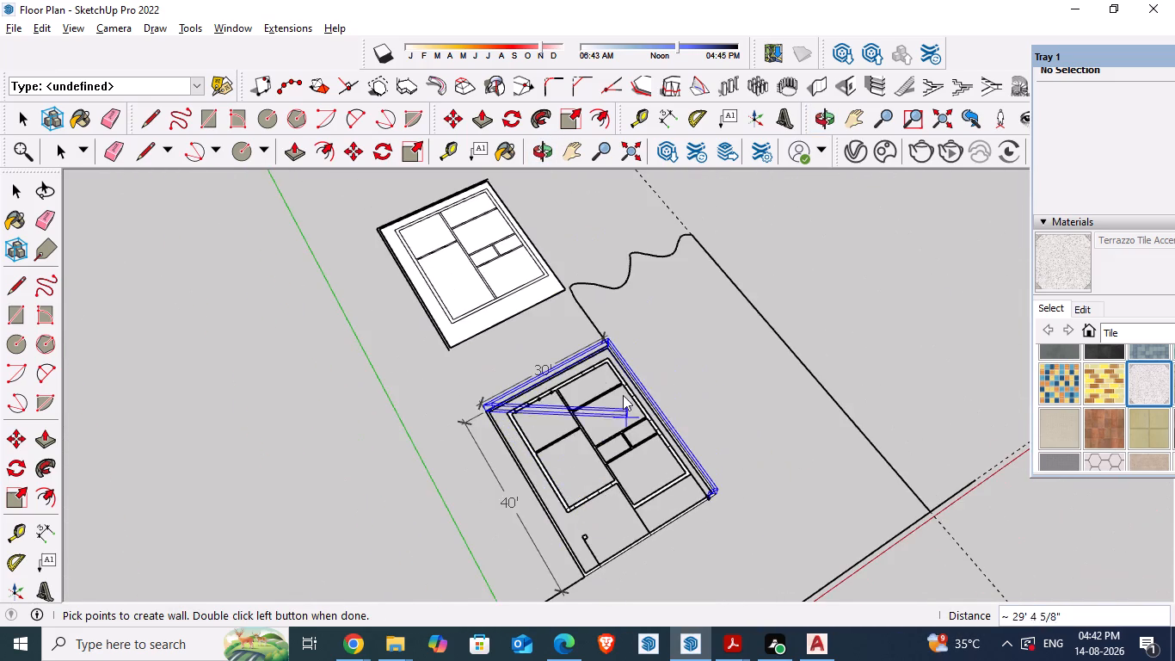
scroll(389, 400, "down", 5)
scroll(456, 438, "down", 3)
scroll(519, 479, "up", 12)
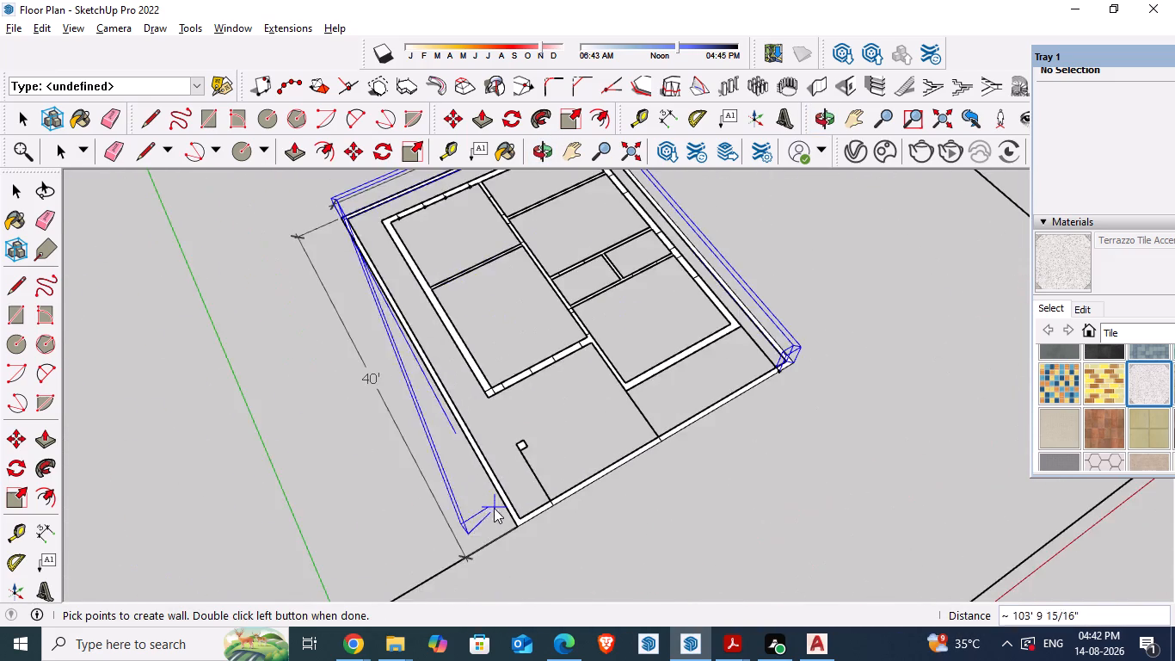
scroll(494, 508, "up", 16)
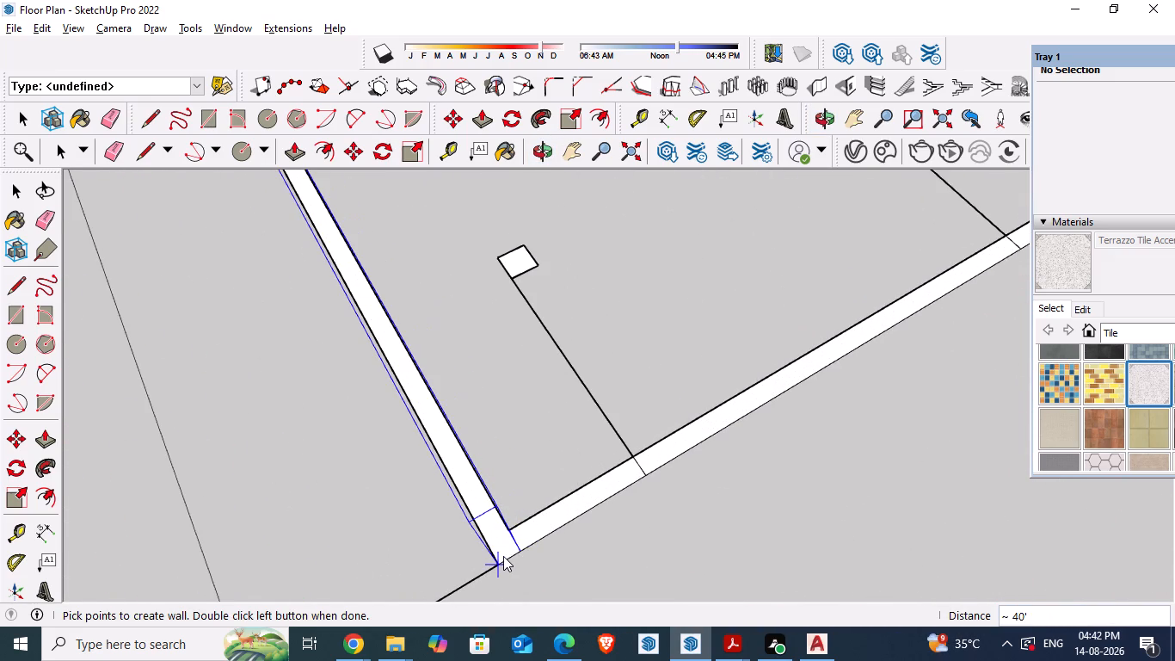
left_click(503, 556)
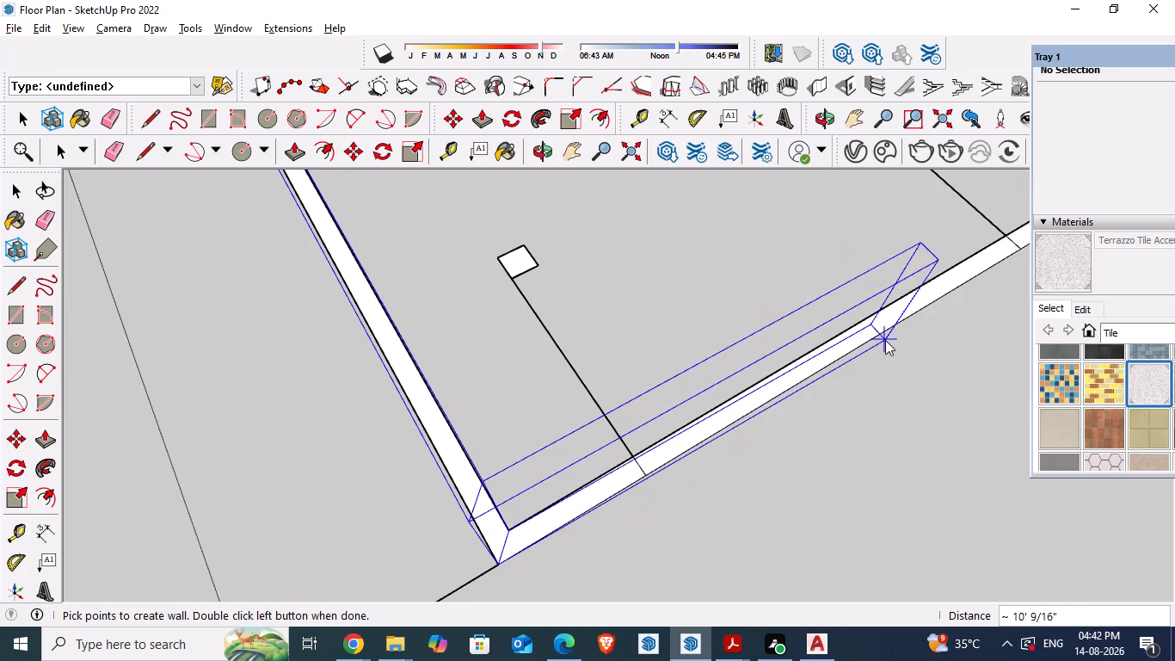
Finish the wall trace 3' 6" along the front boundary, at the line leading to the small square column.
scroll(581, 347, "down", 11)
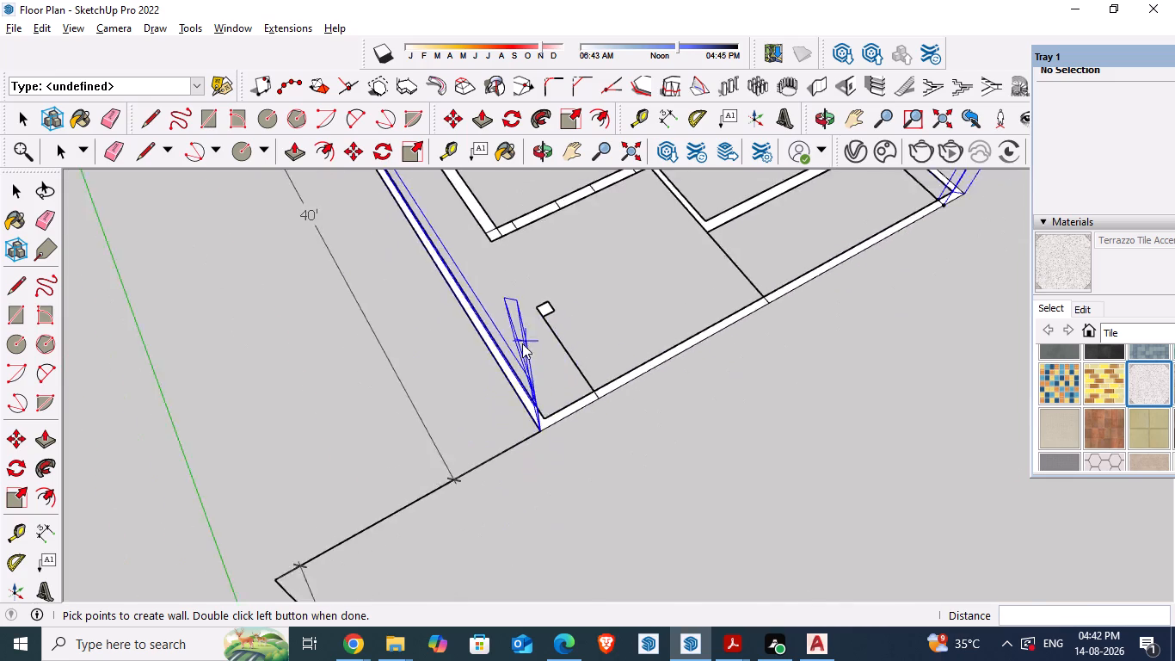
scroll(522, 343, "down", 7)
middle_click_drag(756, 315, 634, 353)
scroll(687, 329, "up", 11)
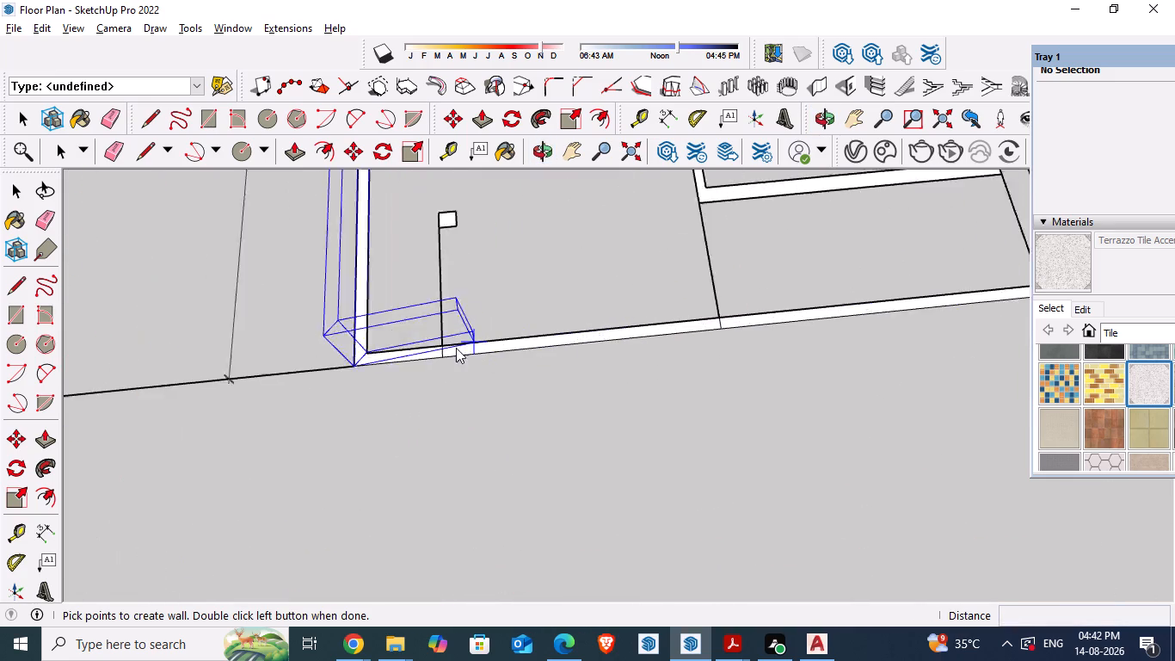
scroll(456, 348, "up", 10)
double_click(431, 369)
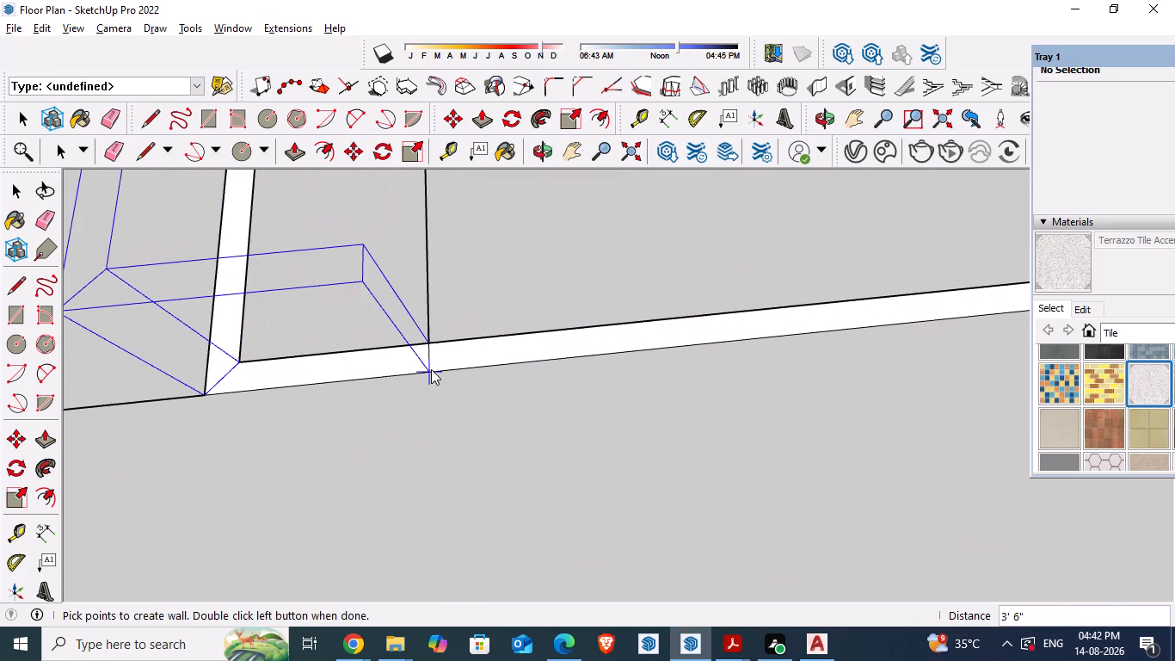
Examine the built boundary wall's ends and corners against the floor plan outline at both front corners.
scroll(430, 386, "down", 10)
middle_click_drag(378, 409, 385, 407)
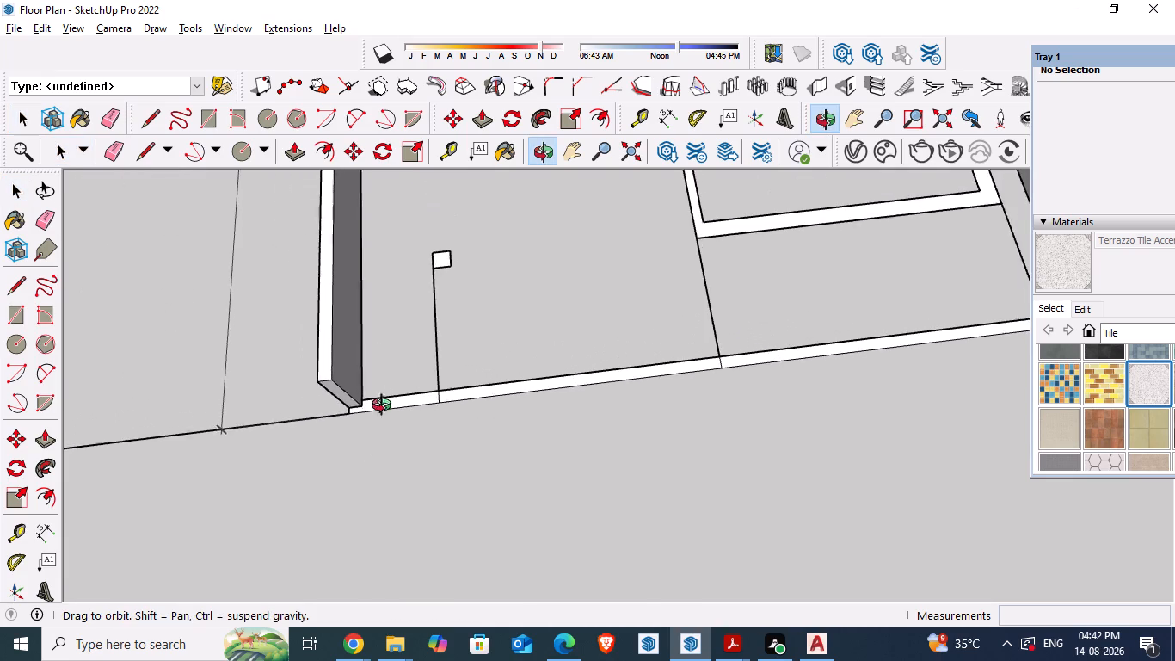
middle_click_drag(385, 407, 528, 201)
scroll(352, 452, "up", 14)
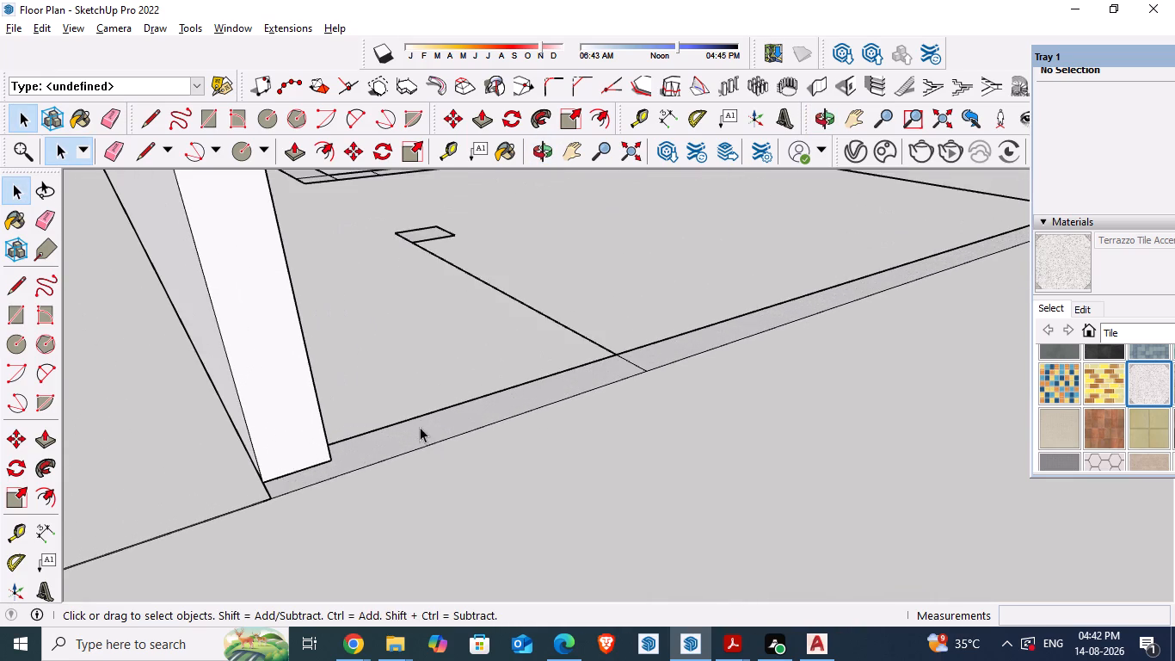
middle_click_drag(416, 429, 256, 510)
middle_click_drag(481, 357, 435, 463)
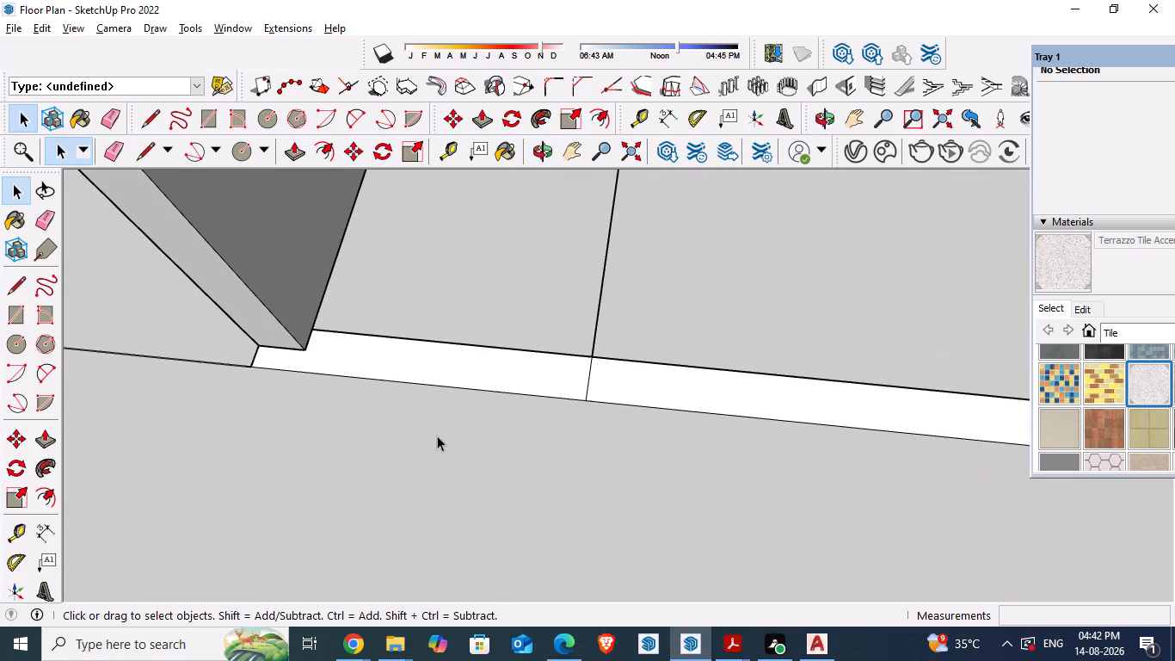
scroll(434, 430, "down", 6)
middle_click_drag(341, 403, 468, 197)
middle_click_drag(362, 540, 359, 497)
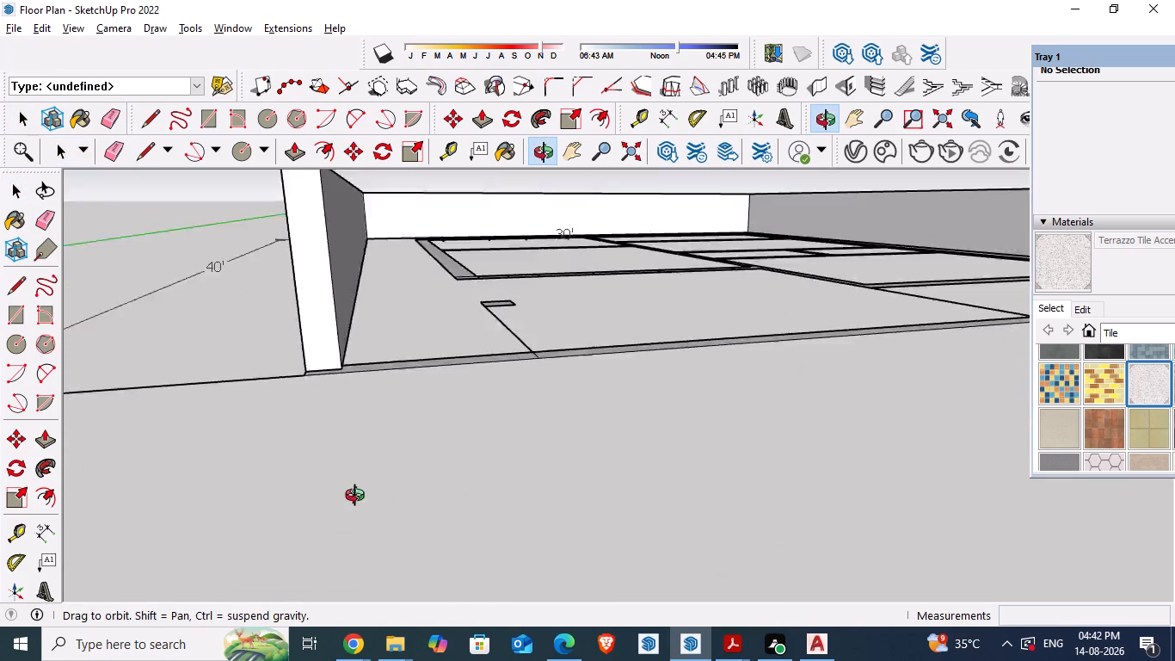
middle_click_drag(359, 497, 364, 438)
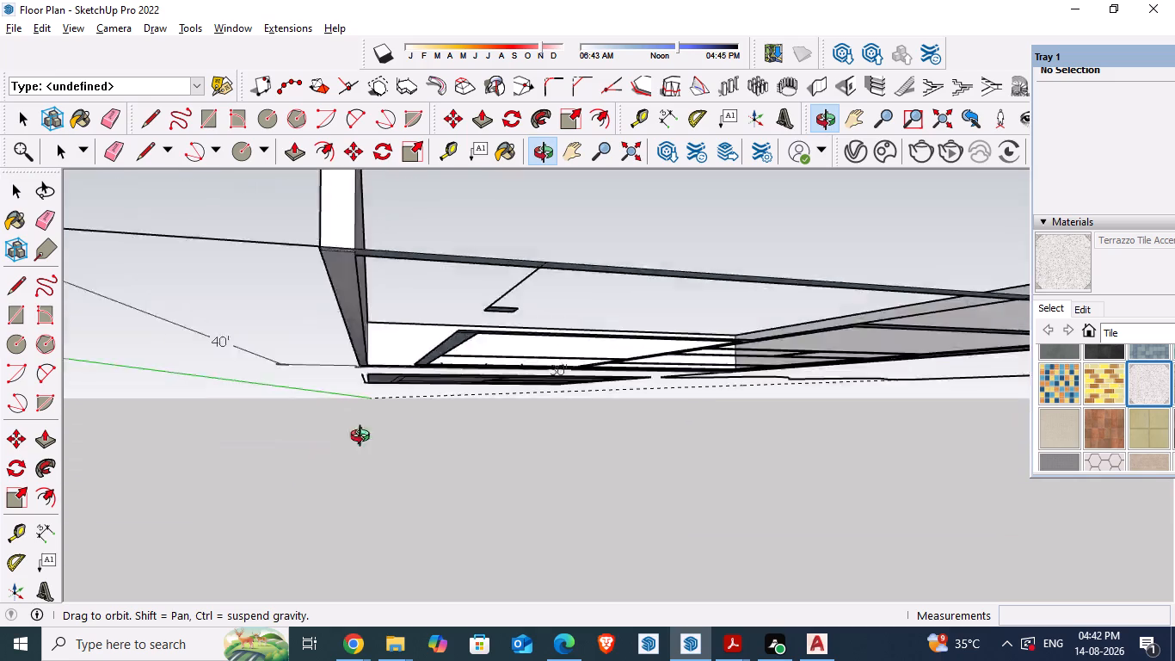
middle_click_drag(364, 438, 357, 502)
middle_click_drag(474, 380, 421, 492)
scroll(449, 287, "down", 5)
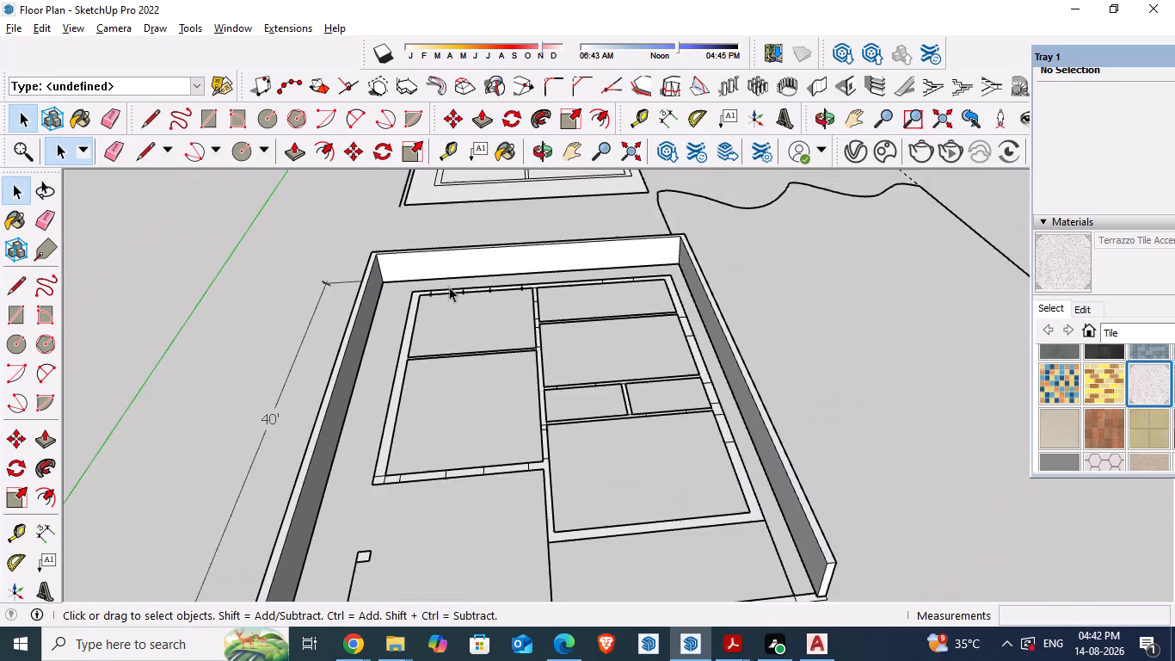
scroll(449, 287, "down", 3)
scroll(591, 466, "up", 6)
scroll(766, 508, "up", 6)
scroll(687, 453, "up", 5)
middle_click_drag(686, 451, 532, 521)
scroll(575, 473, "up", 9)
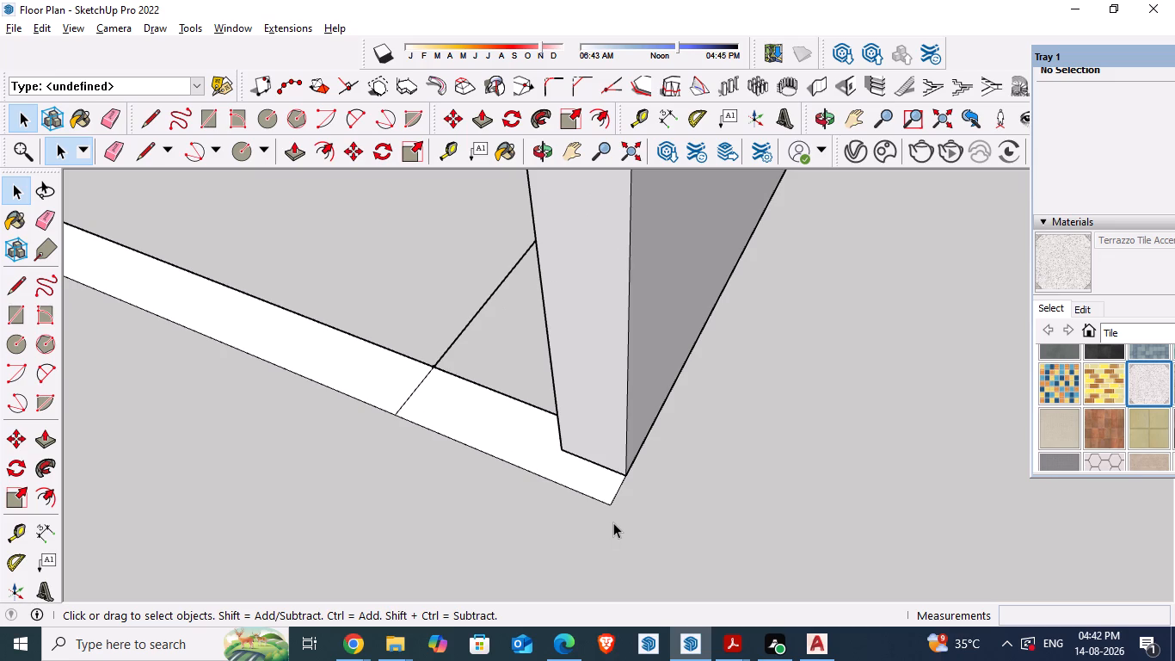
Measure the front boundary strip's thickness where the side bedroom line crosses it.
left_click(46, 527)
left_click(392, 411)
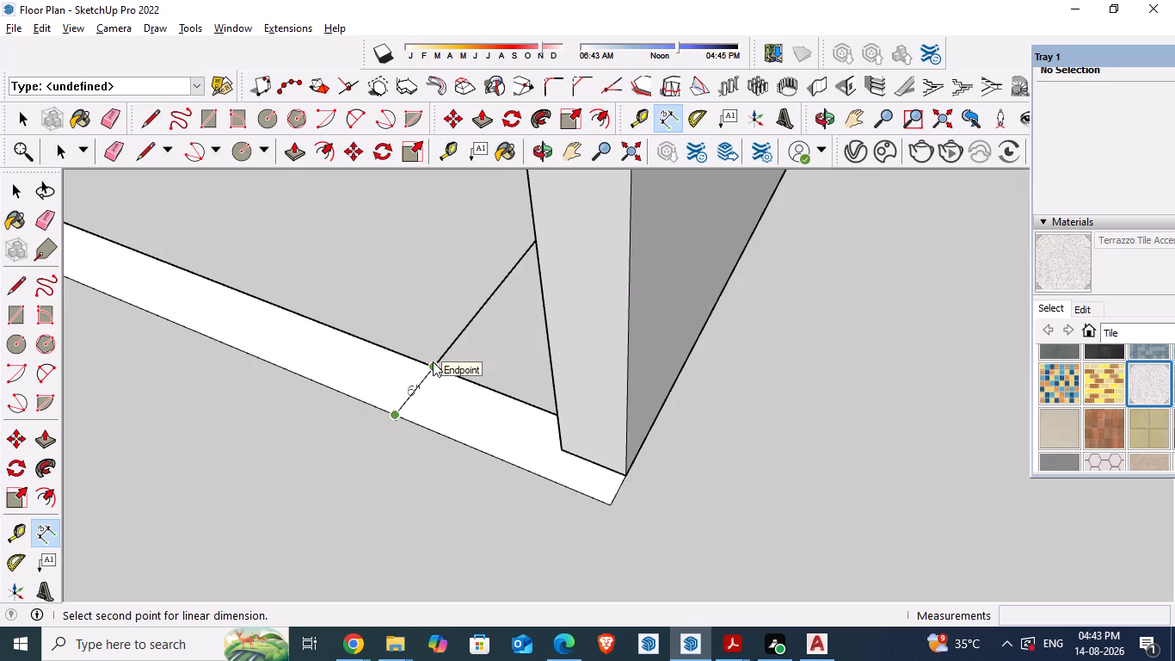
key("space")
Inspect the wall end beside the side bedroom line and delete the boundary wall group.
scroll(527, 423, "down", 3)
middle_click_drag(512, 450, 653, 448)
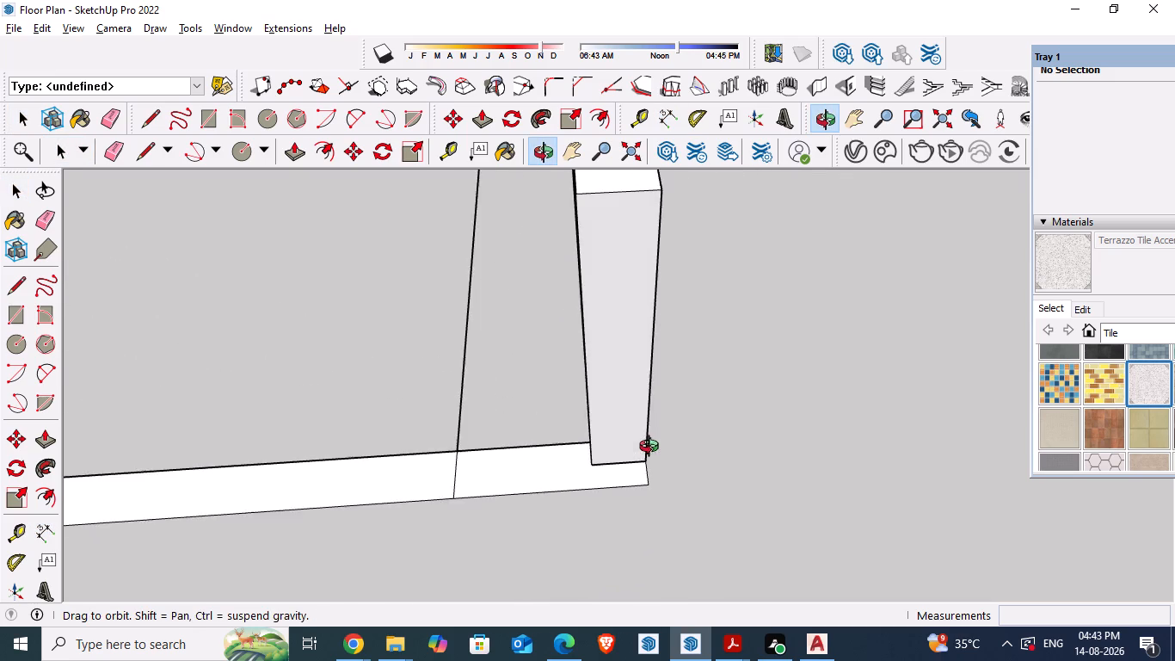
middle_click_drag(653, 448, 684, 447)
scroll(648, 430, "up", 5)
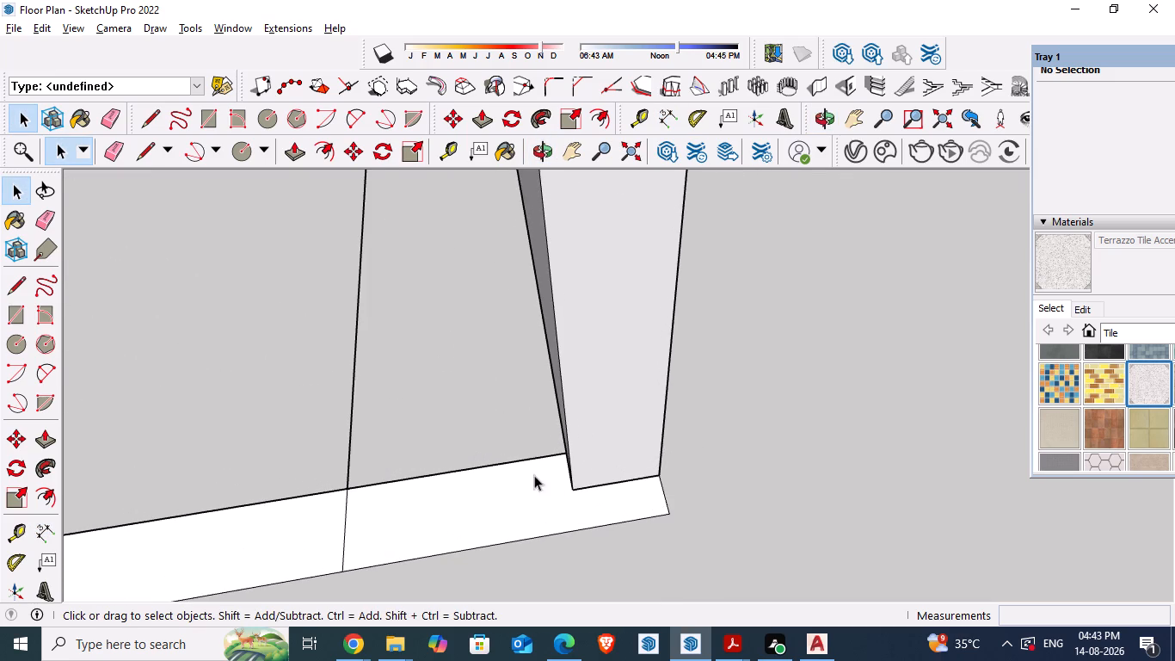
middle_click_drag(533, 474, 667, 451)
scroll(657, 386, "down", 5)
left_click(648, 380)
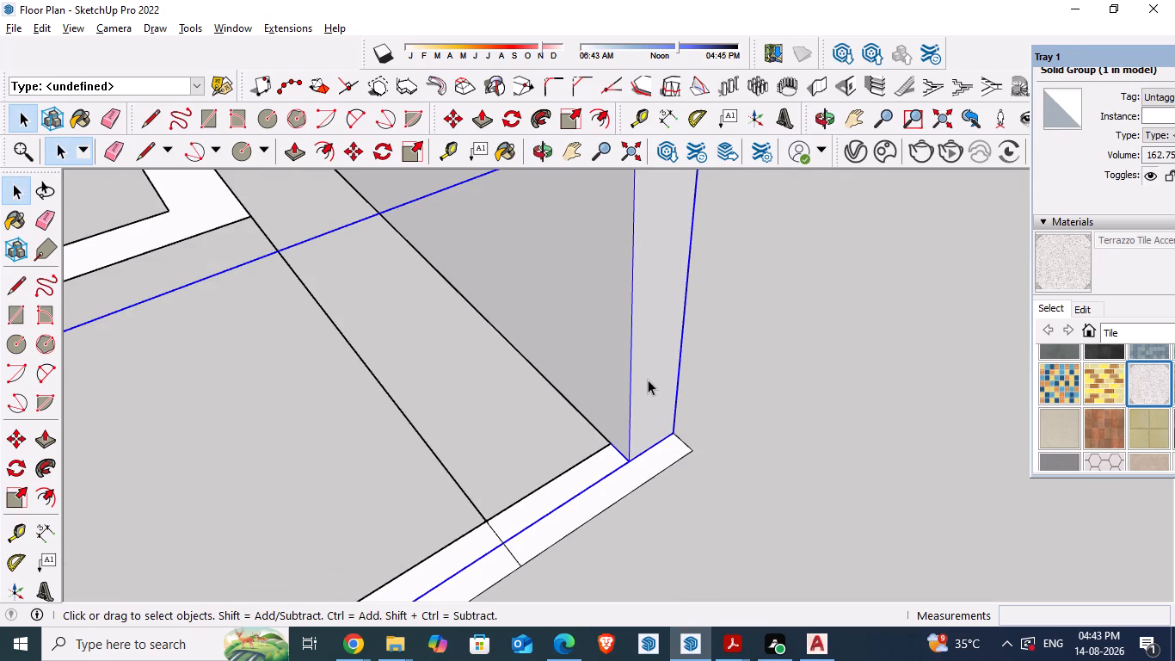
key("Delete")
Measure the boundary strip's thickness at the inside front corner beside the side bedroom line.
scroll(648, 380, "down", 2)
middle_click_drag(584, 469, 525, 539)
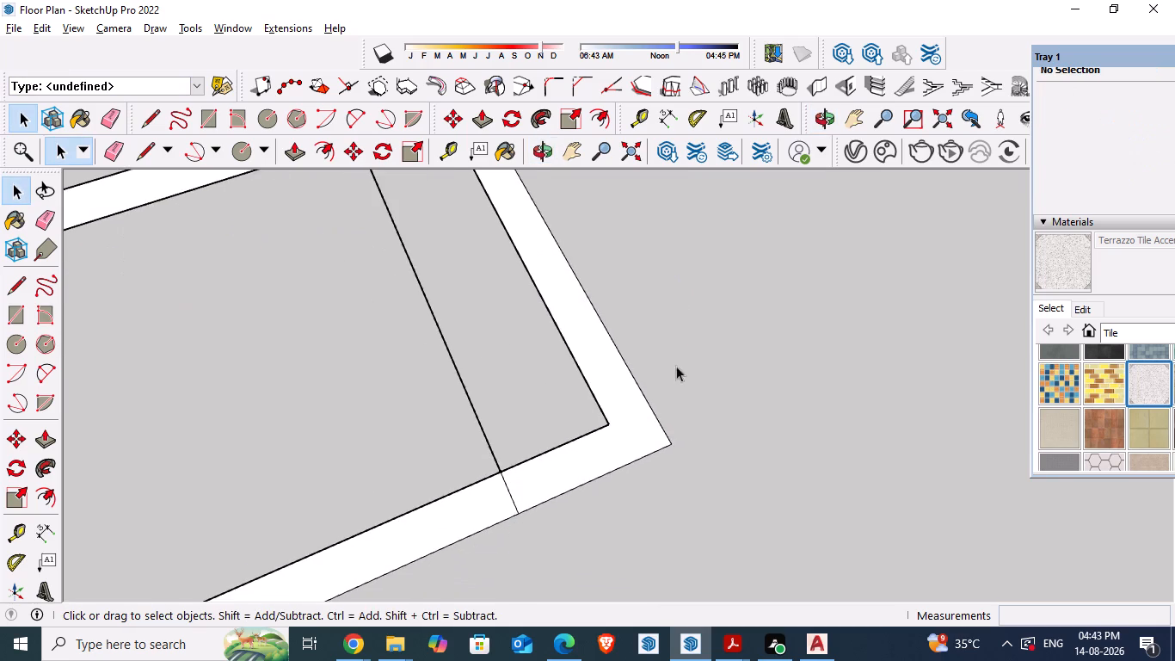
scroll(563, 373, "up", 5)
left_click_drag(99, 466, 62, 542)
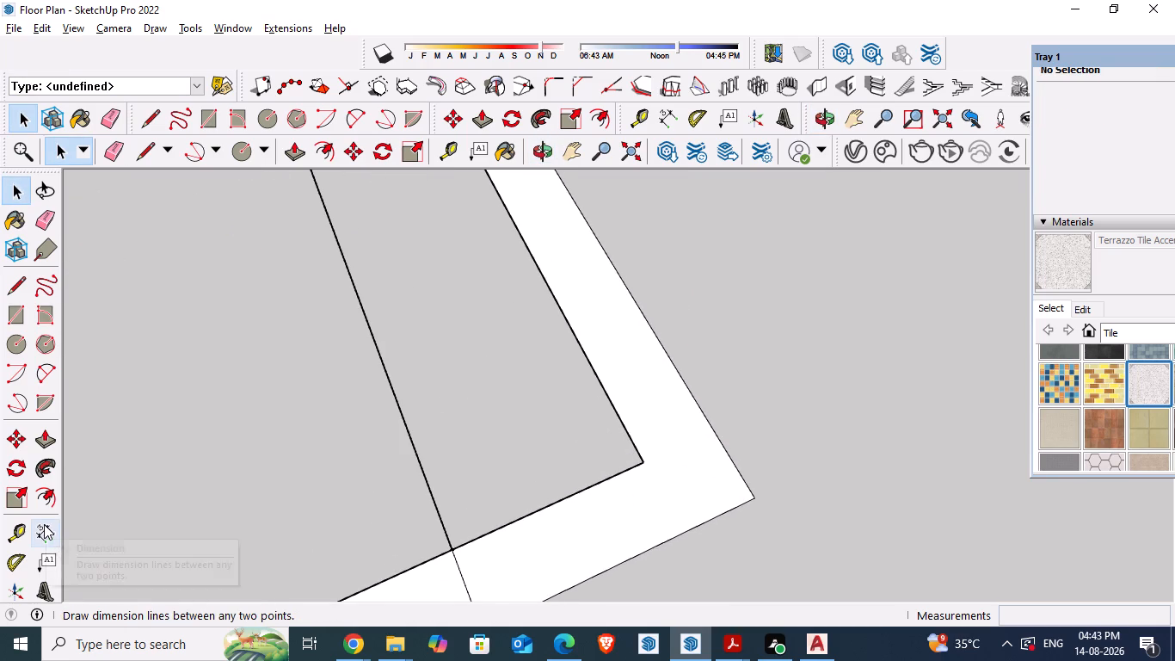
left_click(44, 525)
left_click(638, 459)
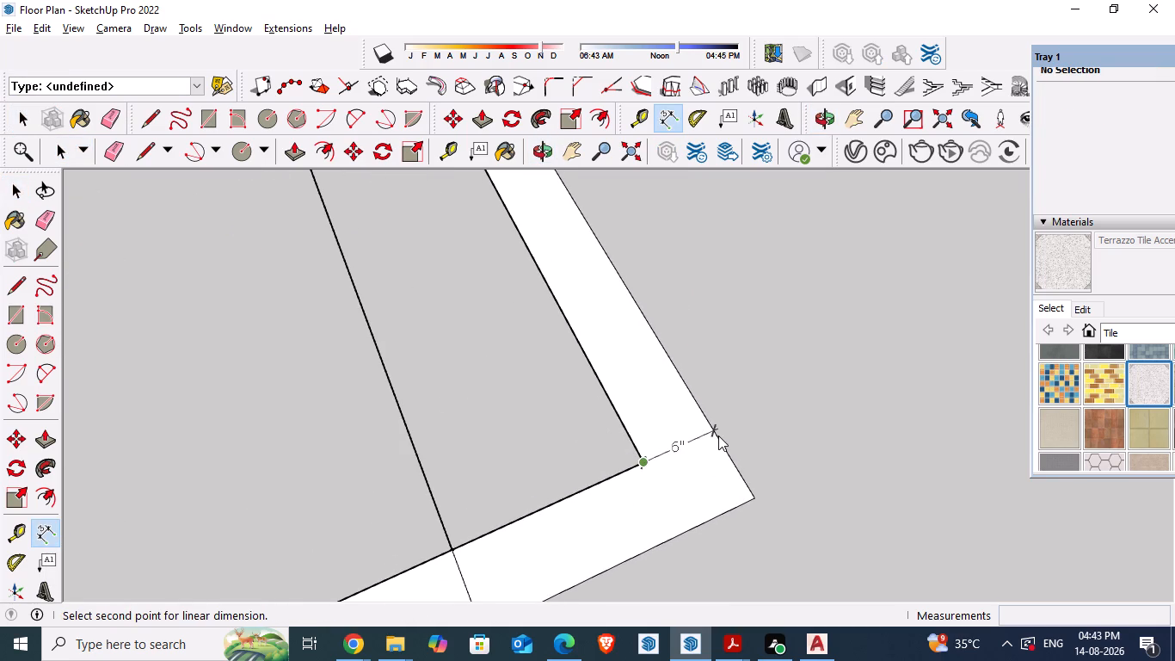
key("space")
Examine the front boundary strip from the line at the small square column to the corner beside the side bedroom line.
scroll(806, 452, "down", 13)
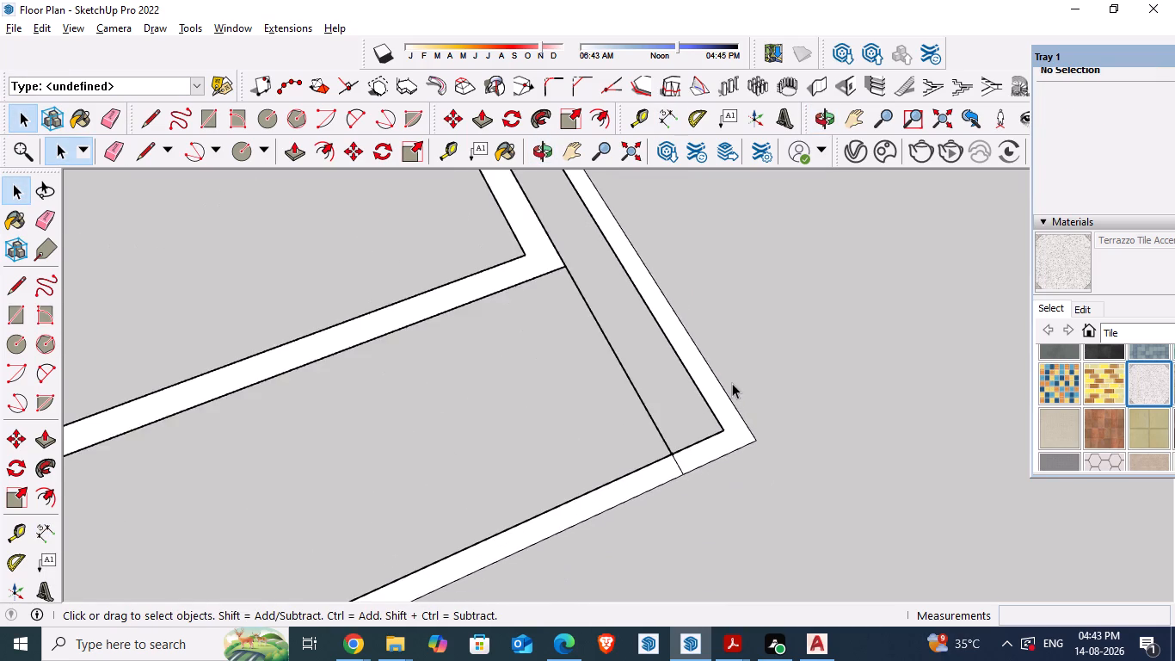
scroll(733, 382, "down", 15)
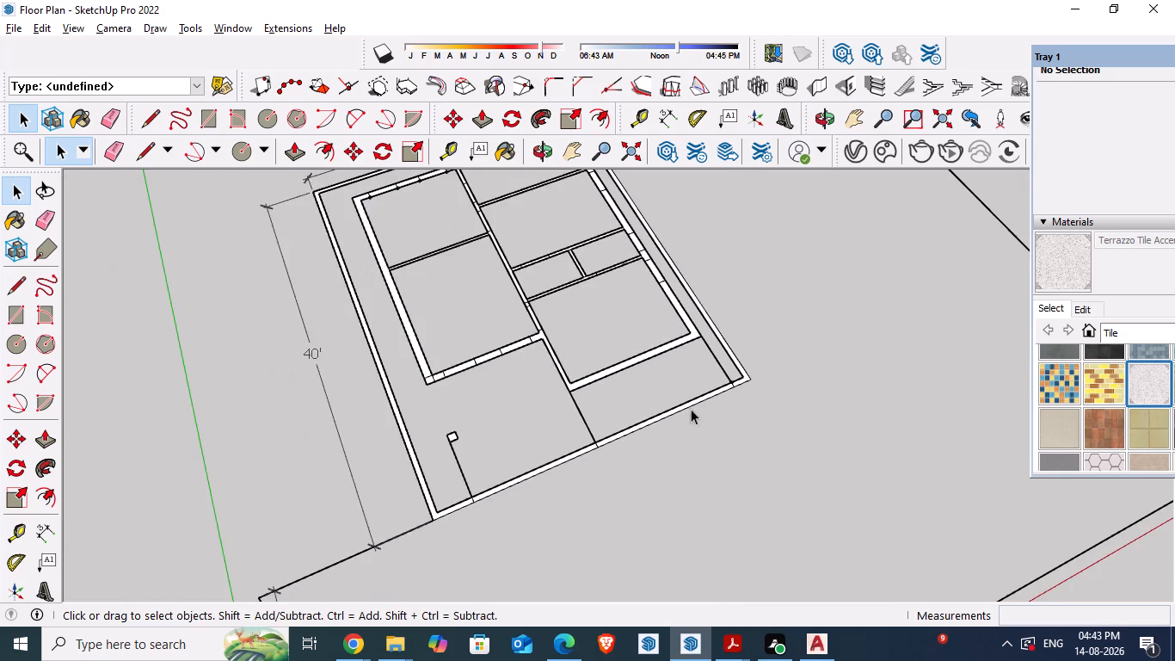
scroll(636, 456, "up", 11)
middle_click_drag(655, 433, 590, 457)
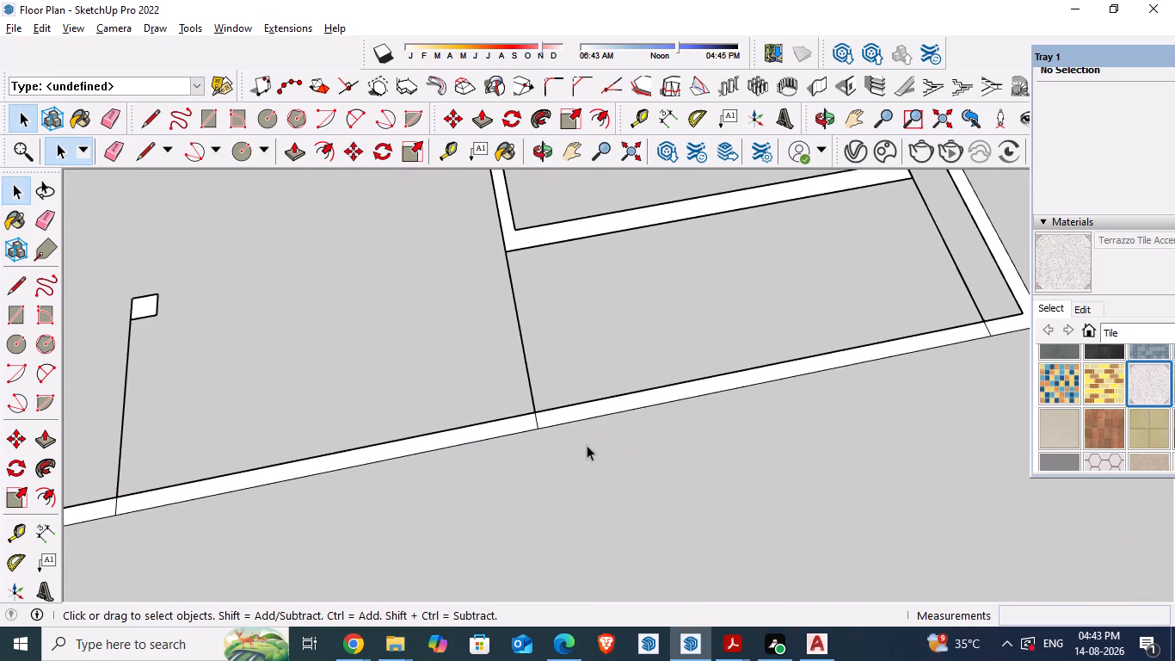
scroll(411, 465, "down", 4)
scroll(568, 446, "up", 1)
middle_click_drag(568, 446, 521, 454)
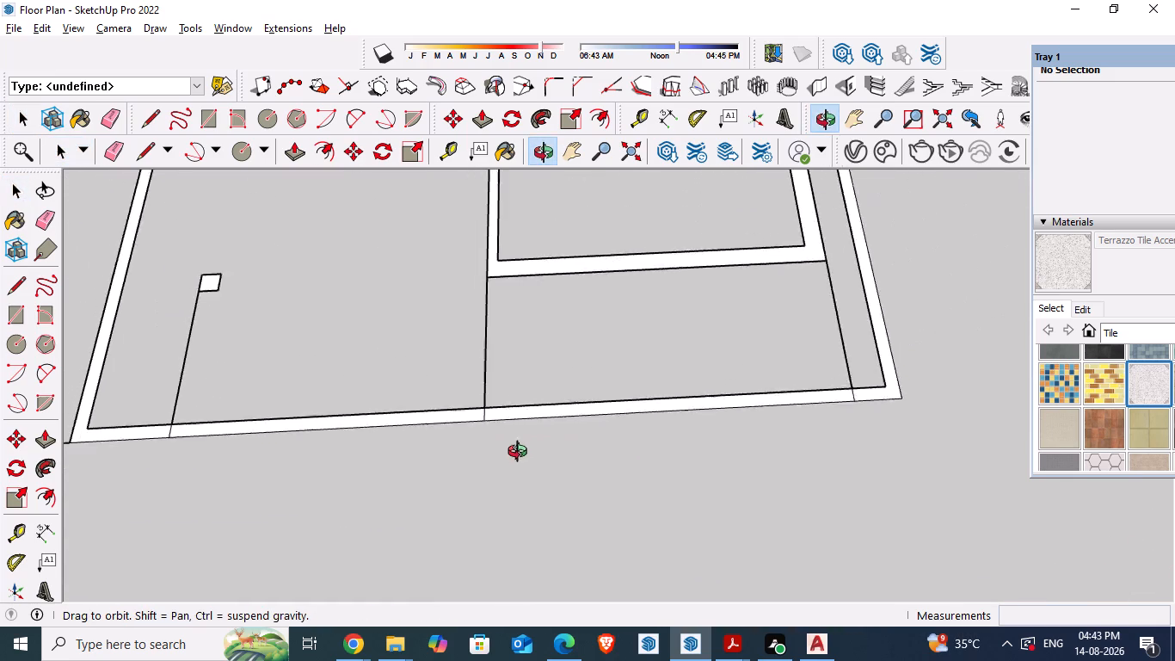
middle_click_drag(521, 454, 483, 460)
scroll(469, 444, "down", 8)
scroll(753, 446, "up", 6)
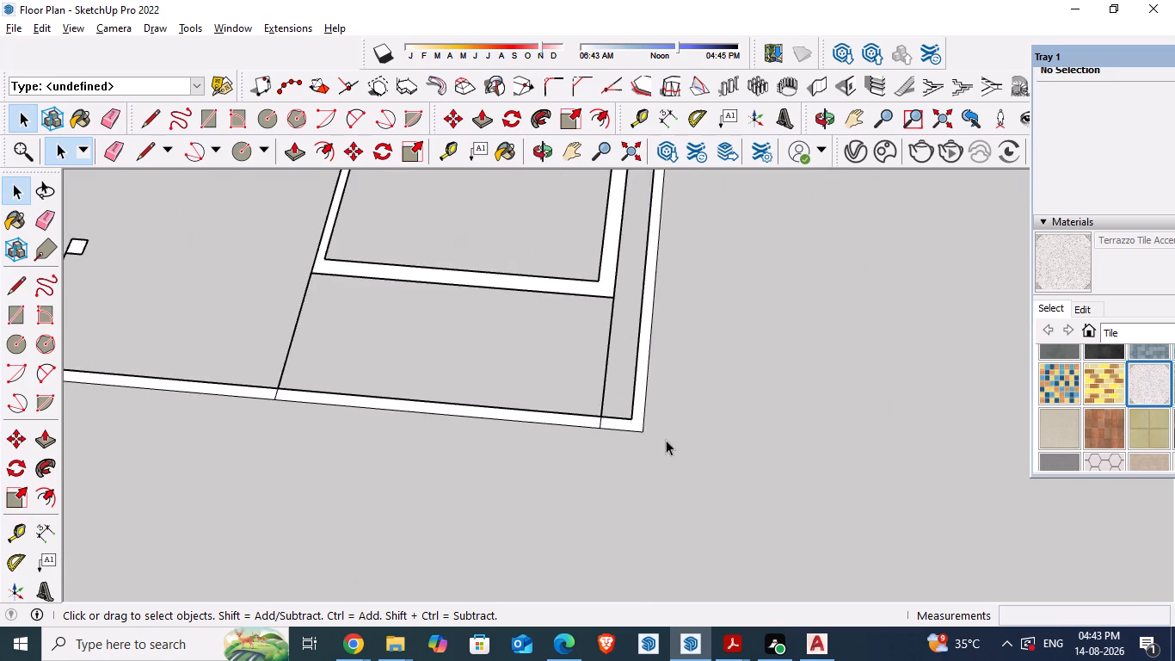
scroll(628, 430, "up", 11)
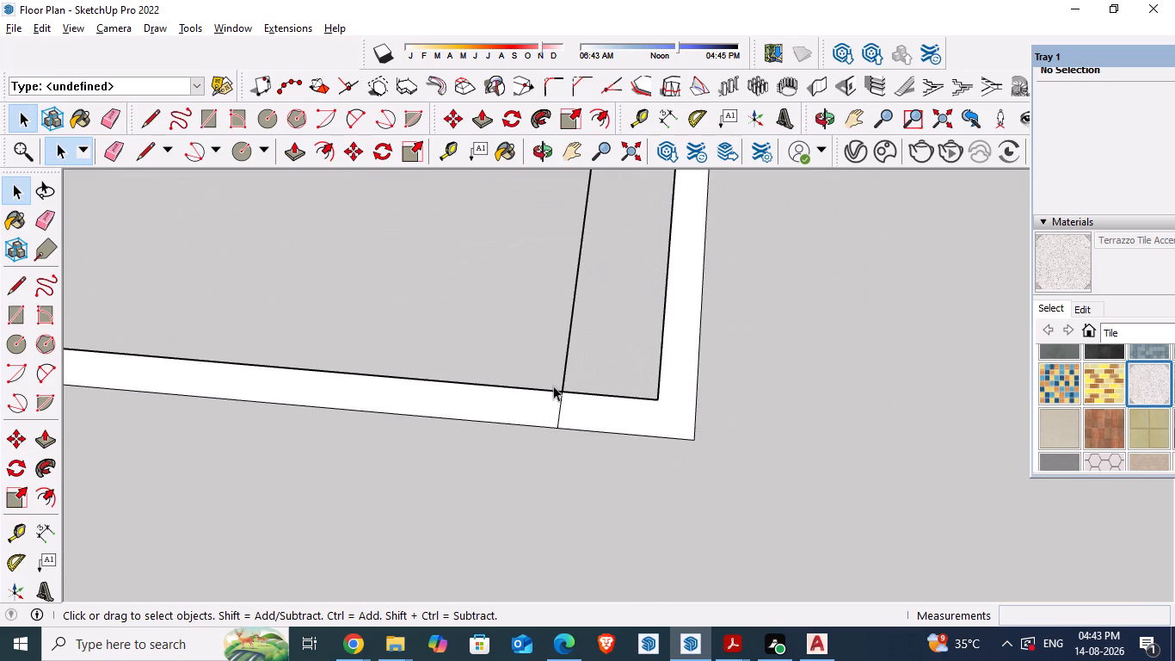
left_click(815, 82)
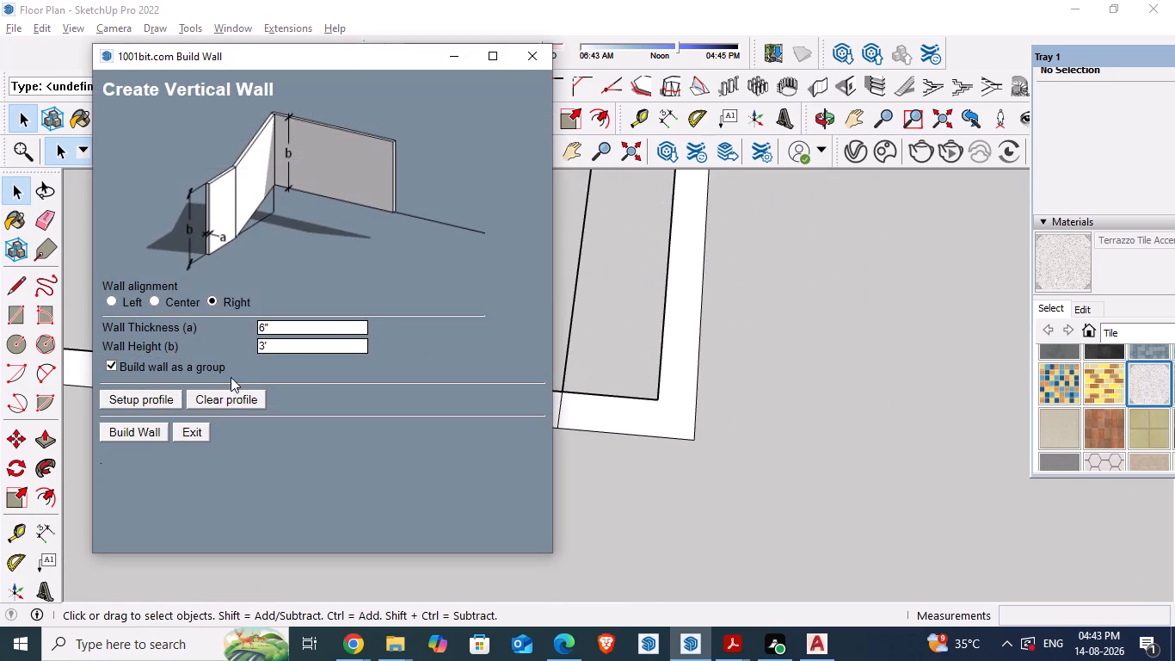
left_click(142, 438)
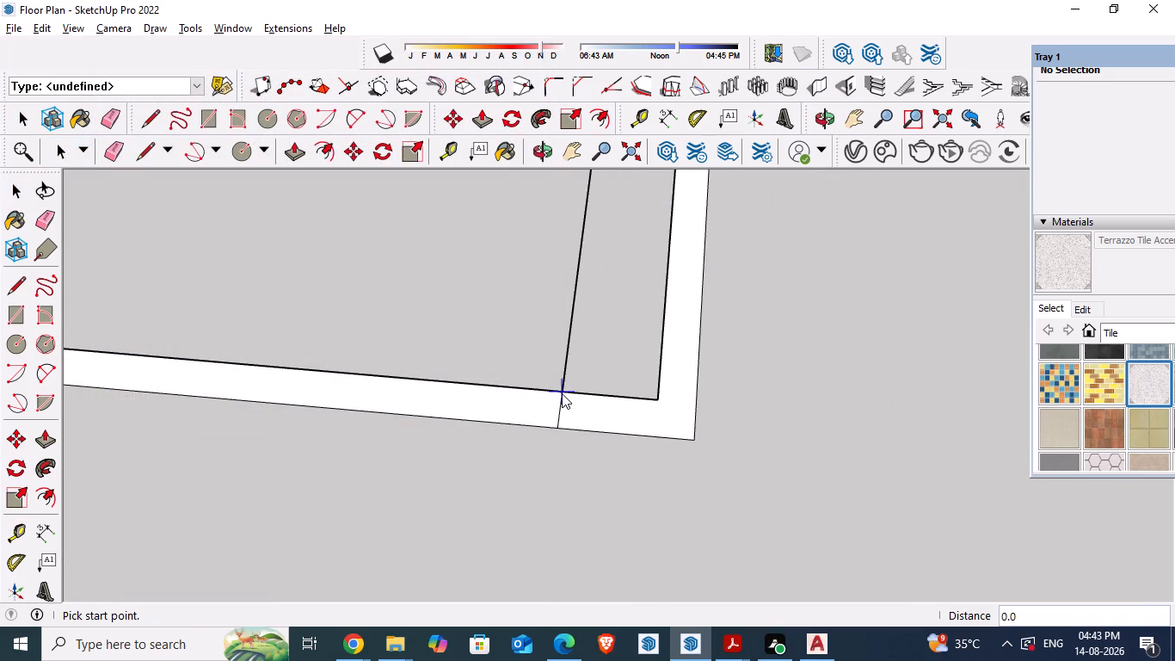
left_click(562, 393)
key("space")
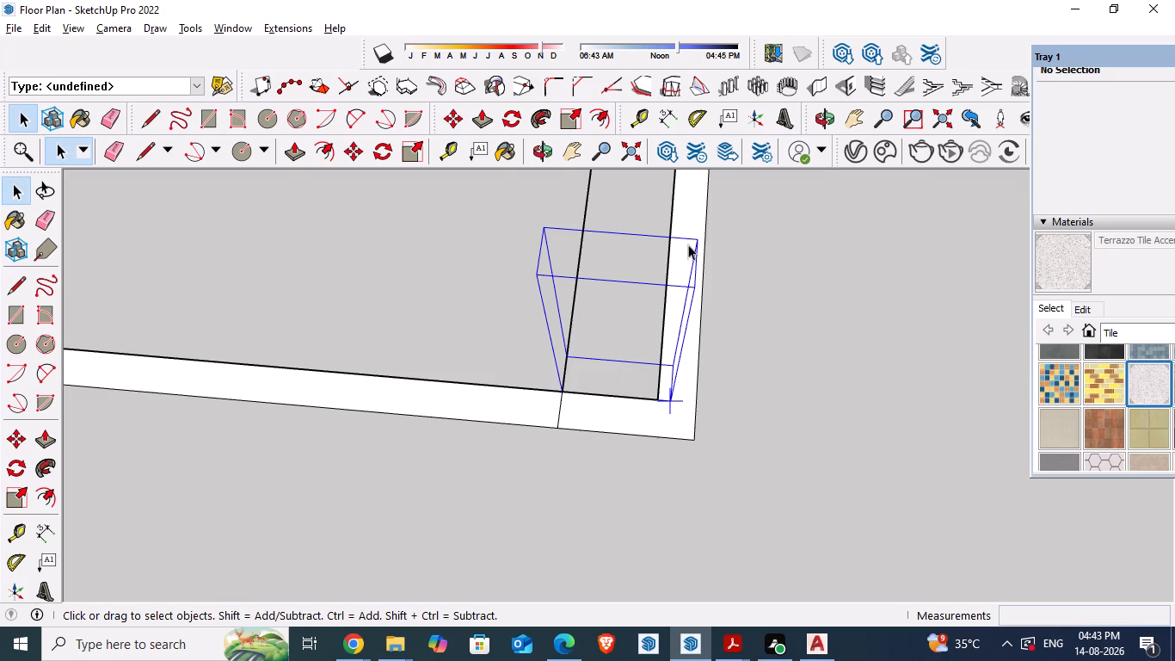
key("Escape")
Start a 6" thick, 3' high wall at the front boundary's outer edge by the side bedroom line and trace it to the nearby corner.
left_click(814, 84)
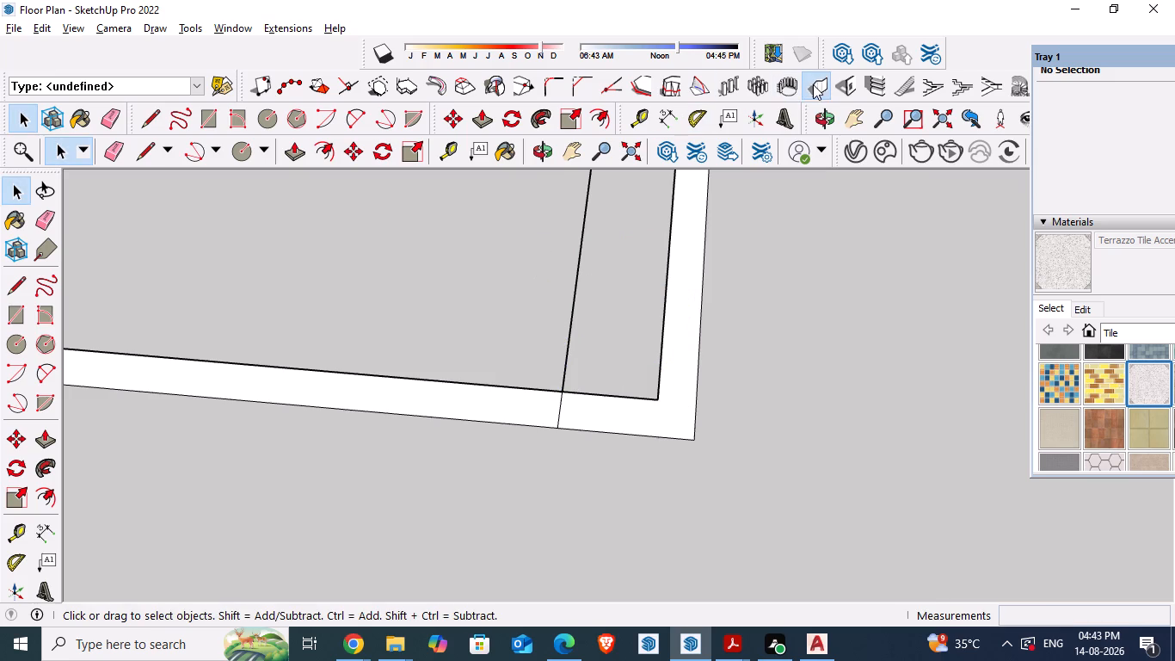
left_click_drag(121, 431, 122, 442)
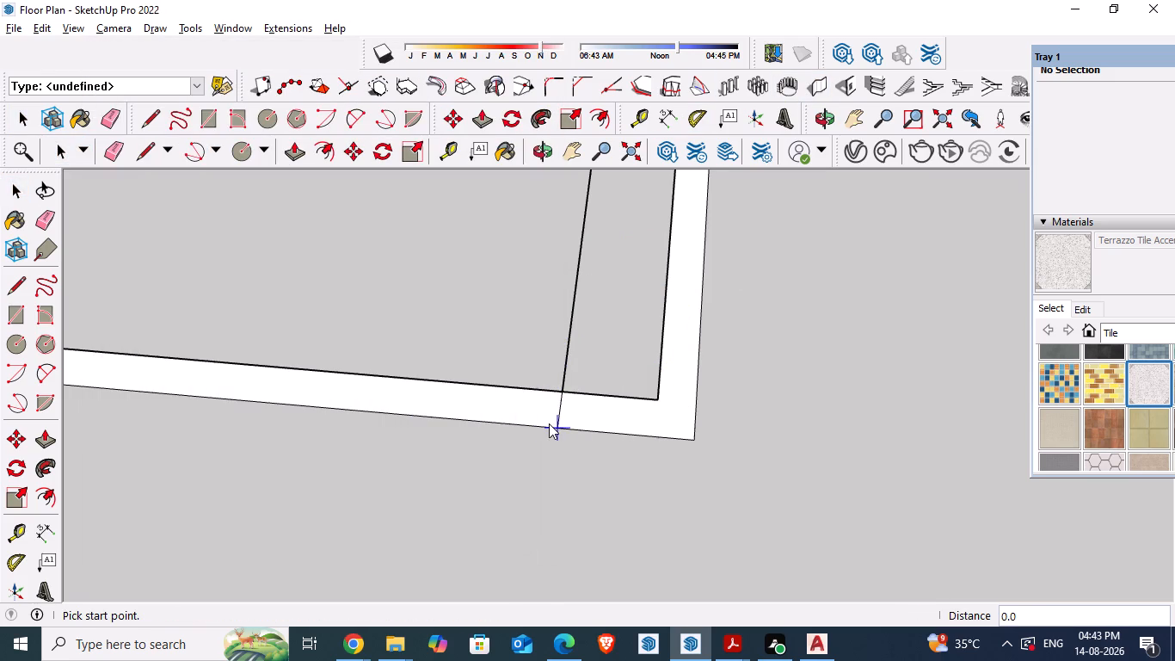
left_click(551, 423)
left_click(695, 435)
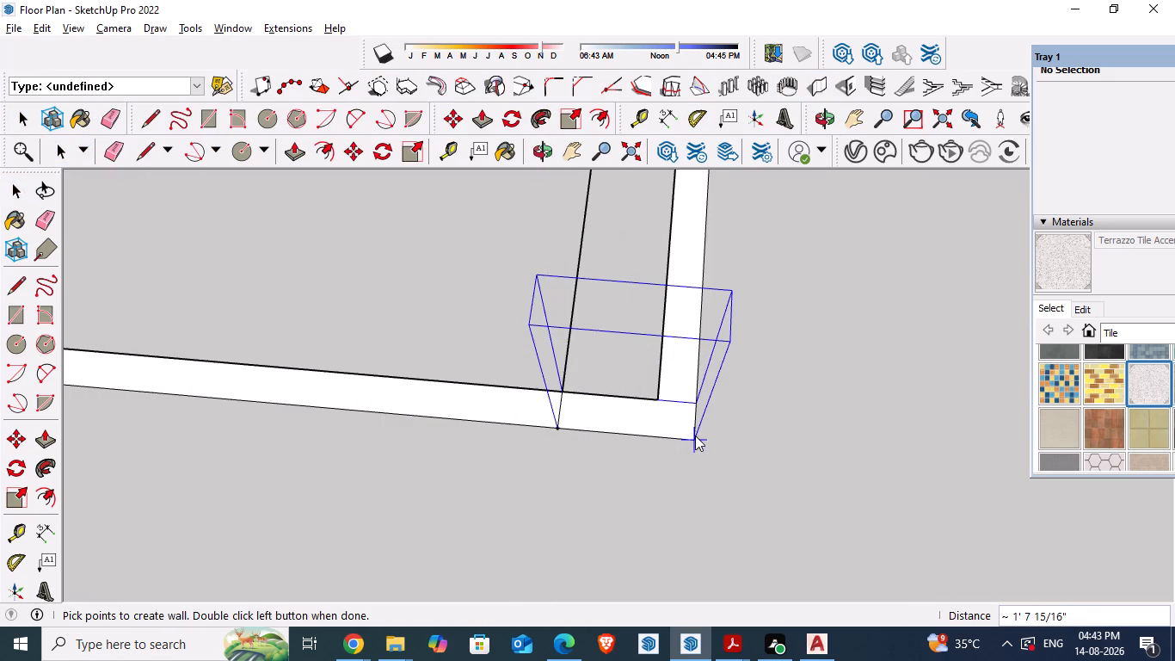
Continue the wall trace 40' along the side boundary's outer edge to the rear corner.
scroll(616, 461, "down", 5)
middle_click_drag(800, 426, 280, 473)
scroll(263, 442, "down", 8)
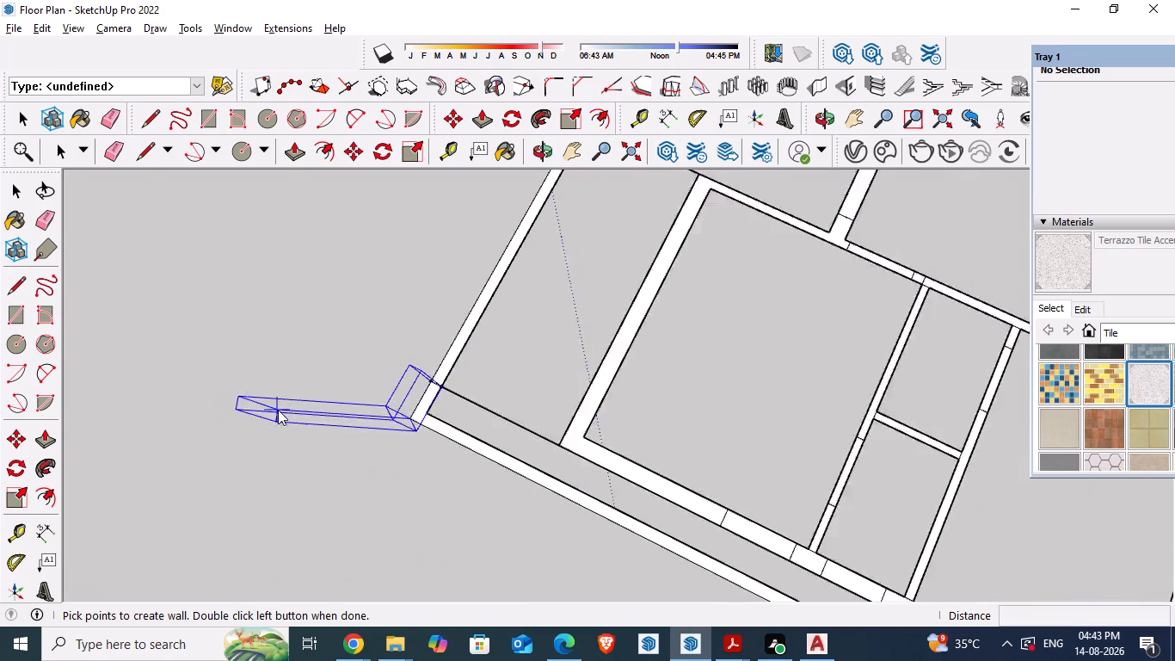
scroll(278, 410, "down", 14)
scroll(707, 599, "up", 11)
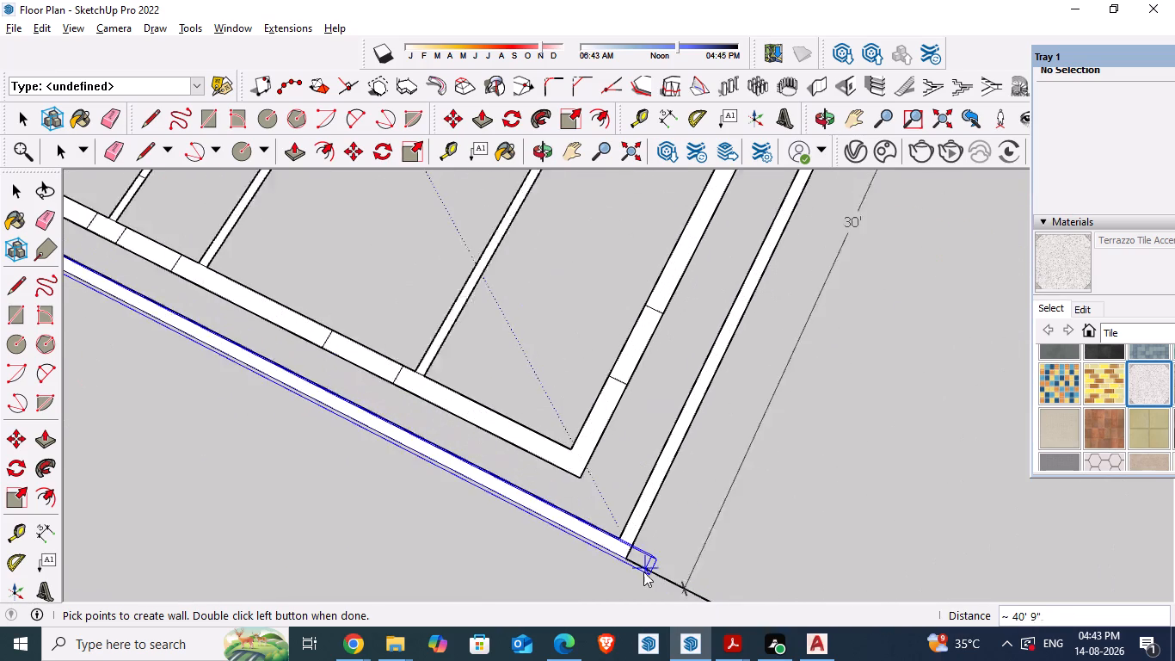
scroll(643, 571, "up", 13)
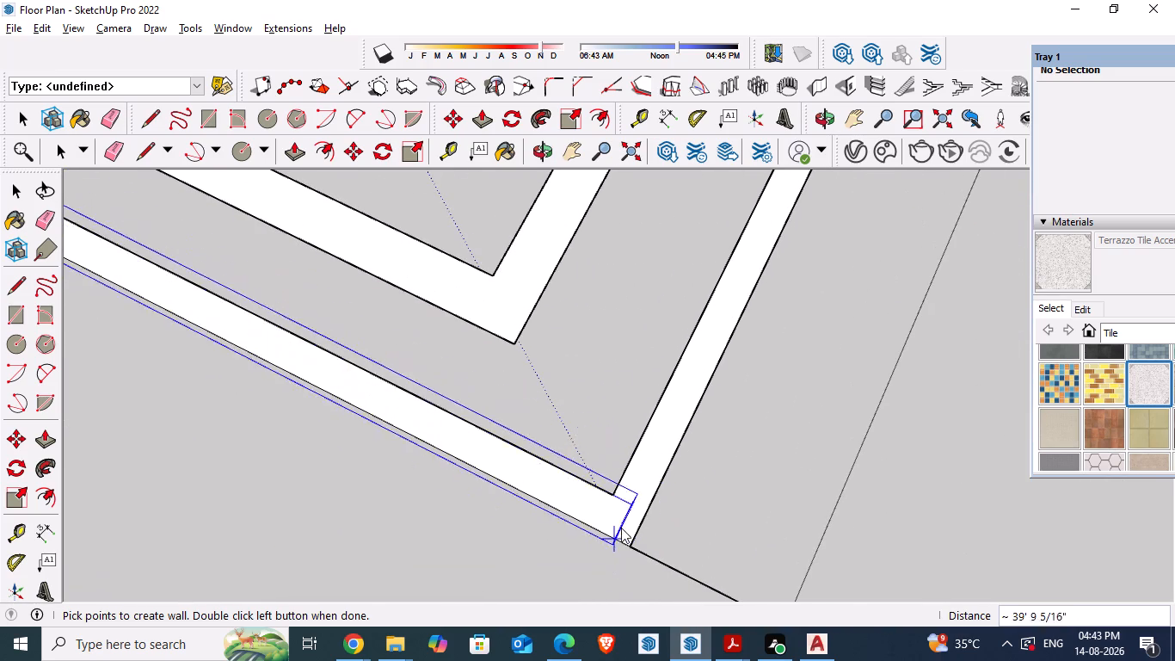
scroll(621, 528, "up", 12)
left_click(637, 584)
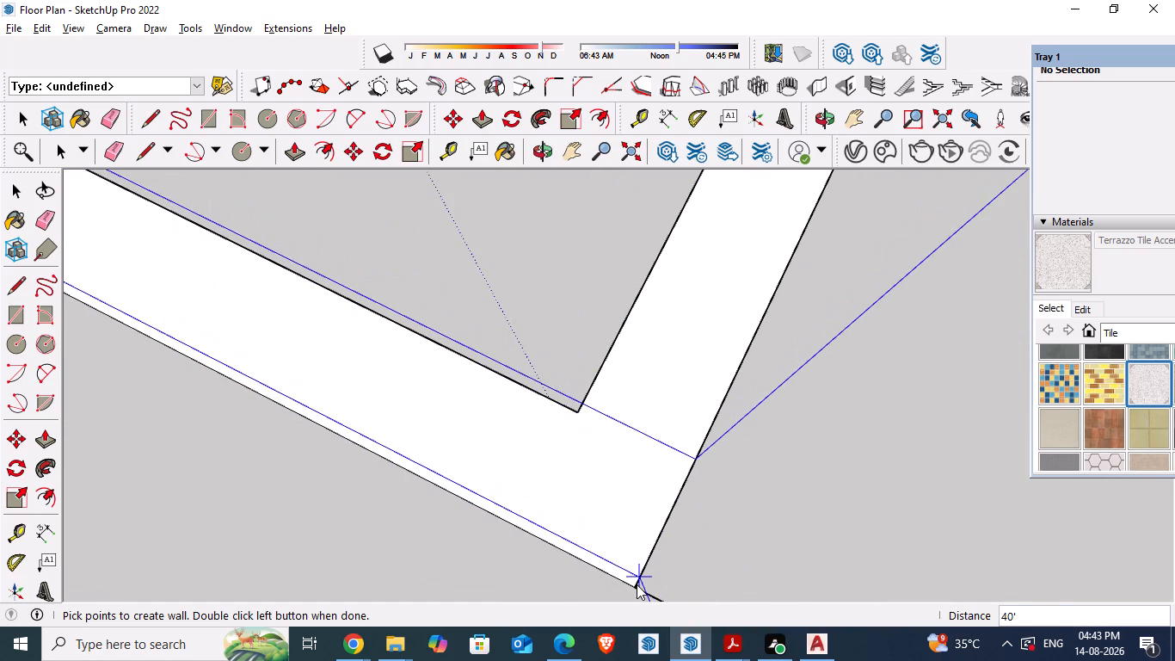
Continue the wall trace 30' along the rear boundary's outer edge to the opposite rear corner.
scroll(519, 528, "down", 13)
scroll(470, 507, "down", 16)
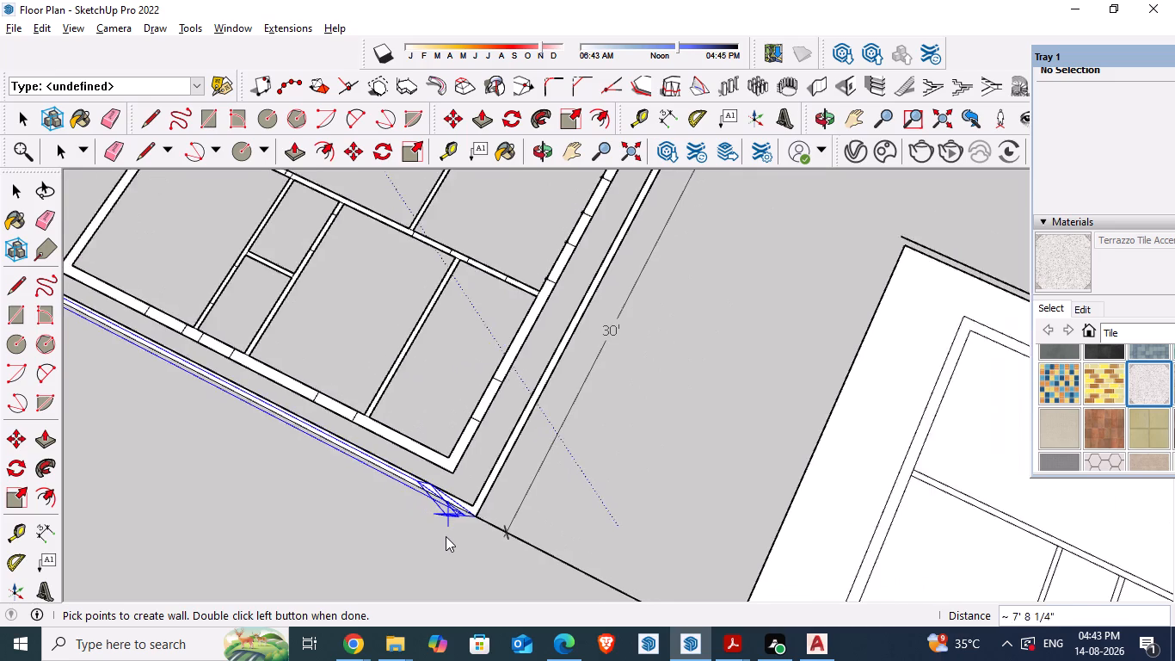
scroll(446, 536, "down", 5)
middle_click_drag(655, 433, 580, 456)
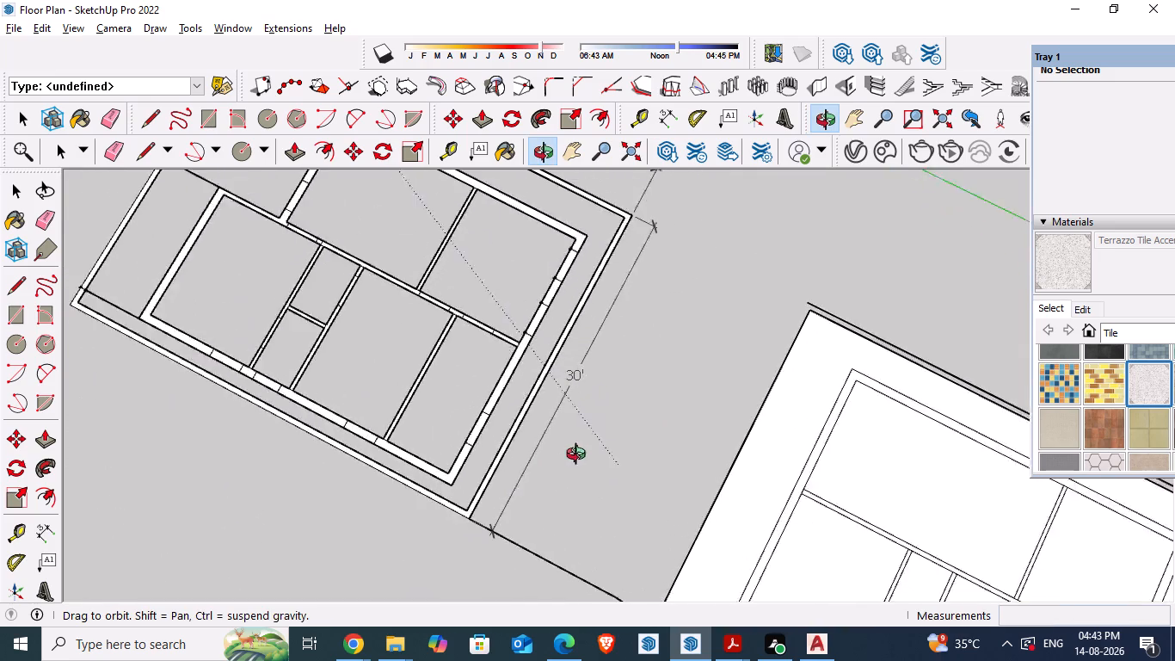
middle_click_drag(580, 456, 632, 444)
scroll(629, 199, "up", 16)
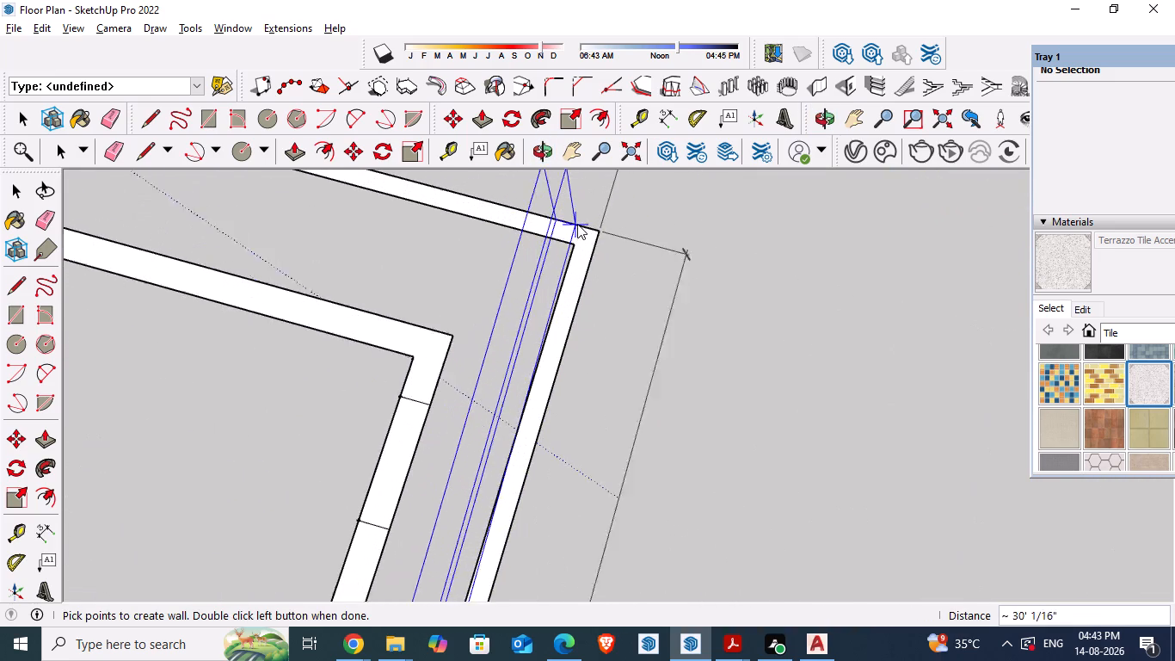
scroll(577, 224, "up", 5)
left_click(614, 238)
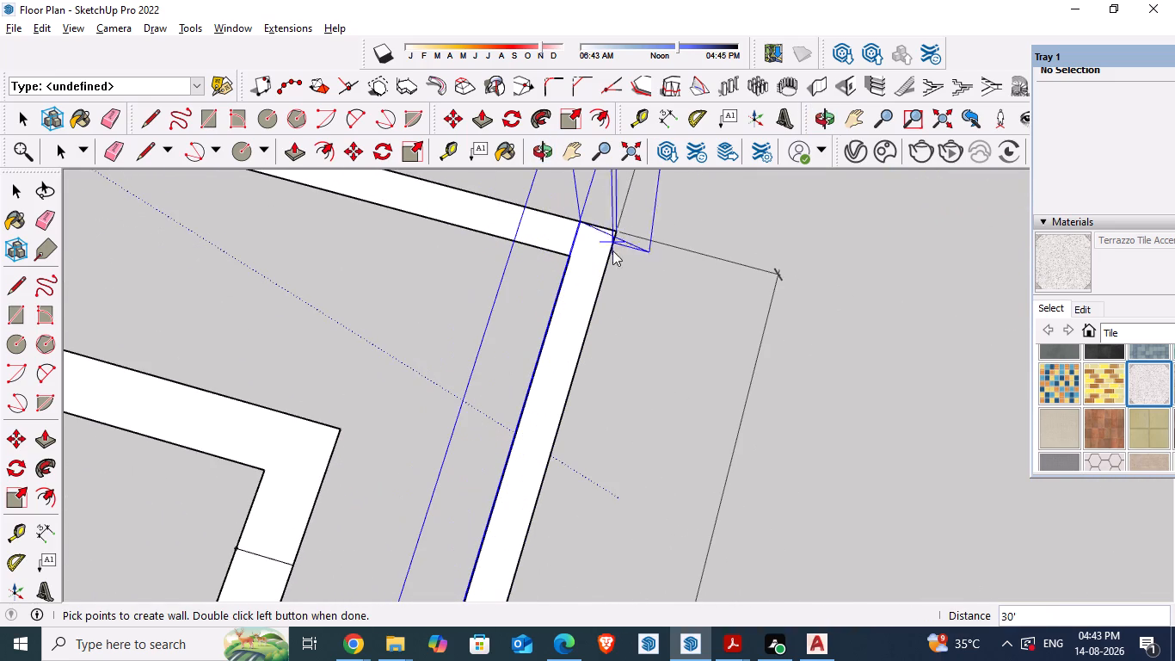
Continue the wall trace along the other side boundary to the outer front corner near the small square column.
scroll(613, 273, "down", 12)
scroll(582, 293, "down", 17)
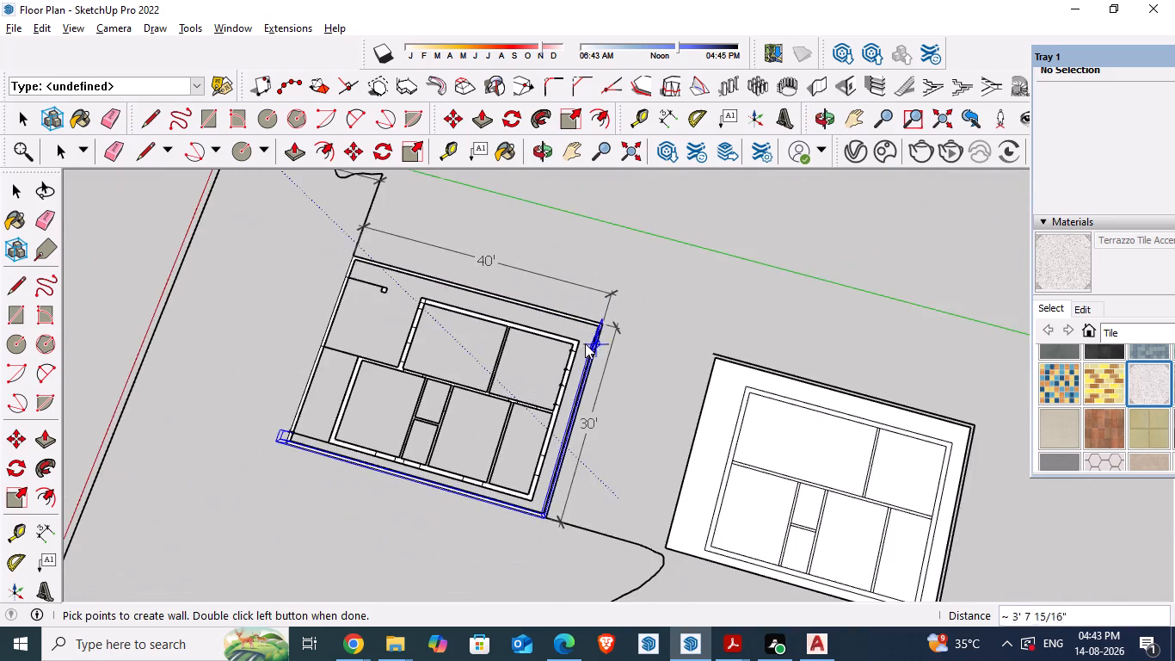
scroll(412, 266, "up", 20)
scroll(412, 266, "up", 4)
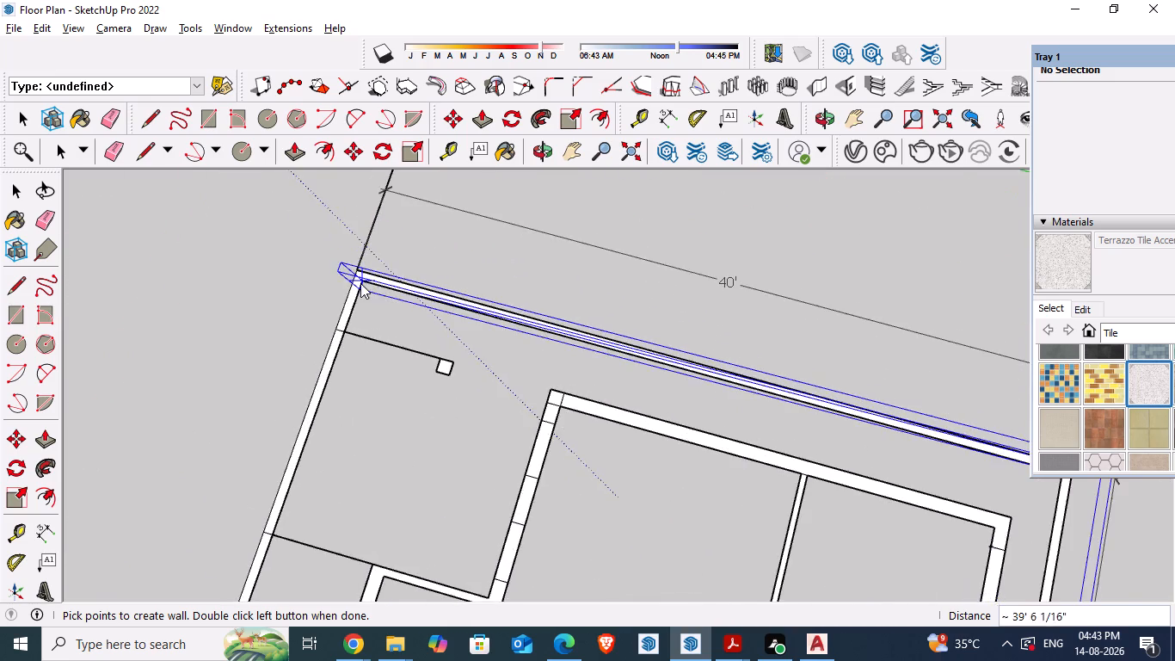
scroll(360, 283, "up", 16)
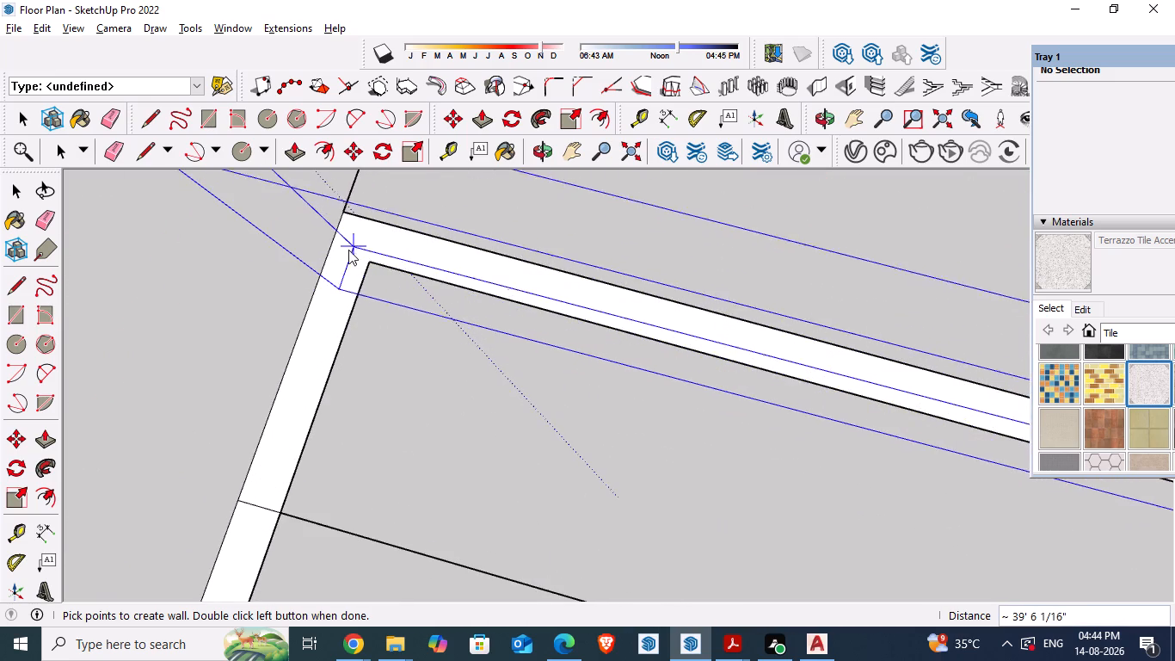
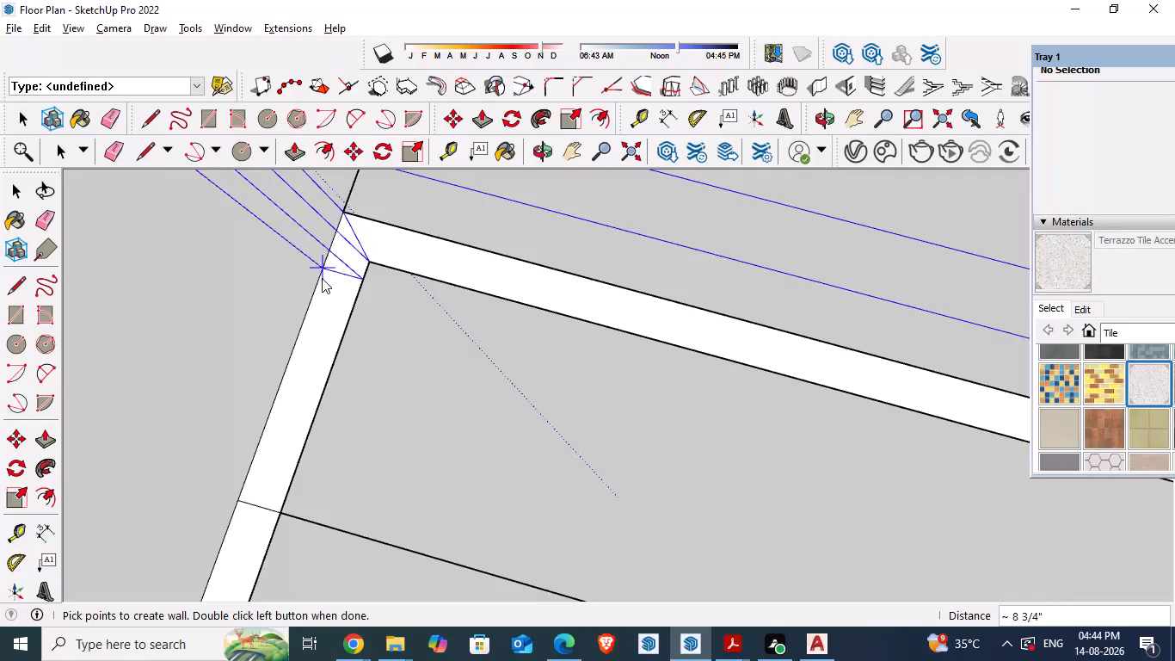
Trace the wall about 3' 6" along the front boundary to the line of the small square column and finish it.
scroll(274, 398, "down", 6)
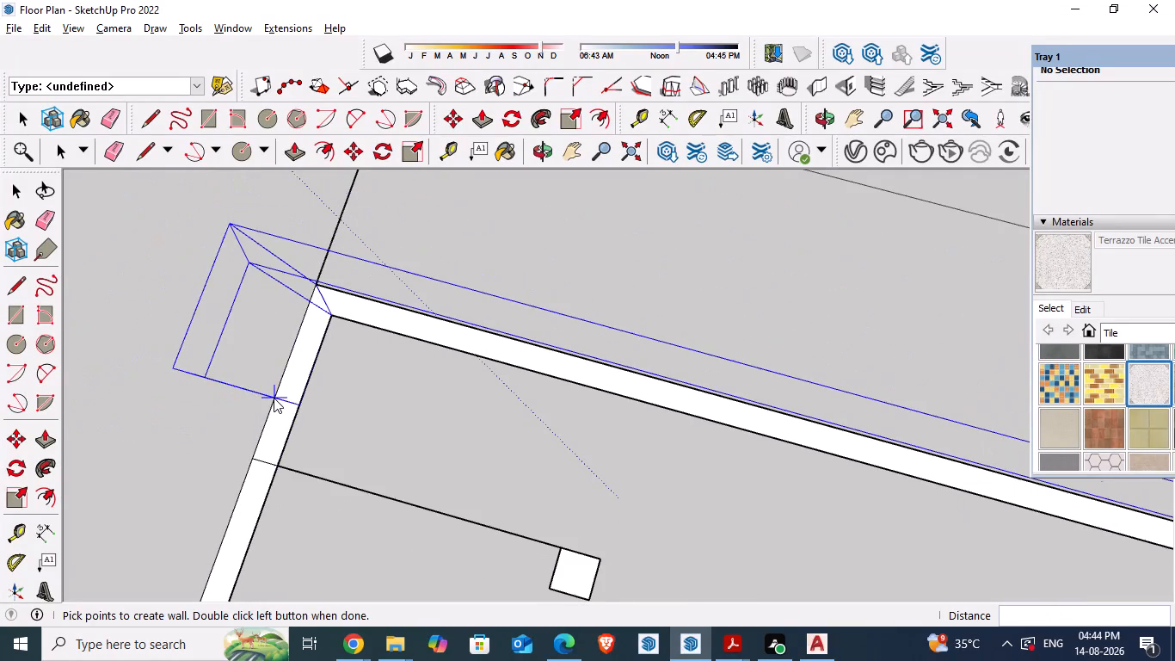
triple_click(262, 463)
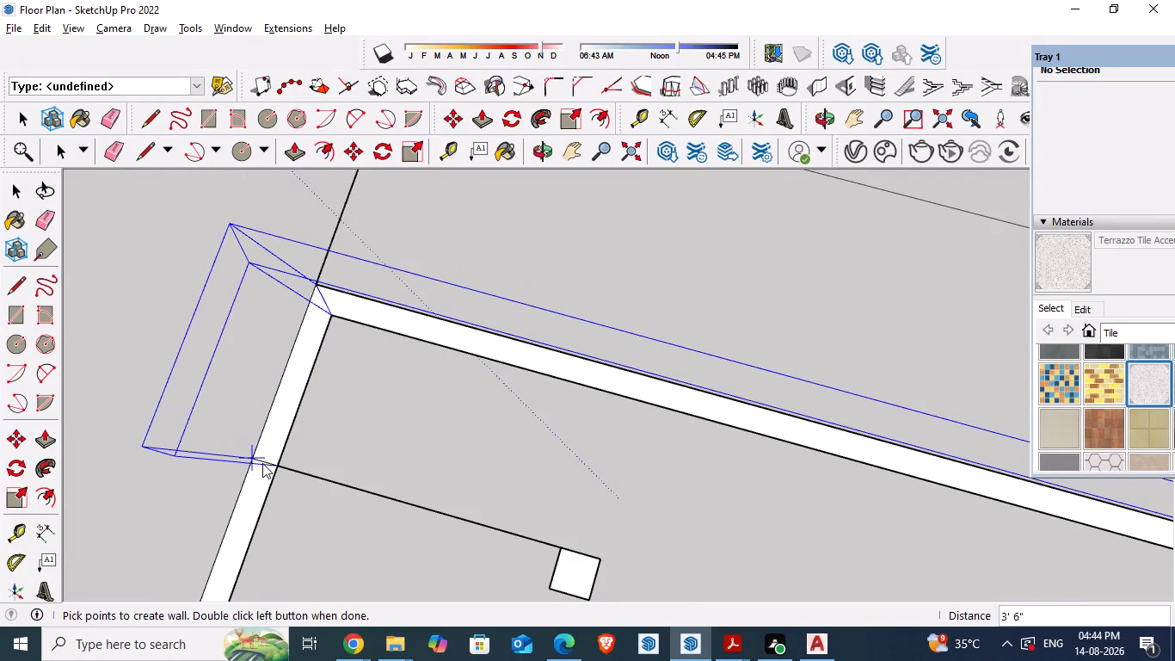
Inside the new wall group, Push/Pull the end face near the small column 3" out to the front boundary's outer edge.
scroll(358, 353, "down", 6)
middle_click_drag(393, 353, 393, 354)
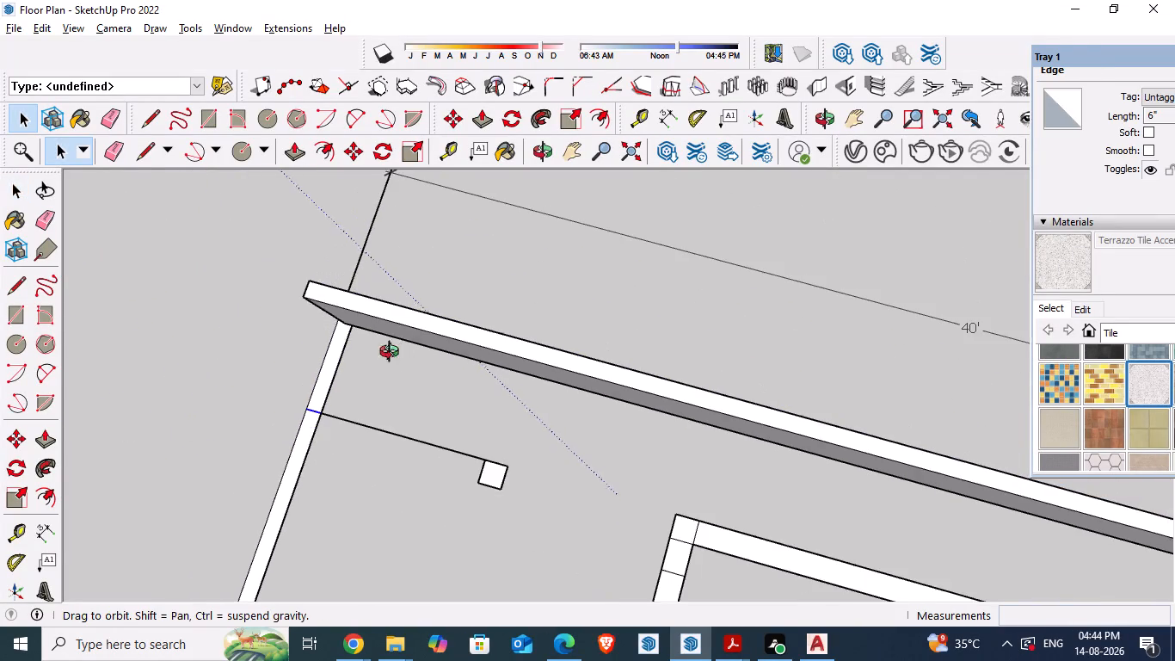
middle_click_drag(393, 354, 504, 210)
scroll(330, 420, "up", 6)
middle_click_drag(374, 361, 477, 321)
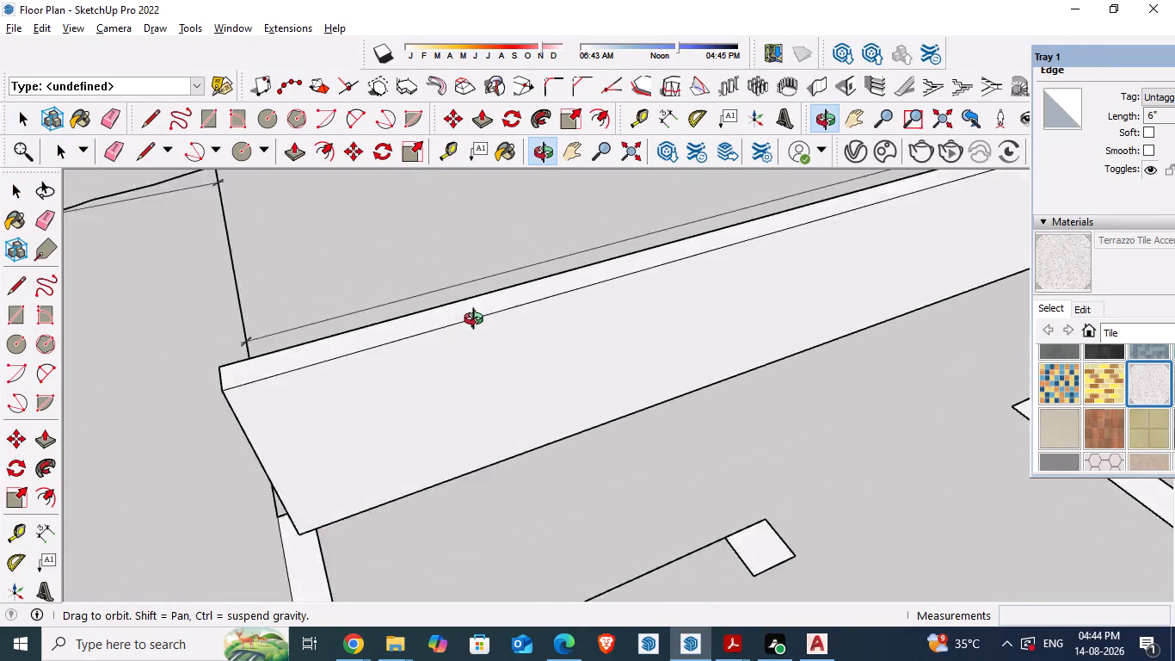
middle_click_drag(477, 321, 526, 299)
scroll(545, 263, "down", 5)
middle_click_drag(445, 414, 642, 315)
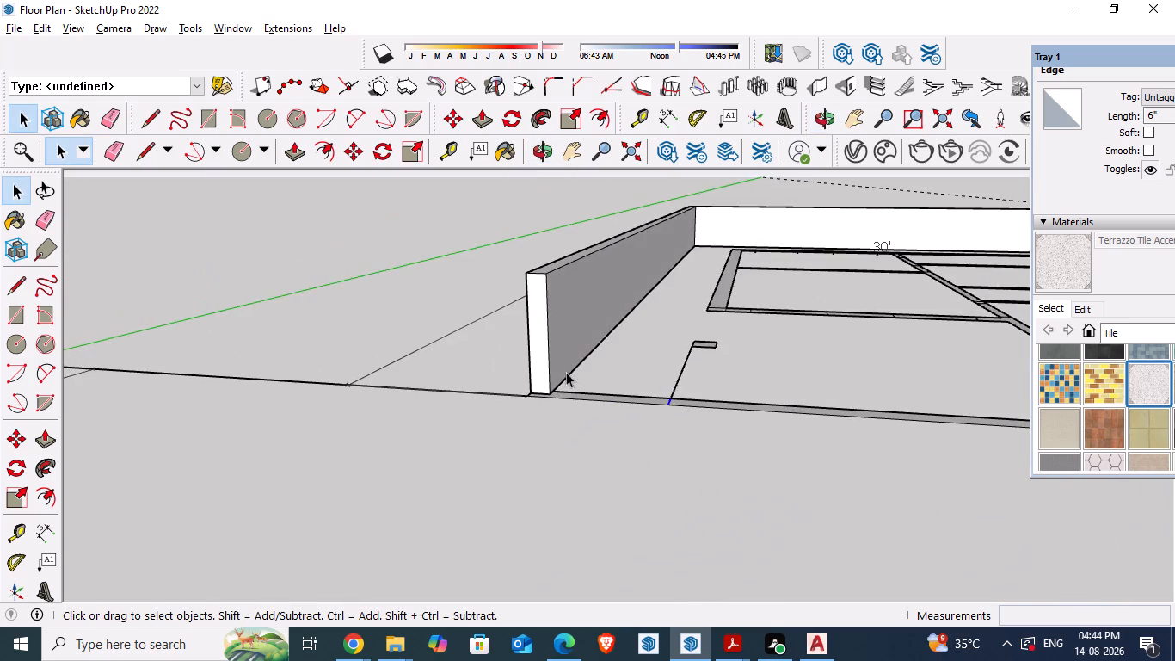
scroll(538, 382, "up", 12)
middle_click_drag(532, 412, 581, 249)
middle_click_drag(542, 442, 548, 312)
scroll(574, 315, "up", 6)
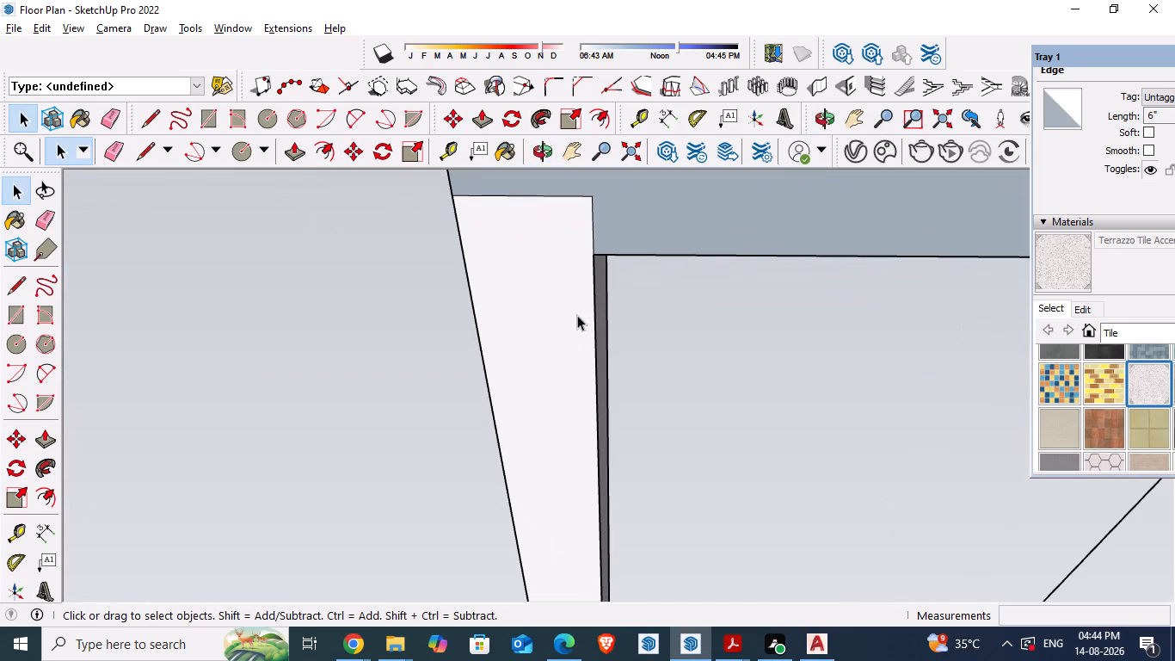
middle_click_drag(599, 303, 592, 449)
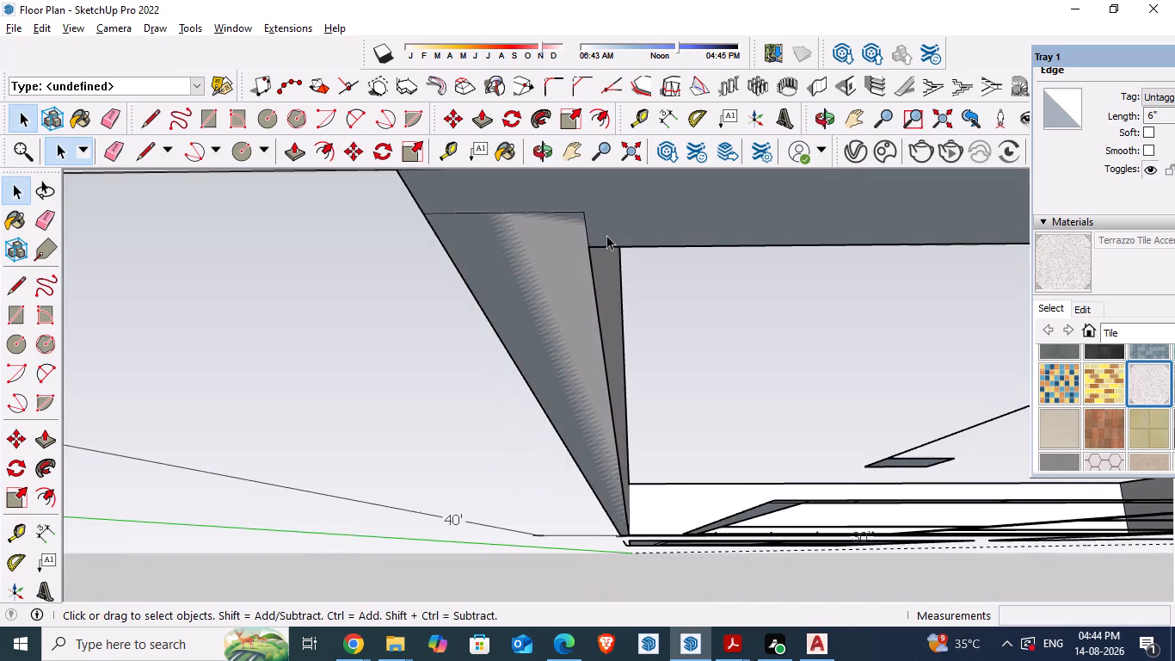
middle_click_drag(603, 251, 531, 406)
scroll(524, 360, "down", 4)
middle_click_drag(618, 265, 587, 337)
scroll(587, 338, "down", 6)
left_click(486, 357)
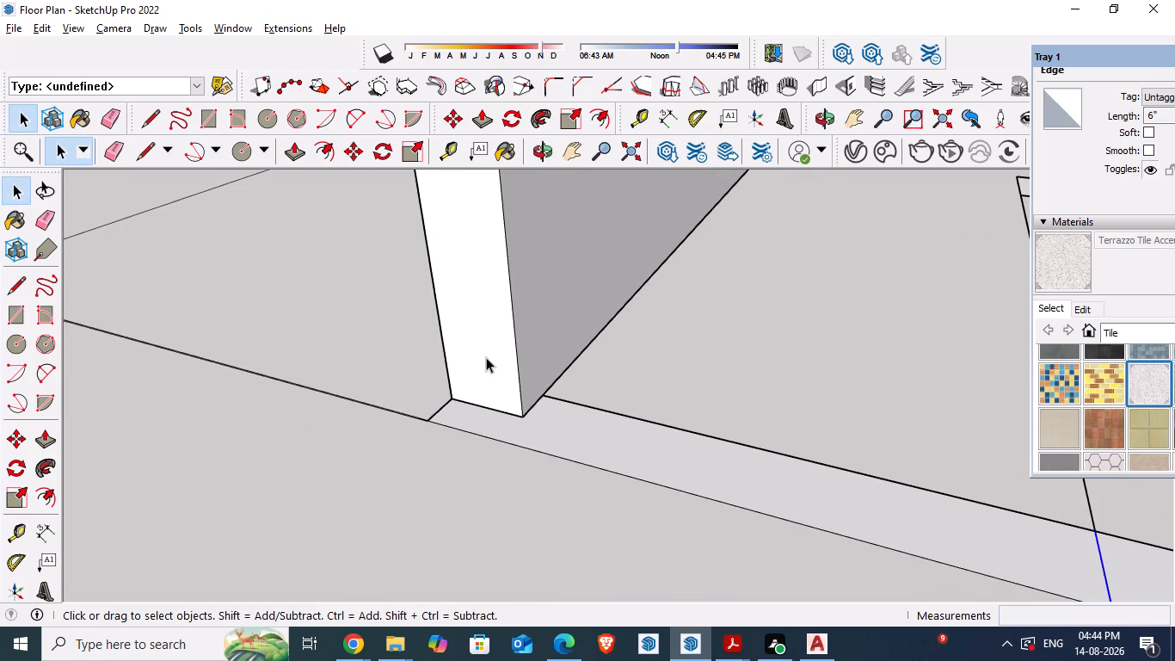
left_click(487, 356)
triple_click(487, 358)
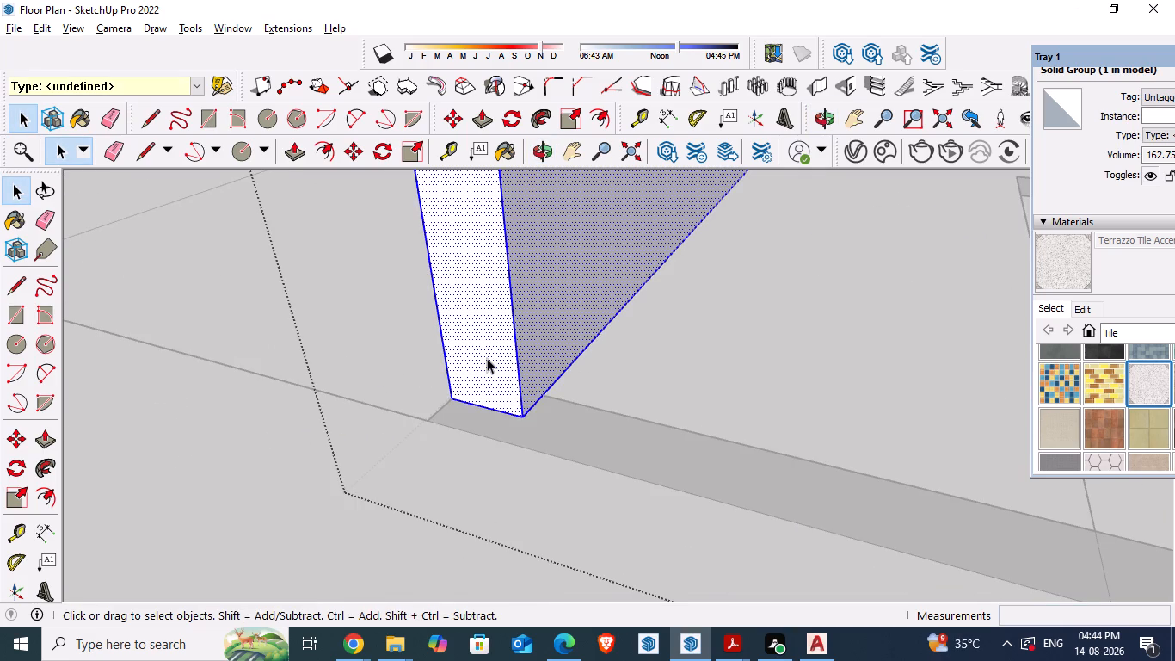
left_click(487, 358)
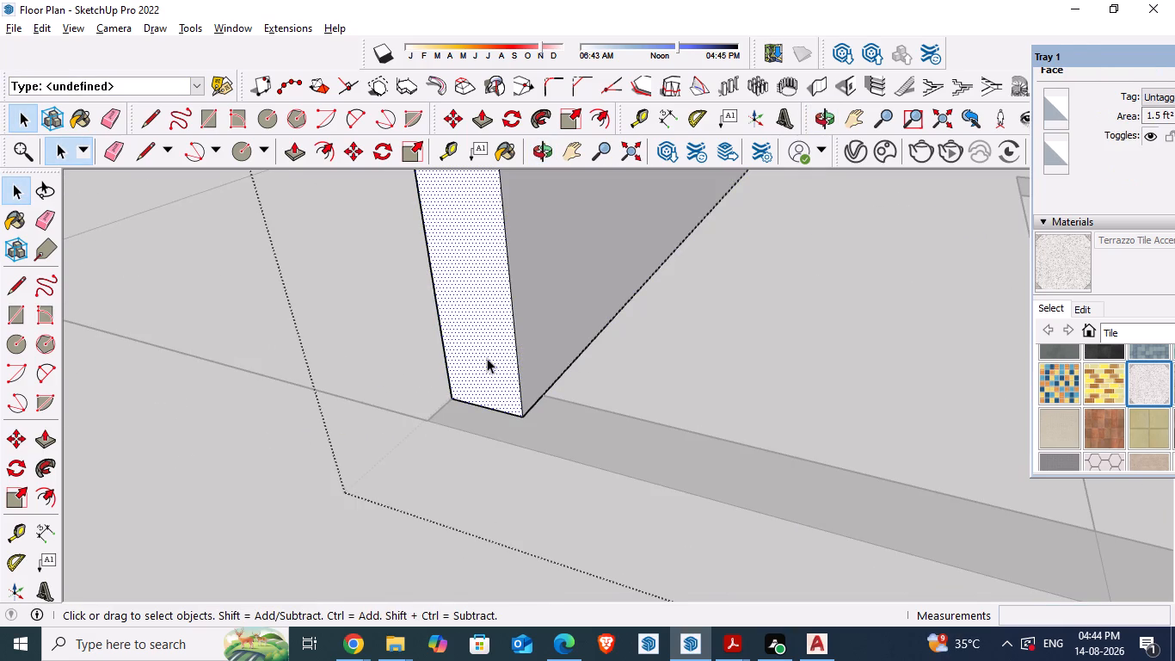
key("p")
left_click(487, 358)
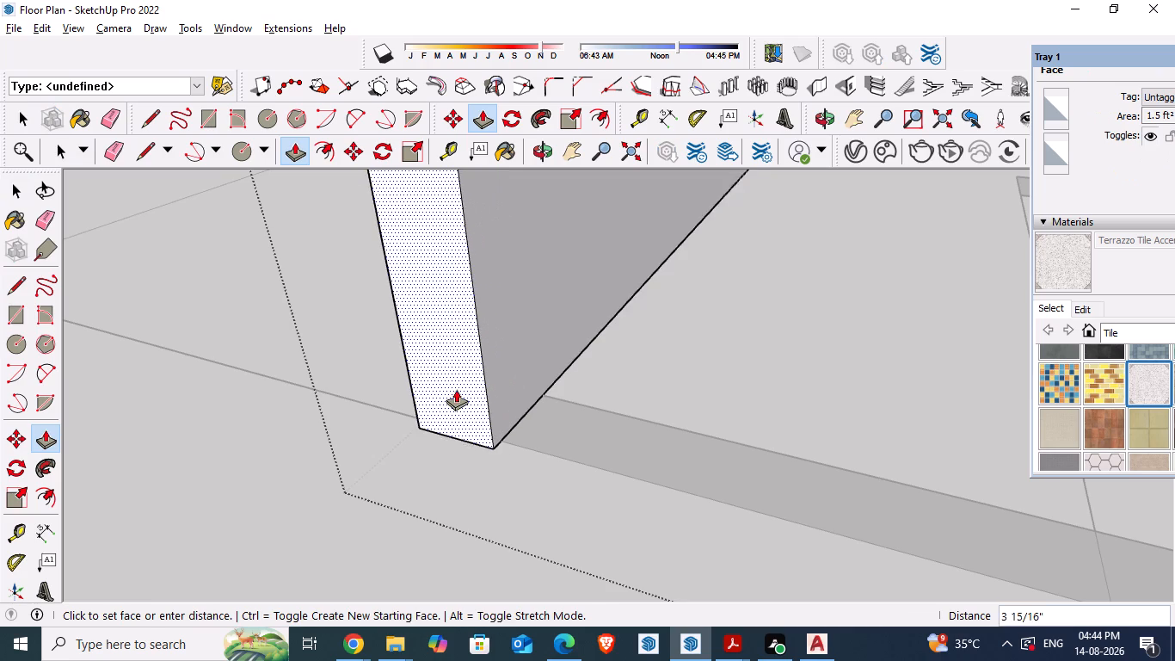
left_click(540, 446)
Examine the boundary wall's opposite front end against the front boundary's outer edge.
scroll(399, 396, "down", 10)
middle_click_drag(429, 419, 277, 347)
scroll(279, 323, "down", 12)
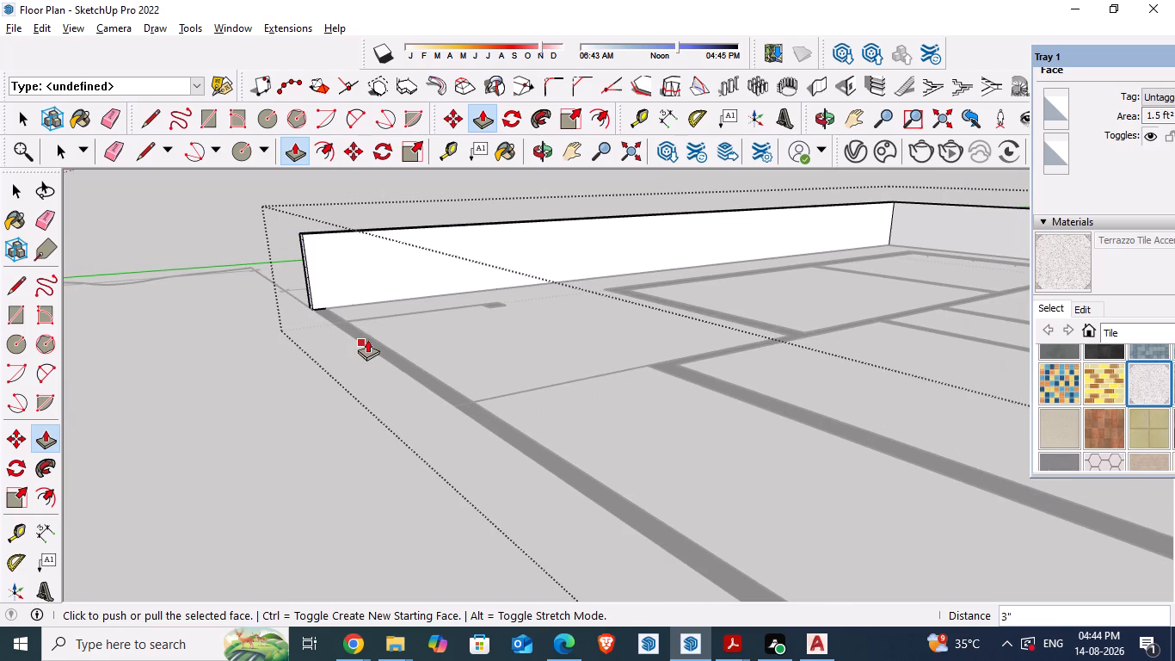
scroll(349, 287, "down", 7)
scroll(508, 377, "up", 13)
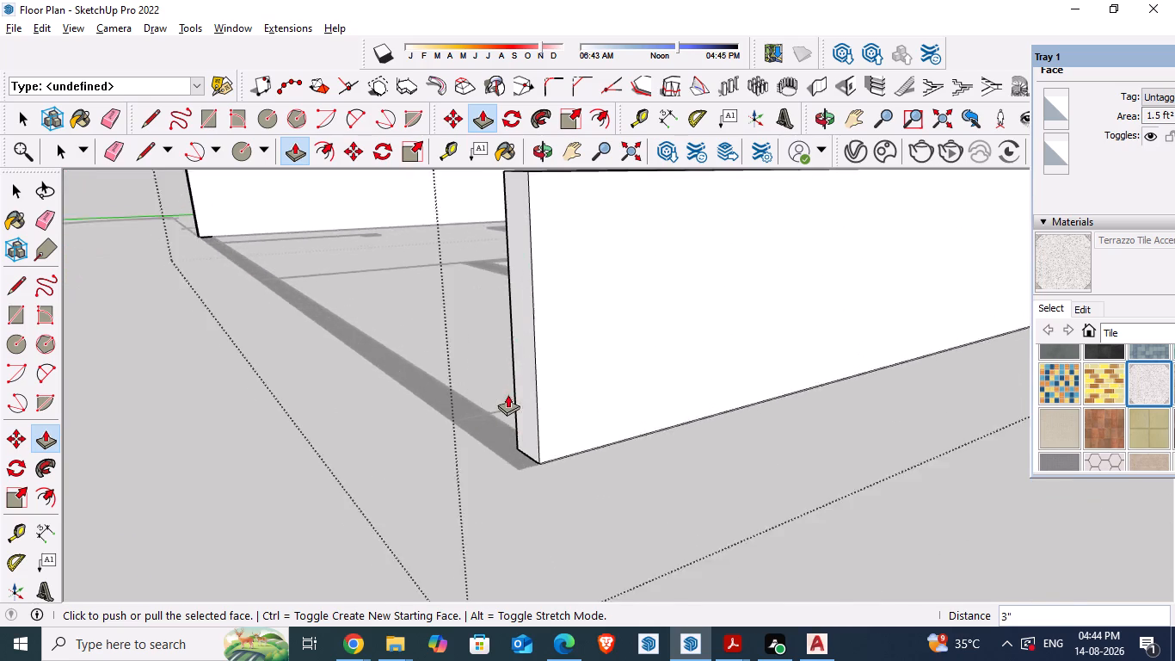
scroll(508, 394, "up", 7)
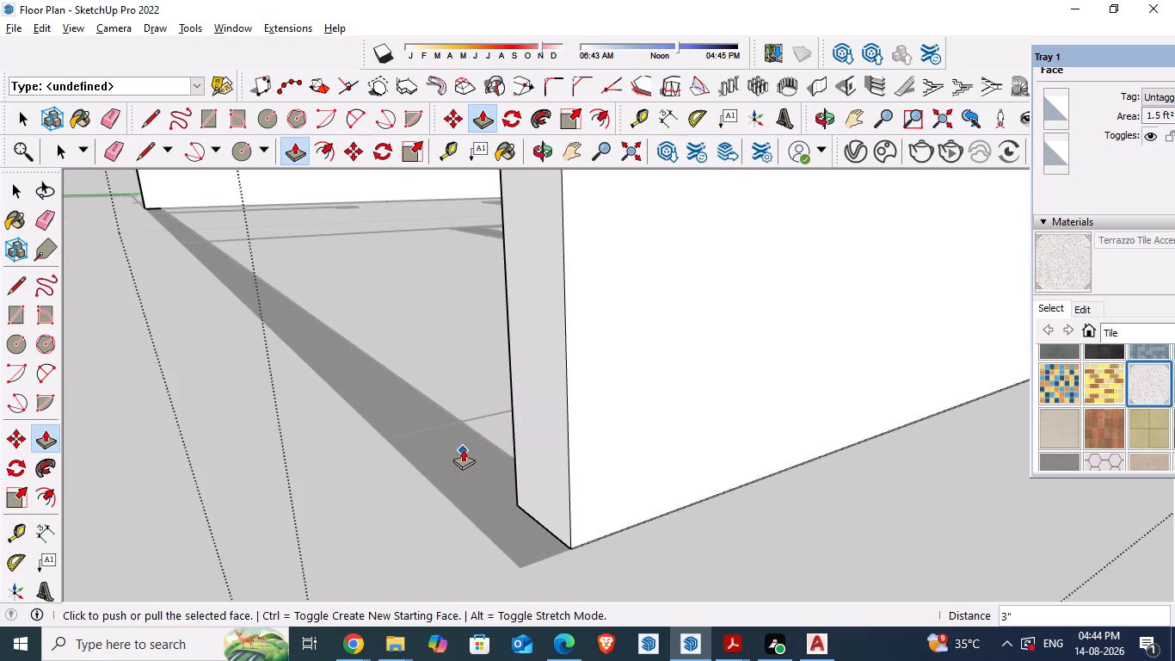
key("space")
scroll(488, 443, "down", 3)
middle_click_drag(589, 489, 924, 598)
scroll(828, 491, "up", 8)
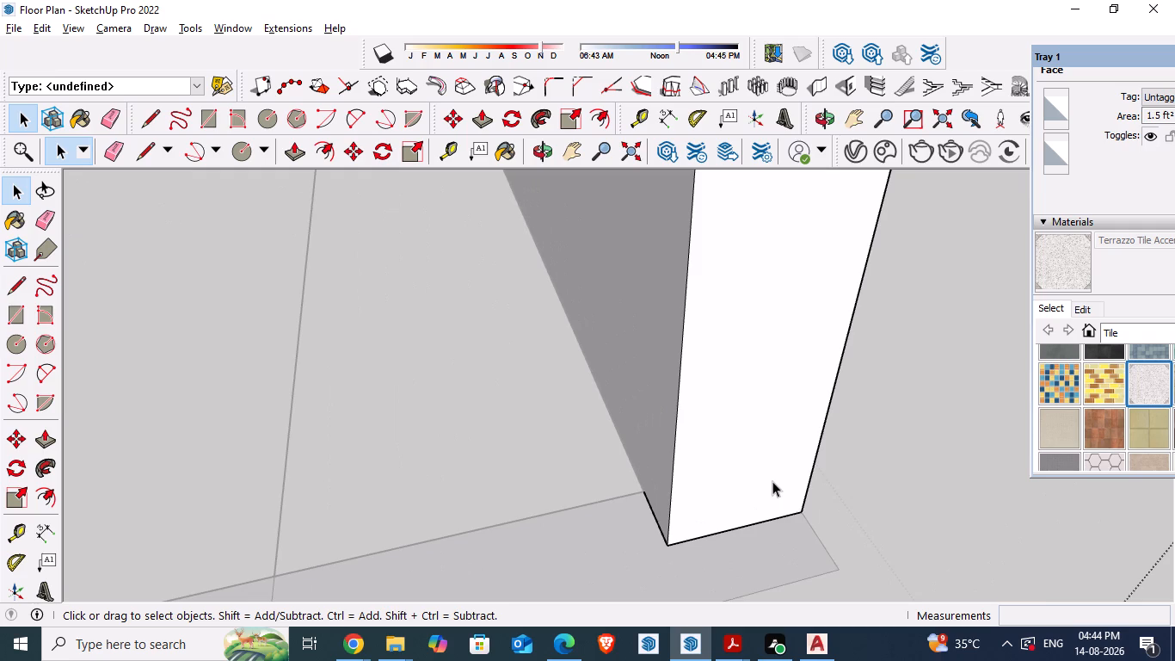
scroll(769, 430, "down", 3)
scroll(767, 424, "up", 1)
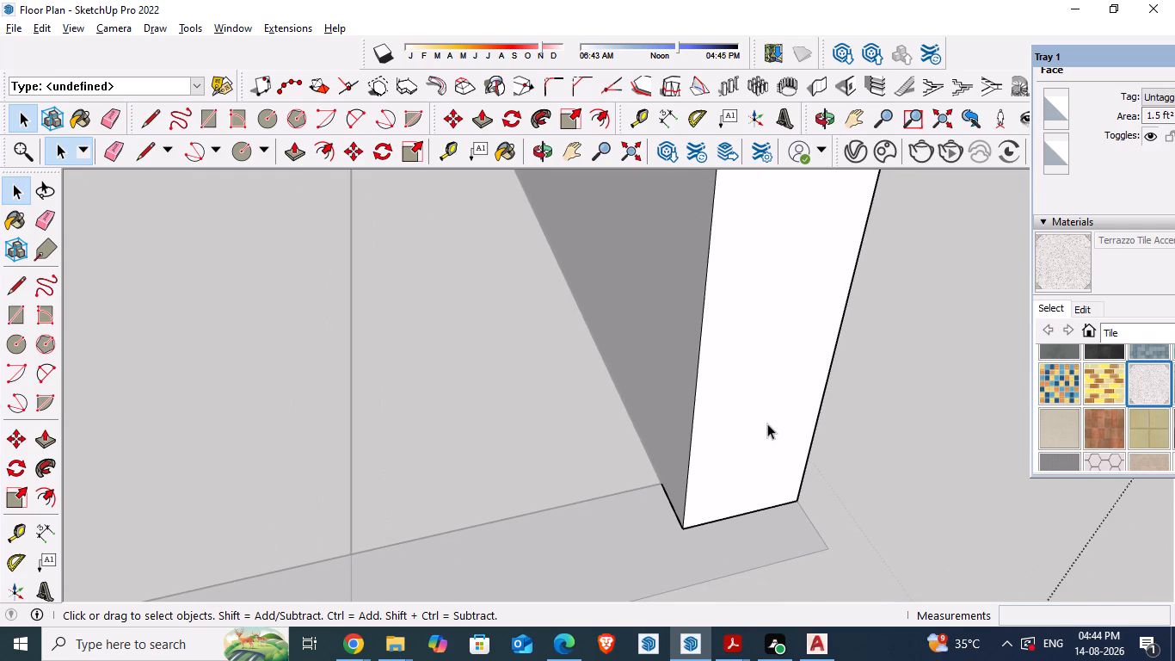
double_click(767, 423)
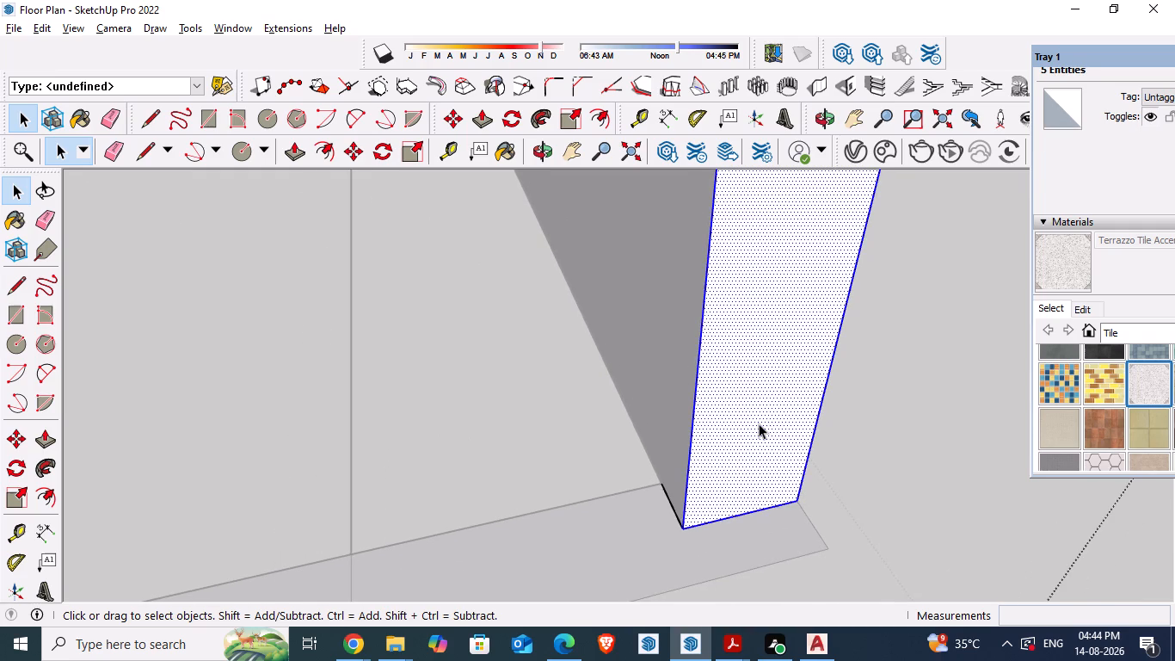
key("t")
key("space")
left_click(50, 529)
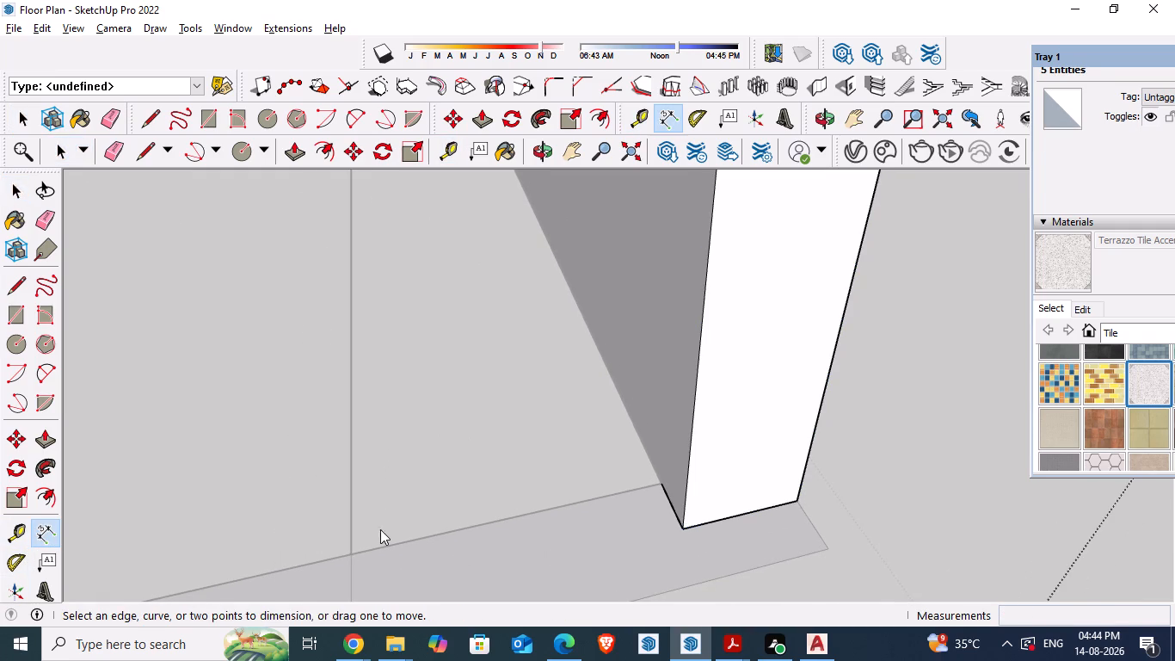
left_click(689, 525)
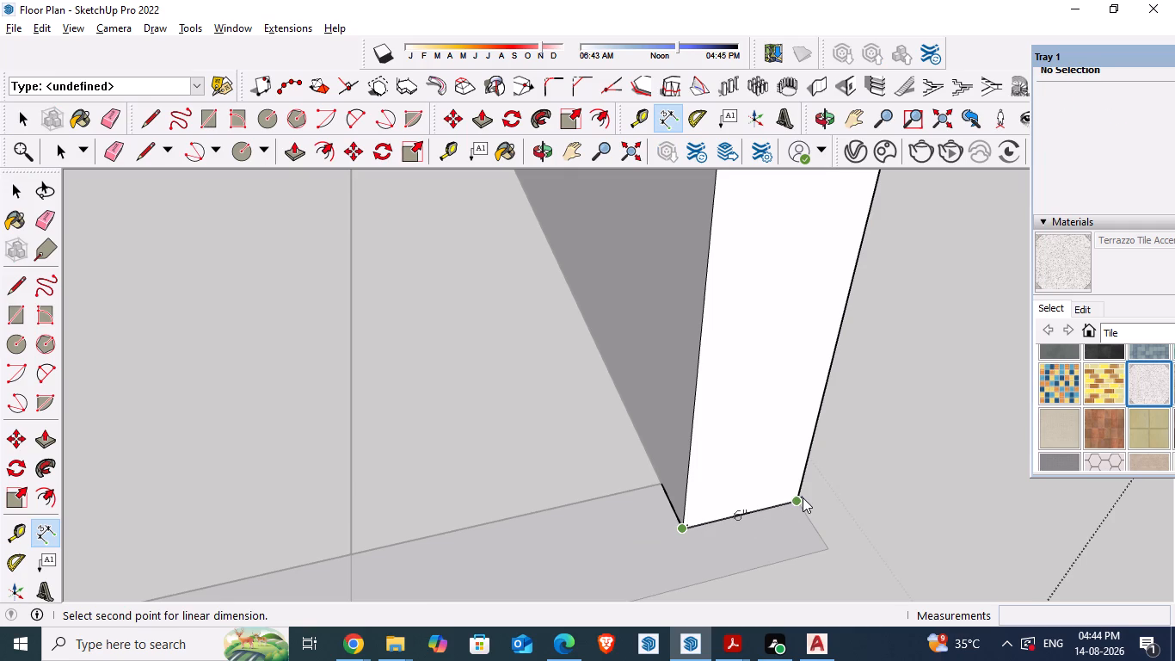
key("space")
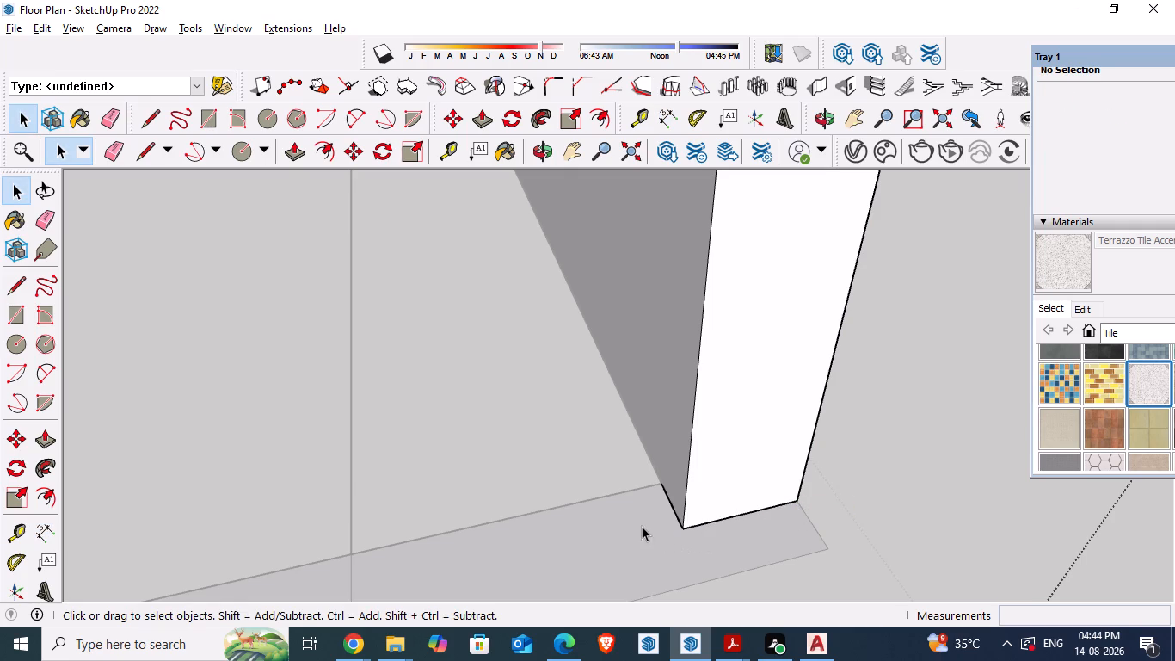
Push/Pull the end face of the opposite side wall 3" out to the front boundary's outer edge.
scroll(704, 508, "down", 4)
scroll(807, 524, "up", 1)
middle_click_drag(804, 530, 729, 533)
scroll(729, 533, "down", 1)
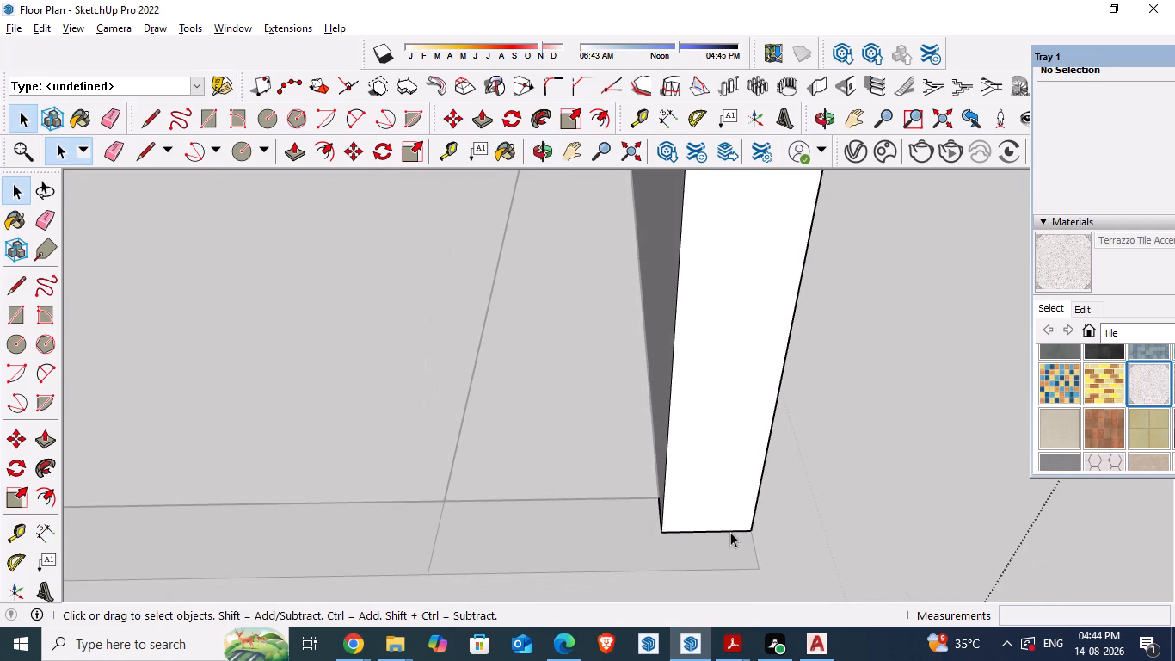
key("space")
triple_click(694, 411)
left_click(710, 409)
left_click(710, 409)
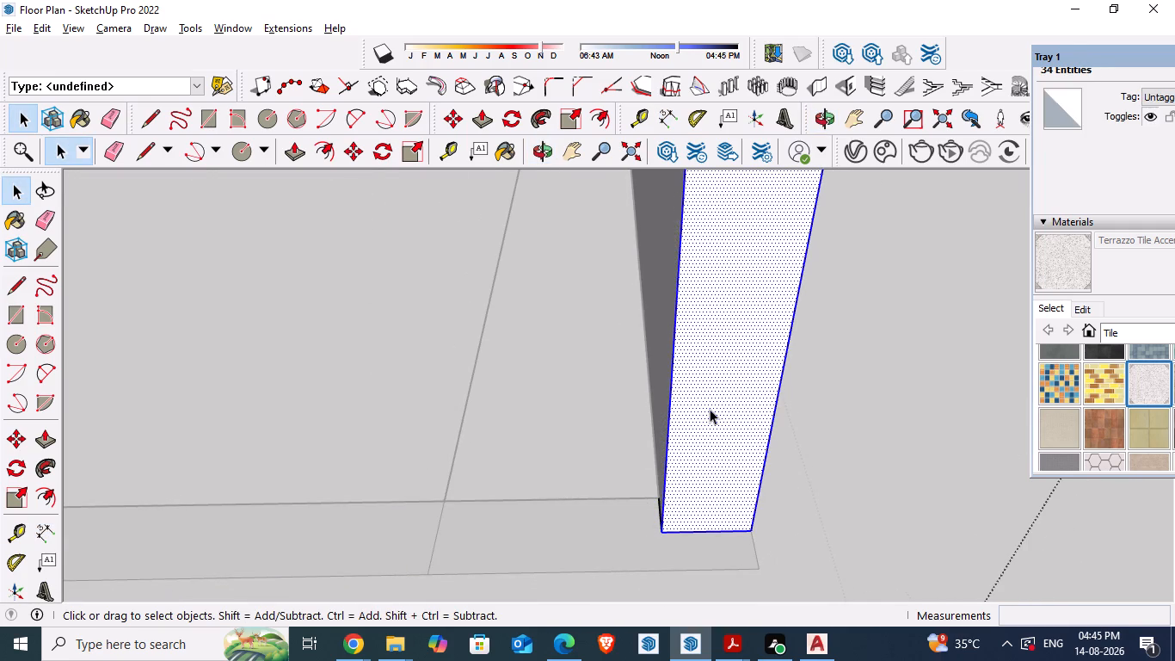
key("p")
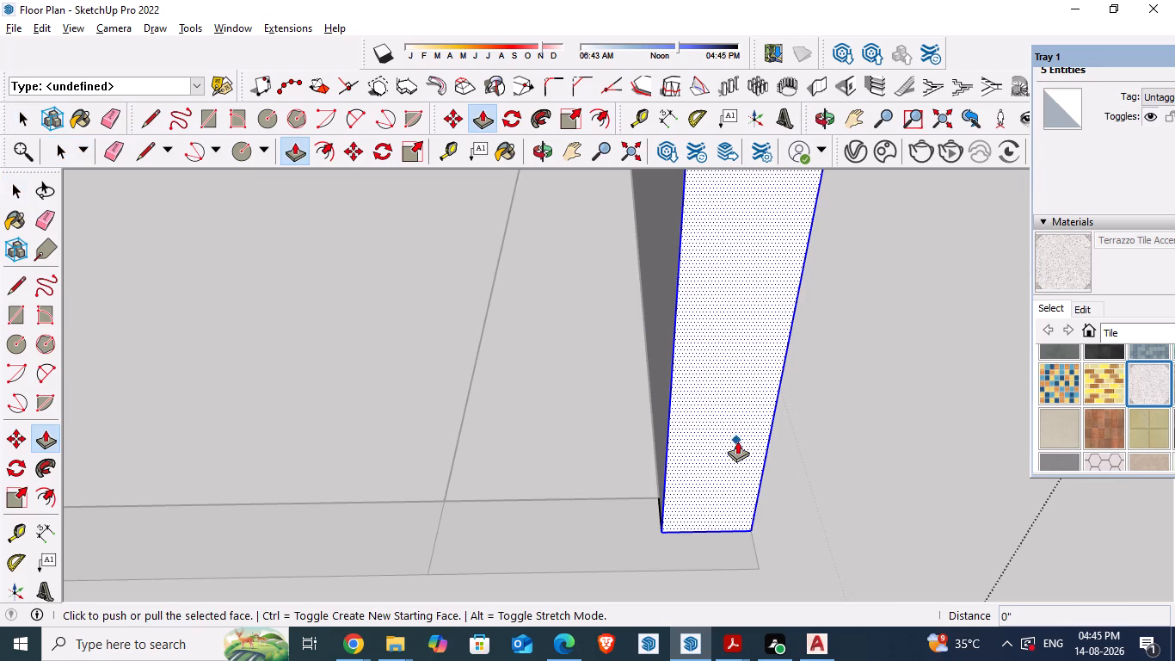
left_click(735, 437)
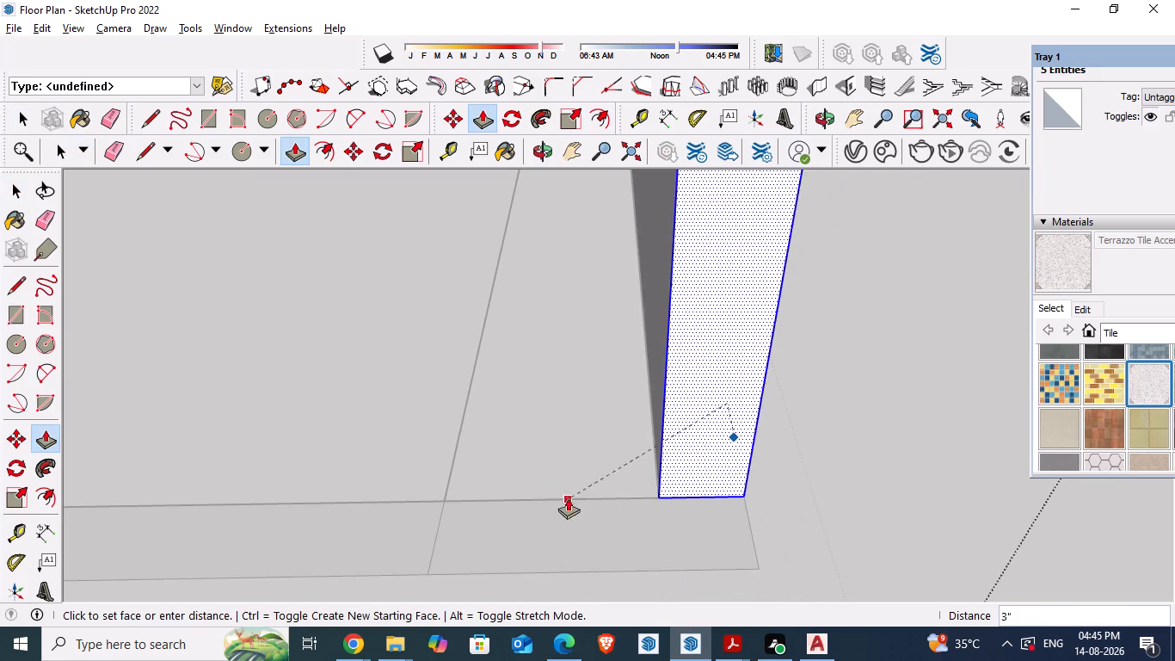
left_click(426, 569)
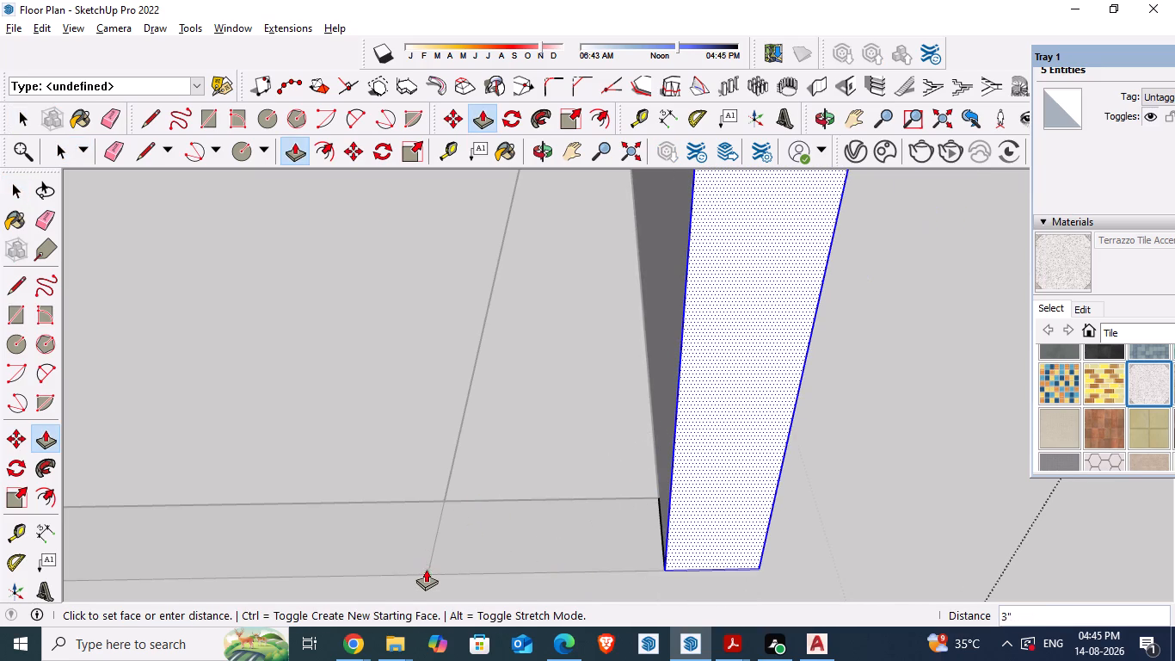
key("space")
Leave the boundary wall group's editing and return to the whole model.
scroll(907, 401, "down", 11)
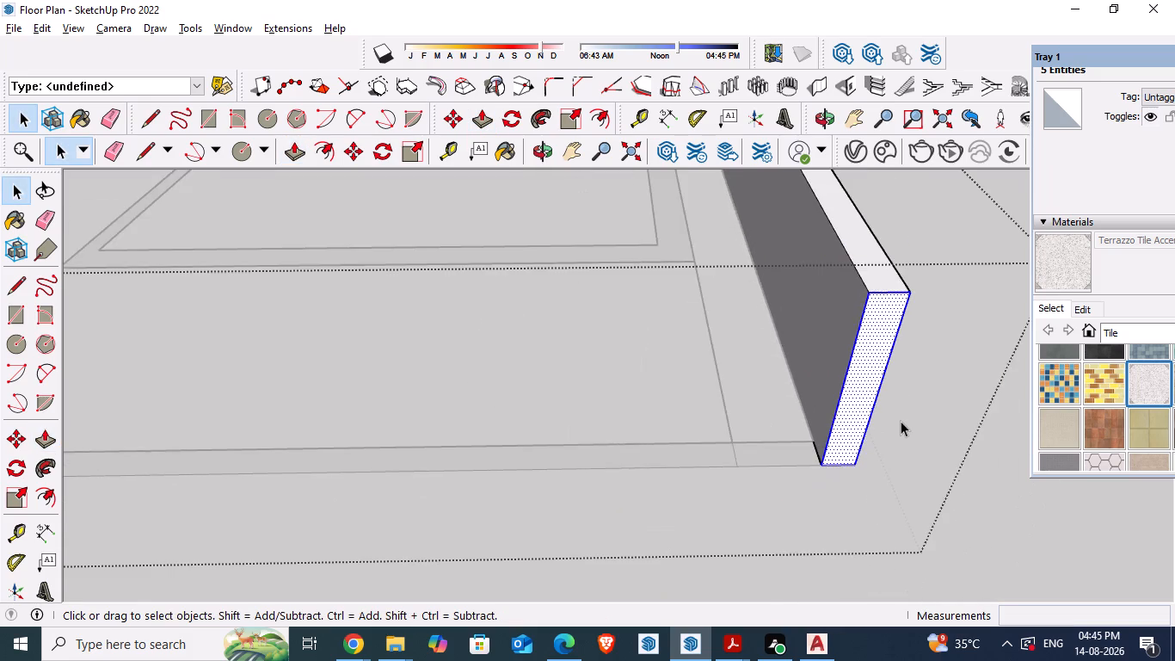
scroll(882, 431, "down", 2)
middle_click_drag(775, 435, 946, 406)
scroll(932, 366, "down", 10)
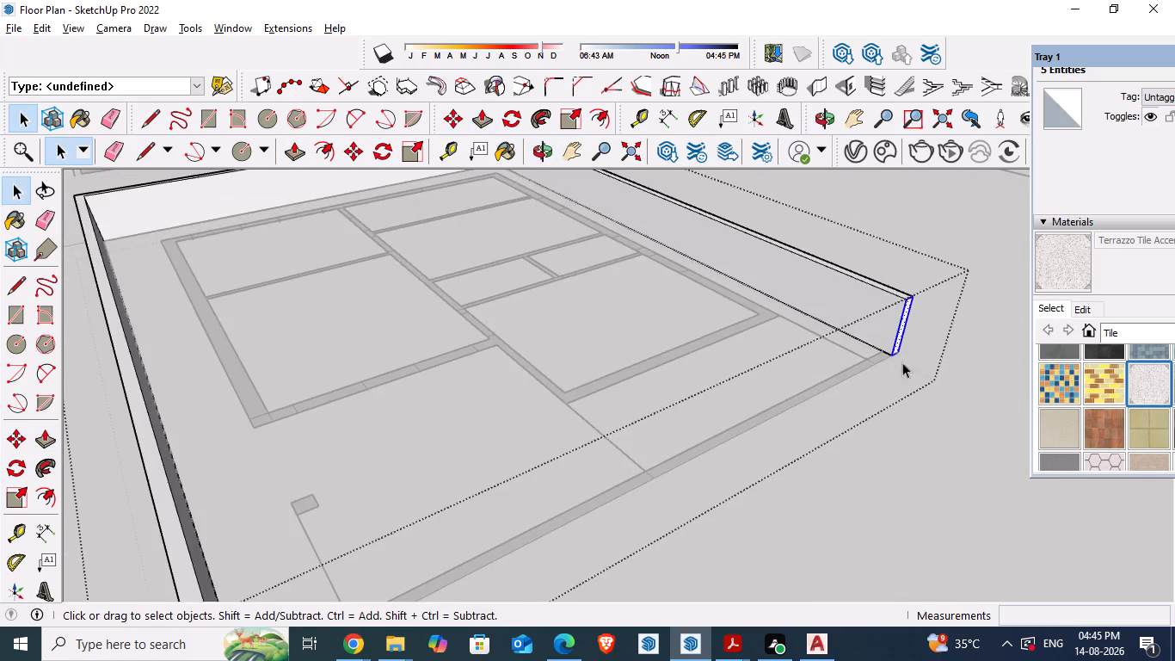
middle_click_drag(938, 392, 745, 451)
scroll(741, 411, "down", 8)
middle_click_drag(695, 347, 691, 402)
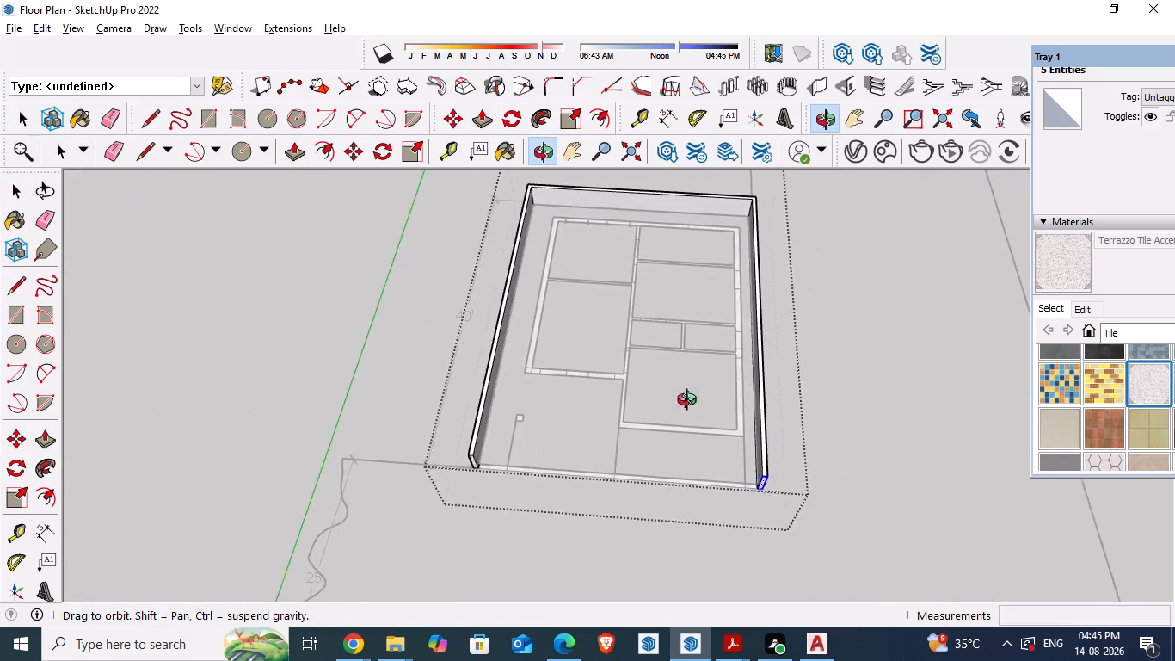
middle_click_drag(691, 402, 691, 439)
scroll(557, 317, "up", 7)
left_click(463, 331)
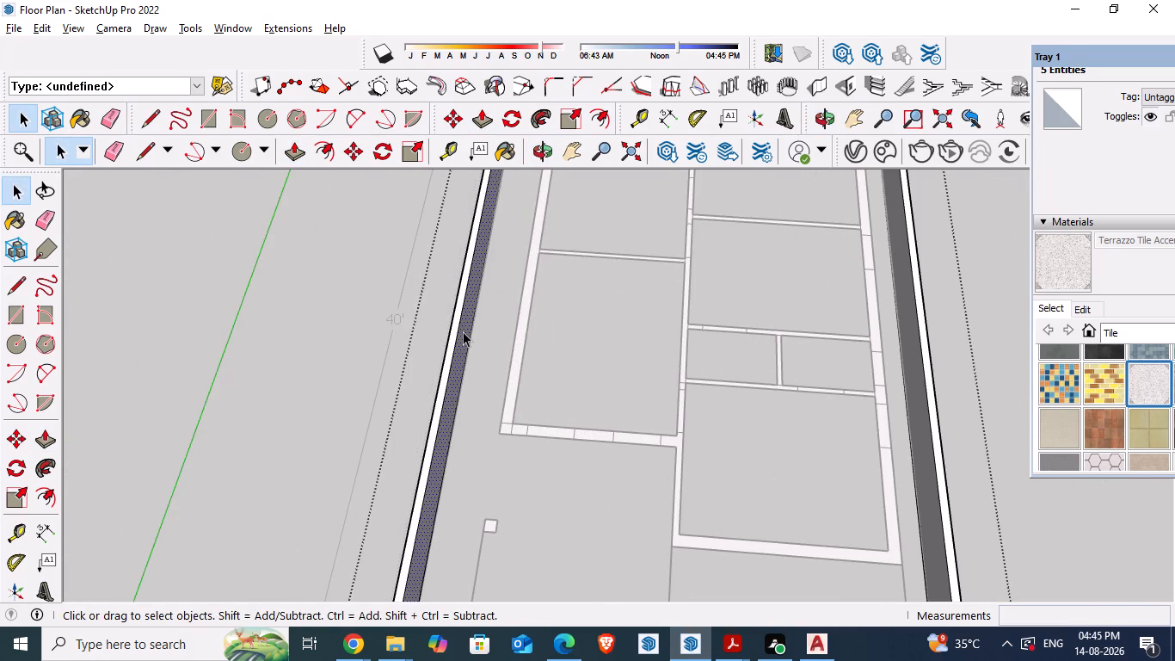
scroll(472, 333, "down", 5)
double_click(330, 384)
Hide the 3' high boundary wall group so only the flat floor plan is shown.
scroll(726, 450, "up", 2)
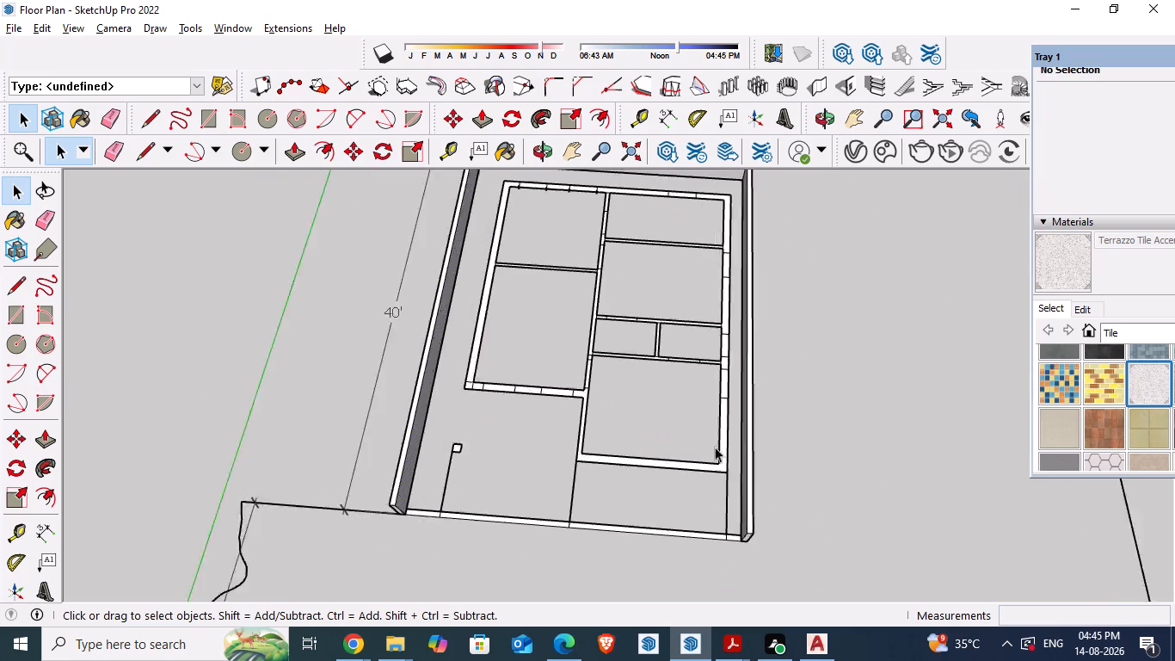
scroll(715, 447, "up", 3)
middle_click_drag(709, 462, 703, 304)
scroll(371, 438, "up", 3)
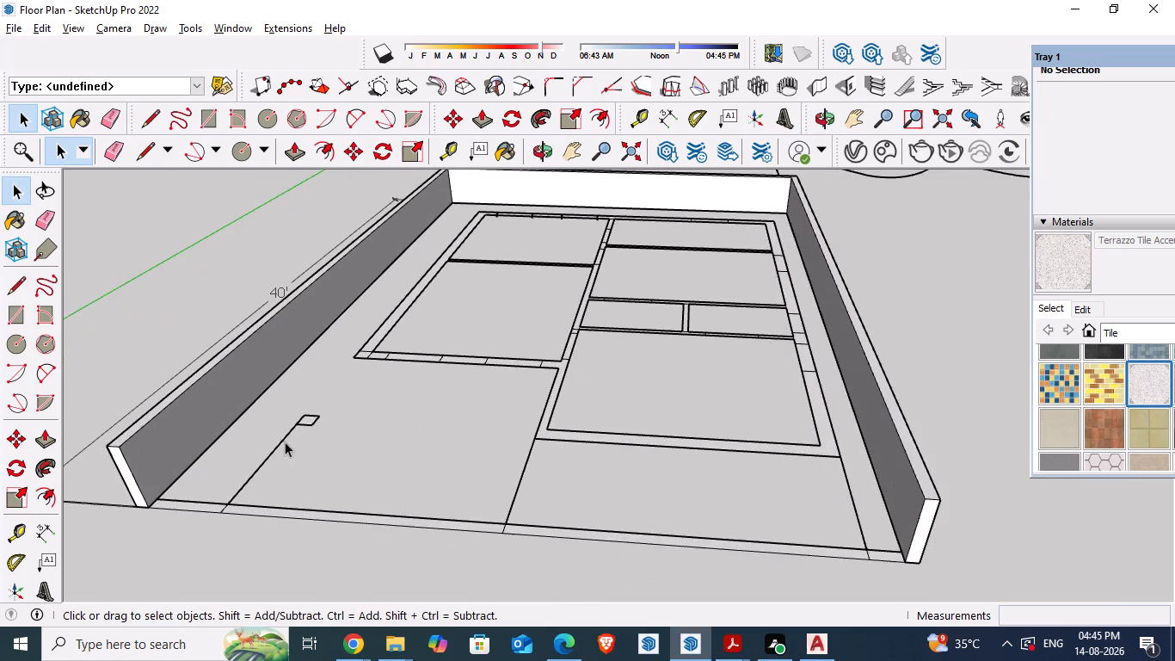
left_click(229, 390)
right_click(220, 379)
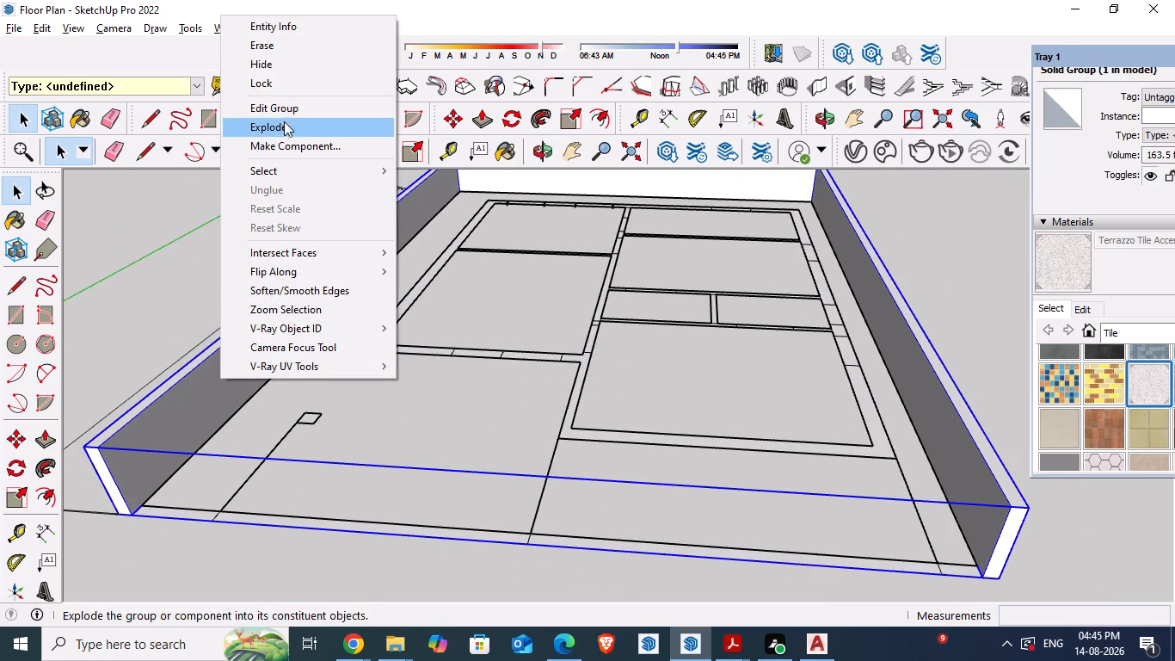
left_click(292, 64)
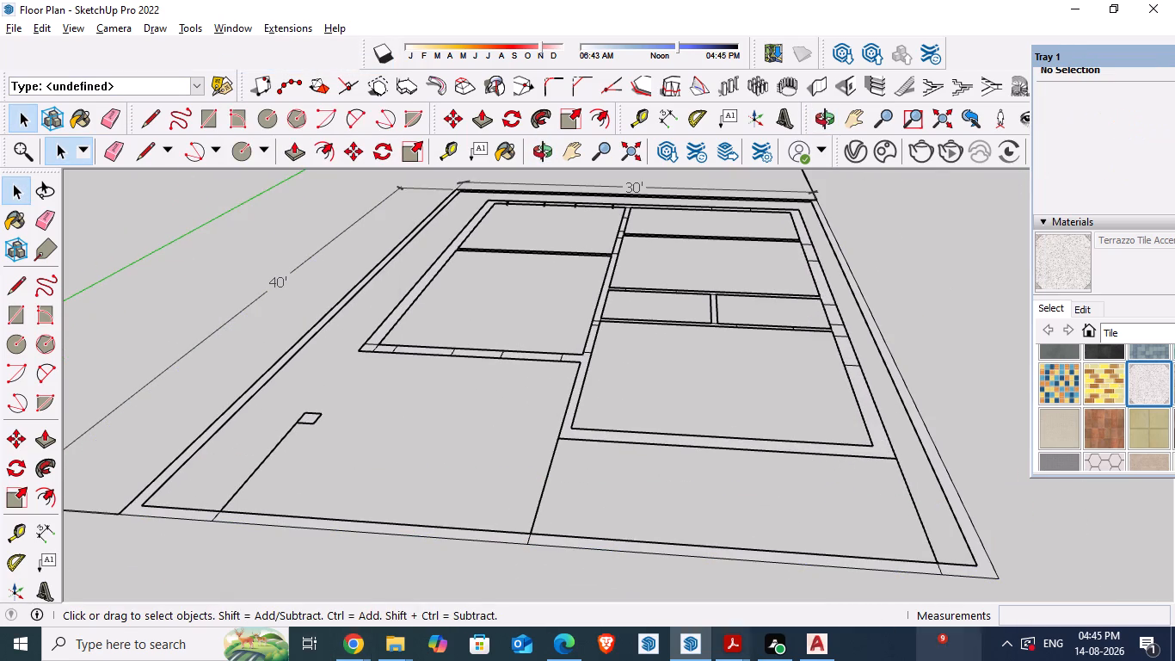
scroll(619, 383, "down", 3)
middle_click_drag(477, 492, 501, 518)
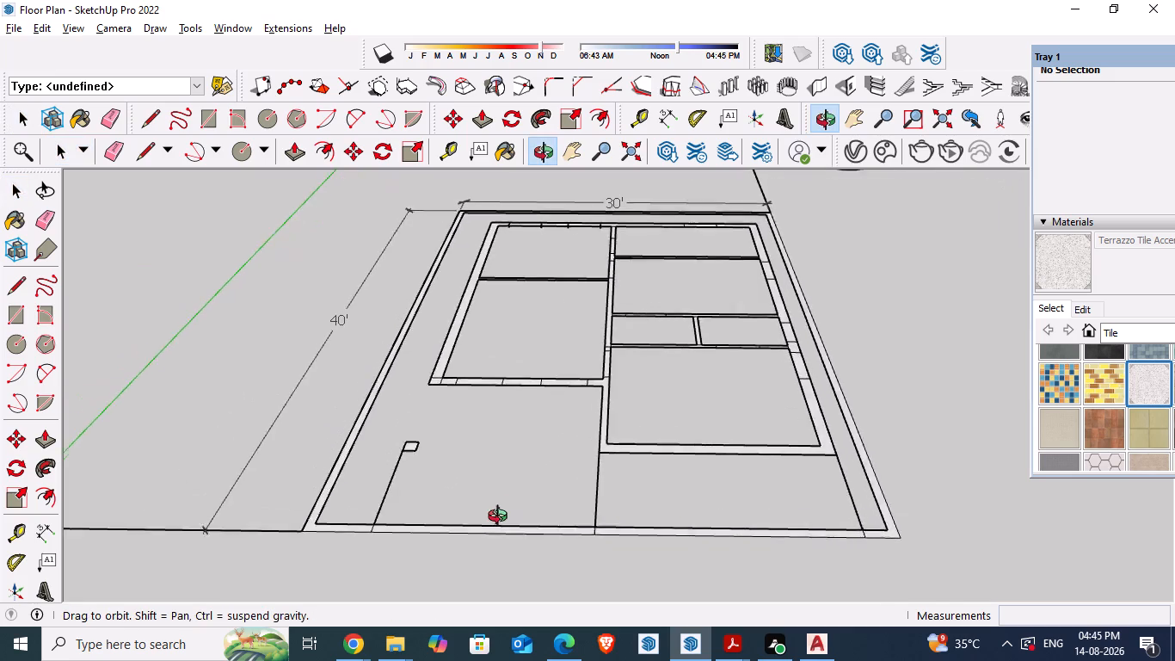
Check the gate and parking frontage on the PDF ground floor plan against the model's front boundary corner.
middle_click_drag(501, 518, 524, 486)
key("alt+Tab")
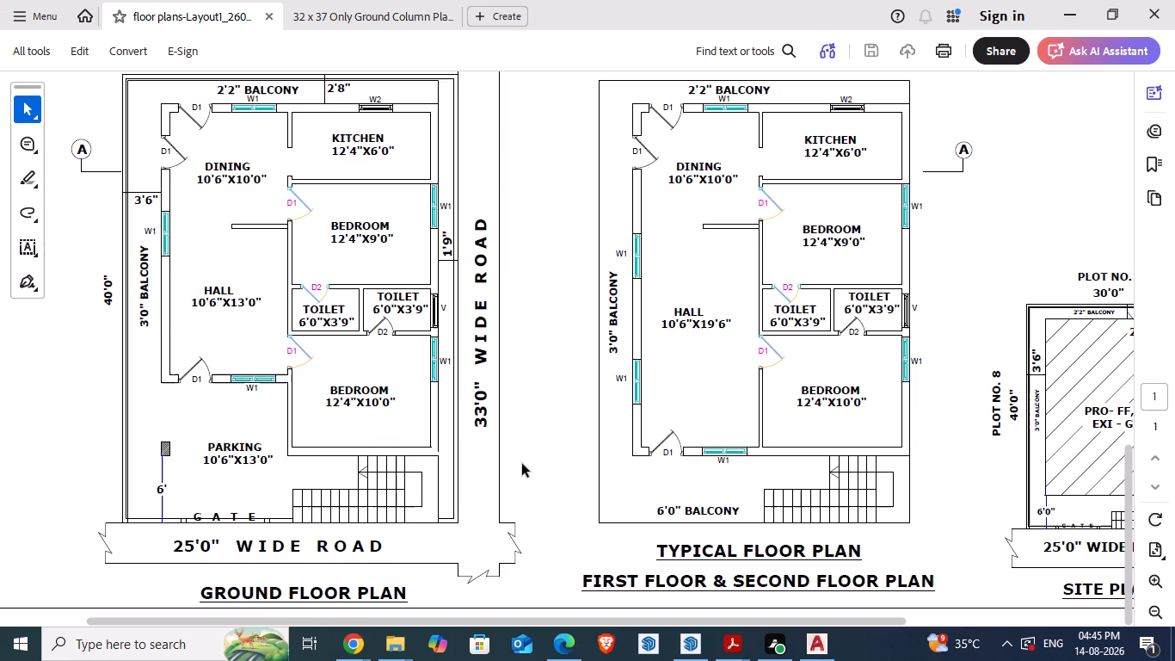
key("alt+Tab")
scroll(374, 517, "up", 1)
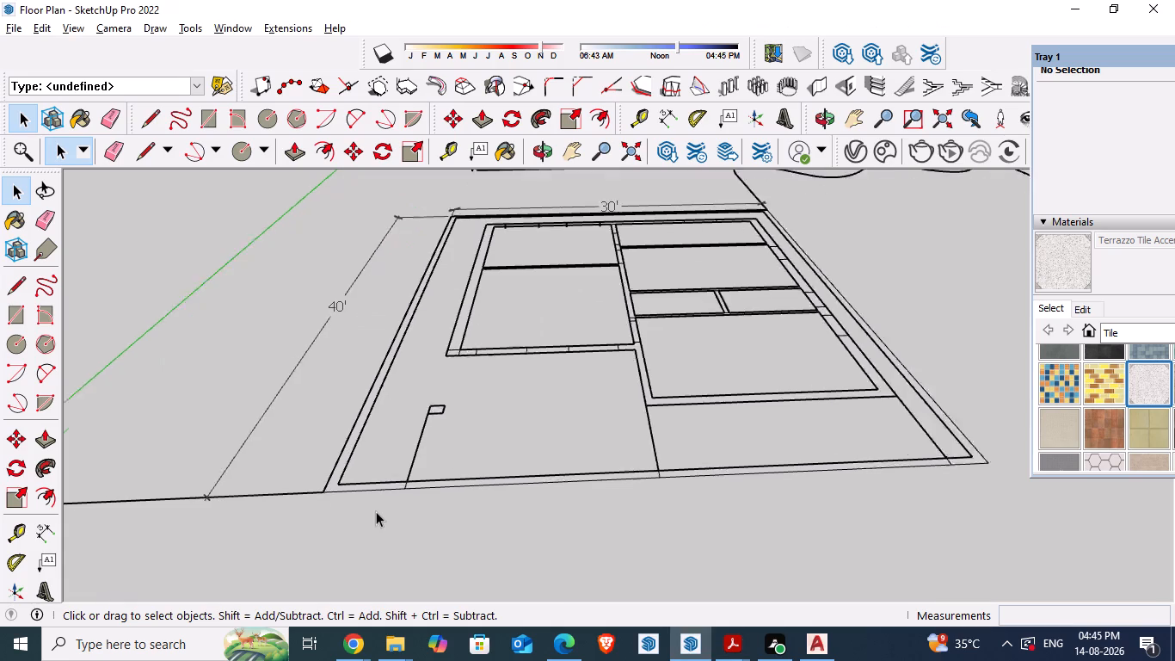
scroll(376, 511, "up", 4)
middle_click_drag(376, 510, 362, 557)
scroll(356, 566, "up", 6)
scroll(343, 446, "down", 6)
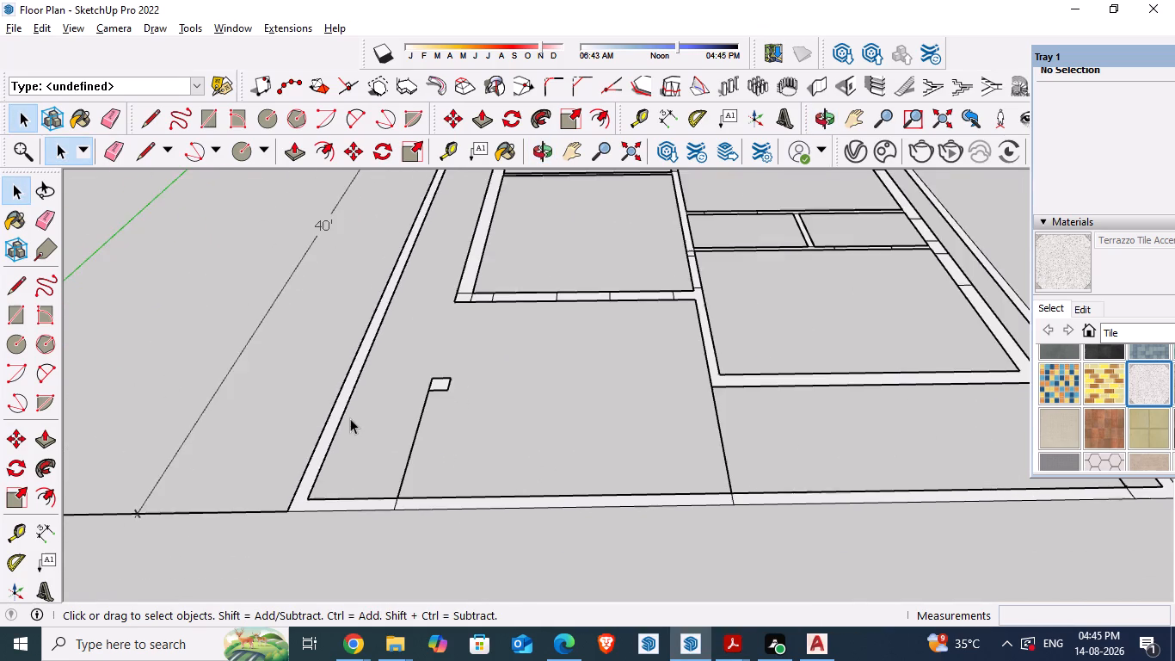
scroll(373, 526, "up", 7)
middle_click_drag(374, 522, 368, 553)
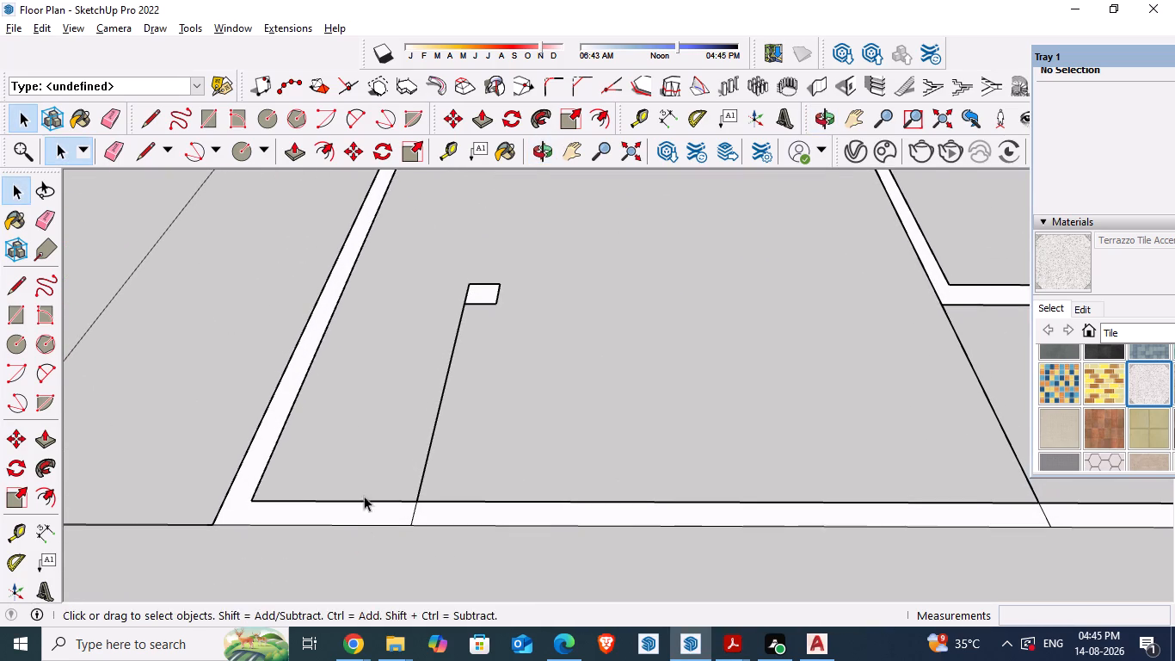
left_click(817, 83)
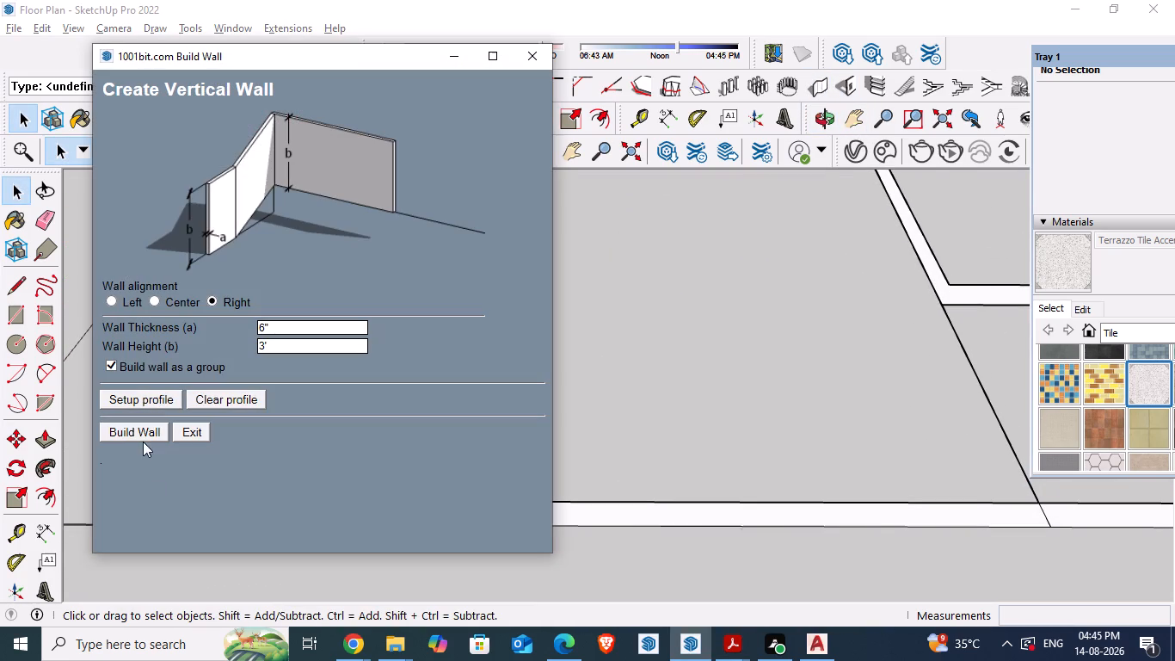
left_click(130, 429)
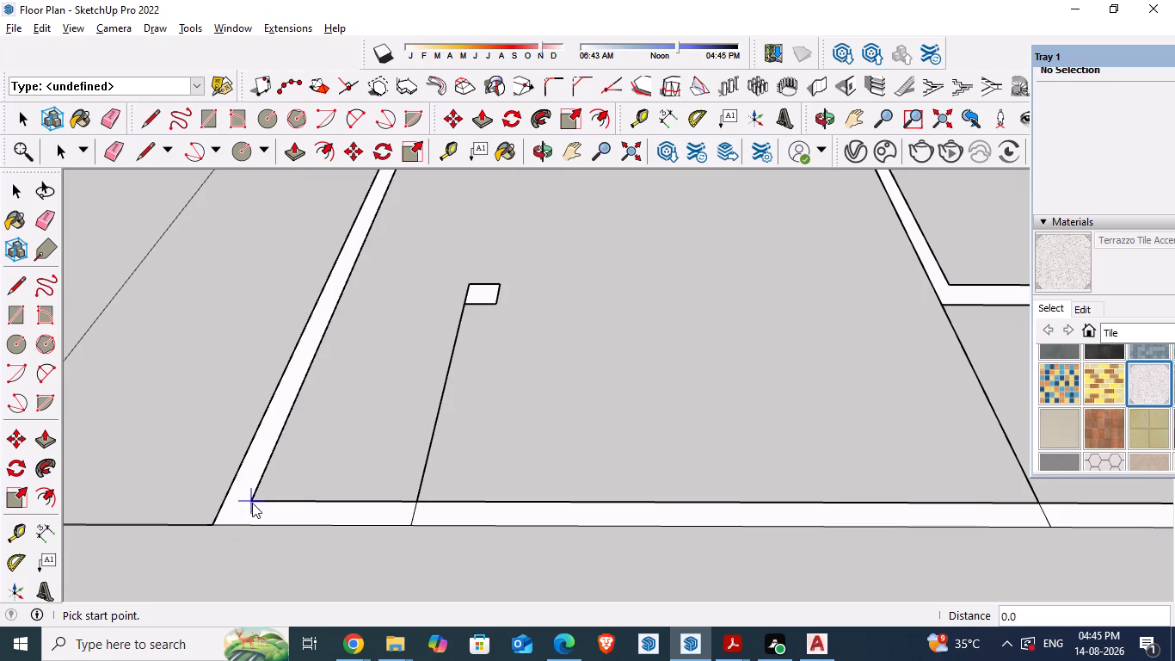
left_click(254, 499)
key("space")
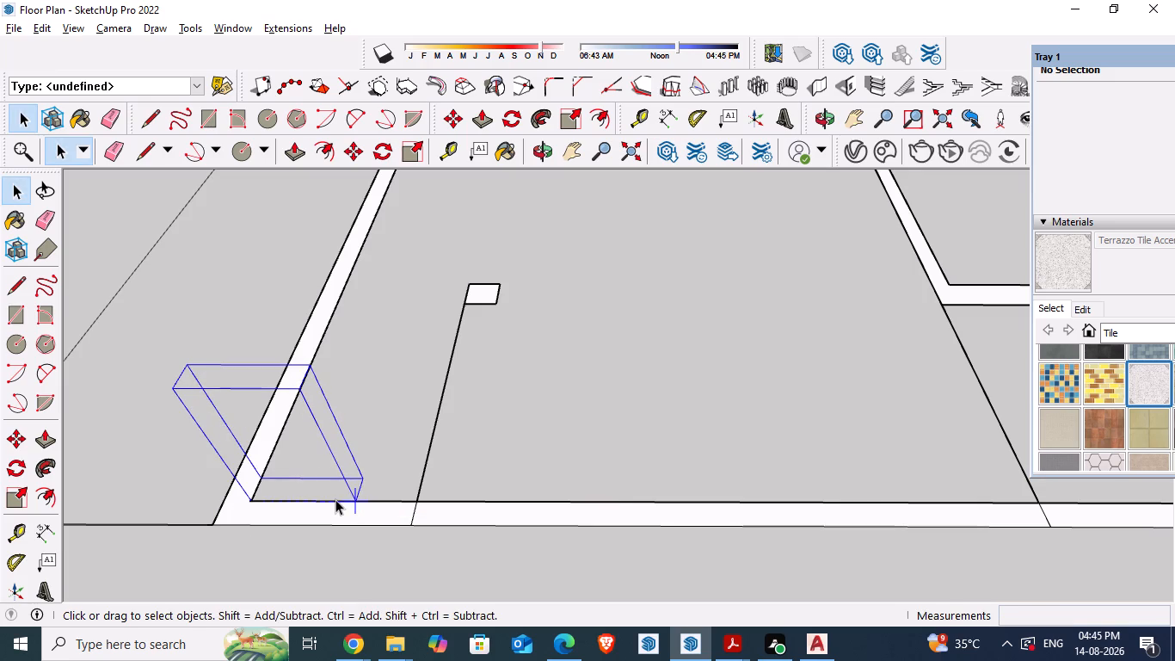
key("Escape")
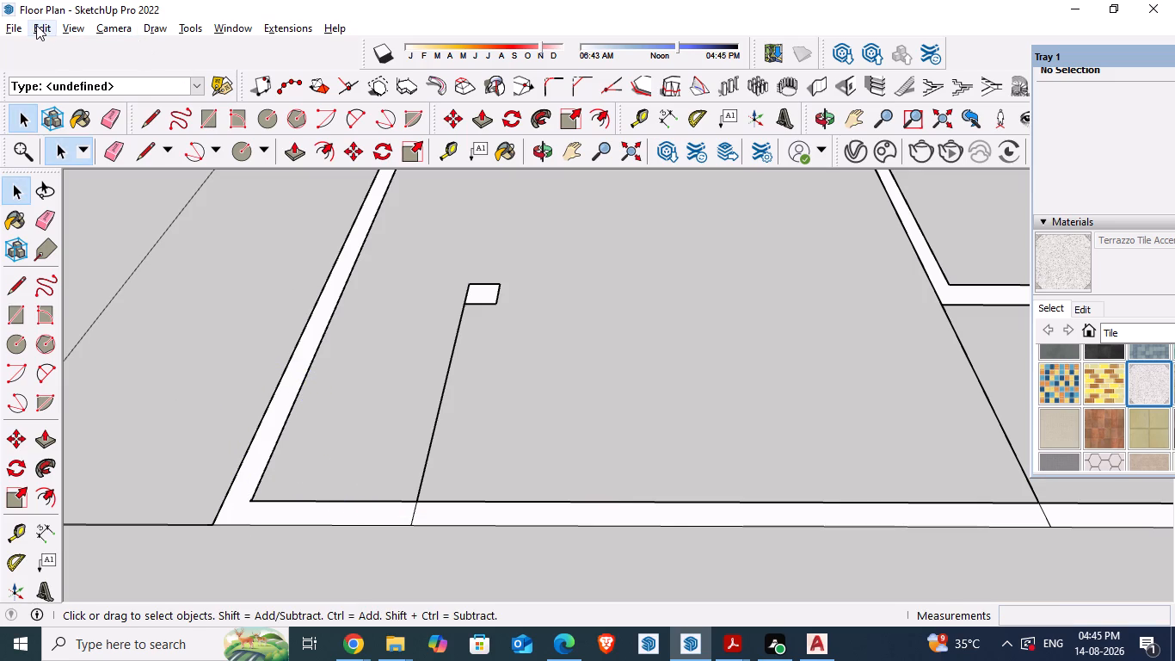
Unhide all hidden geometry in the model to bring back the boundary wall.
left_click(65, 31)
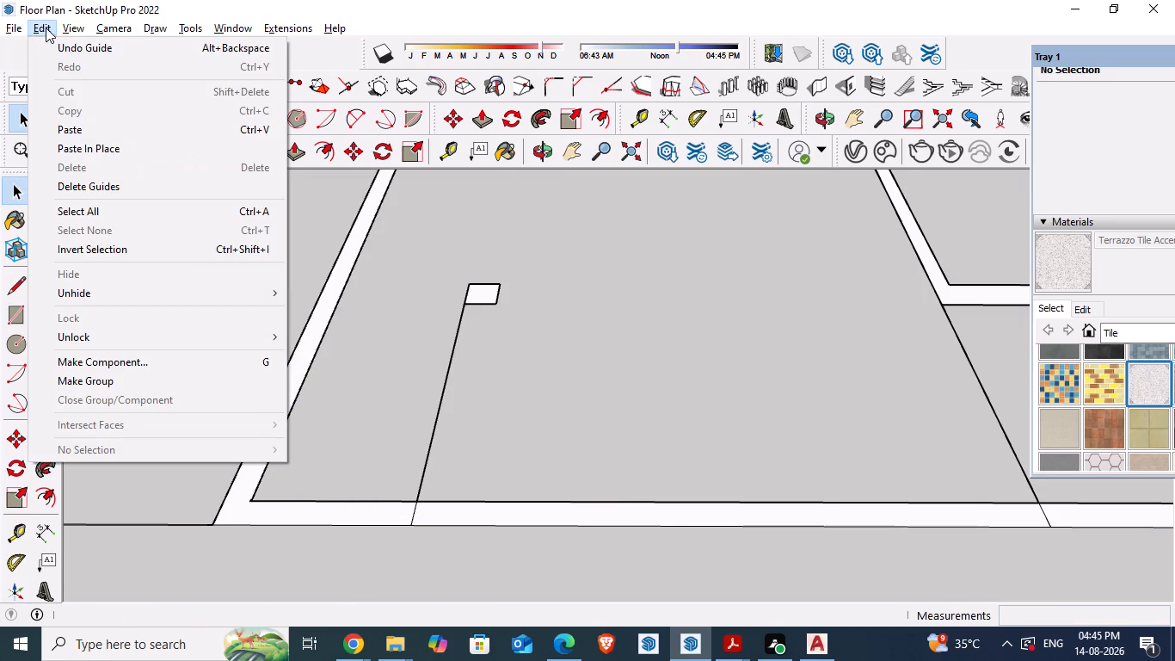
left_click(66, 295)
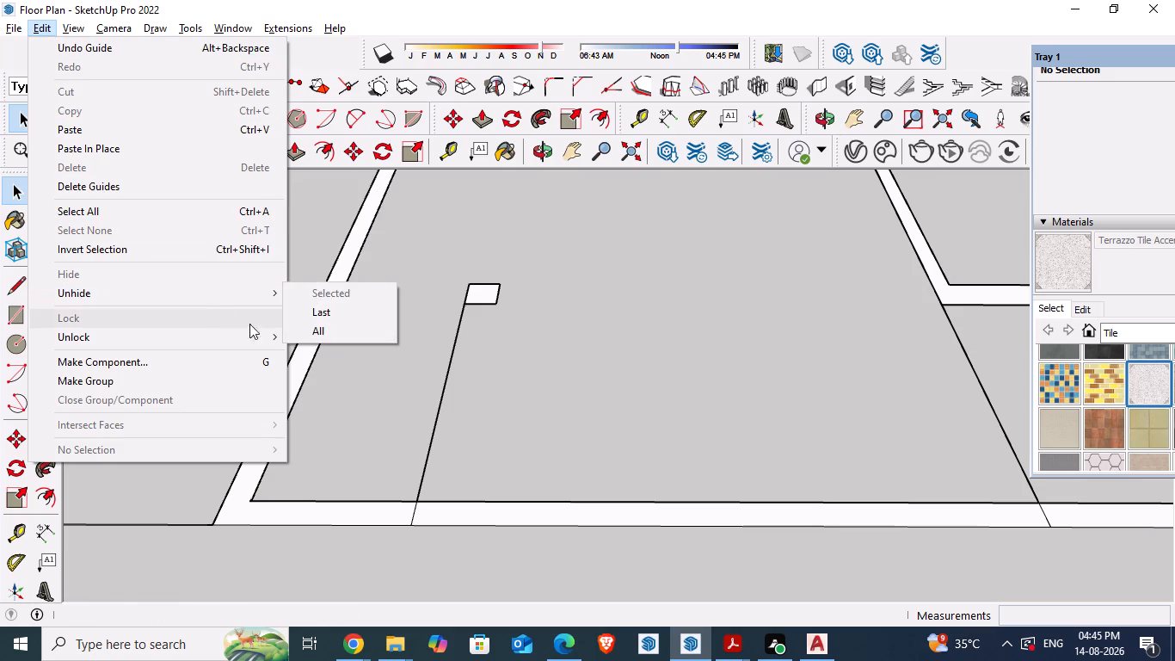
left_click(315, 327)
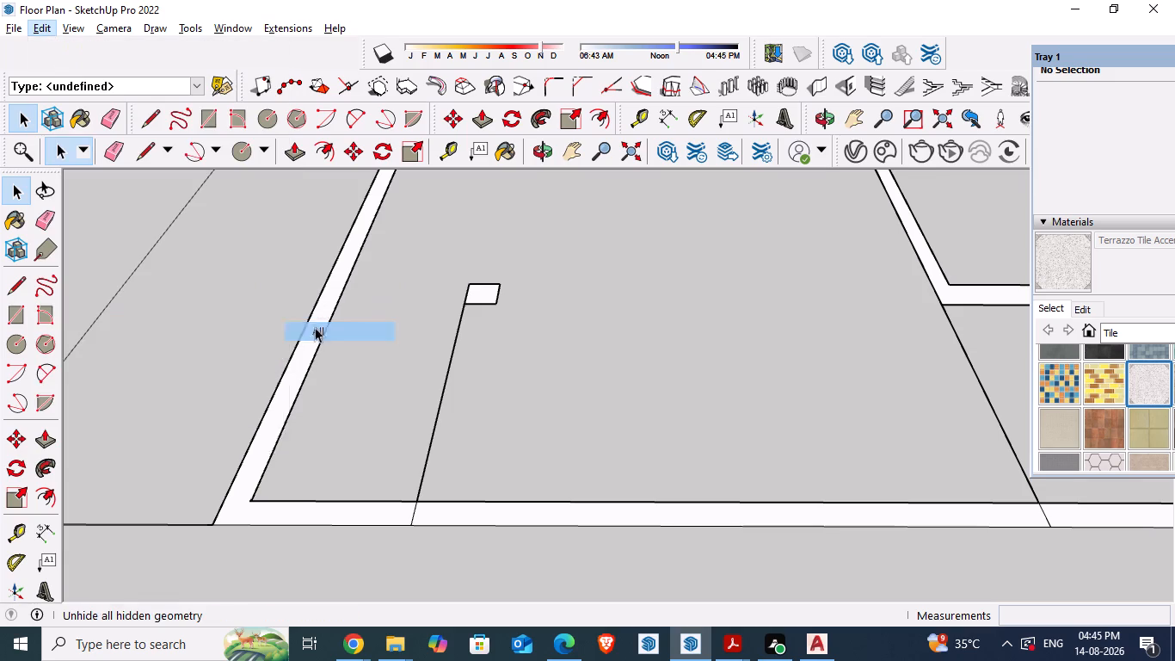
Build a right-aligned wall group 6" thick, 3' high and 3' long along the front boundary, from the parking-side wall's end to the column line.
scroll(296, 508, "up", 3)
scroll(361, 358, "down", 5)
scroll(358, 450, "up", 2)
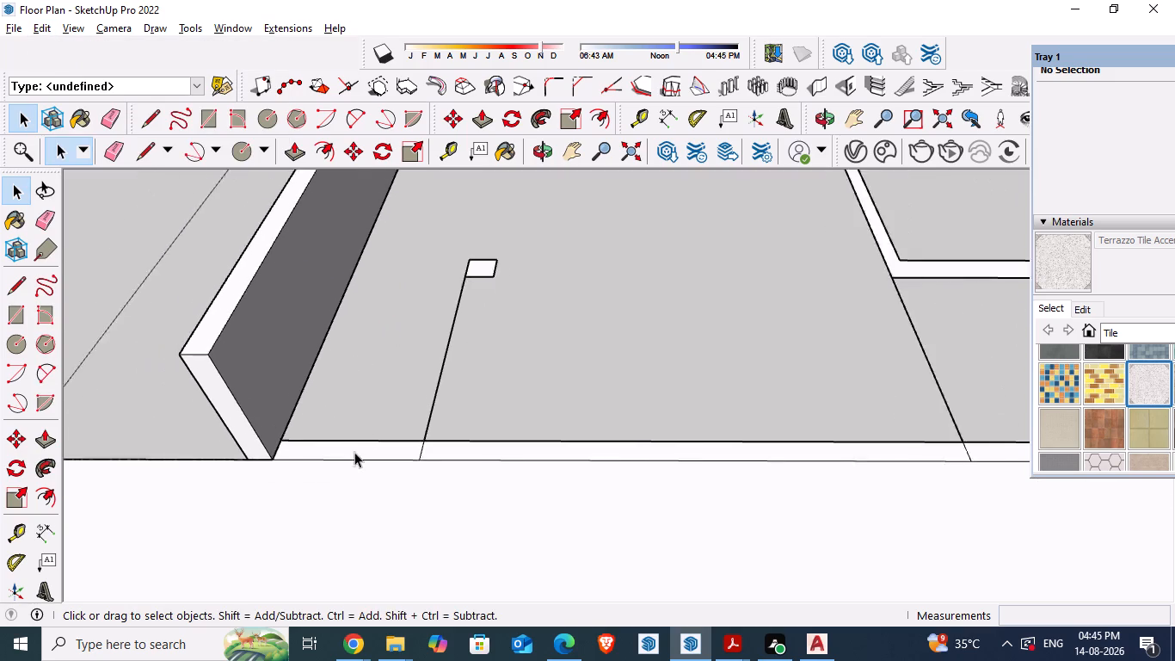
scroll(354, 452, "up", 3)
double_click(826, 94)
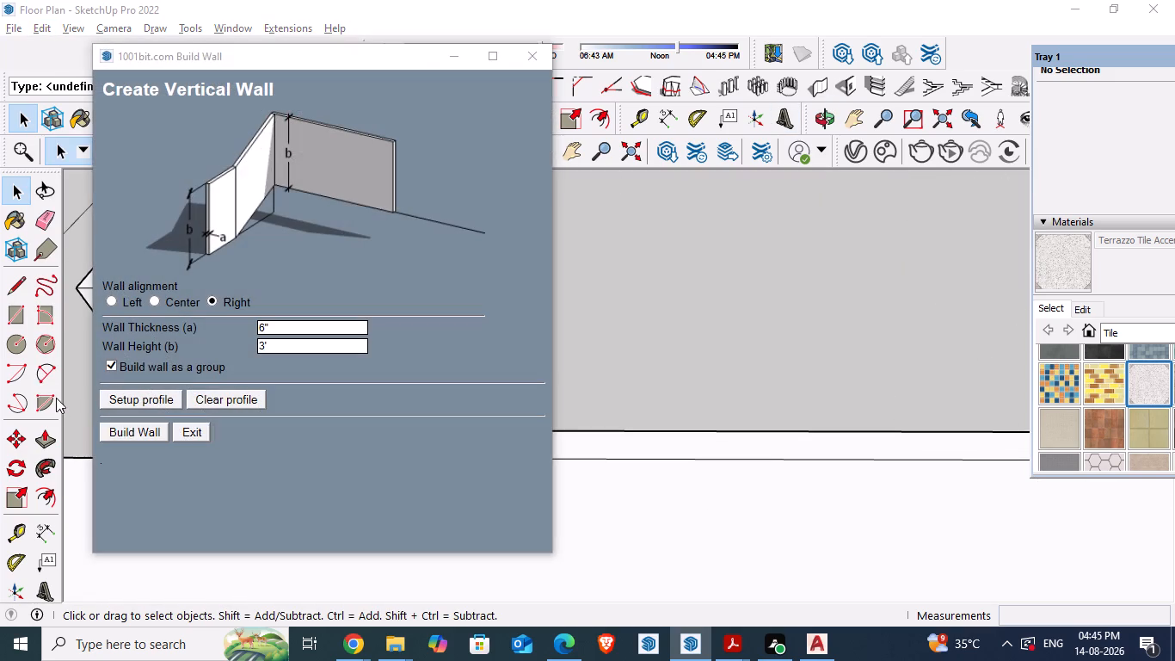
left_click(120, 429)
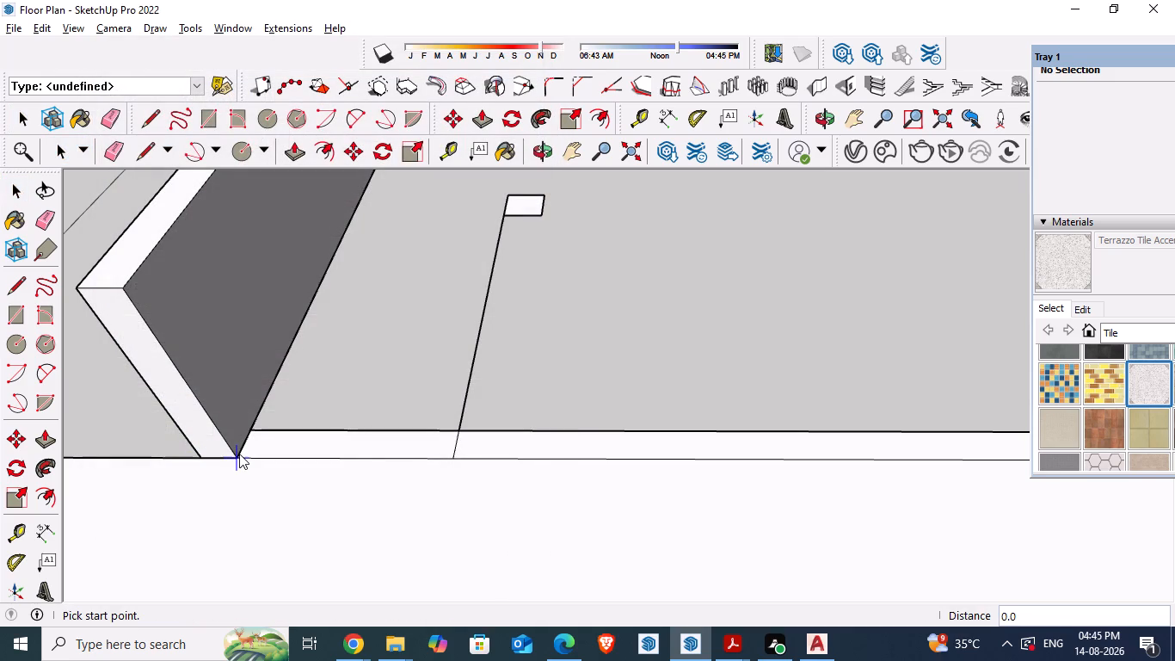
left_click(239, 454)
double_click(446, 459)
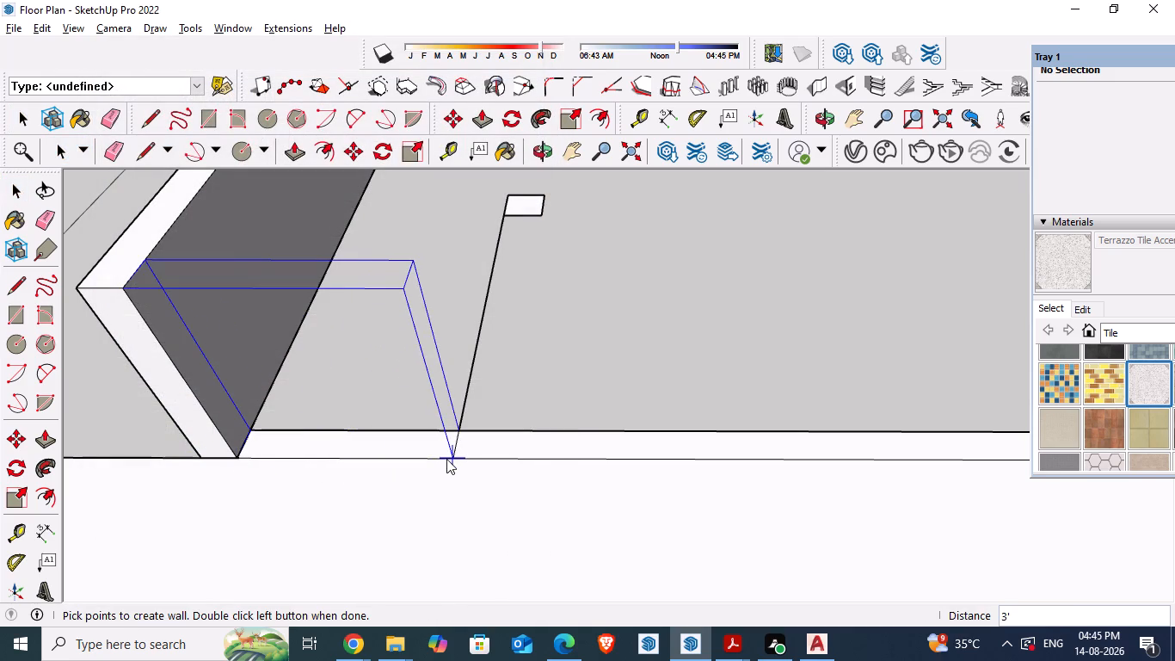
Examine the rest of the front boundary up to the opposite side wall against the PDF ground floor plan.
scroll(200, 337, "down", 7)
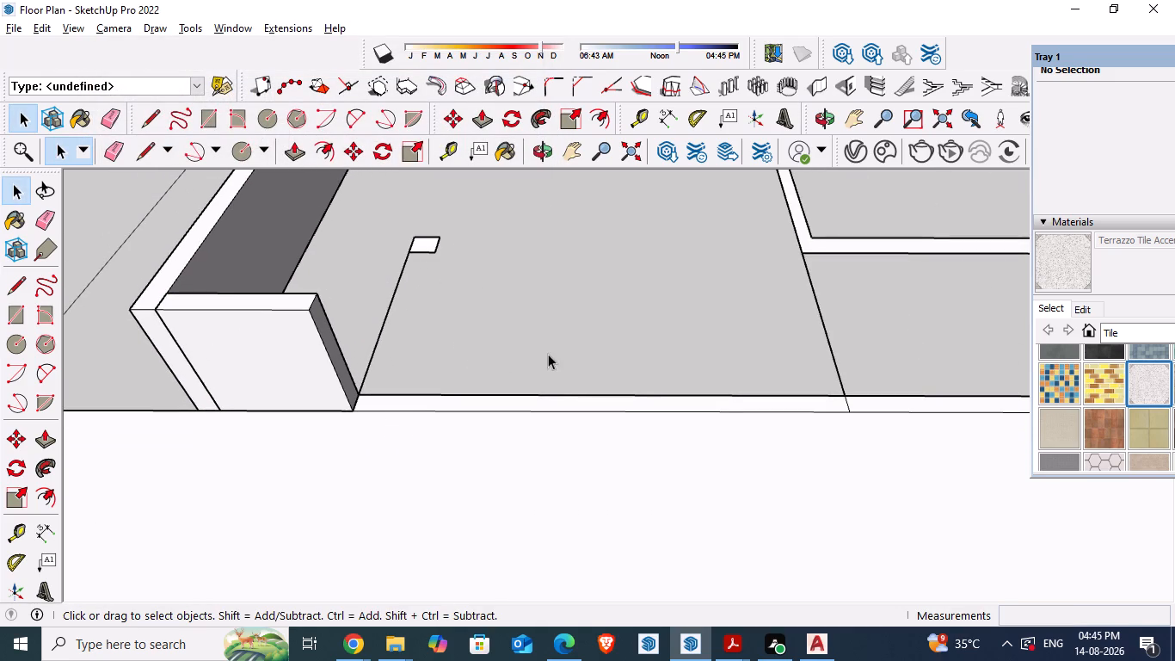
middle_click_drag(546, 354, 484, 322)
scroll(308, 279, "down", 10)
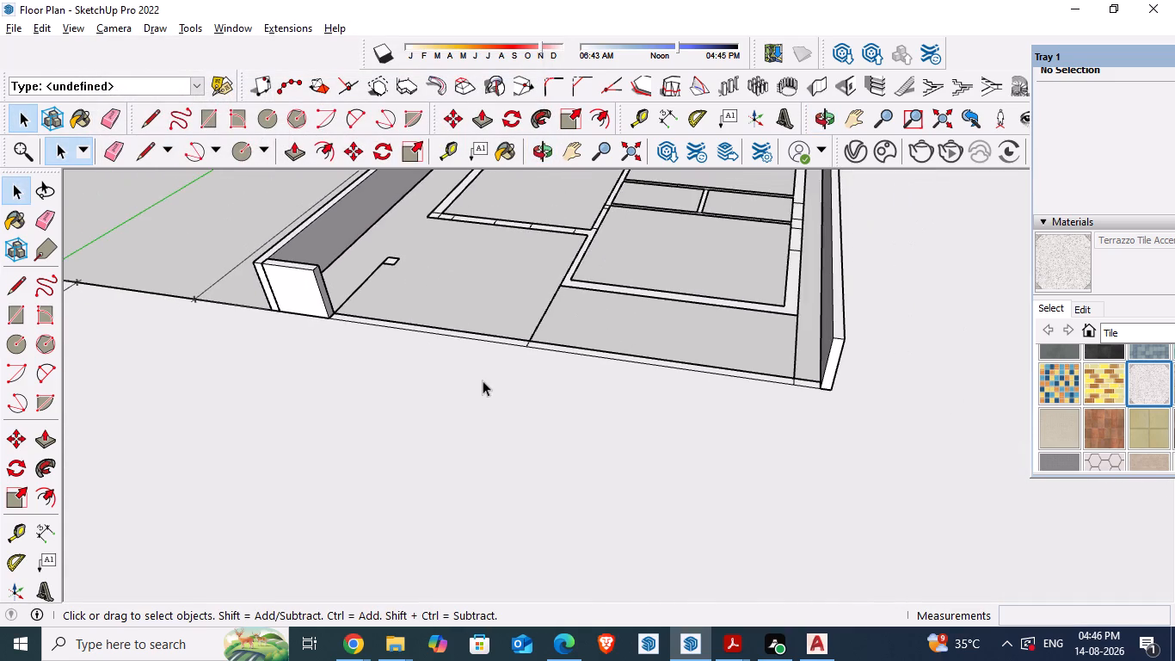
middle_click_drag(498, 387, 552, 475)
scroll(685, 427, "up", 5)
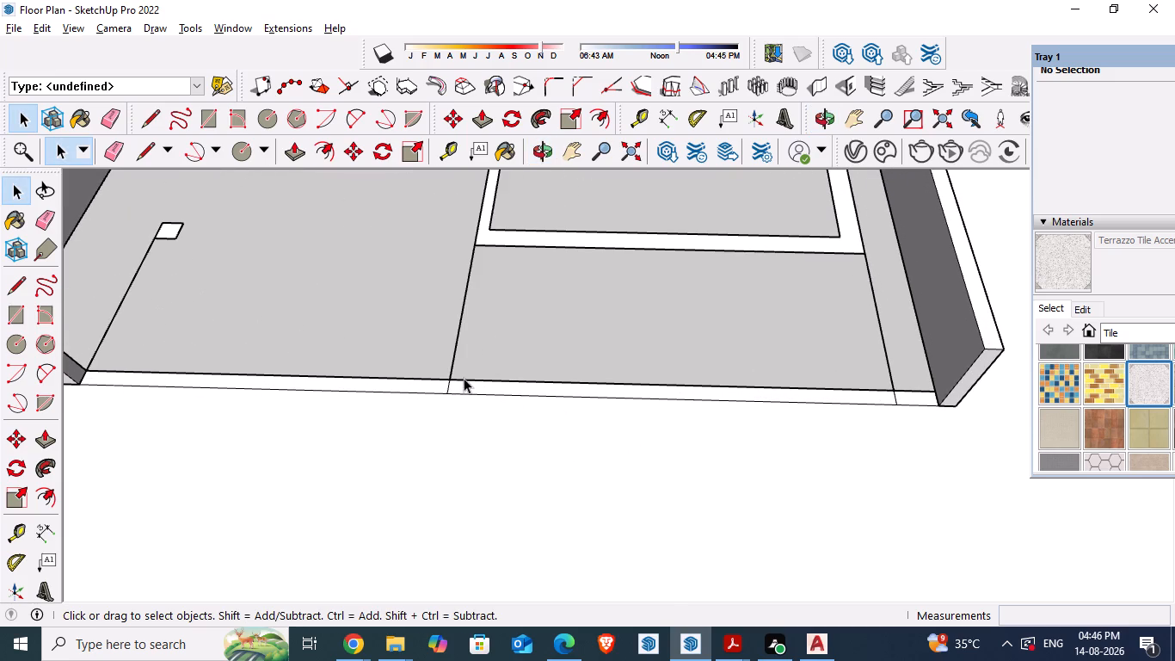
key("alt+Tab")
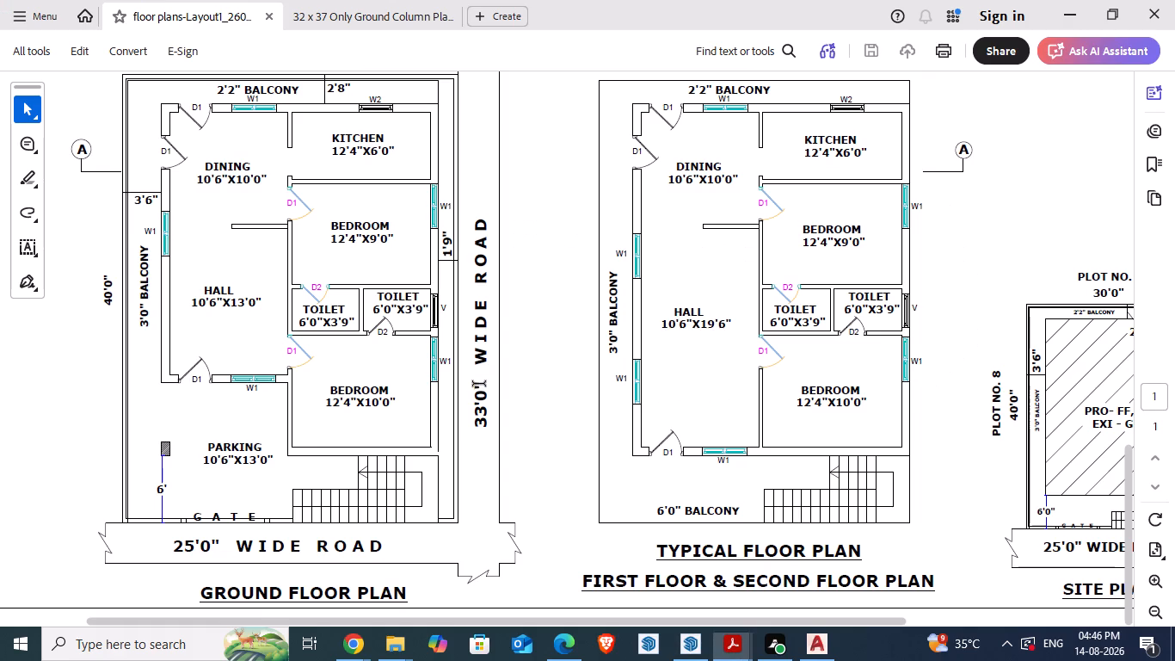
key("alt+Tab")
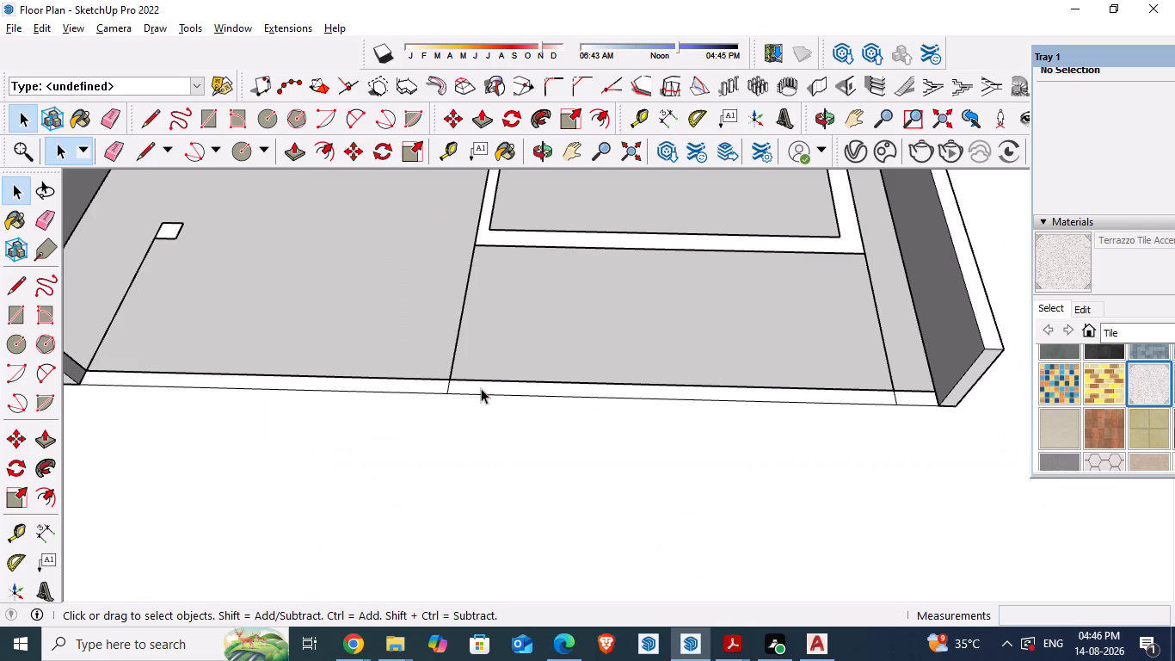
Hide the boundary wall group together with the short front wall group.
scroll(503, 405, "down", 11)
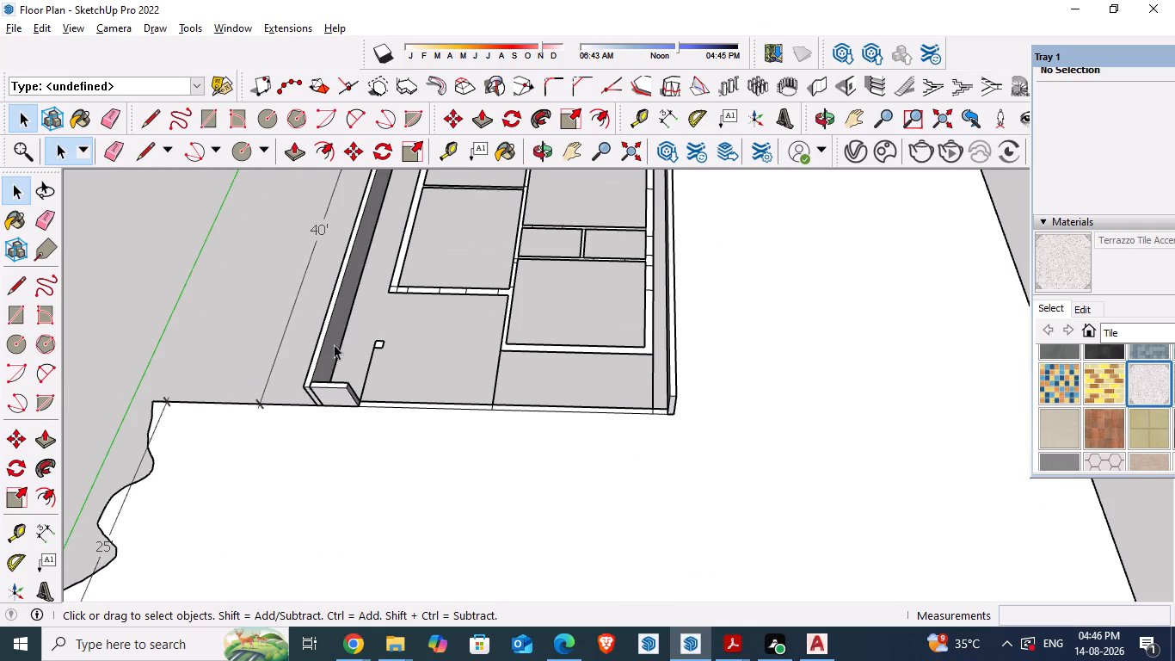
middle_click_drag(335, 376, 381, 213)
scroll(338, 349, "up", 5)
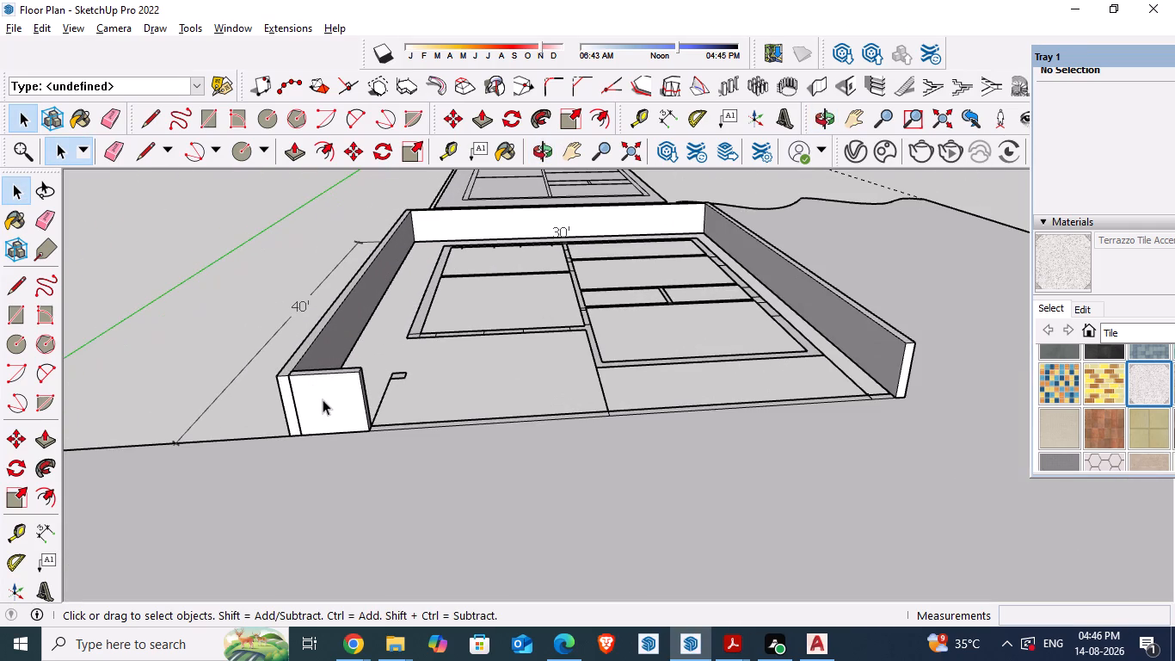
left_click(323, 399)
left_click(329, 312, "shift")
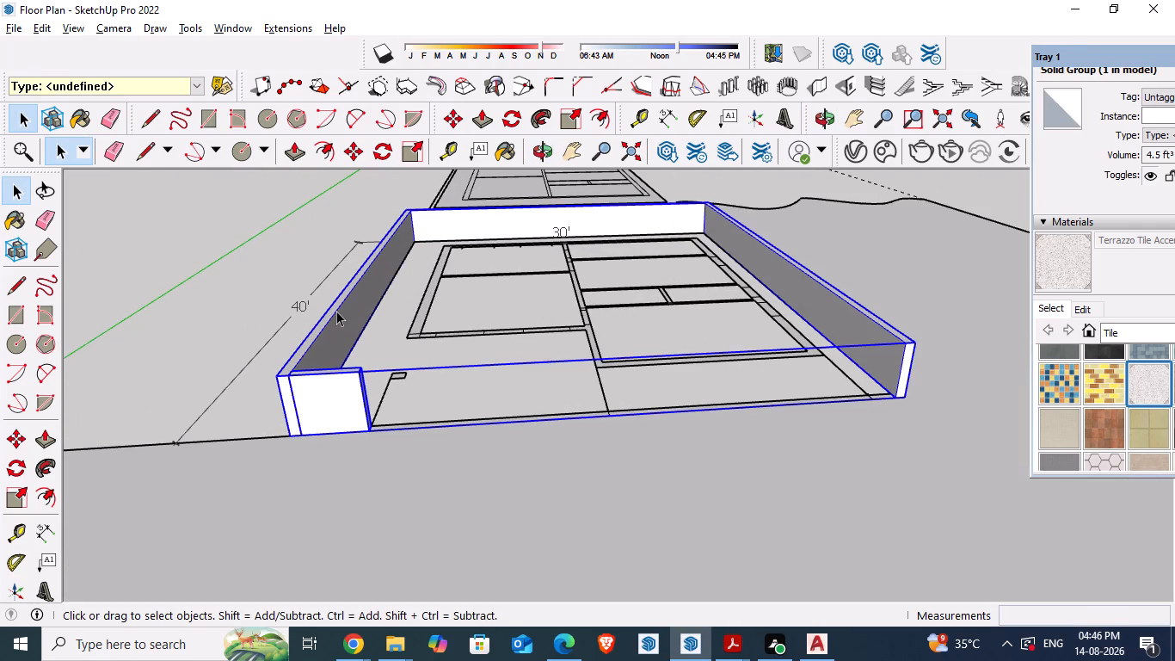
right_click(335, 304)
left_click(370, 311)
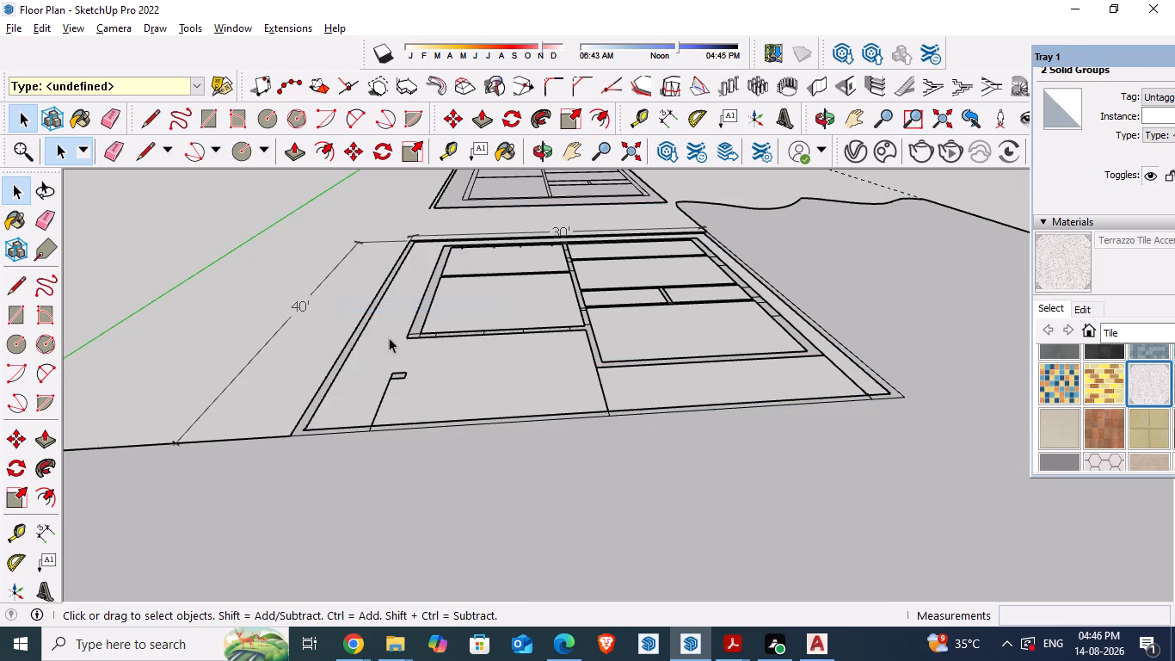
Measure the width of the square column outline in the parking area using the Dimension tool, without placing a dimension.
middle_click_drag(551, 357, 533, 449)
scroll(397, 312, "down", 3)
scroll(386, 509, "up", 5)
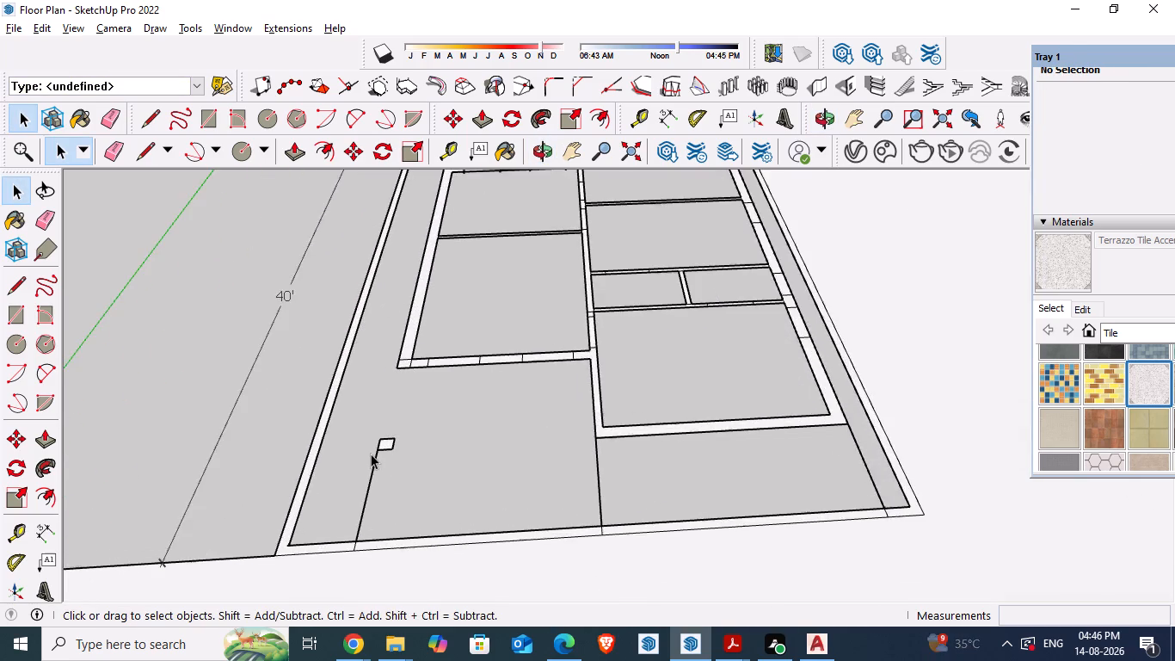
scroll(372, 453, "up", 6)
left_click(397, 433)
scroll(397, 436, "up", 2)
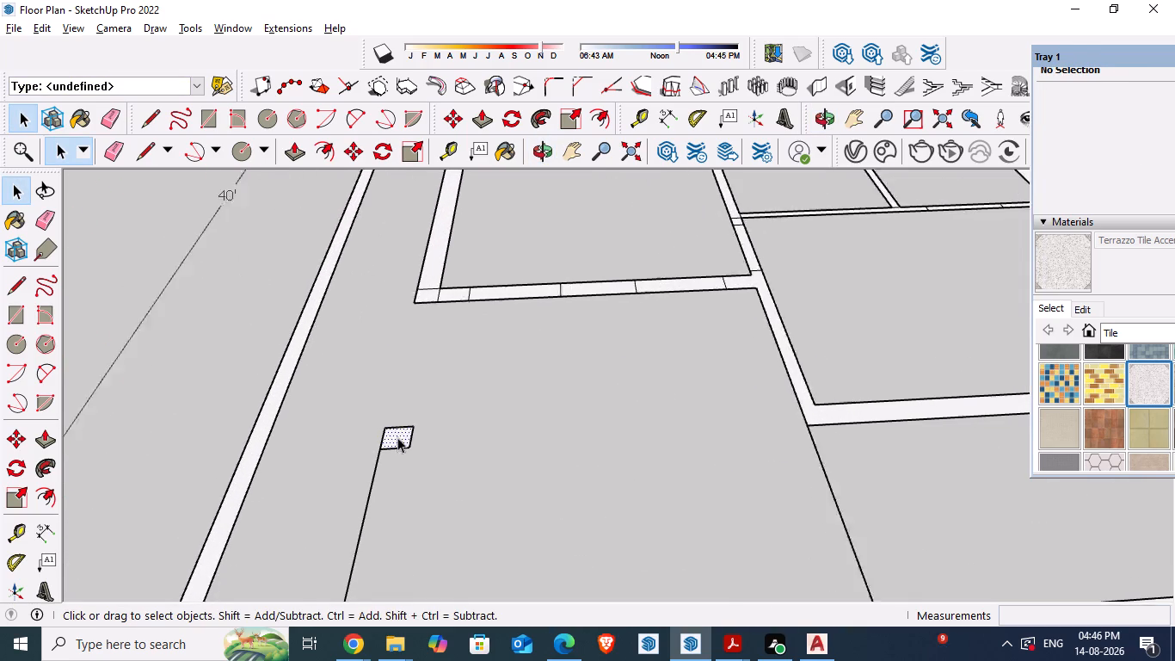
scroll(397, 437, "up", 7)
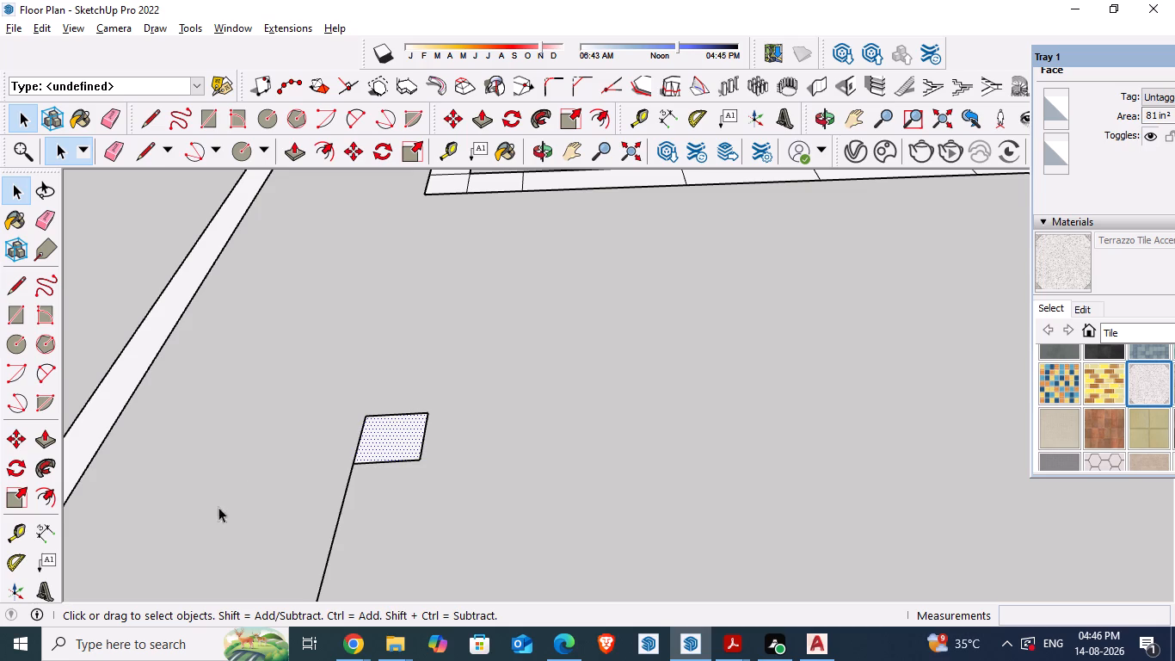
left_click(40, 528)
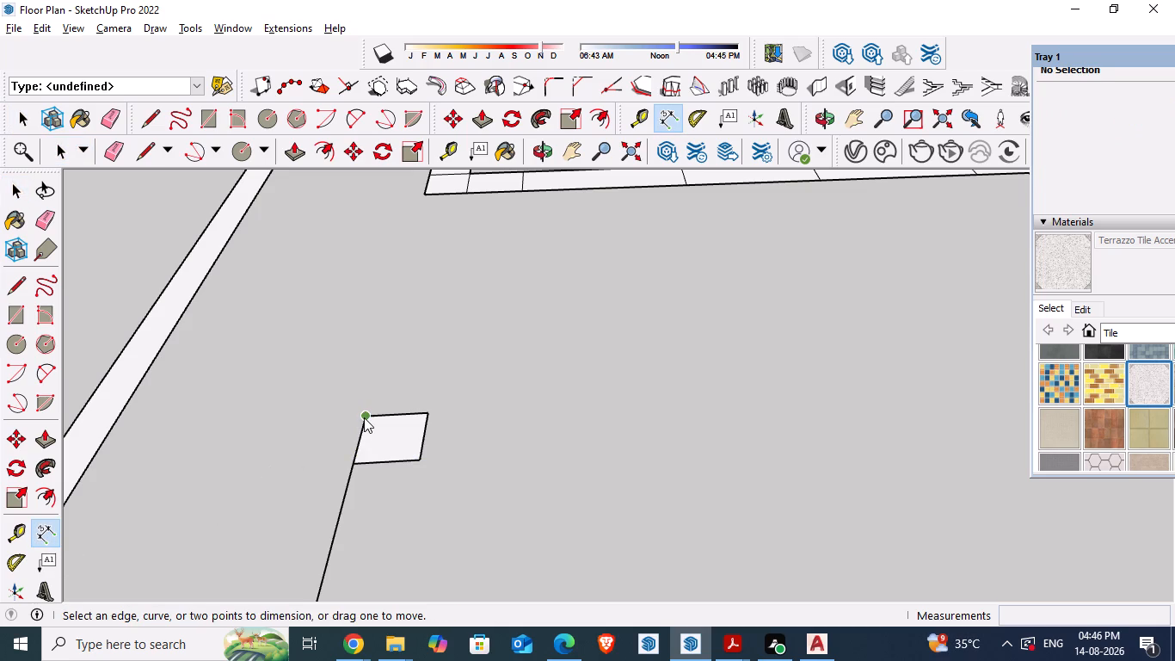
left_click(364, 417)
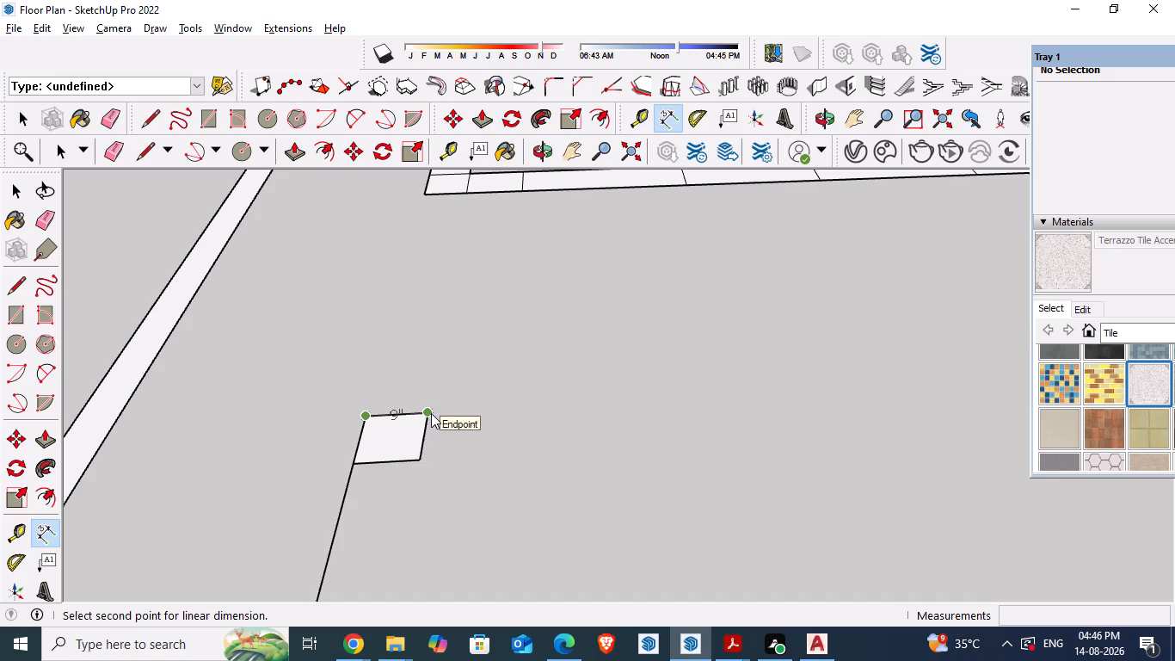
key("space")
Build a right-aligned wall group 9" thick and 10' high over the square column outline in the parking area.
left_click(819, 83)
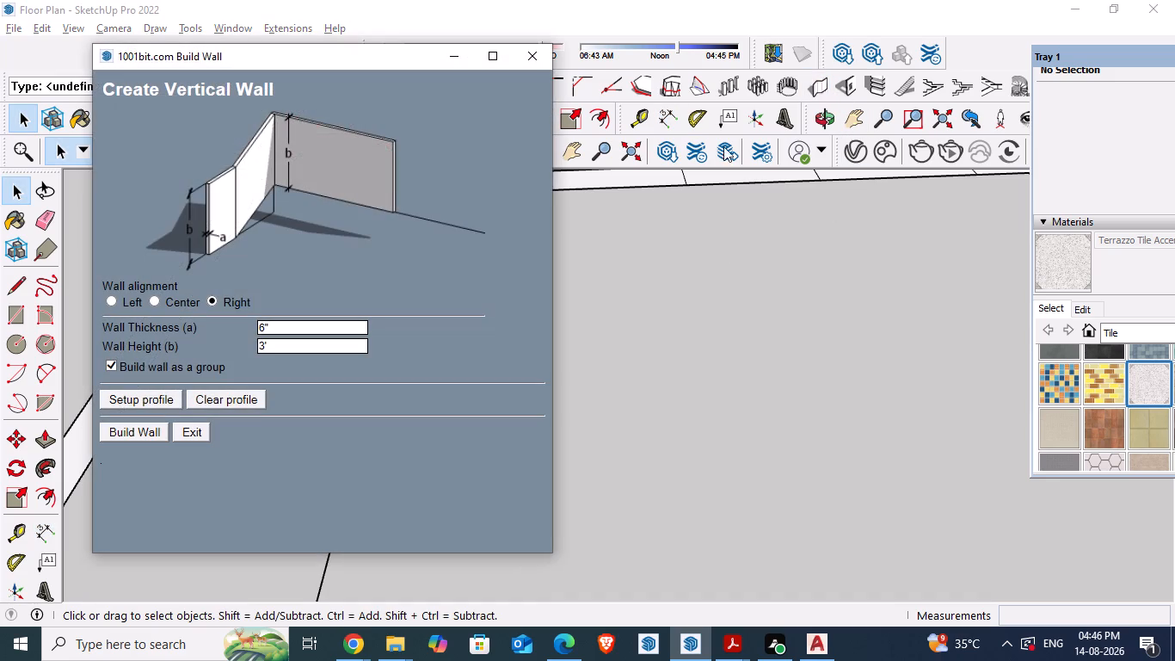
left_click_drag(287, 330, 219, 326)
key("9")
key("shift+quotedbl")
left_click_drag(279, 341, 256, 340)
left_click_drag(256, 340, 241, 341)
type("10'")
key("Return")
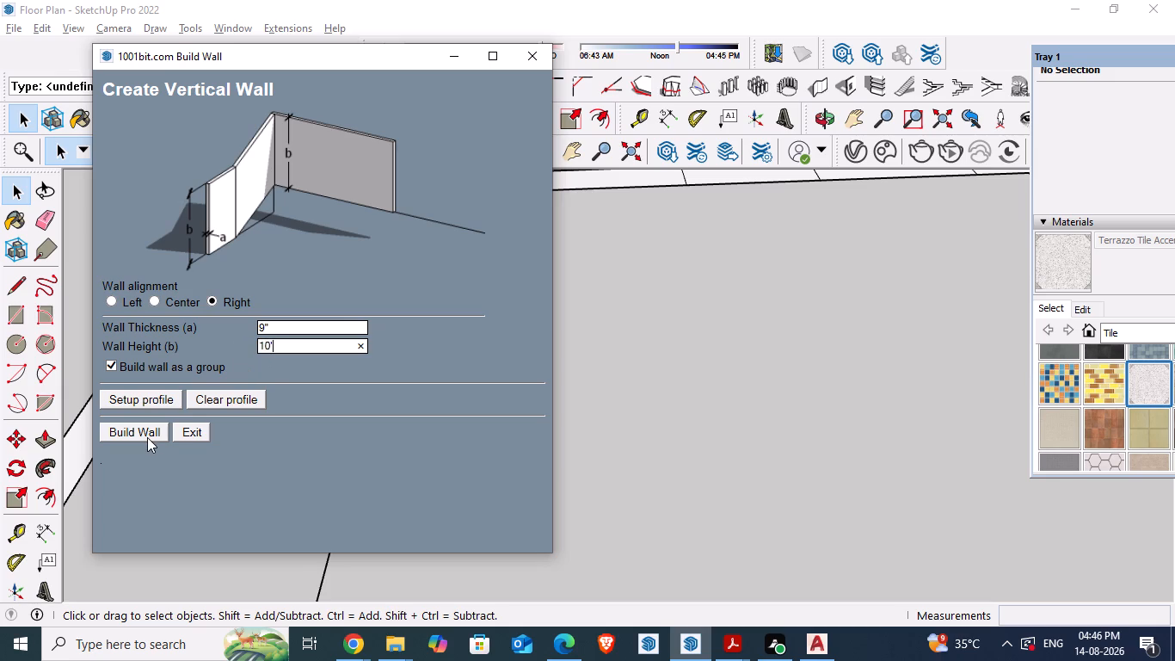
left_click(145, 436)
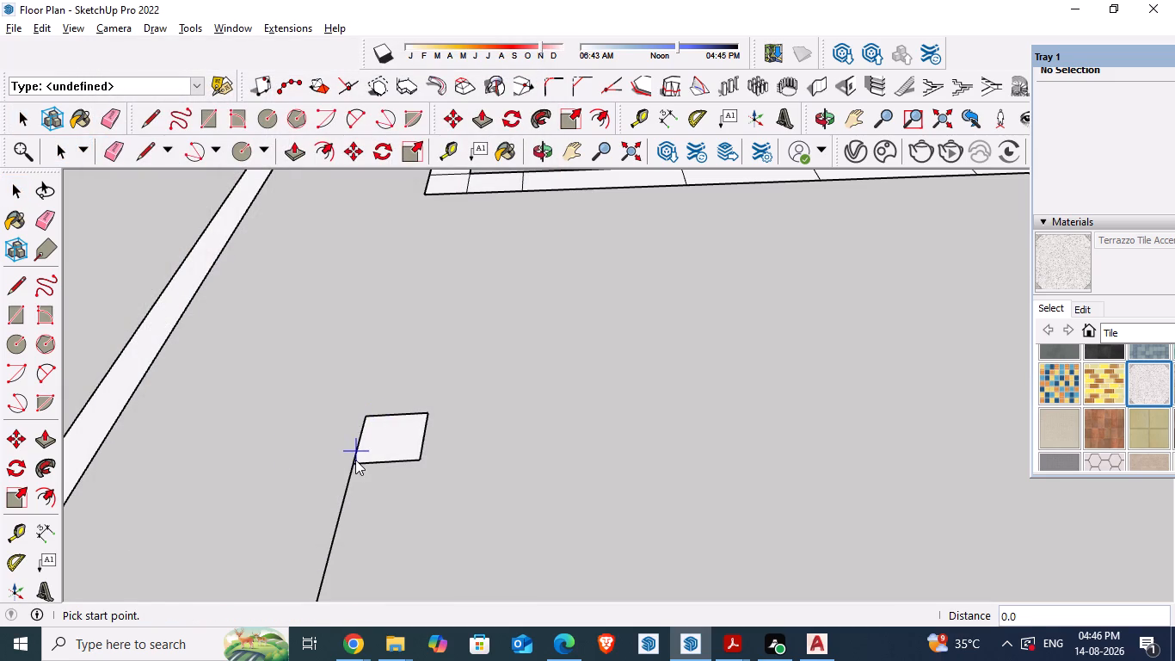
left_click(355, 460)
double_click(418, 456)
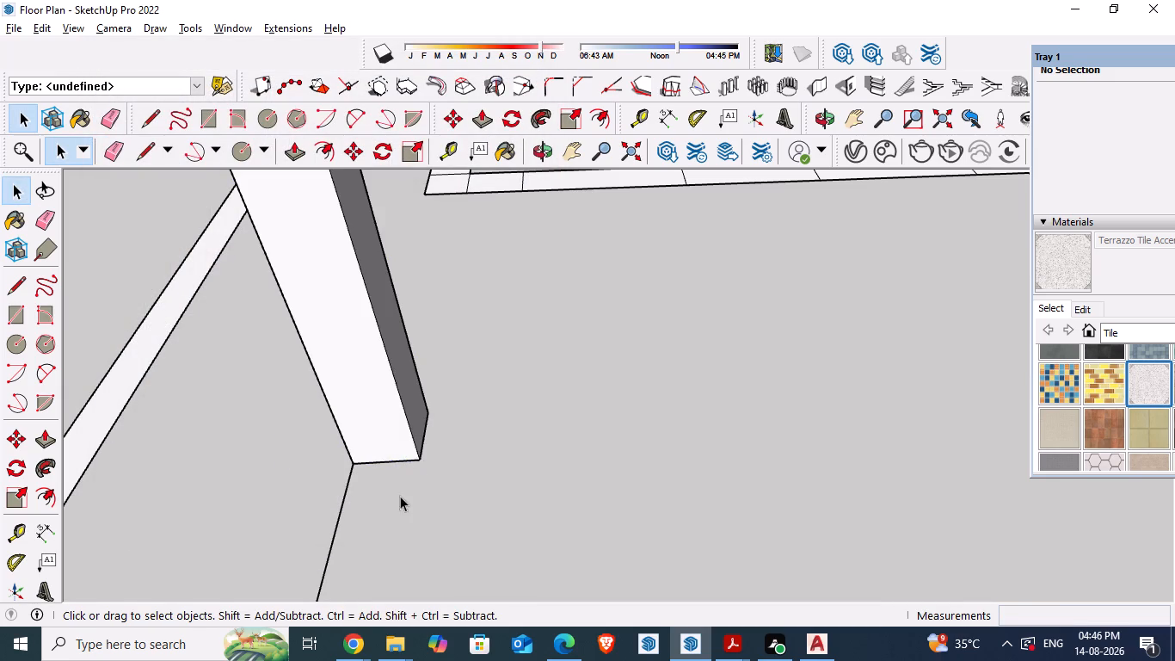
Hide the 10' high column group in the parking area and save the model.
scroll(409, 500, "down", 9)
middle_click_drag(484, 466, 489, 537)
scroll(467, 503, "down", 2)
left_click(409, 491)
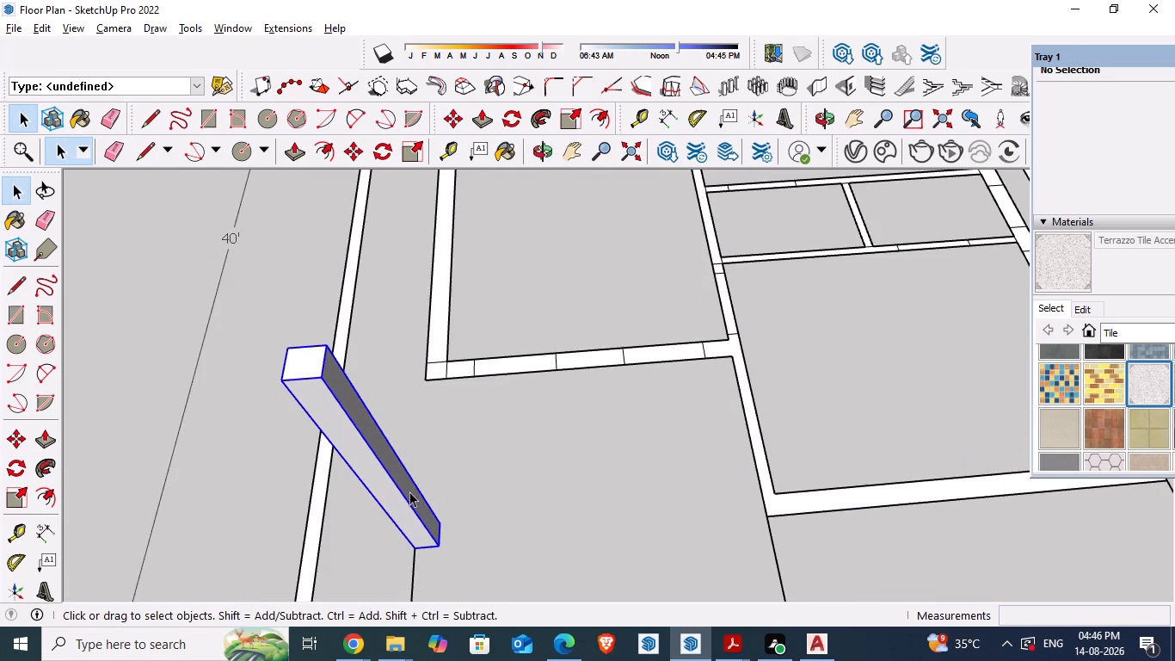
right_click(409, 491)
left_click(455, 171)
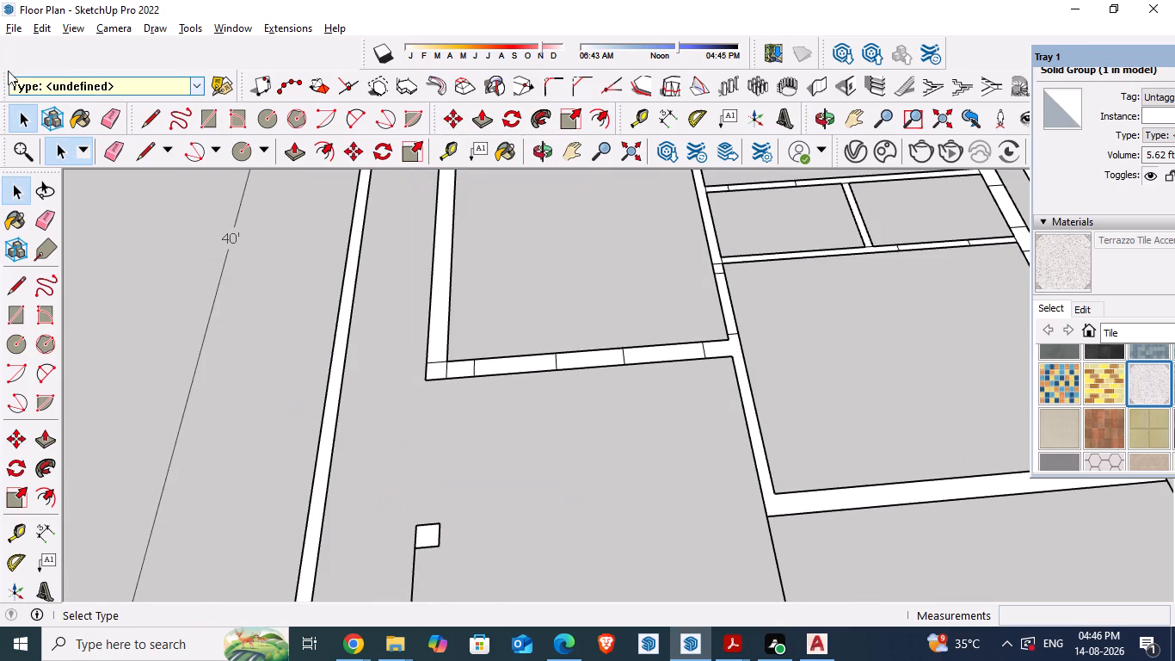
key("ctrl+s")
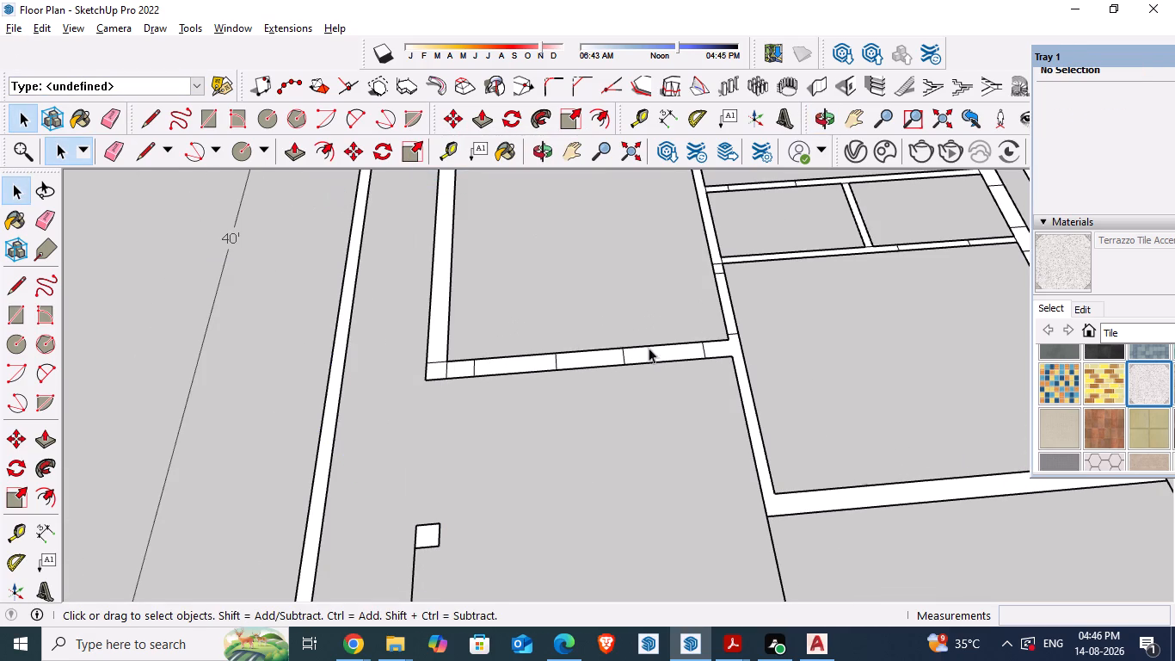
Examine the house wall outlines from the parking area through to the interior rooms and the far exterior wall.
scroll(655, 368, "down", 5)
middle_click_drag(585, 466, 584, 510)
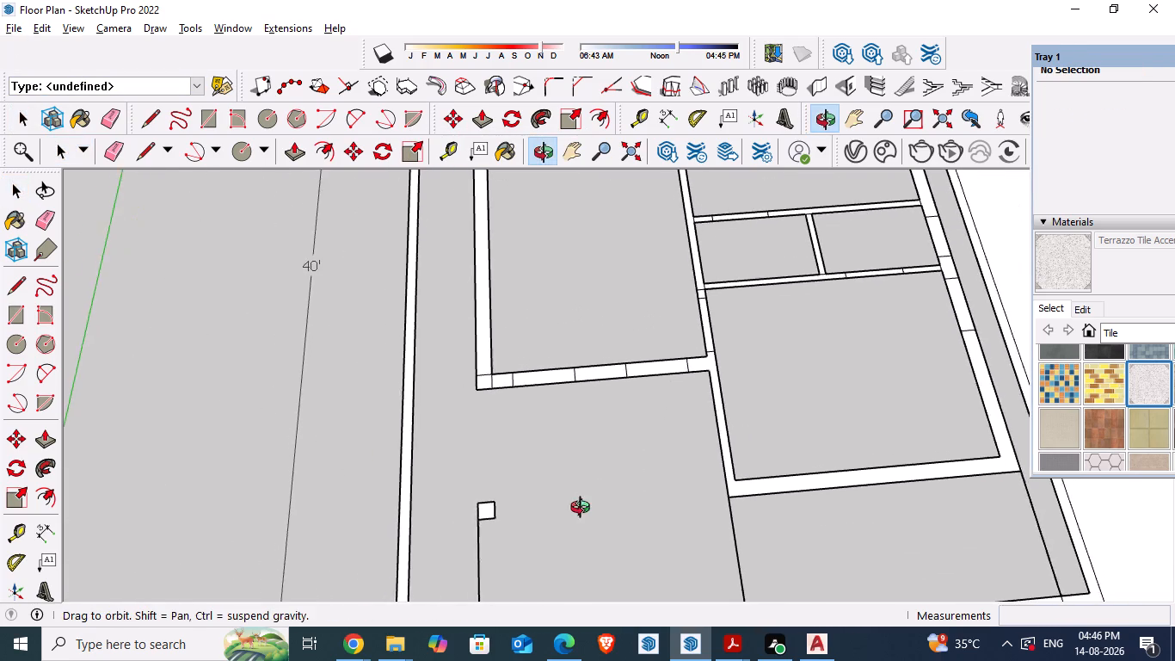
middle_click_drag(584, 510, 591, 524)
scroll(591, 524, "down", 3)
scroll(754, 470, "up", 9)
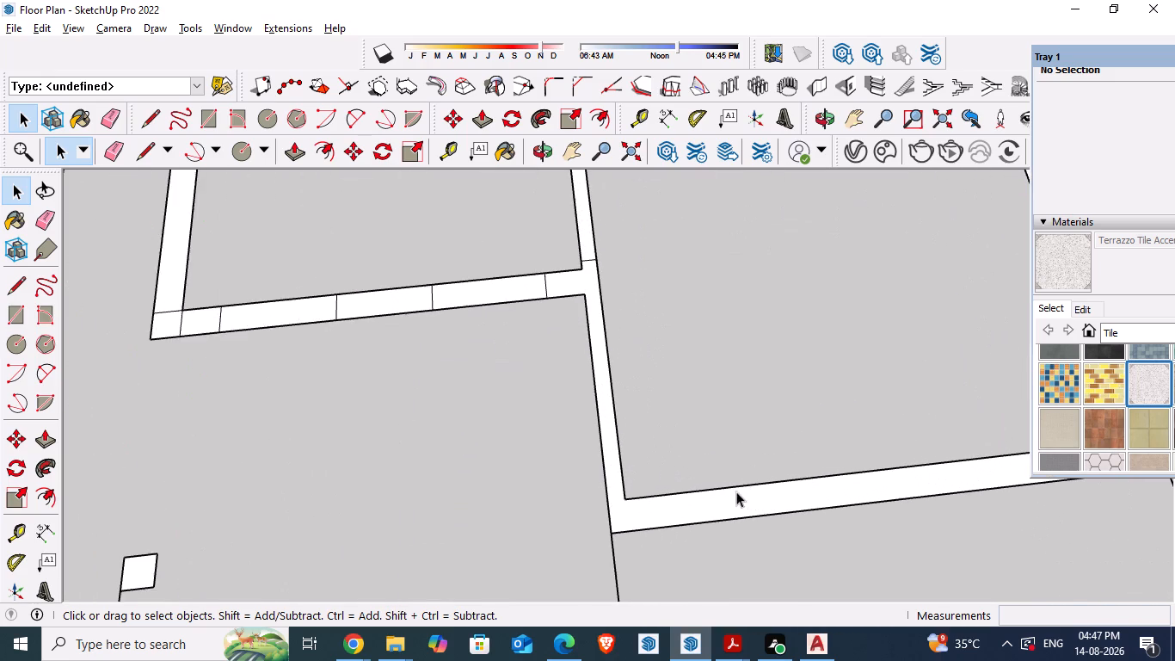
scroll(581, 346, "up", 4)
scroll(619, 349, "down", 3)
scroll(627, 355, "up", 1)
scroll(627, 355, "down", 2)
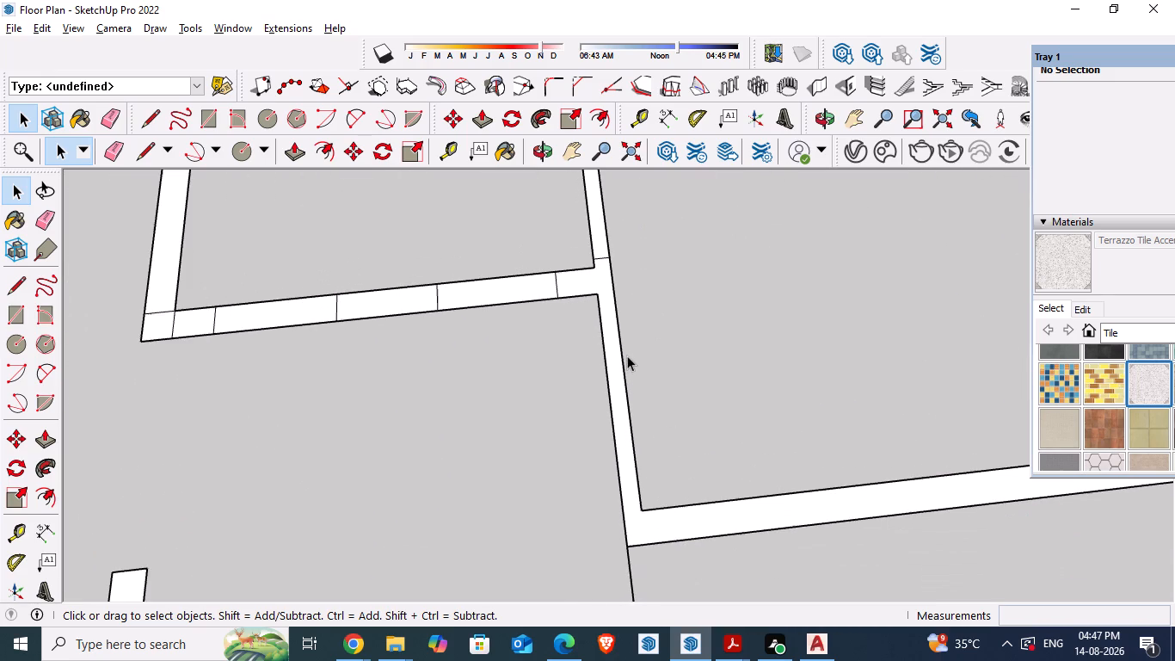
scroll(628, 359, "down", 5)
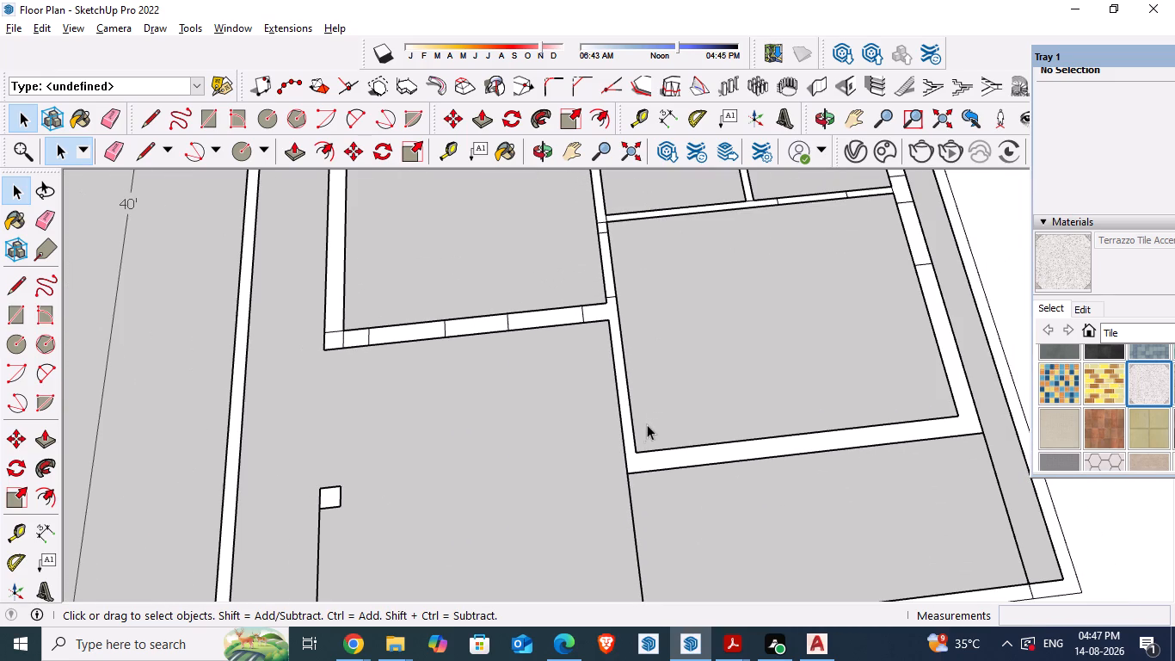
middle_click_drag(566, 473, 826, 399)
scroll(778, 401, "down", 4)
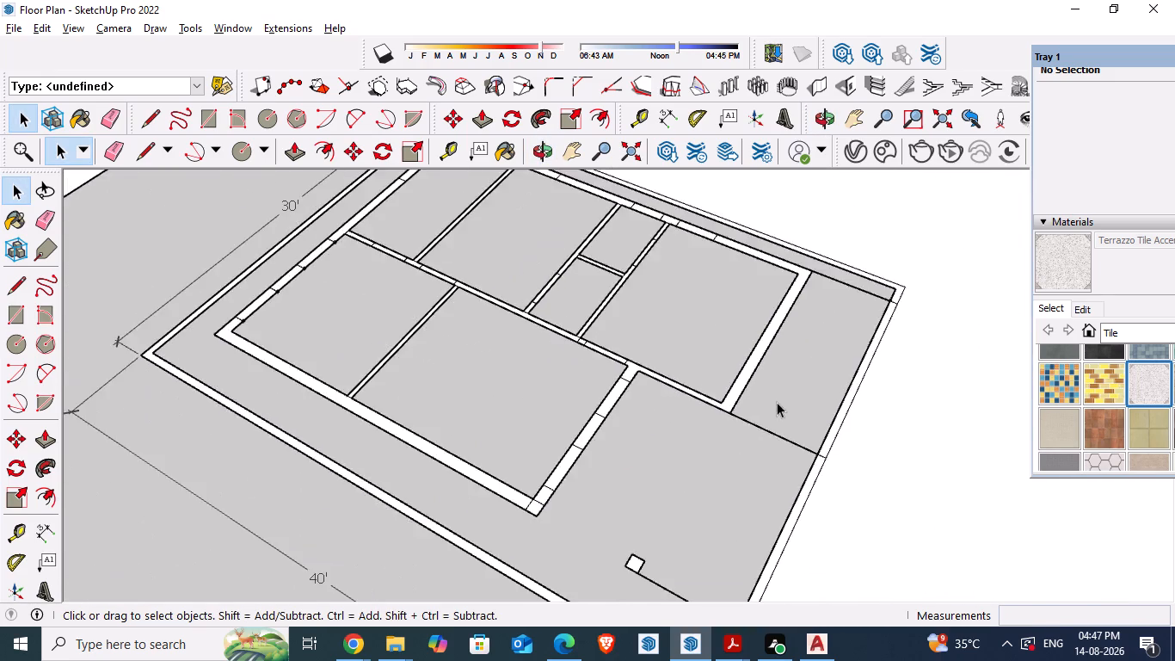
scroll(777, 402, "down", 5)
middle_click_drag(594, 509, 726, 552)
scroll(466, 388, "up", 8)
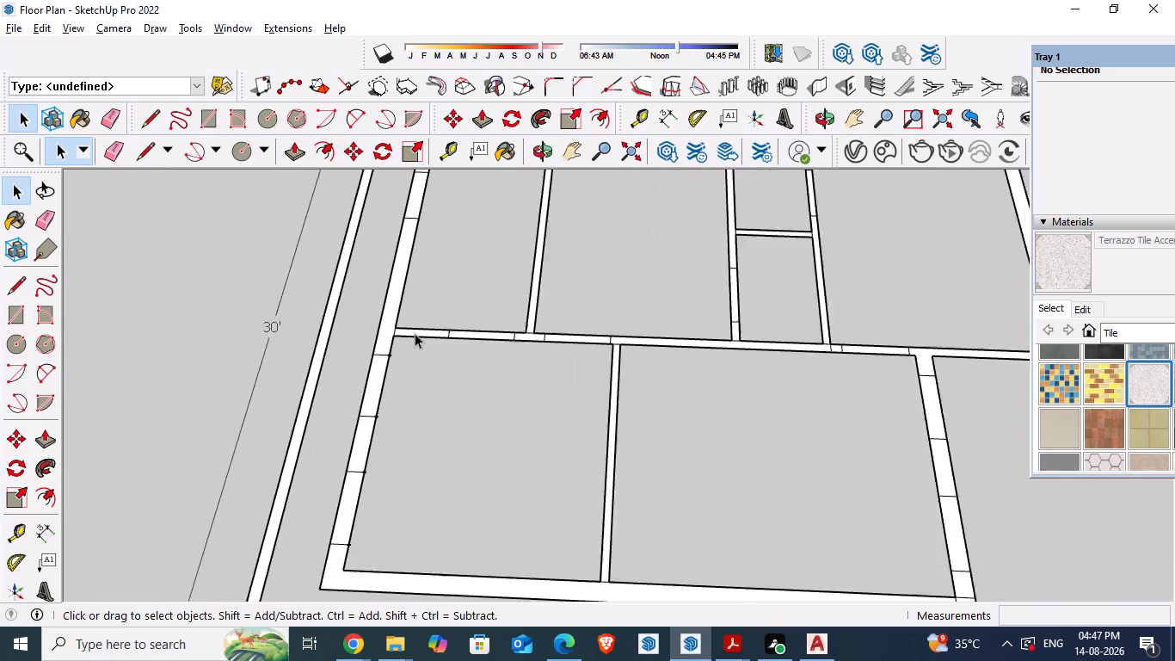
Measure the thickness of the long interior wall where it meets the exterior wall using the Dimension tool, without placing a dimension.
scroll(415, 333, "up", 12)
left_click(424, 337)
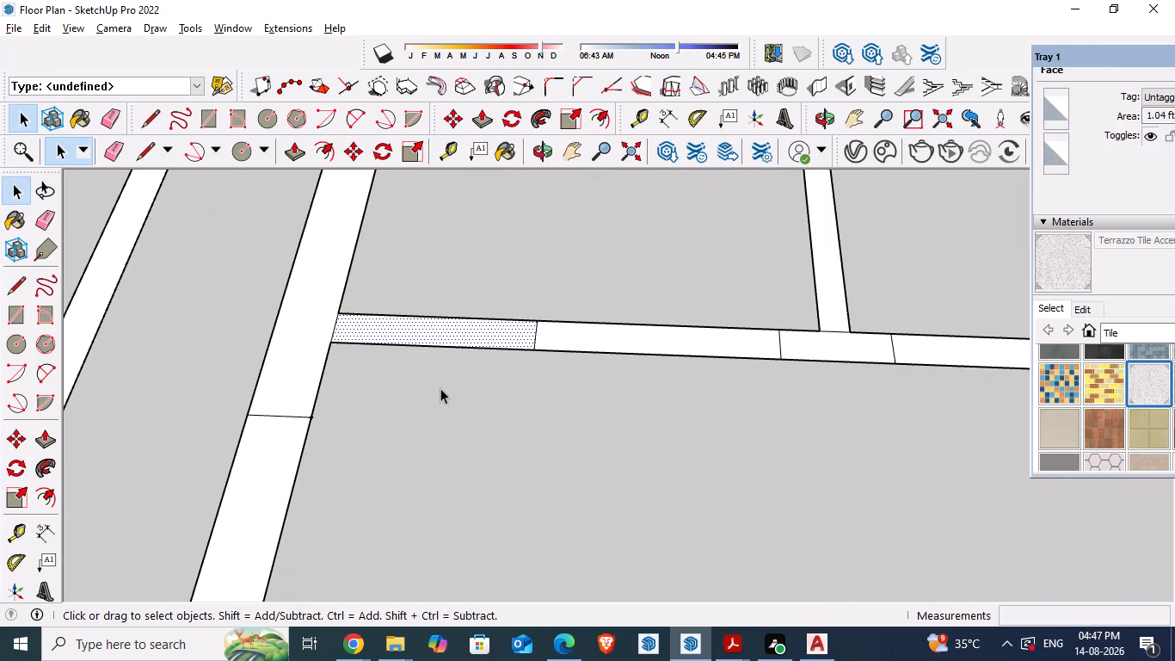
left_click(440, 389)
left_click(52, 525)
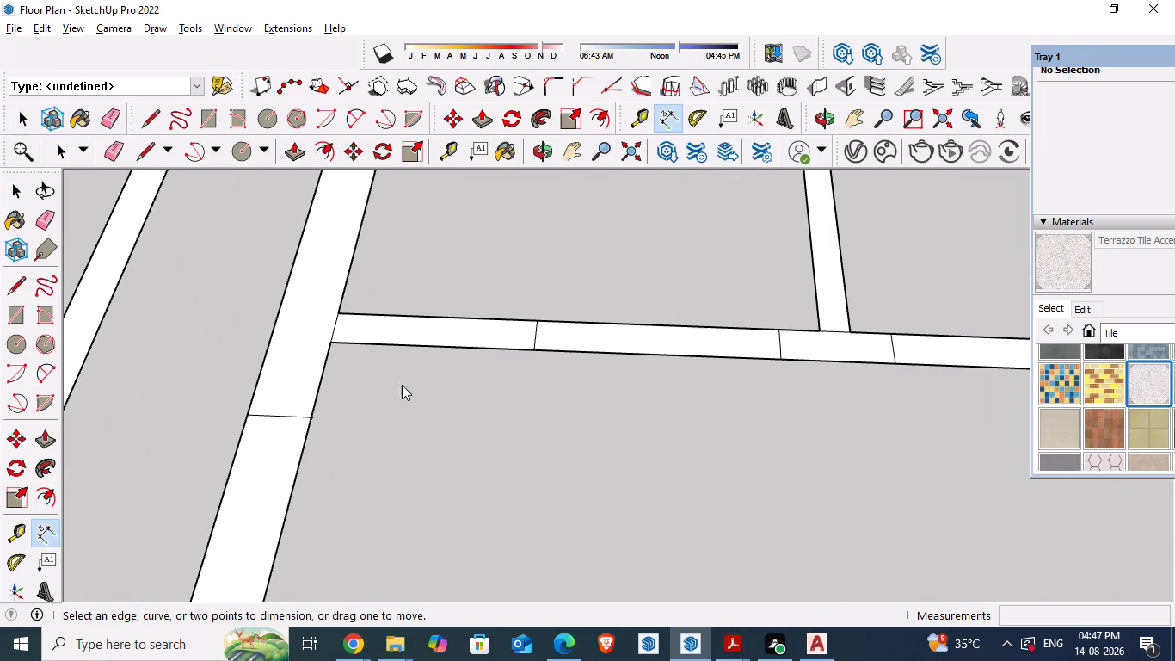
left_click(338, 315)
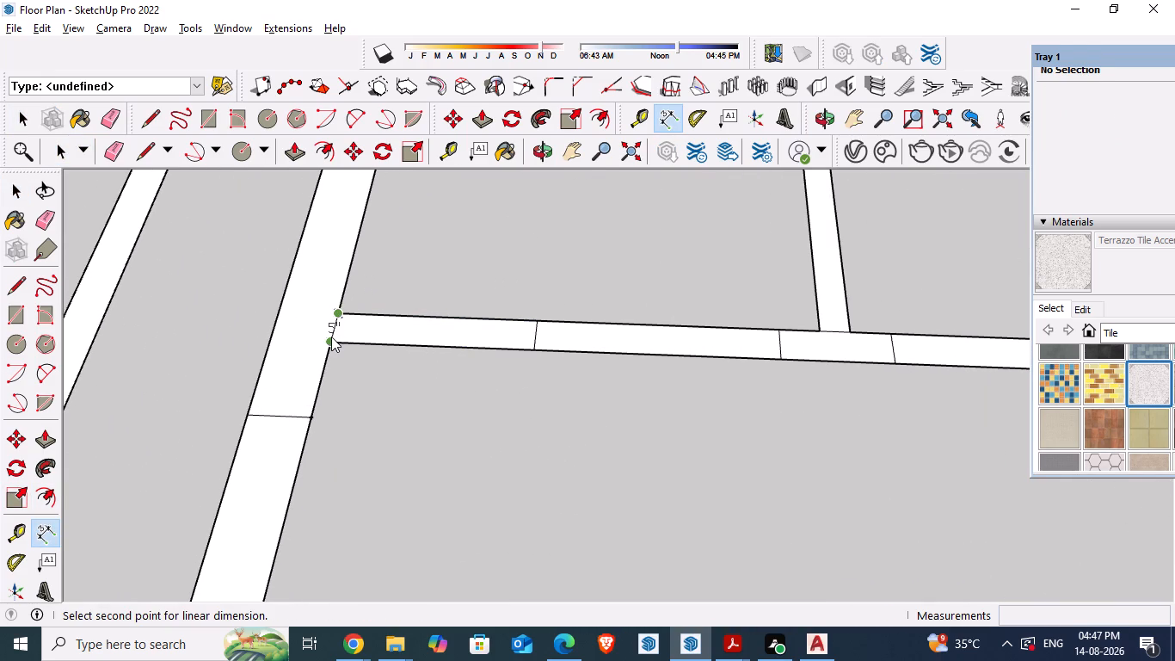
key("space")
left_click(443, 400)
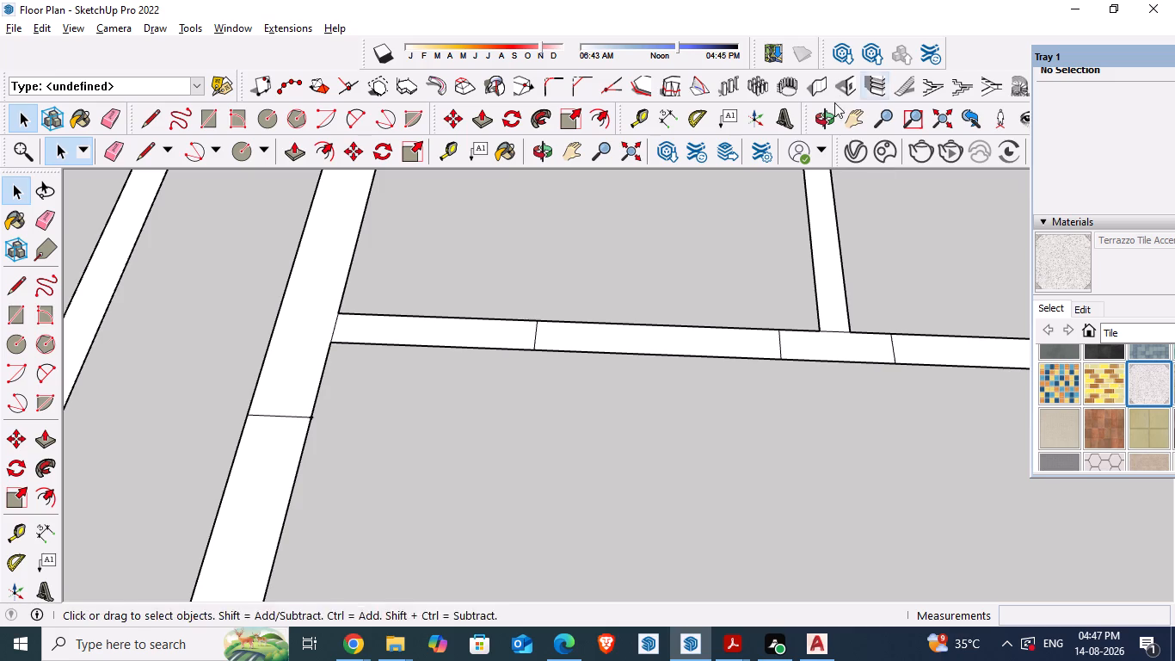
Build a right-aligned wall group 5" thick, 10' high and 2' 6" long on the long interior wall, from the exterior wall to the first opening mark.
left_click(811, 79)
left_click(274, 328)
left_click_drag(269, 324, 234, 319)
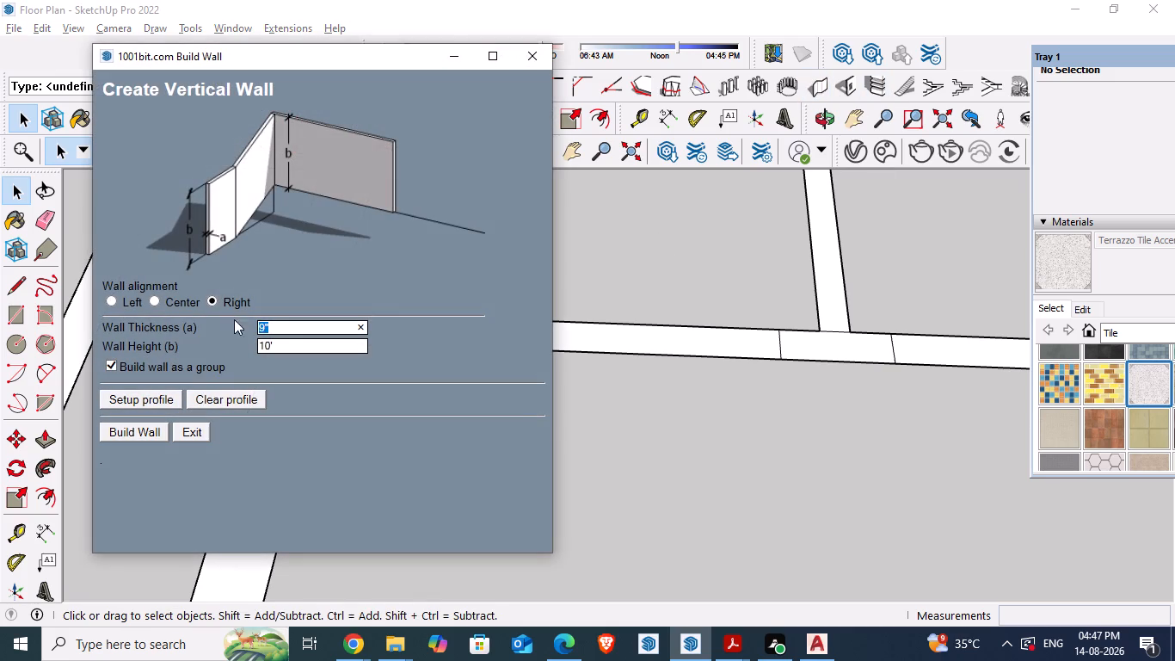
left_click_drag(234, 319, 212, 317)
key("5")
key("shift+quotedbl")
left_click(117, 430)
left_click(332, 340)
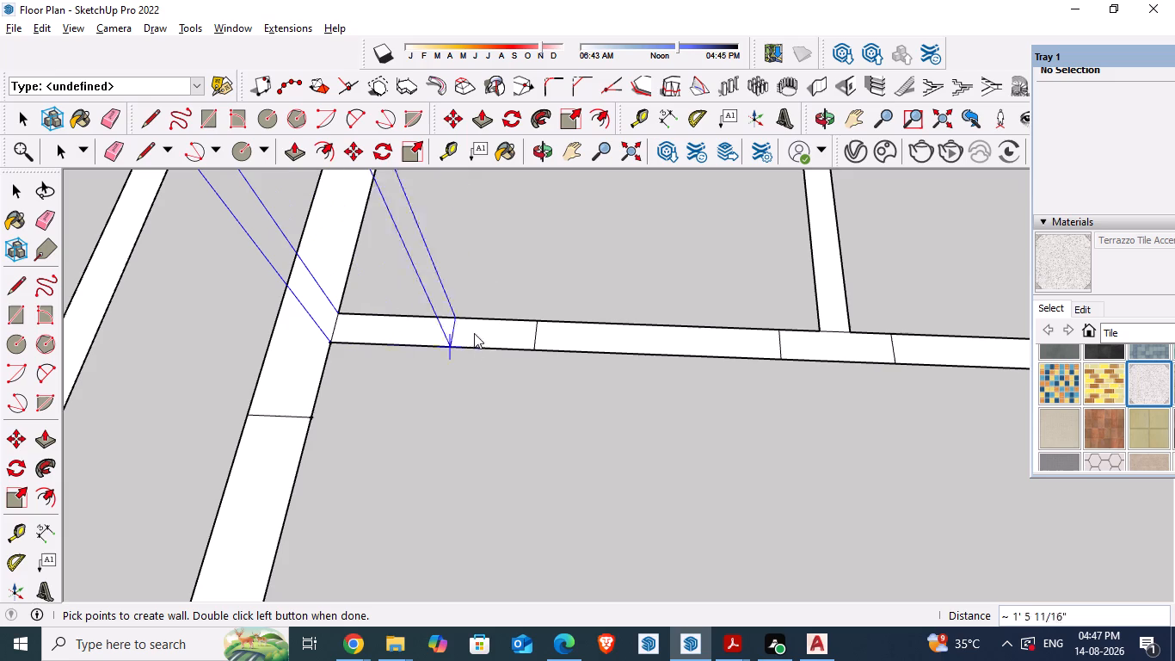
double_click(537, 340)
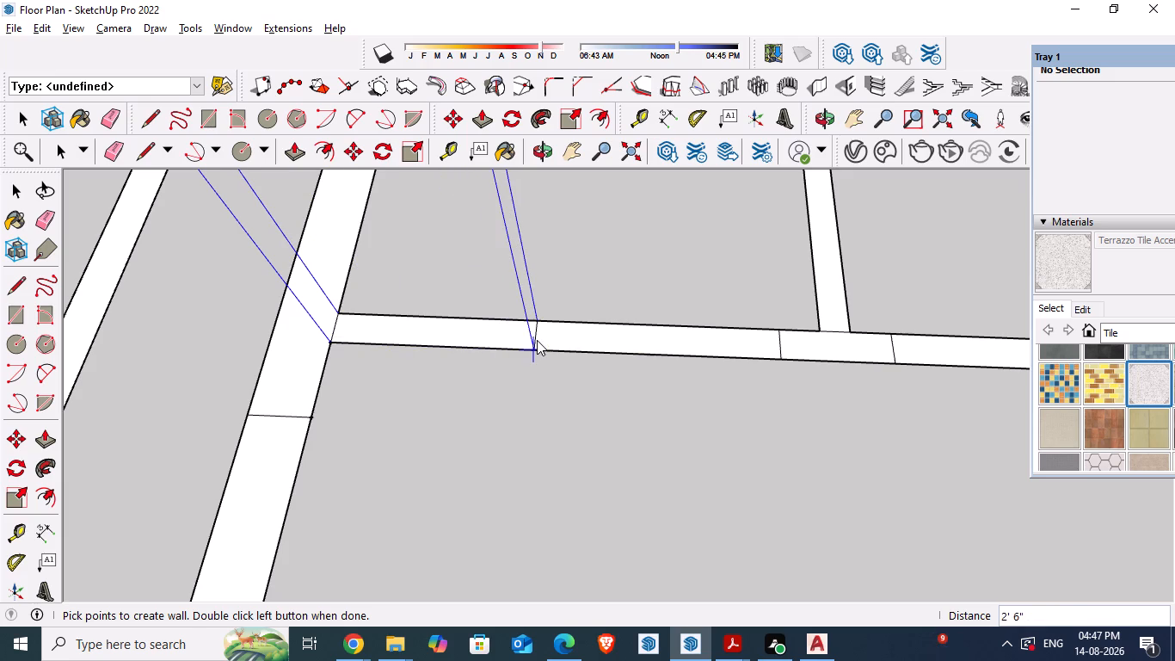
scroll(507, 401, "down", 4)
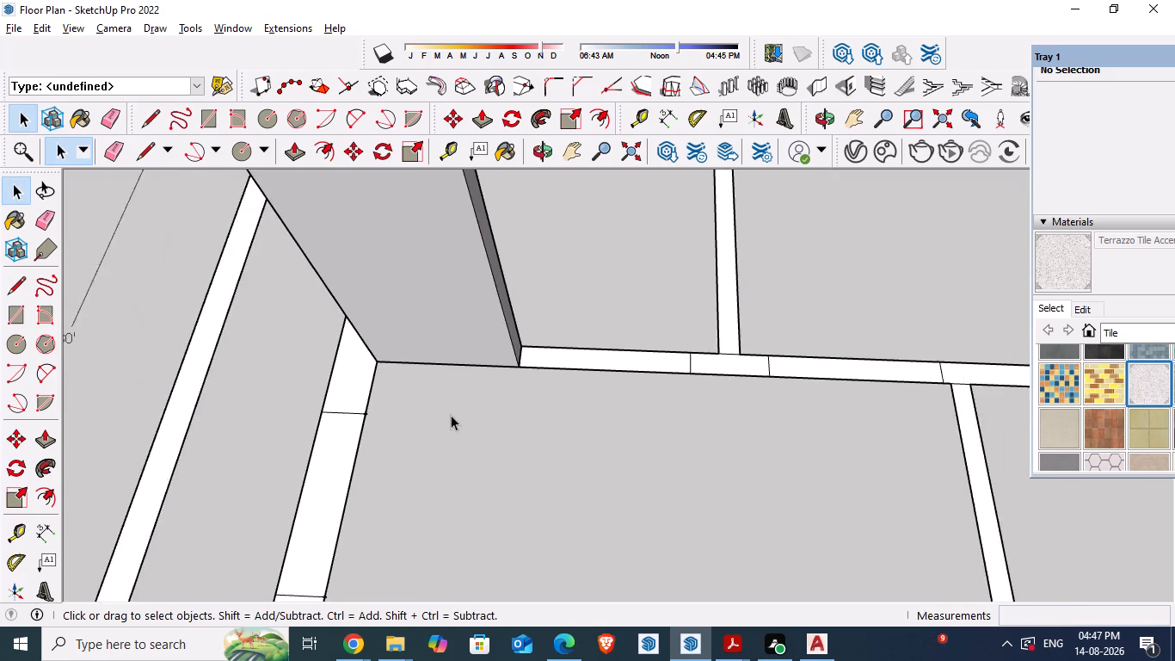
scroll(451, 415, "down", 2)
scroll(827, 385, "up", 3)
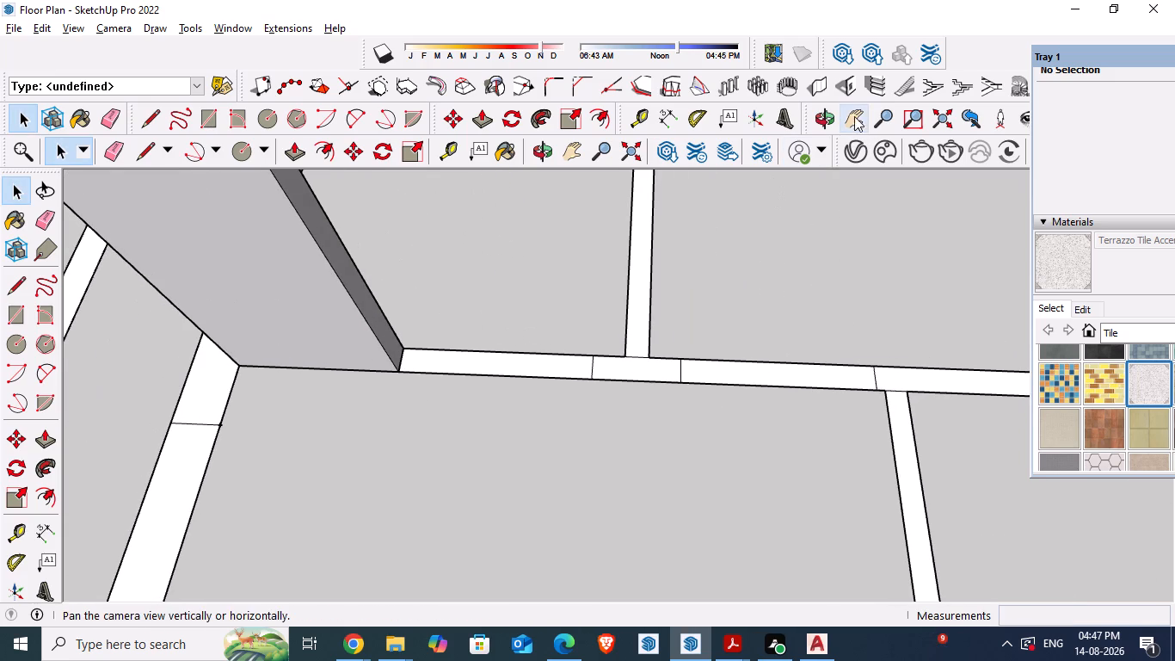
Build a 5" thick, 10' high wall group on the short interior wall segment beyond the first opening, where the first partition joins.
left_click(813, 88)
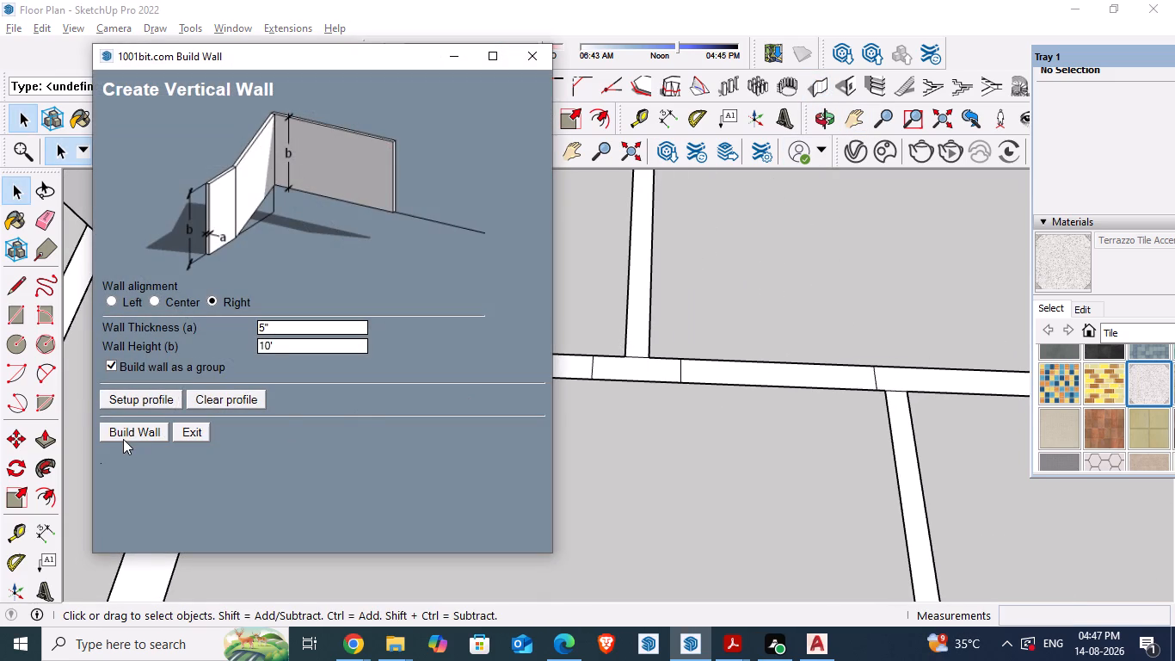
left_click(122, 439)
left_click(598, 377)
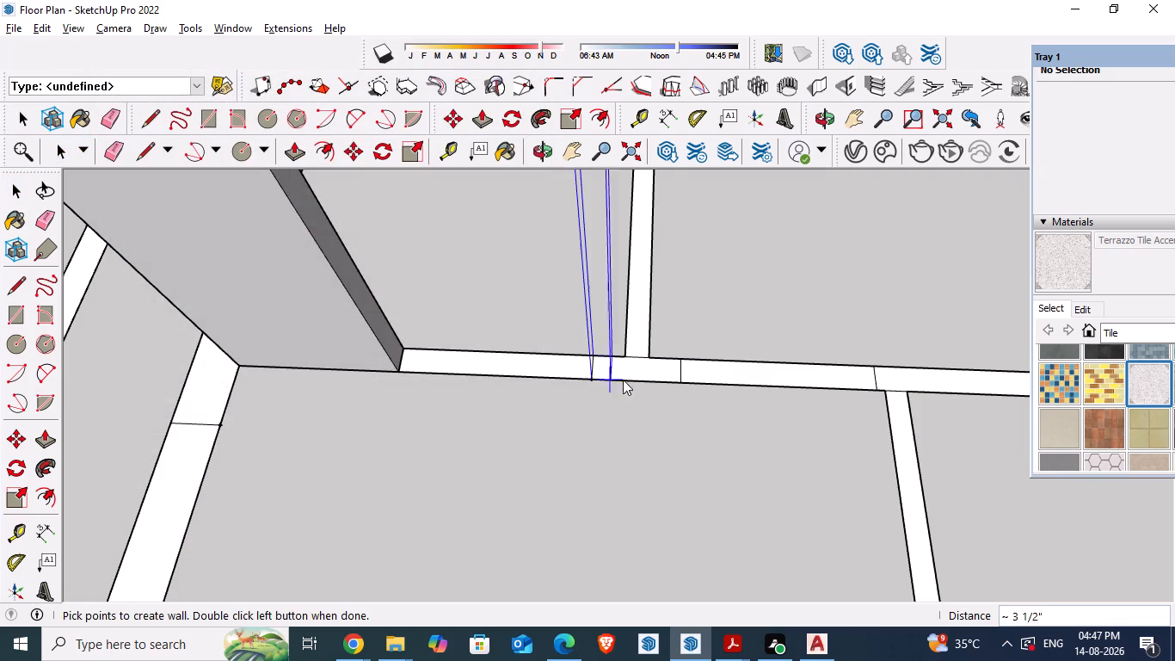
double_click(675, 380)
scroll(330, 449, "down", 5)
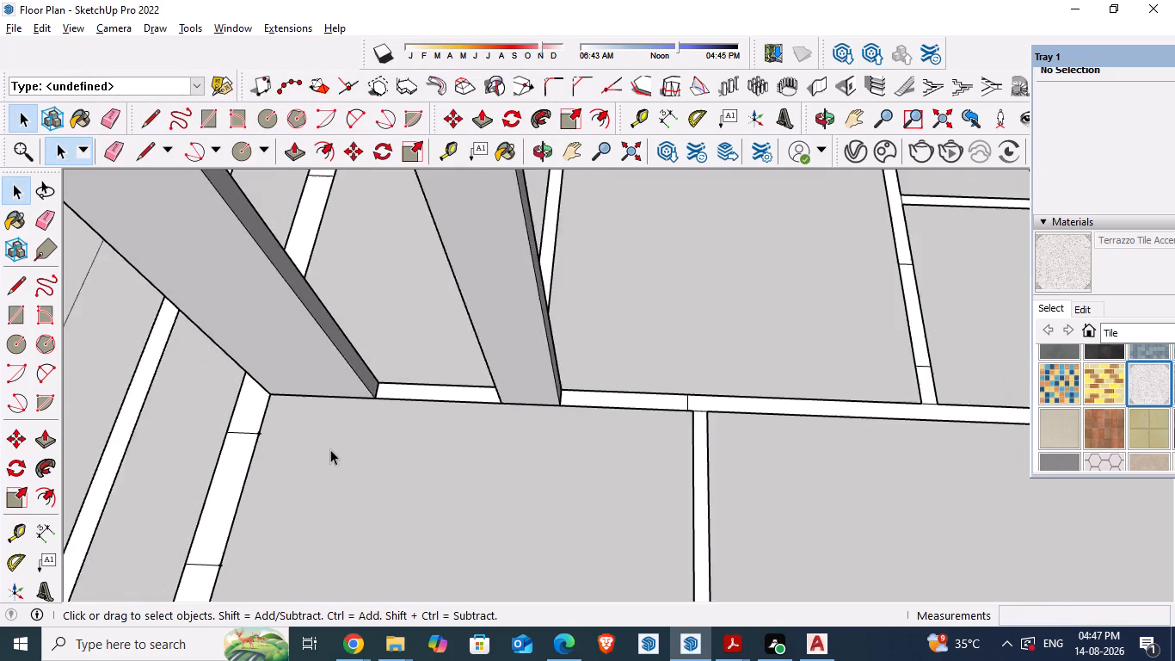
scroll(330, 449, "down", 4)
scroll(793, 411, "up", 5)
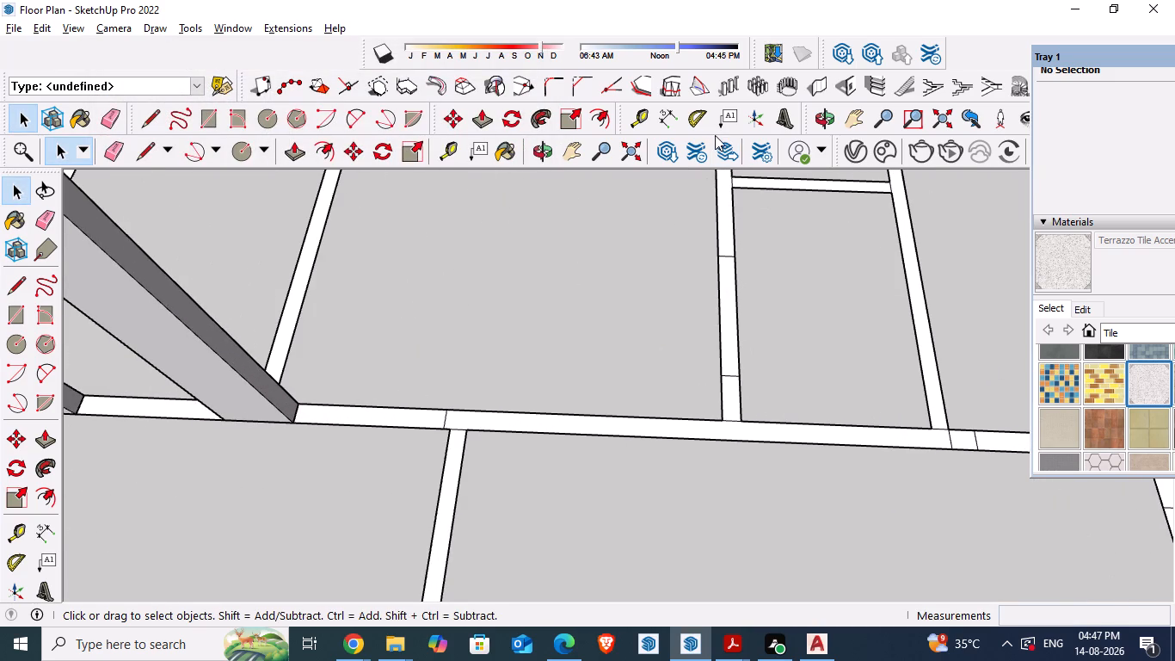
Build a 5" thick, 10' high wall group about 10' long on the interior wall, from the second opening's far edge to the bathroom-side opening mark.
left_click(821, 89)
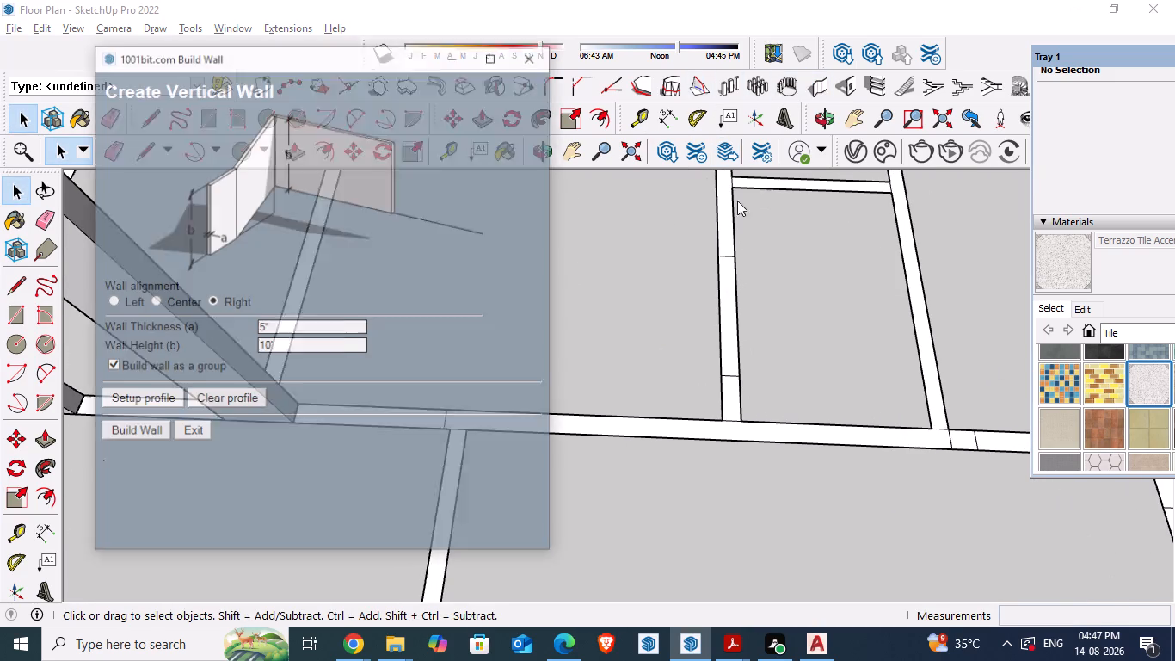
left_click(118, 436)
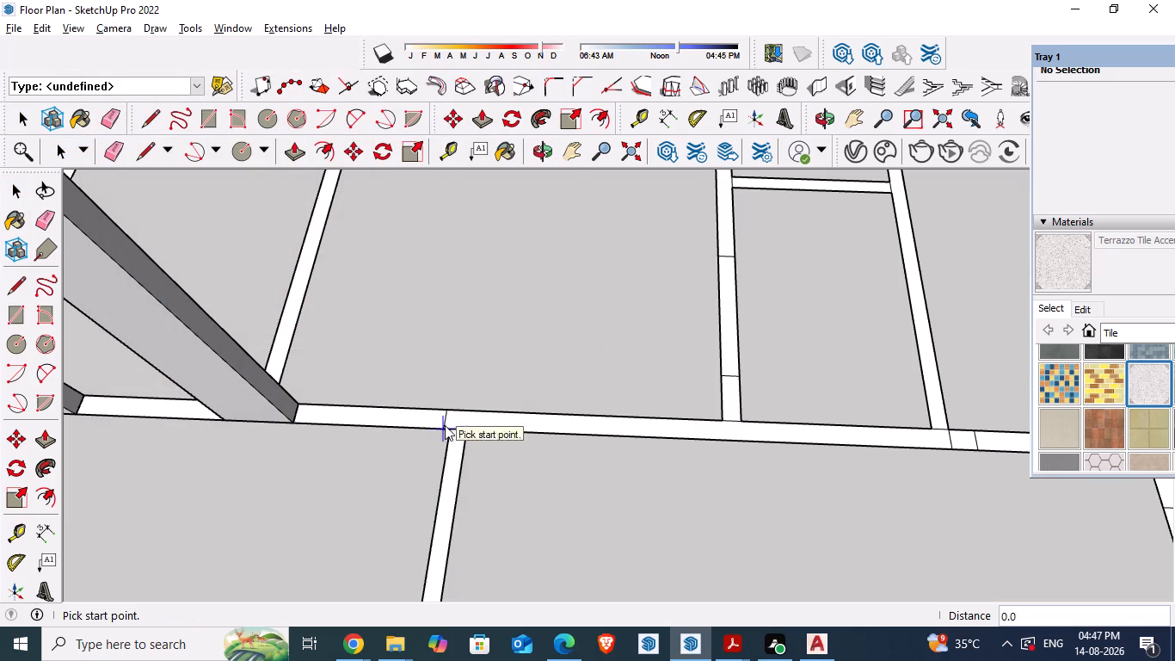
left_click(440, 425)
scroll(558, 437, "down", 4)
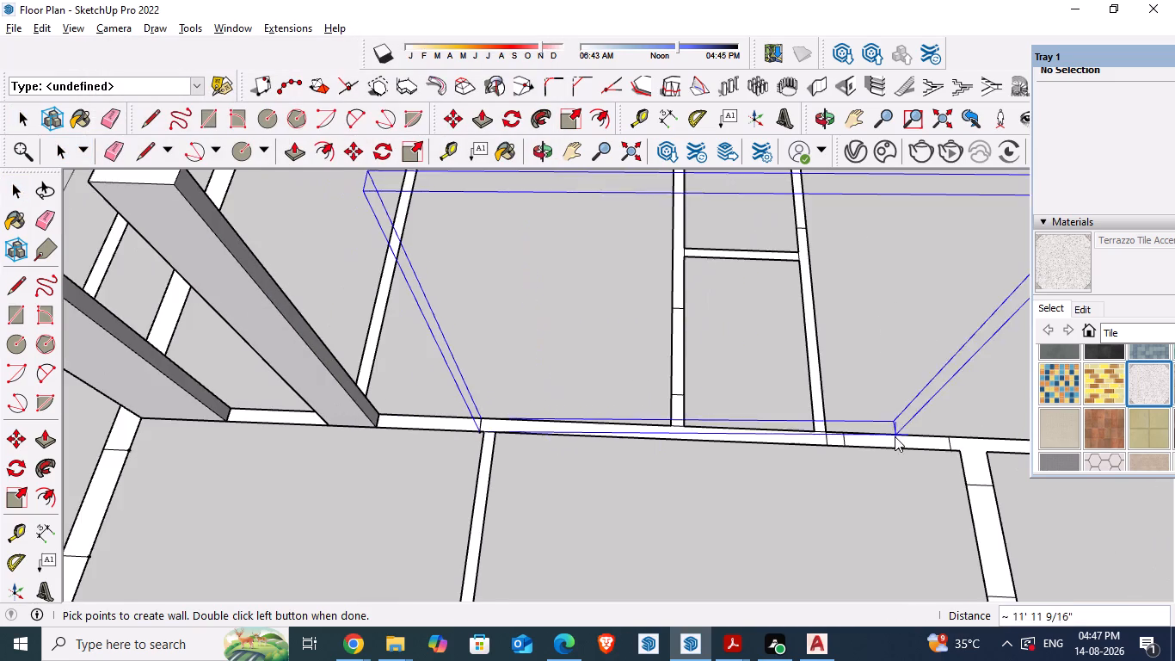
scroll(895, 436, "up", 4)
scroll(819, 461, "up", 4)
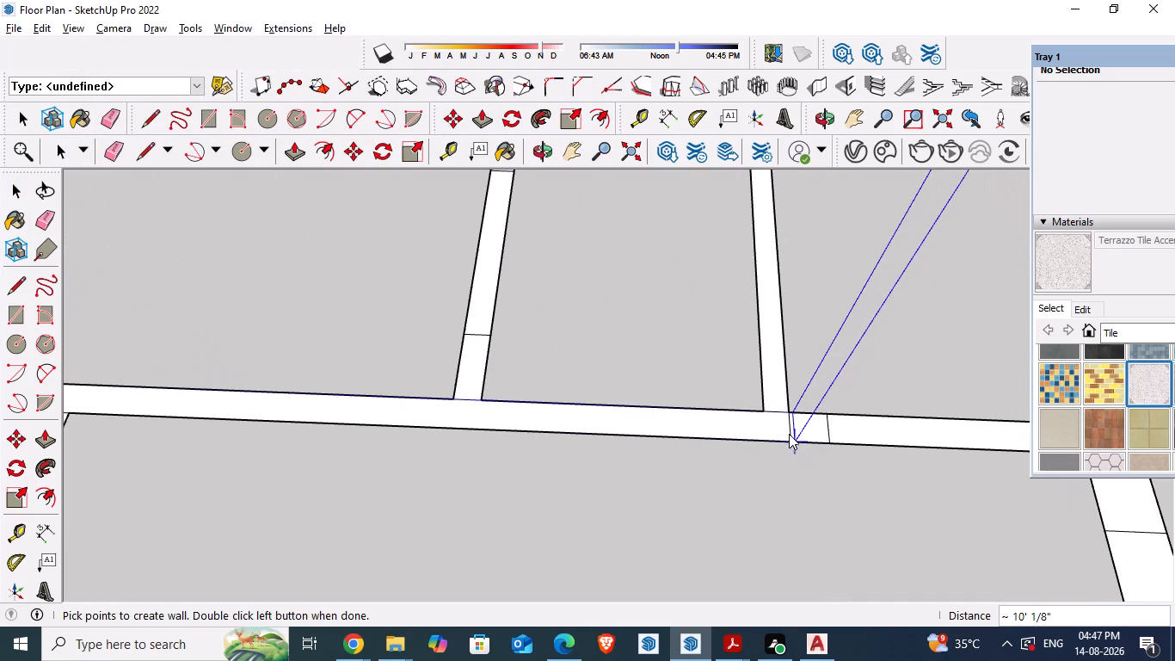
double_click(788, 433)
scroll(434, 478, "down", 6)
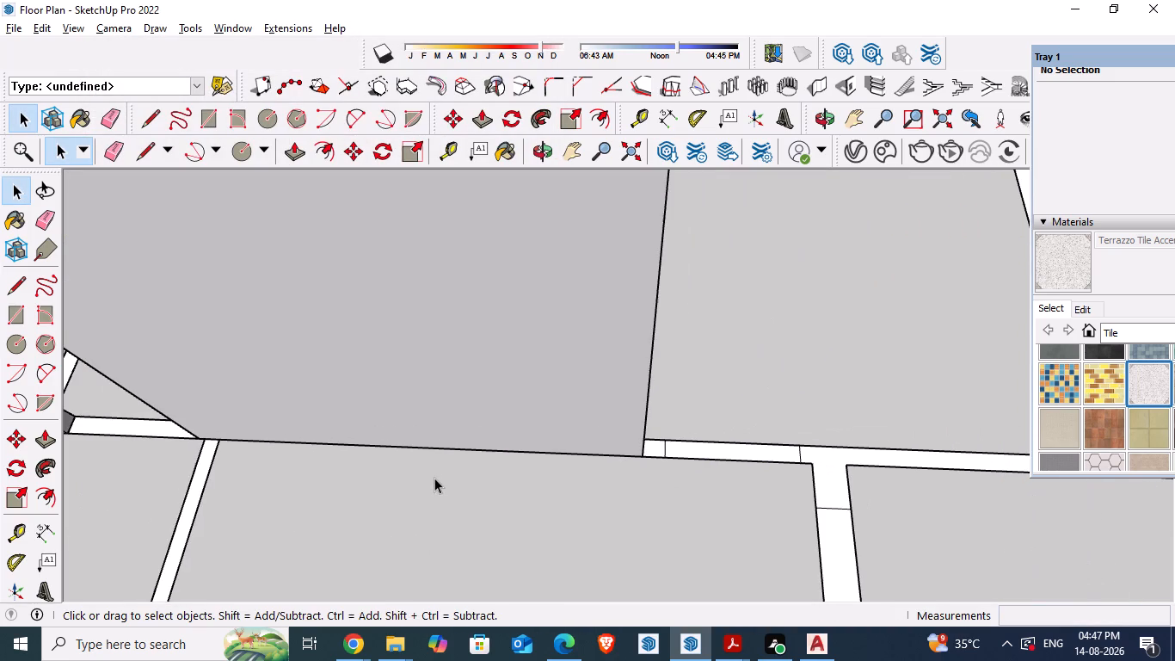
Delete the roughly 10' long wall group that spans the 12'4" x 9'0" bedroom and toilet side of the long interior wall.
scroll(653, 478, "up", 3)
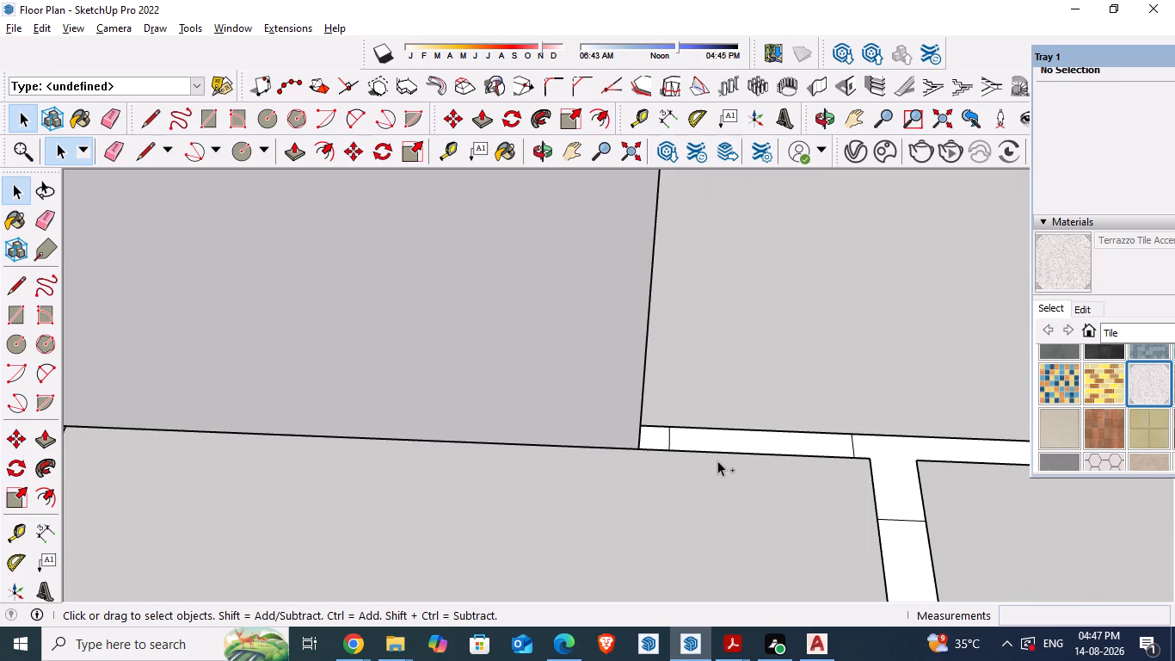
key("ctrl+z")
key("ctrl+z")
left_click(524, 510)
scroll(624, 514, "down", 12)
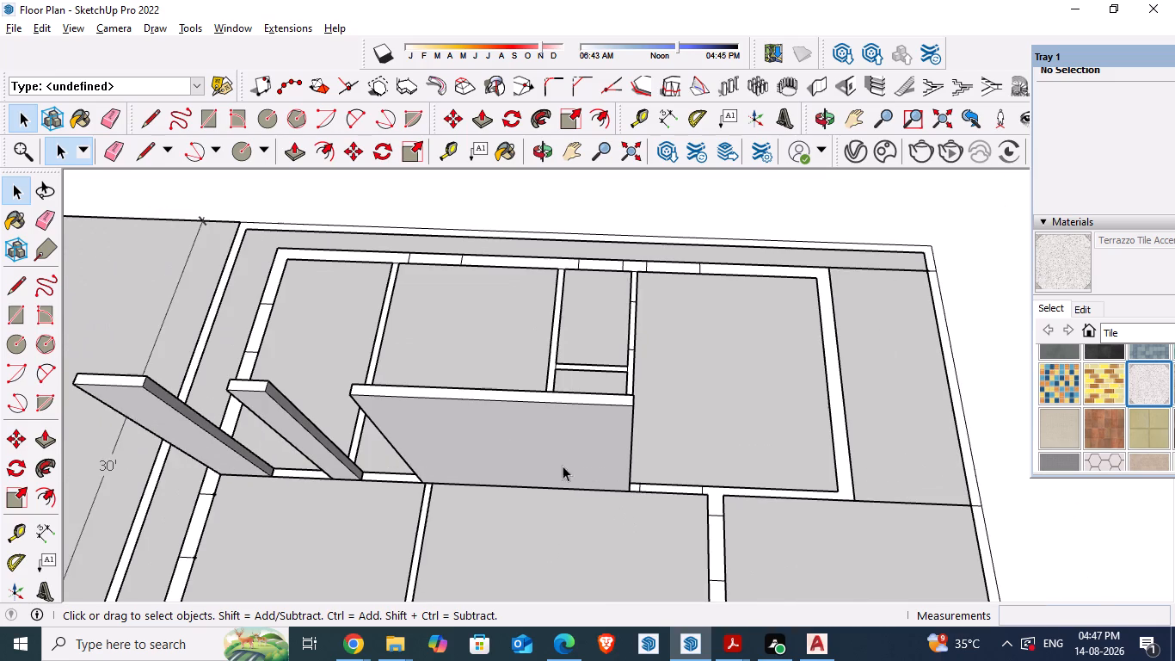
left_click(541, 450)
key("Delete")
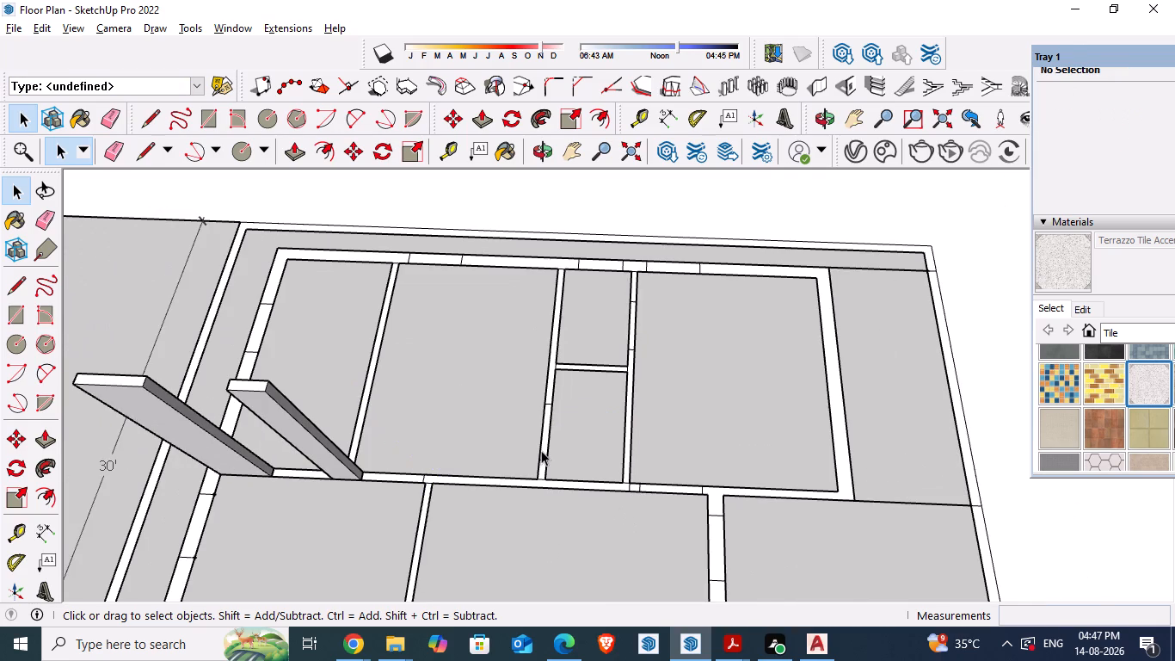
Compare the interior wall's door openings in the model with the ground floor plan in the reference PDF.
key("alt+Tab")
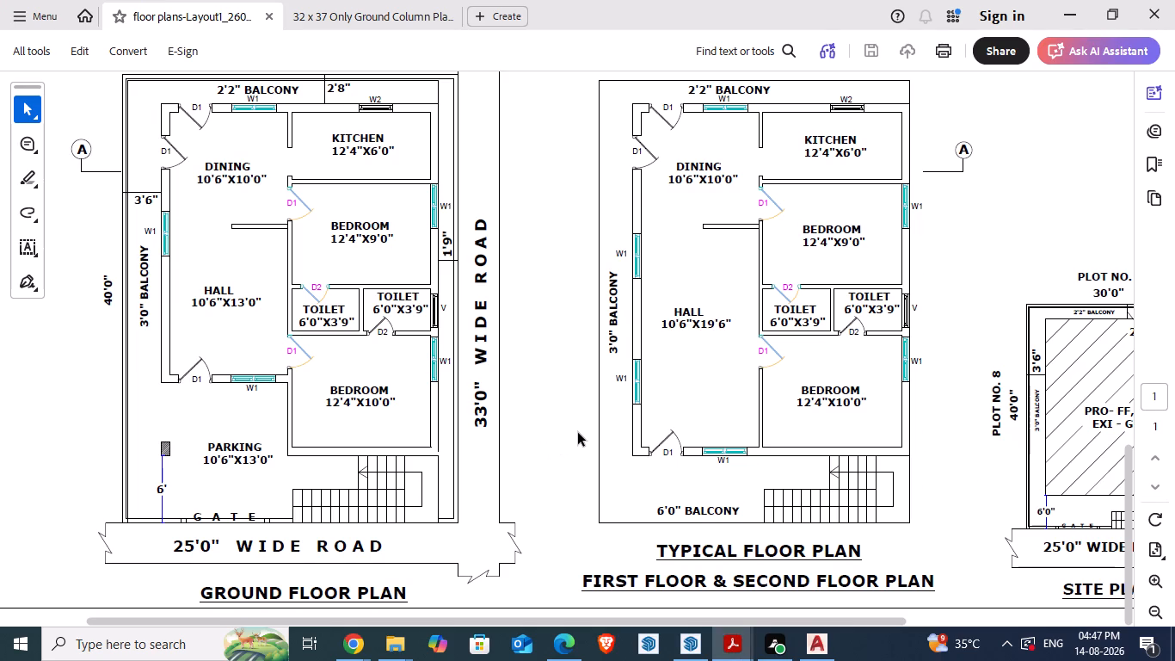
key("alt+Tab")
scroll(582, 425, "down", 2)
key("alt+Tab")
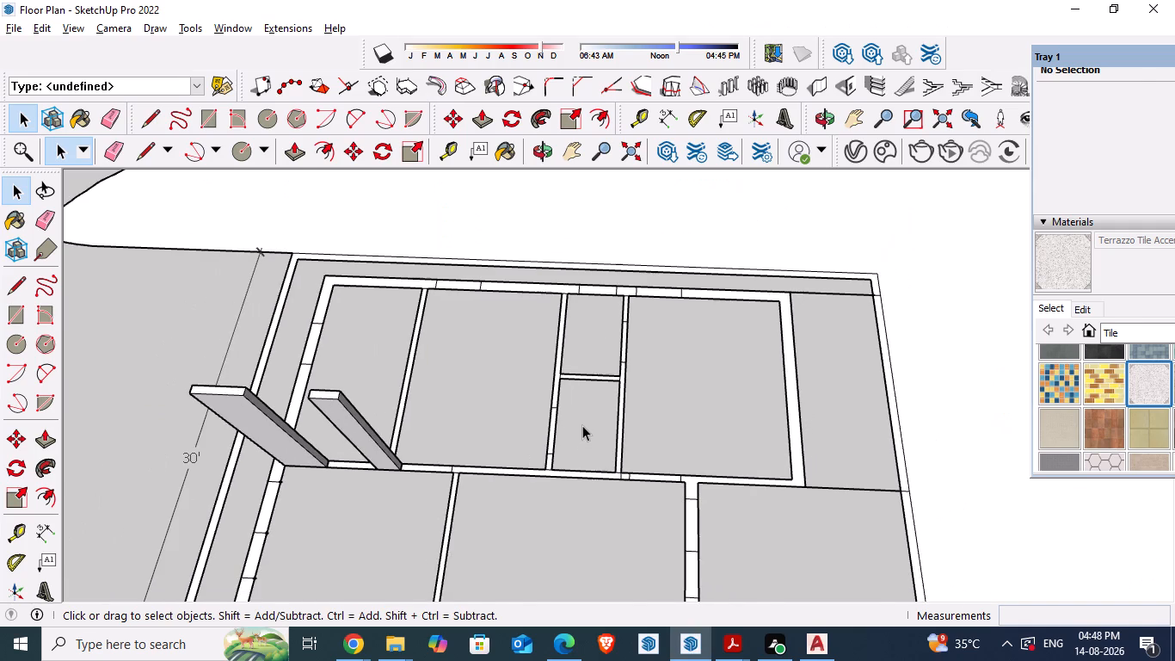
key("alt+Tab")
scroll(434, 462, "up", 8)
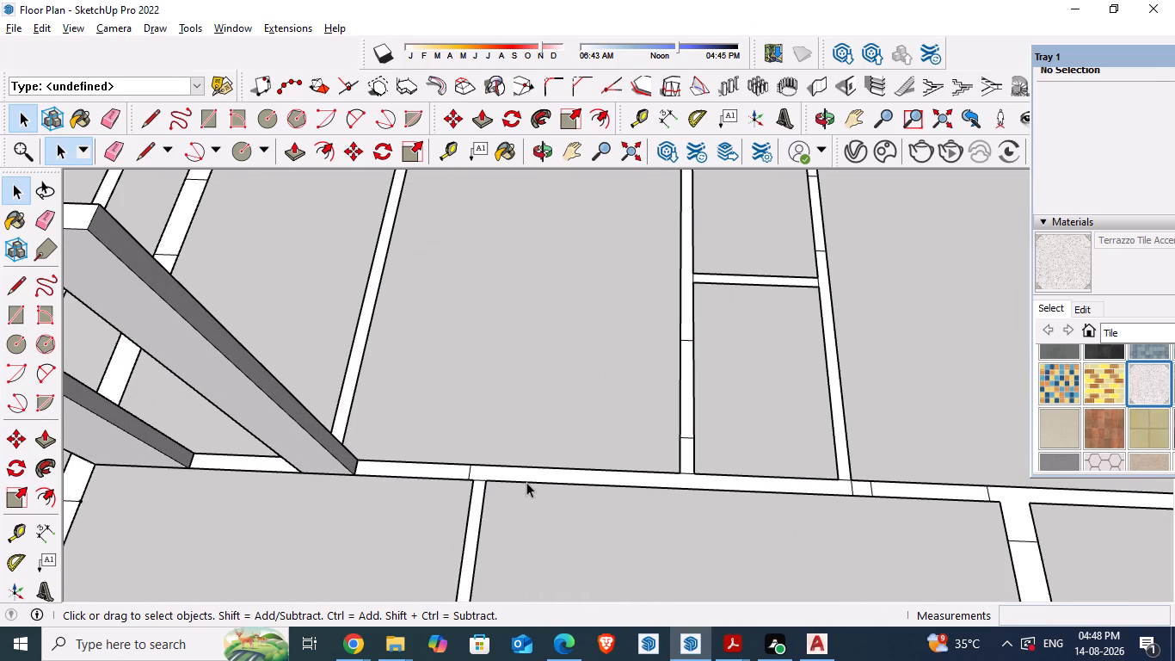
key("alt+Tab")
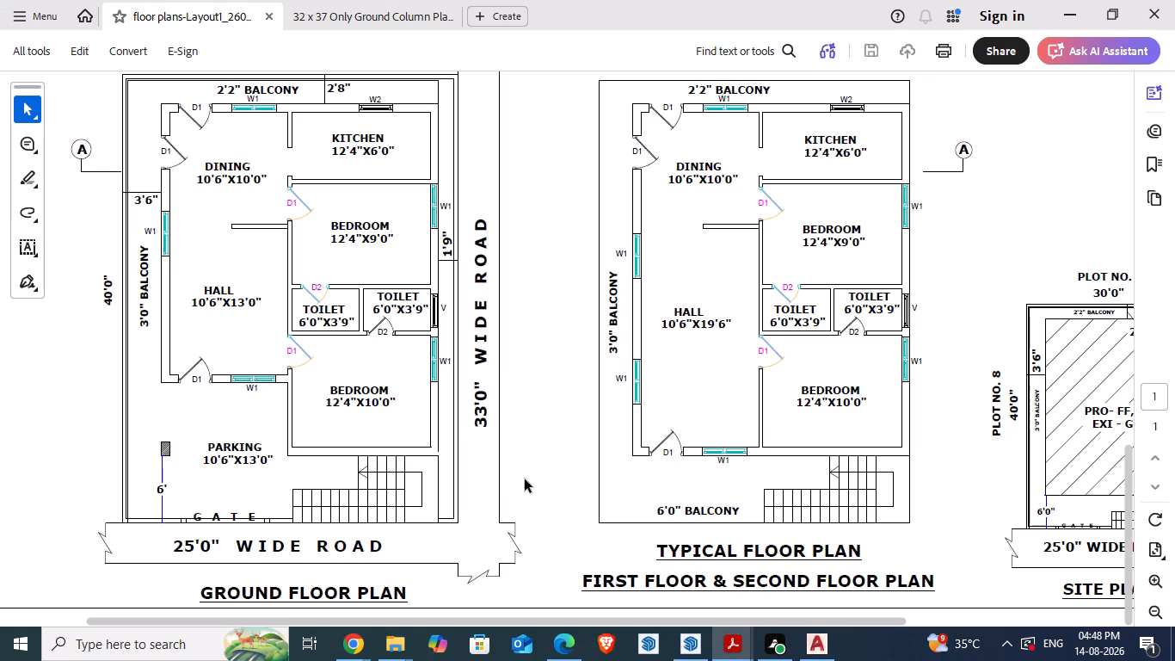
key("alt+Tab")
scroll(525, 477, "down", 8)
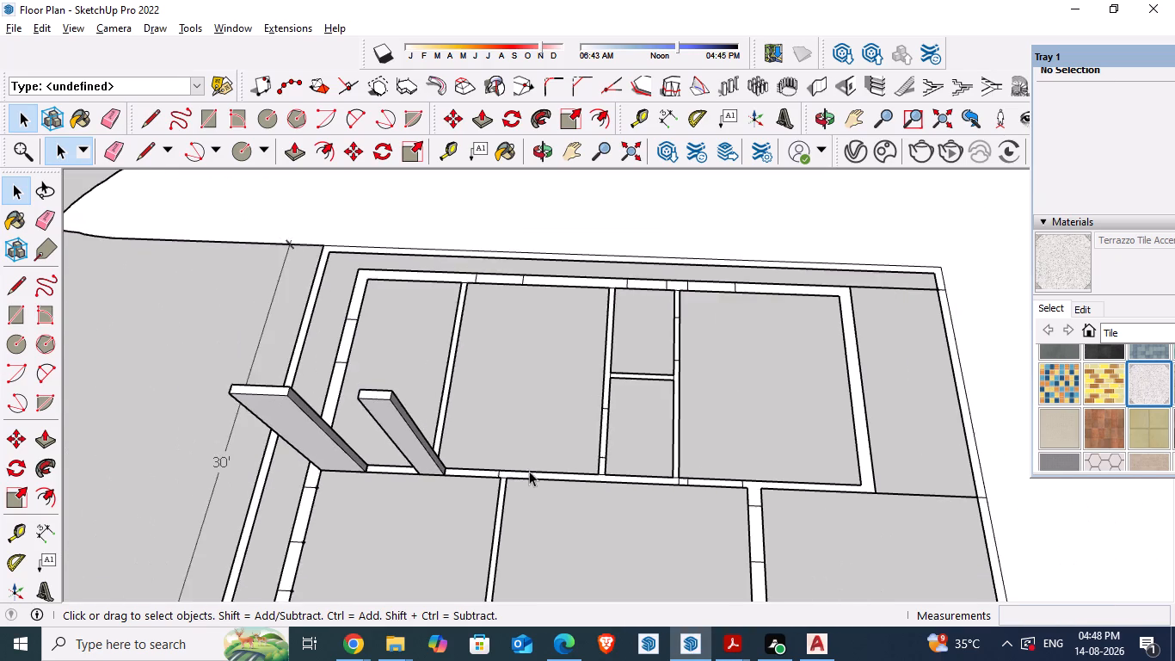
middle_click_drag(530, 471, 551, 549)
scroll(508, 501, "down", 3)
key("alt+Tab")
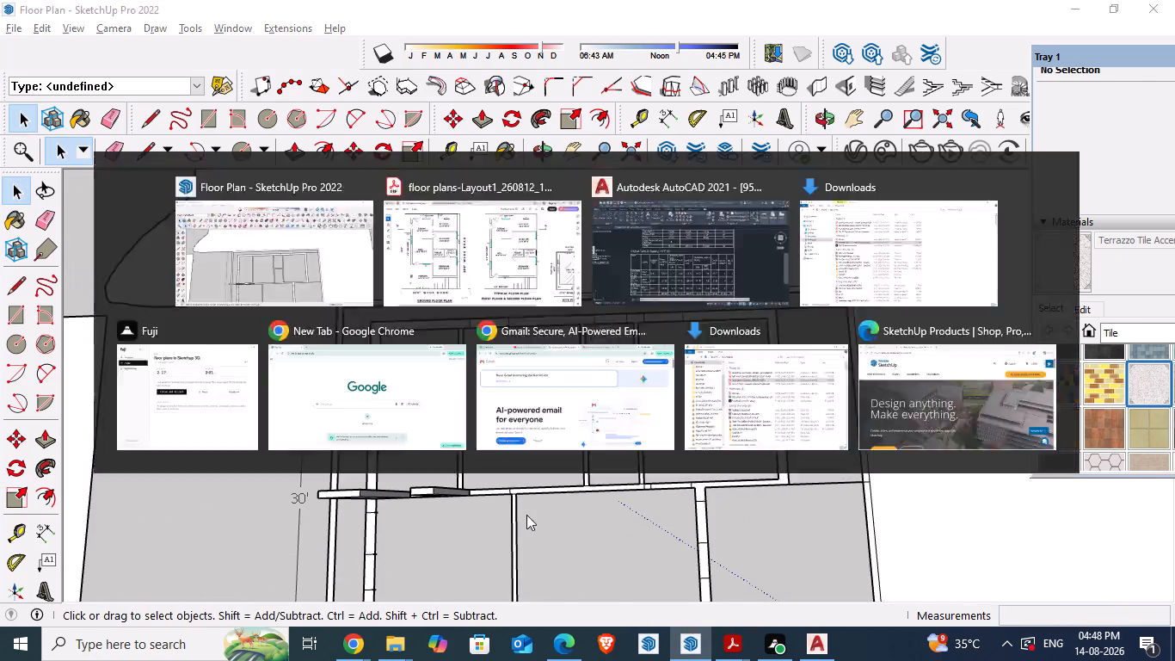
key("alt+Tab")
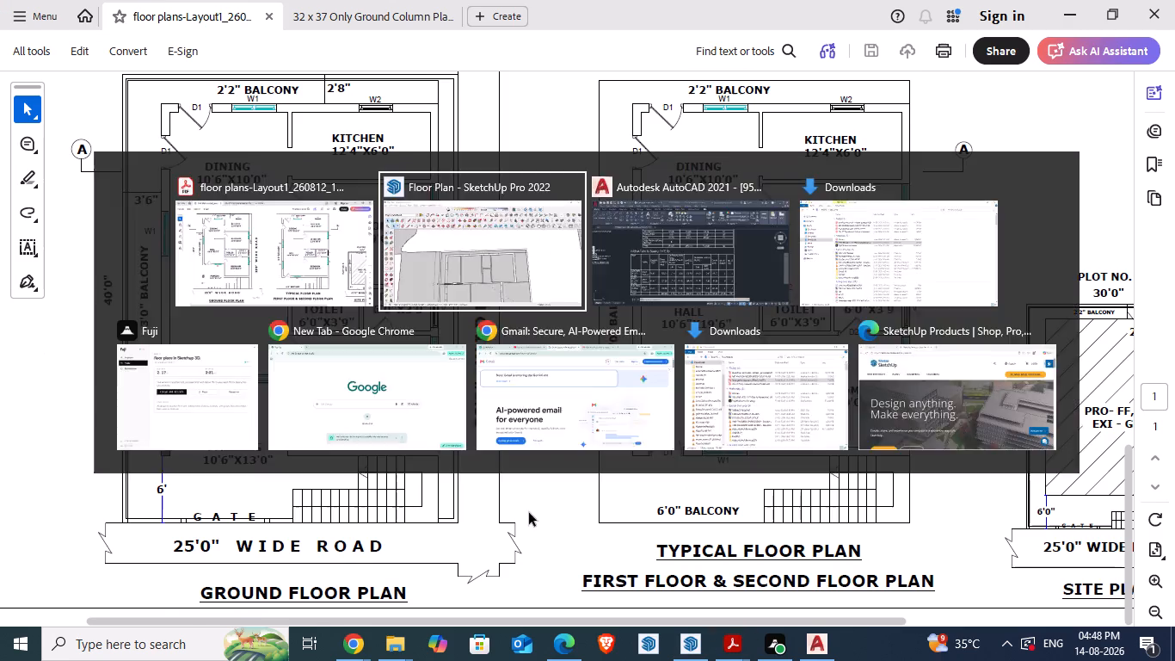
key("alt+Tab")
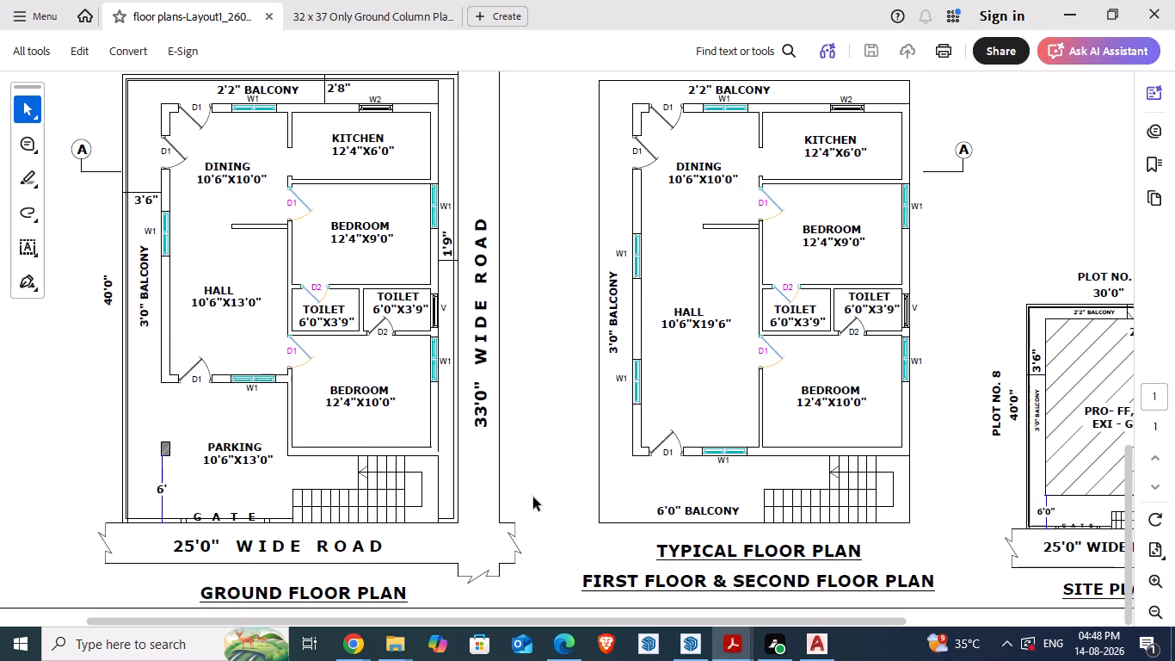
key("alt+Tab")
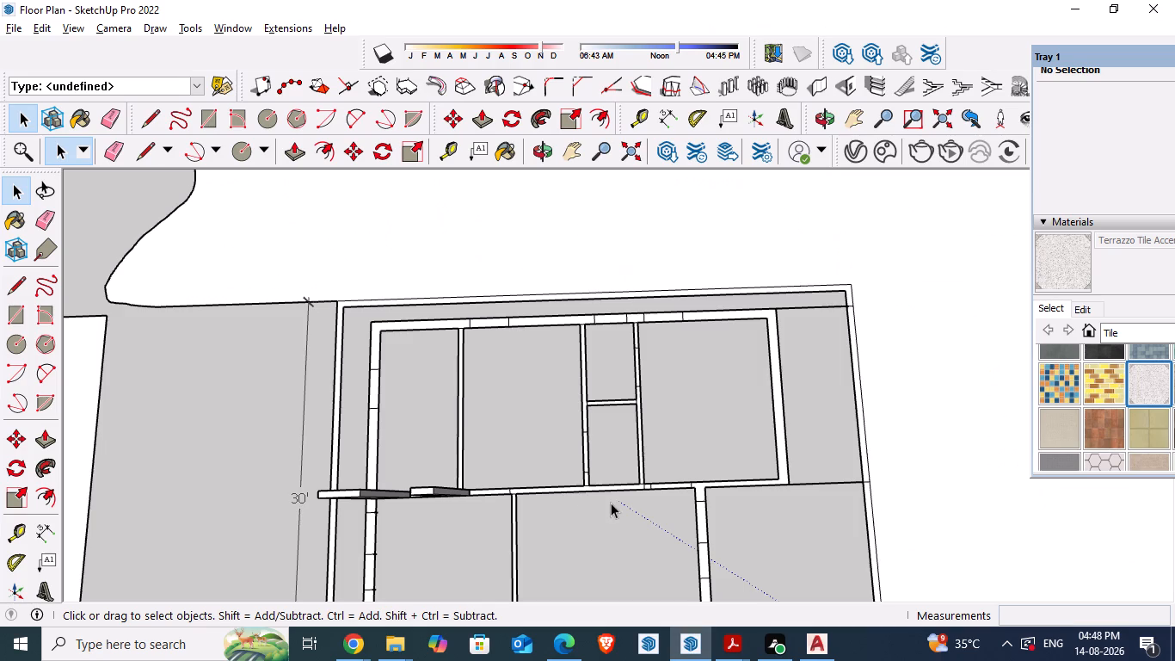
Build a 5" thick, 10' high wall group on the interior wall from the bedroom door mark to the mark just past the toilet partition.
scroll(615, 512, "up", 3)
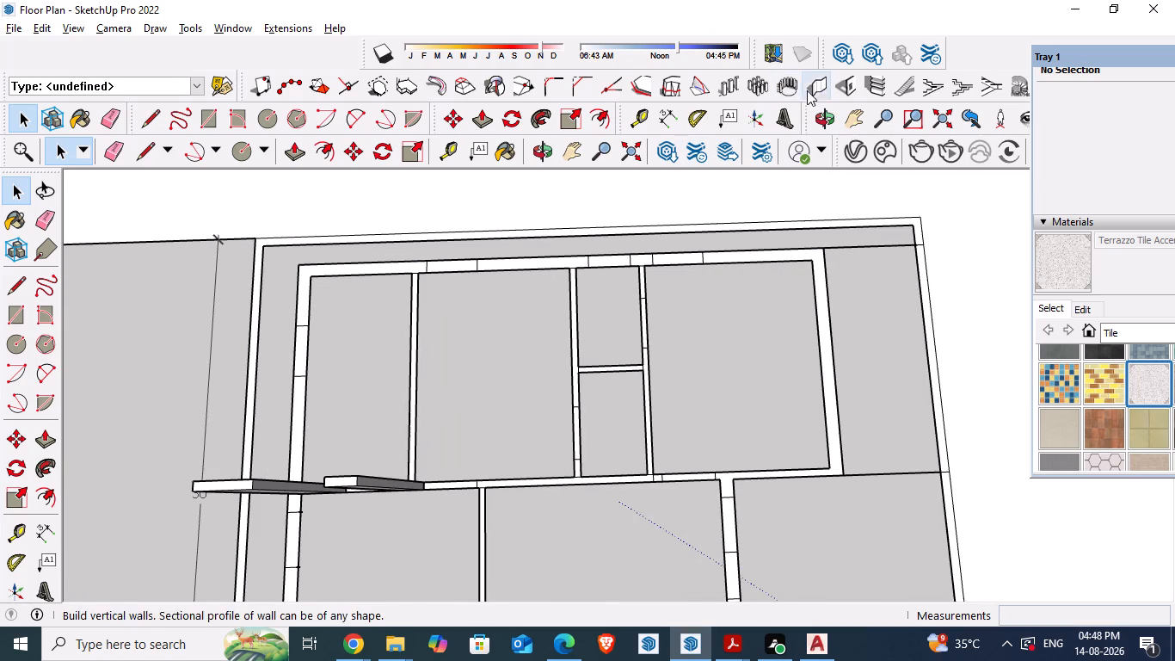
left_click(815, 87)
left_click(145, 429)
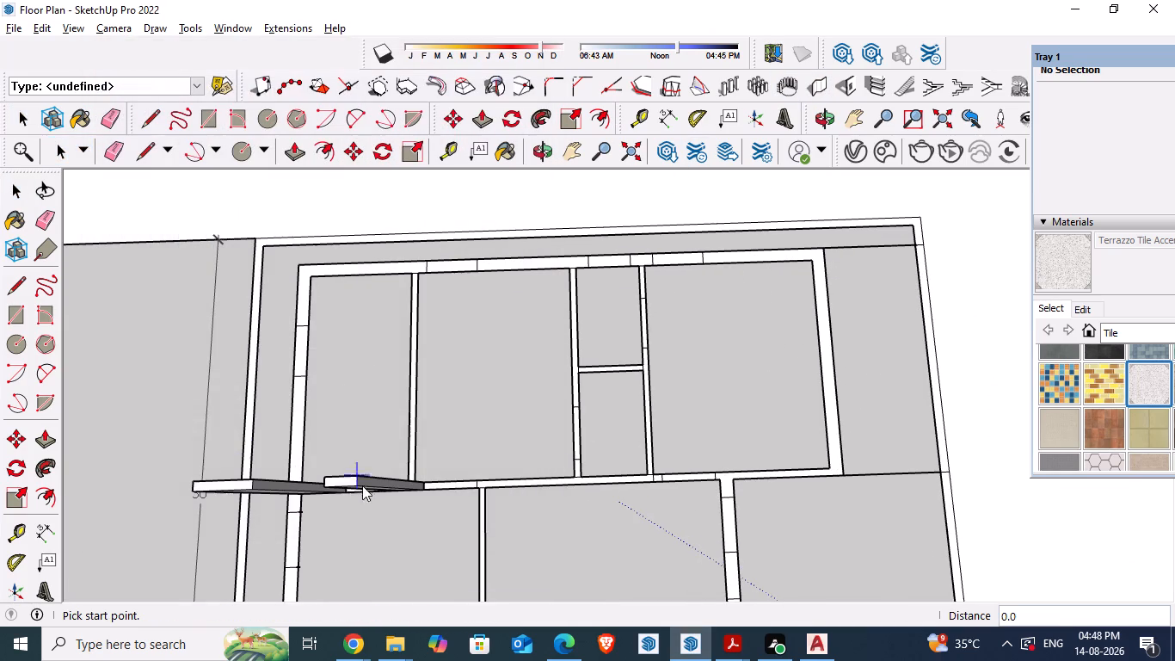
left_click(477, 485)
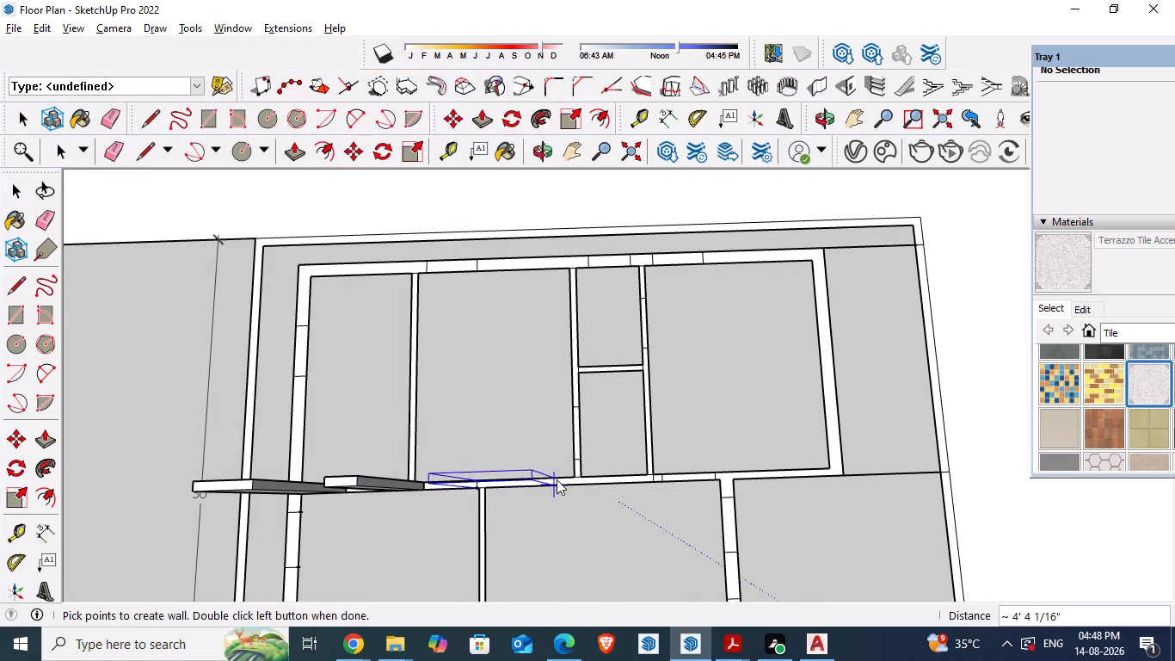
scroll(742, 490, "up", 9)
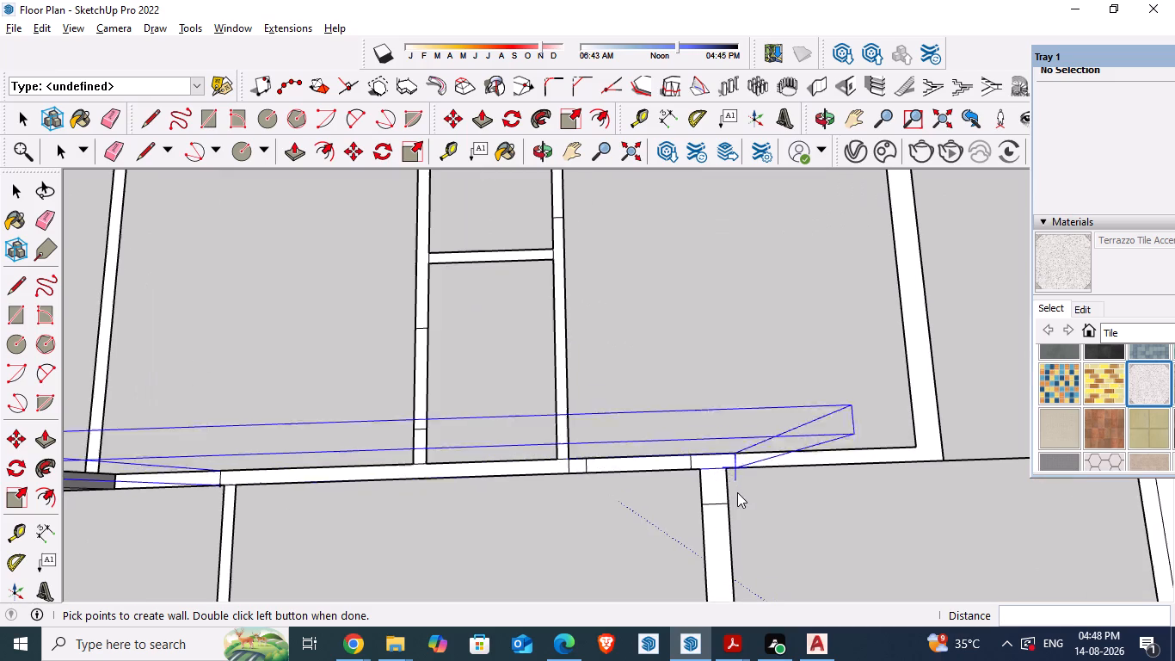
double_click(589, 472)
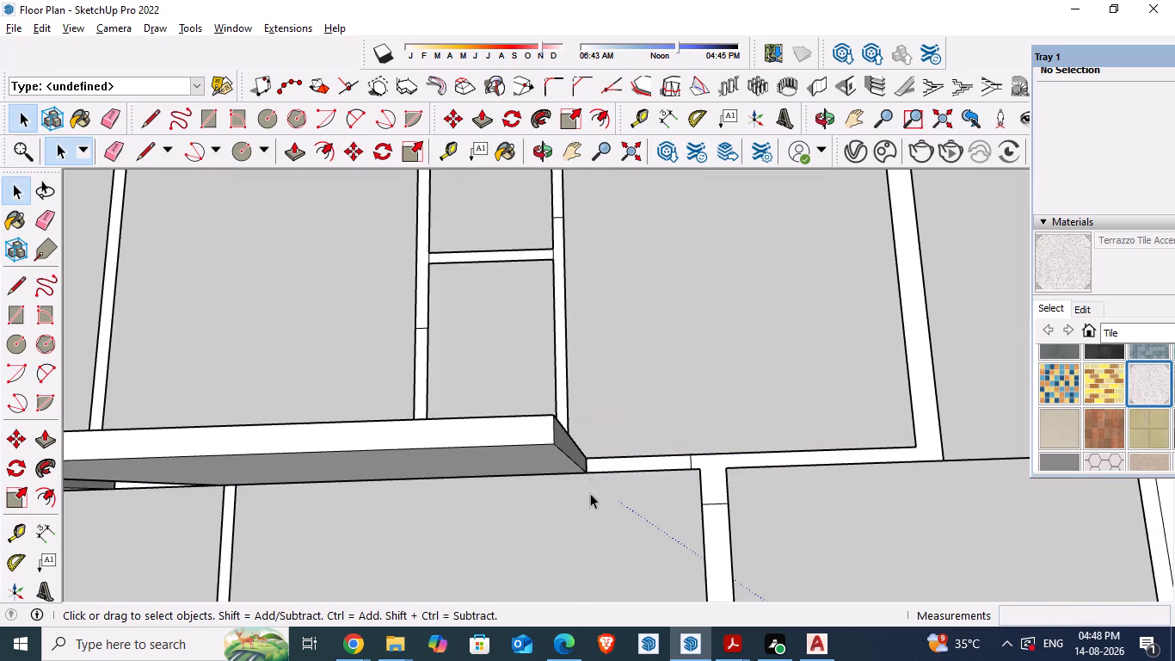
Build a right-aligned 5" thick, 10' high wall group 7' 3" long from the last door opening mark to the interior wall's outer end.
scroll(573, 491, "down", 3)
middle_click_drag(559, 491, 514, 466)
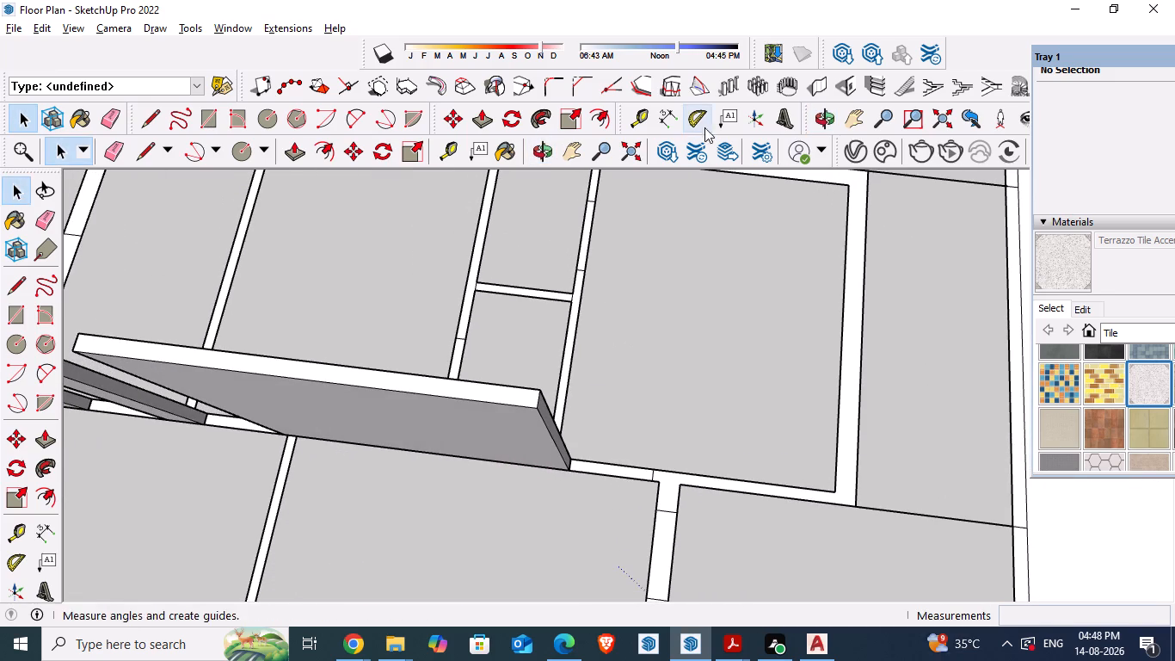
left_click(813, 90)
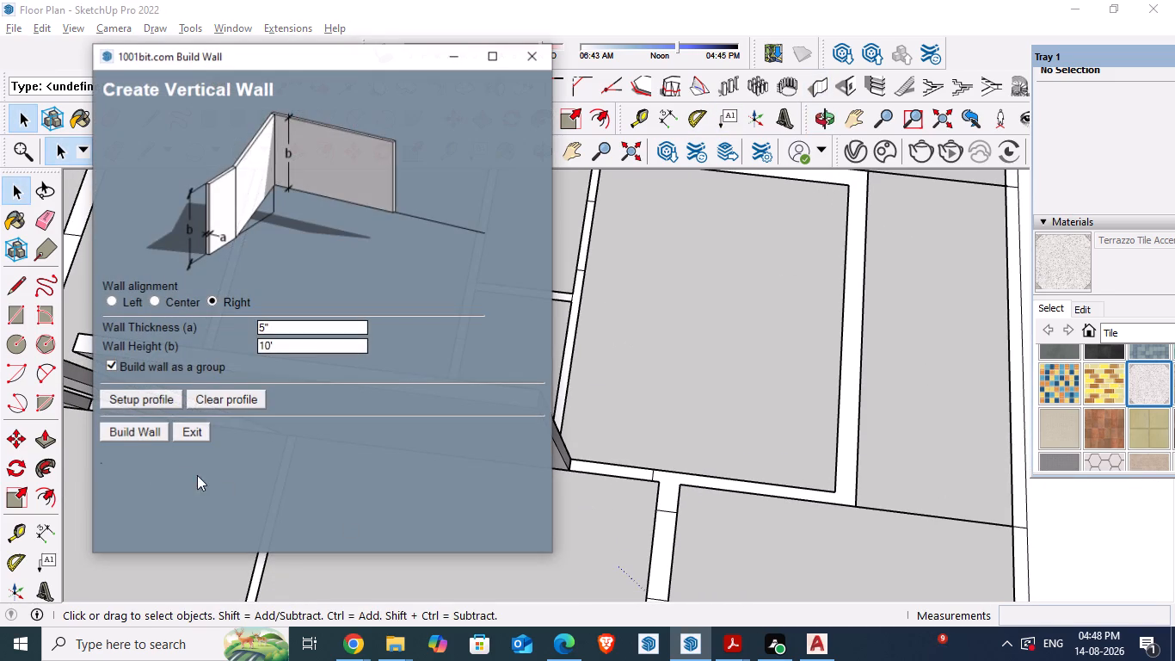
left_click(136, 428)
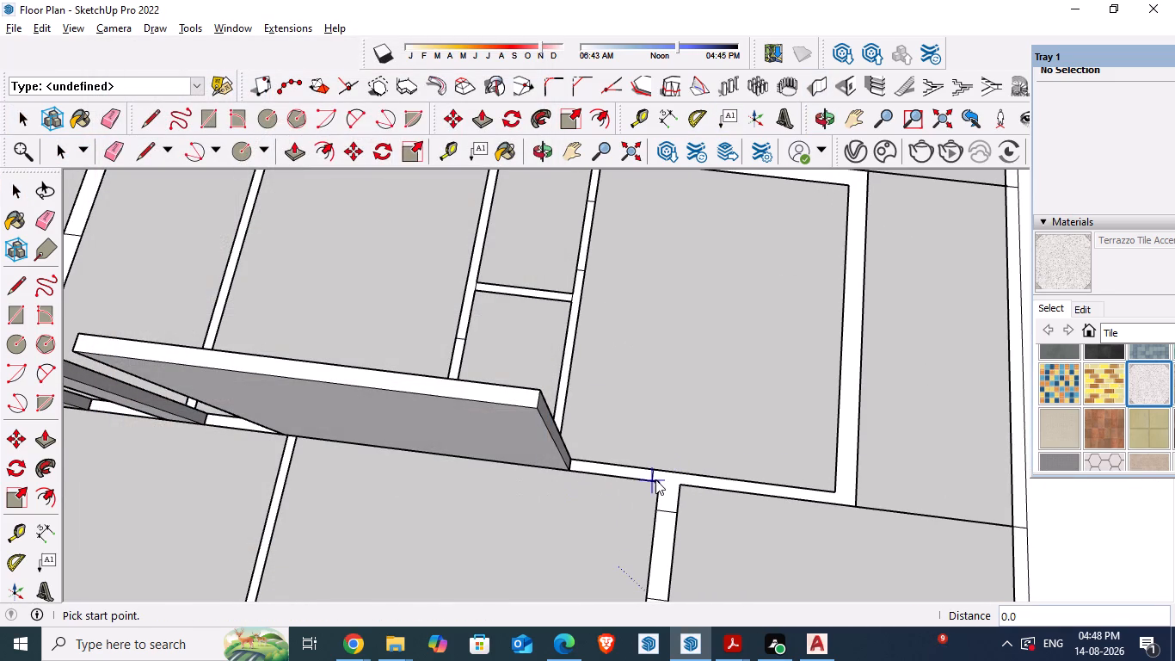
left_click(655, 481)
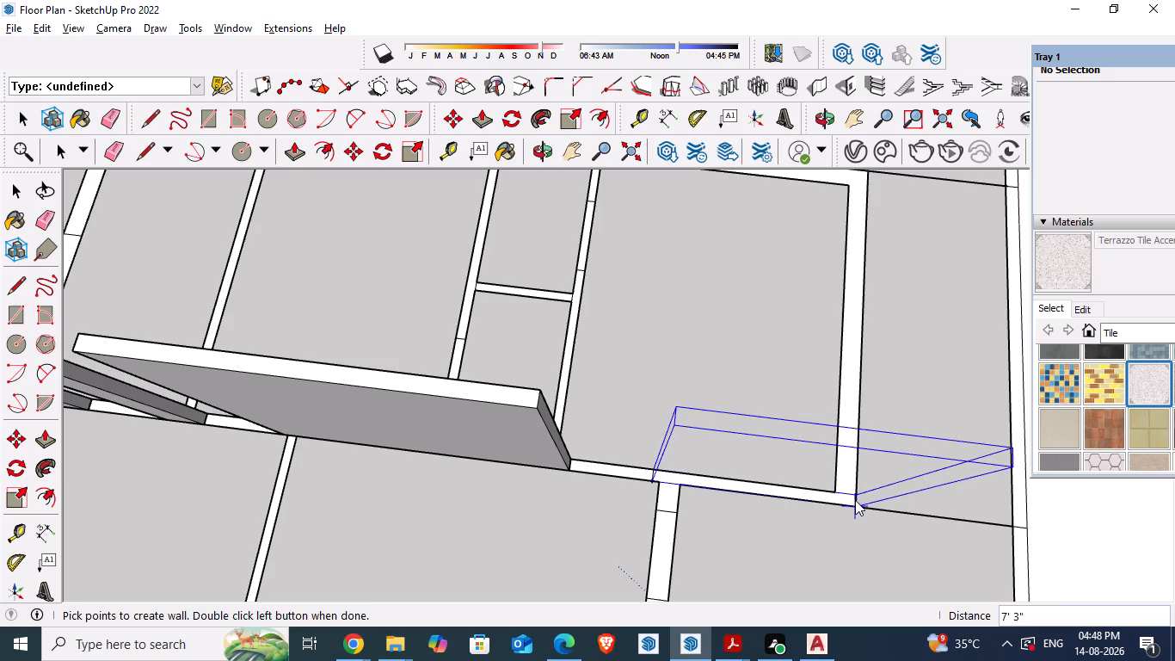
double_click(855, 503)
Save the model.
scroll(373, 452, "down", 9)
middle_click_drag(391, 556, 424, 485)
key("ctrl+s")
Start a right-aligned 9" thick, 10' high wall group at the interior wall's outer end and run it to the adjacent exterior corner.
scroll(470, 448, "down", 2)
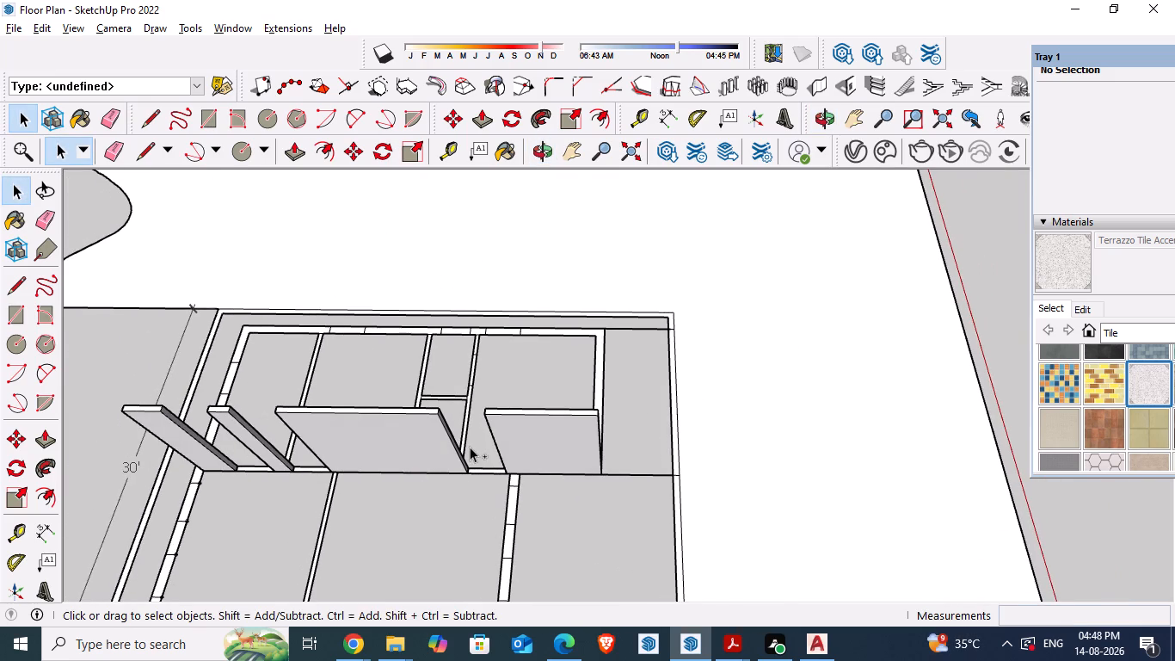
scroll(470, 447, "down", 2)
middle_click_drag(631, 453, 361, 489)
scroll(467, 424, "up", 3)
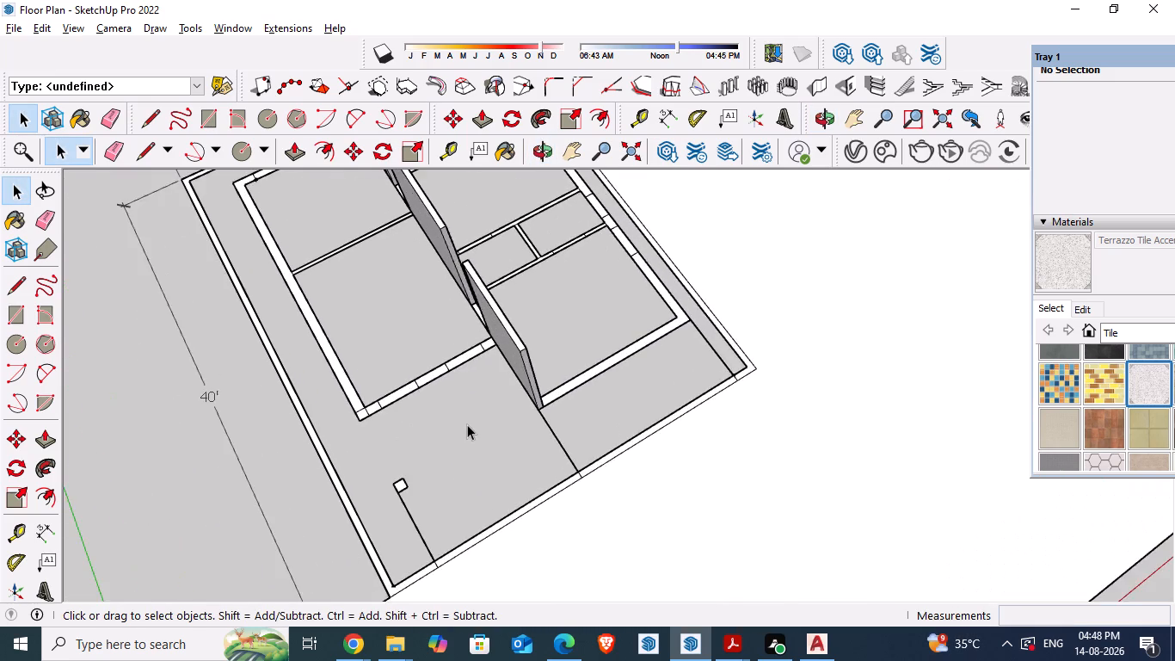
scroll(467, 424, "up", 4)
scroll(471, 320, "up", 1)
middle_click_drag(486, 375, 446, 479)
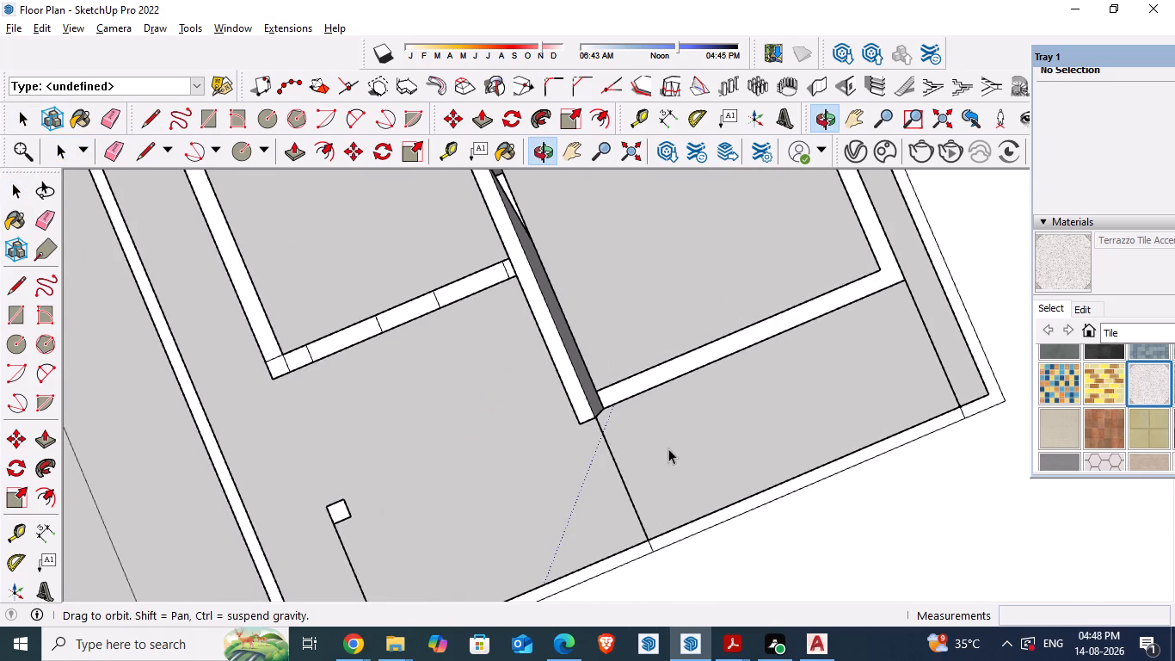
middle_click_drag(668, 448, 569, 412)
scroll(722, 378, "up", 3)
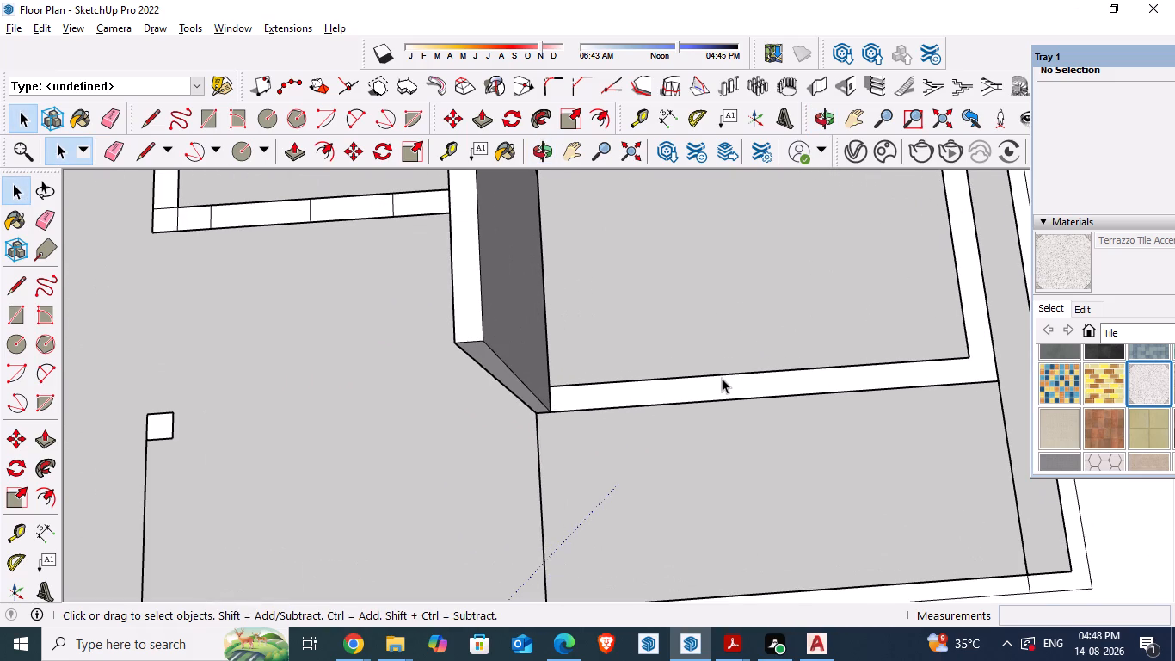
scroll(675, 473, "down", 7)
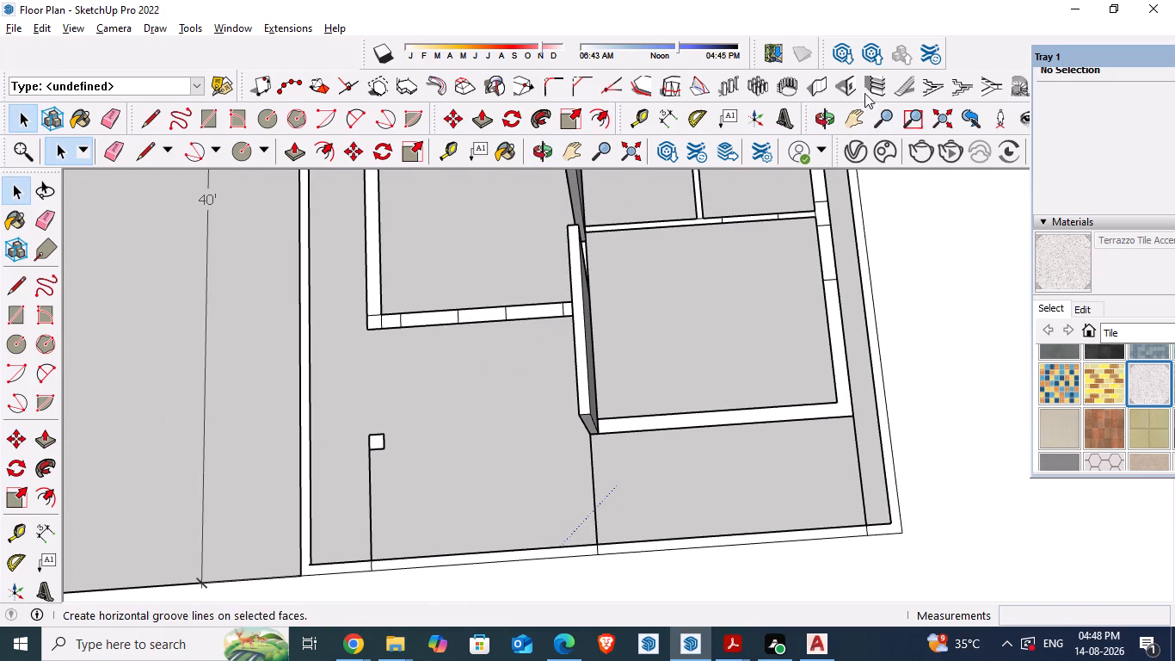
left_click(819, 90)
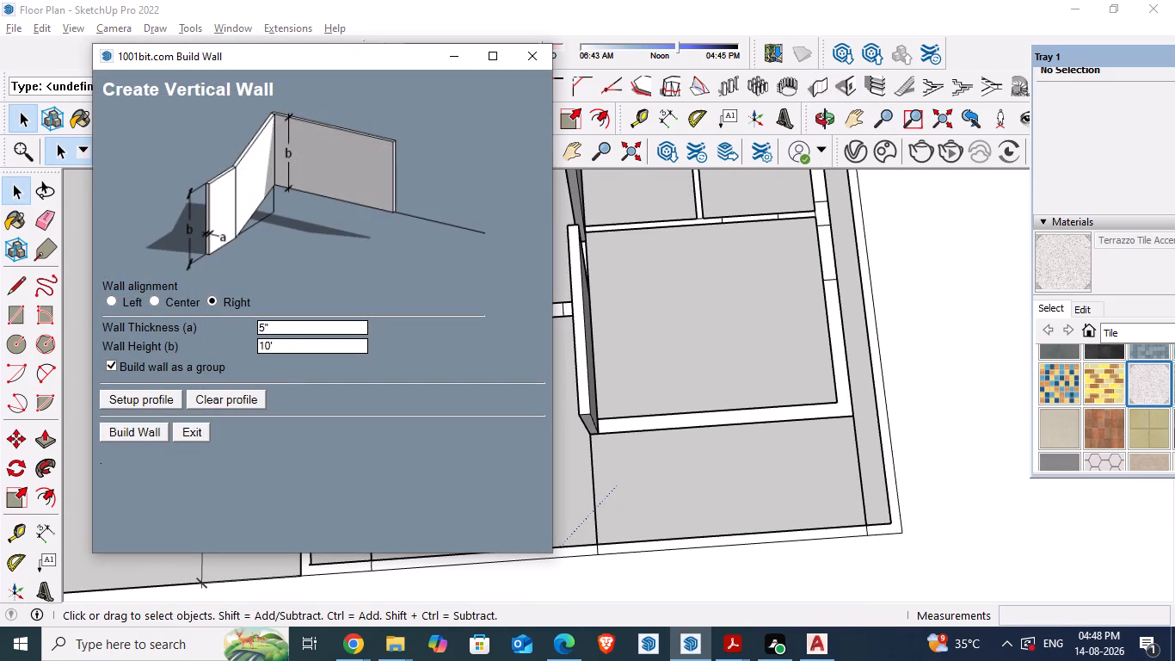
left_click_drag(275, 320, 216, 307)
type("9\"")
key("Return")
left_click(123, 445)
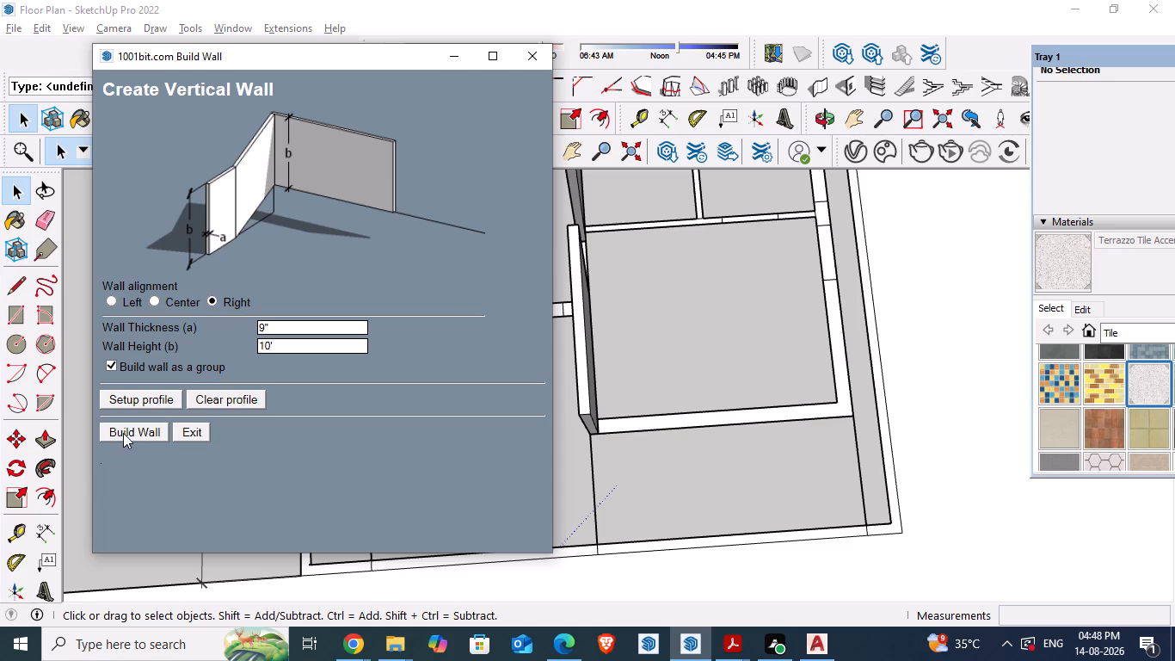
left_click(123, 433)
scroll(752, 466, "up", 4)
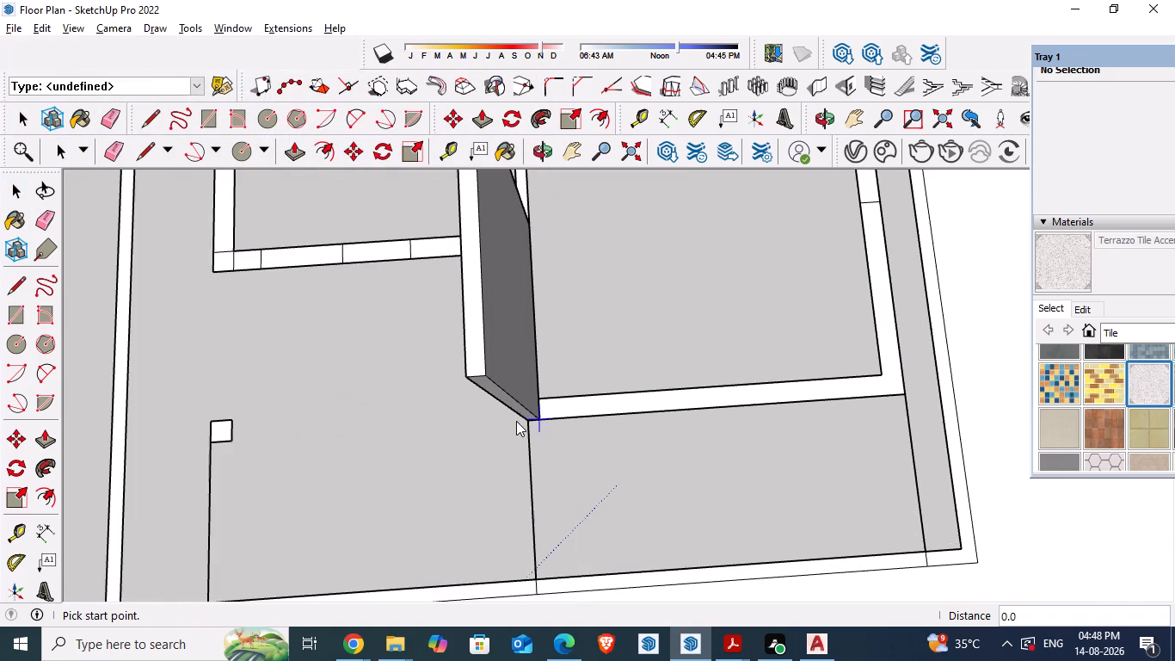
scroll(516, 420, "up", 4)
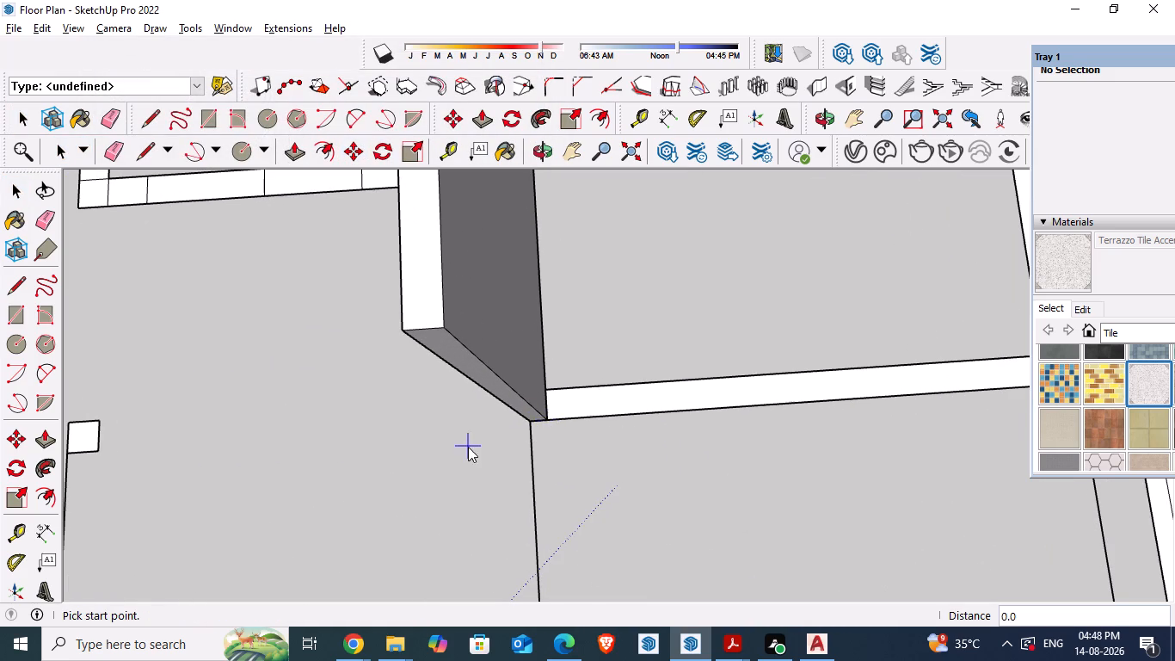
scroll(374, 367, "down", 8)
scroll(526, 376, "up", 6)
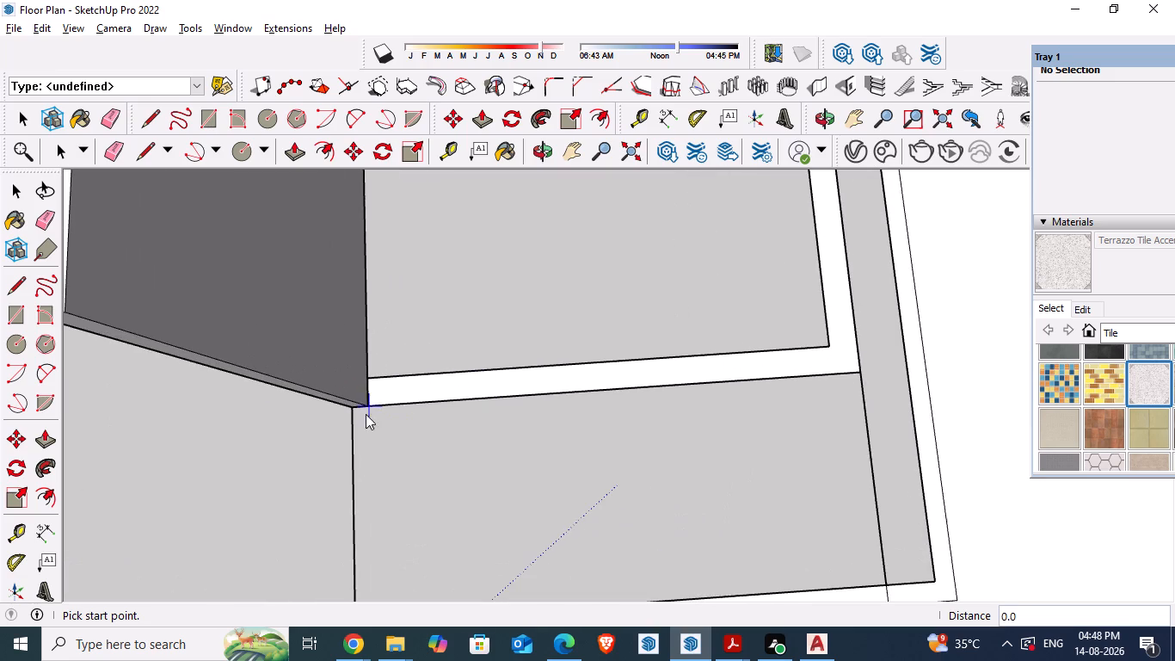
left_click(372, 401)
scroll(593, 388, "down", 4)
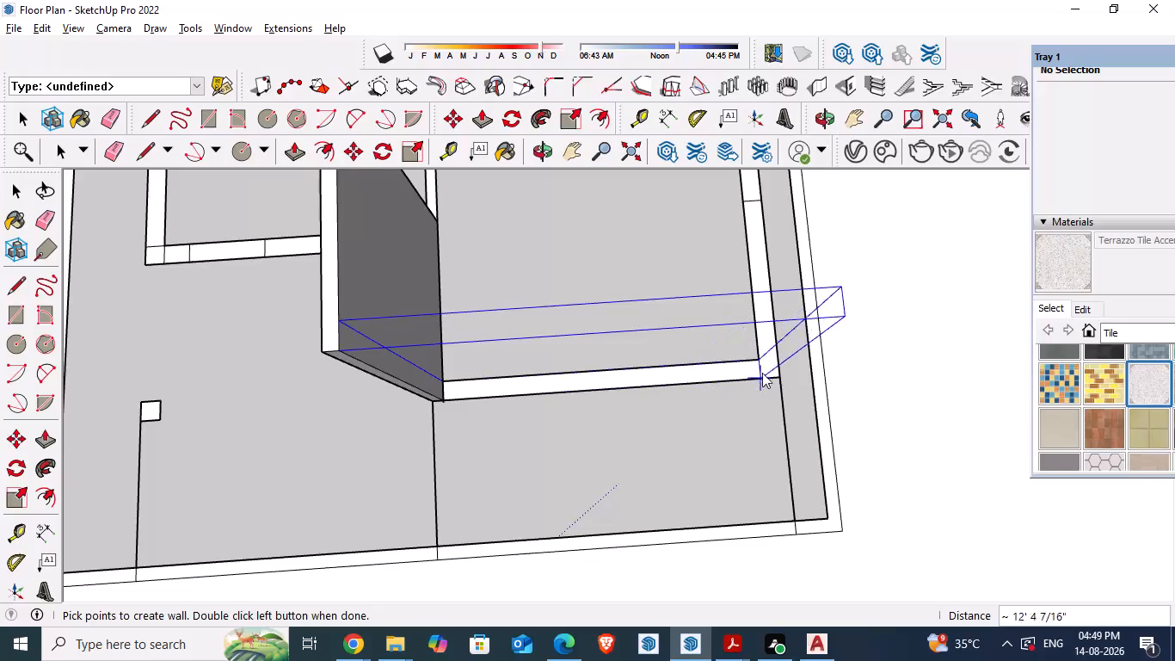
left_click(780, 373)
Continue the 9" wall around the exterior corner for 7' 3" and finish it at the first opening mark.
scroll(720, 372, "down", 4)
middle_click_drag(802, 379, 483, 421)
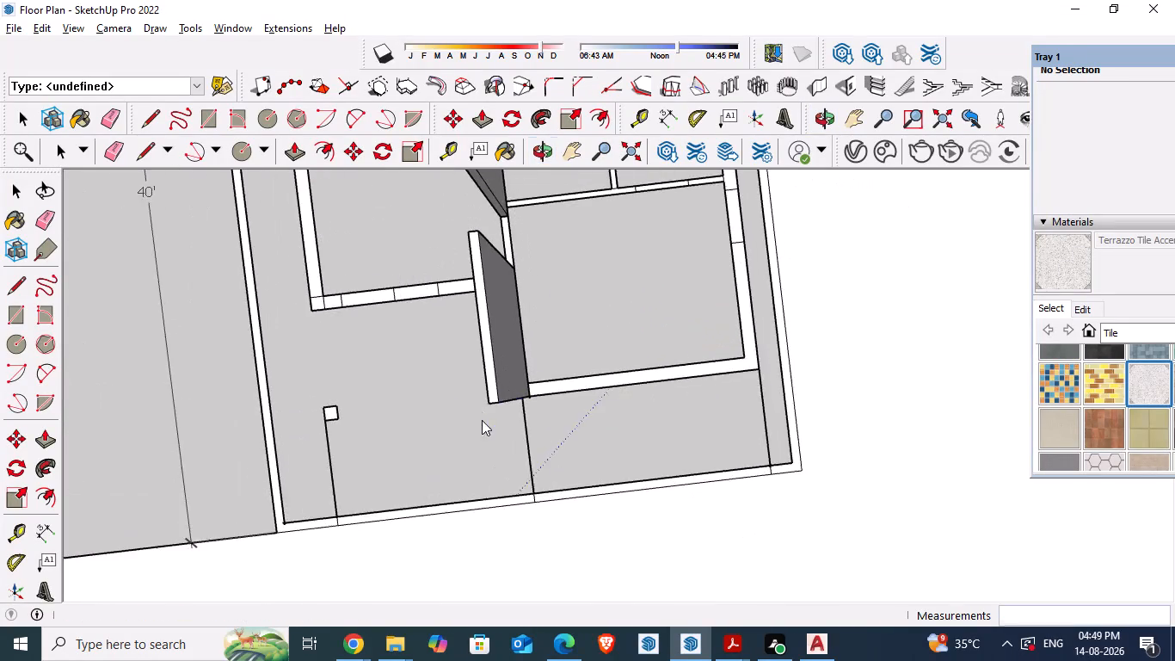
scroll(482, 417, "up", 1)
scroll(643, 402, "down", 7)
middle_click_drag(736, 399, 747, 359)
scroll(671, 355, "down", 13)
middle_click_drag(729, 335, 701, 380)
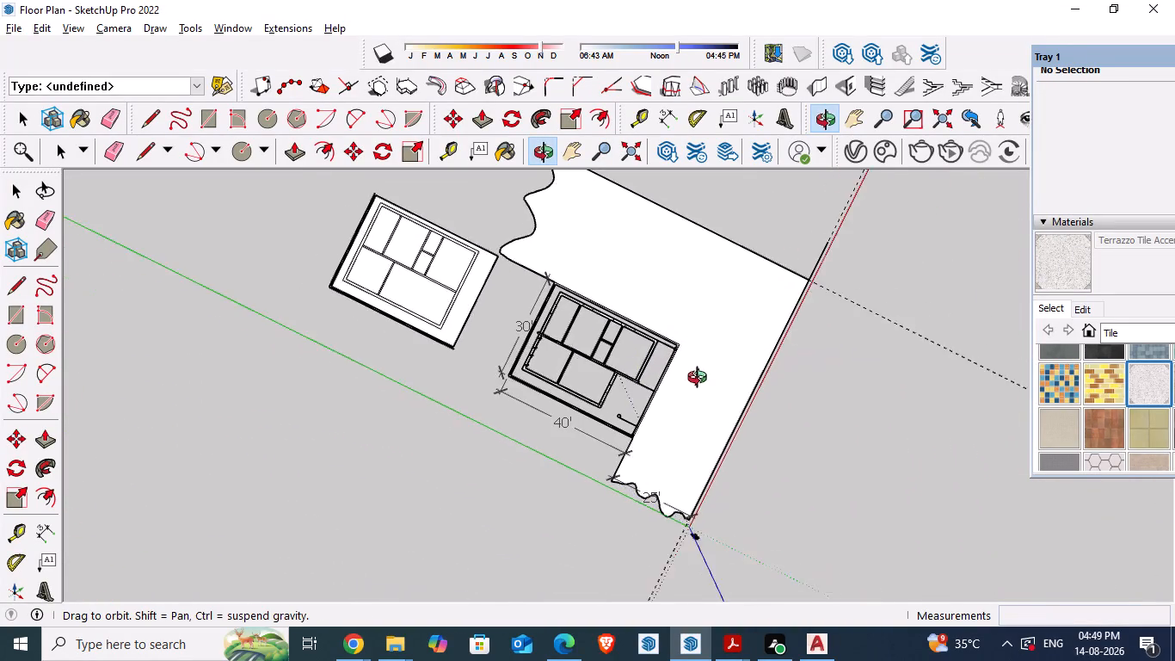
middle_click_drag(701, 380, 704, 261)
scroll(686, 269, "up", 7)
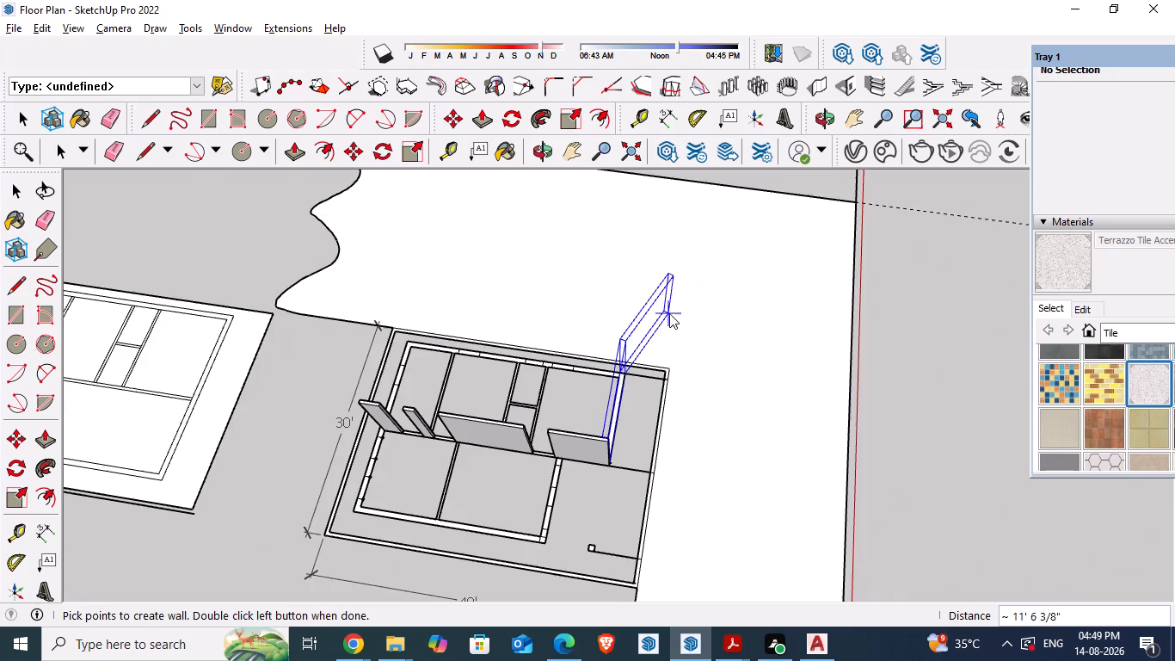
scroll(669, 313, "up", 5)
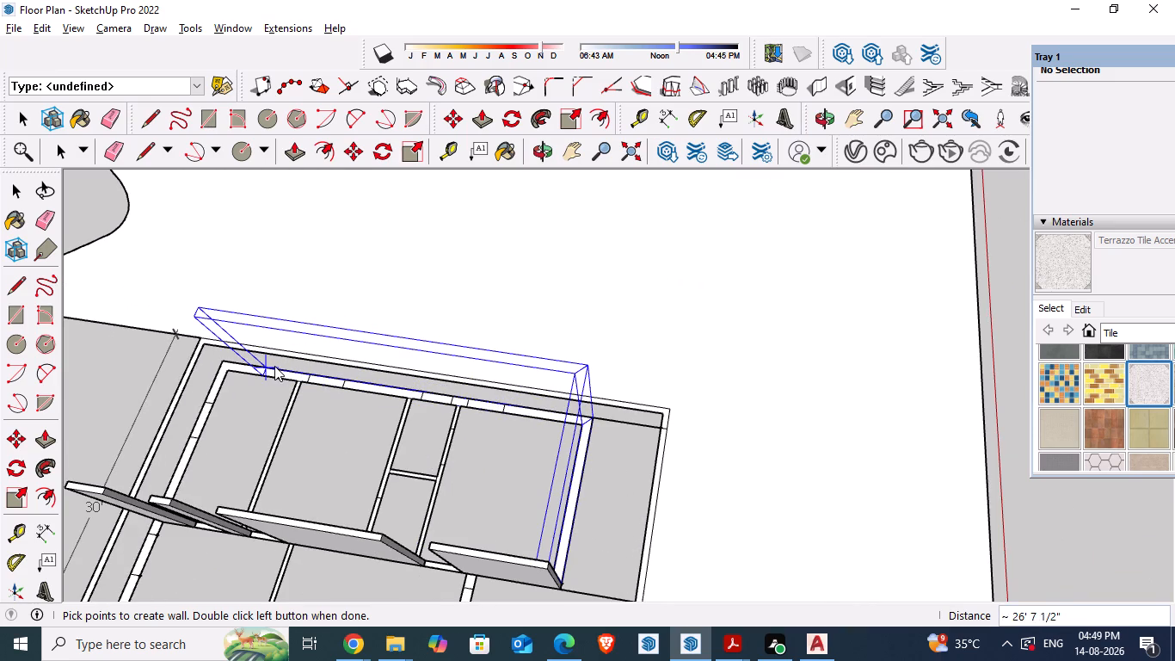
scroll(276, 362, "up", 6)
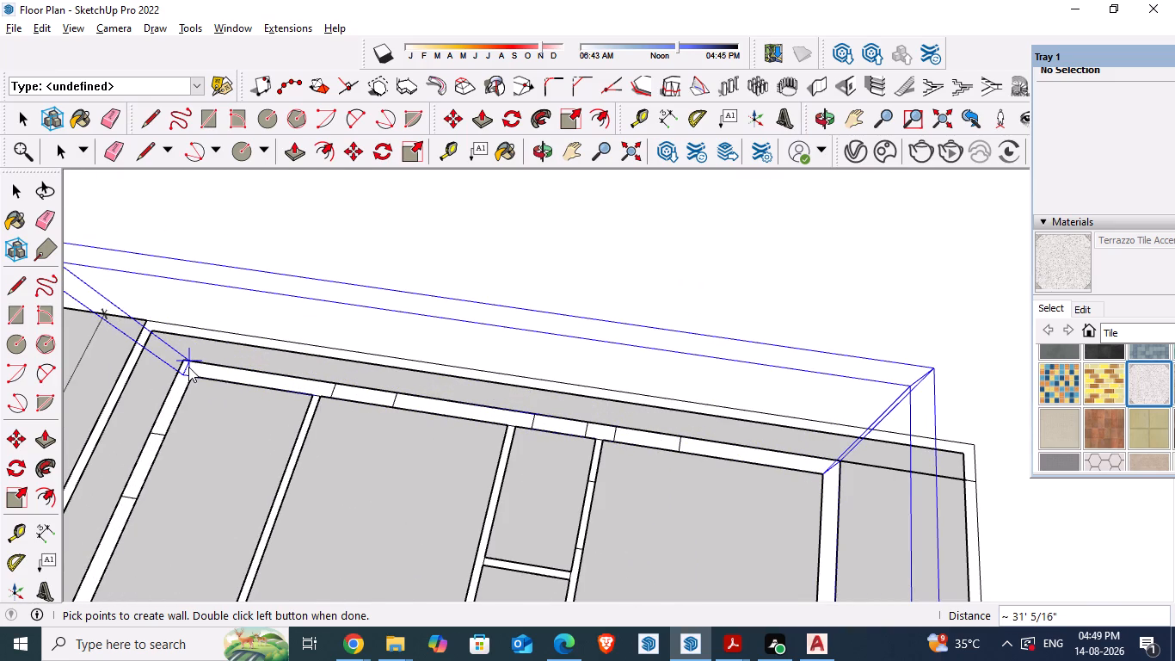
double_click(681, 442)
Build a 9" thick, 10' high wall pier between the first two openings of the exterior wall, beside the toilet partition.
scroll(629, 442, "down", 8)
middle_click_drag(856, 503, 857, 503)
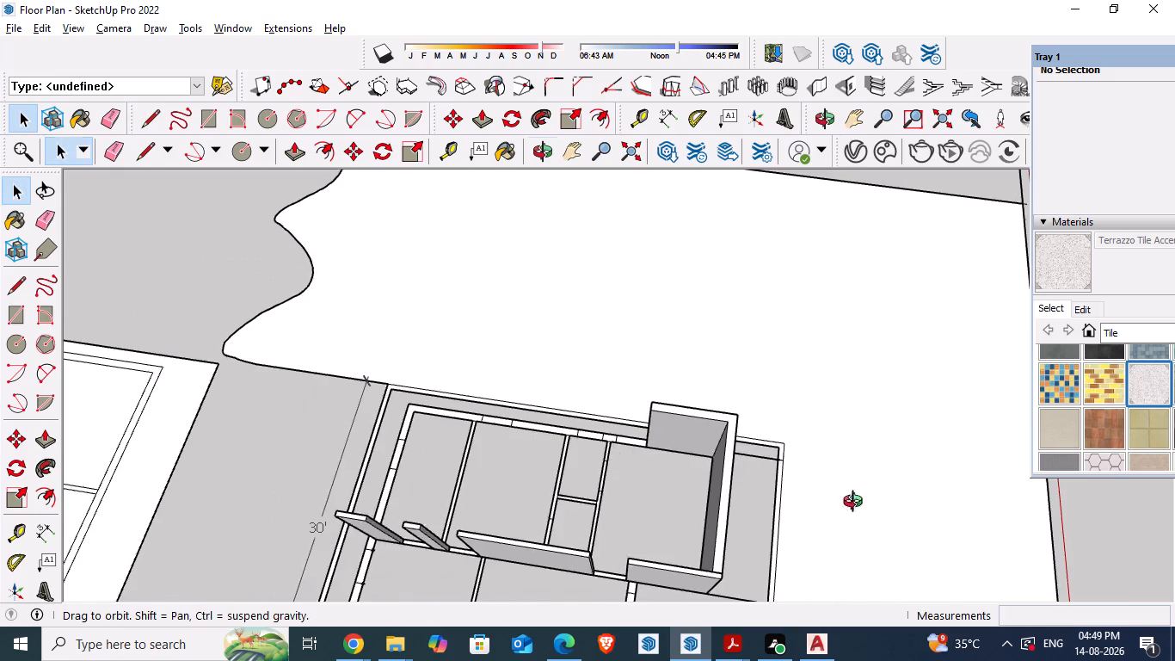
middle_click_drag(857, 503, 383, 434)
scroll(487, 413, "up", 5)
middle_click_drag(623, 477, 536, 490)
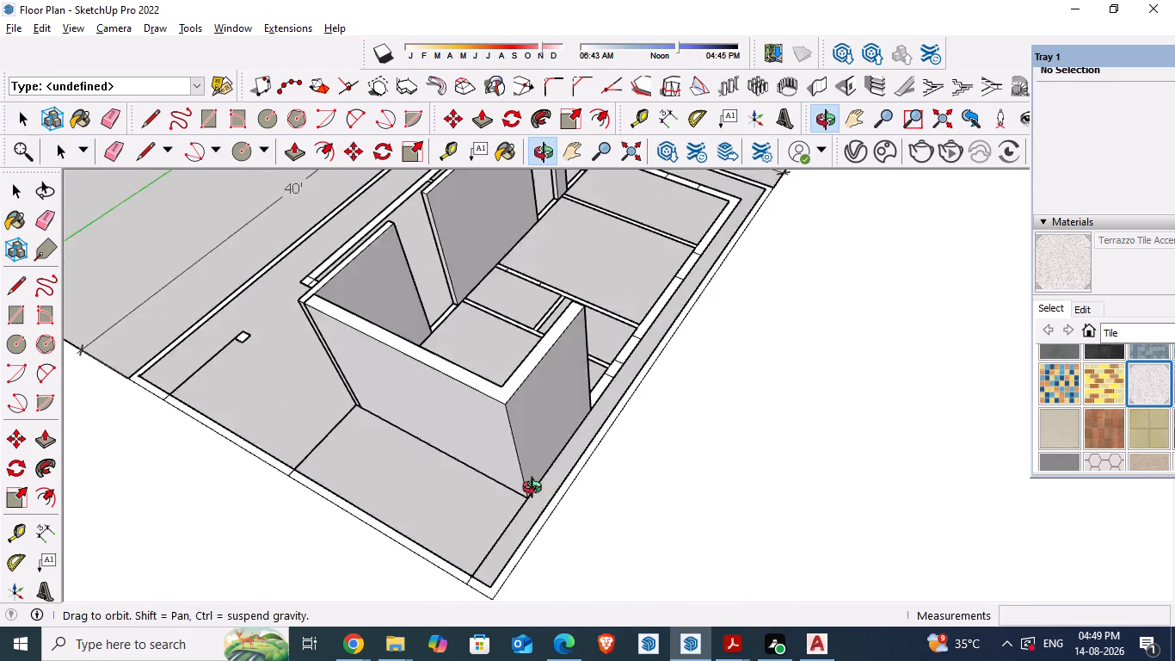
middle_click_drag(536, 490, 325, 477)
scroll(684, 330, "up", 7)
middle_click_drag(603, 376, 557, 455)
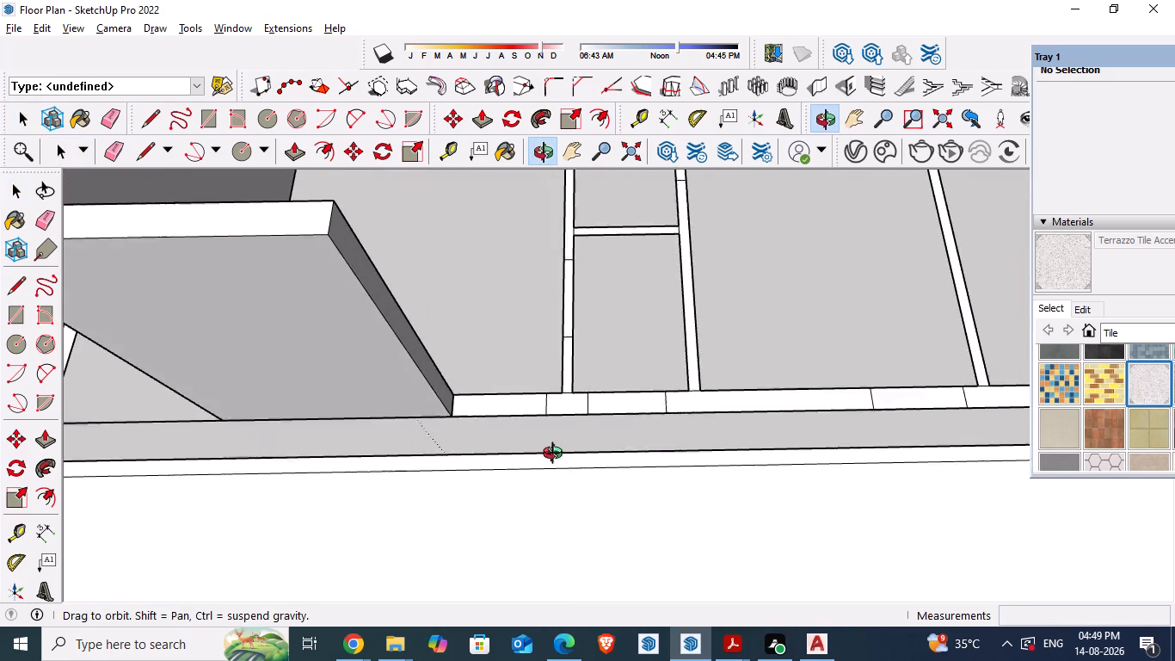
middle_click_drag(557, 455, 550, 460)
scroll(523, 422, "up", 3)
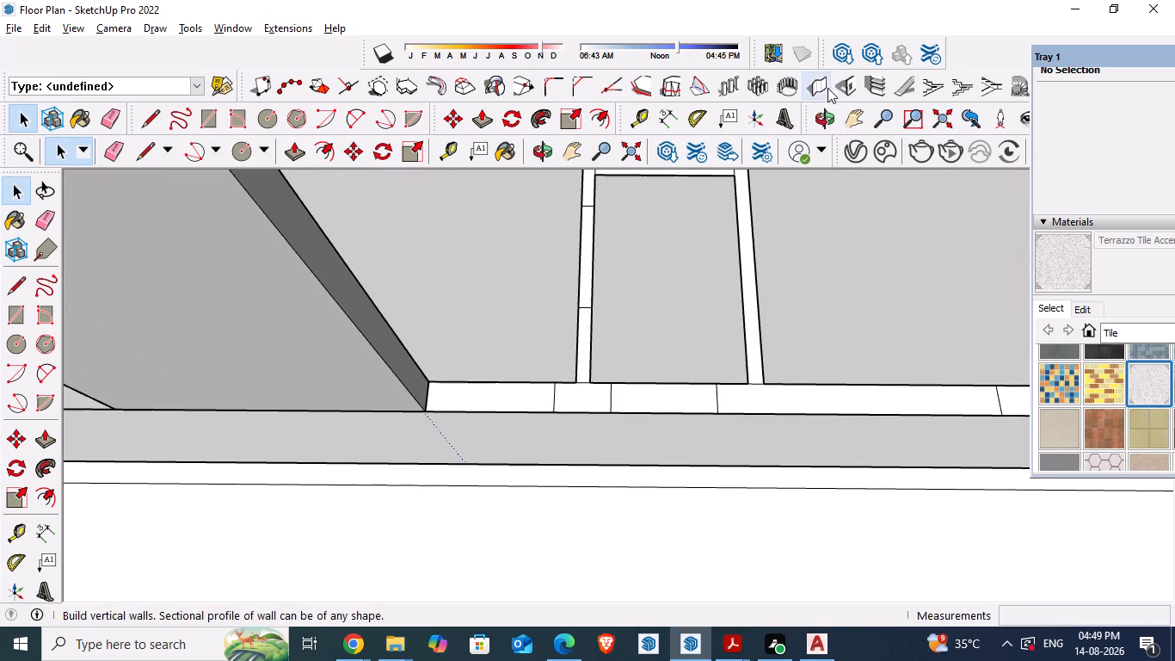
left_click(819, 88)
left_click(144, 434)
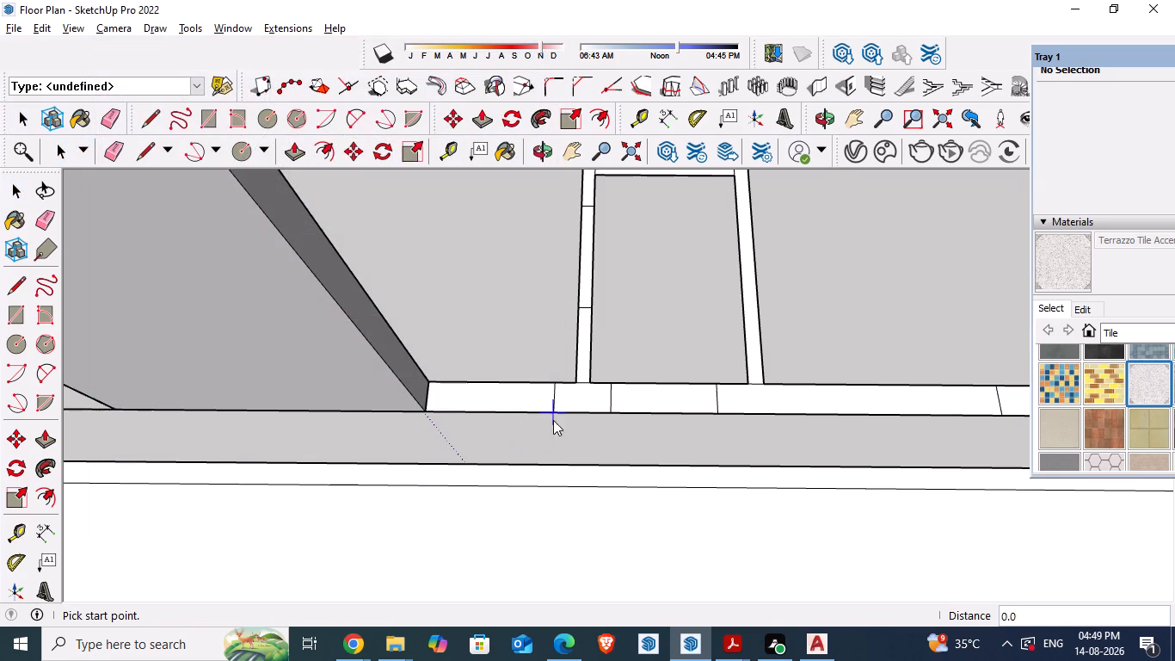
left_click(551, 406)
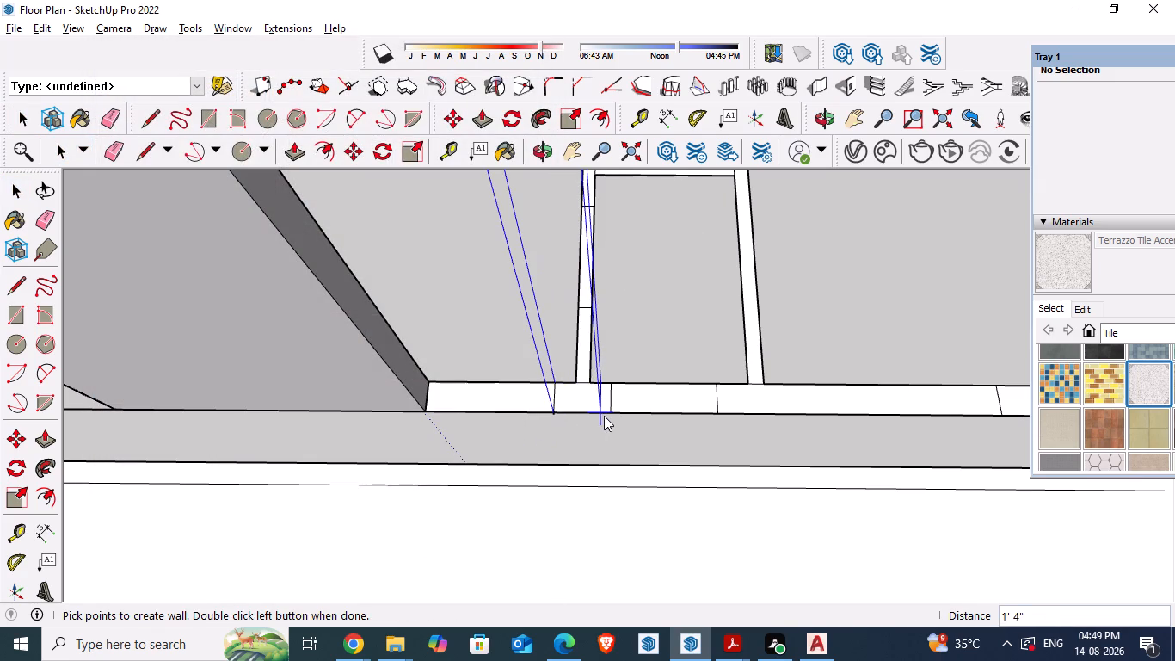
double_click(604, 416)
Build a 9" thick, 10' high wall group along the same exterior side, from the second opening's far mark to the third opening.
left_click(816, 90)
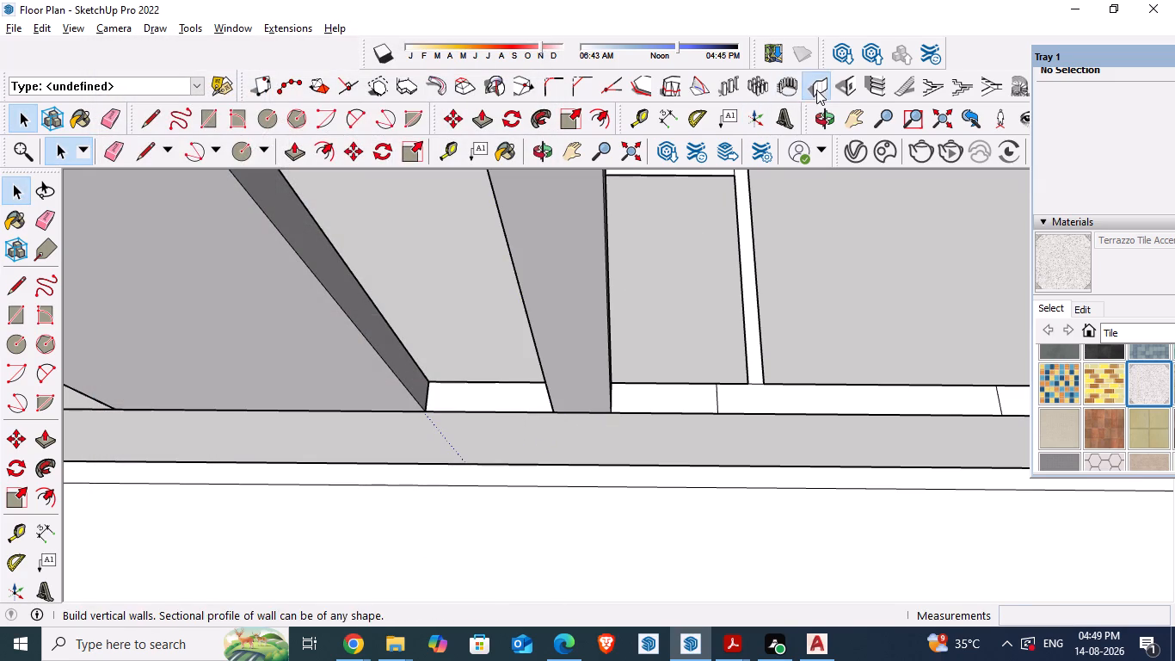
scroll(493, 259, "down", 5)
left_click(157, 435)
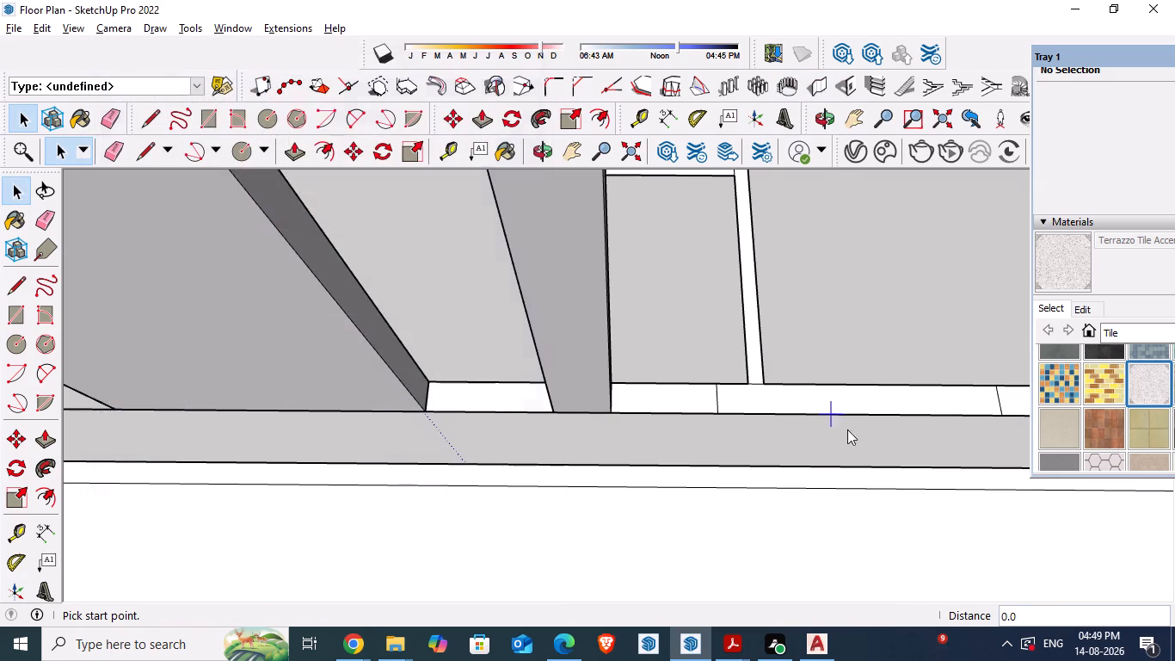
left_click(714, 406)
scroll(444, 416, "down", 6)
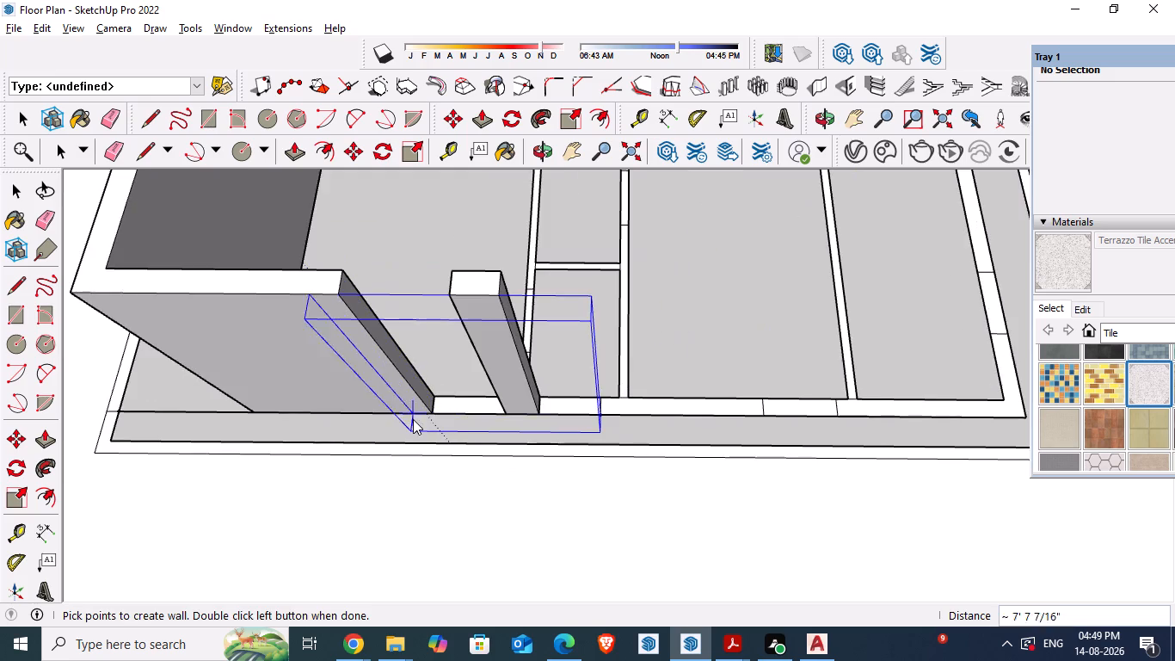
scroll(766, 420, "up", 5)
double_click(766, 409)
Build a 9" thick, 10' high L-shaped wall group from the third opening's far mark around the corner to the adjoining side's first opening mark.
scroll(415, 454, "down", 6)
scroll(735, 436, "up", 4)
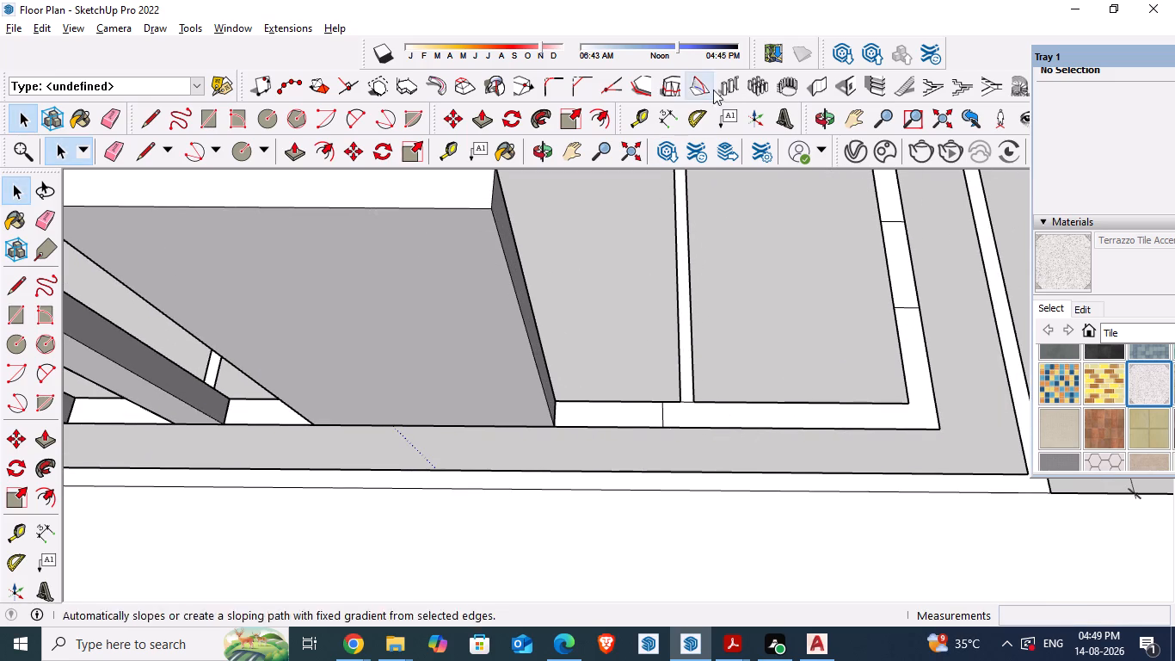
left_click(815, 89)
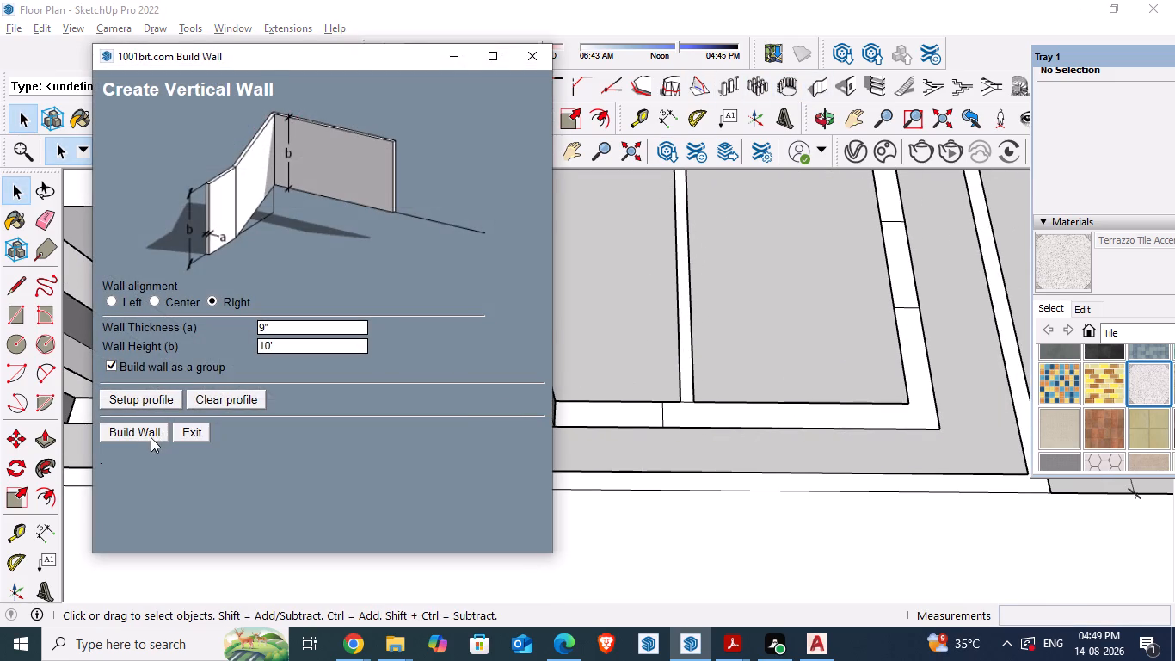
left_click(151, 437)
left_click(661, 423)
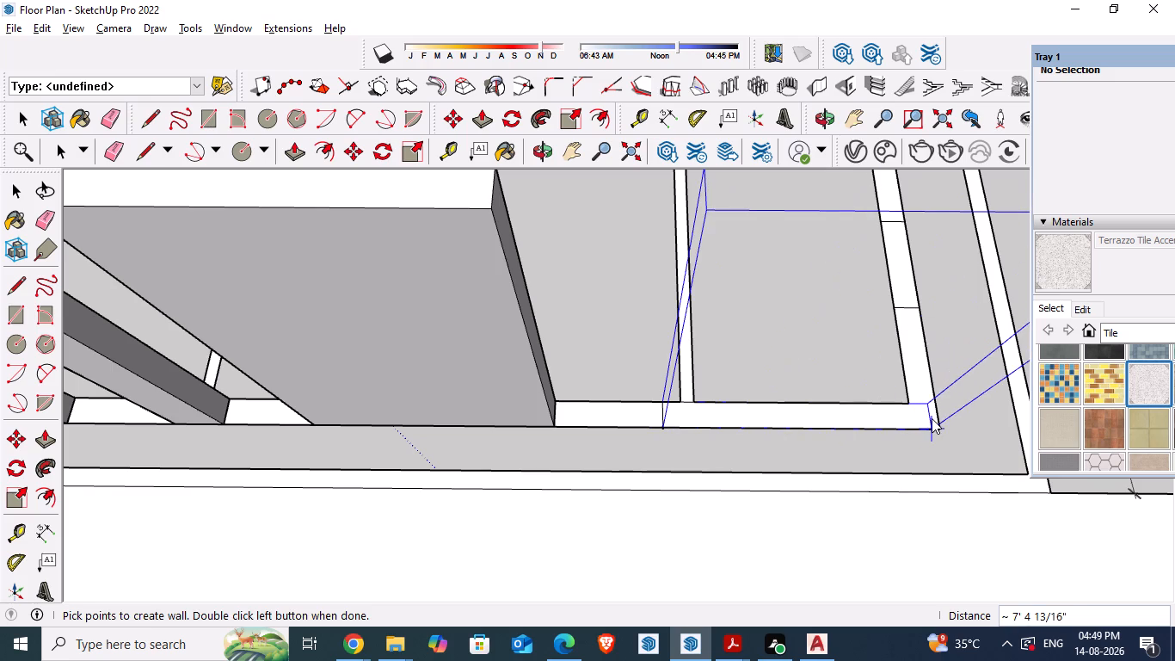
left_click(935, 420)
scroll(835, 423, "down", 4)
middle_click_drag(958, 399, 854, 405)
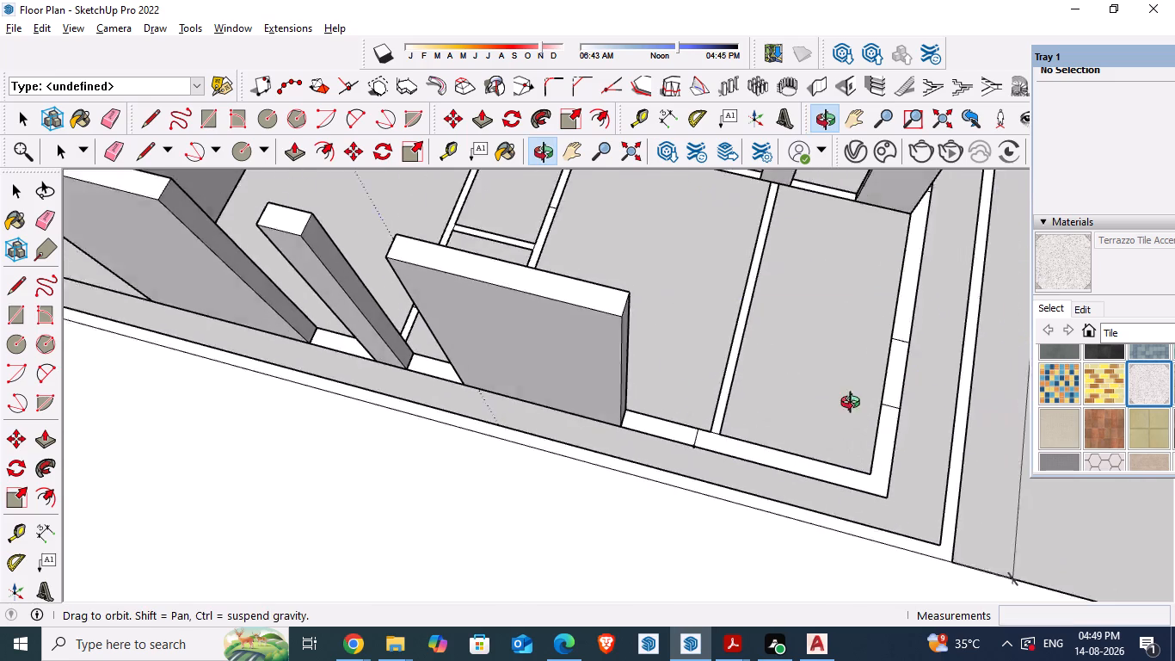
middle_click_drag(854, 405, 683, 360)
scroll(675, 351, "down", 10)
scroll(827, 423, "up", 5)
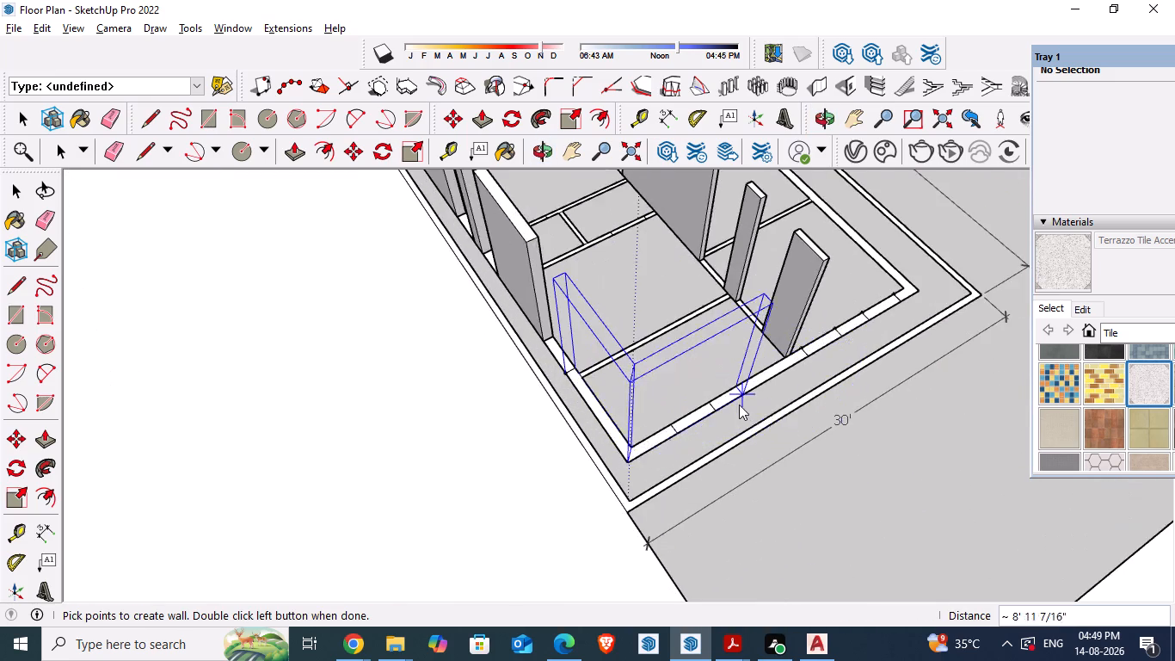
scroll(737, 404, "up", 10)
double_click(586, 473)
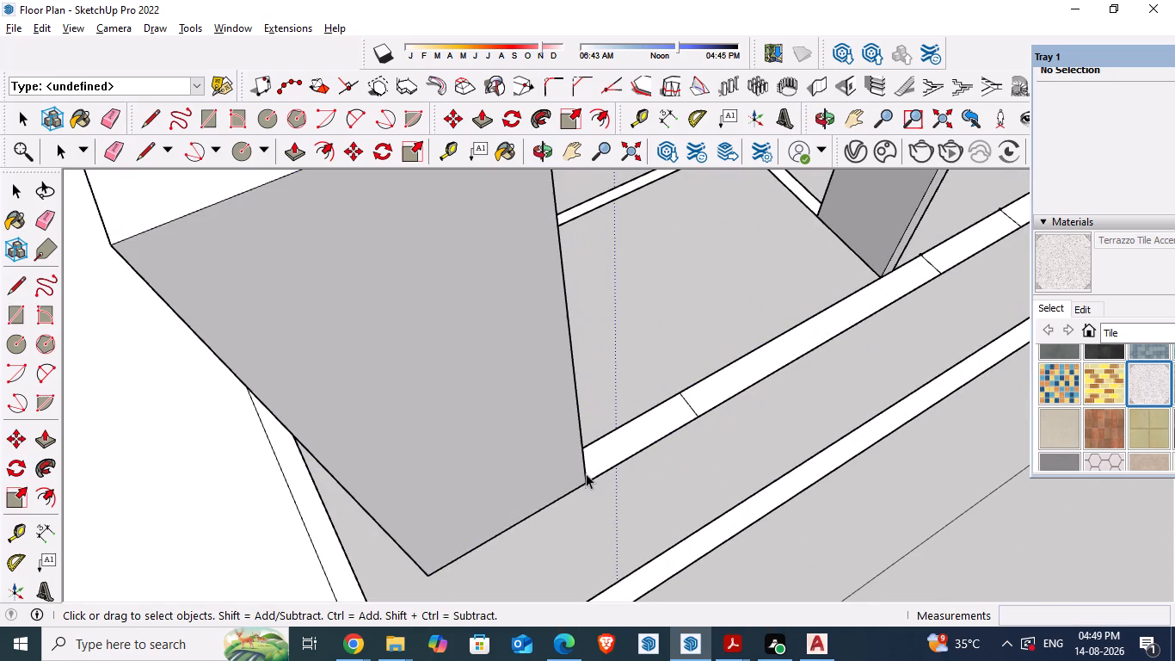
Build a 9" thick, 10' high right-aligned wall group about 8' long between the adjoining side's first opening and its second opening mark.
left_click(815, 87)
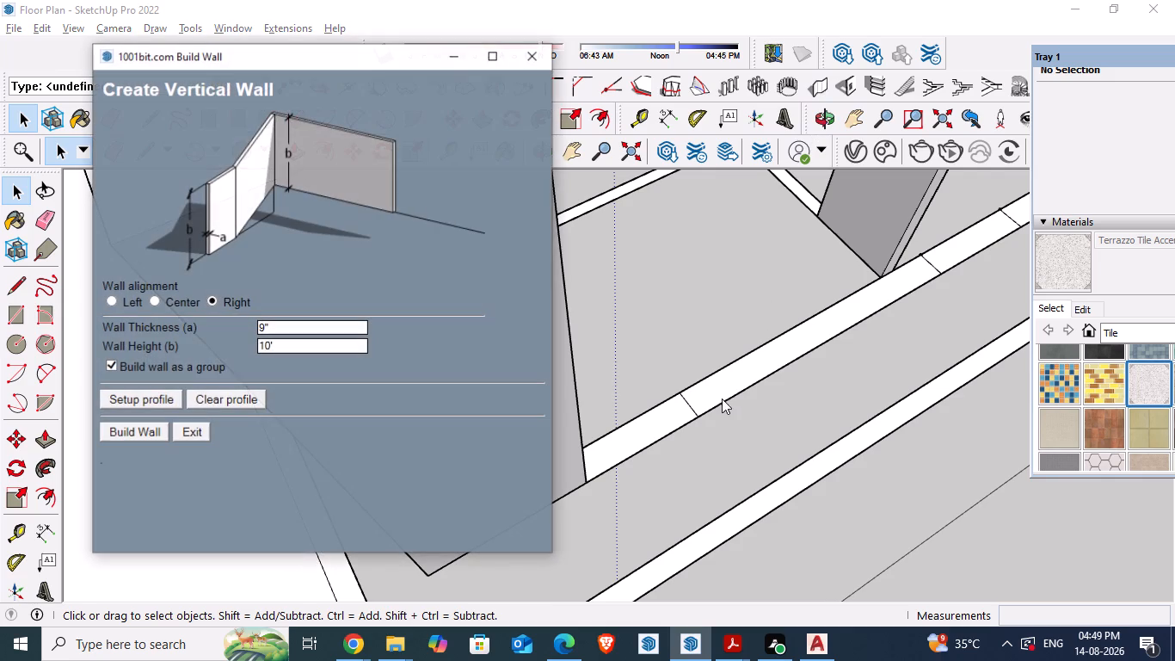
left_click(120, 433)
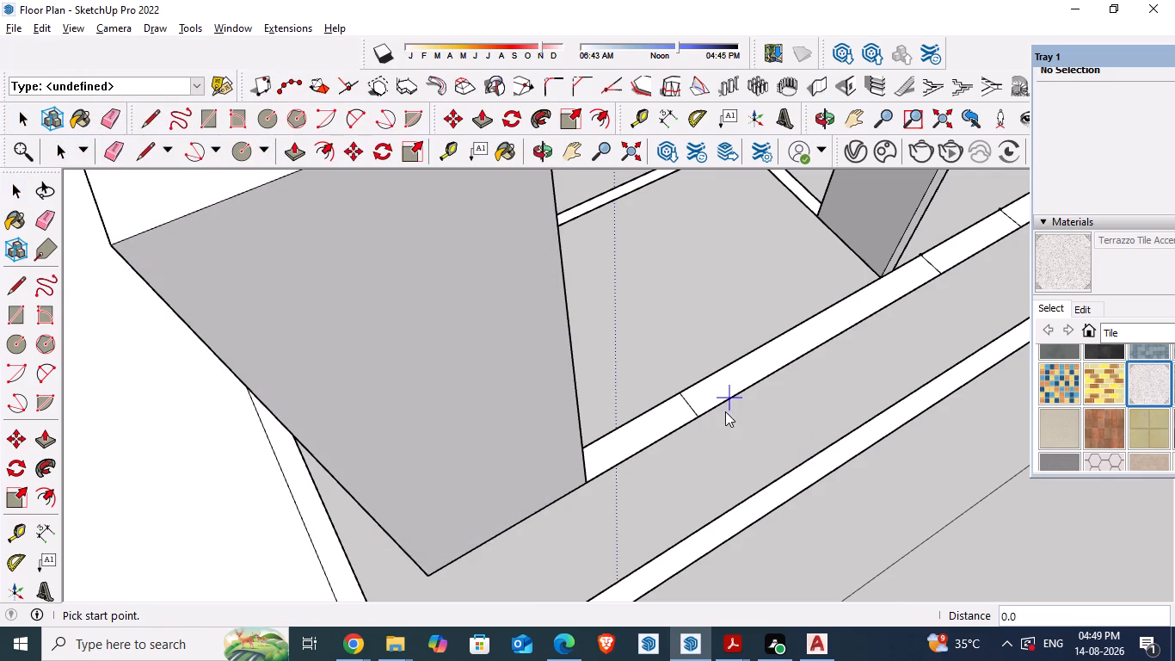
left_click(699, 414)
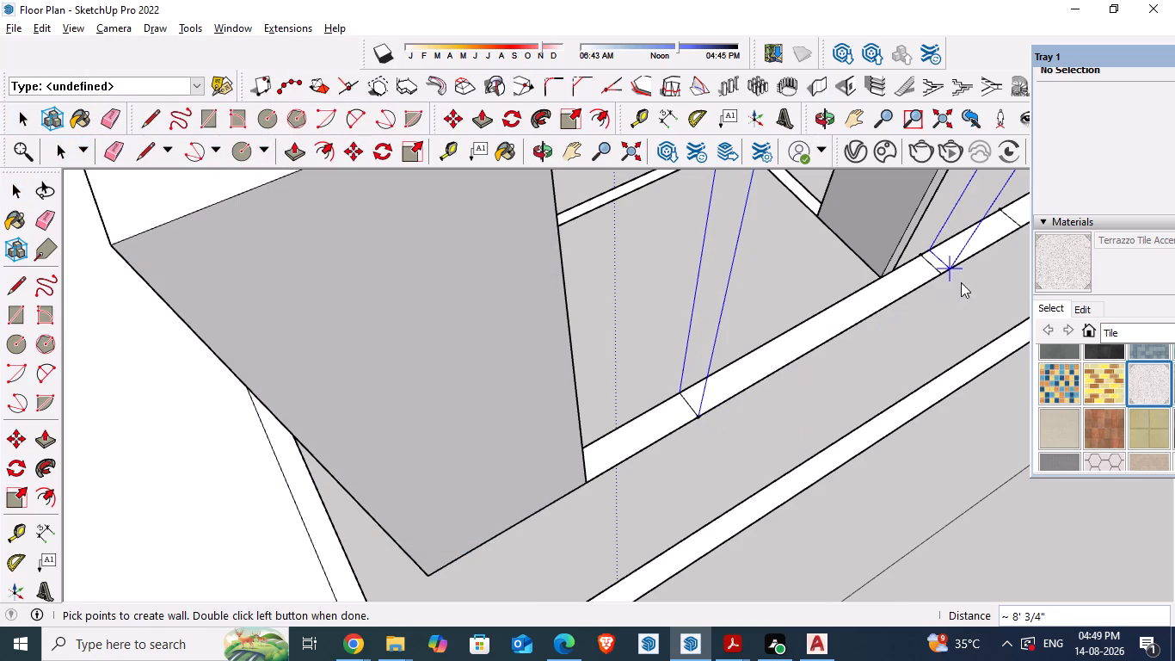
double_click(943, 275)
Save the floor plan model with the new exterior wall segment in place.
scroll(565, 506, "down", 9)
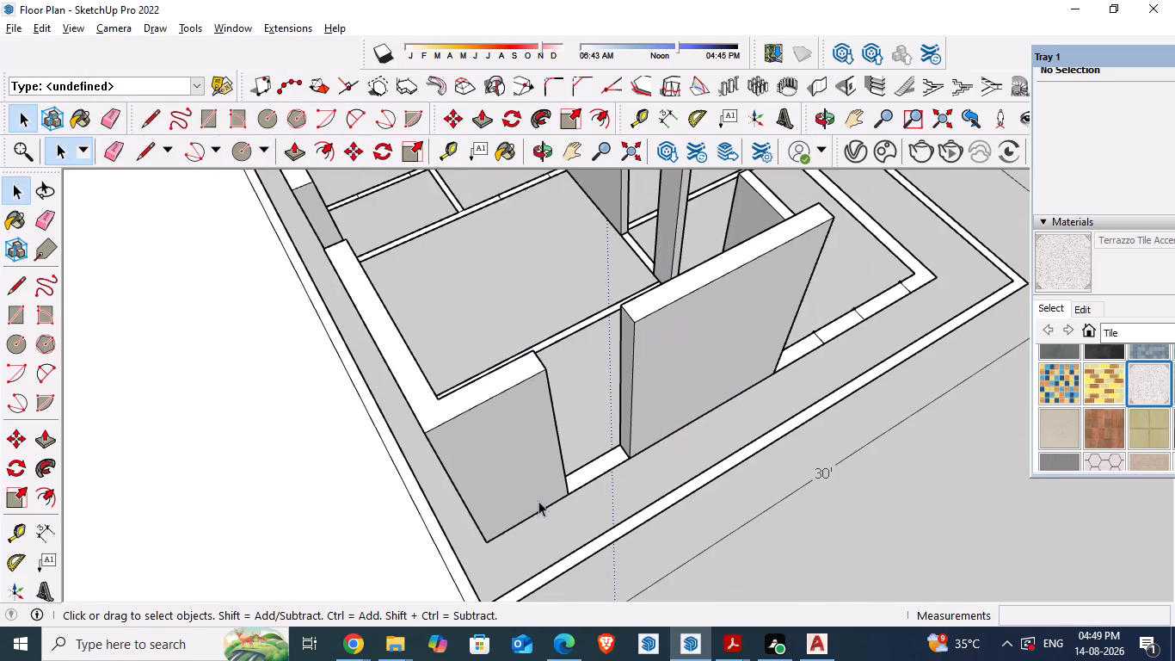
scroll(983, 321, "up", 8)
middle_click_drag(806, 401, 667, 470)
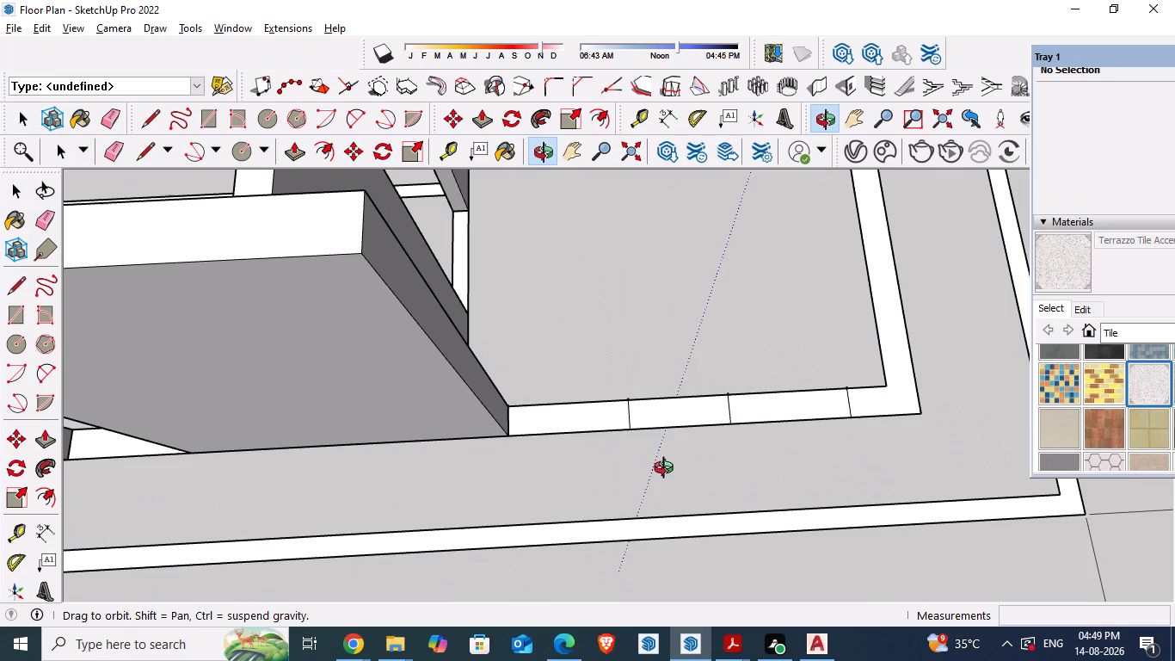
middle_click_drag(667, 470, 665, 471)
scroll(673, 476, "down", 2)
middle_click_drag(689, 488, 686, 492)
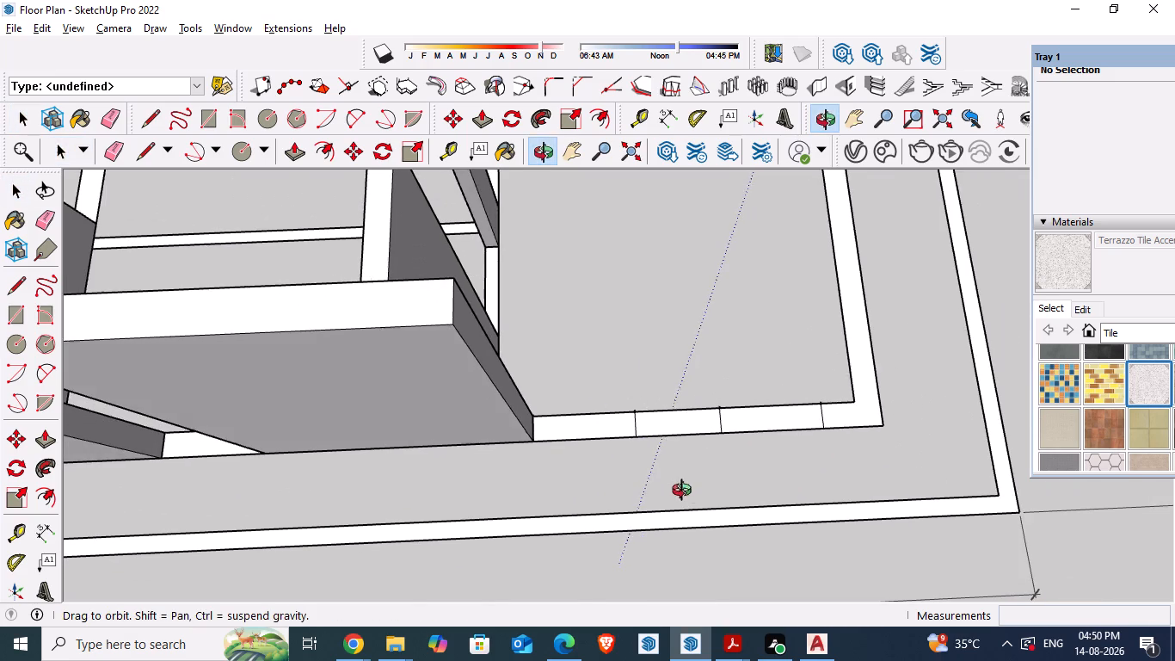
middle_click_drag(686, 492, 655, 505)
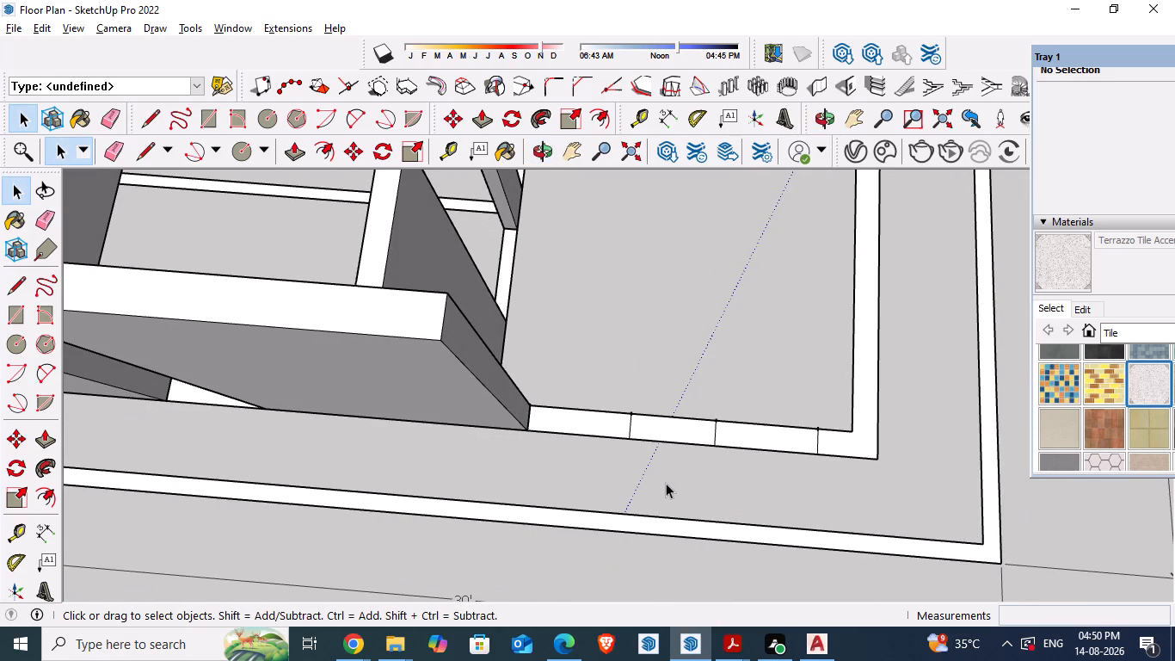
key("ctrl+s")
Switch to the floor plans PDF in Acrobat and check the ground floor plan's door and window openings.
left_click(729, 634)
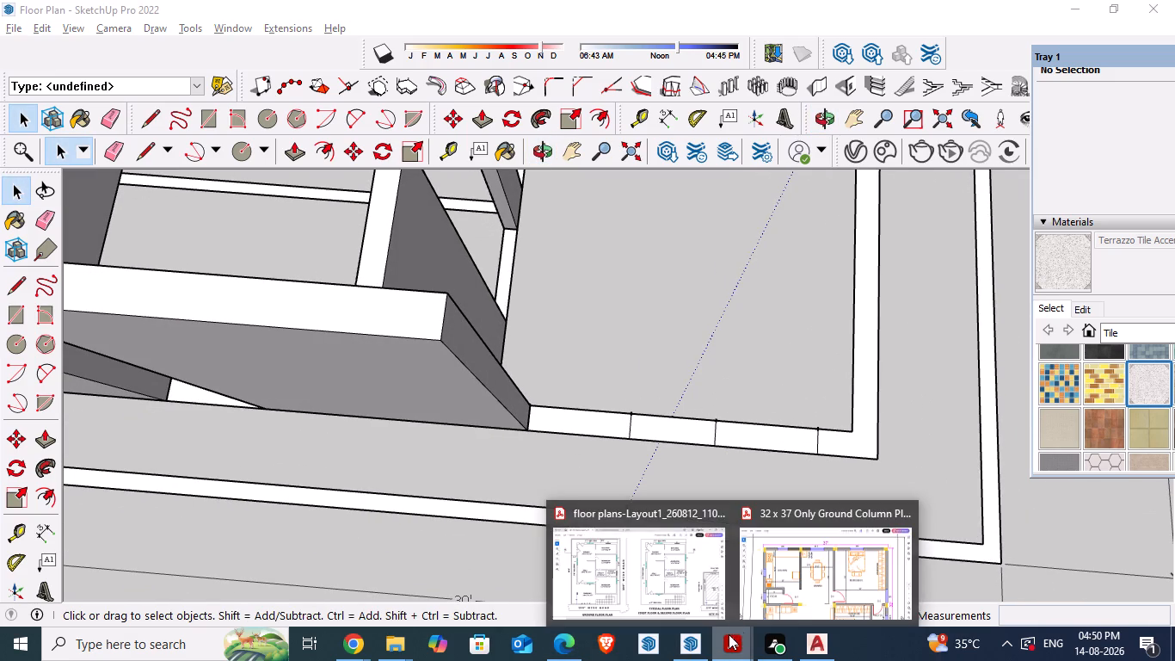
left_click(816, 575)
left_click(731, 643)
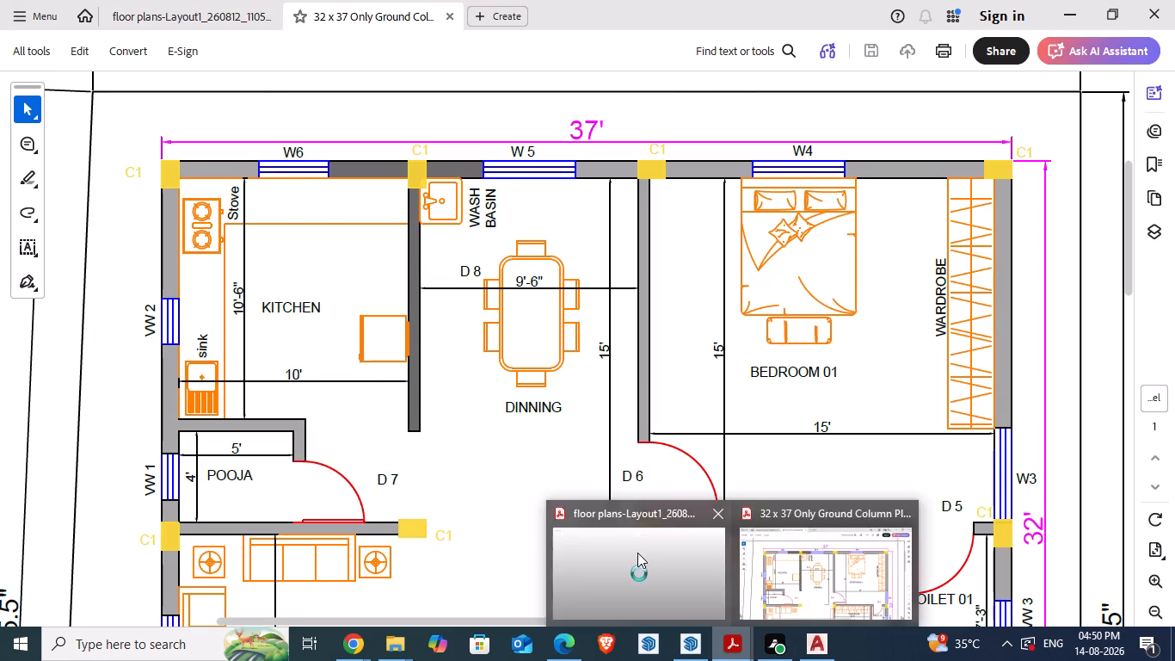
left_click(634, 552)
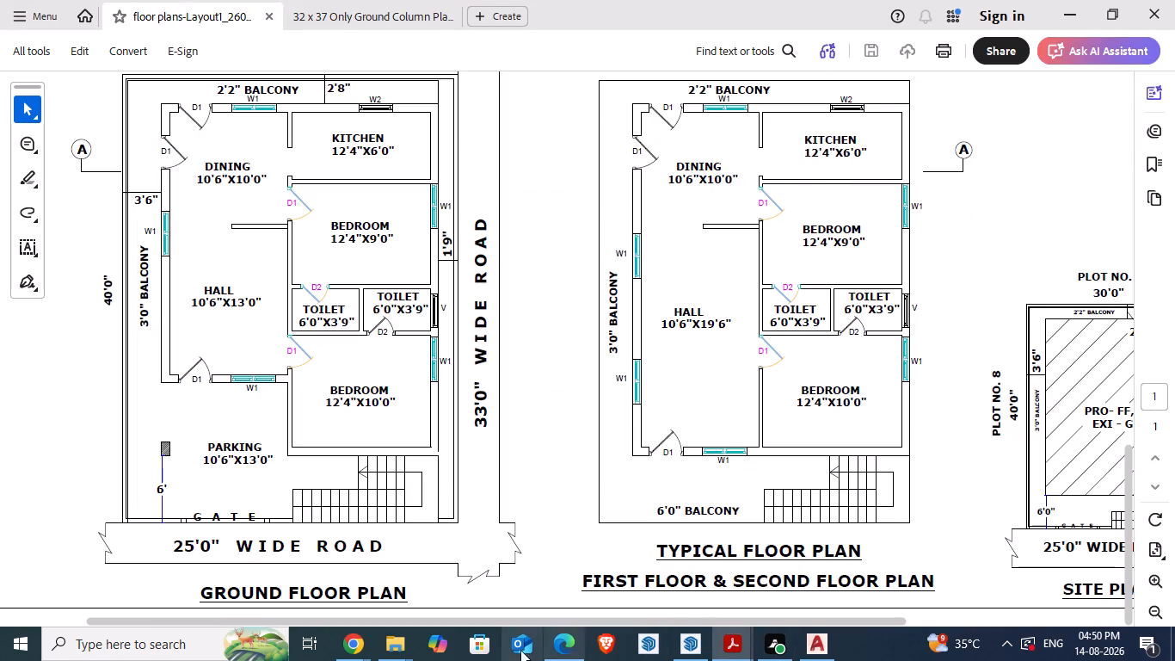
left_click(365, 646)
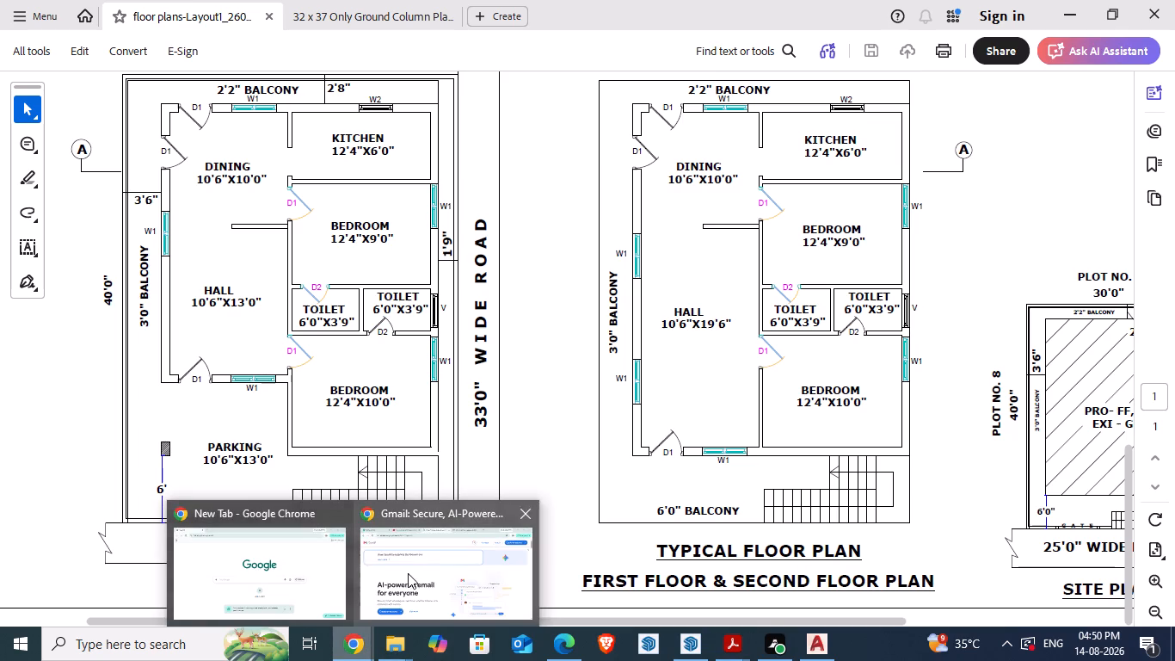
left_click(741, 640)
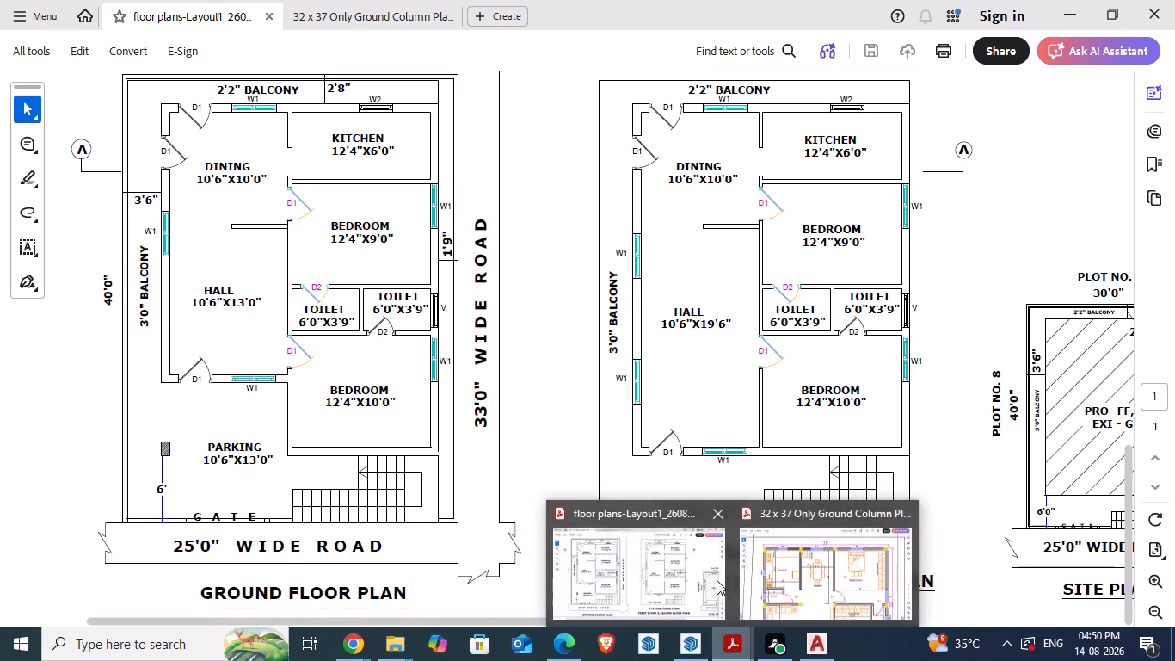
left_click(750, 364)
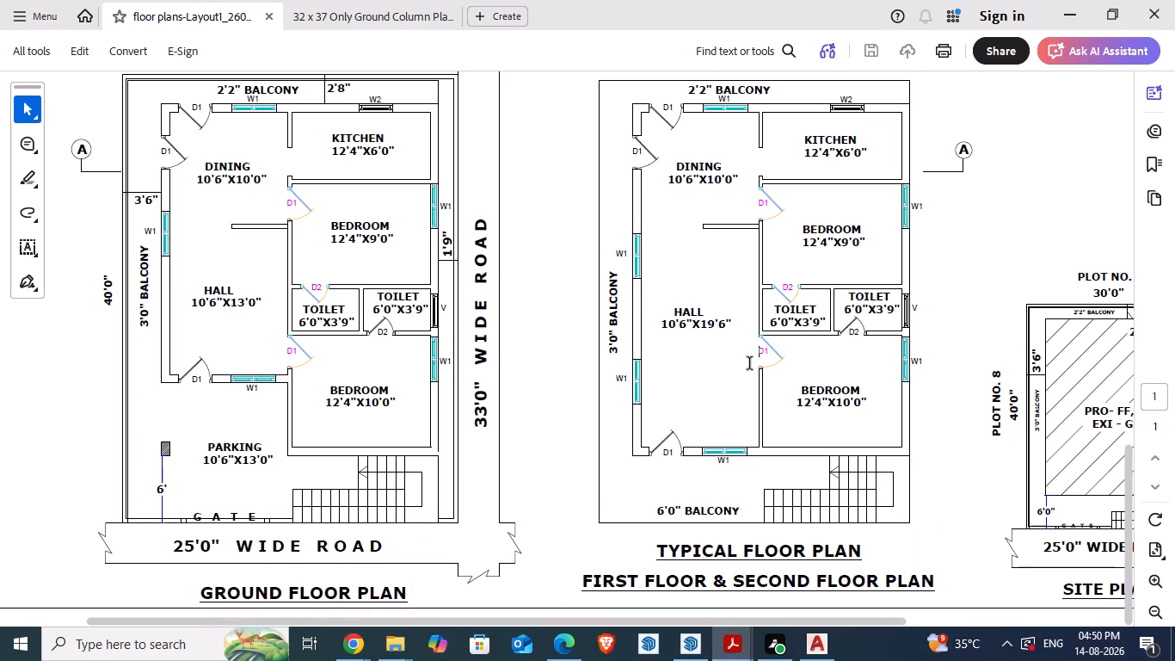
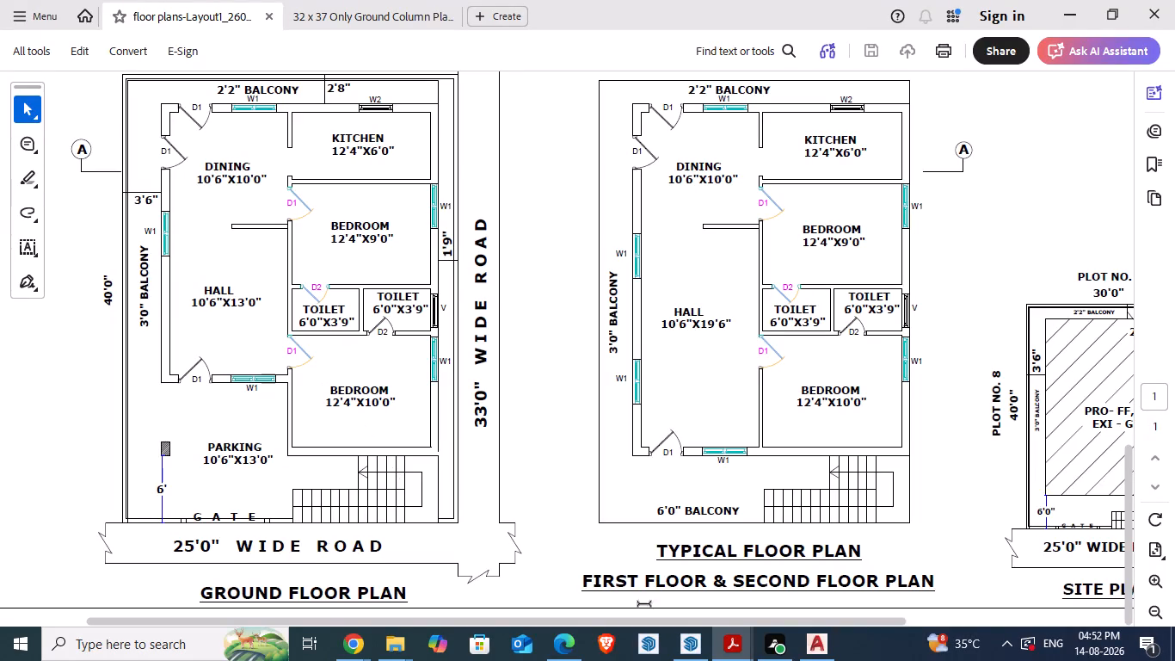
Examine the elevation, Section-AA and the ground and typical floor plans in the PDF for storey heights, doors and windows.
scroll(694, 425, "down", 4)
scroll(694, 425, "up", 8)
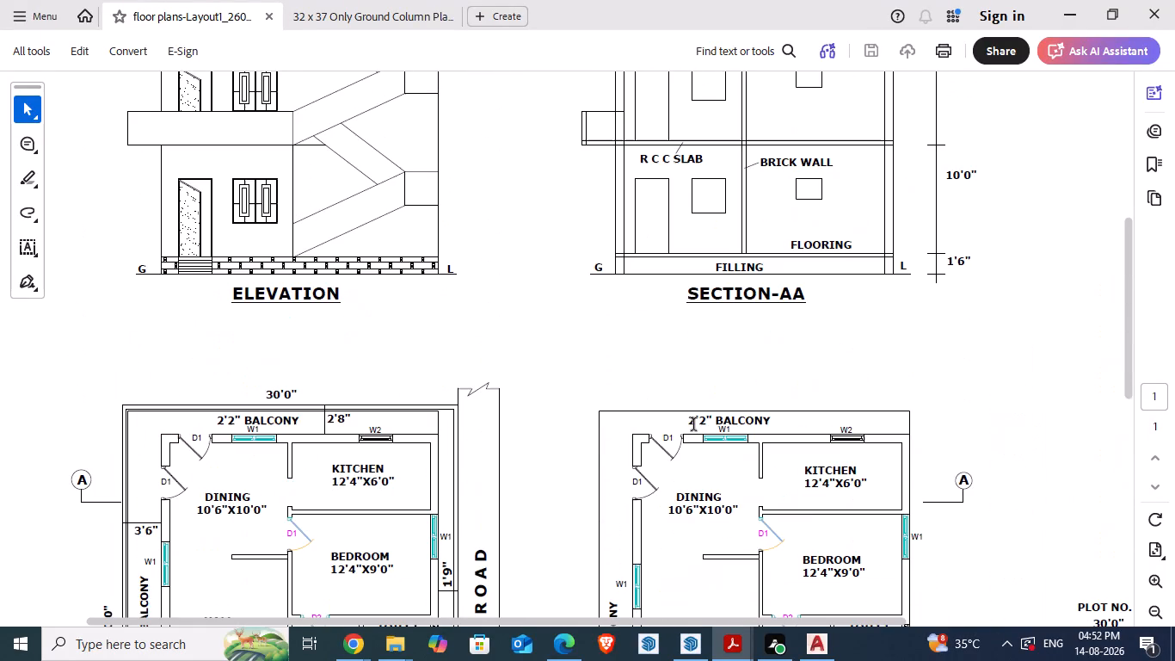
scroll(754, 495, "up", 5)
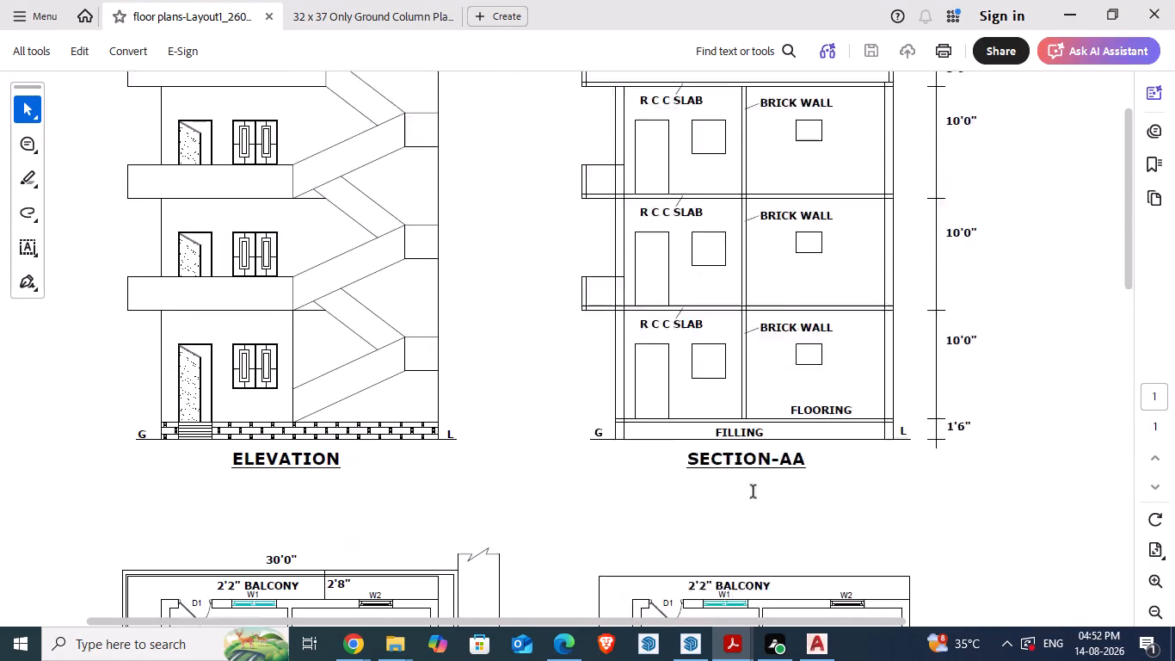
scroll(754, 492, "up", 8)
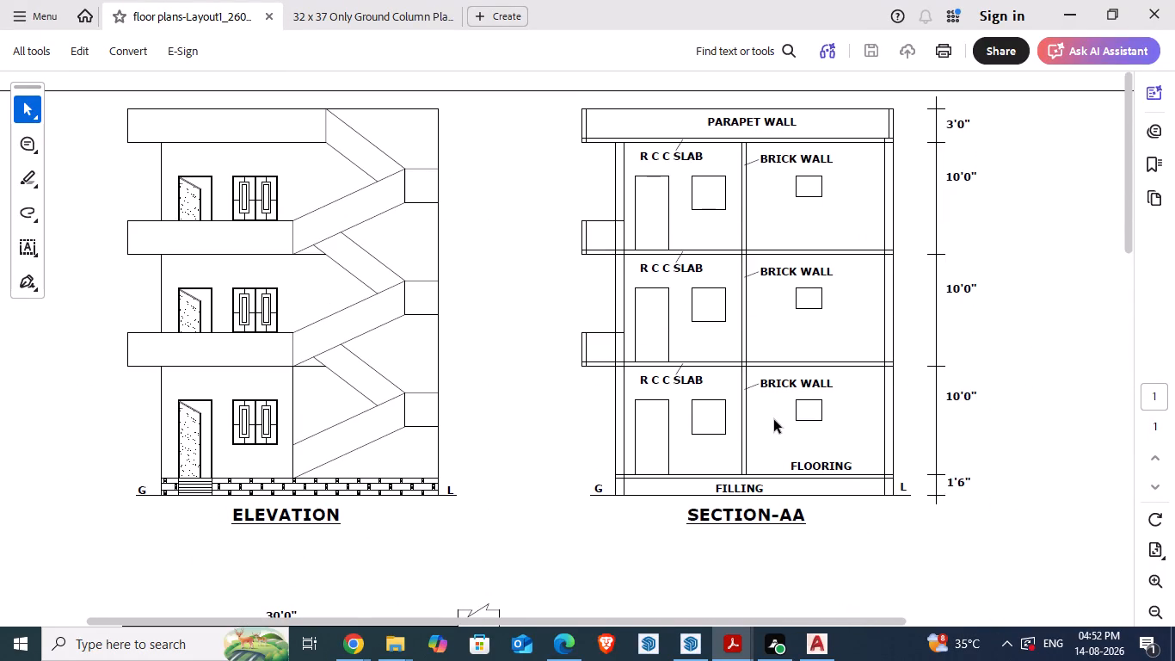
scroll(773, 420, "down", 9)
scroll(763, 421, "up", 1)
scroll(761, 422, "down", 5)
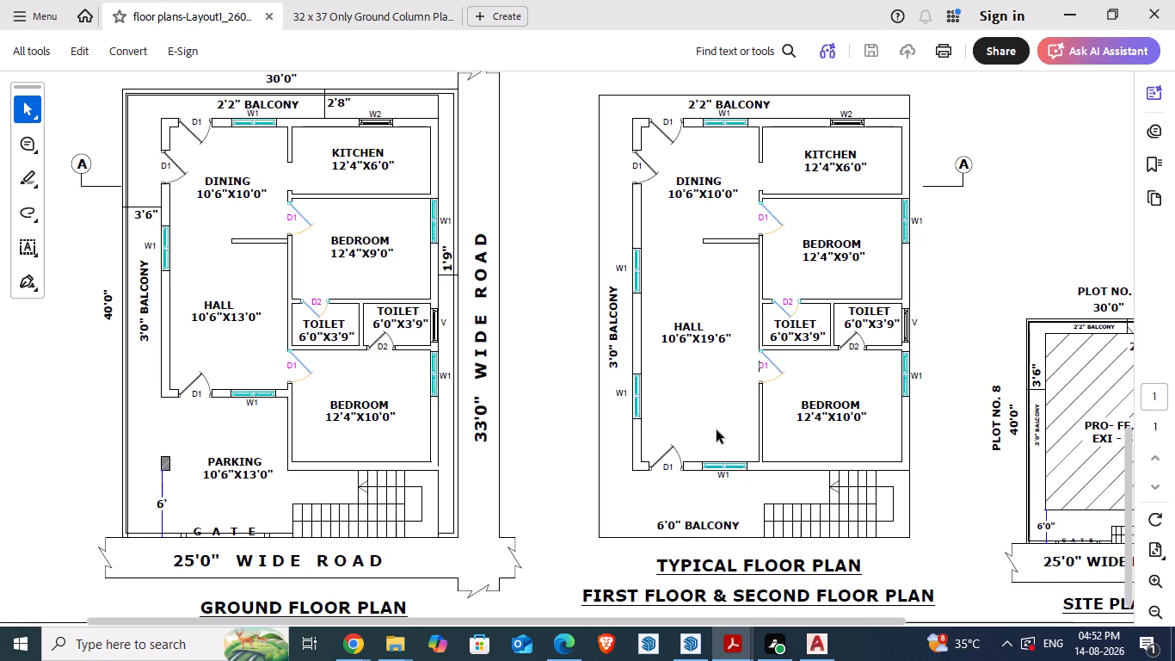
scroll(843, 386, "down", 8)
scroll(826, 398, "up", 2)
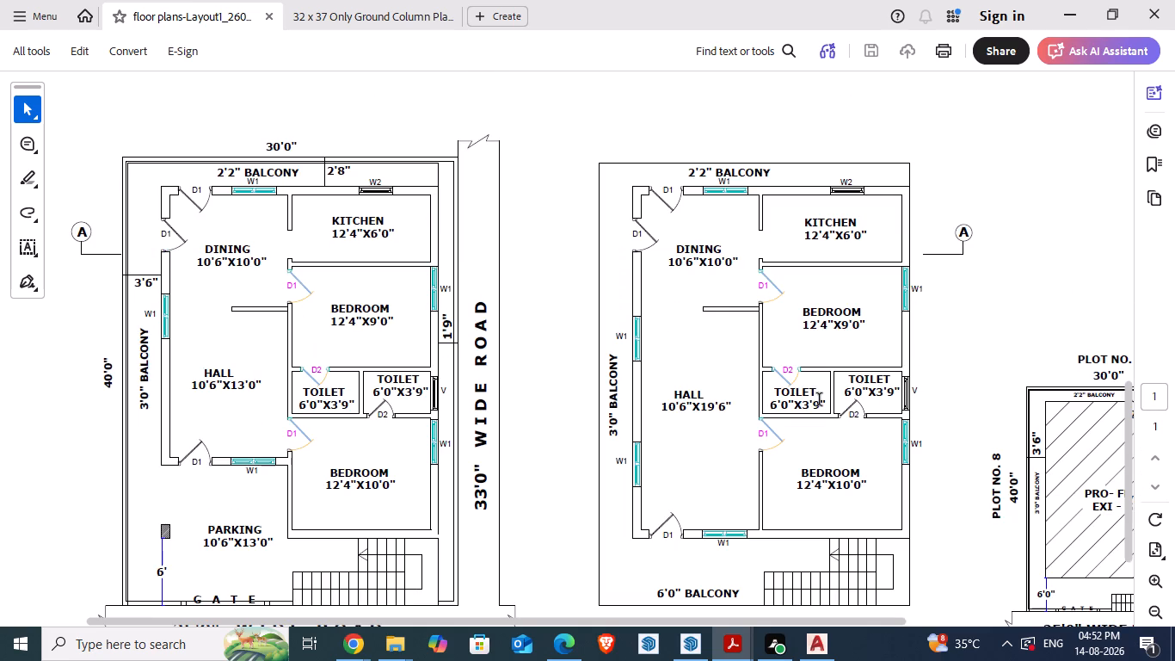
left_click(704, 386)
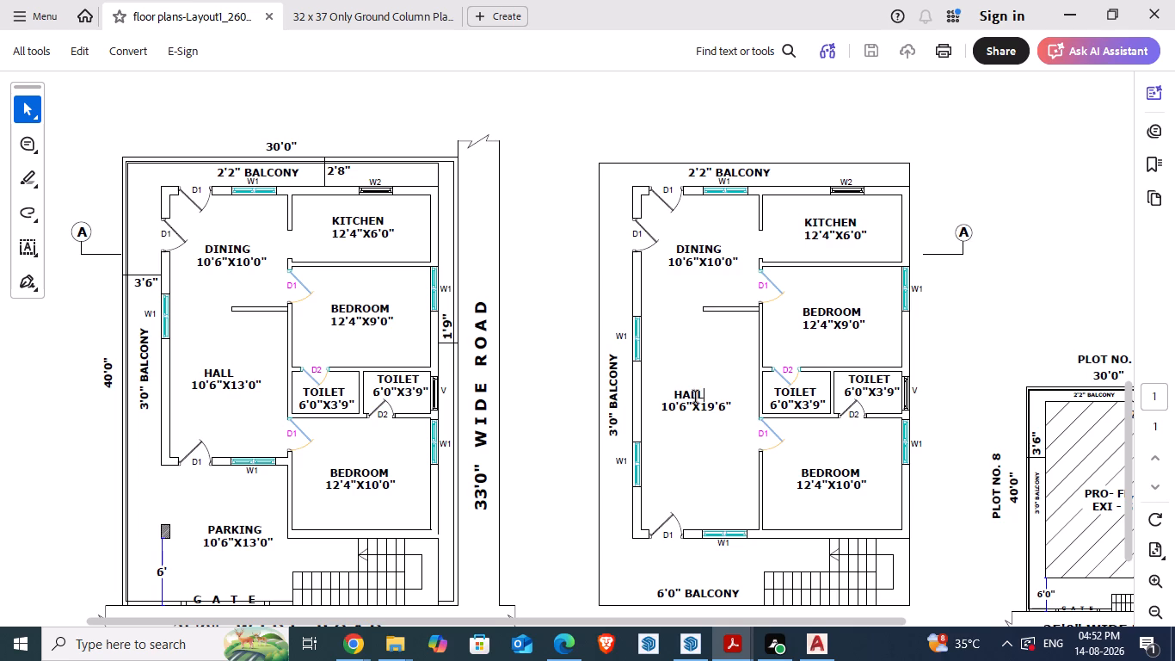
Switch to the SketchUp floor plan model and inspect the raised walls and the remaining opening marks around the kitchen and dining area.
left_click(683, 641)
scroll(553, 420, "down", 6)
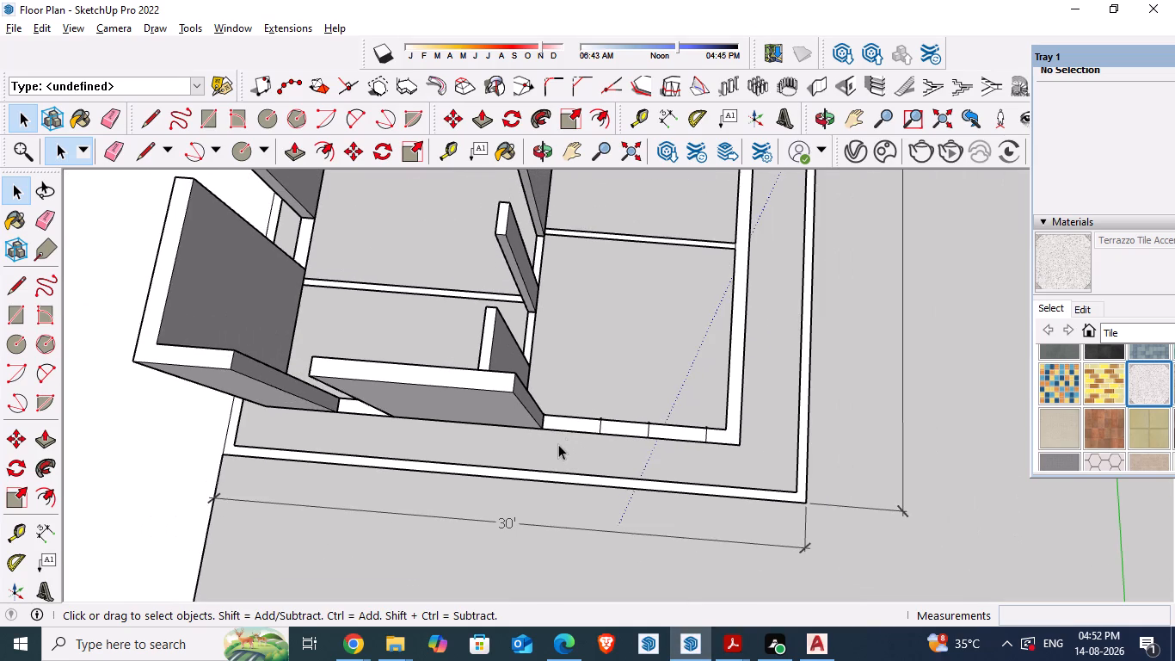
middle_click_drag(589, 454, 815, 352)
scroll(747, 332, "down", 9)
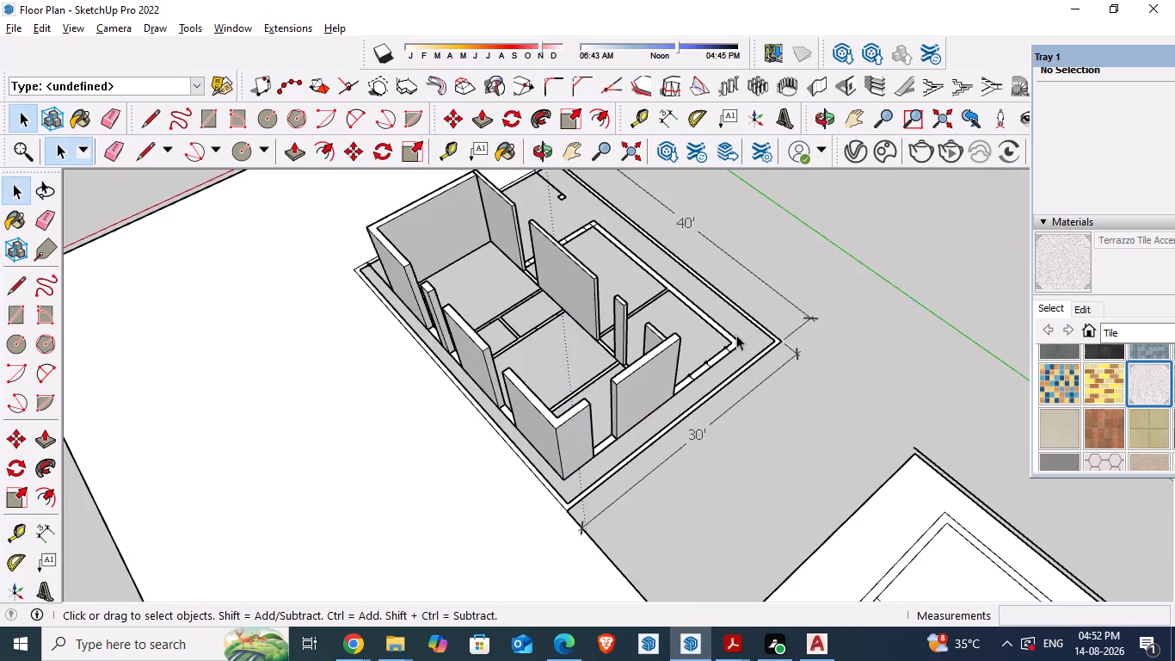
middle_click_drag(618, 403, 969, 312)
middle_click_drag(491, 451, 834, 439)
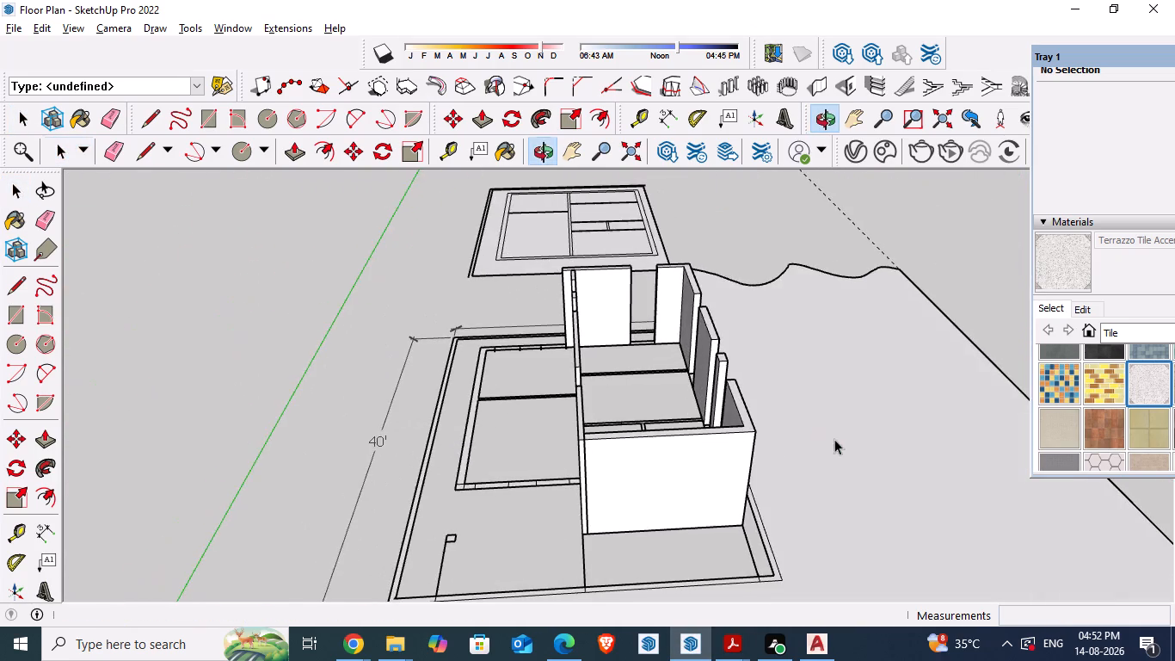
scroll(607, 423, "up", 5)
middle_click_drag(551, 420, 548, 498)
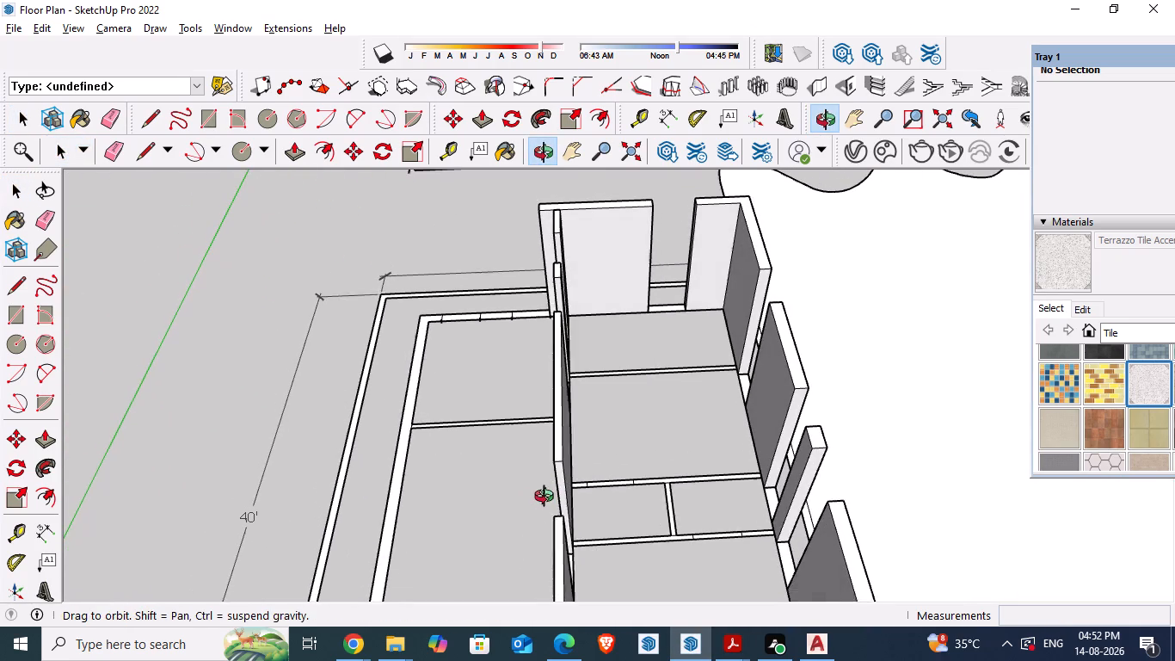
middle_click_drag(548, 498, 554, 494)
scroll(498, 339, "up", 6)
middle_click_drag(538, 350, 538, 412)
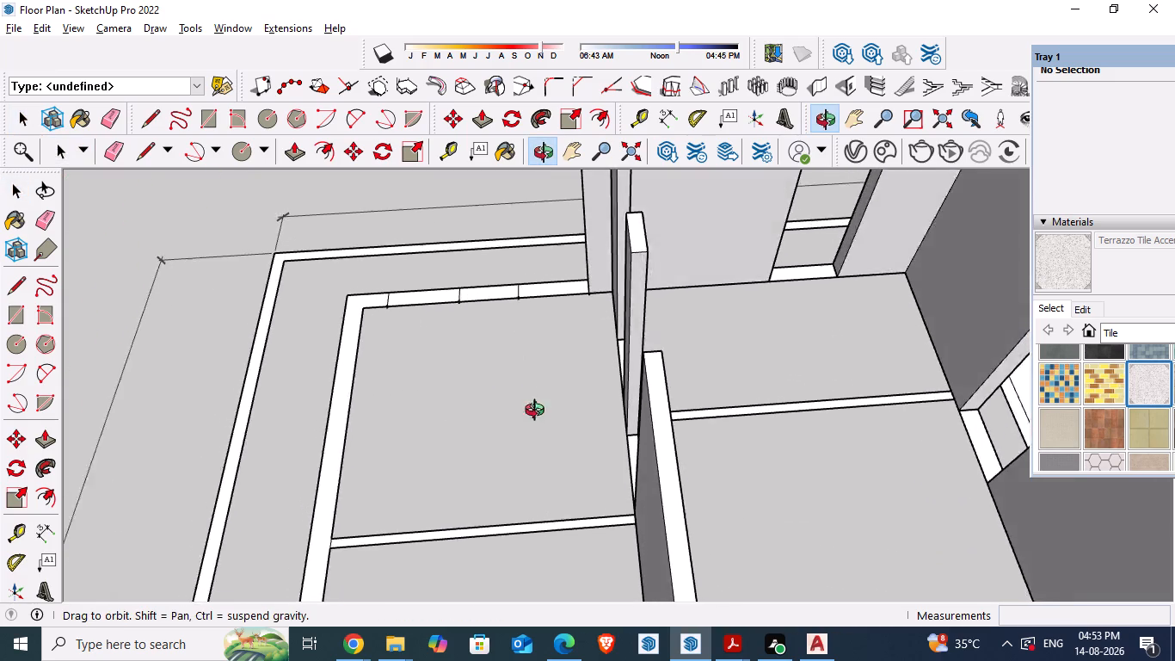
middle_click_drag(538, 412, 539, 485)
middle_click_drag(422, 368, 435, 368)
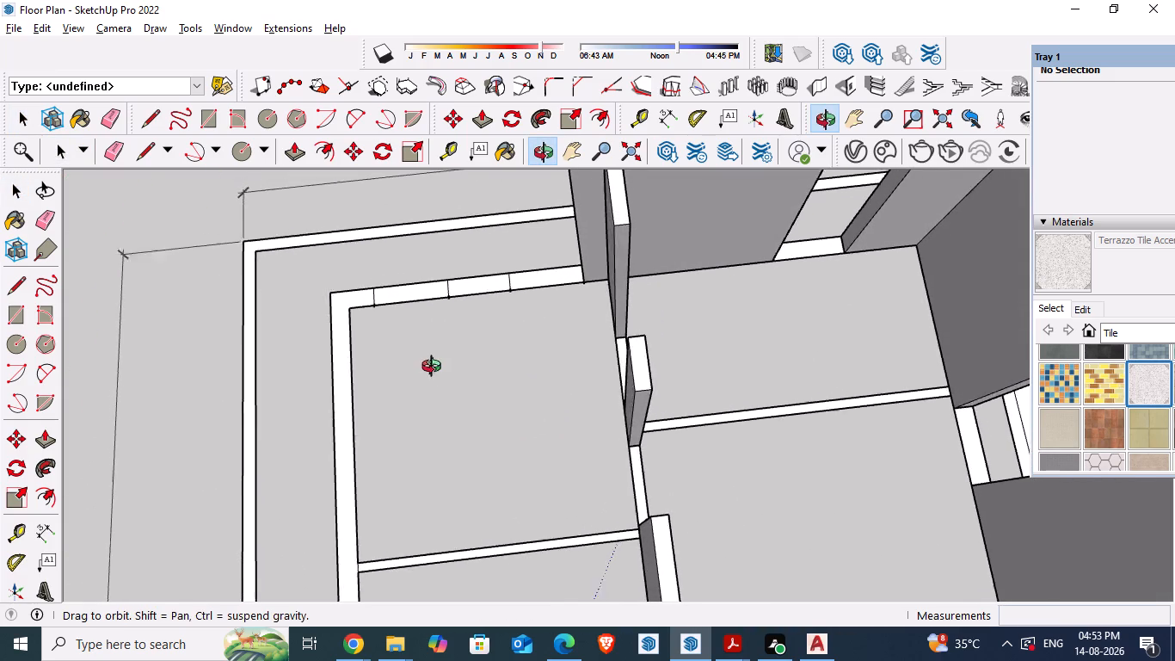
middle_click_drag(435, 368, 651, 346)
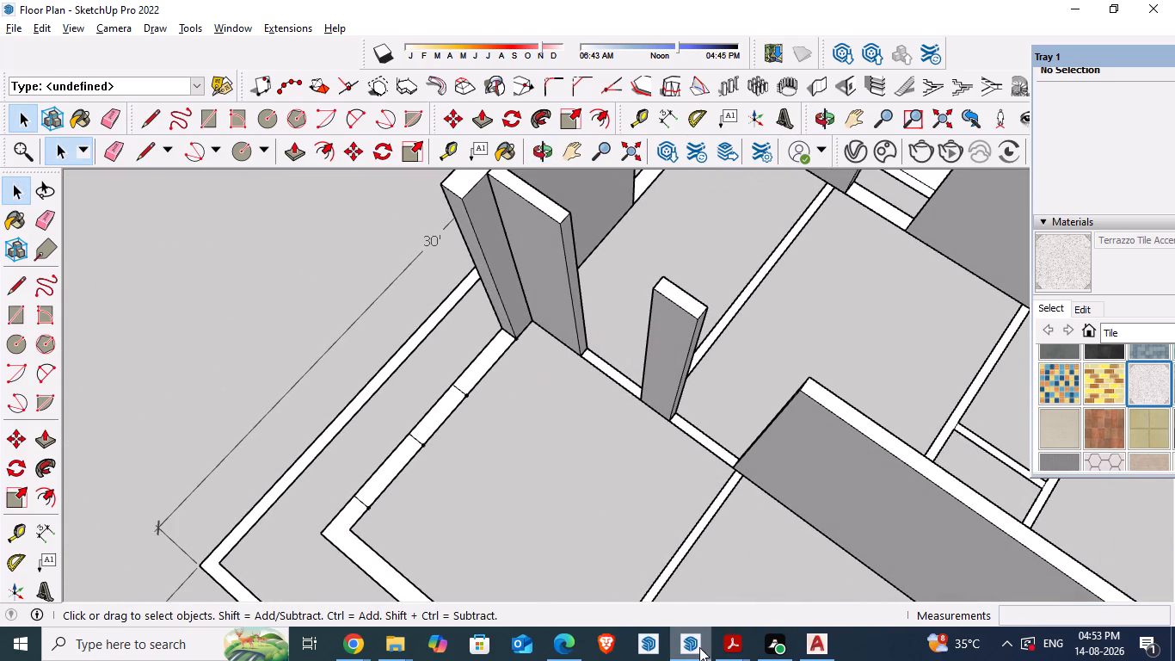
Compare the SketchUp model with the PDF ground floor plan, alternating between Acrobat and SketchUp to check the kitchen and dining side's exterior wall openings.
left_click(729, 642)
left_click(637, 574)
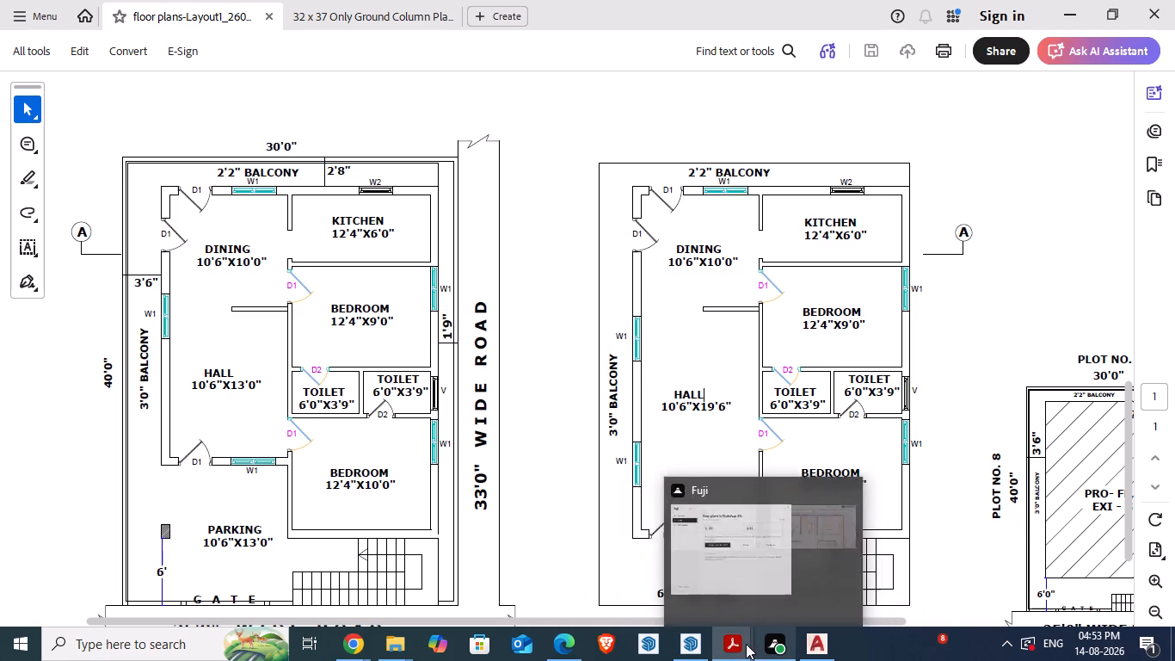
left_click(743, 644)
left_click(698, 639)
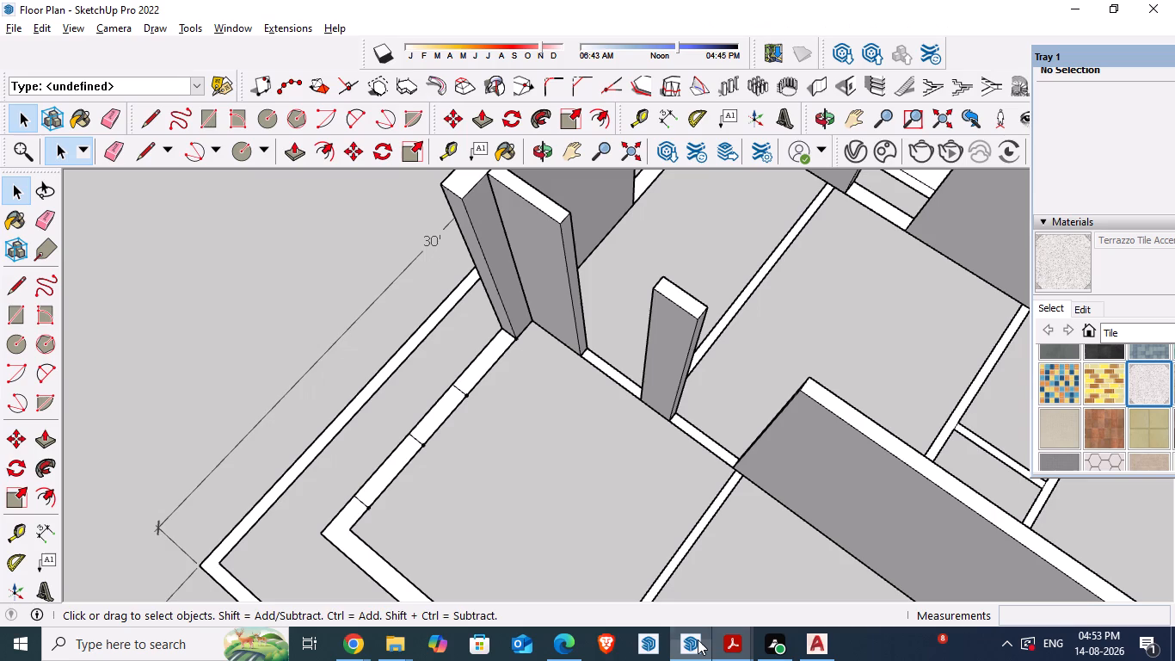
scroll(684, 300, "down", 9)
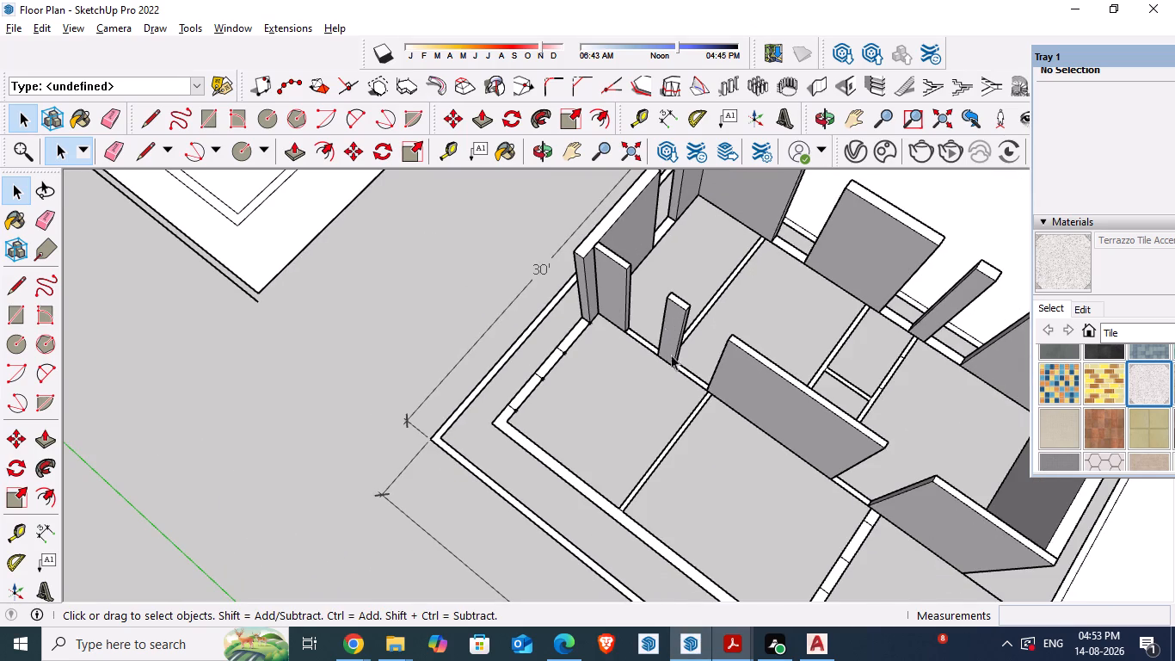
middle_click_drag(716, 442, 592, 420)
scroll(573, 344, "down", 5)
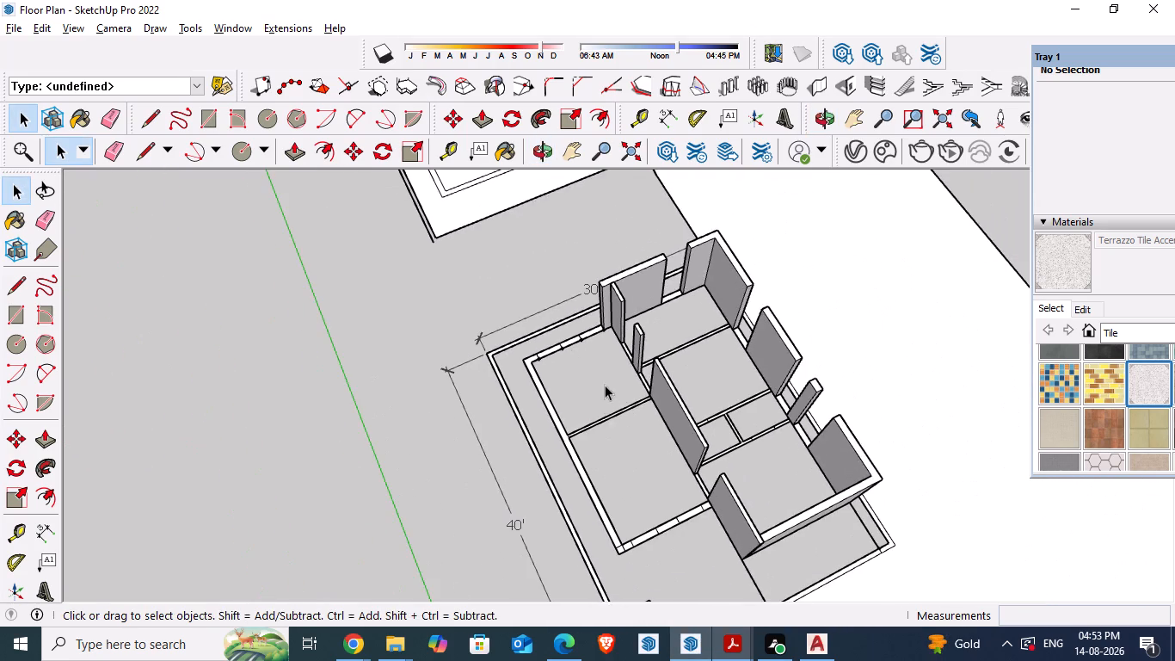
middle_click_drag(611, 388, 505, 475)
scroll(565, 371, "up", 2)
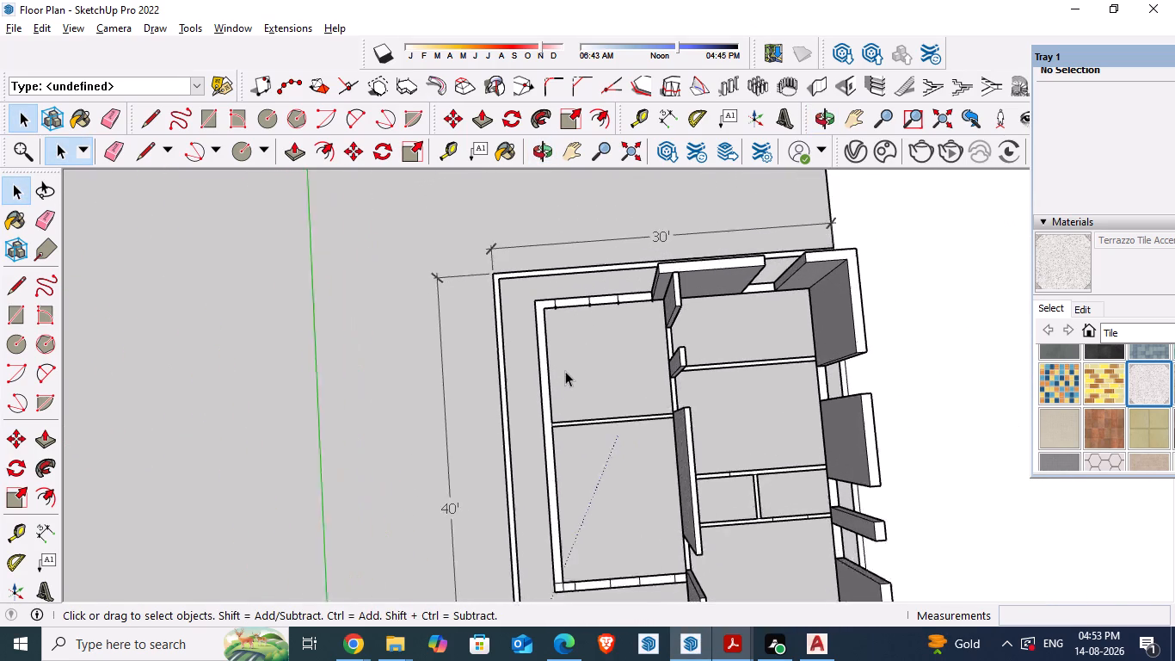
scroll(565, 371, "up", 2)
scroll(566, 369, "down", 3)
middle_click_drag(606, 449, 599, 453)
left_click(686, 639)
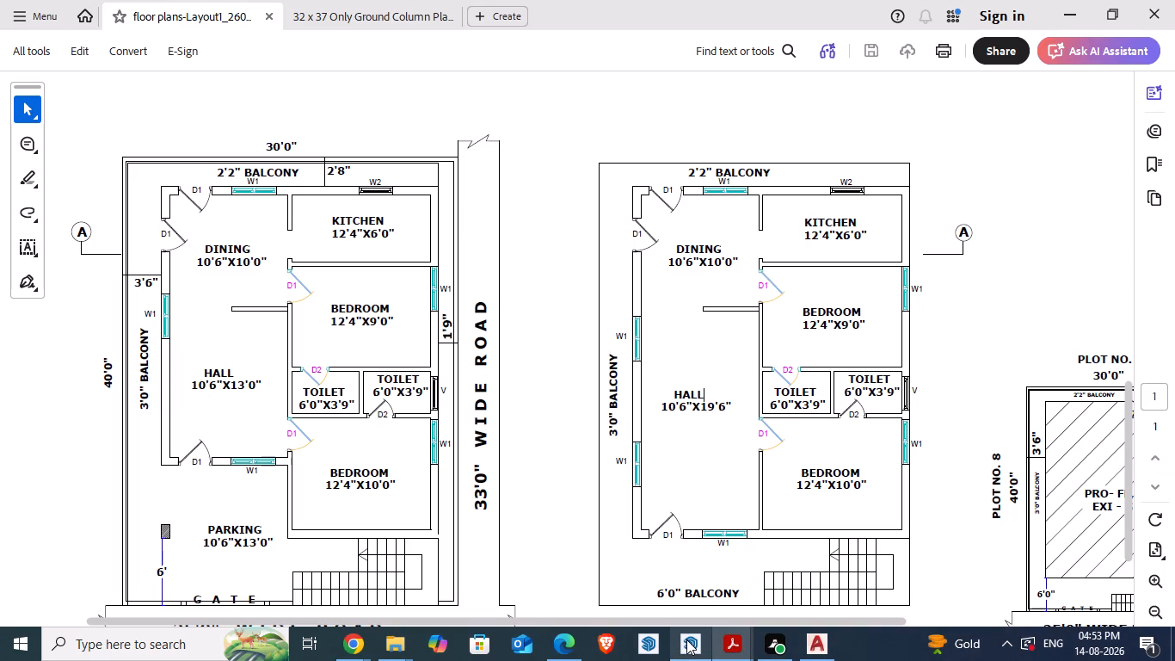
left_click(686, 639)
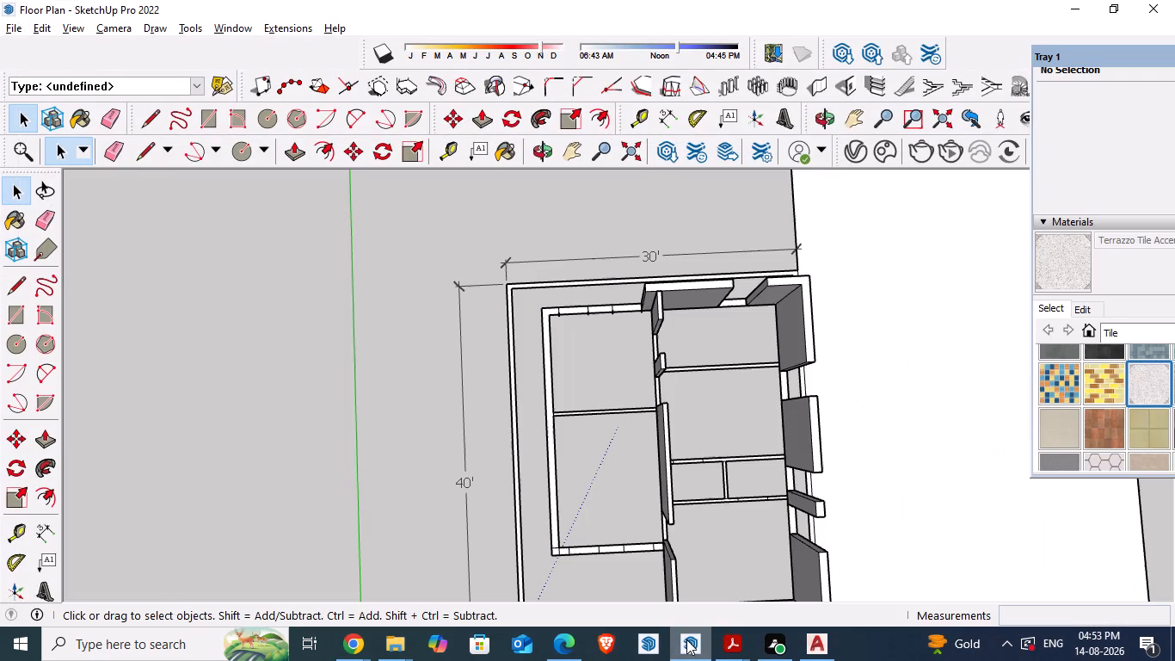
left_click(686, 639)
left_click(686, 639)
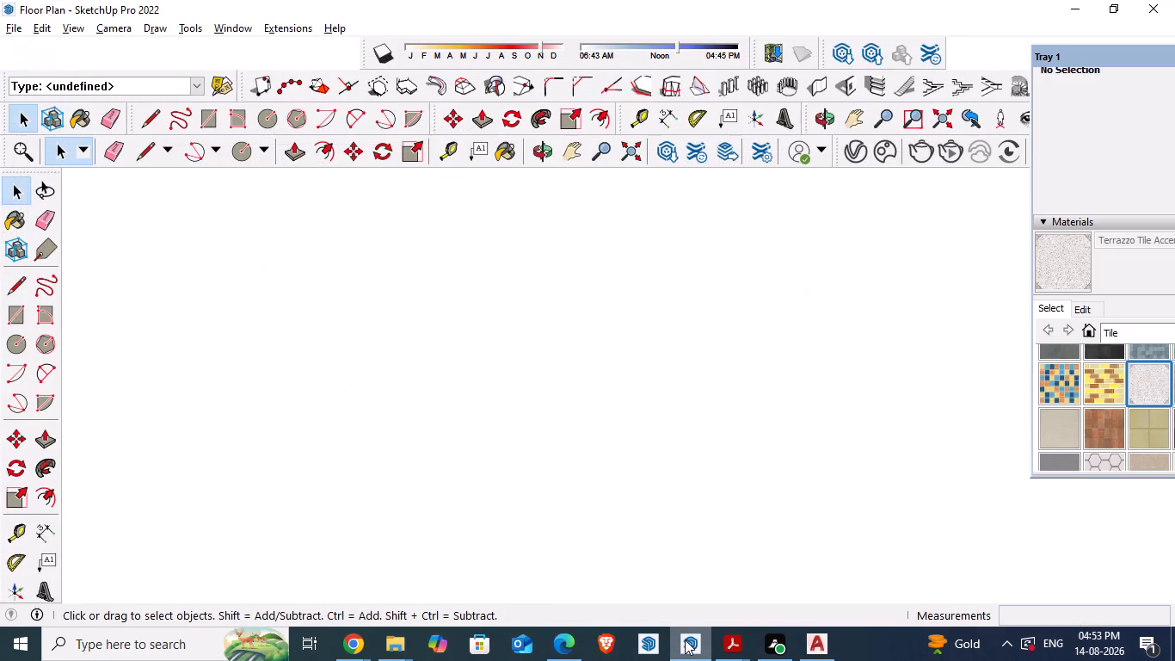
left_click(684, 639)
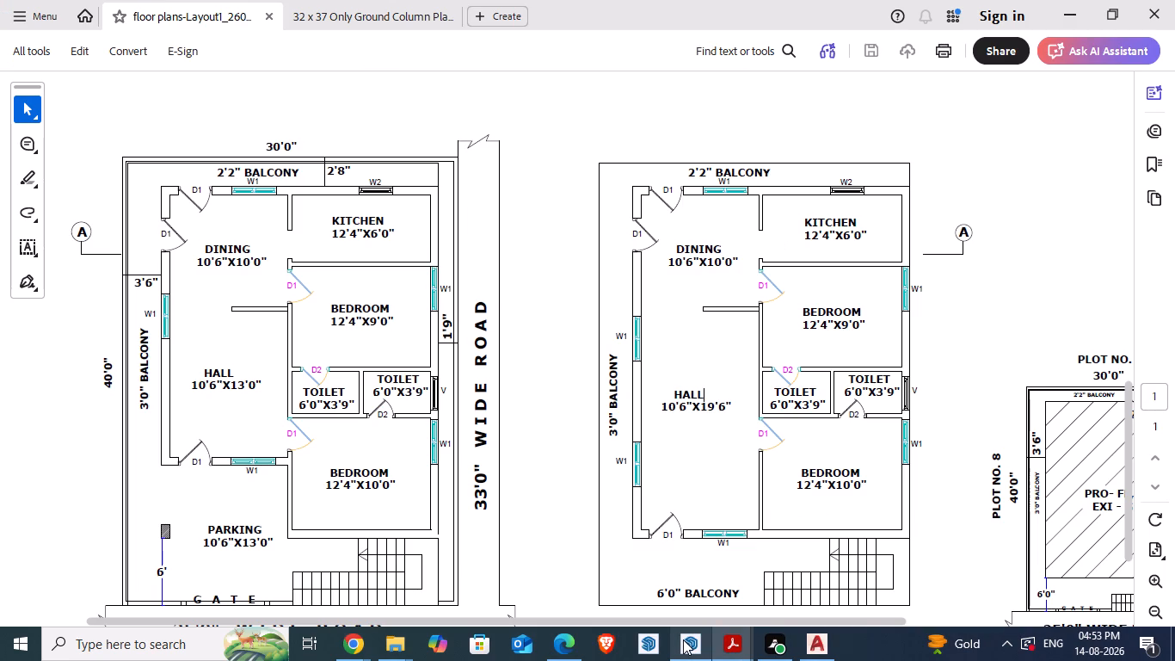
left_click(683, 639)
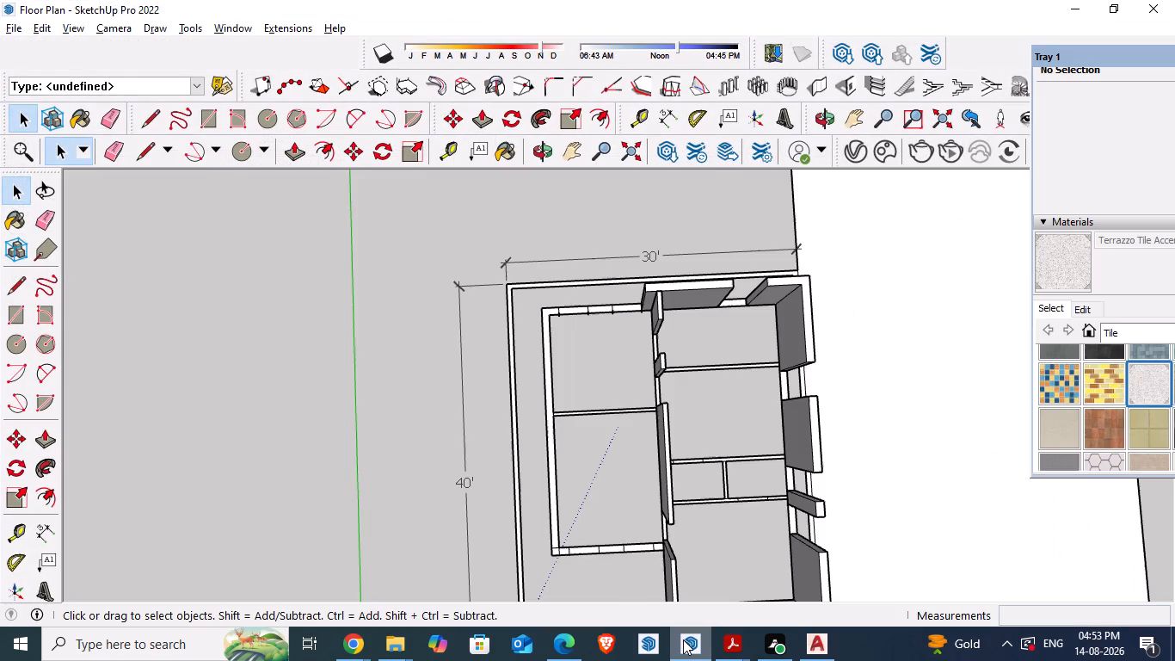
left_click(683, 639)
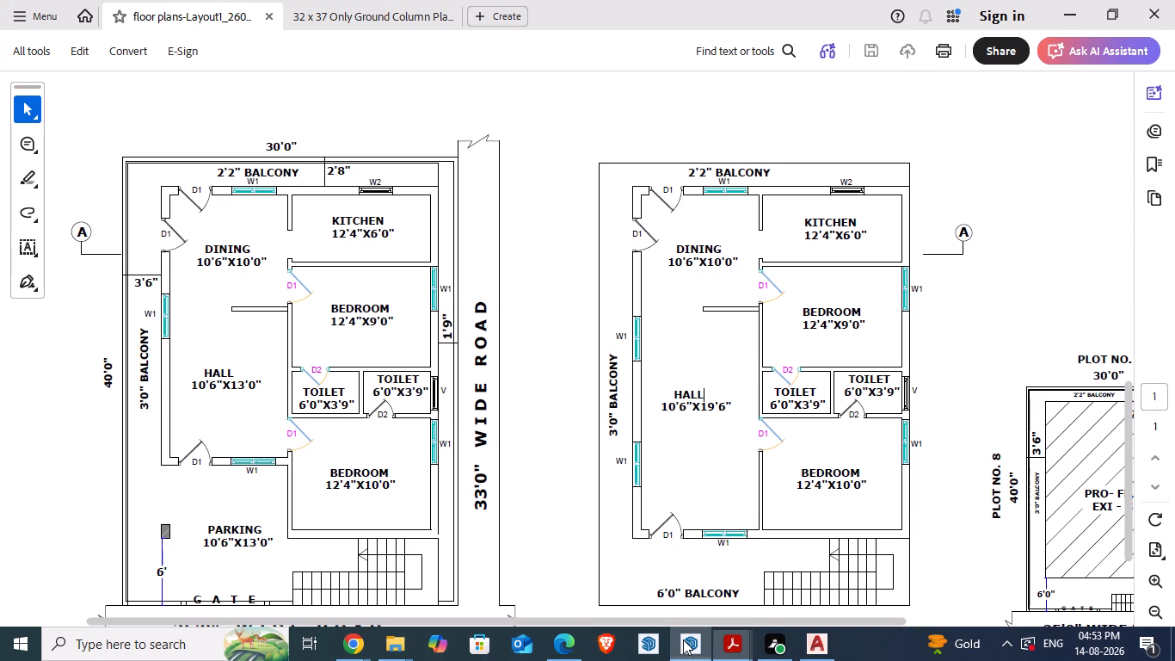
left_click(682, 637)
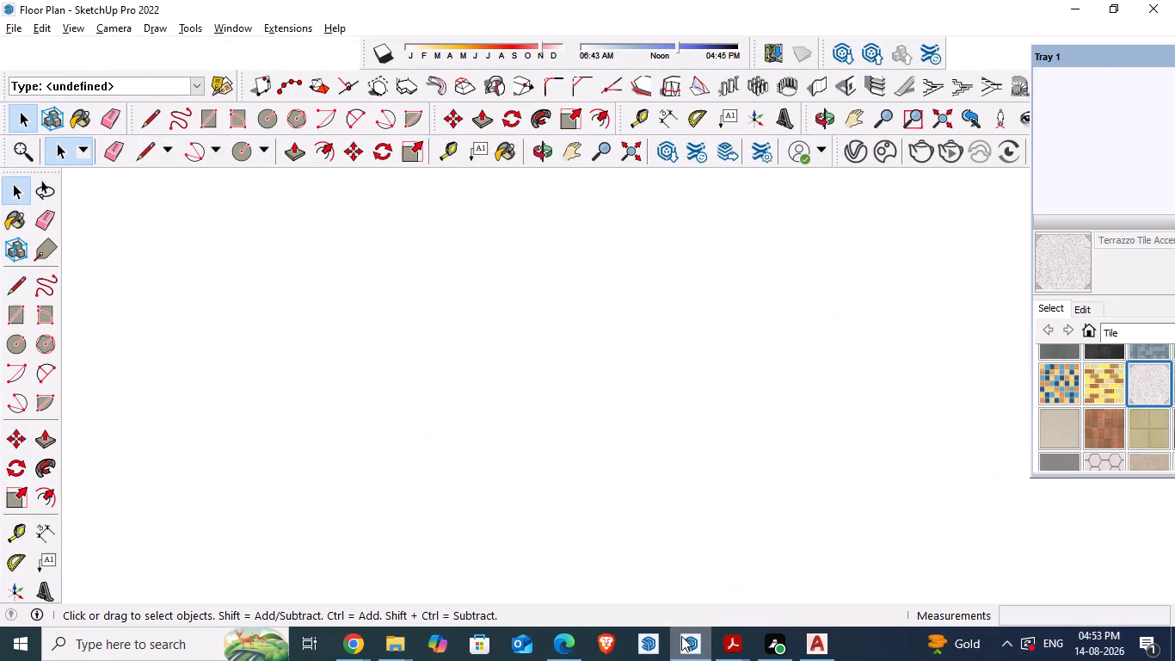
left_click(681, 636)
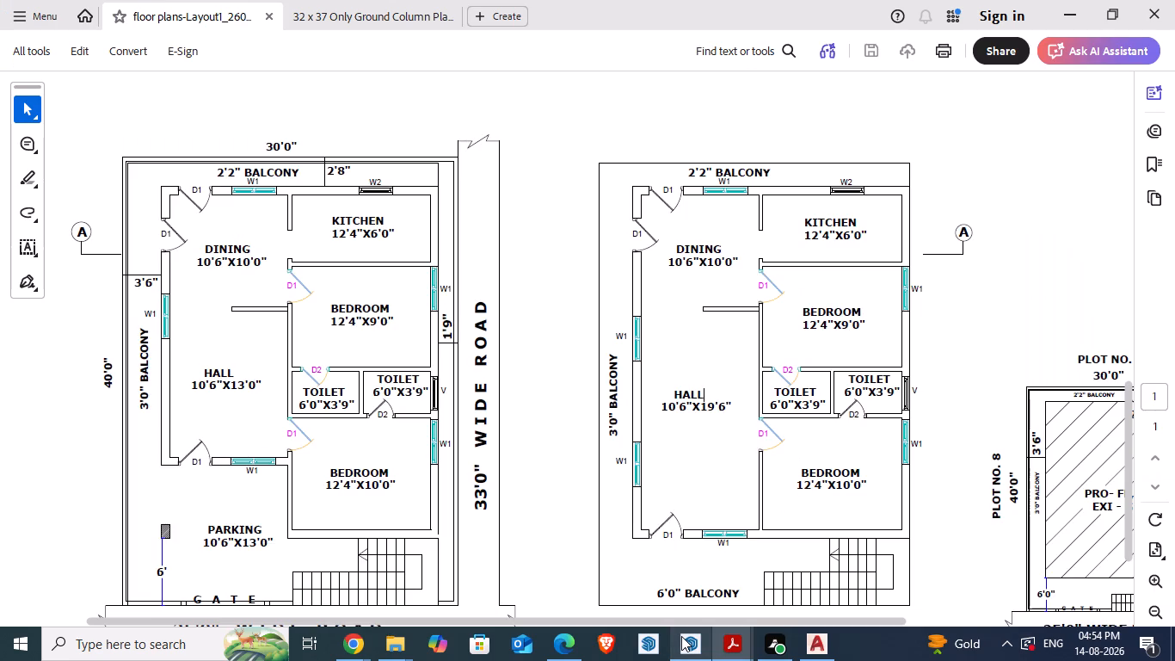
left_click(681, 636)
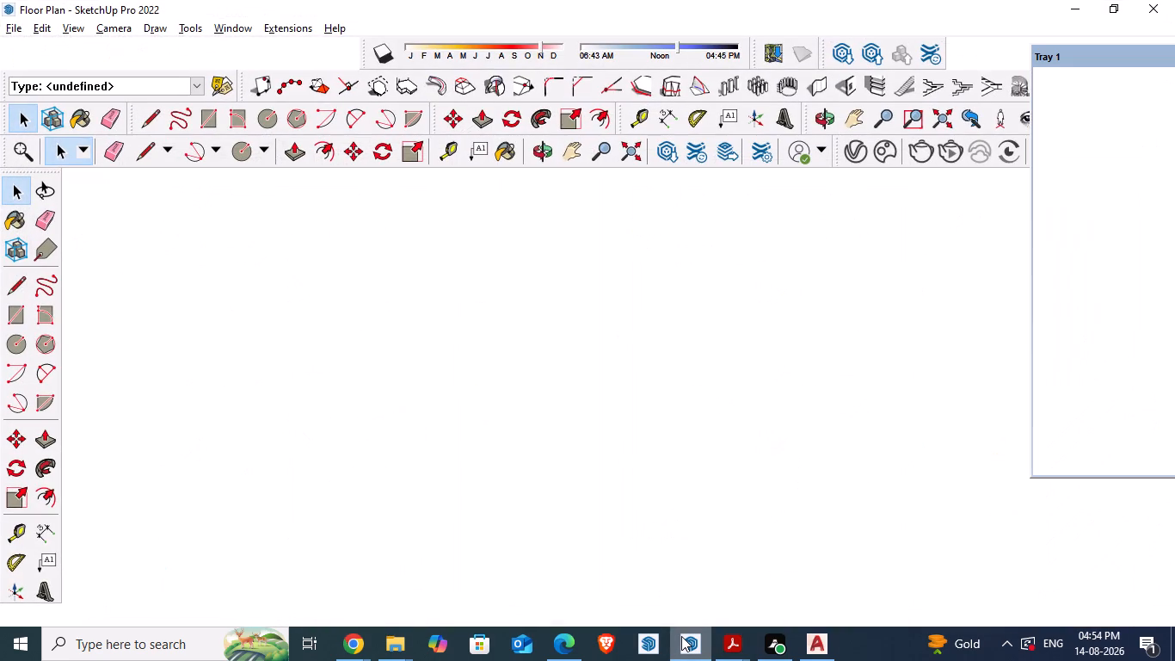
left_click(681, 636)
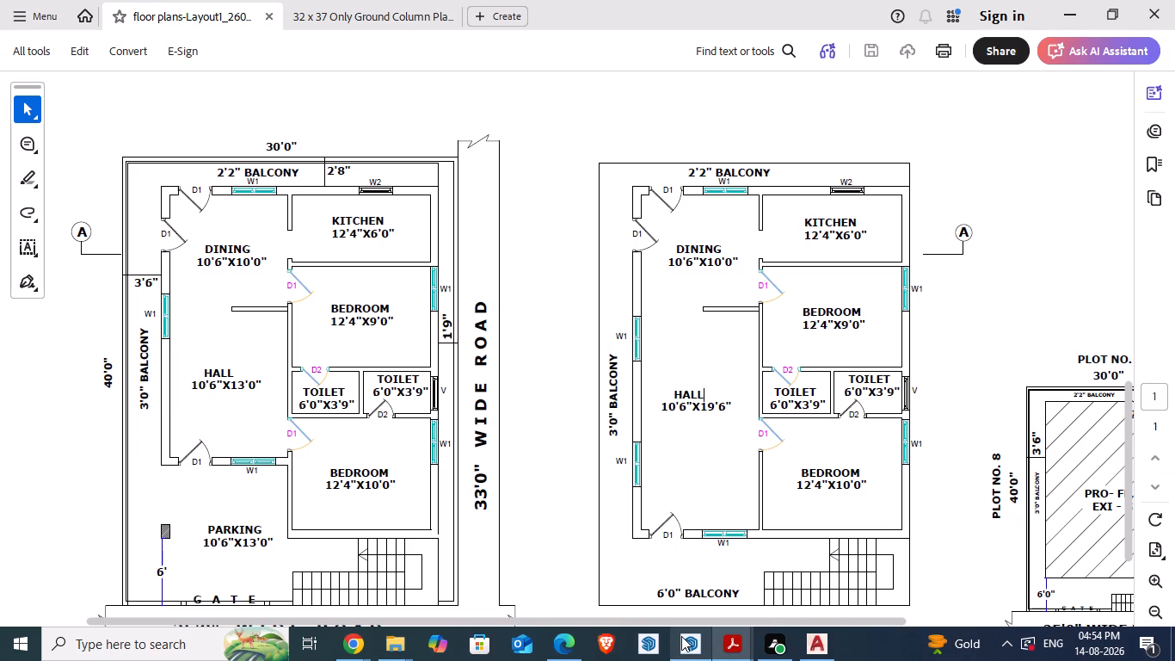
left_click(681, 636)
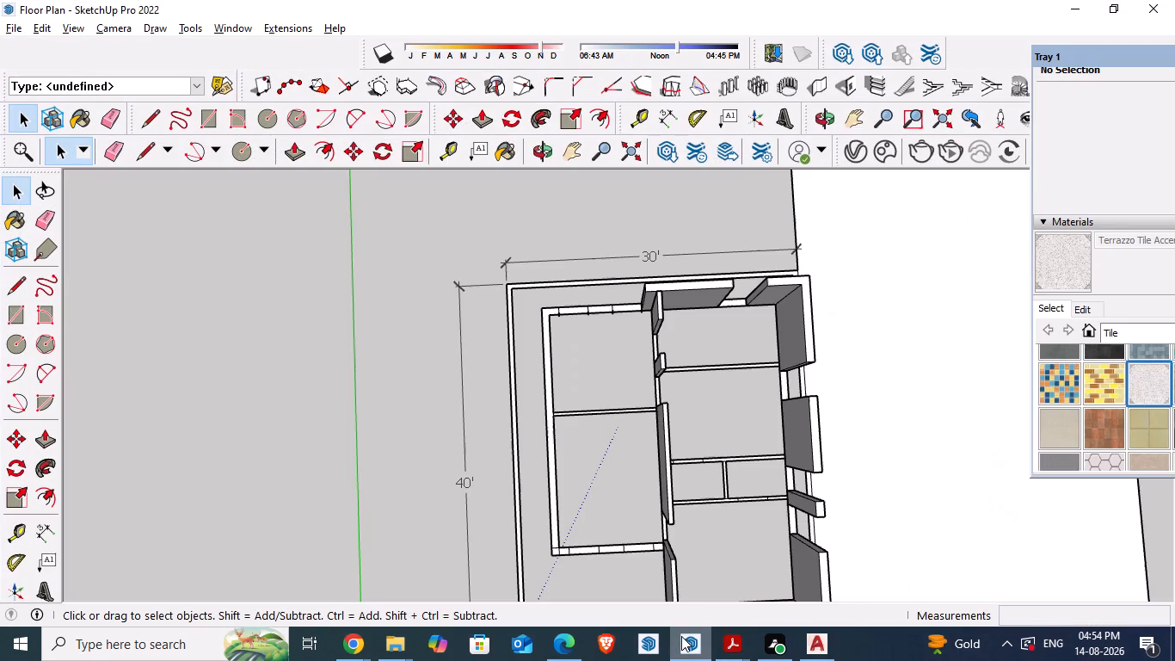
Delete the exterior wall group between the first and second opening marks on the kitchen side.
scroll(655, 343, "up", 5)
middle_click_drag(516, 380, 864, 362)
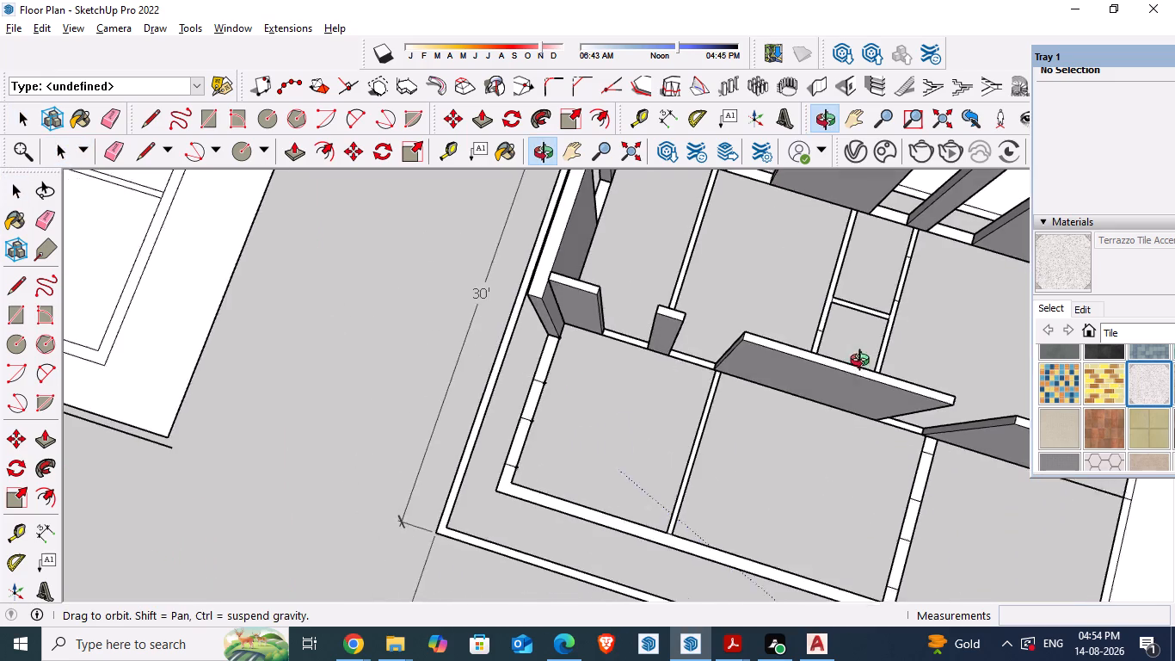
middle_click_drag(864, 362, 864, 362)
middle_click_drag(497, 442, 853, 398)
middle_click_drag(611, 471, 680, 455)
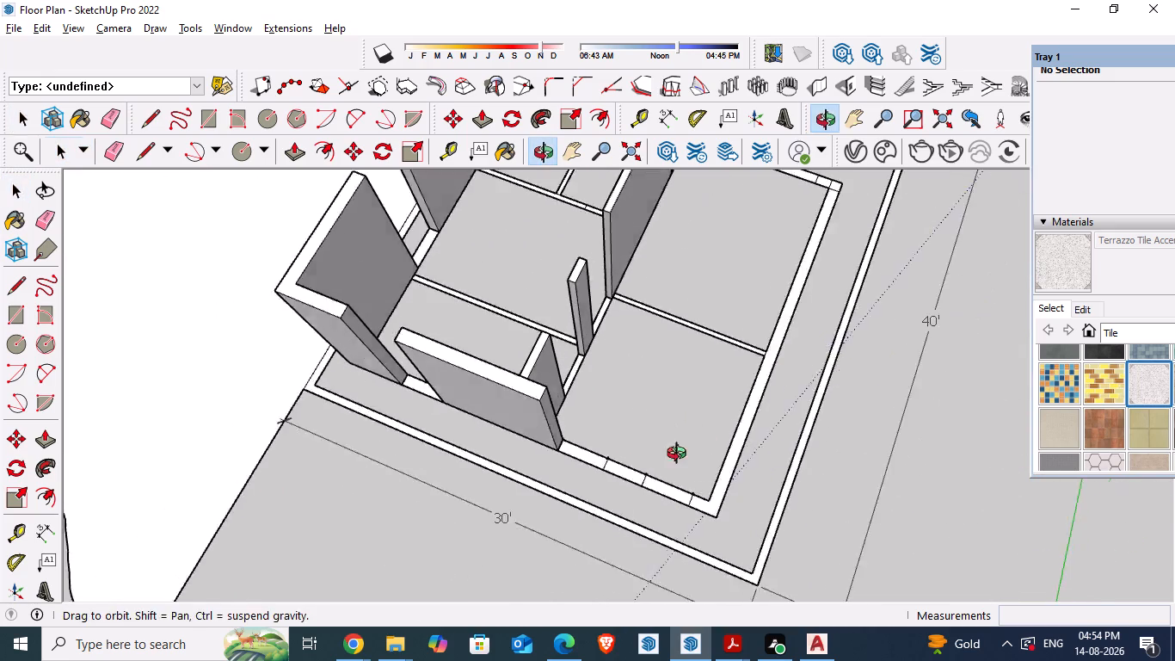
middle_click_drag(680, 455, 741, 431)
scroll(586, 439, "up", 5)
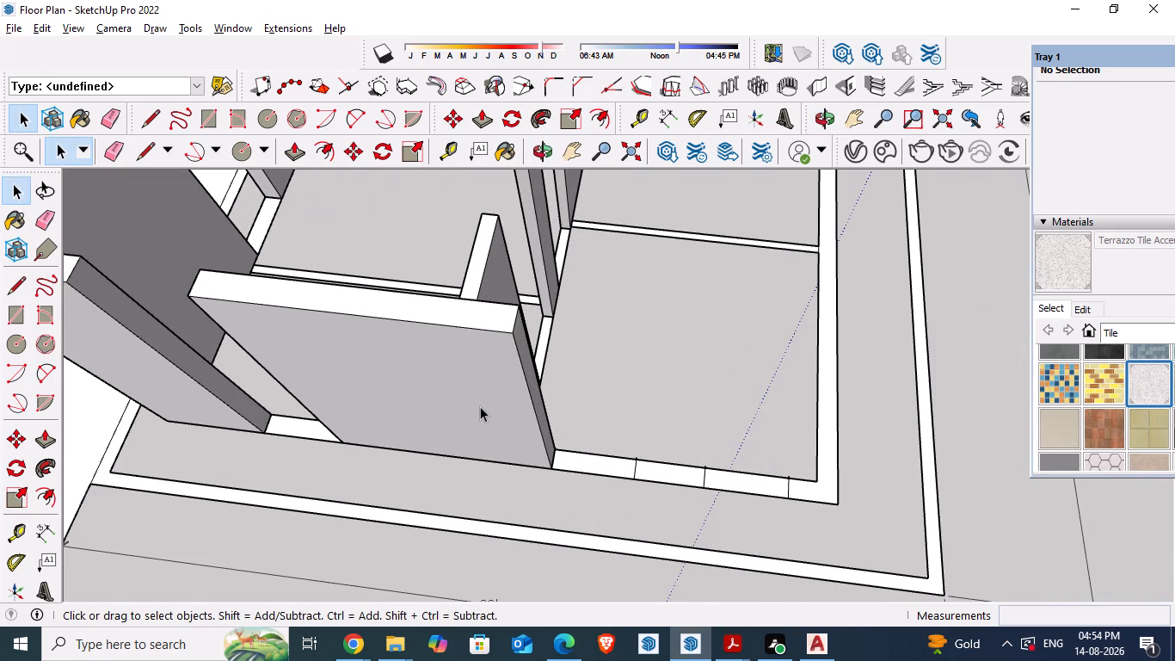
left_click(471, 395)
key("Delete")
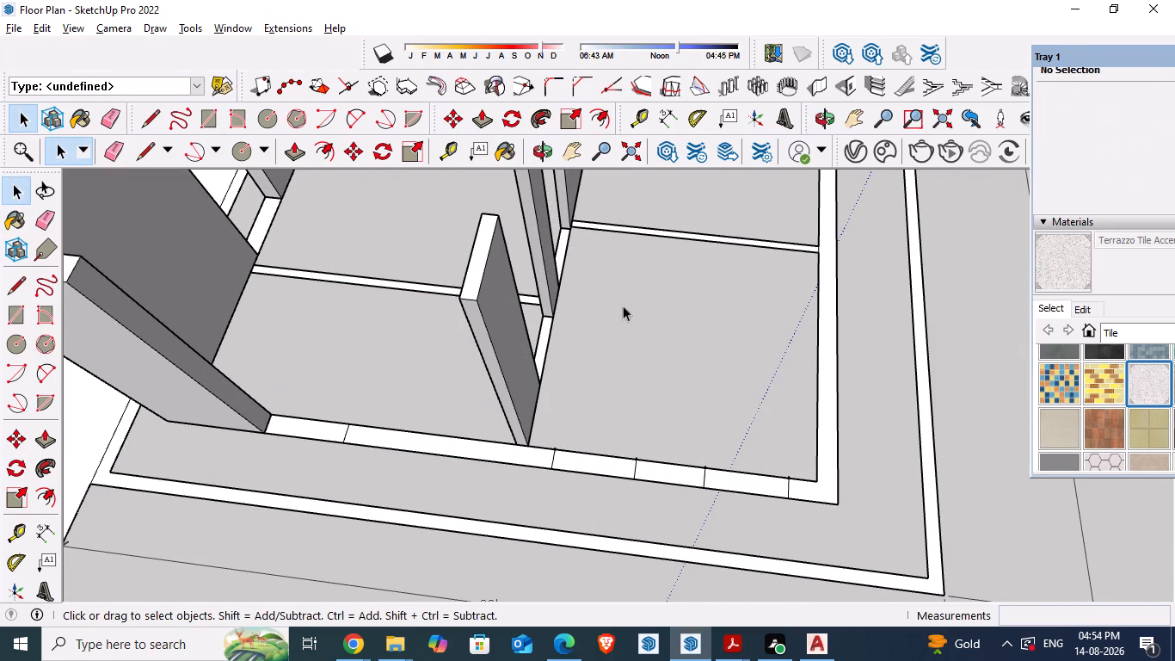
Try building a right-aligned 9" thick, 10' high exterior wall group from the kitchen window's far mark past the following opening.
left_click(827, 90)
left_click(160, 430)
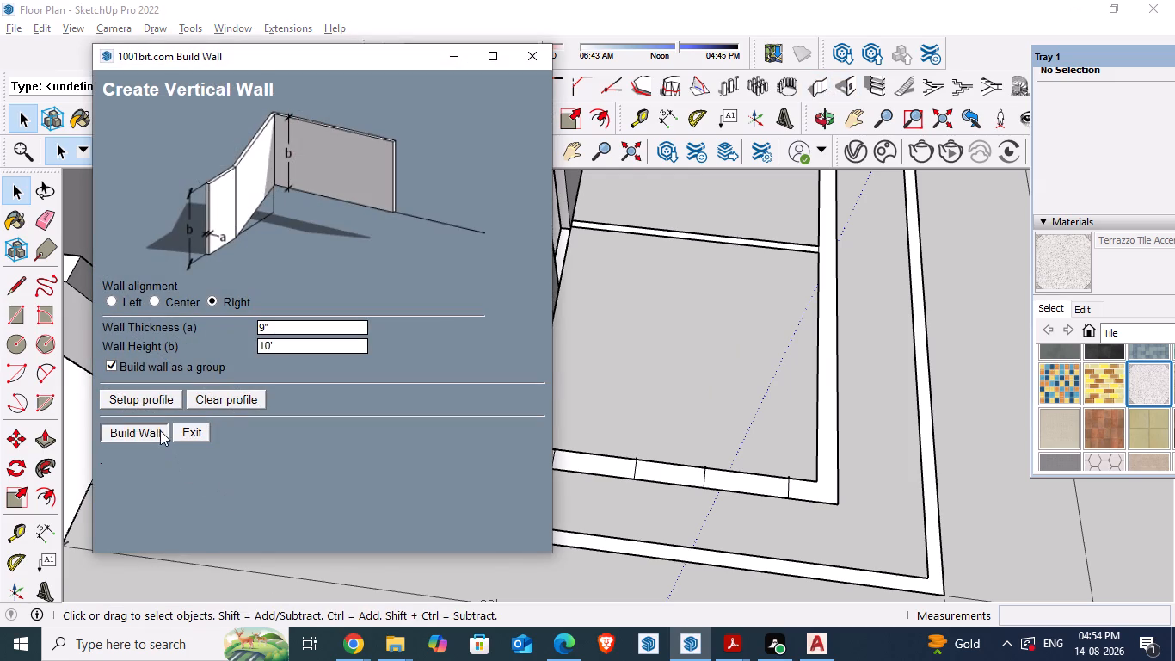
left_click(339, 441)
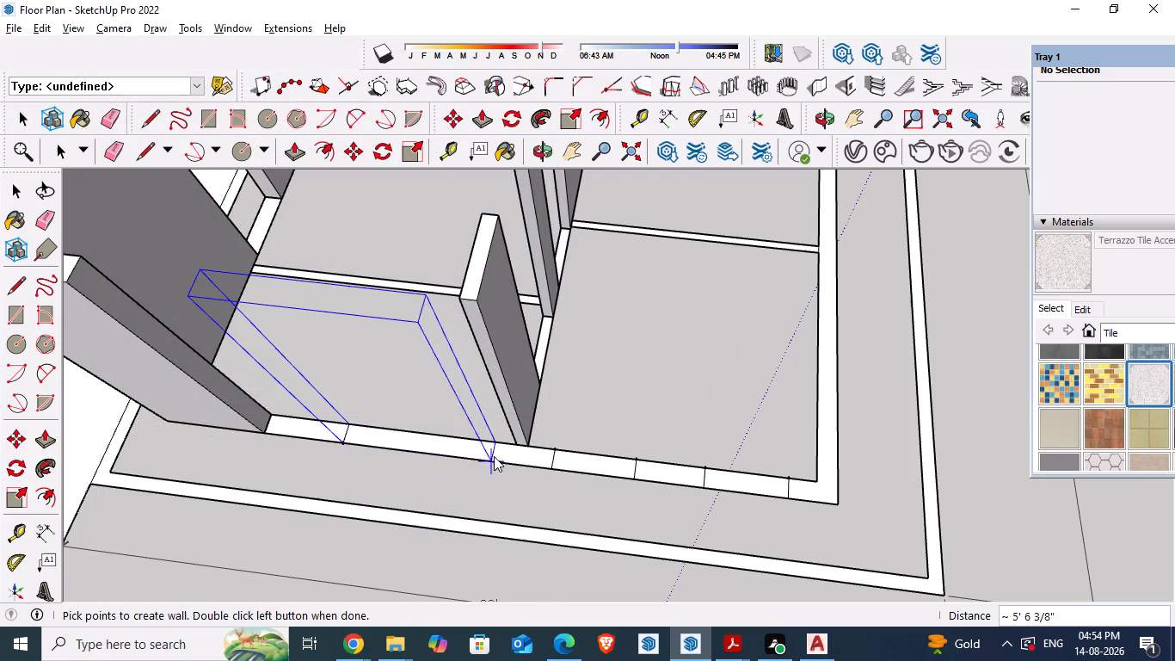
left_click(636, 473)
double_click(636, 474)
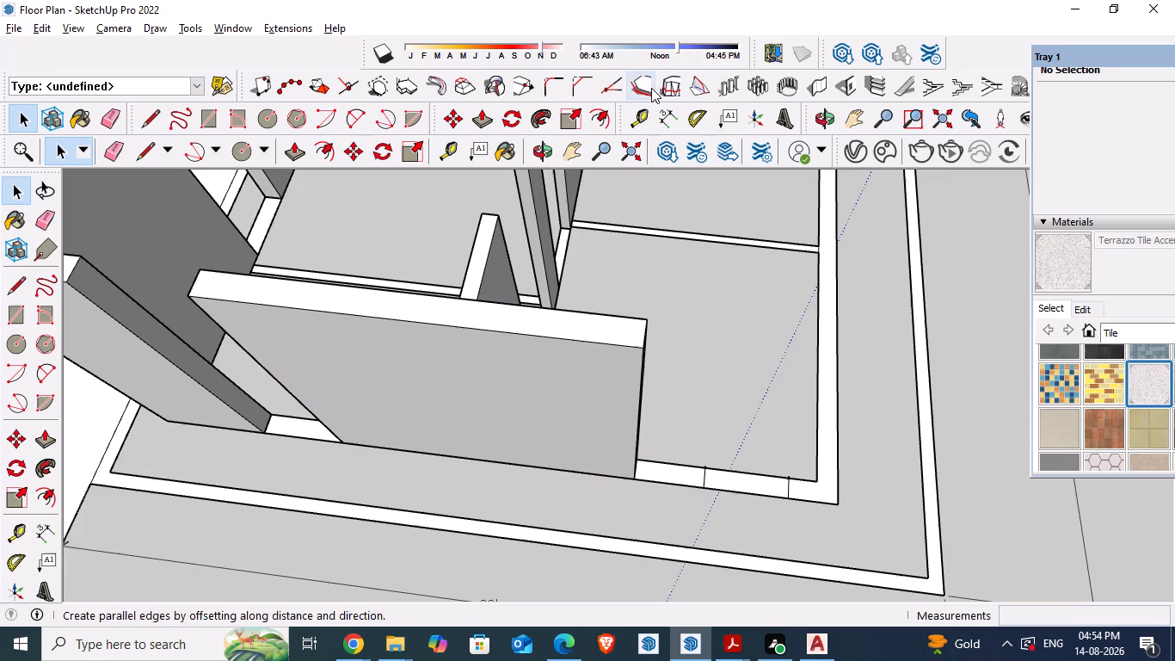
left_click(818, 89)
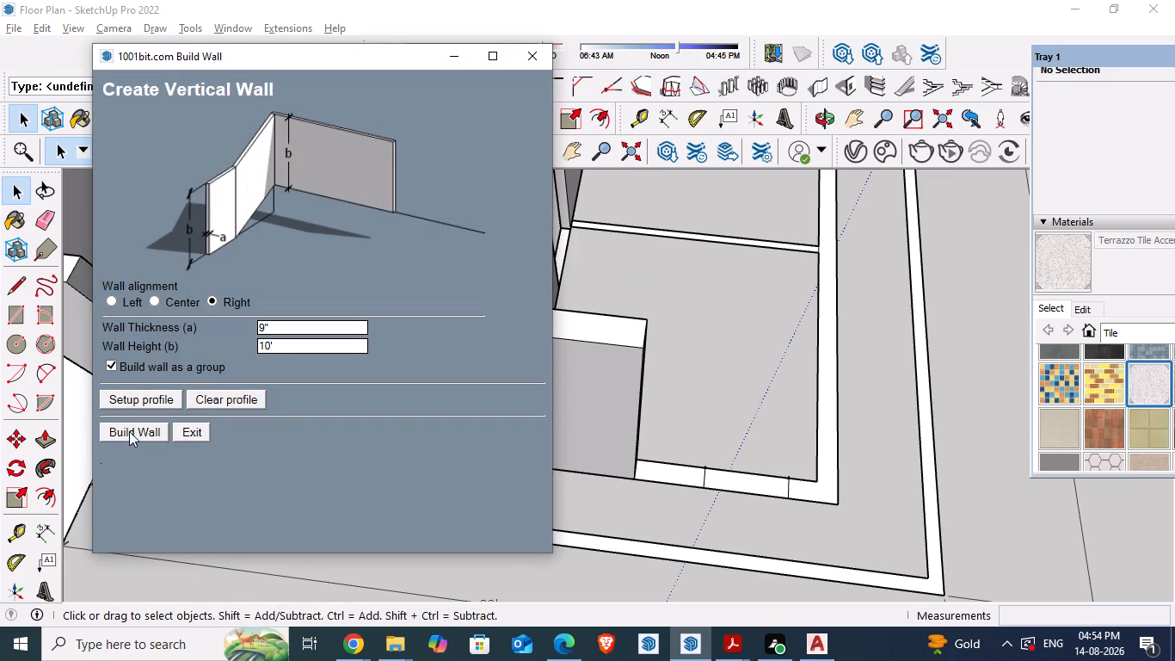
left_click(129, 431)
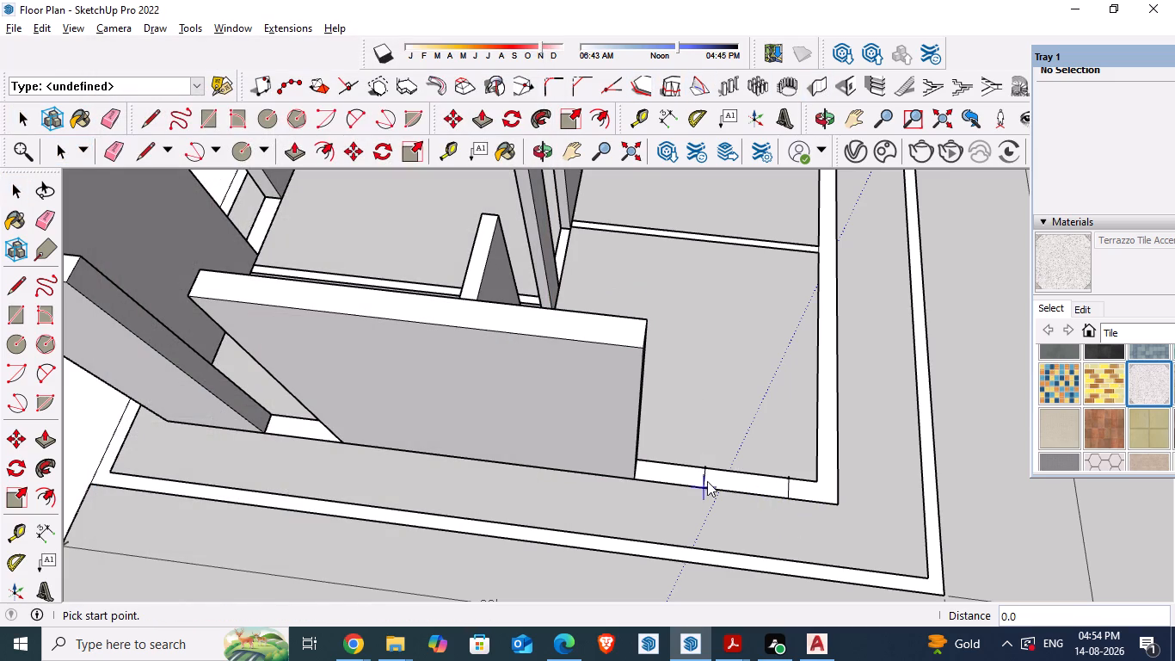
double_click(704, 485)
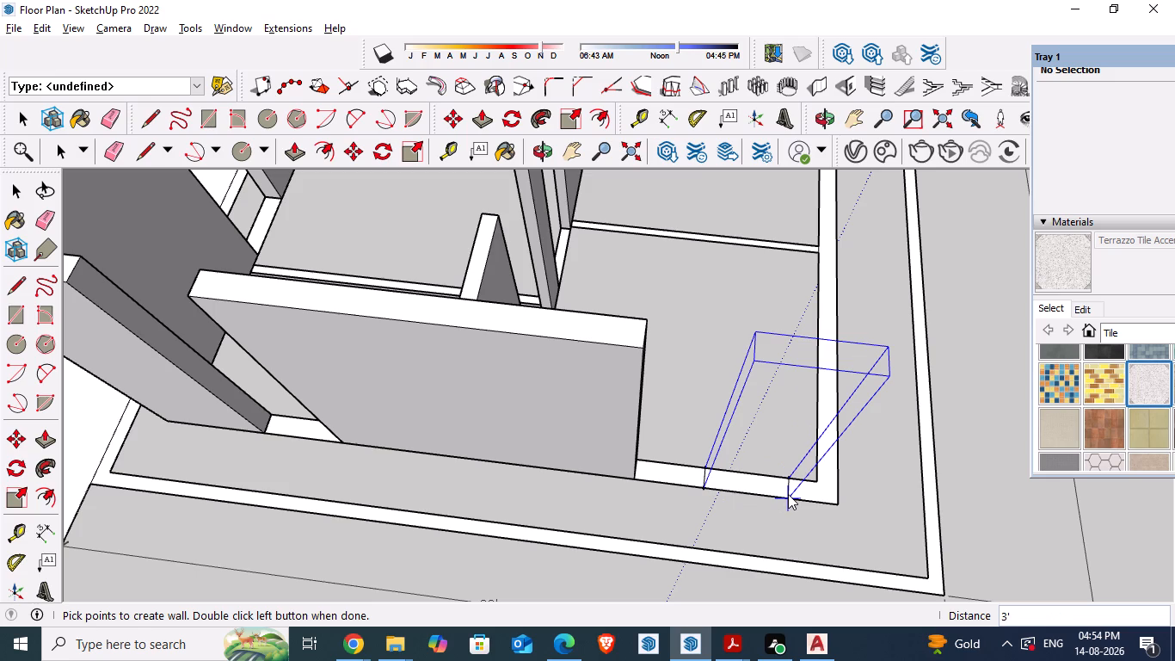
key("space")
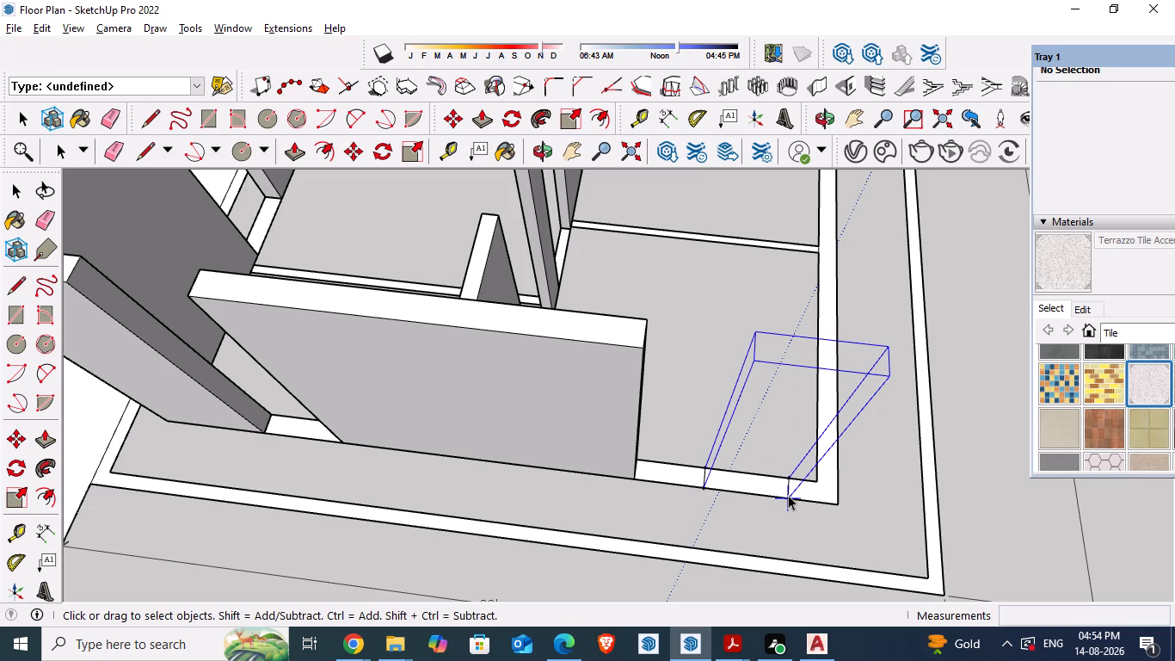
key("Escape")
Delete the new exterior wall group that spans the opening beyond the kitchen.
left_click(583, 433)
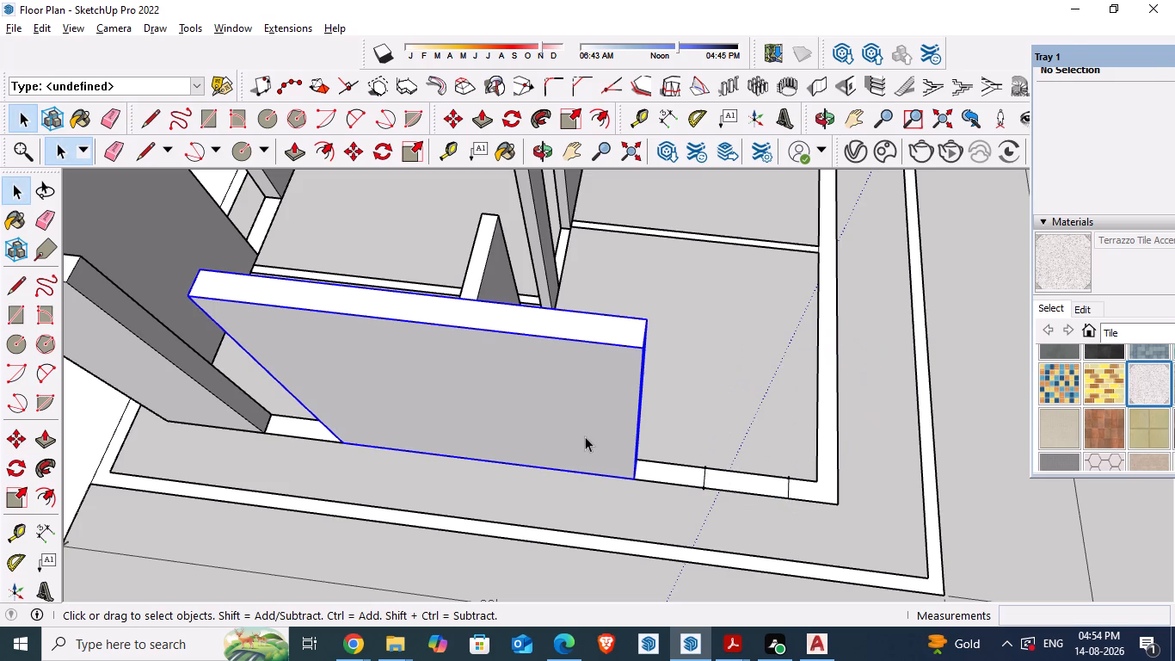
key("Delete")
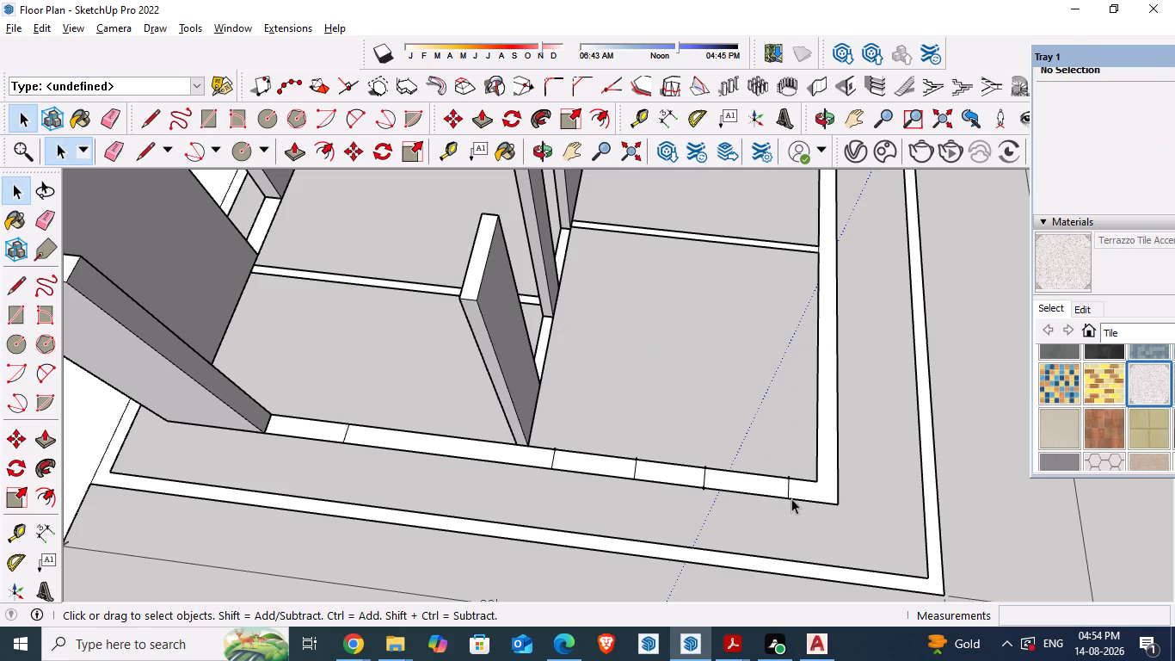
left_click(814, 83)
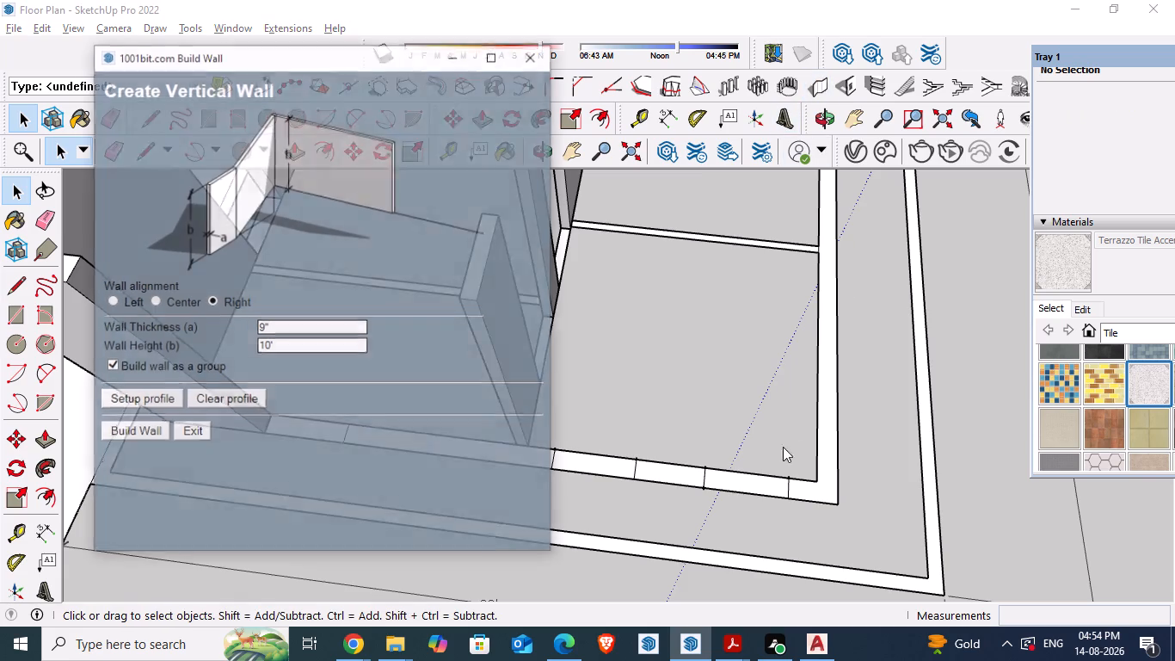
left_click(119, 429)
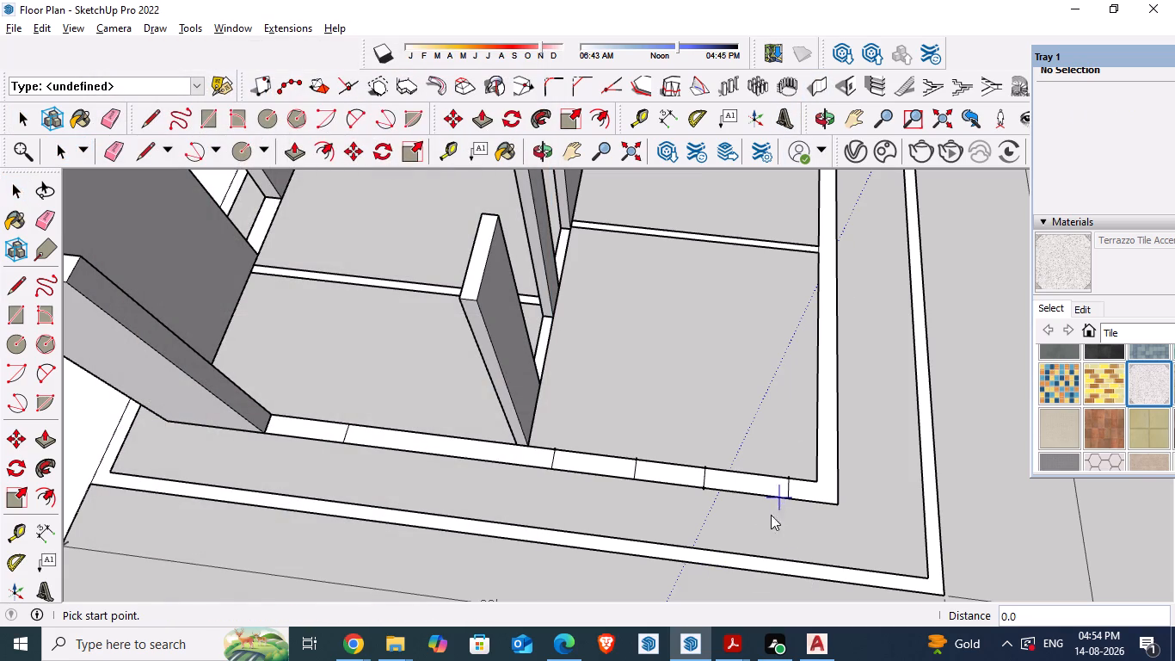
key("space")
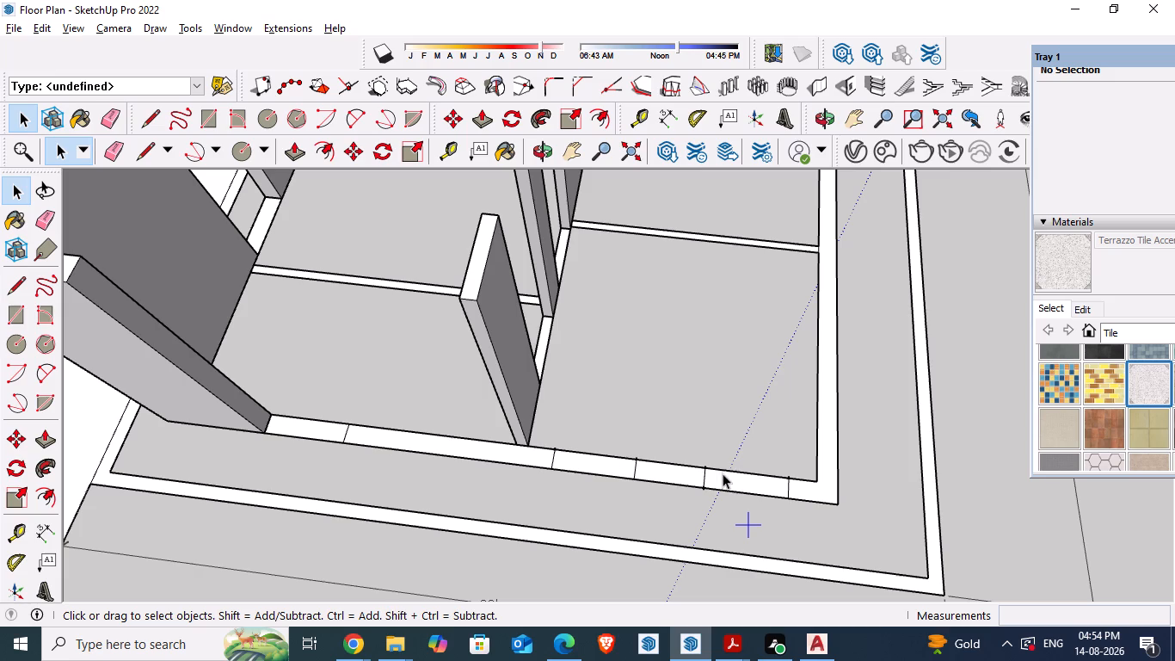
Build a right-aligned 9" thick, 10' high exterior wall group between the kitchen window opening and the start of the dining window opening.
left_click(811, 87)
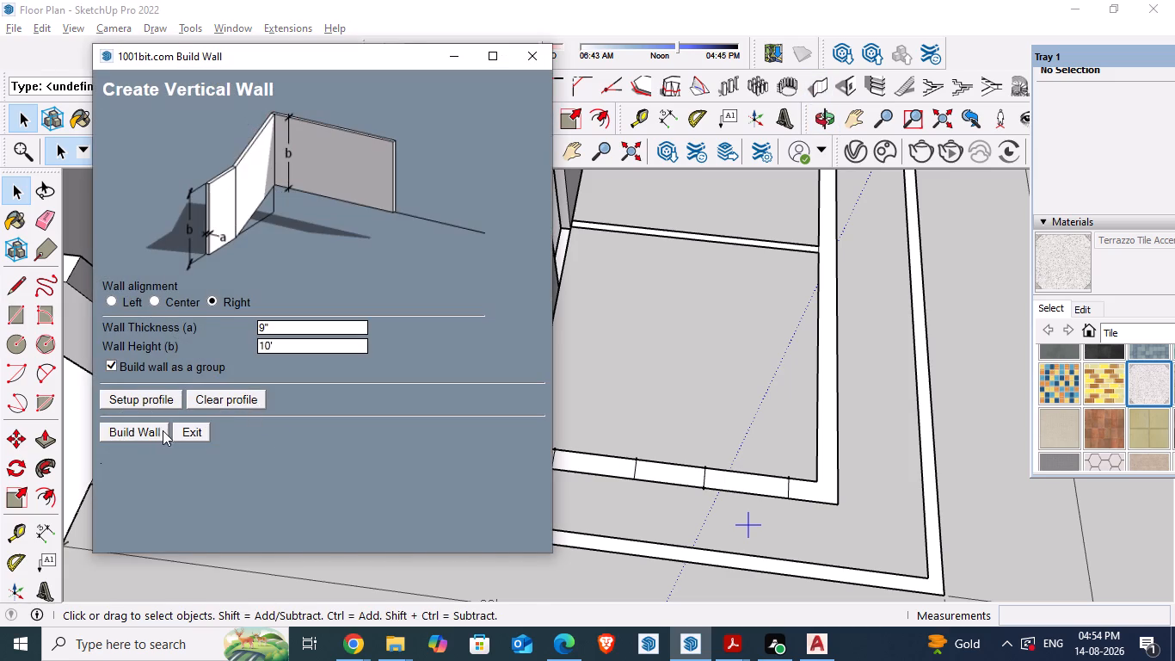
left_click(154, 432)
left_click(341, 441)
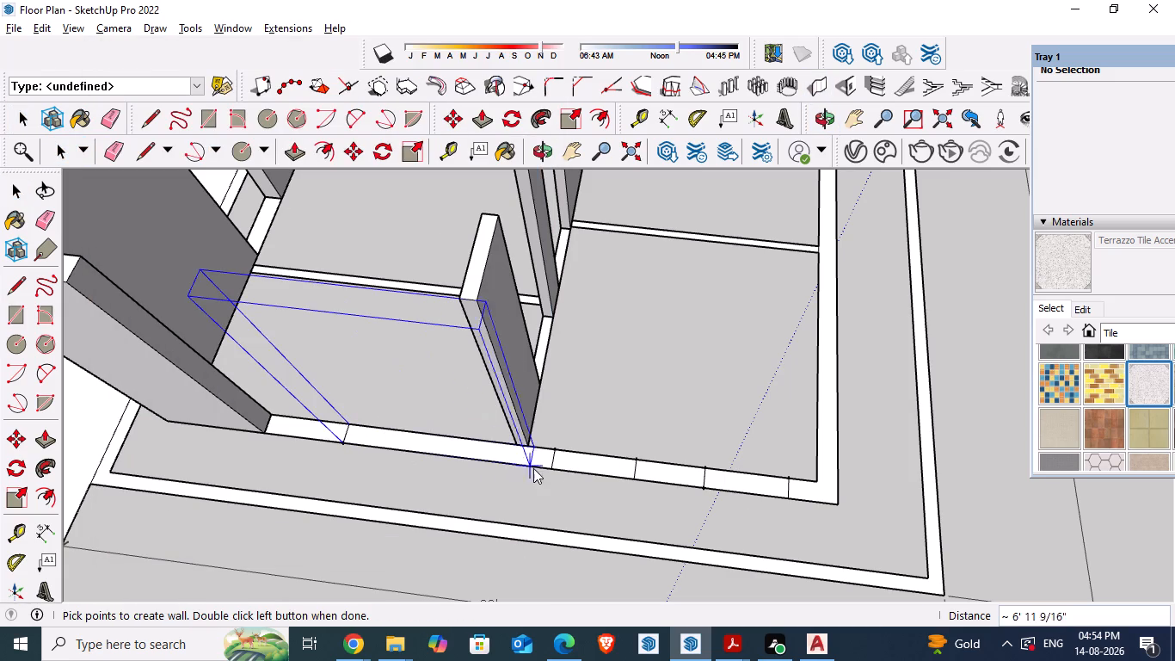
double_click(555, 468)
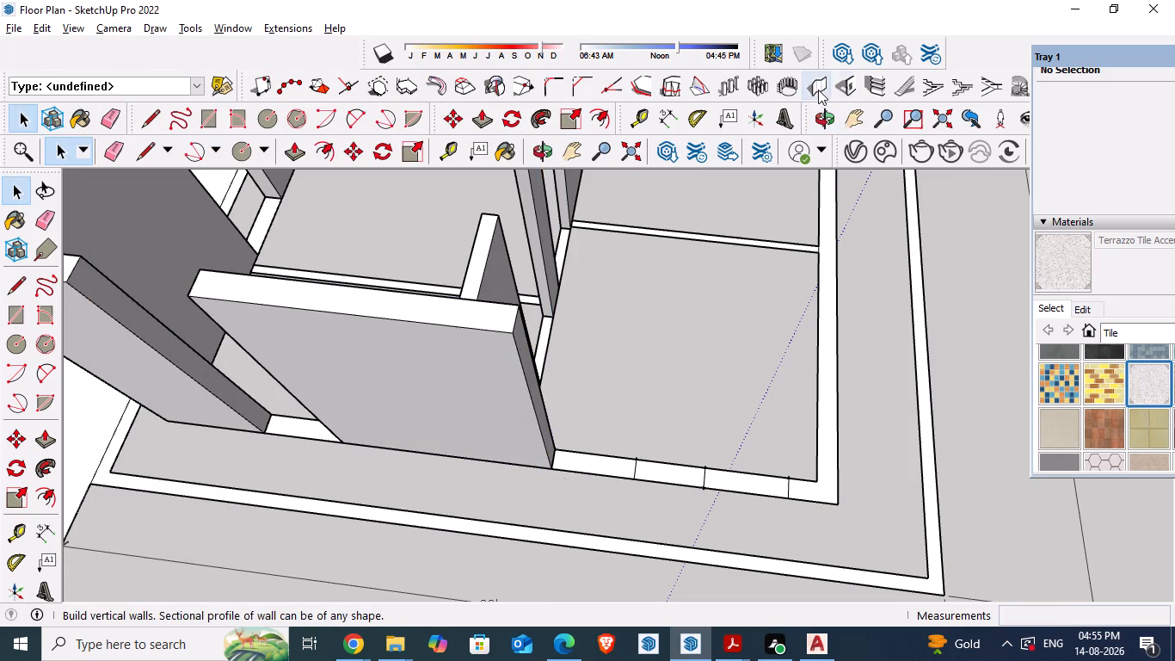
Build a right-aligned 9" thick, 10' high exterior wall group, about 2' 1" long, between the dining window and back door openings.
left_click(813, 88)
left_click(145, 431)
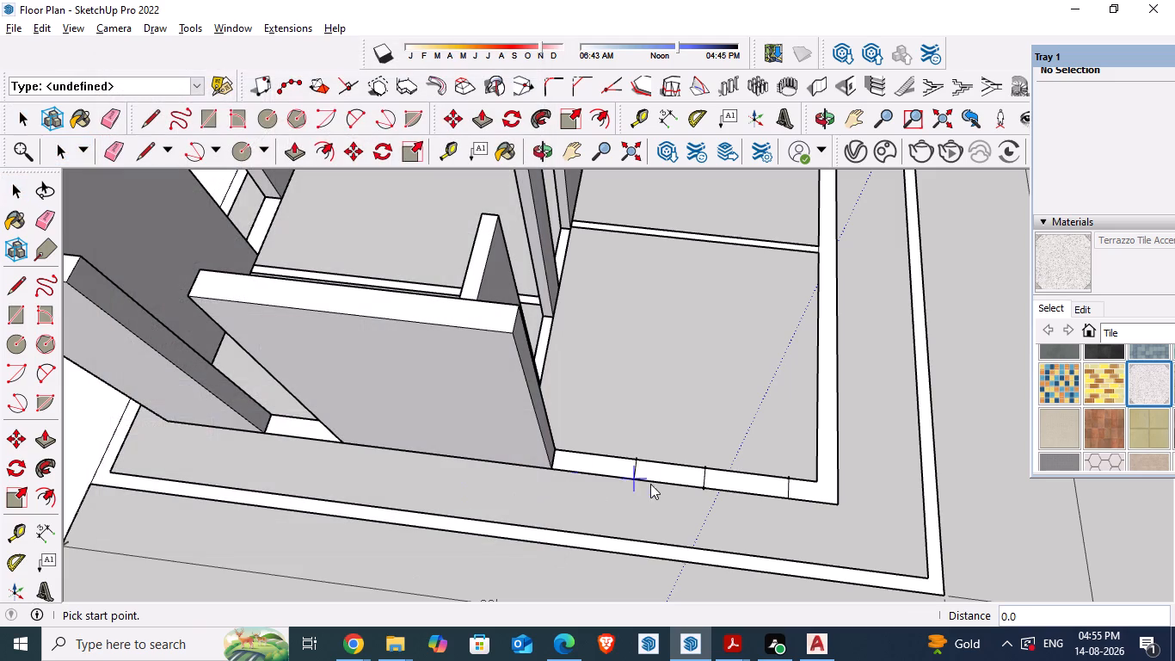
left_click(631, 474)
double_click(700, 485)
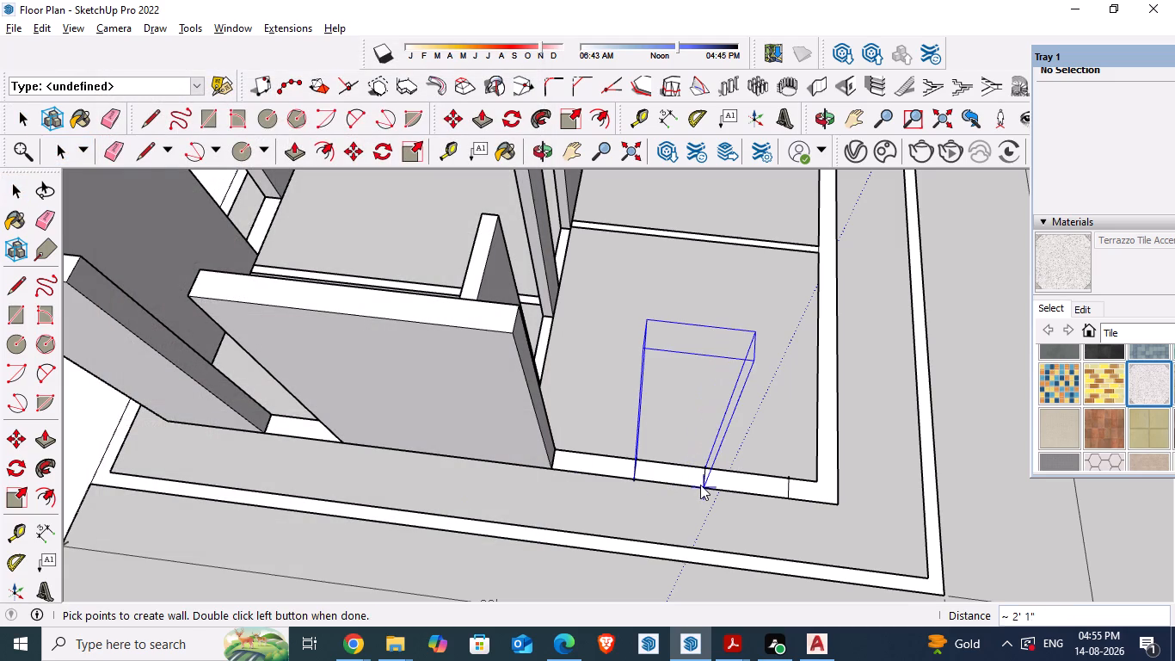
Check the PDF ground floor plan against the SketchUp model for the door and window openings along the dining and hall side wall.
scroll(547, 430, "down", 3)
middle_click_drag(817, 469, 500, 479)
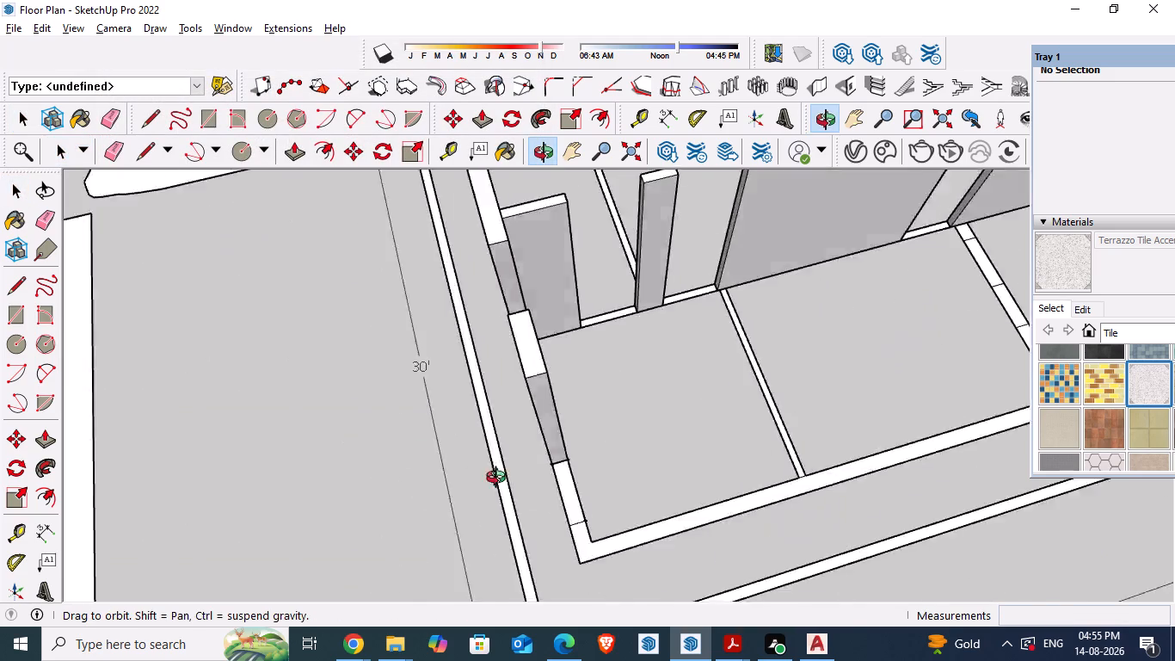
middle_click_drag(500, 479, 370, 443)
scroll(365, 433, "down", 3)
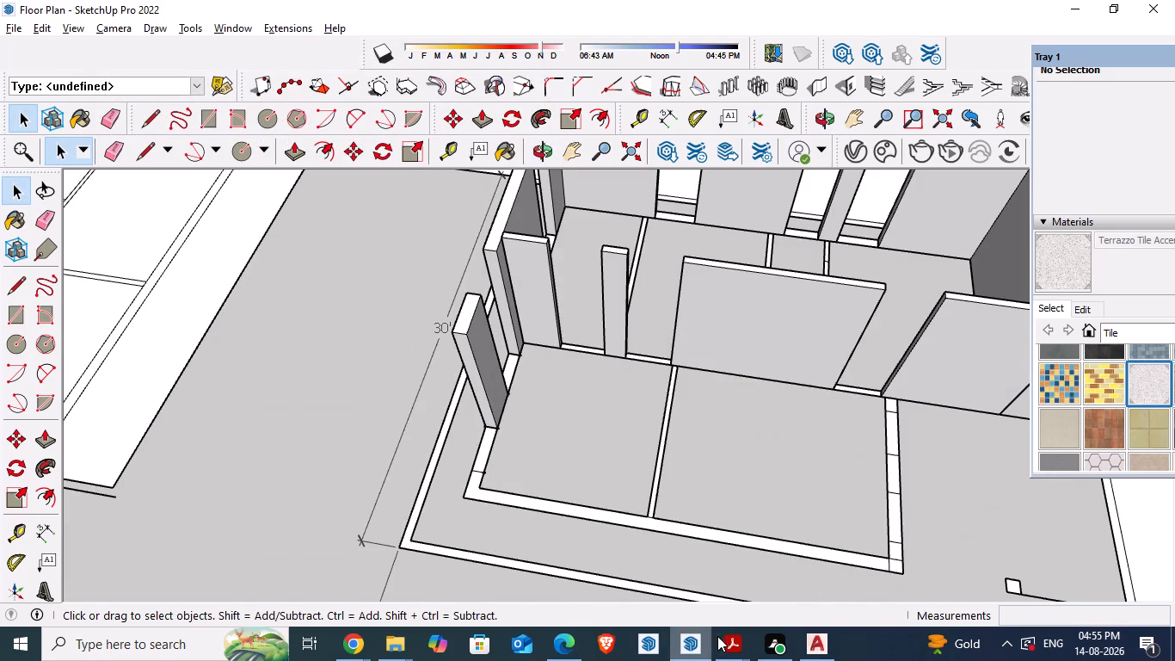
left_click(738, 639)
left_click(680, 572)
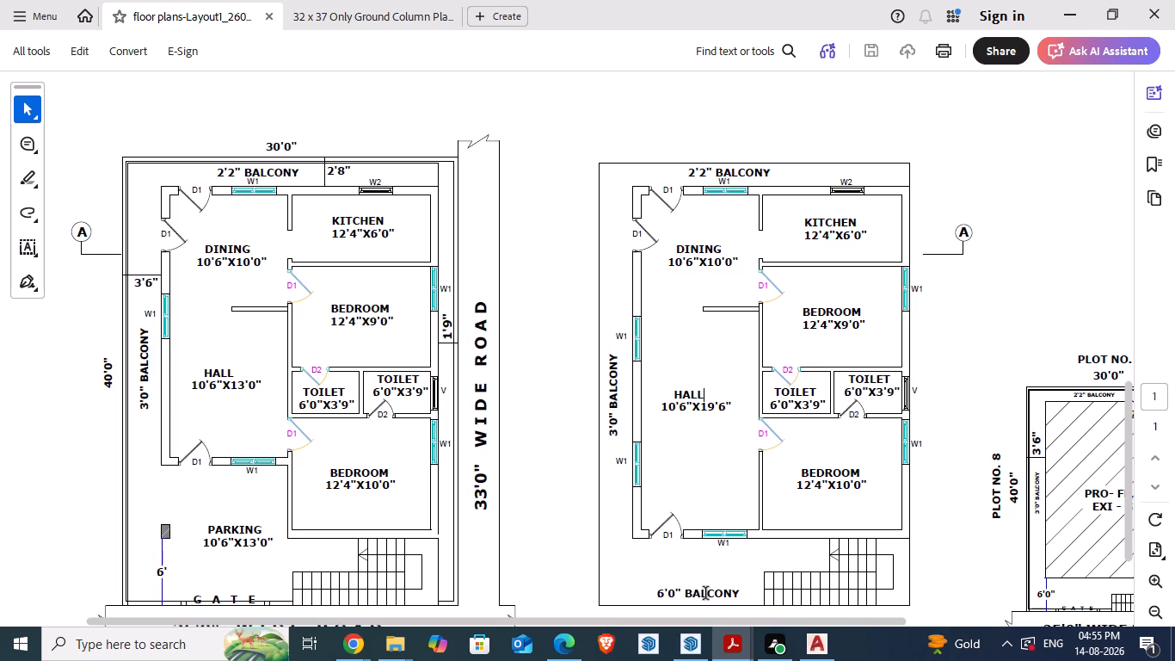
left_click(740, 645)
left_click(658, 541)
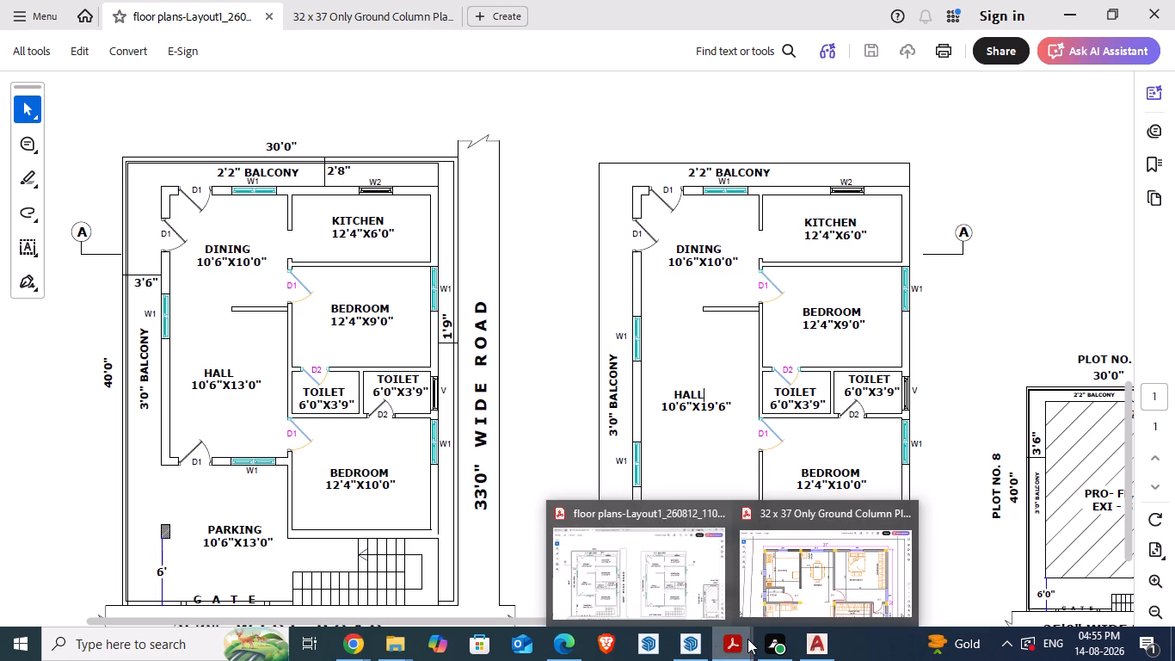
left_click(713, 639)
left_click(694, 639)
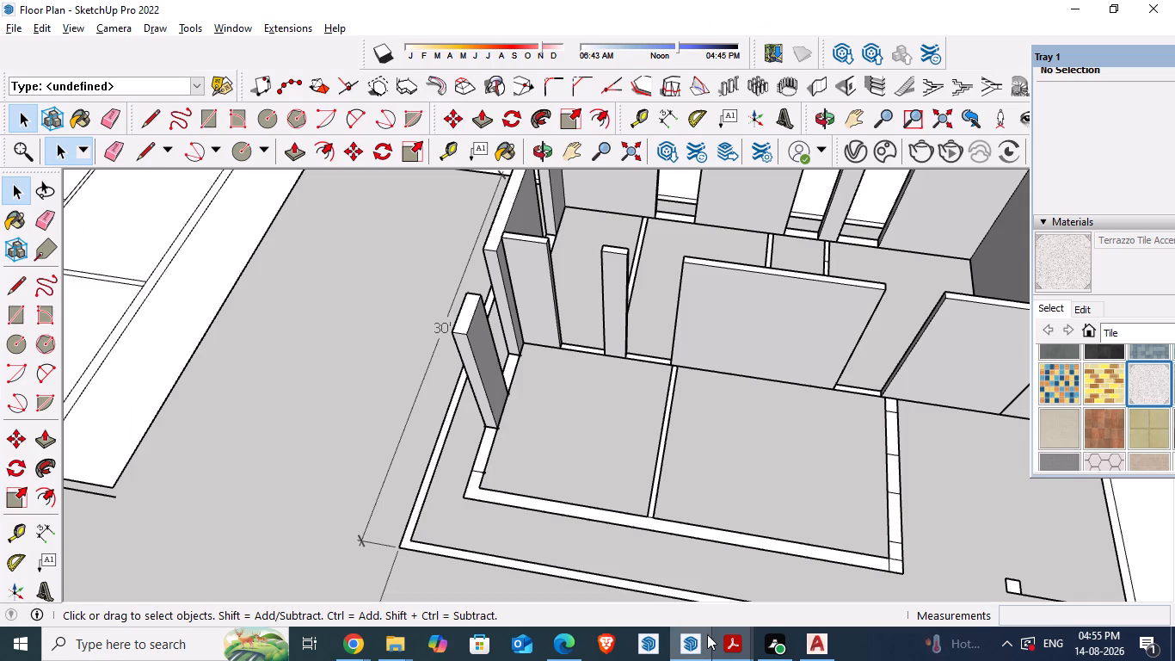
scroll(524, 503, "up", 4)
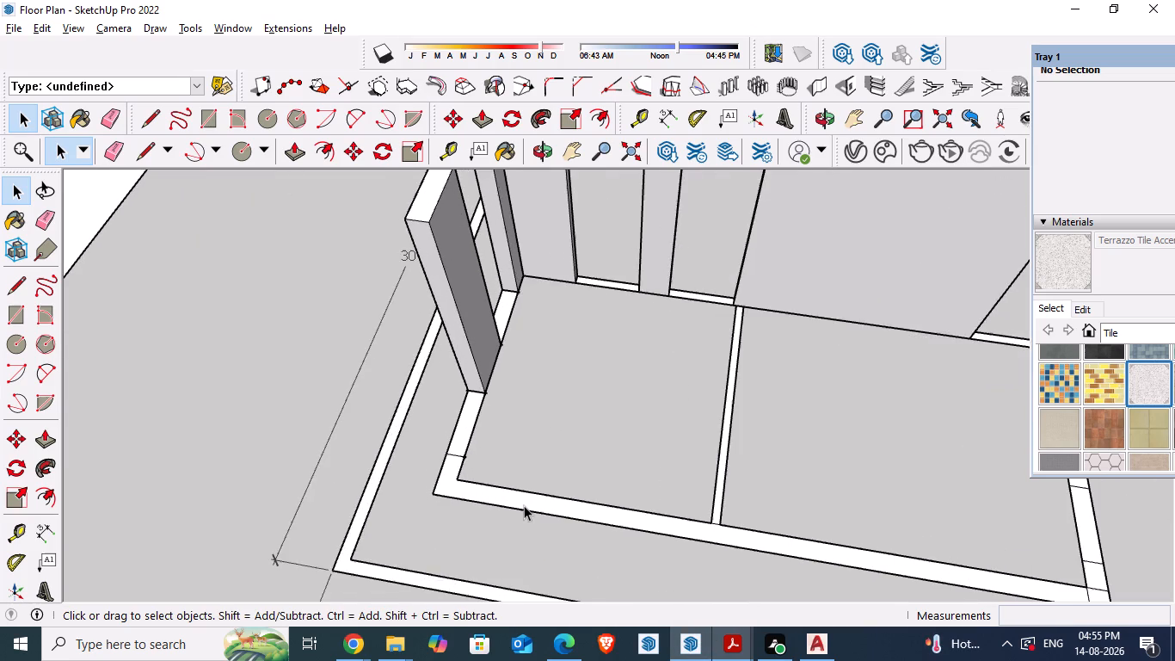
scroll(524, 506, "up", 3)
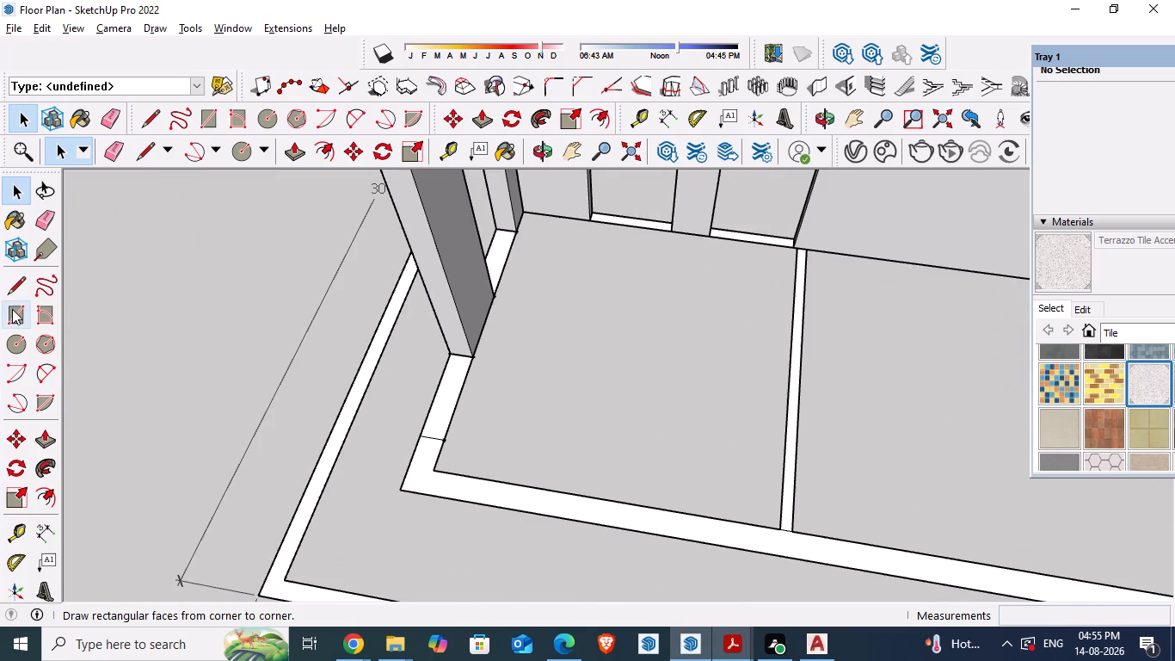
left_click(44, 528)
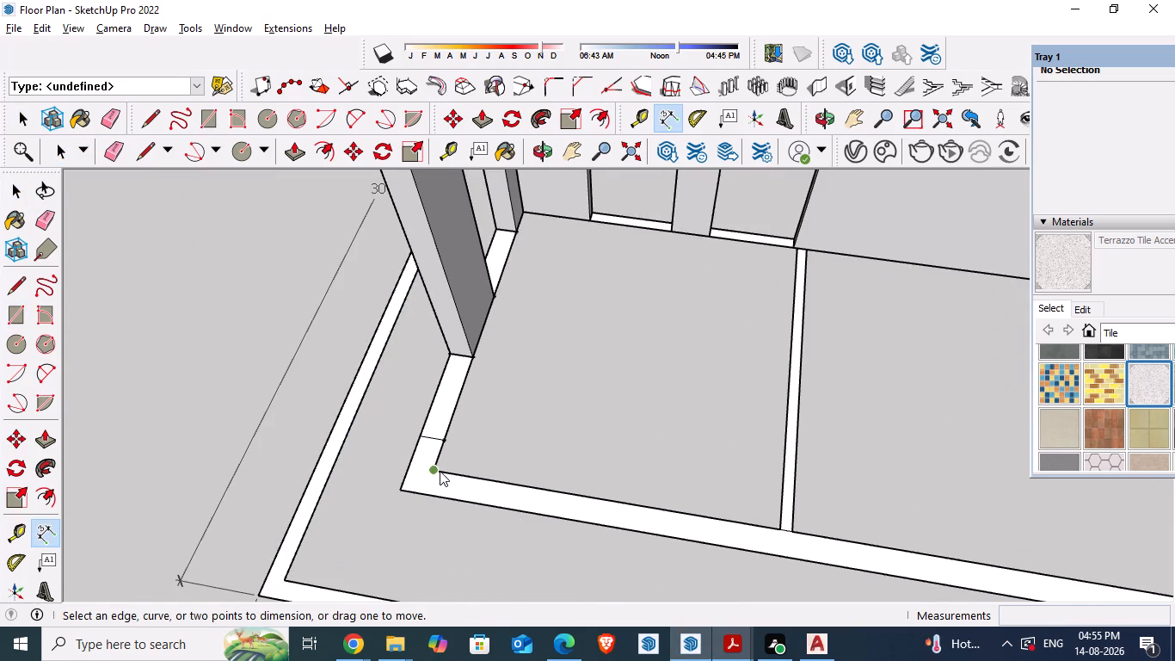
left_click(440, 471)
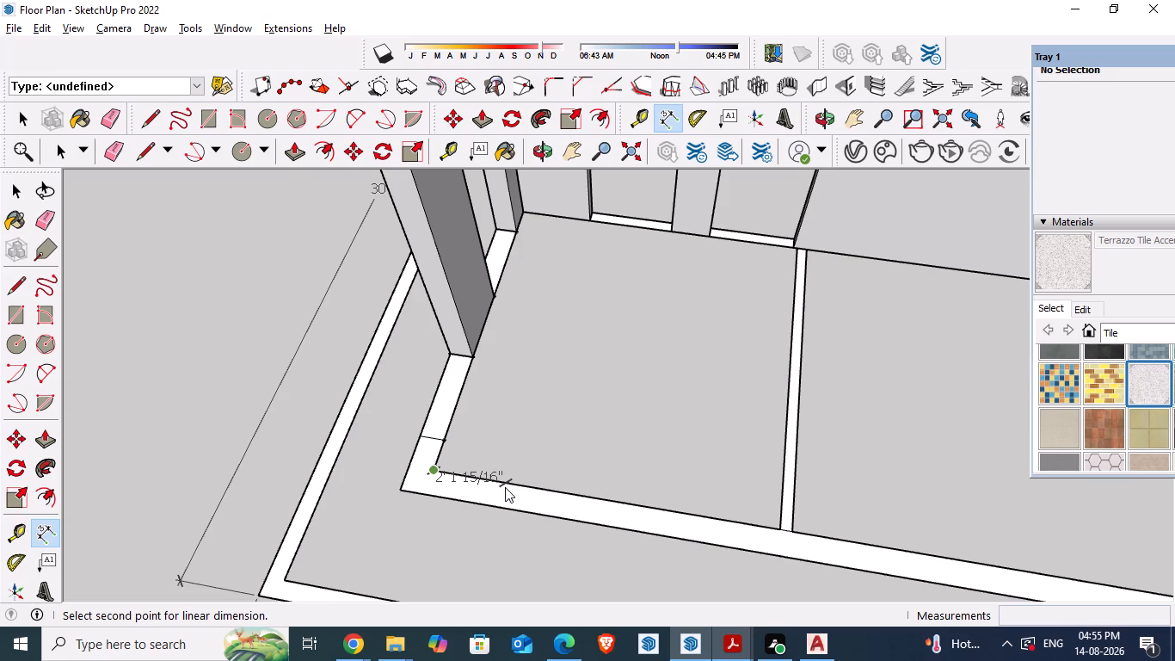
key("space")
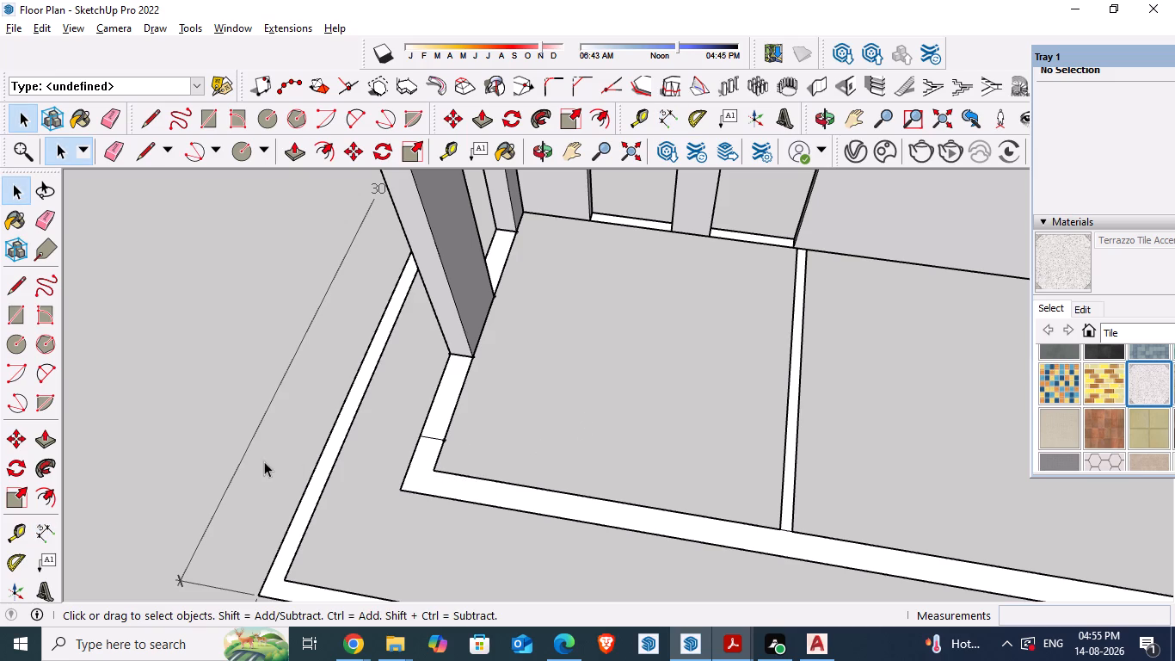
Place guides for the dining side door, 1' from the back wall's inner face and 3' beyond that, and check against the PDF.
key("t")
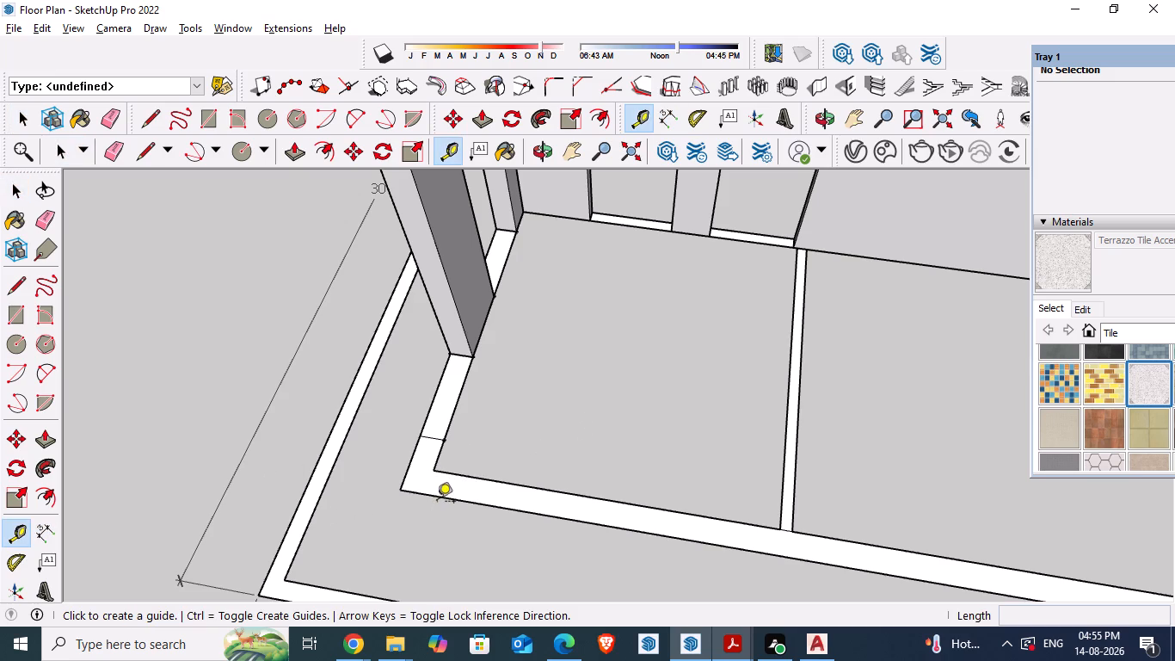
left_click(440, 454)
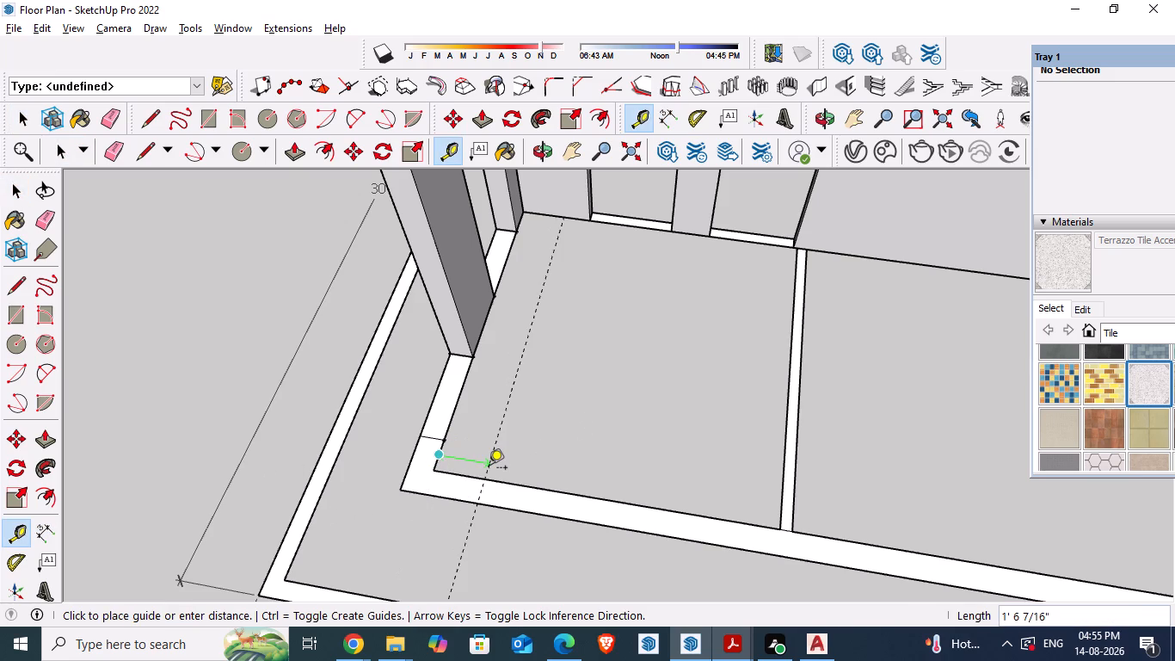
key("1")
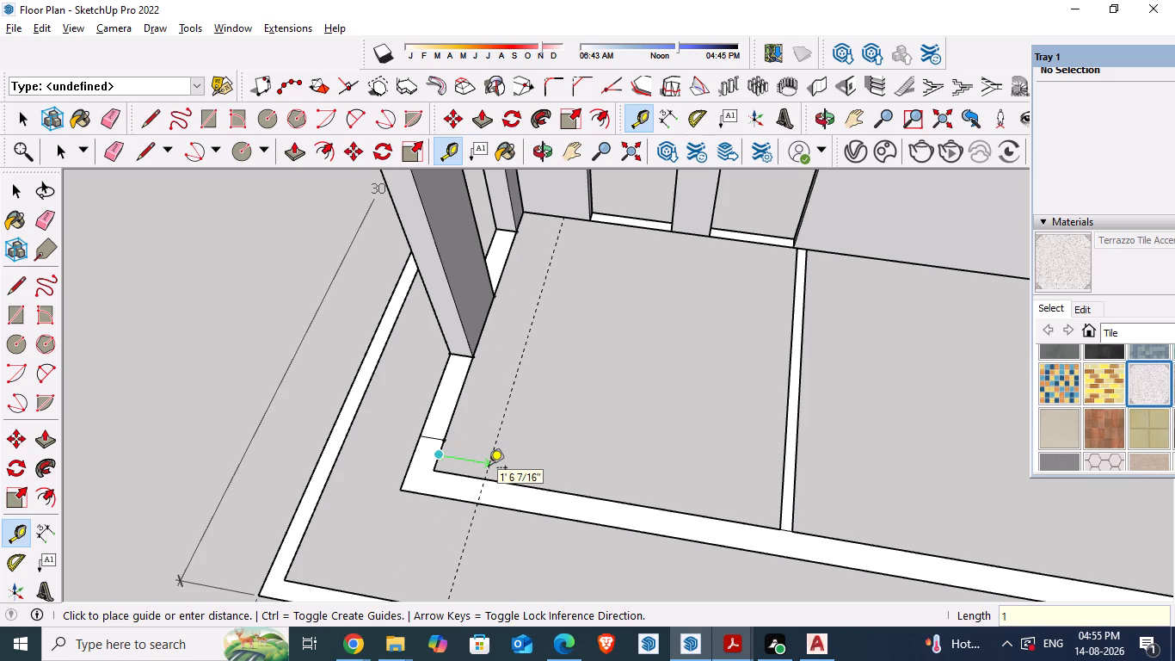
key("apostrophe")
key("Return")
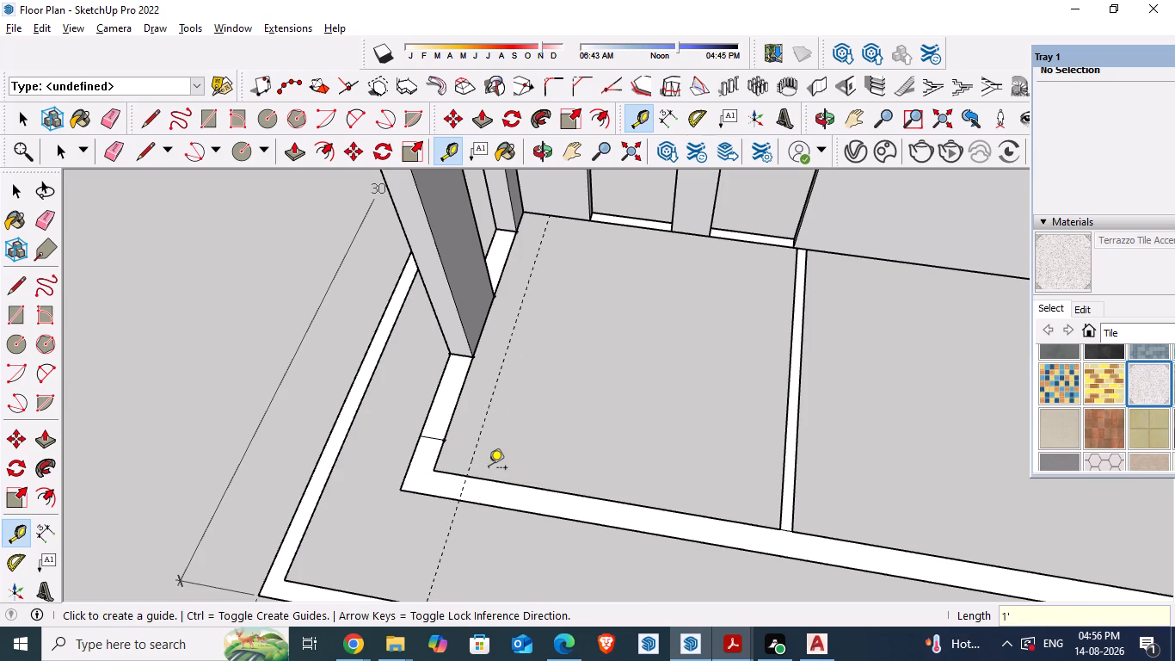
left_click(475, 448)
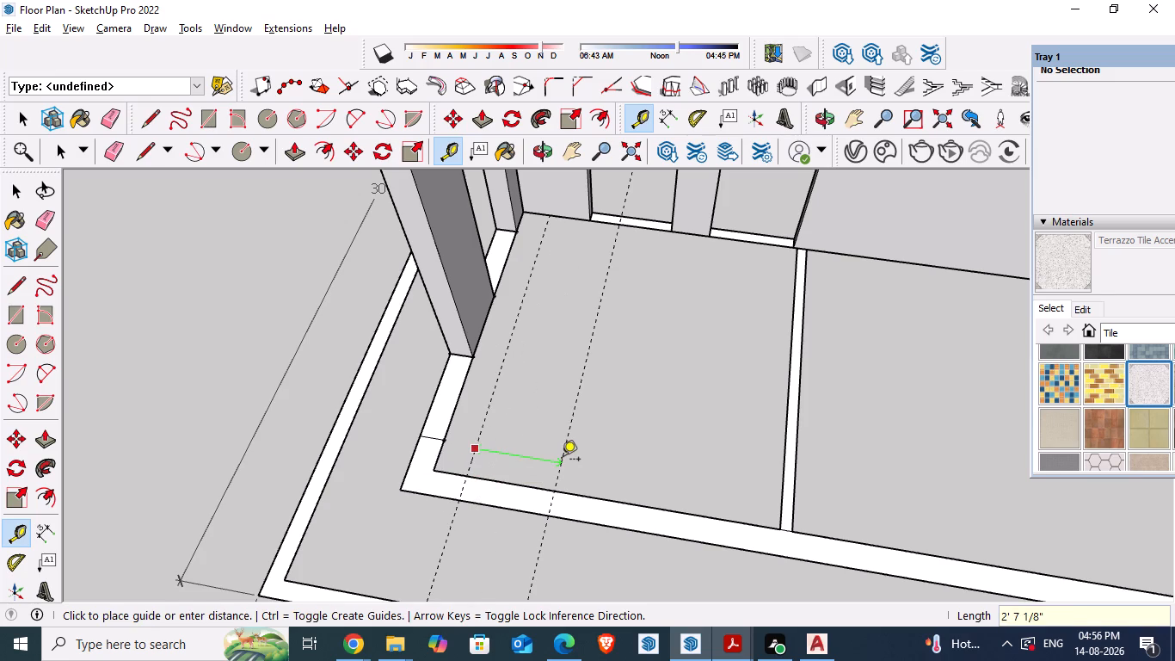
type("3'")
key("Return")
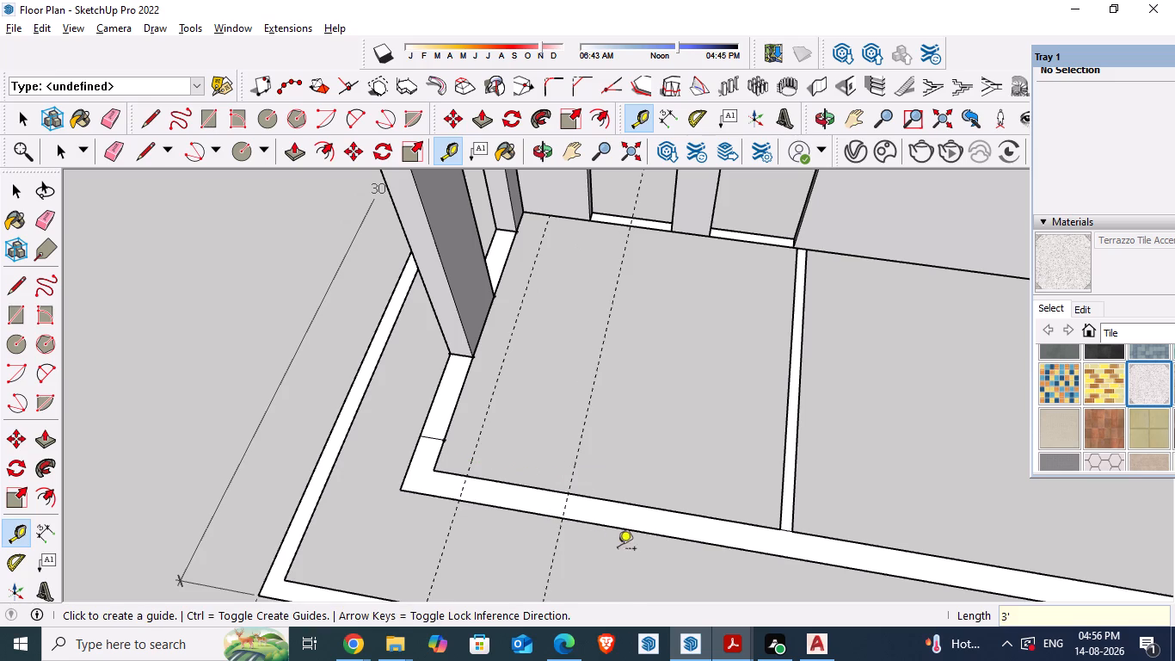
key("alt+Tab")
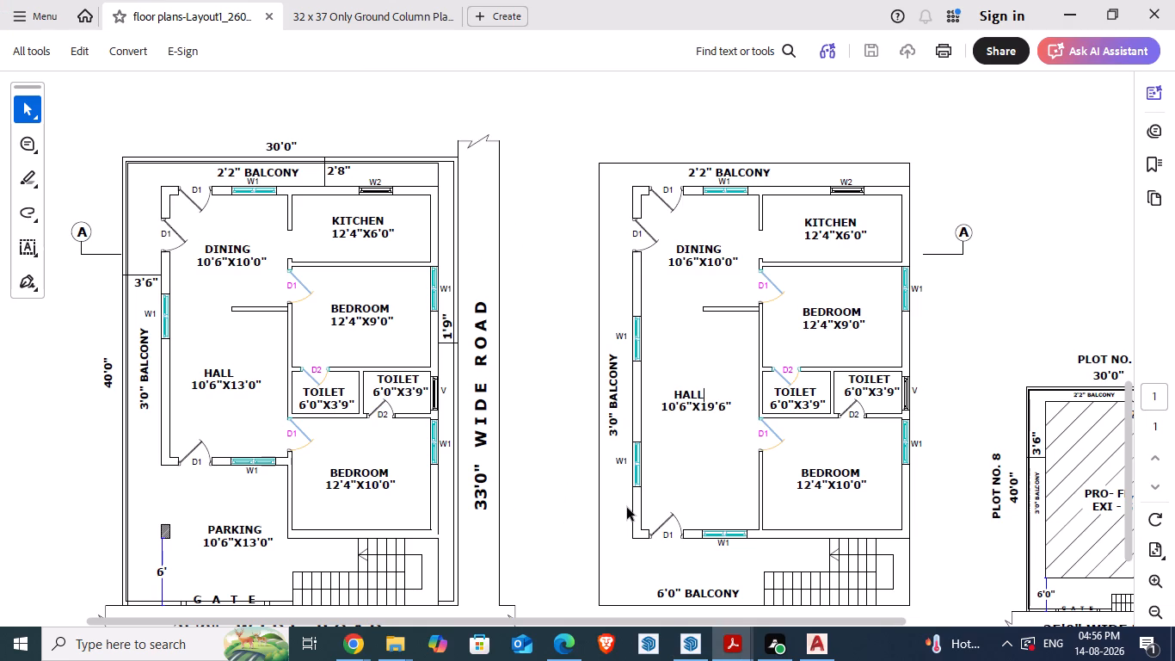
key("alt+Tab")
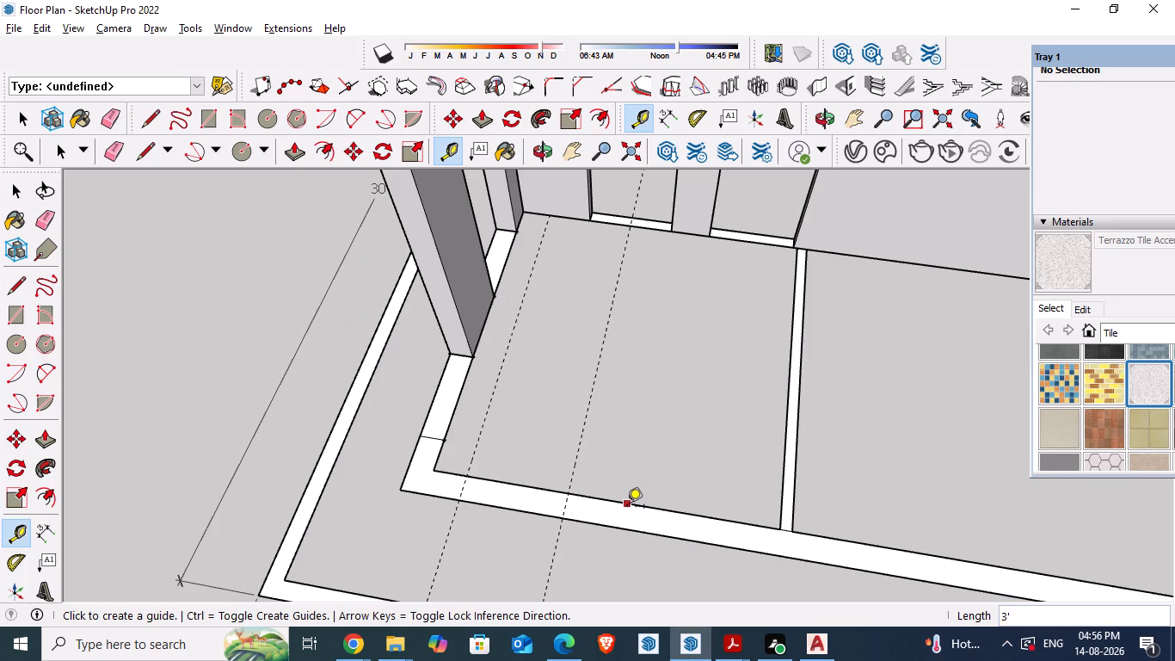
Recheck the dining side door position in the PDF ground floor plan and erase both guides marking that door in the model.
key("alt+Tab")
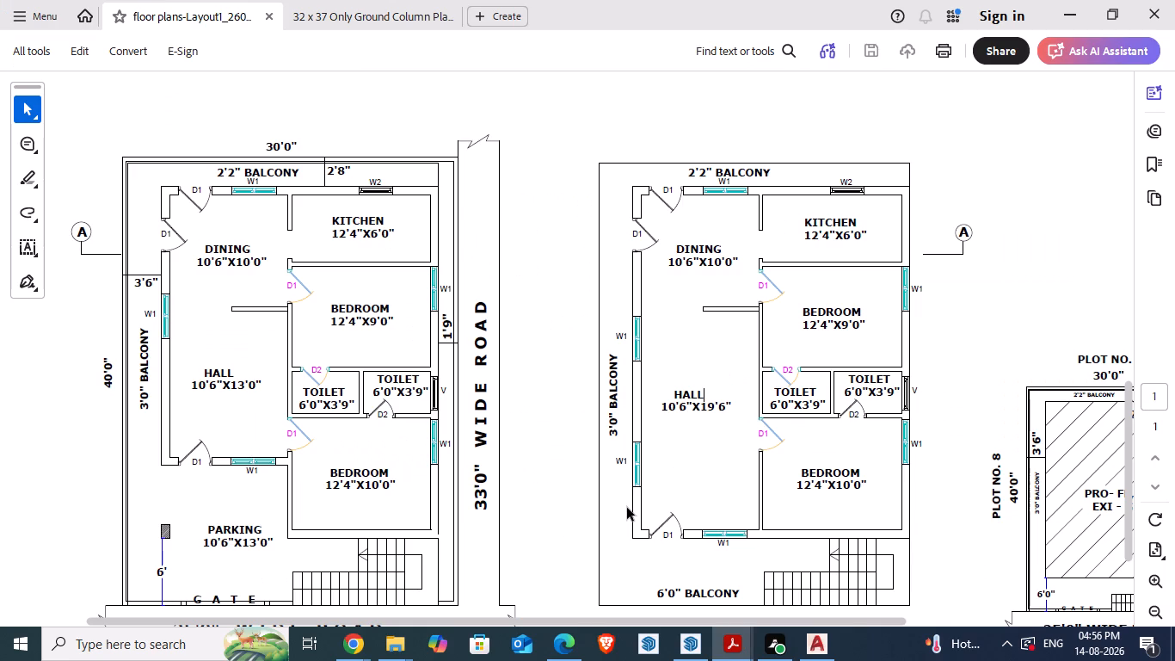
key("alt+Tab")
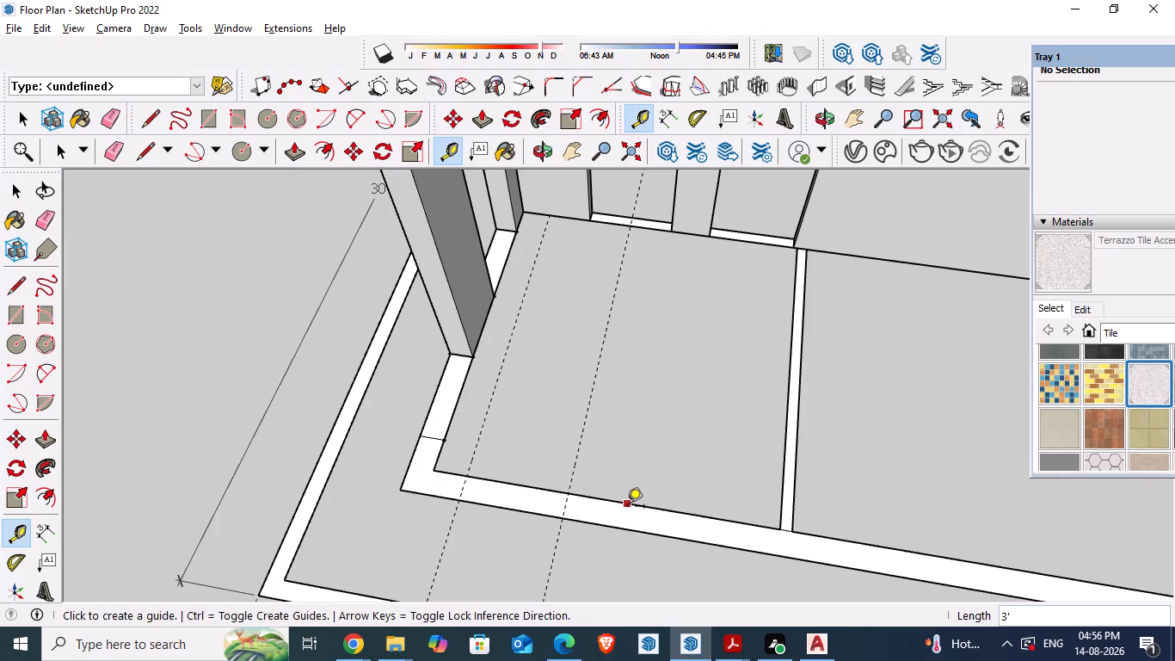
scroll(627, 506, "down", 5)
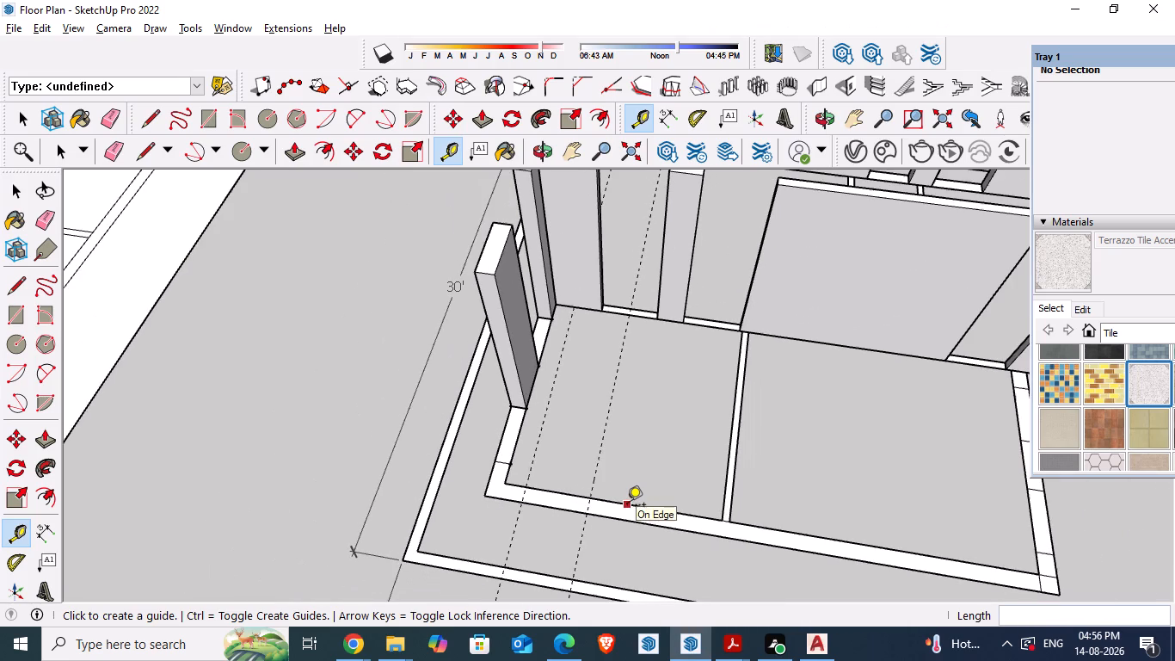
middle_click_drag(659, 485, 663, 501)
key("alt+Tab")
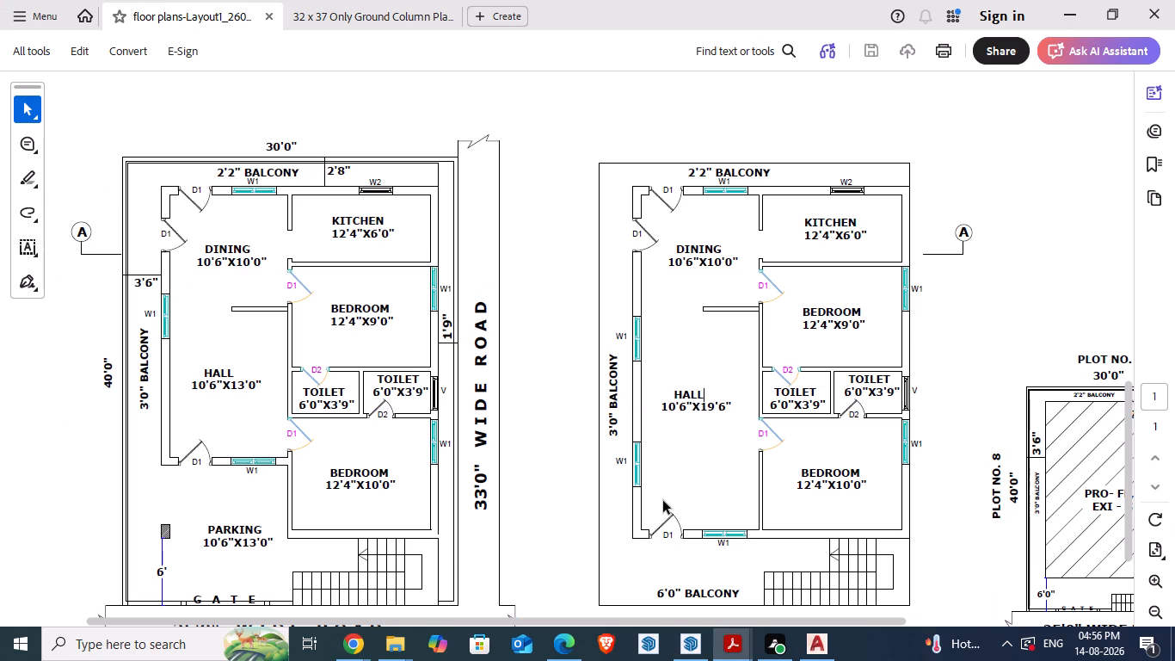
key("alt+Tab")
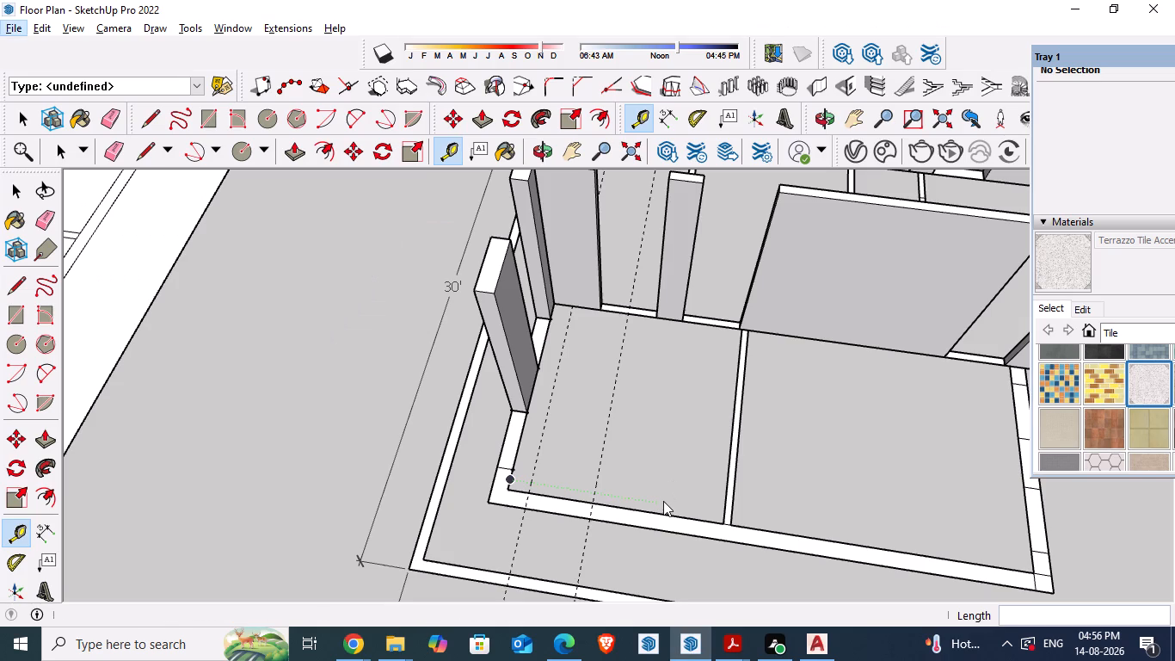
key("ctrl+z")
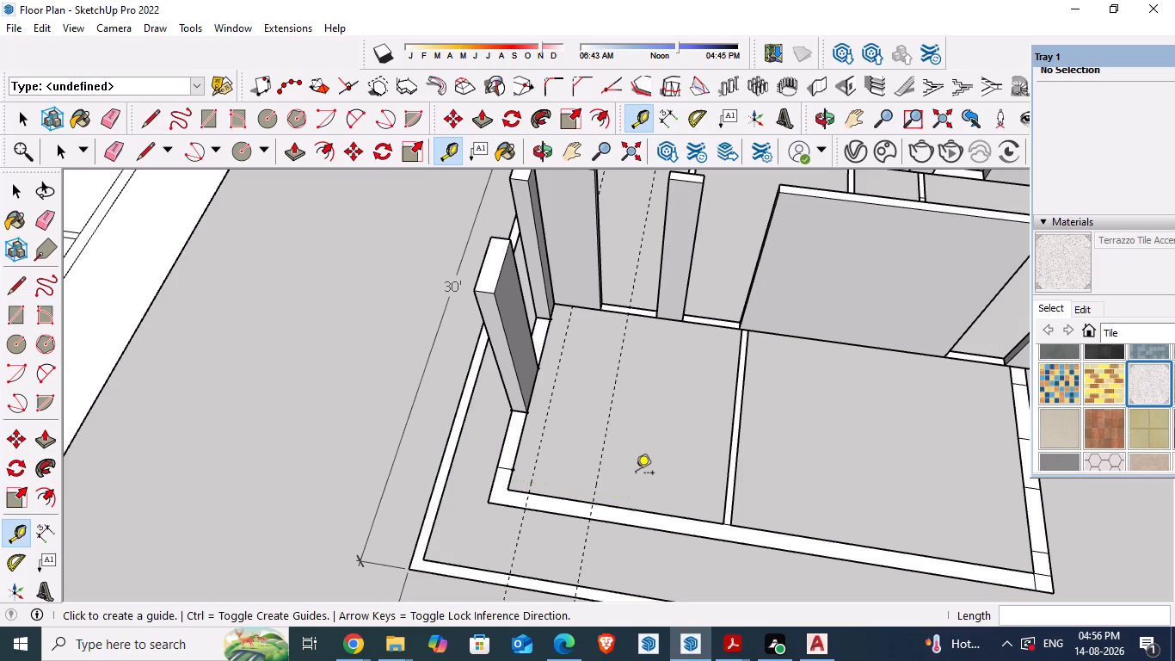
left_click(600, 455)
key("space")
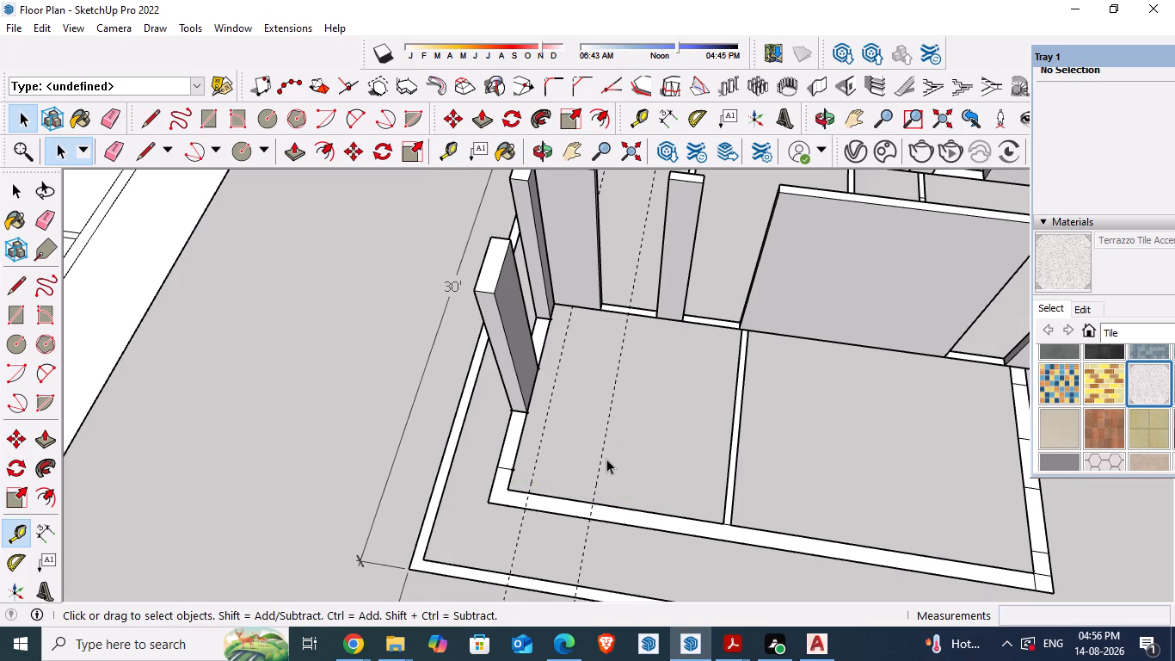
key("e")
left_click_drag(535, 442, 644, 468)
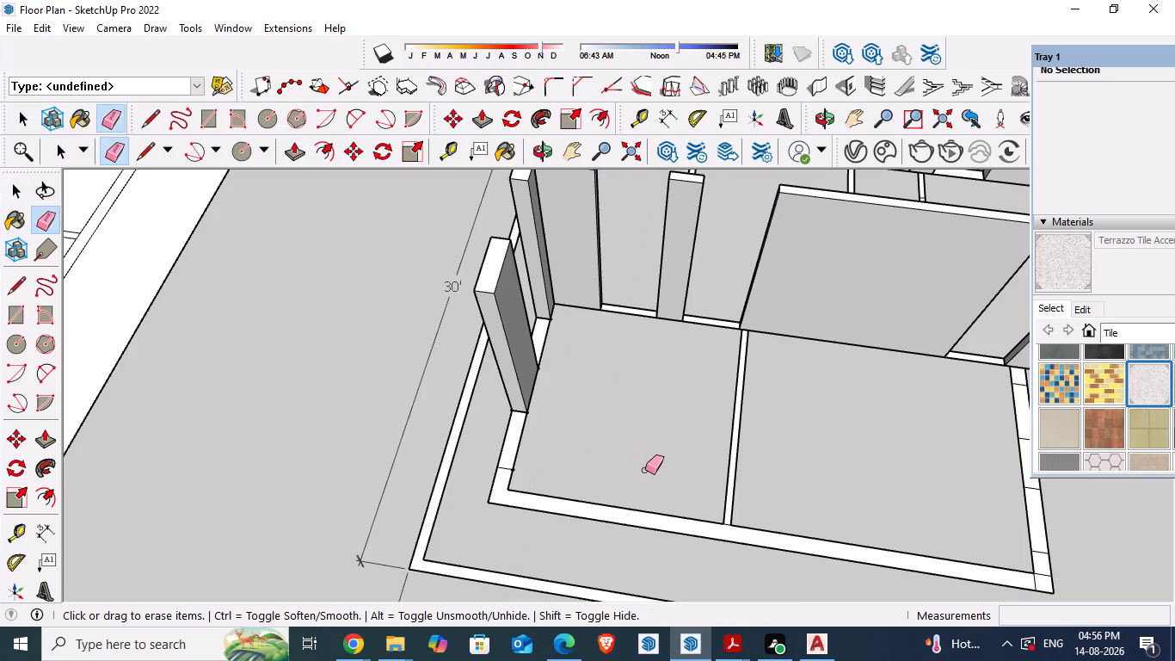
Compare the PDF floor plan with the model's dining corner to judge the side door's offset from the back wall.
scroll(586, 509, "up", 2)
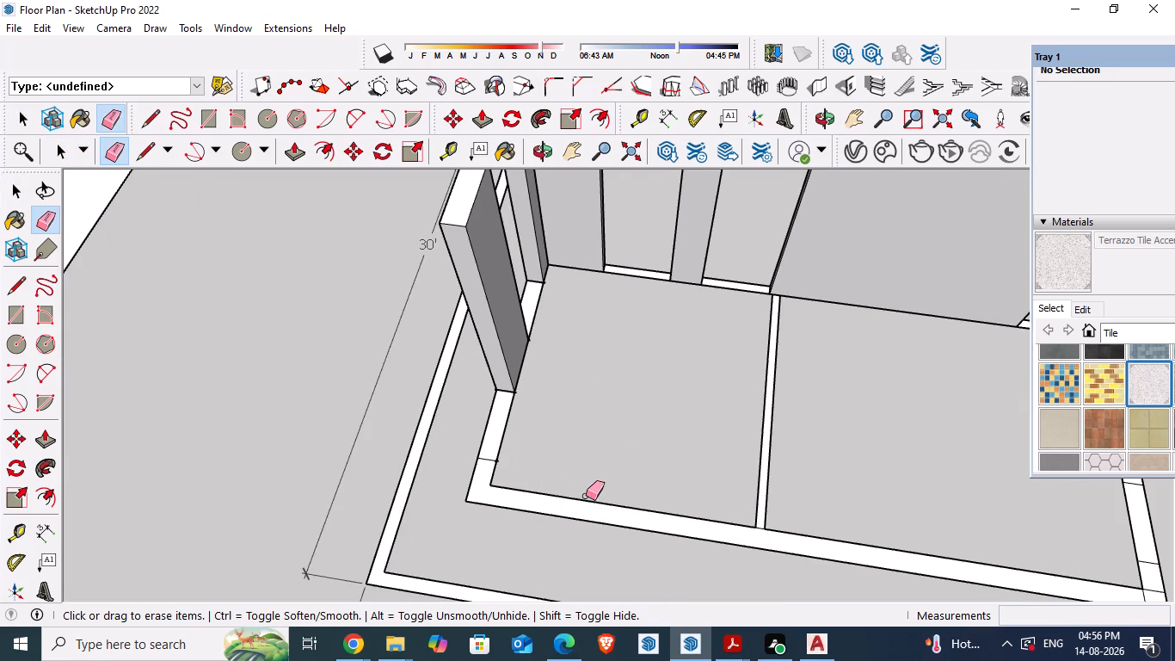
scroll(612, 466, "down", 3)
middle_click_drag(625, 489, 637, 548)
key("alt+Tab")
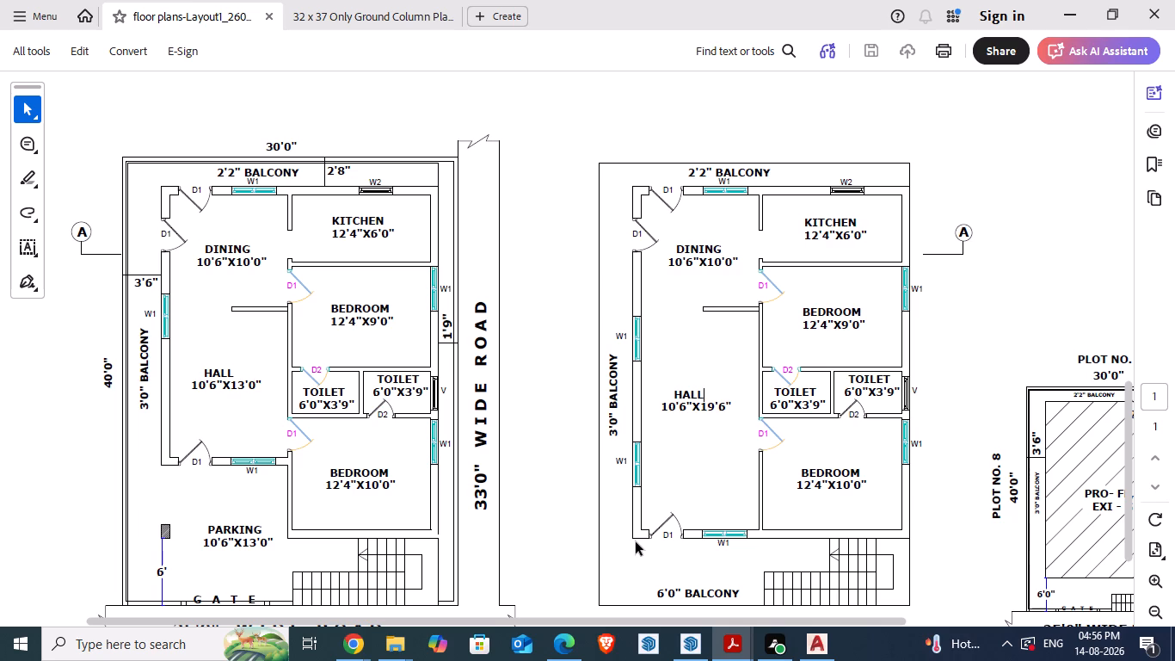
key("alt+Tab")
key("alt+Tab")
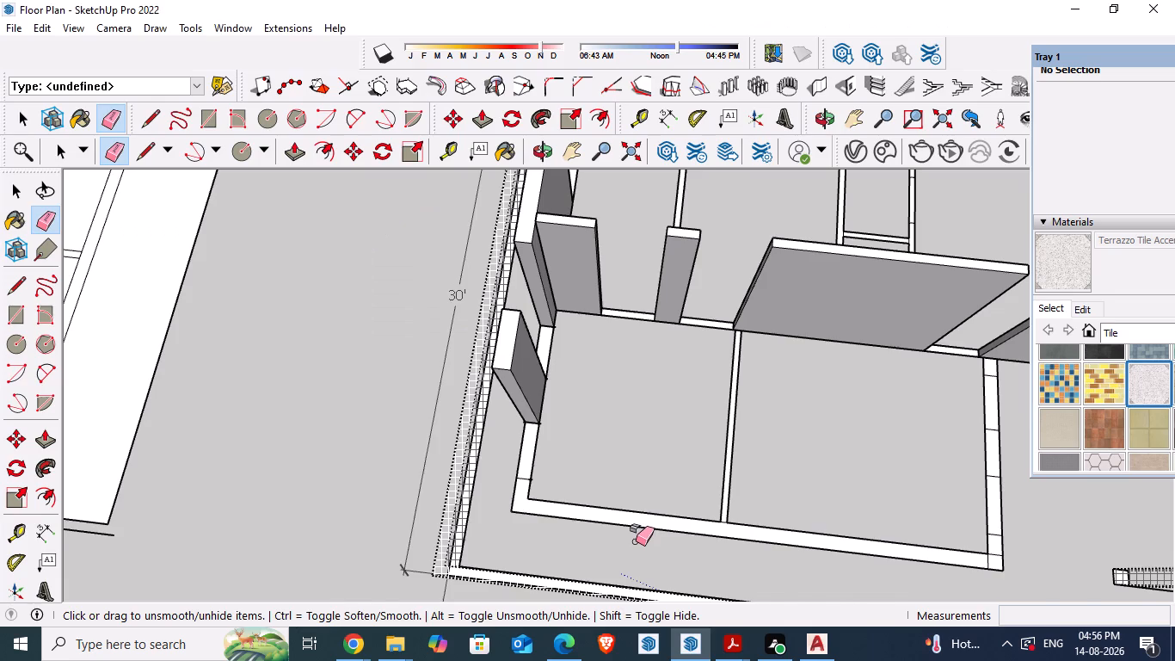
key("alt+Tab")
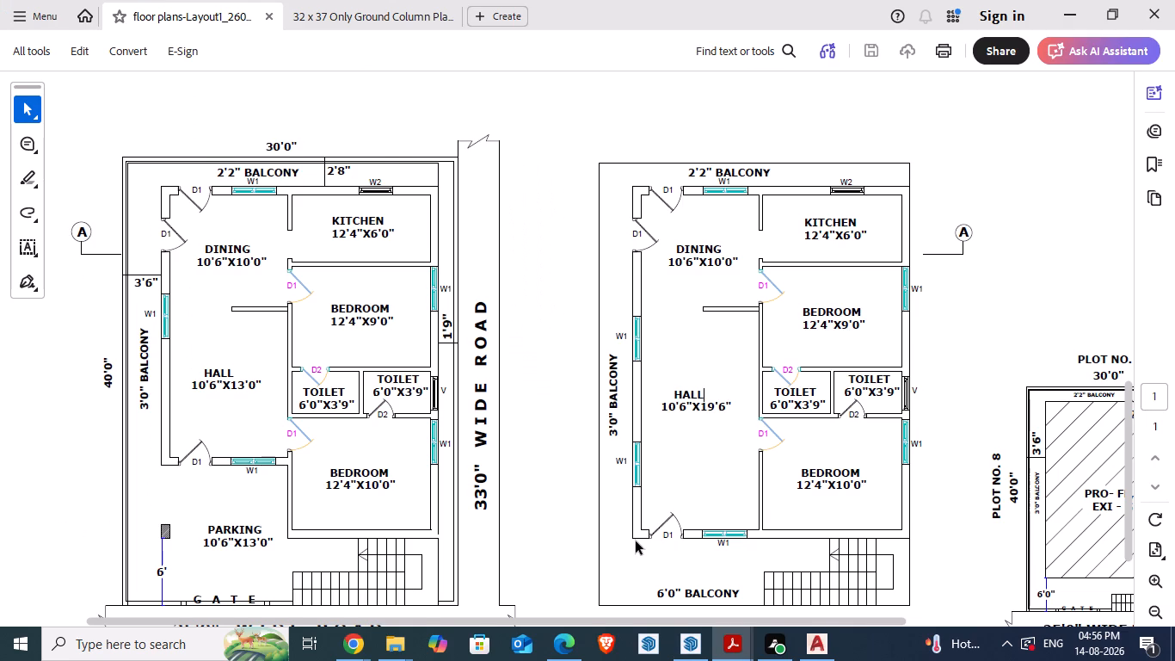
scroll(560, 526, "up", 2)
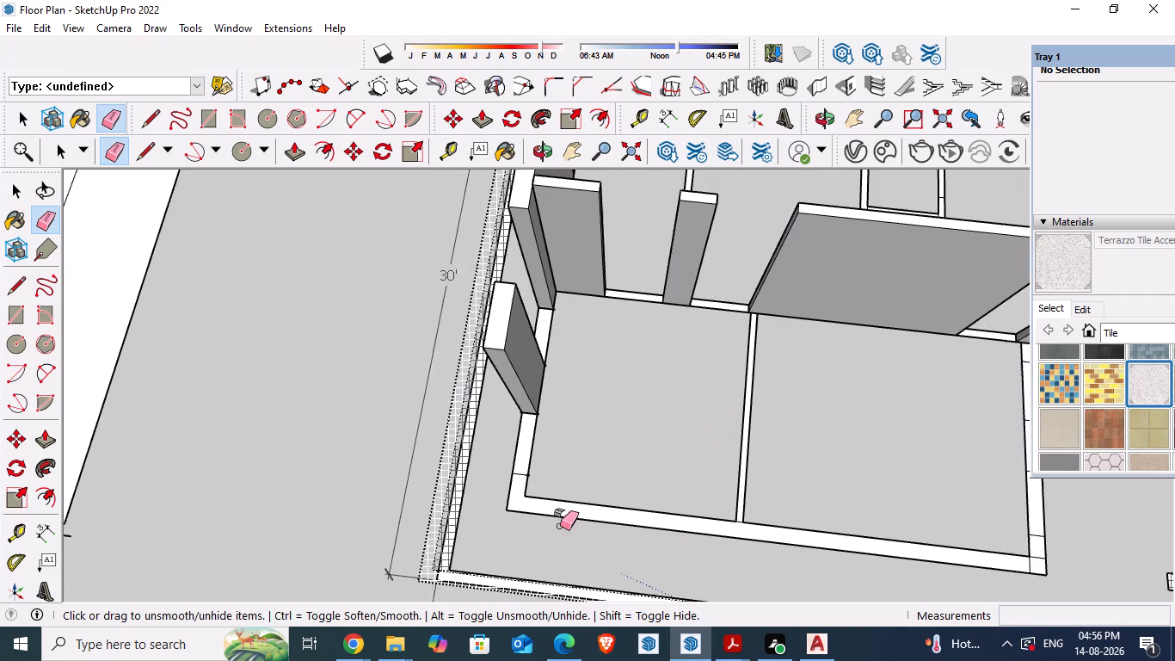
scroll(560, 526, "up", 2)
key("alt+Tab")
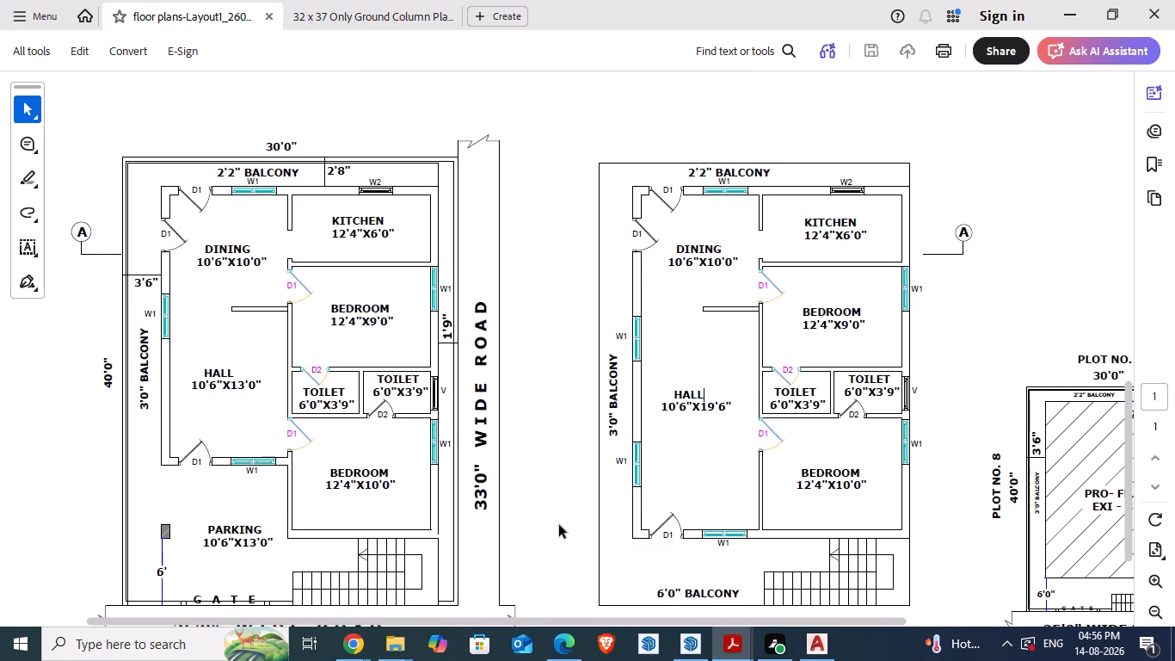
key("alt+Tab")
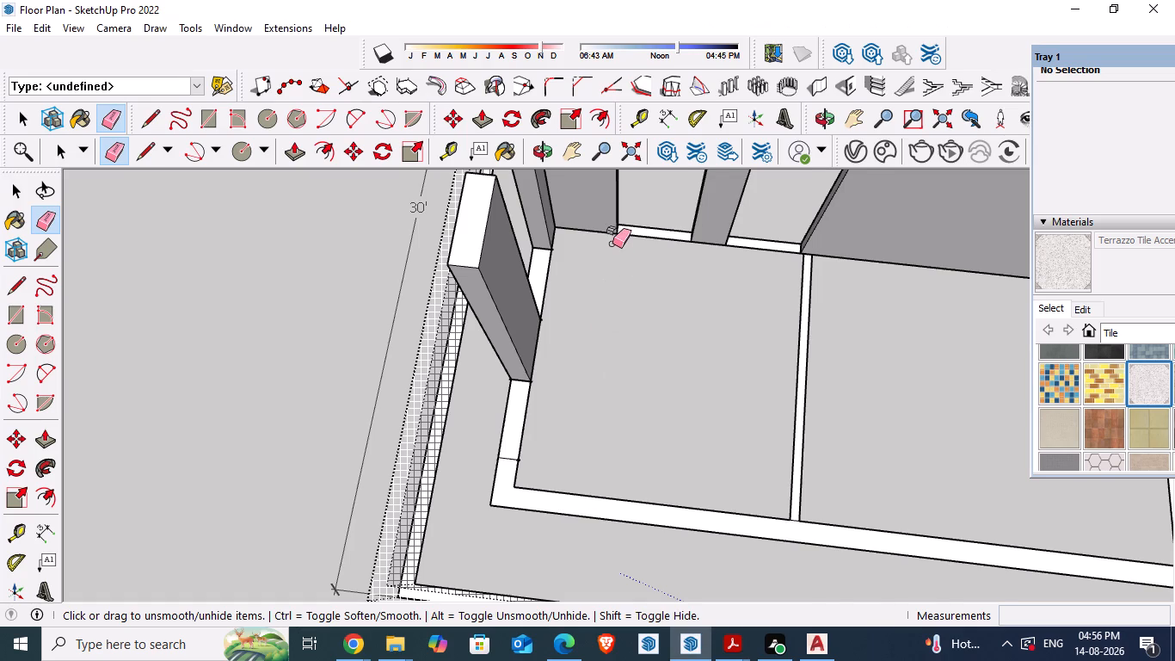
scroll(612, 244, "up", 1)
scroll(599, 368, "down", 7)
scroll(581, 459, "up", 1)
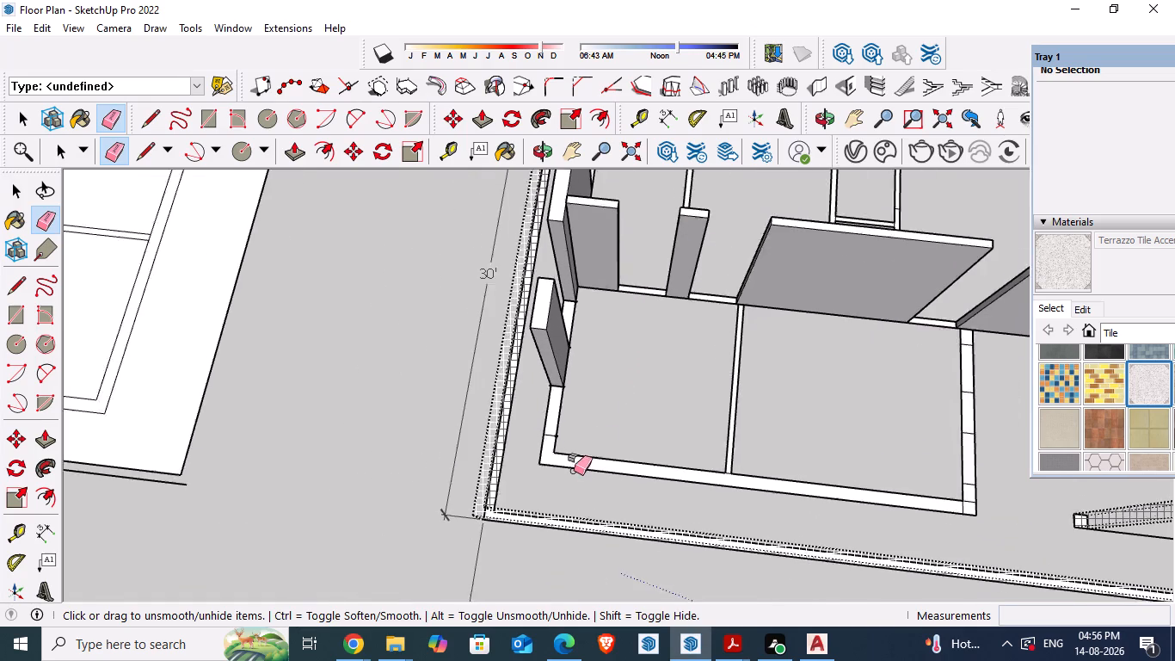
scroll(574, 471, "up", 4)
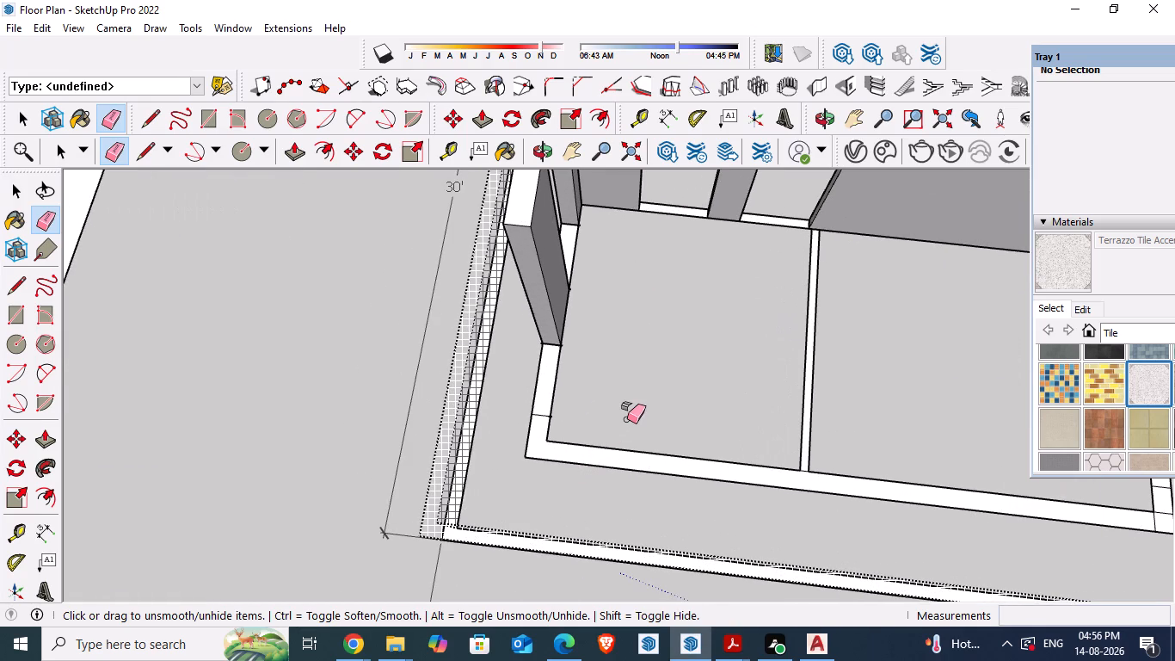
Place a guide 6" from the back wall's inner face to mark the start of the dining side door.
key("space")
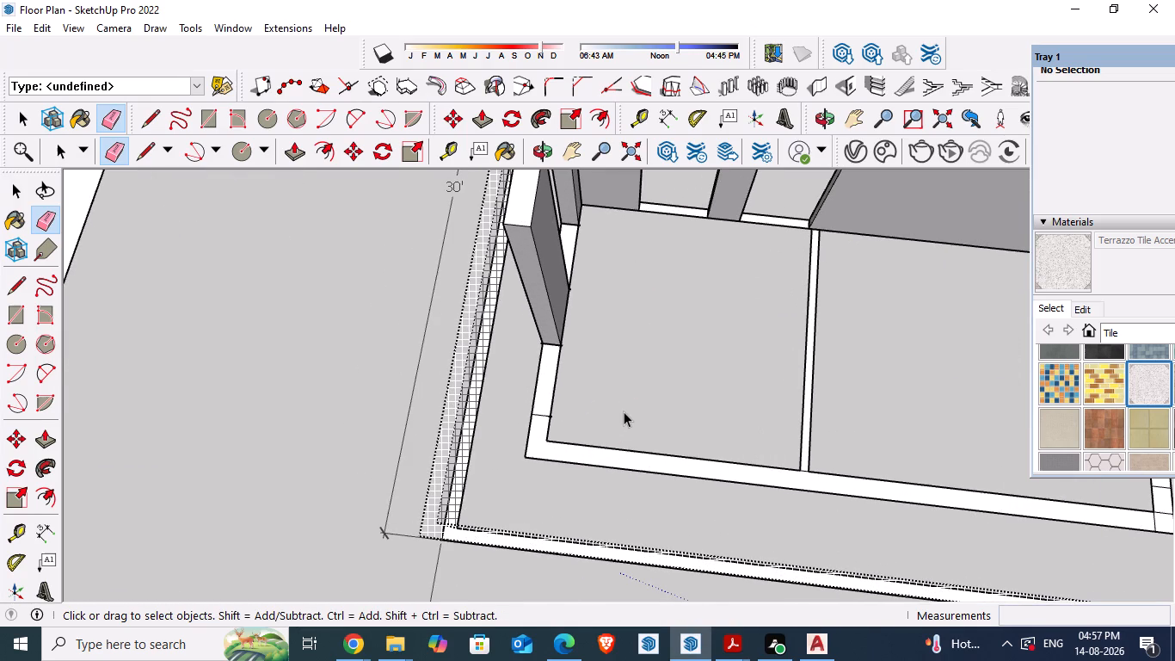
key("t")
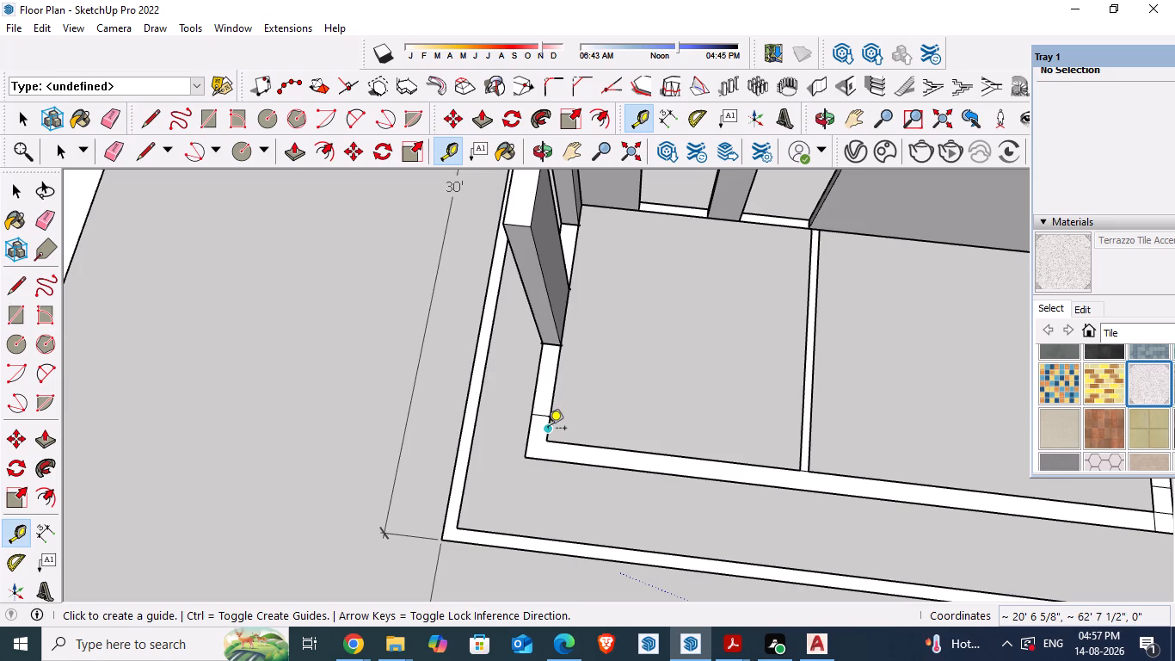
left_click(548, 430)
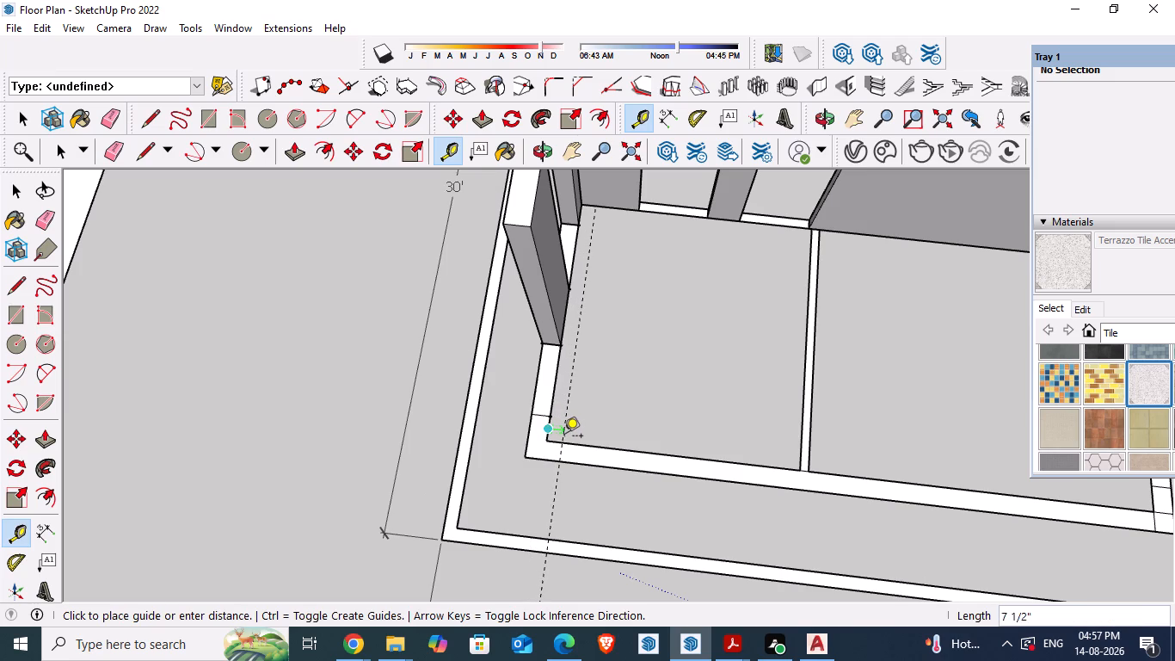
key("6")
key("shift+quotedbl")
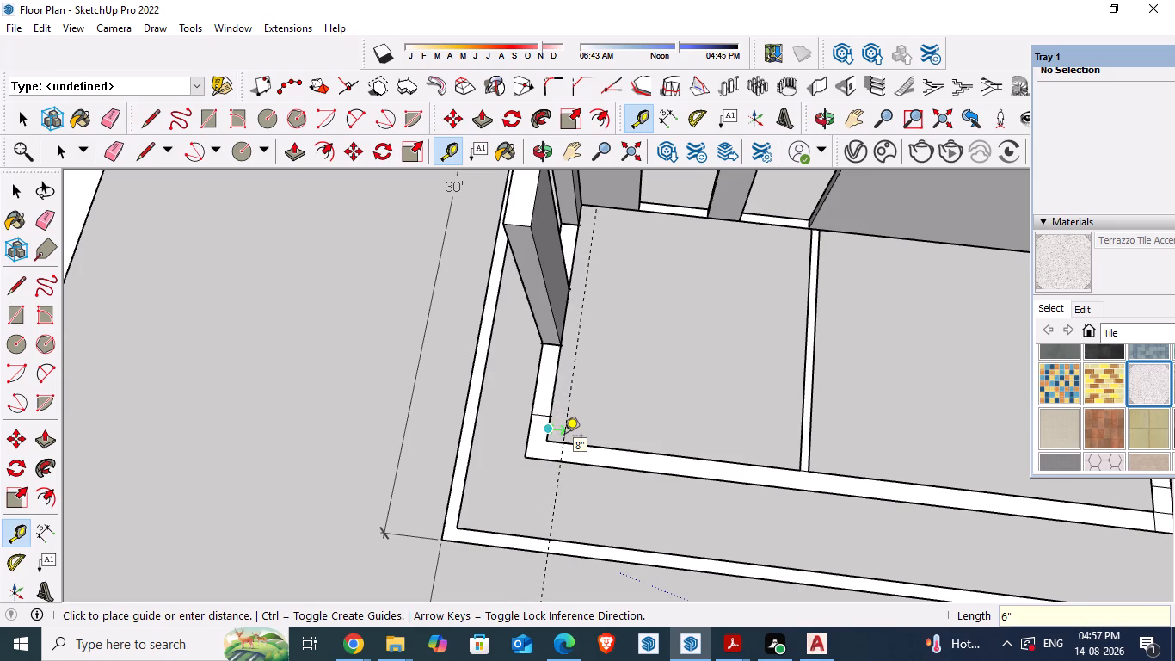
key("Return")
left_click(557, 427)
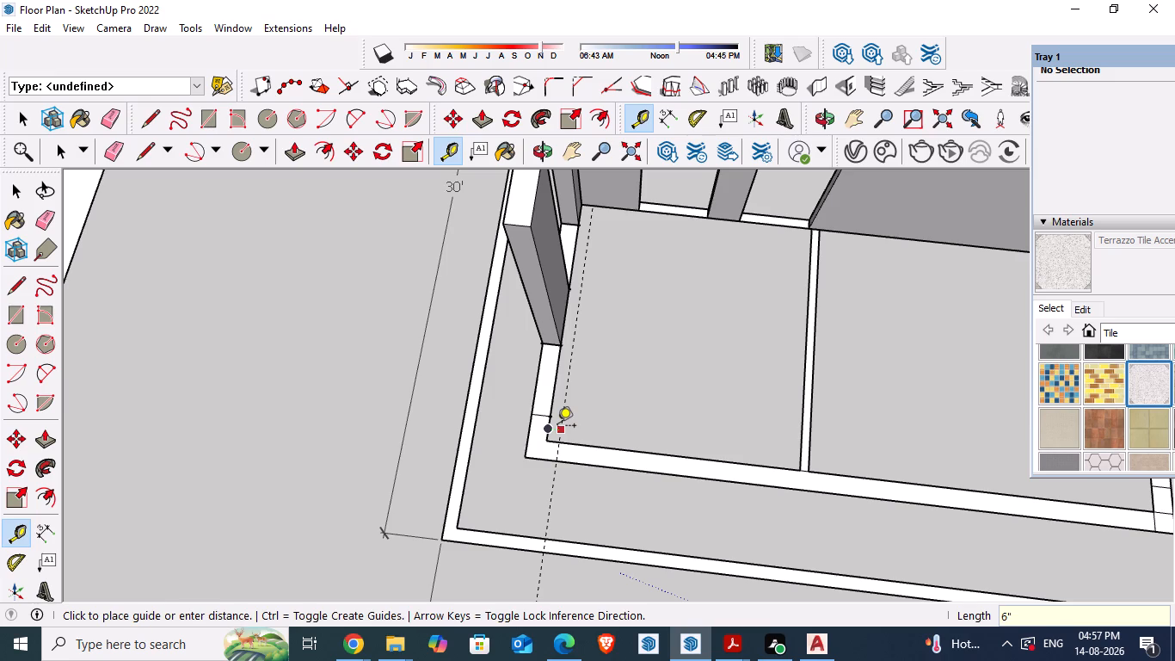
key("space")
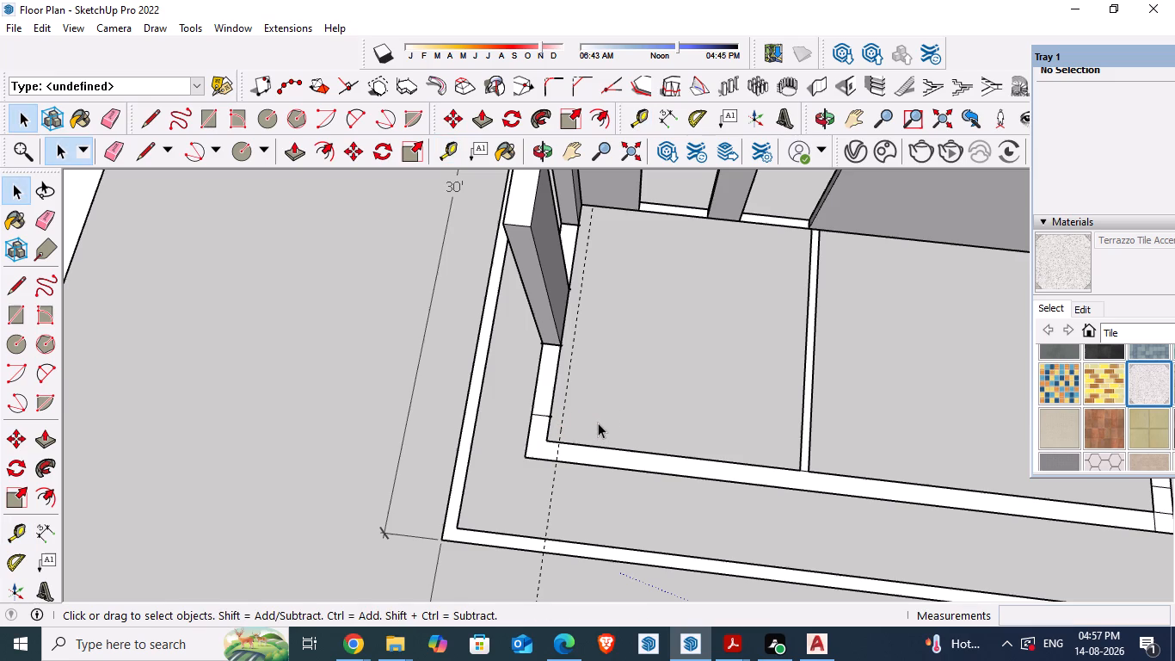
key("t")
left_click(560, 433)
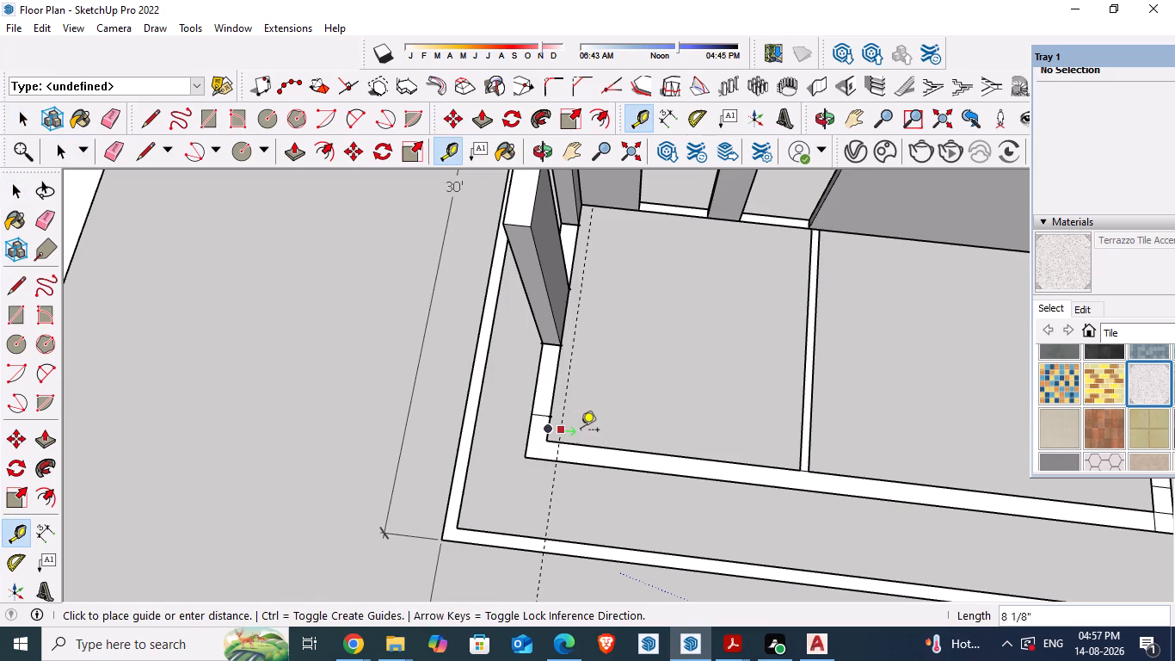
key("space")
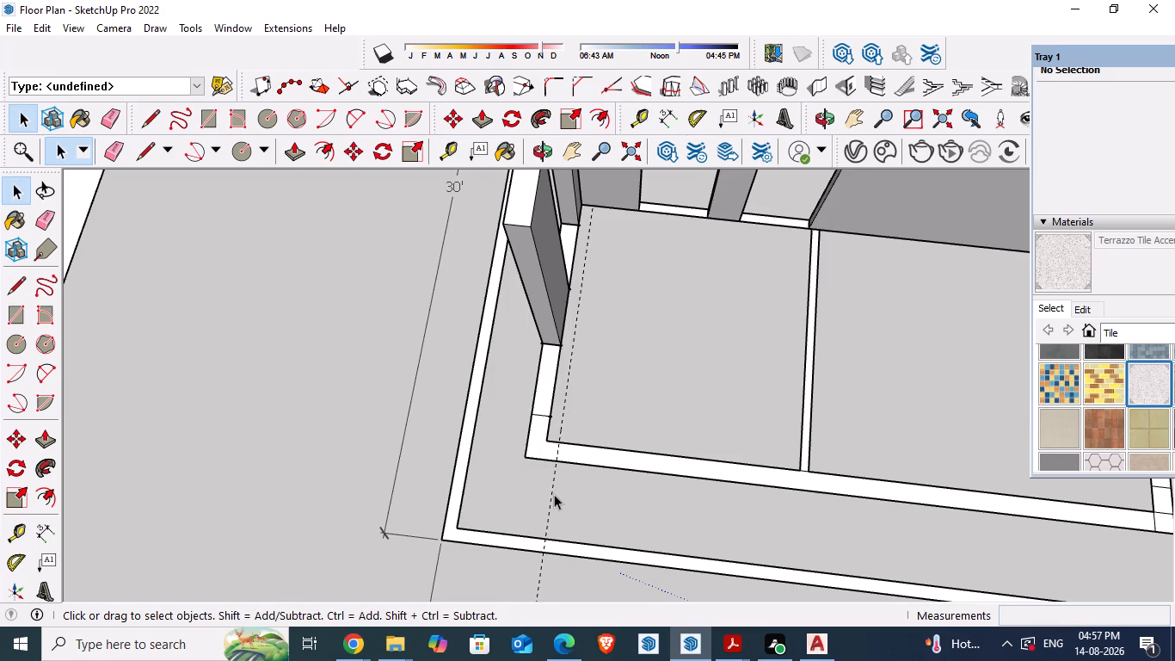
Place a second guide 3' beyond the 6" guide to mark the far side of the dining side door opening.
key("t")
left_click(551, 498)
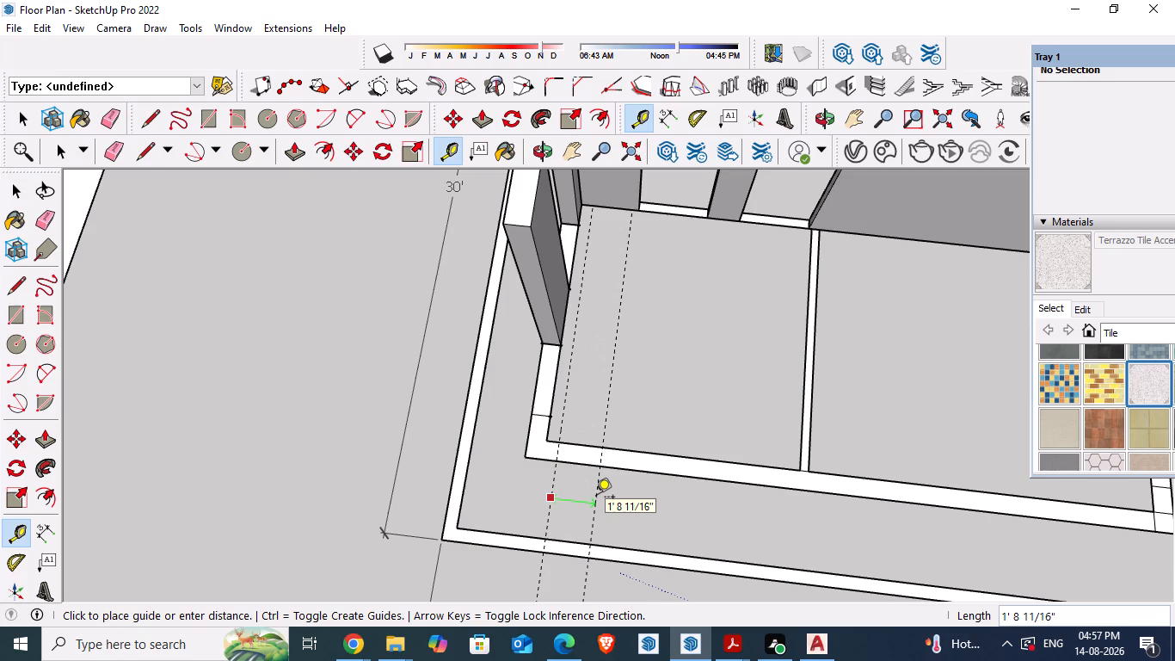
key("3")
key("apostrophe")
key("Return")
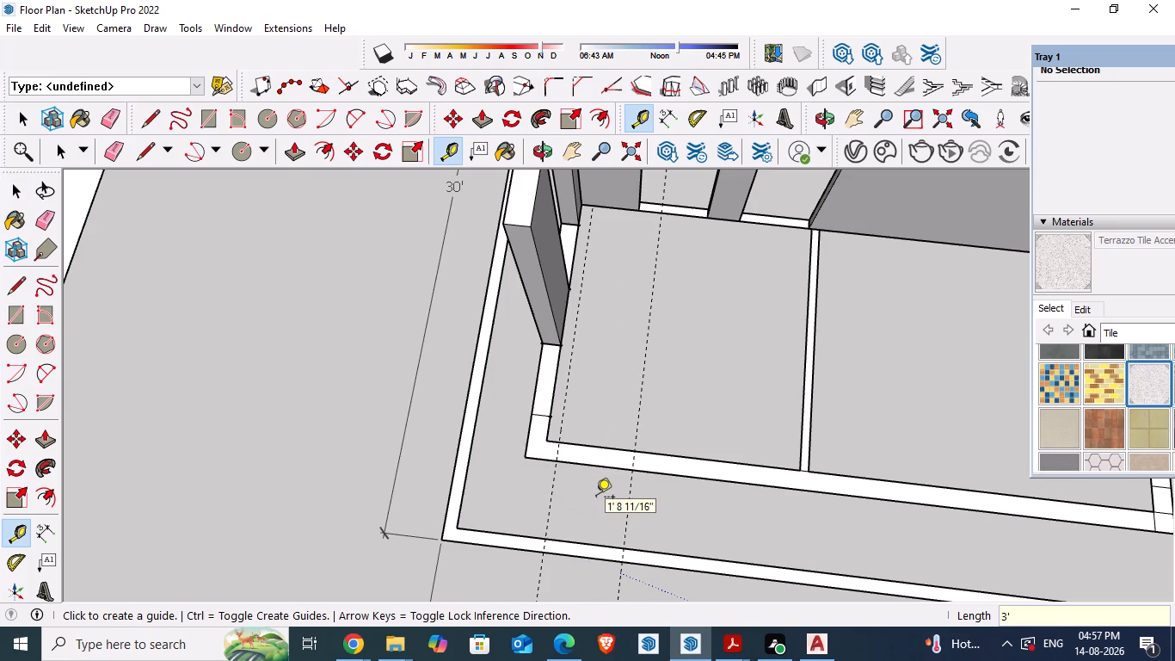
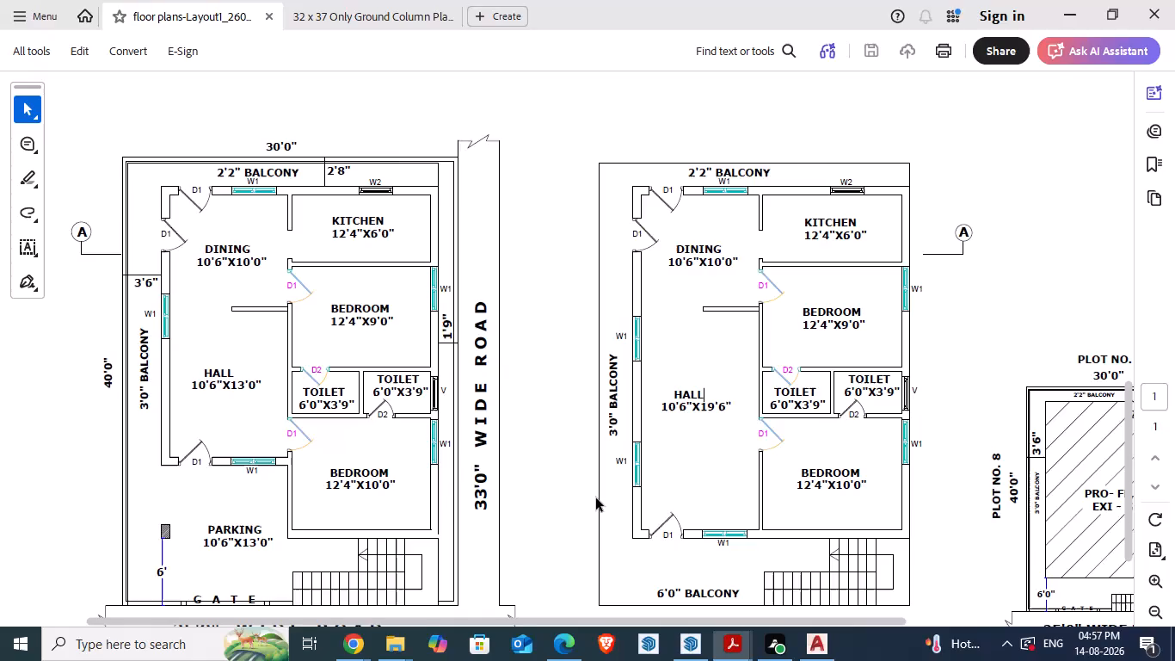
Draw two lines across the 9" side wall at the guides to mark both edges of the dining side door opening.
key("alt+Tab")
key("space")
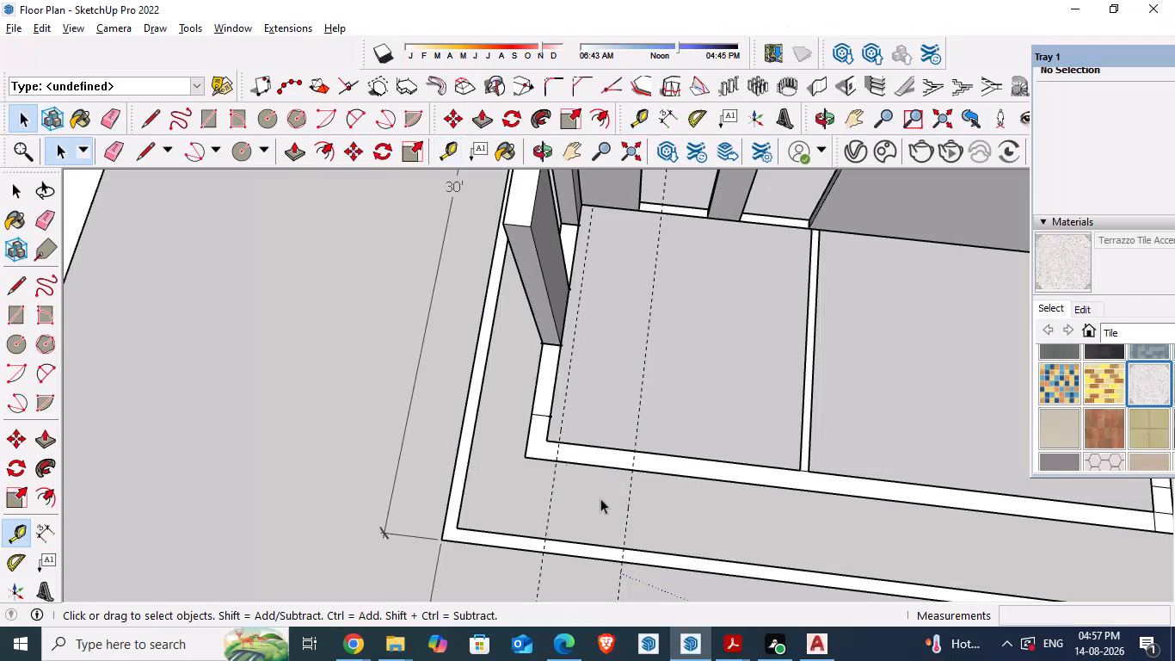
key("l")
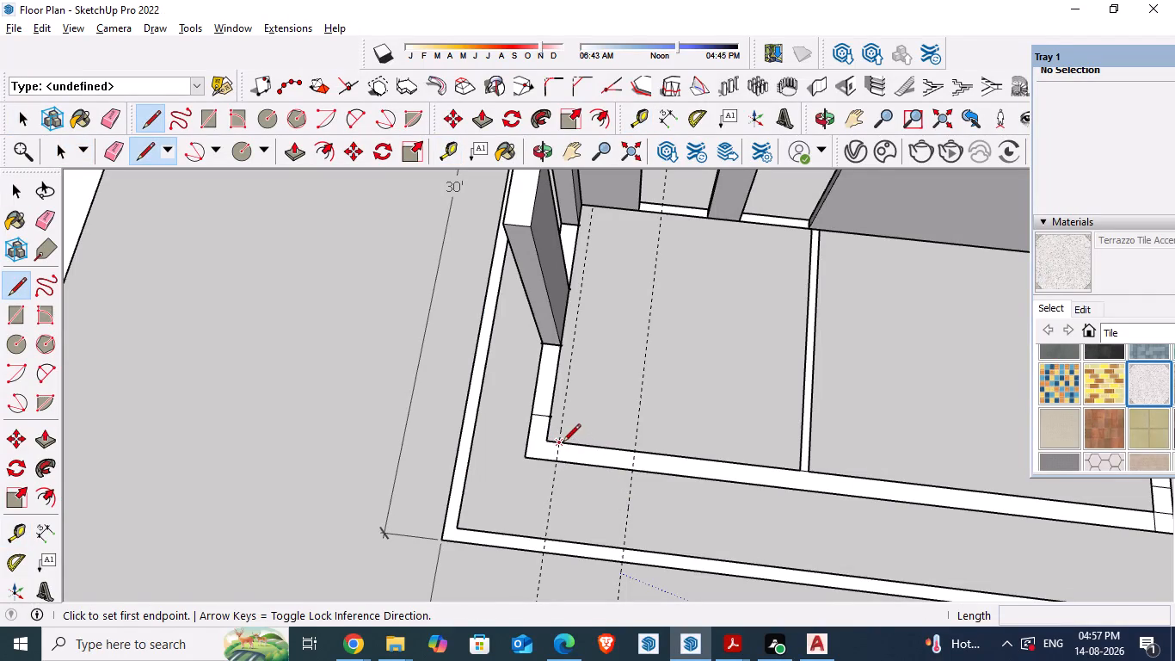
left_click(563, 443)
left_click(558, 457)
left_click(636, 449)
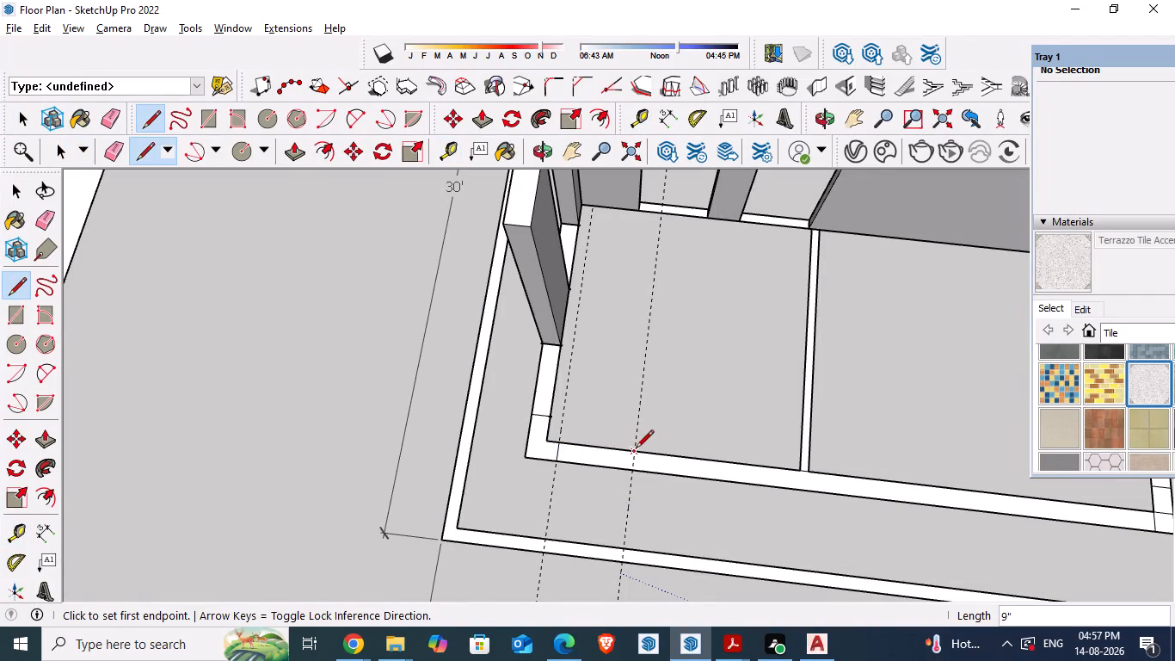
left_click(632, 465)
key("space")
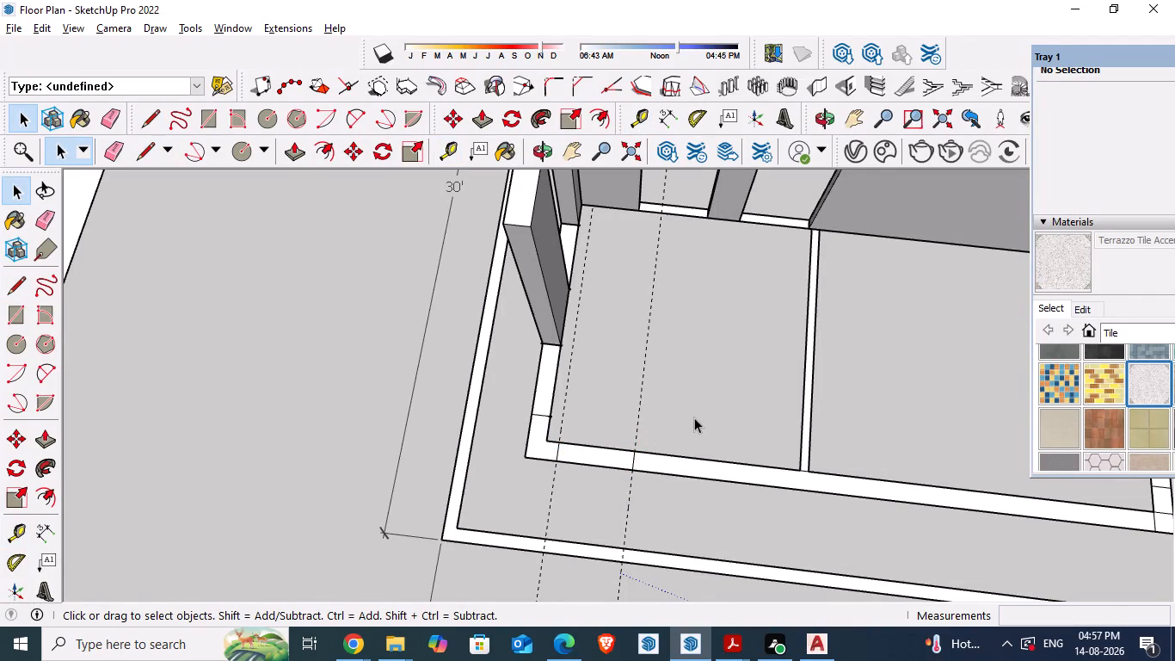
Save the floor plan model.
key("alt+Tab")
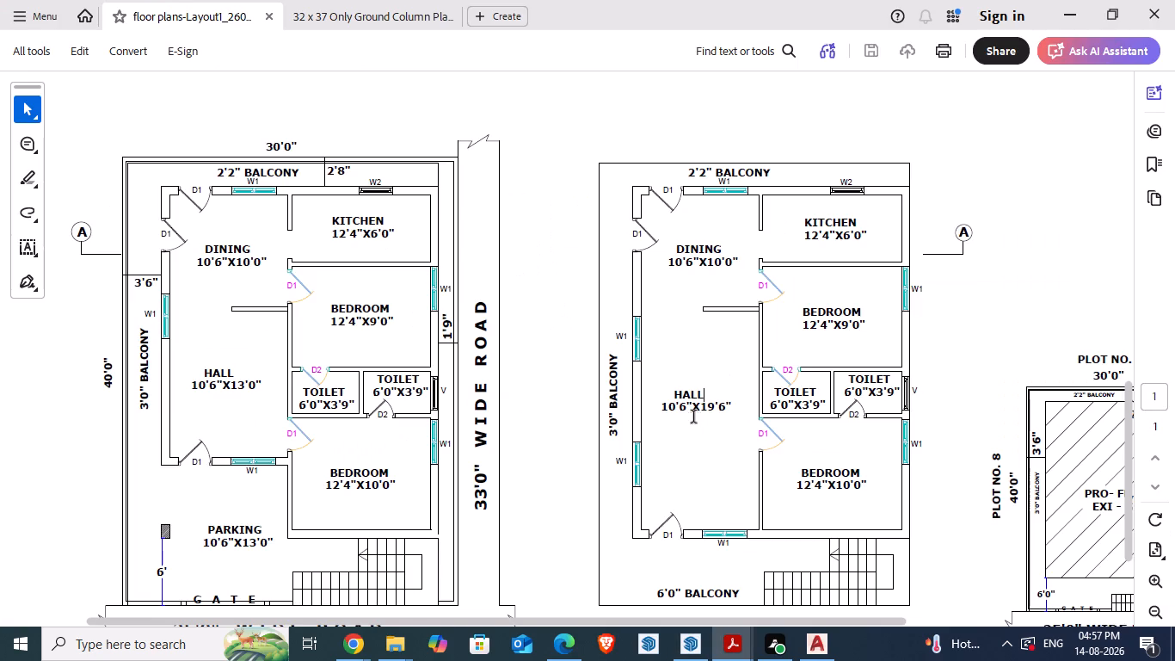
key("alt+Tab")
scroll(684, 386, "down", 3)
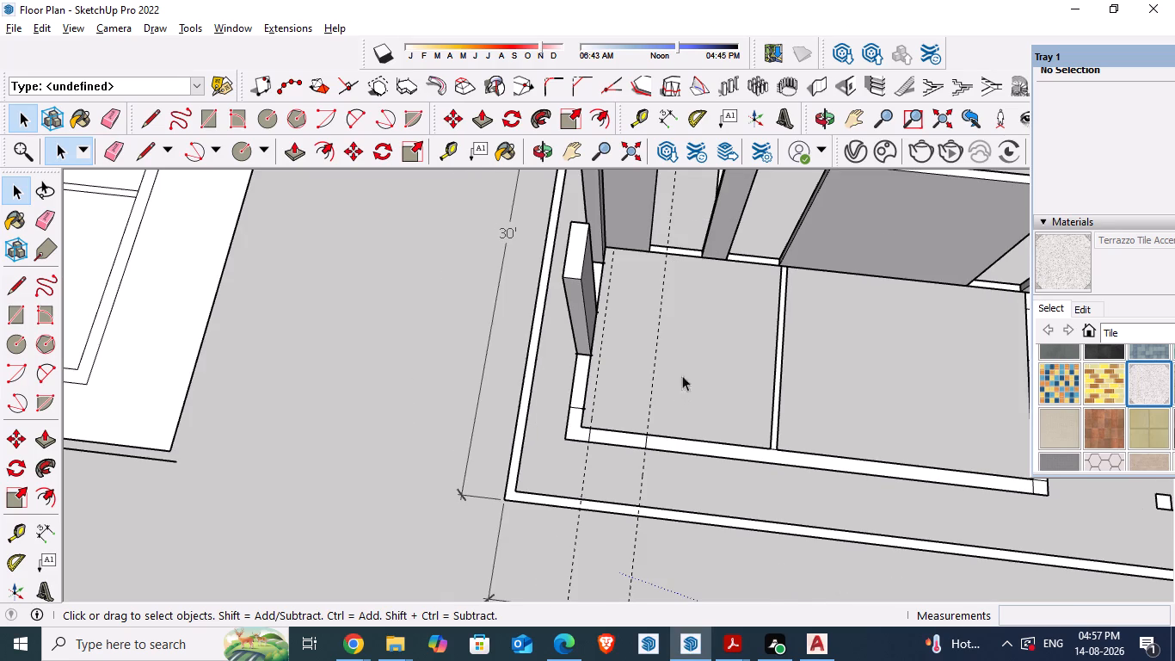
scroll(632, 349, "down", 4)
scroll(637, 421, "up", 5)
middle_click_drag(566, 426, 585, 429)
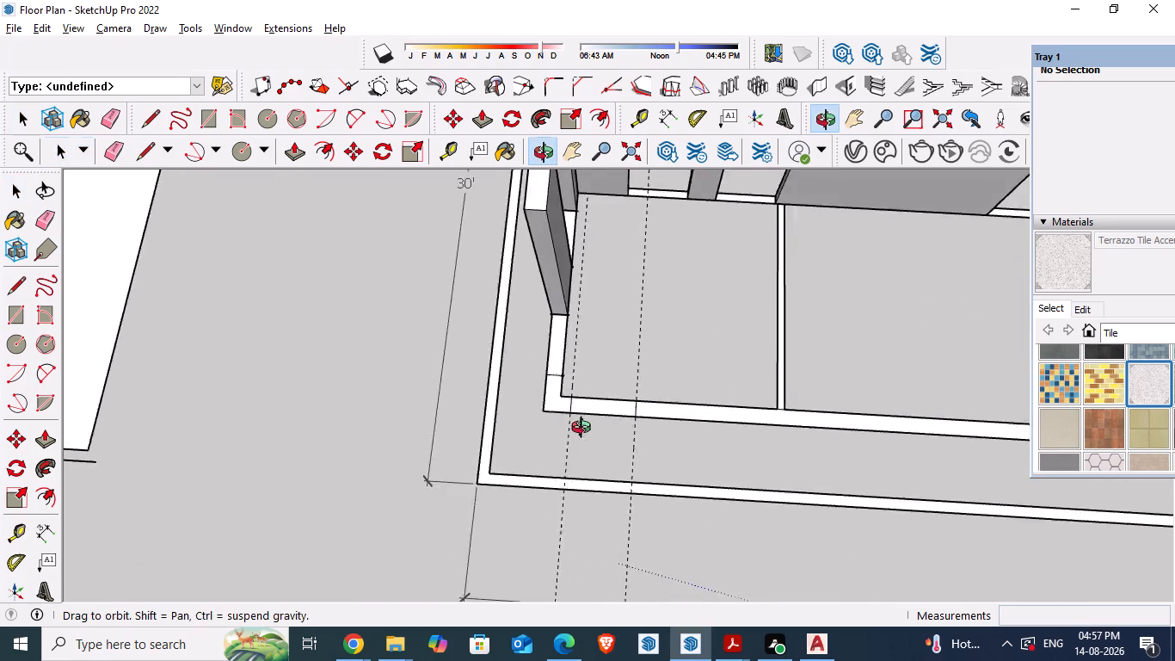
middle_click_drag(585, 429, 699, 427)
key("space")
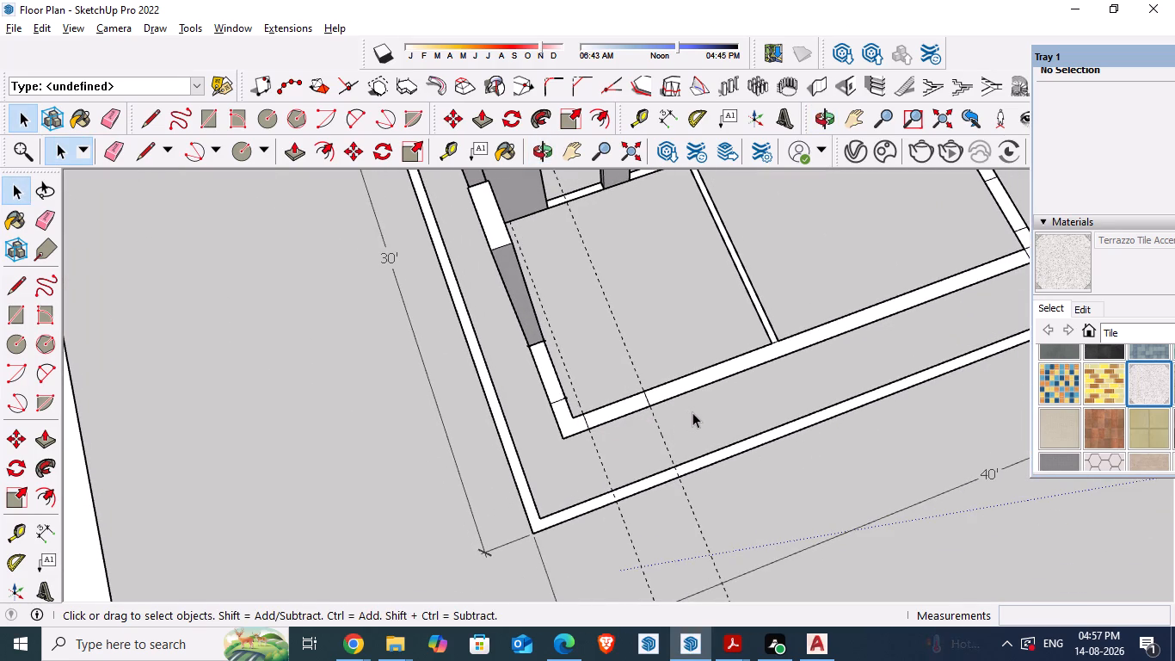
key("ctrl+s")
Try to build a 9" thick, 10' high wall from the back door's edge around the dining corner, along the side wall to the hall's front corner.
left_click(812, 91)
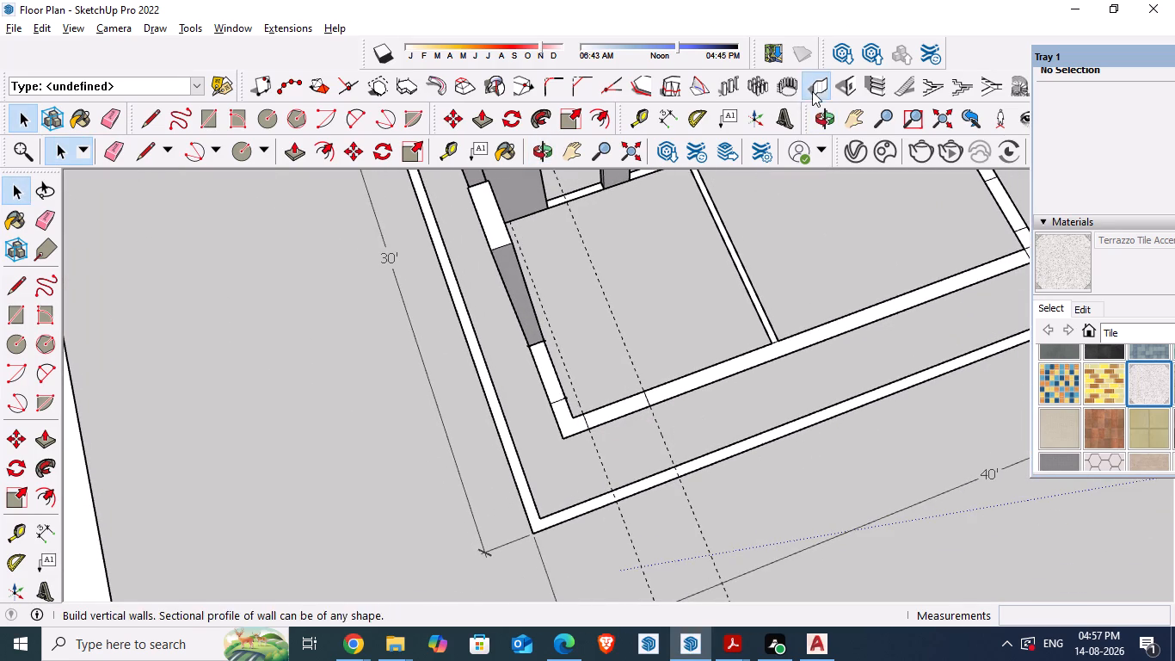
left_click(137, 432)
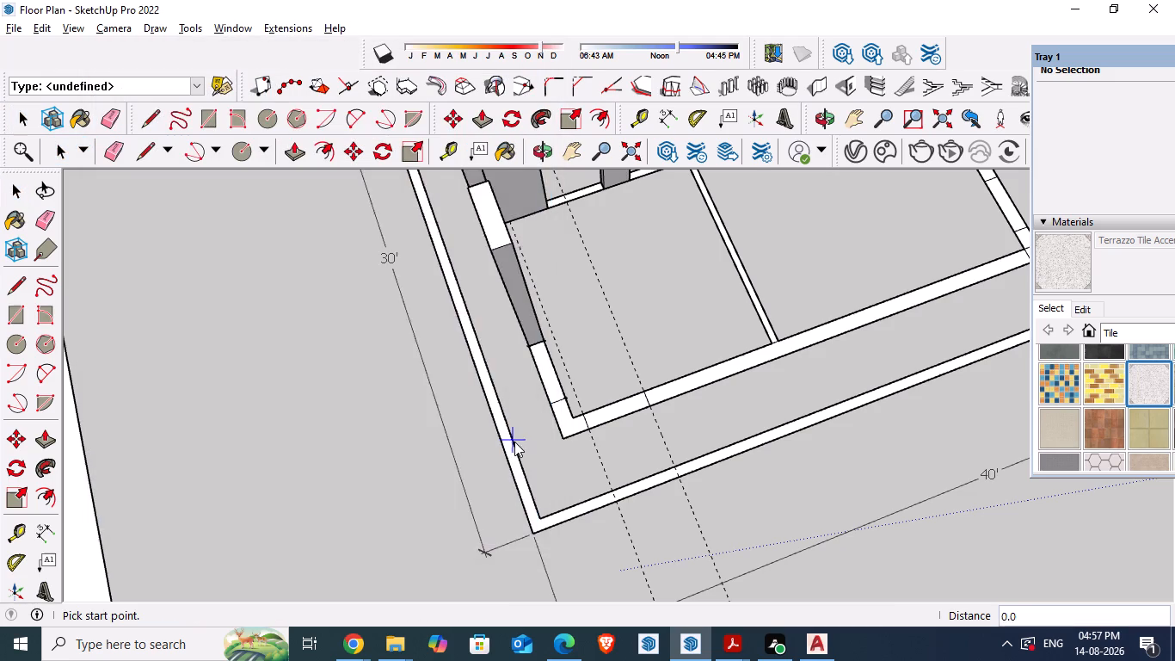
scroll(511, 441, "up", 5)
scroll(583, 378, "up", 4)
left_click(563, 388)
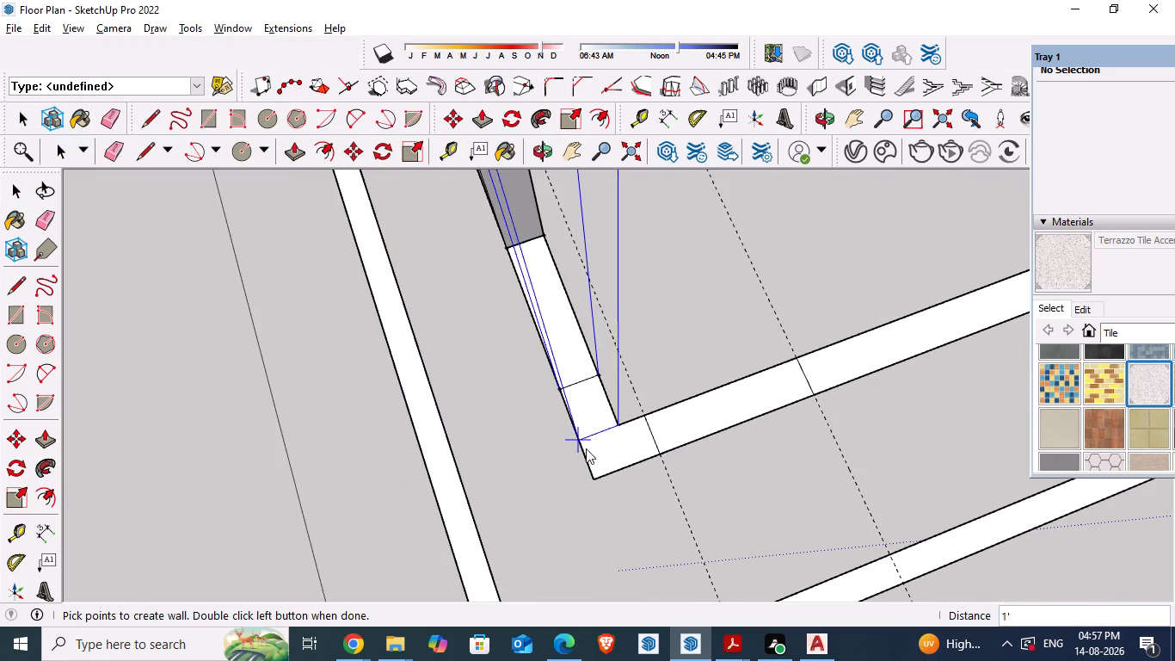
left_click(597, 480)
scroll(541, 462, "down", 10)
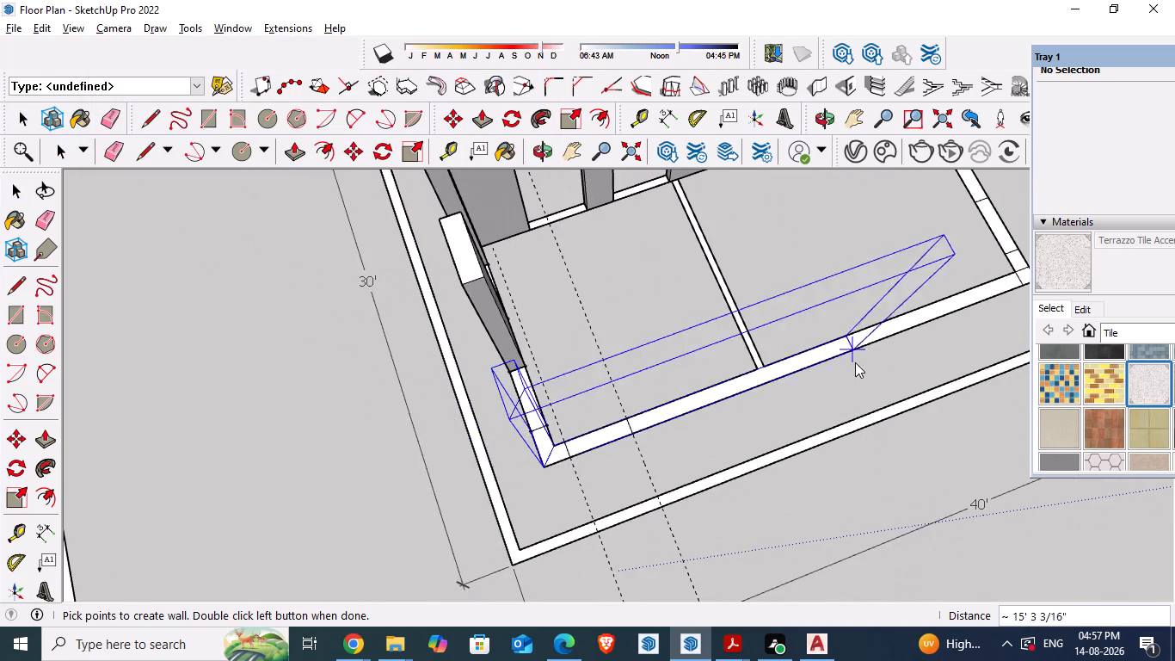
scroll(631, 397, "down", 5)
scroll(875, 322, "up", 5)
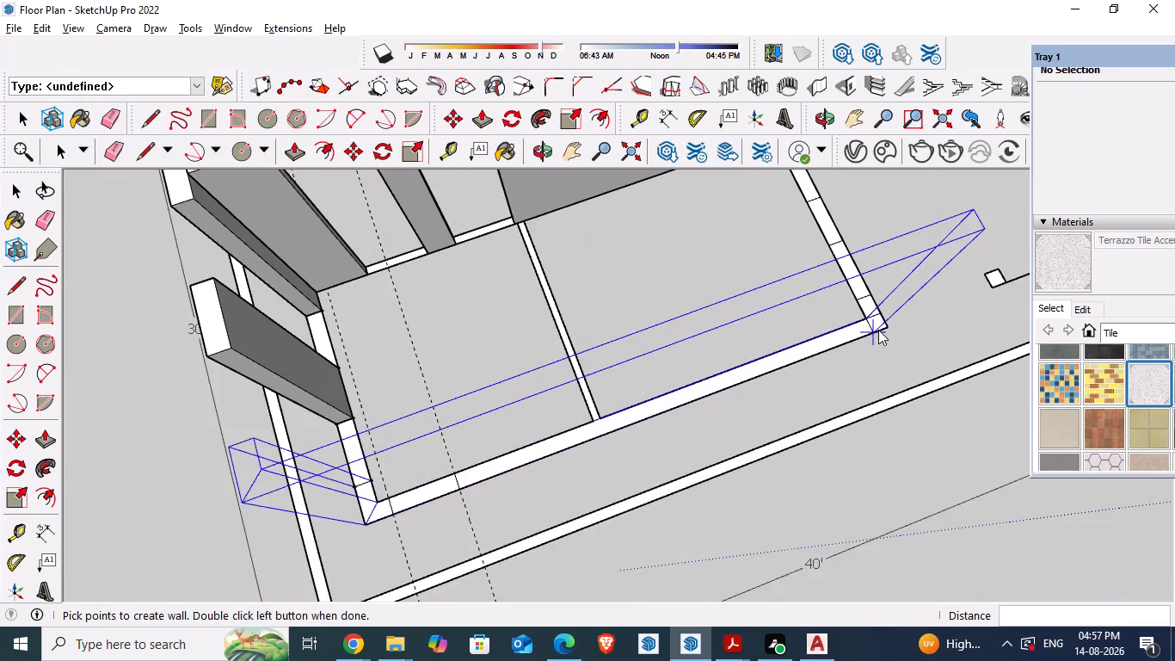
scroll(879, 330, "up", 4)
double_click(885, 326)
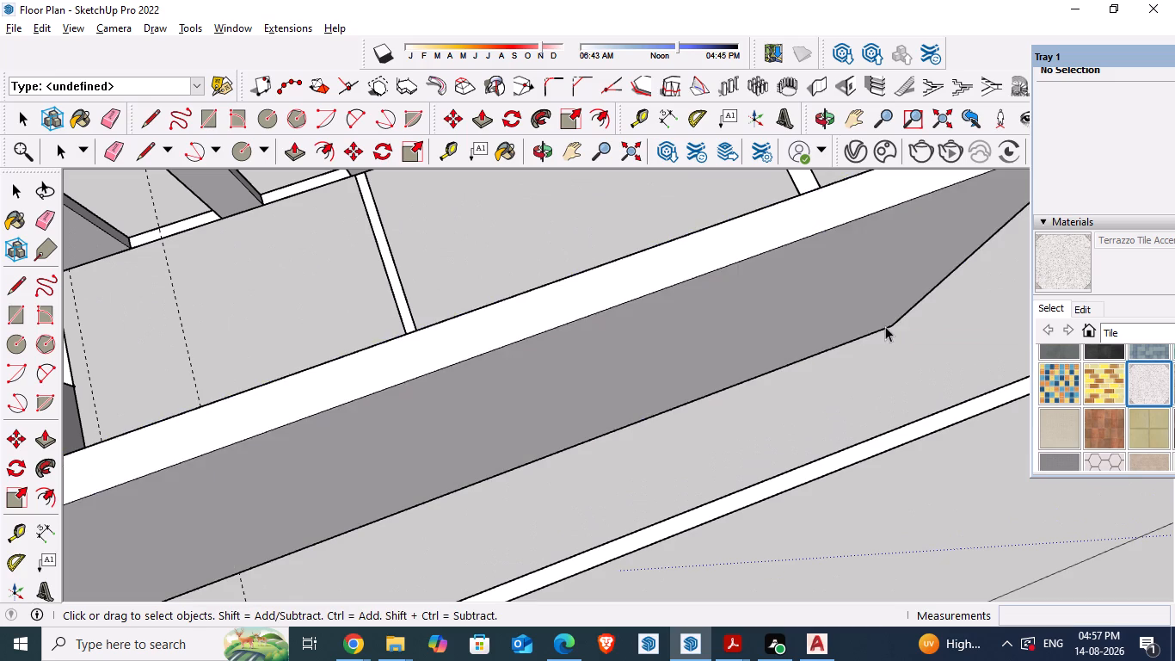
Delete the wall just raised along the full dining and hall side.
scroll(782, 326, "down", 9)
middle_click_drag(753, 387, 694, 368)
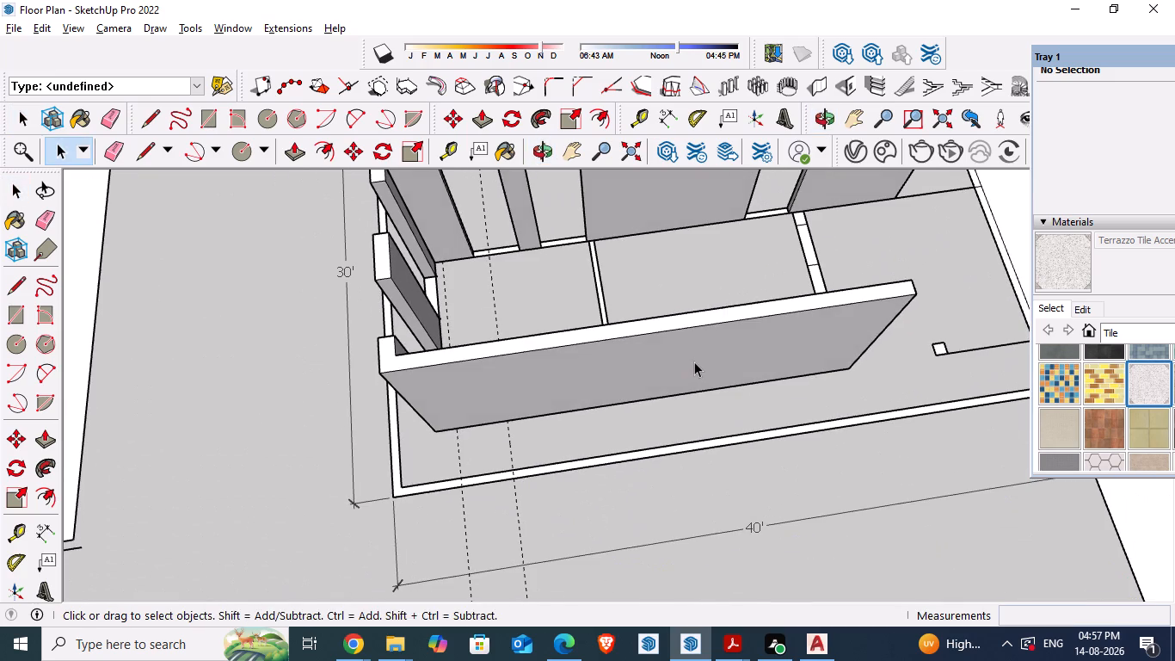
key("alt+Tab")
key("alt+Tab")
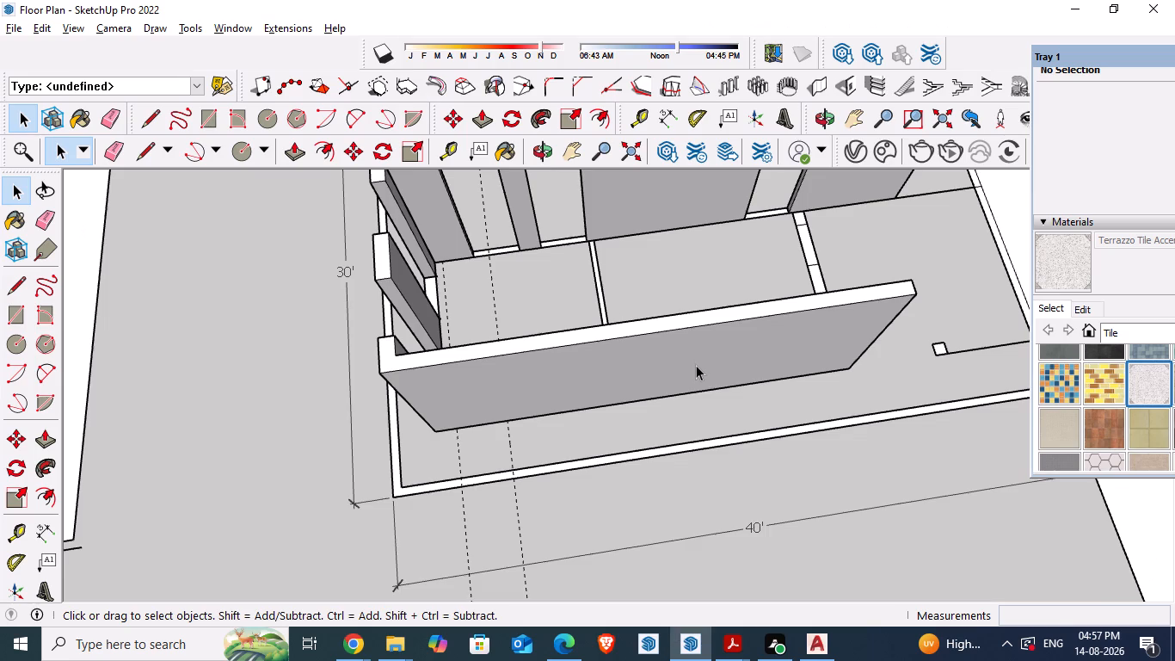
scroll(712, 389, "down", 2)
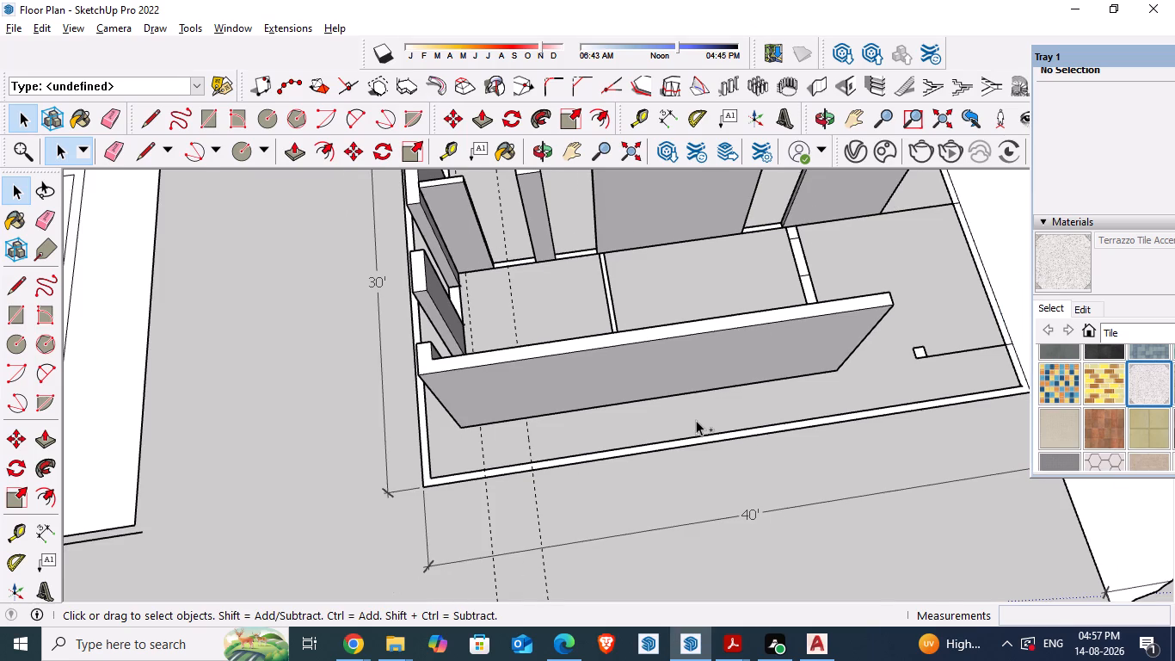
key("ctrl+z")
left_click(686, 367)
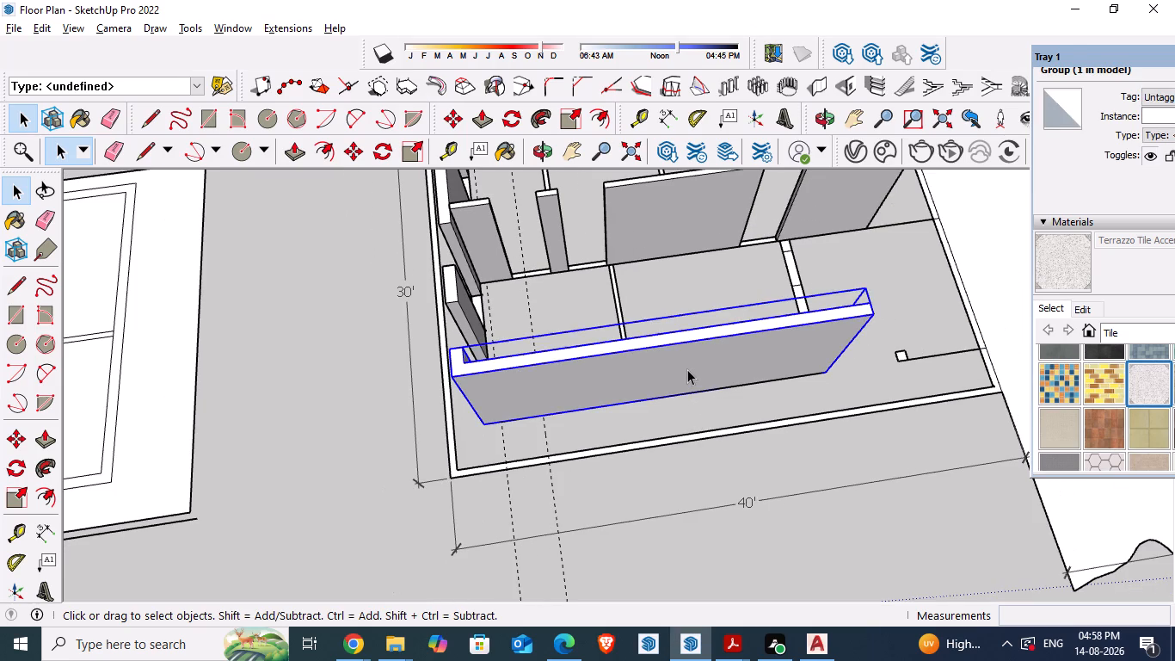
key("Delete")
Build a 9" thick, 10' high wall from the back door's edge around the dining corner to the near edge of the side door.
scroll(551, 421, "up", 7)
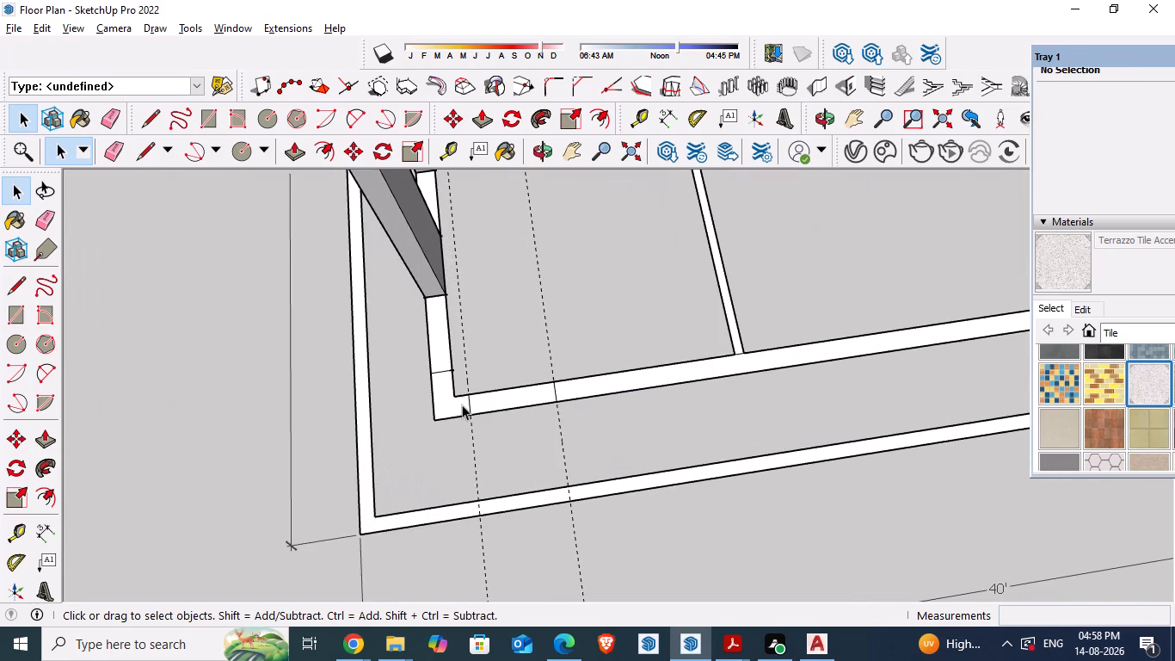
left_click(817, 78)
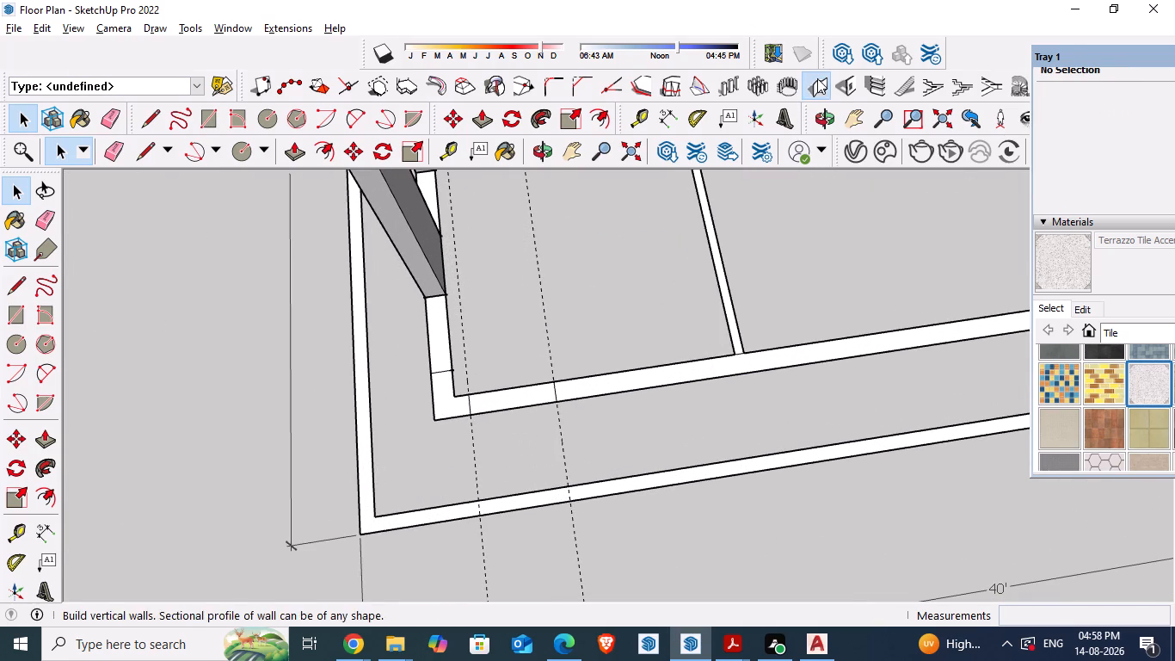
left_click(125, 428)
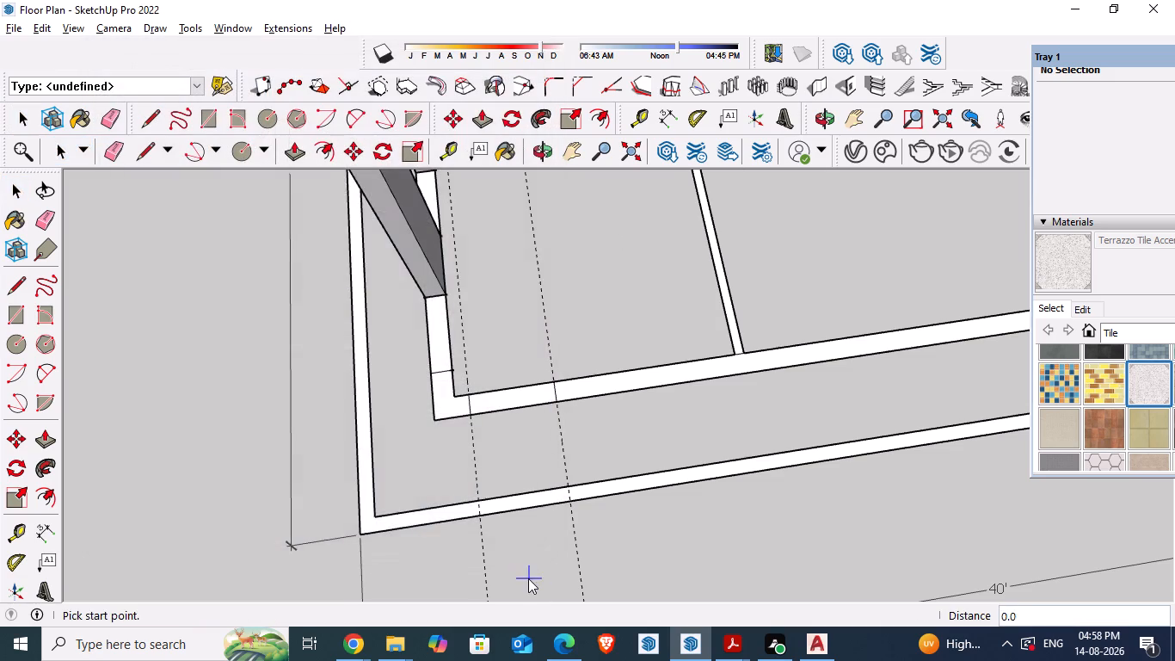
middle_click_drag(528, 578, 715, 485)
scroll(496, 468, "up", 6)
left_click(430, 461)
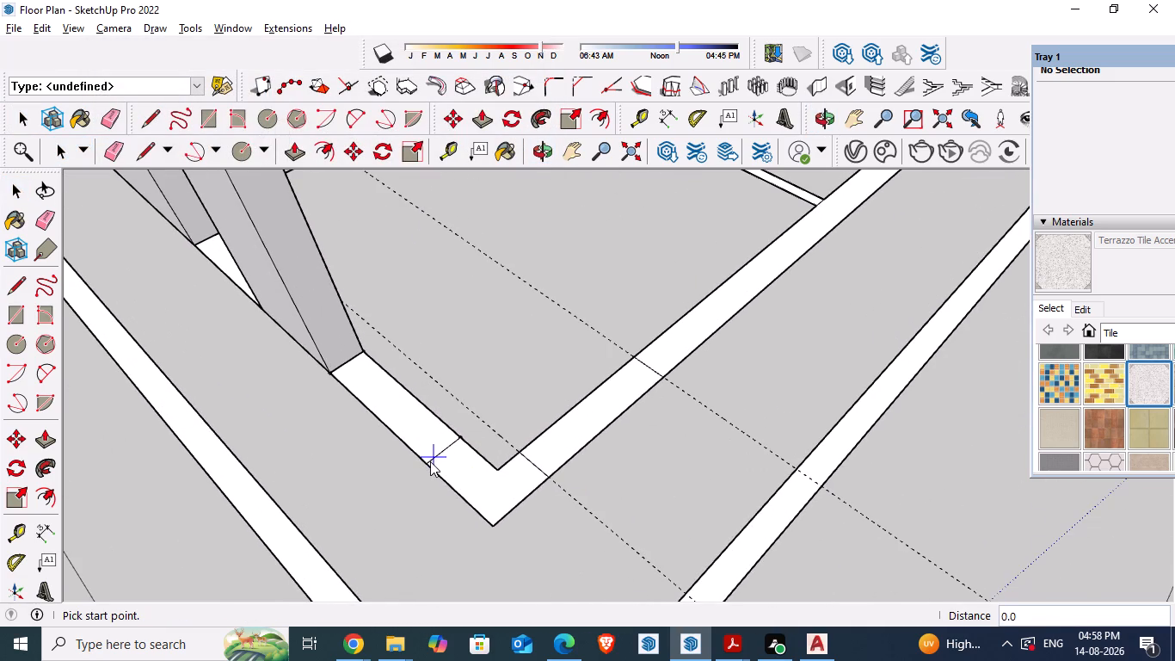
left_click(500, 522)
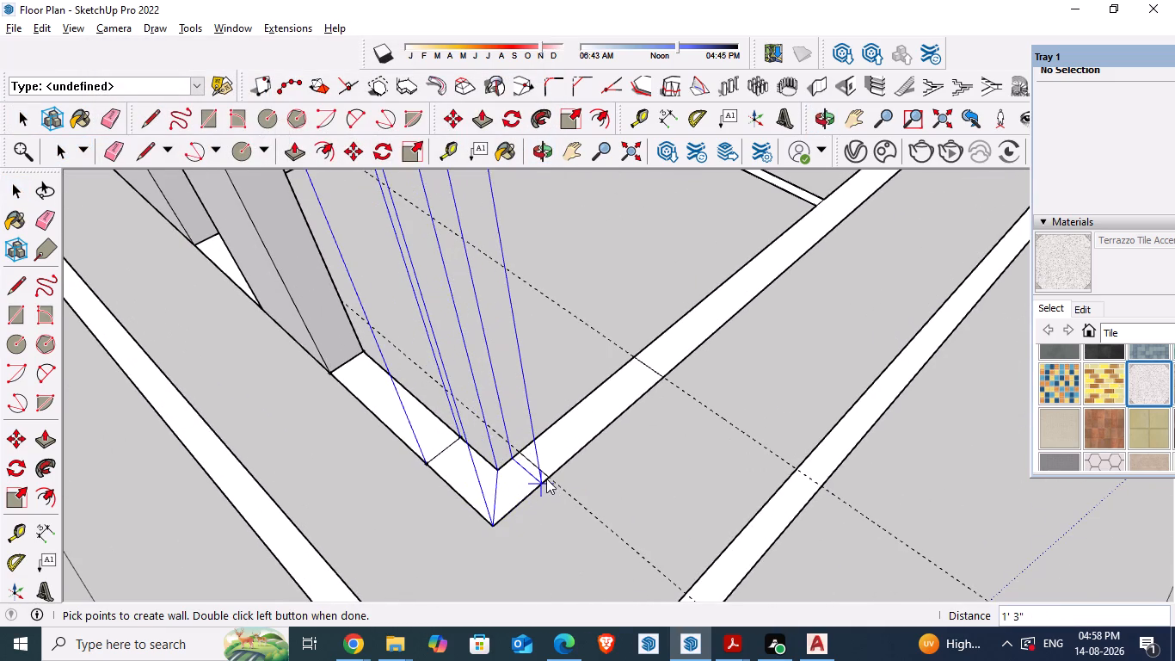
double_click(546, 479)
Build a 9" thick, 10' high wall from the side door's far edge around the hall's front corner to the near edge of the front door.
scroll(504, 481, "down", 5)
middle_click_drag(598, 481, 409, 510)
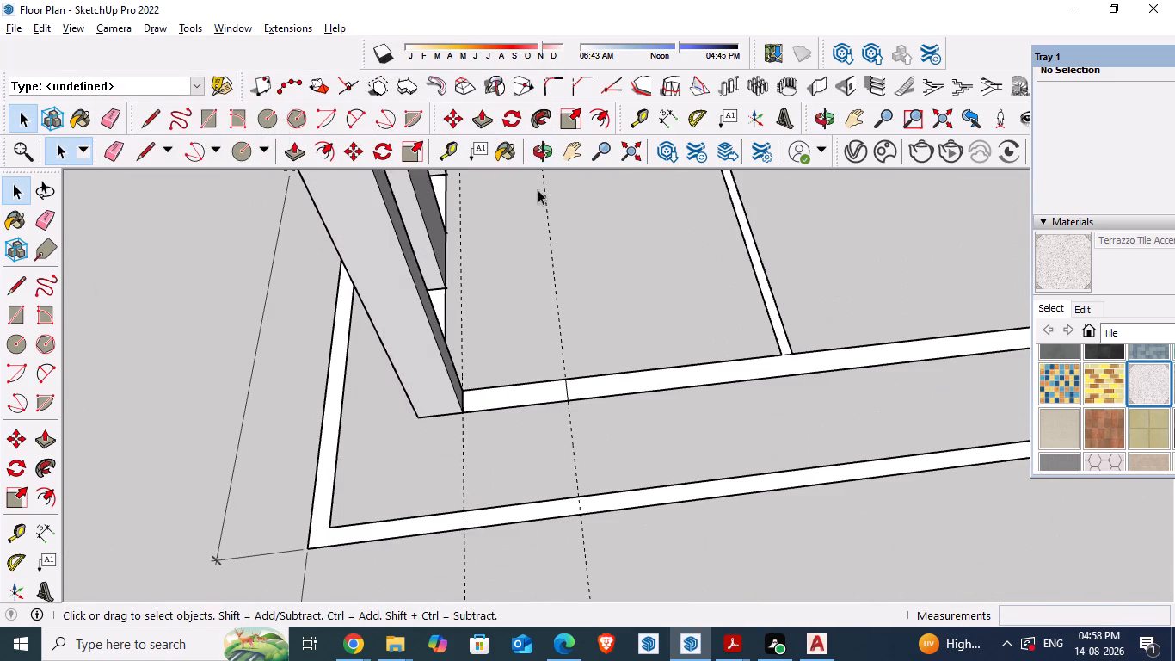
left_click(820, 82)
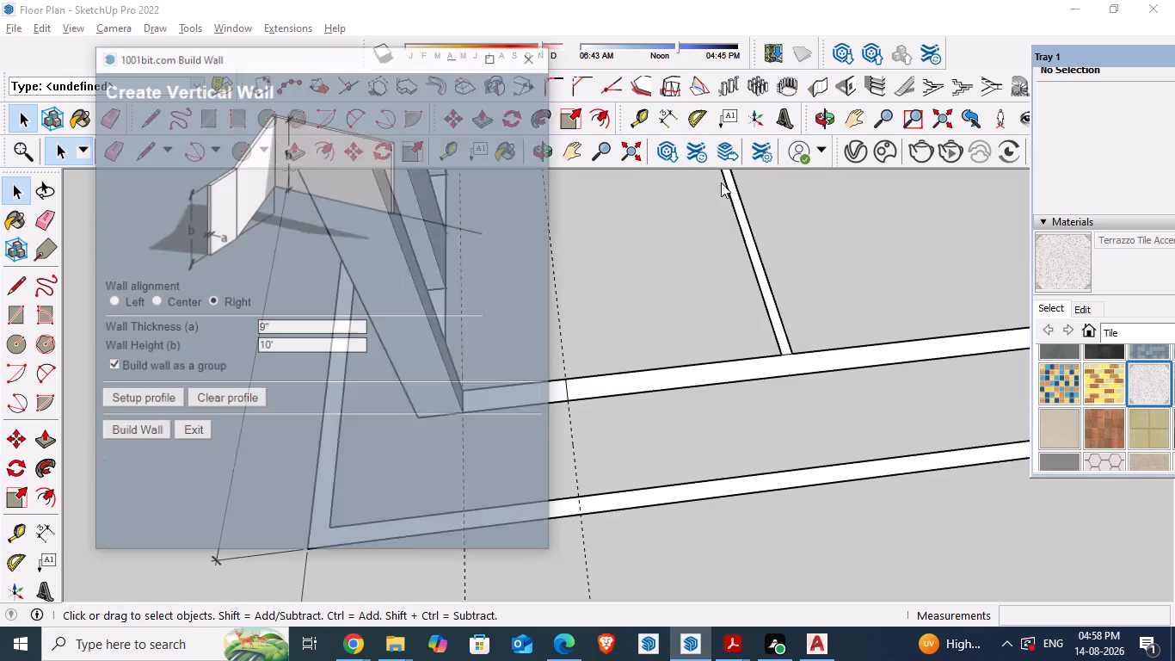
left_click(140, 430)
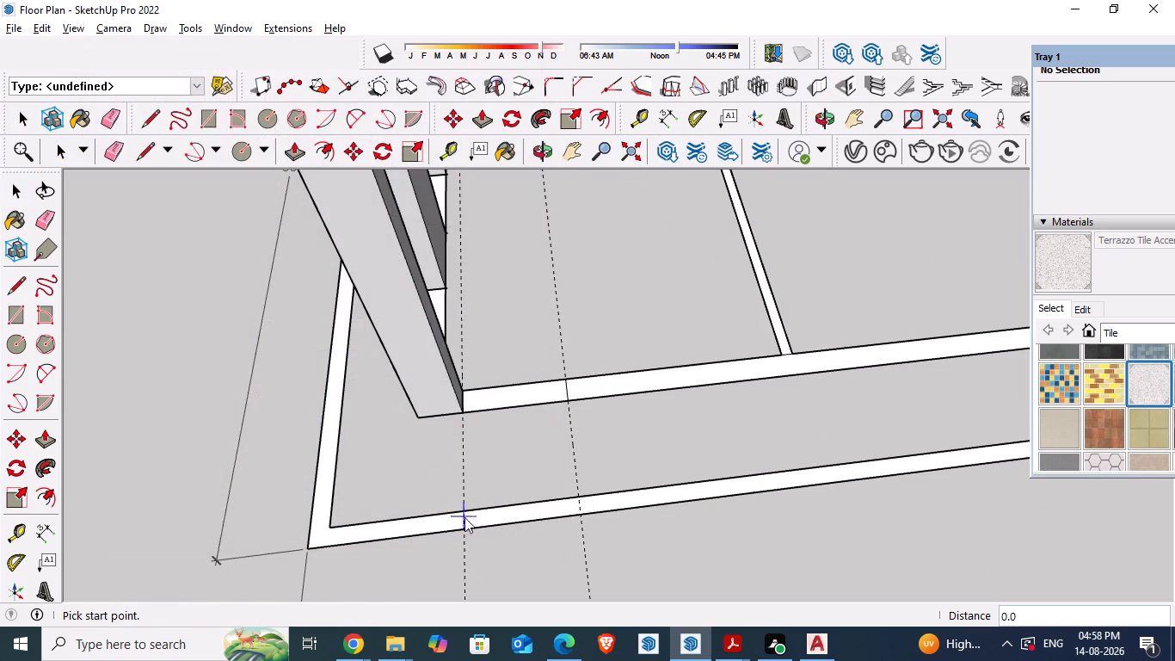
left_click(567, 396)
scroll(270, 447, "down", 5)
scroll(918, 337, "up", 5)
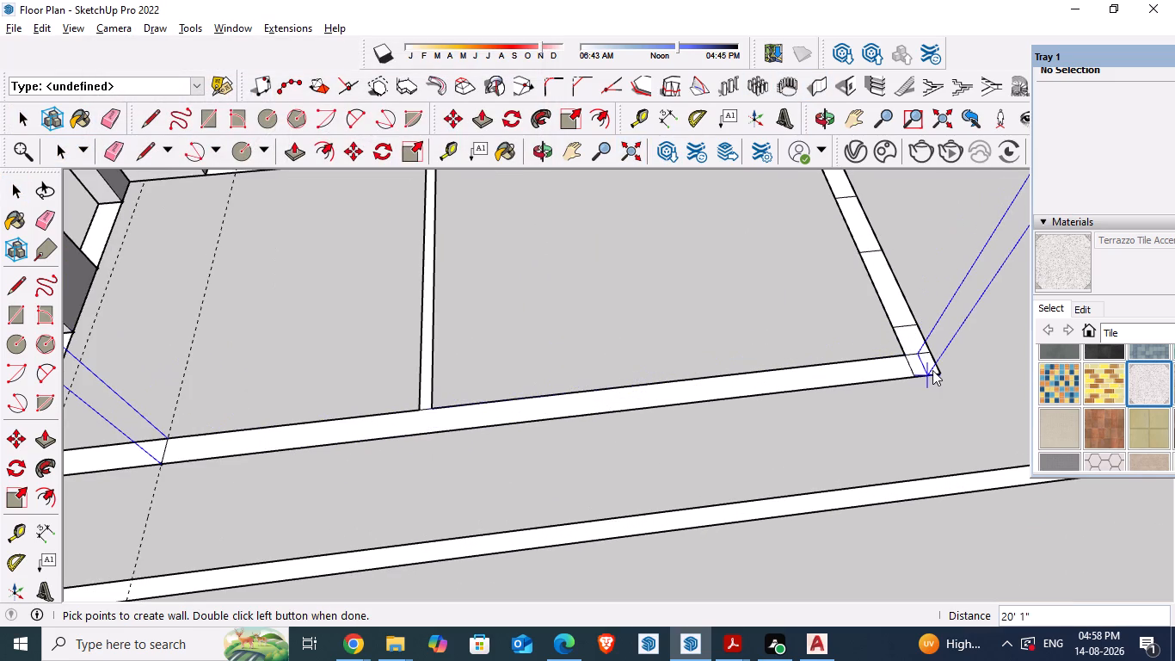
left_click(932, 370)
scroll(928, 374, "down", 3)
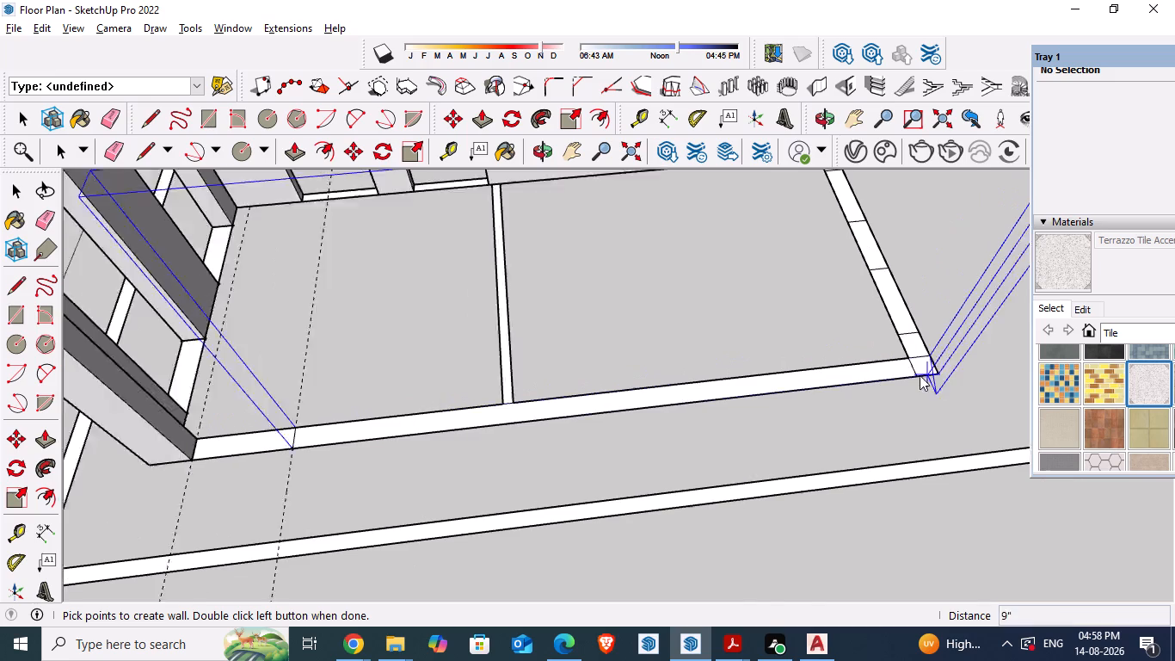
scroll(920, 375, "down", 2)
middle_click_drag(935, 376, 564, 361)
scroll(544, 327, "down", 8)
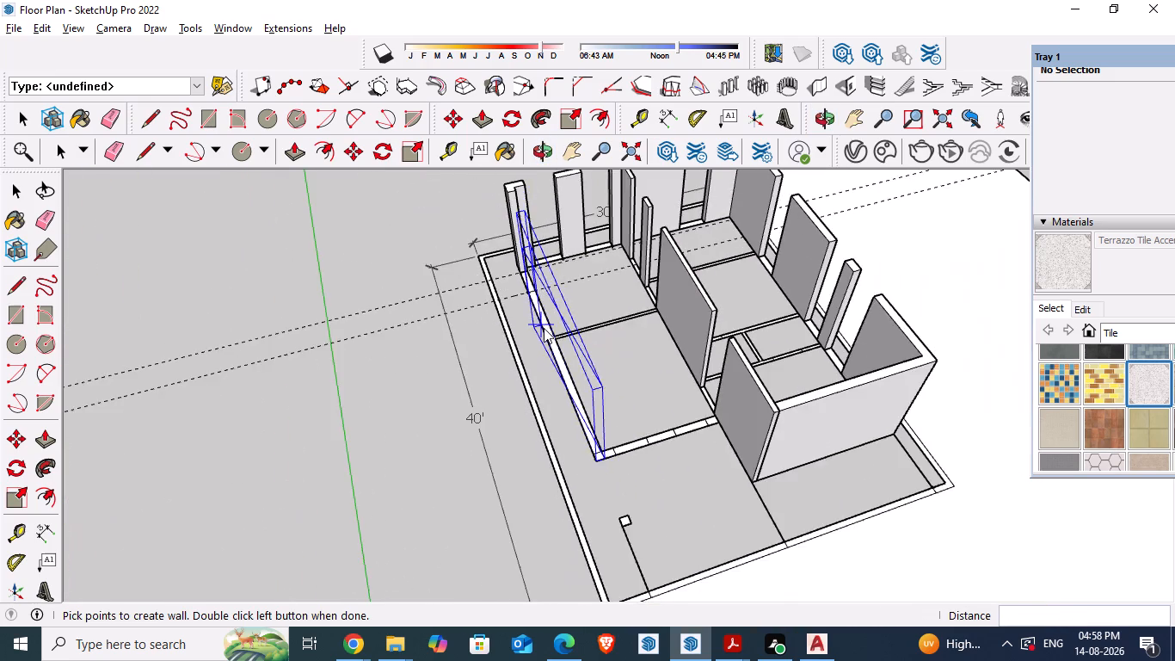
scroll(667, 429, "up", 6)
scroll(600, 451, "up", 11)
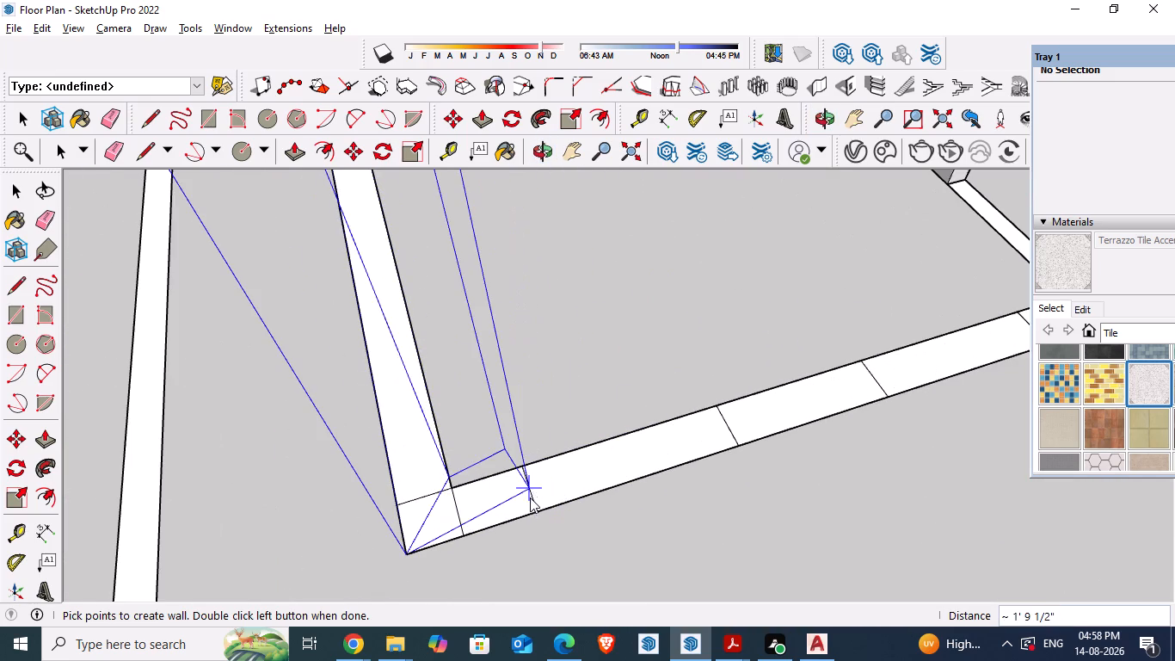
double_click(530, 505)
Build a 9" thick, 10' high wall segment between the front door and window openings in the hall's front wall.
scroll(481, 507, "down", 5)
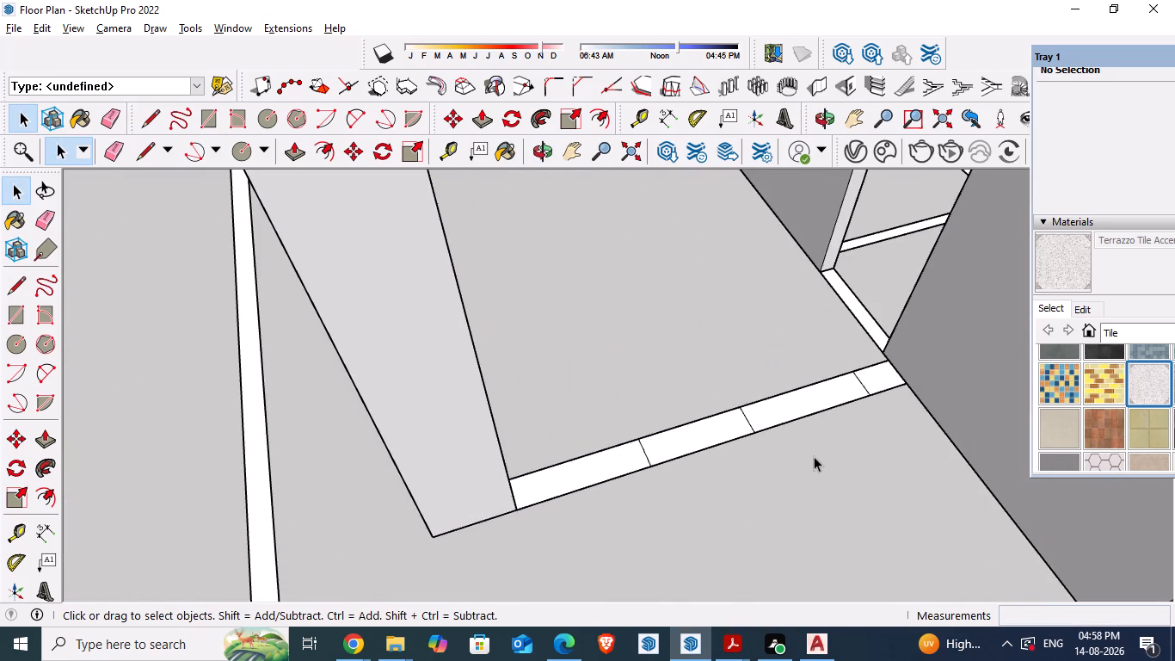
scroll(813, 456, "up", 4)
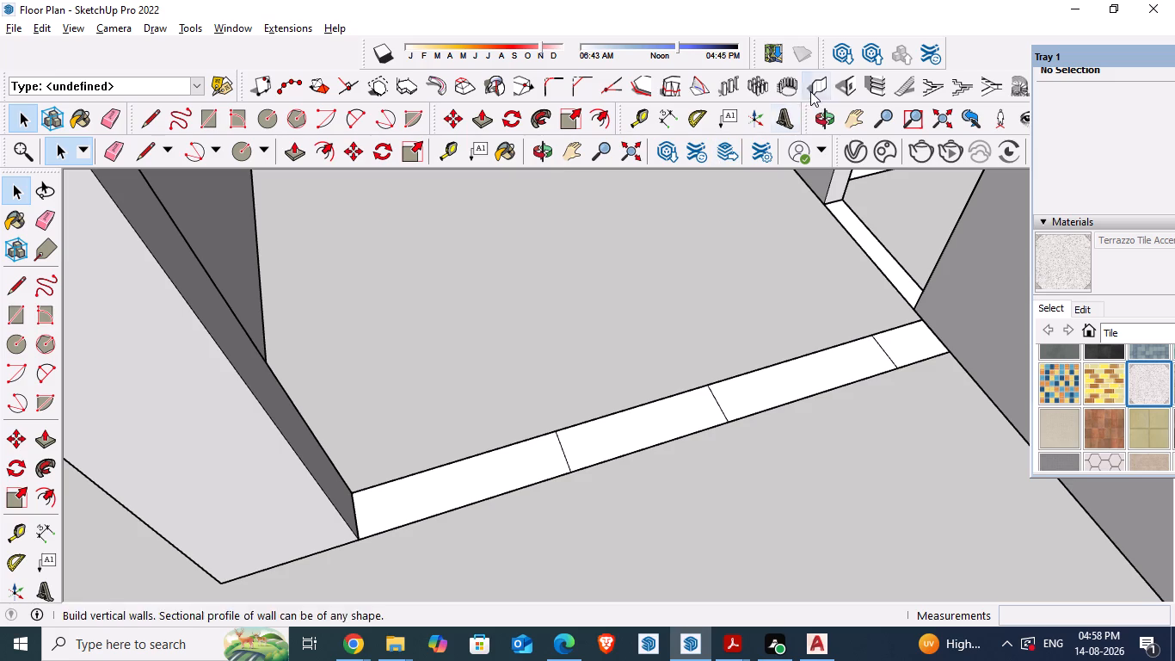
left_click(810, 91)
left_click(124, 435)
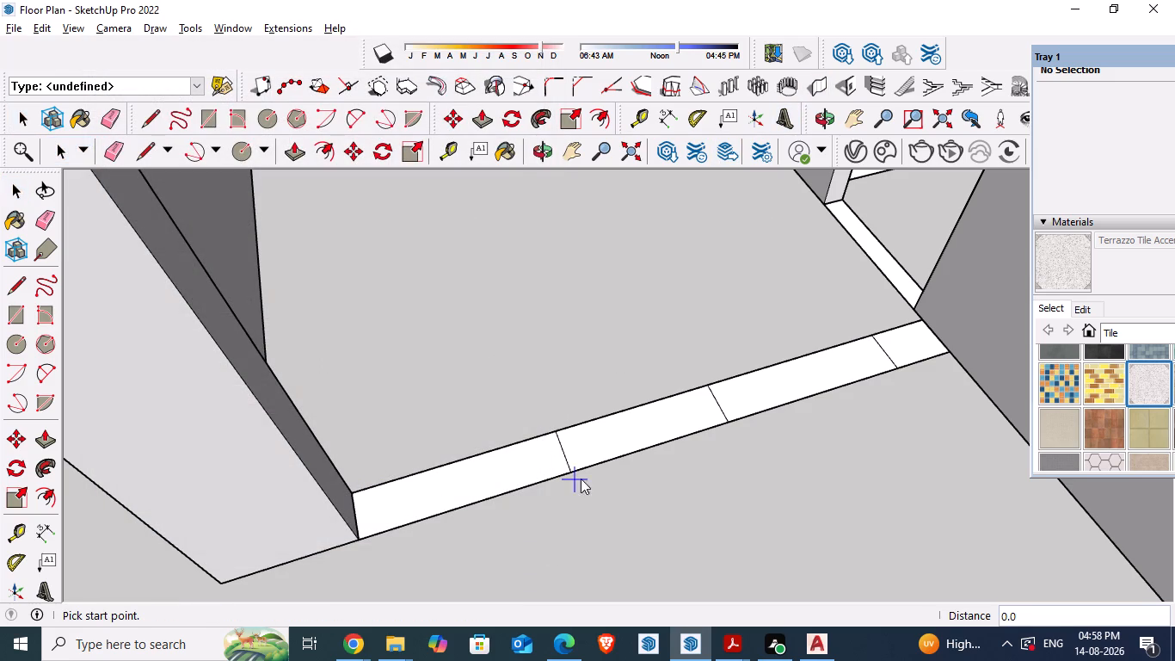
double_click(570, 468)
double_click(723, 418)
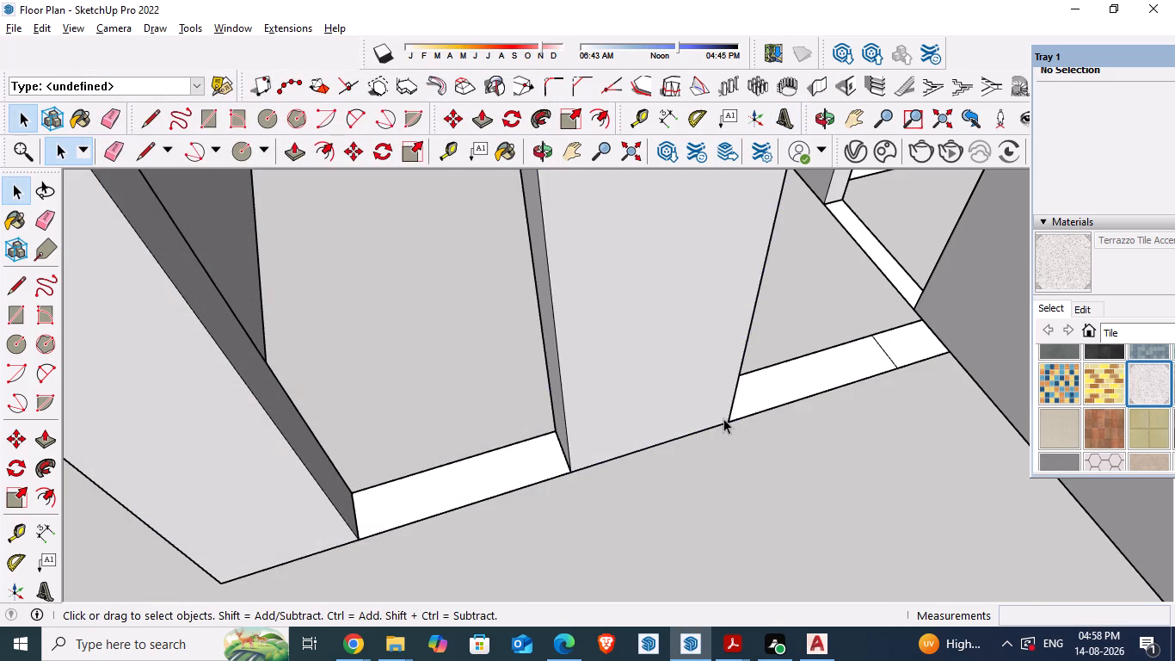
scroll(477, 463, "down", 5)
scroll(807, 400, "up", 5)
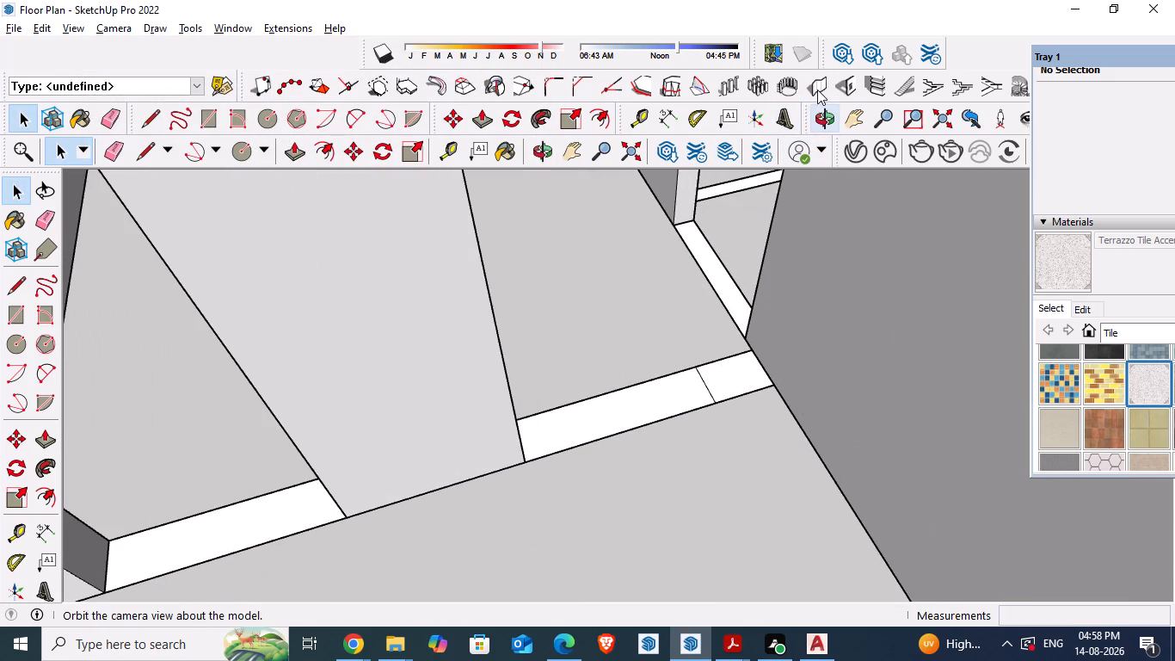
Build a 9" thick, 10' high wall segment in the hall's front wall from the window opening's far edge to the bedroom wall.
left_click(817, 90)
left_click(145, 434)
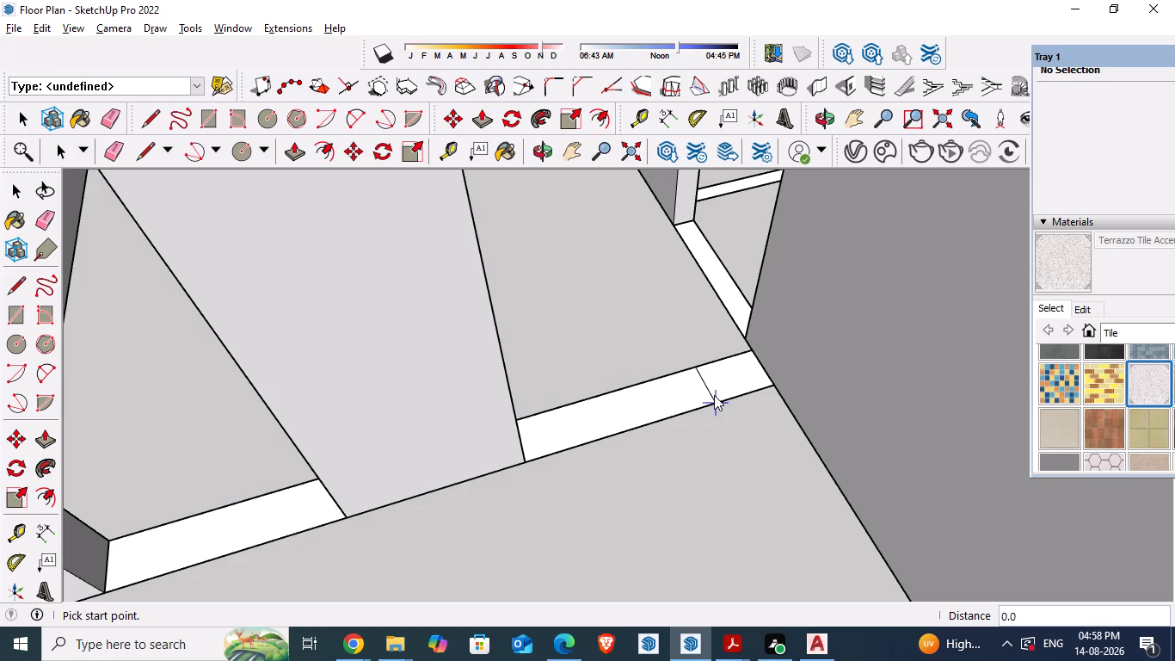
left_click(715, 398)
double_click(774, 385)
scroll(606, 461, "down", 4)
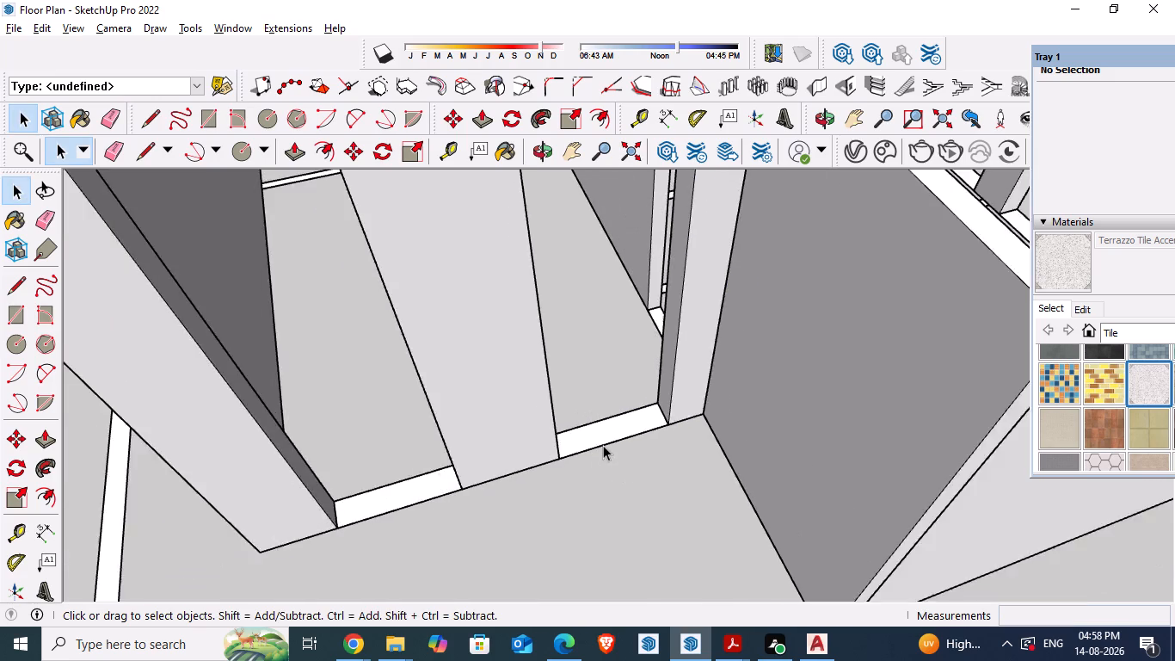
Compare the raised dining and hall exterior walls with the openings shown in the reference floor plan PDF.
scroll(603, 445, "down", 8)
middle_click_drag(609, 456, 618, 518)
key("alt+Tab")
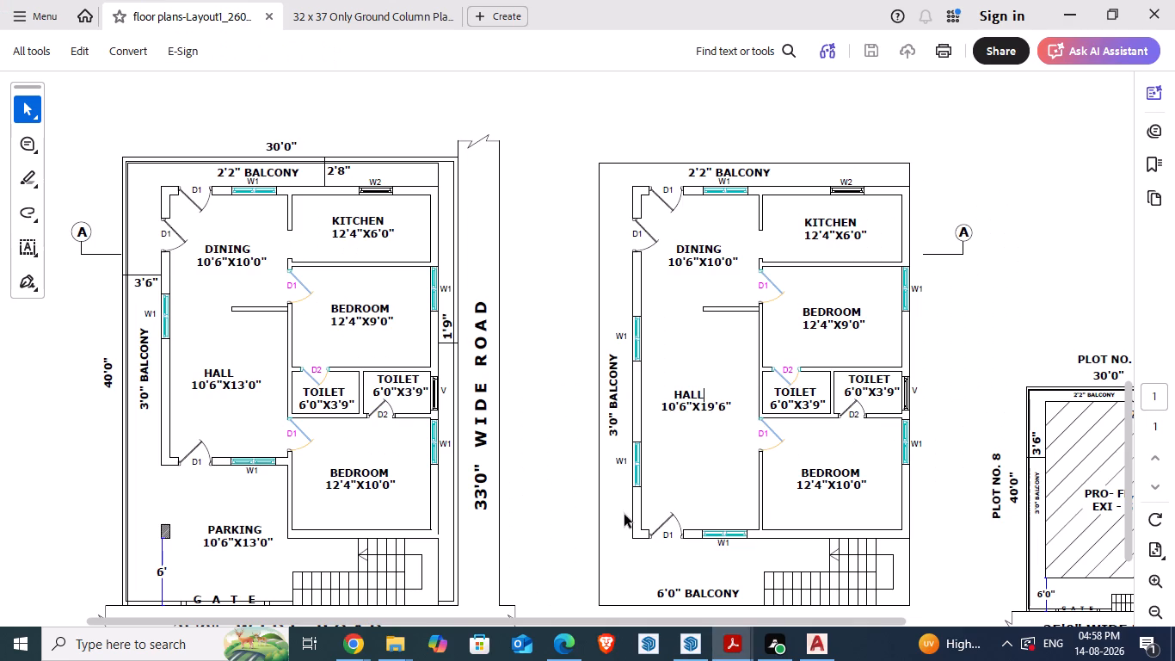
key("alt+Tab")
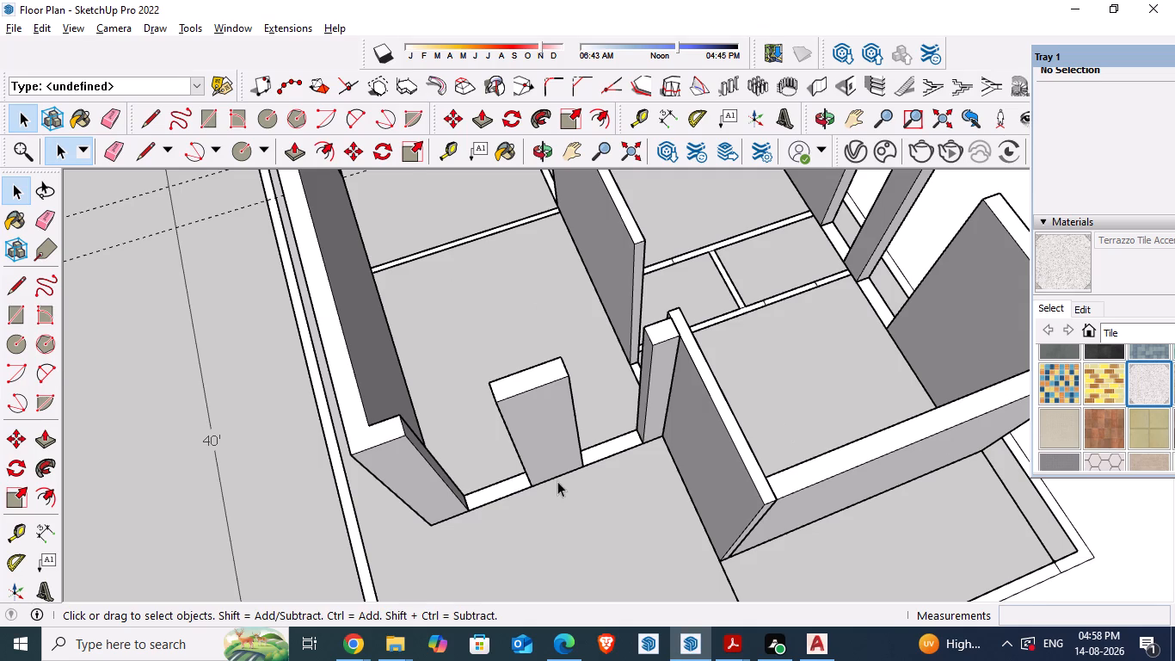
scroll(561, 476, "down", 5)
middle_click_drag(596, 478, 926, 381)
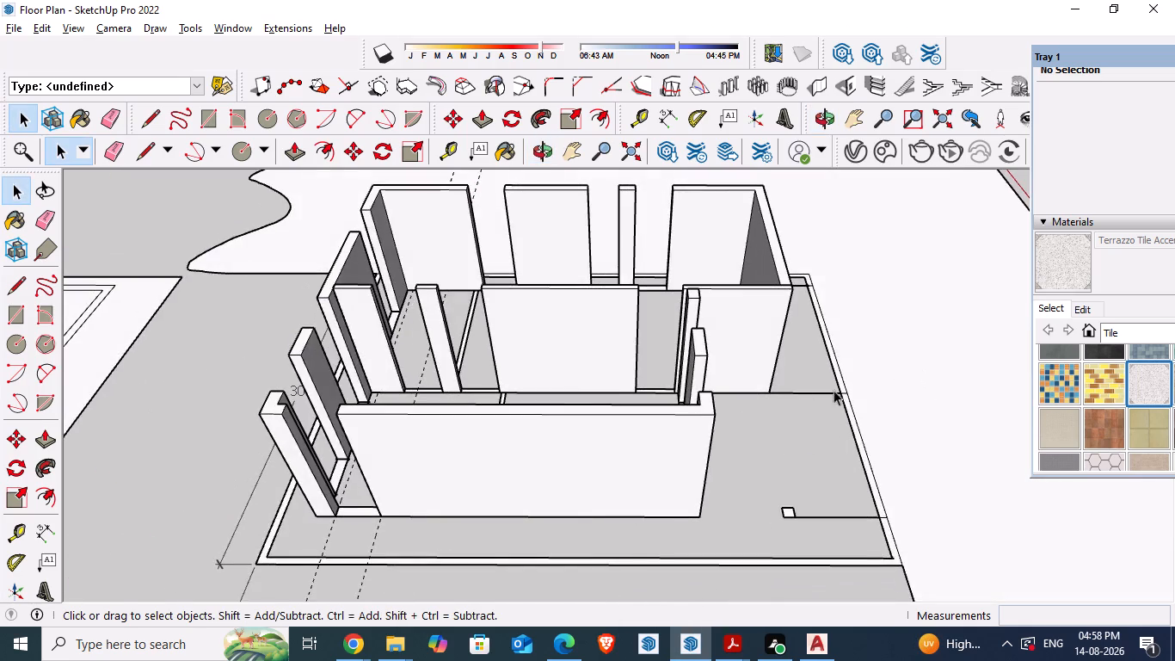
scroll(793, 394, "down", 3)
middle_click_drag(469, 489, 457, 600)
scroll(534, 534, "up", 4)
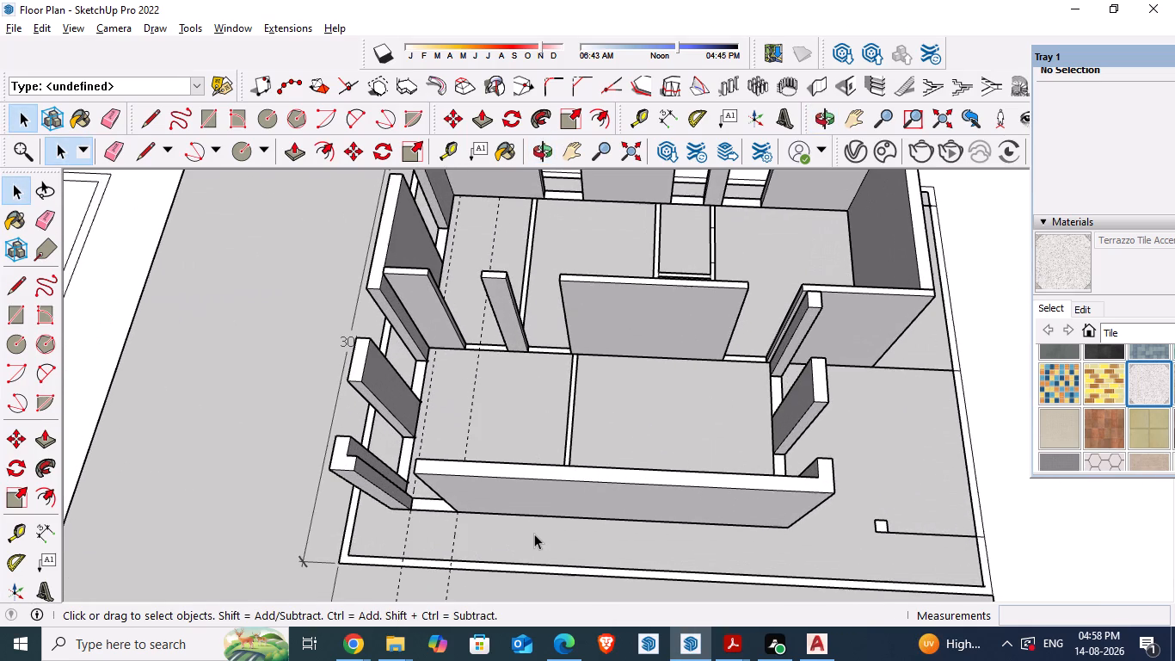
key("alt+Tab")
key("alt+Tab")
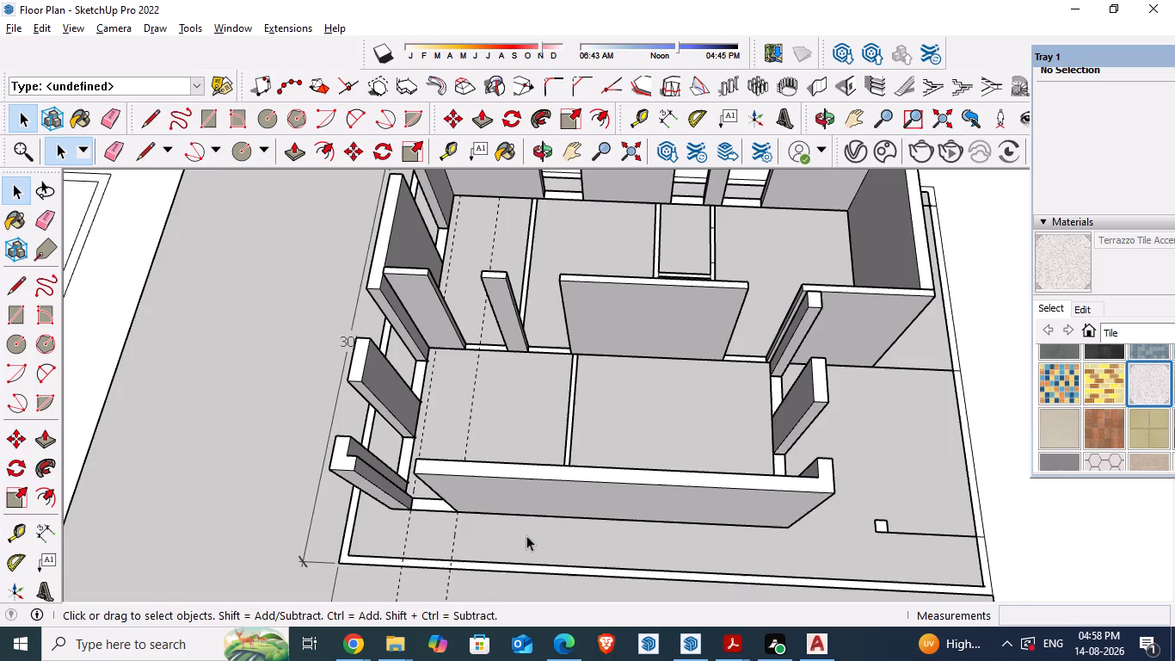
key("alt+Tab")
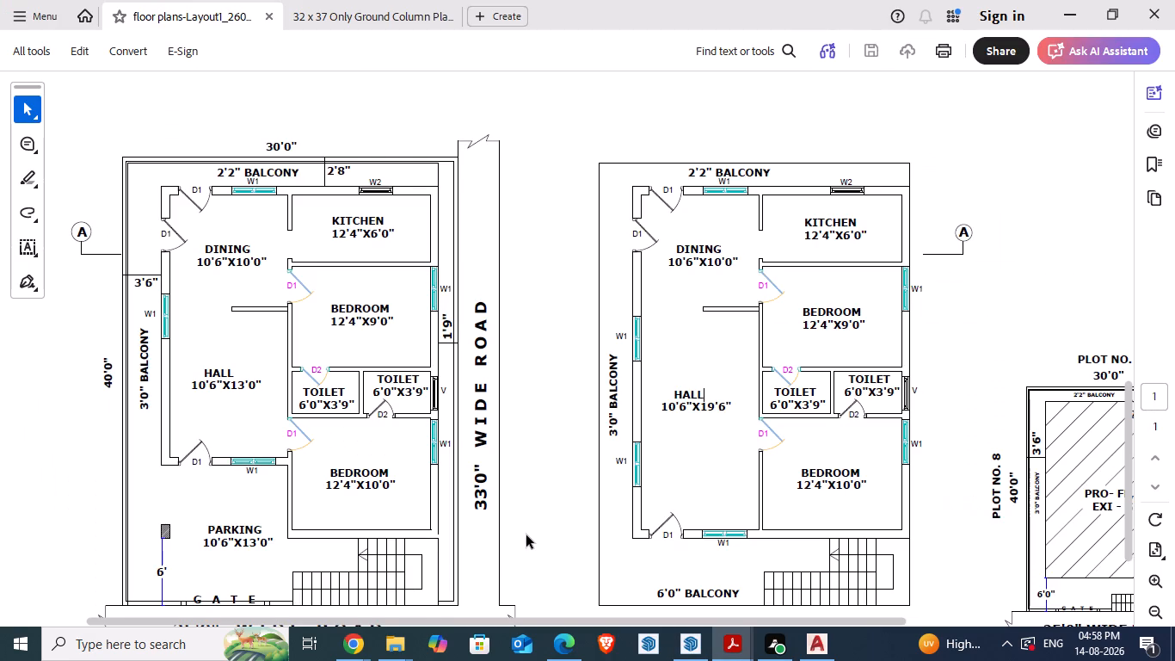
key("alt+Tab")
Delete the long side wall that runs from the side door around the hall's front corner to the front door.
left_click(565, 491)
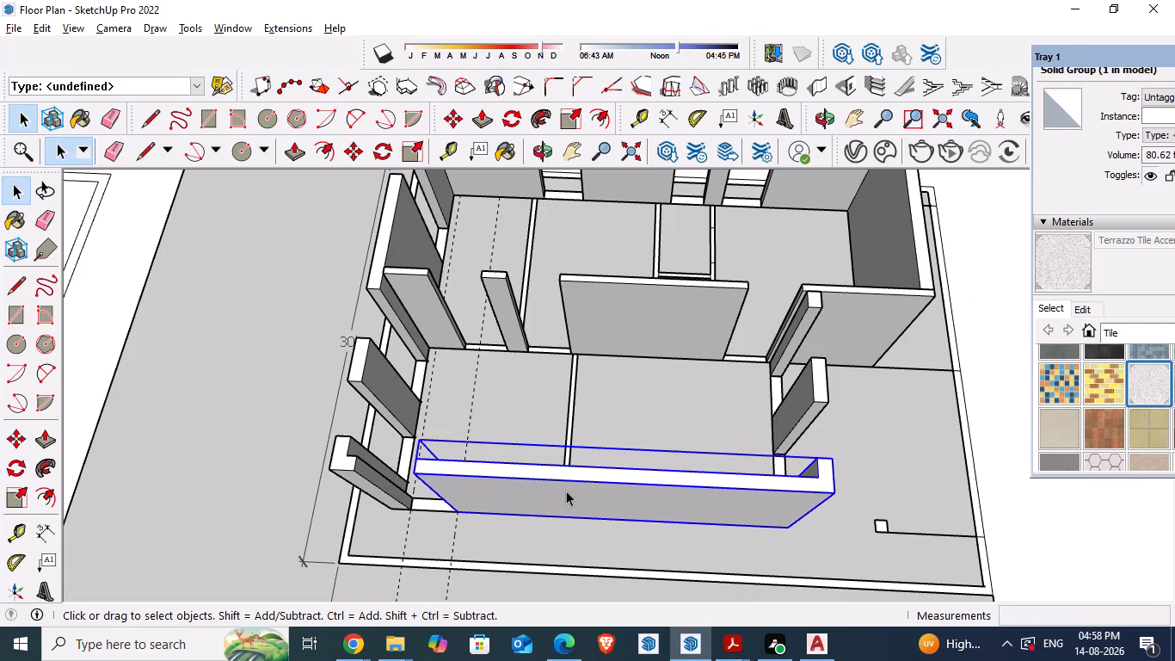
key("Delete")
Checking the reference plan, place guides across the side wall 1' past the side door's far edge and 3' beyond that.
scroll(508, 515, "up", 4)
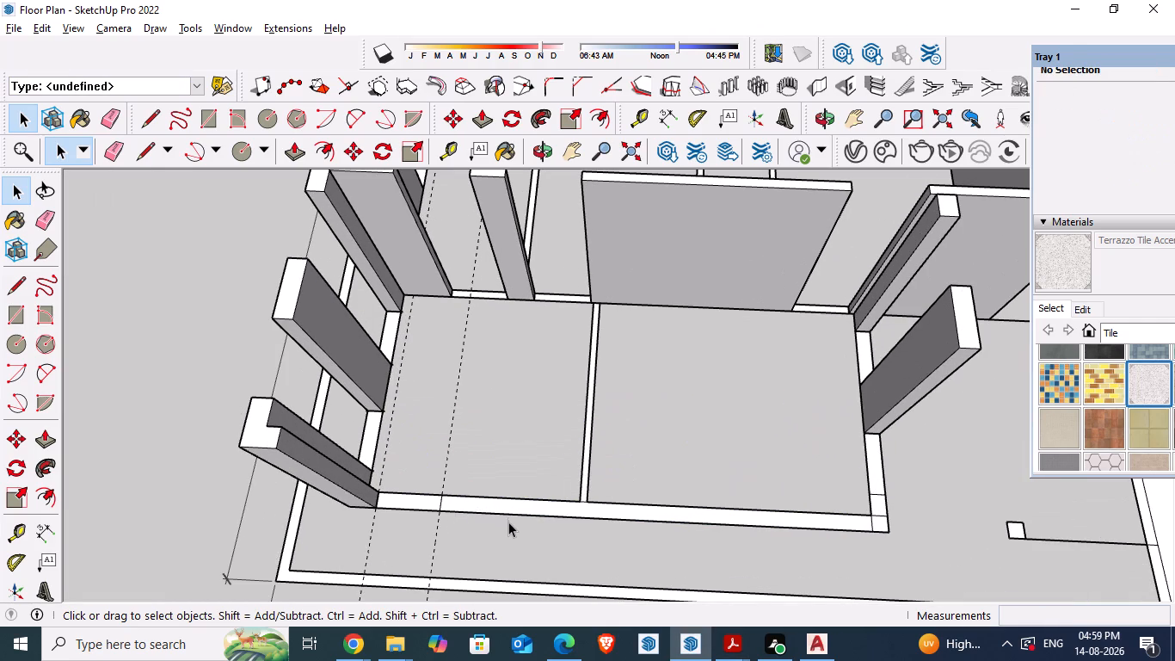
key("alt+Tab")
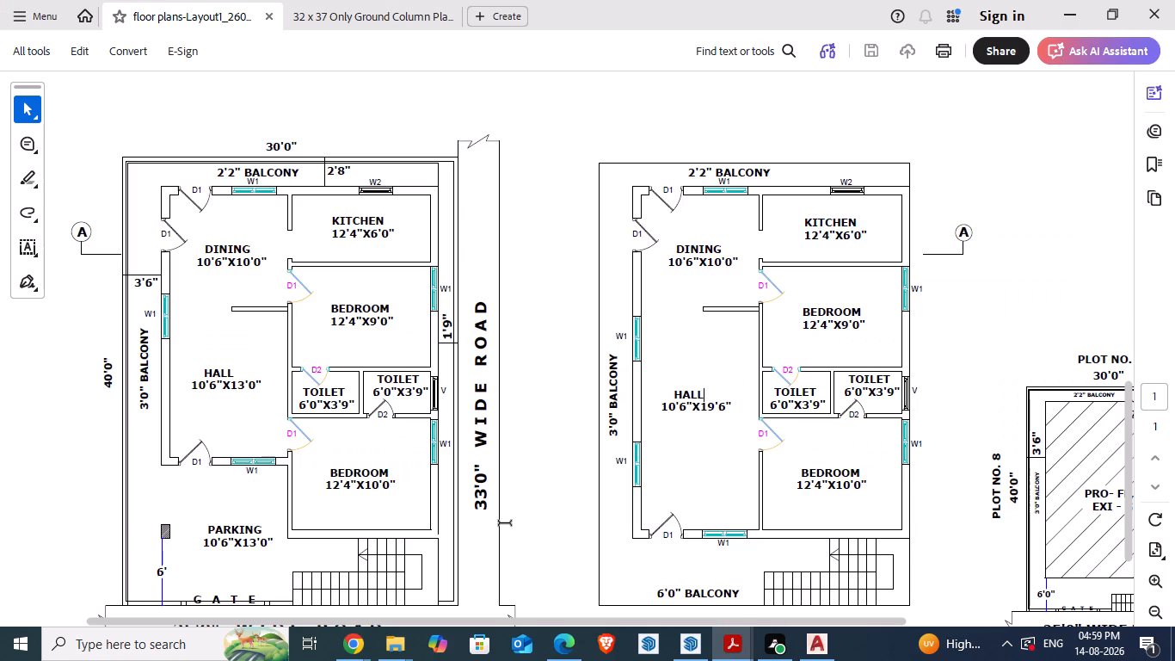
key("alt+Tab")
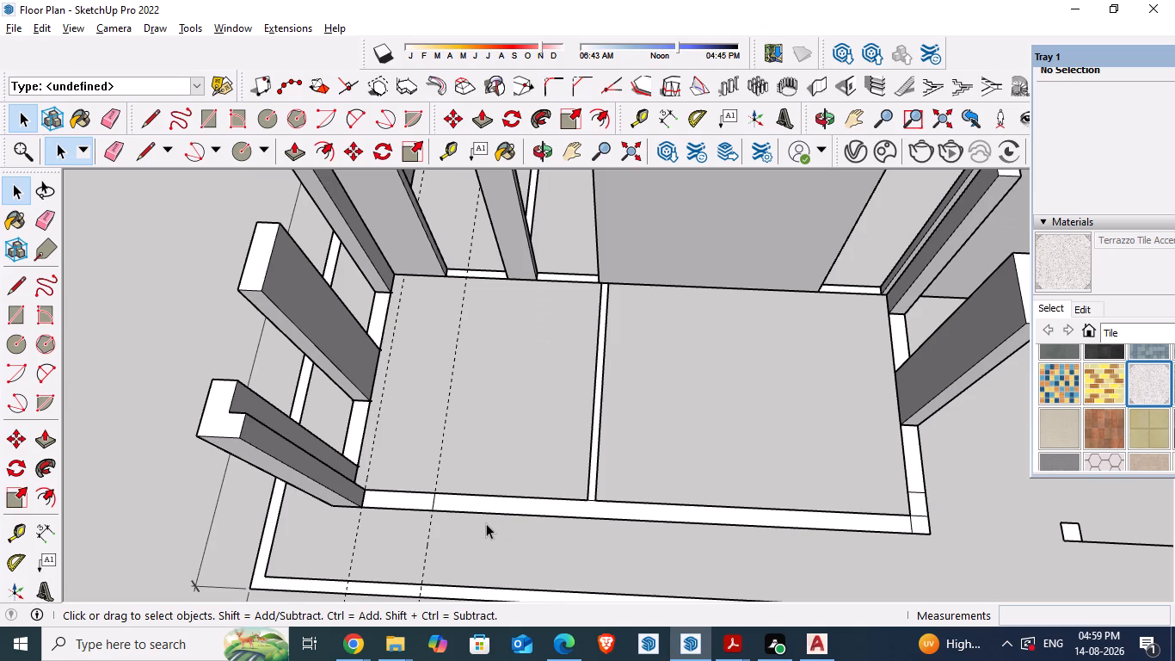
key("alt+Tab")
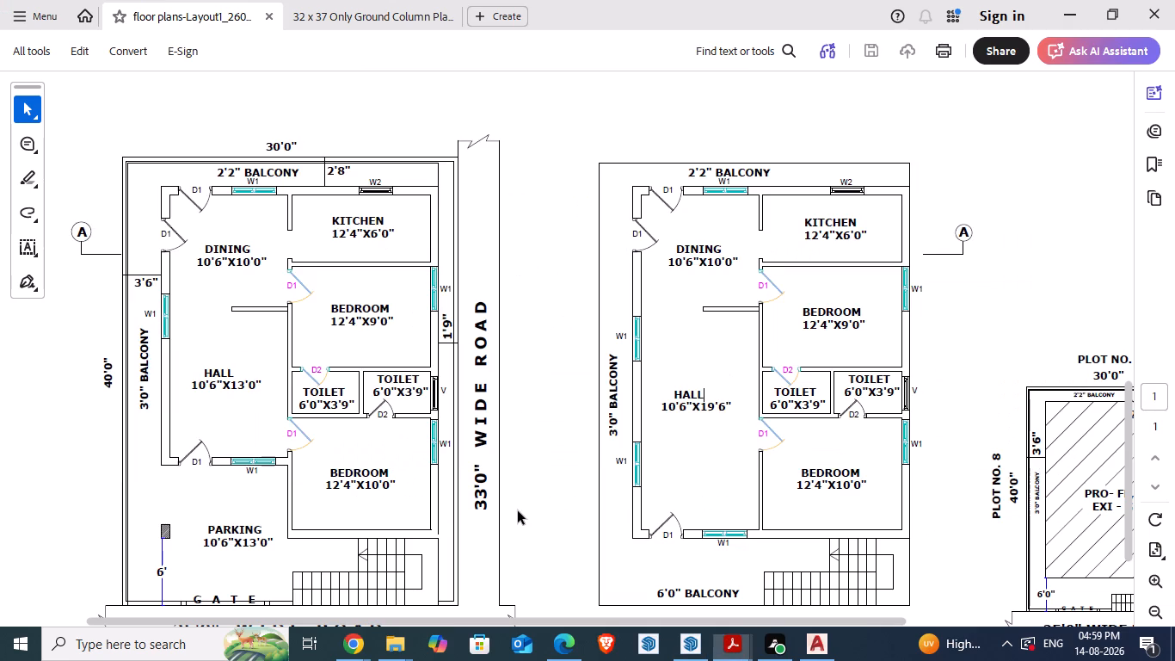
key("alt+Tab")
scroll(501, 513, "up", 3)
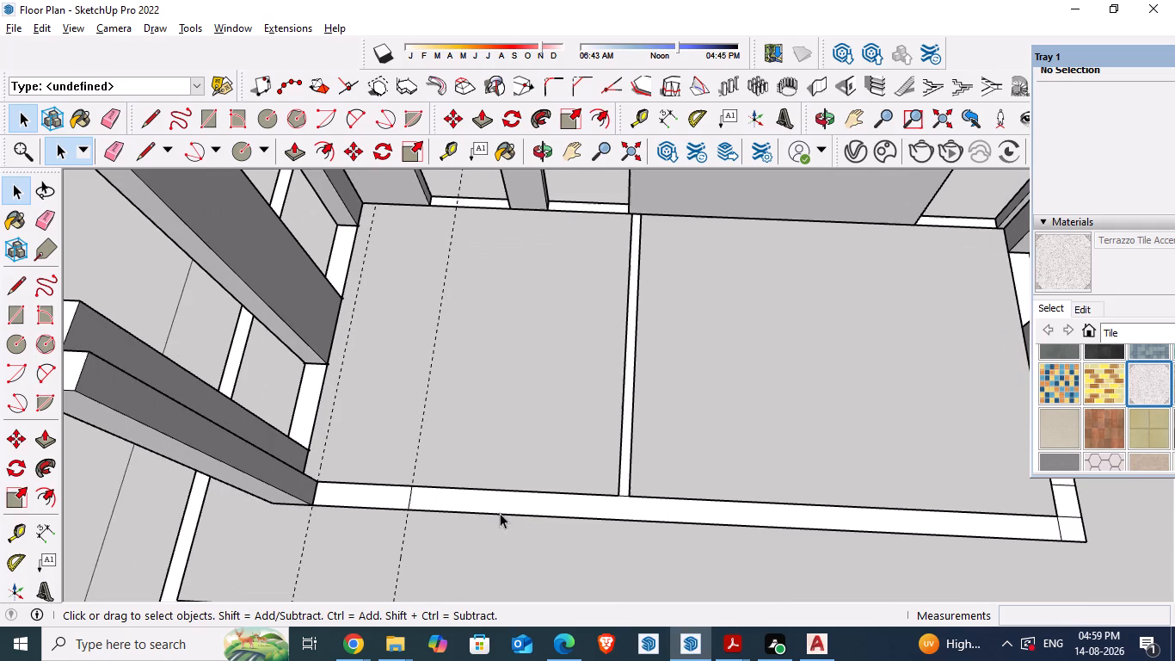
key("alt+Tab")
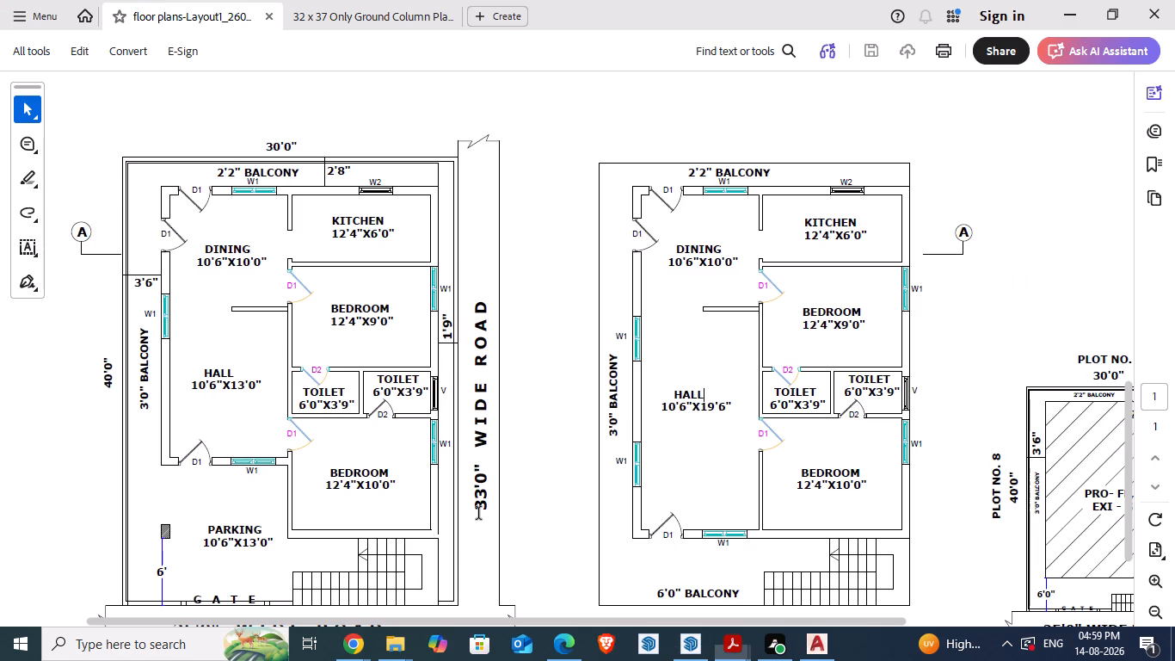
key("alt+Tab")
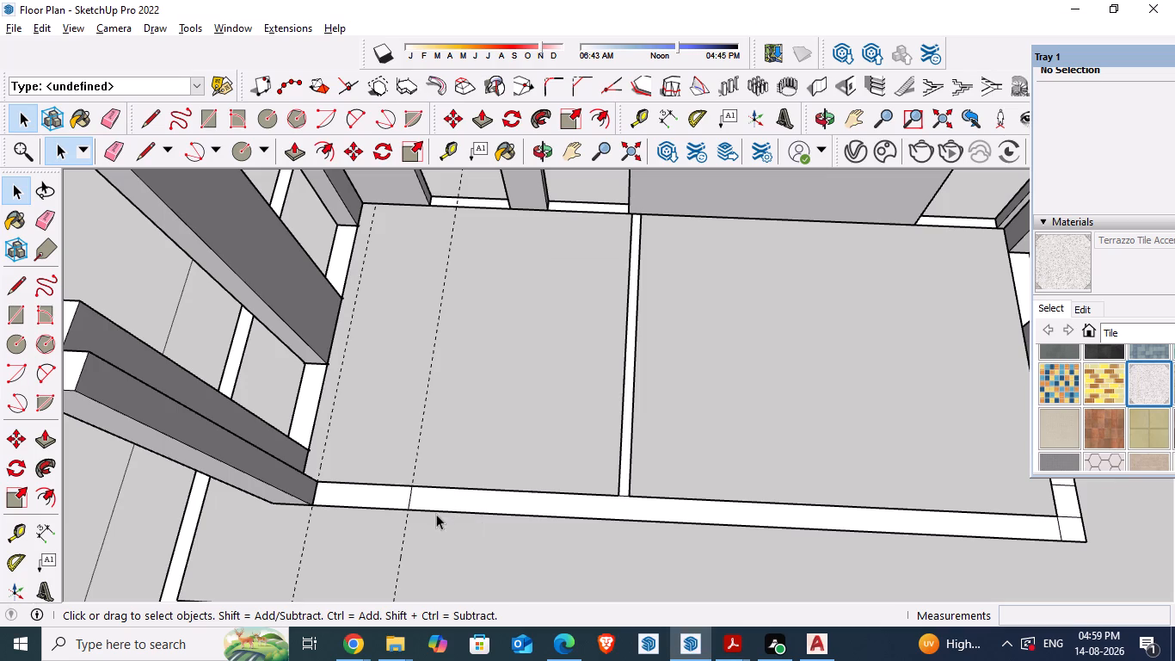
key("t")
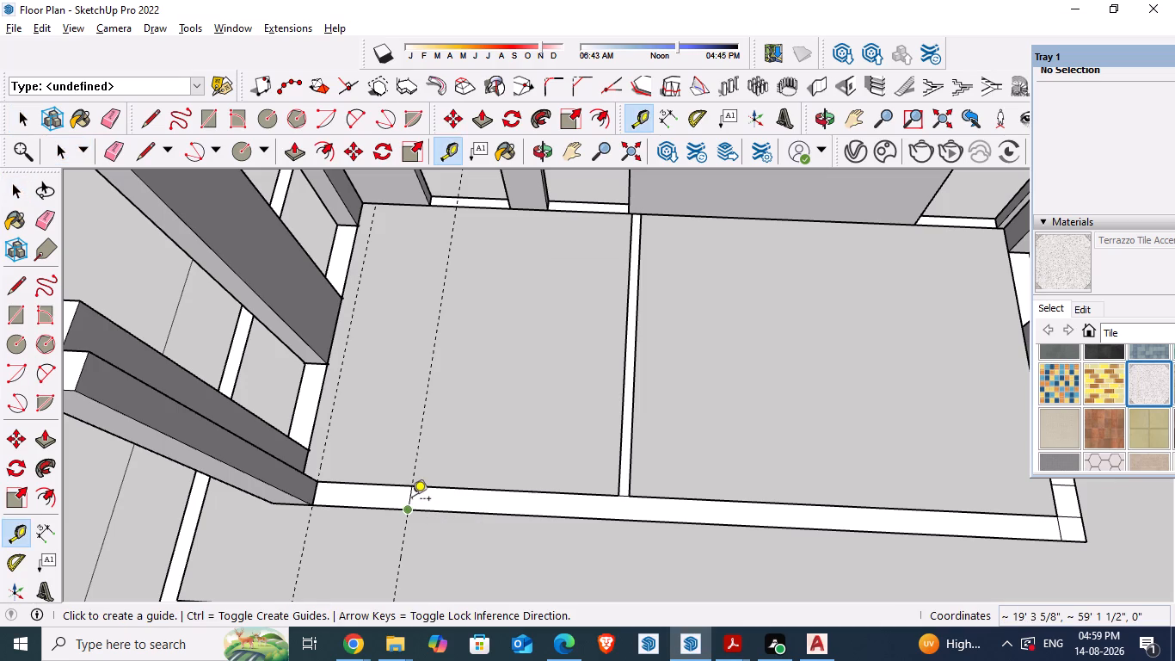
left_click(416, 472)
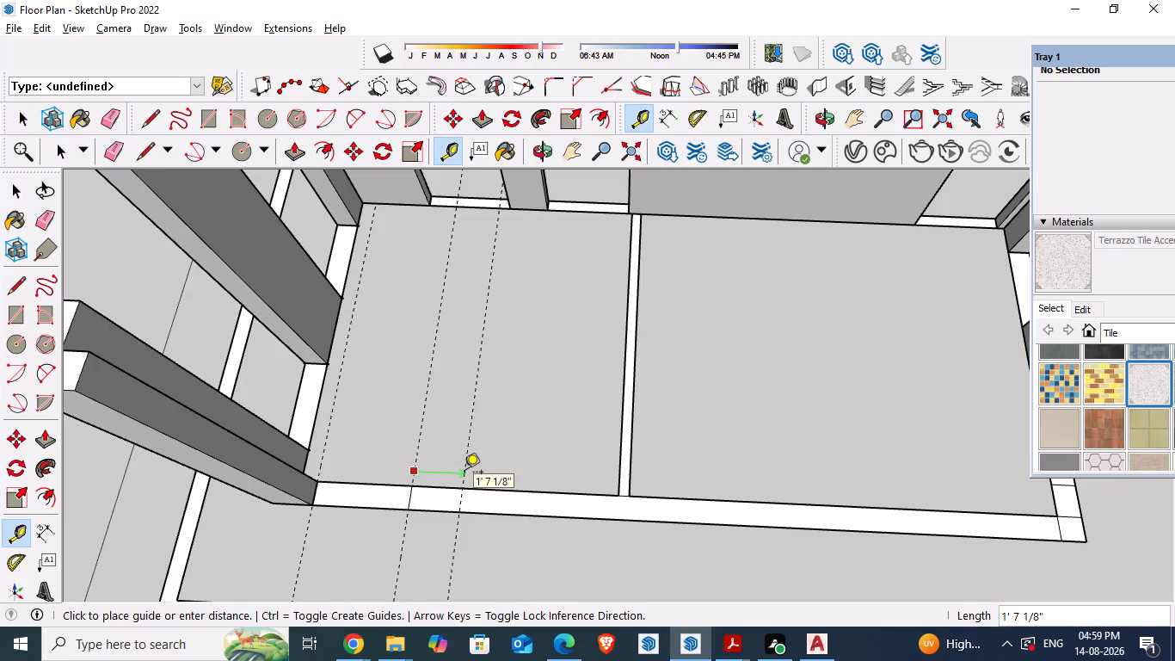
type("1'")
key("Return")
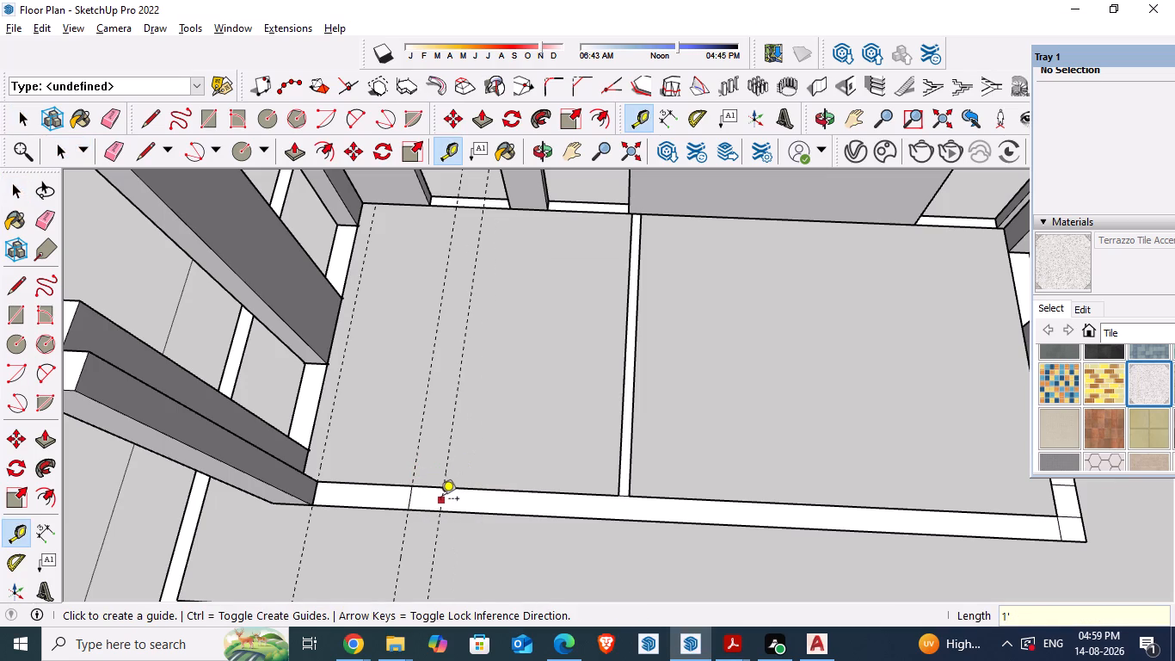
left_click(440, 500)
type("3'")
key("Return")
key("space")
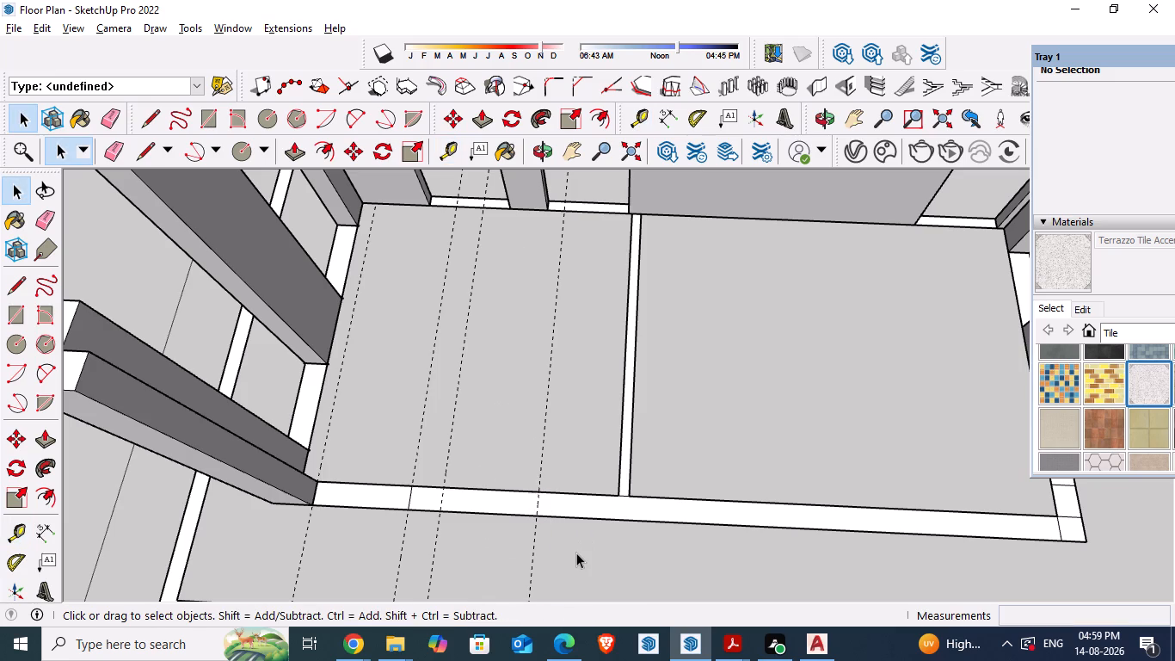
Draw lines across the 9" side wall strip at the two new guides to mark the 3' wide W1 window opening.
key("l")
left_click(443, 509)
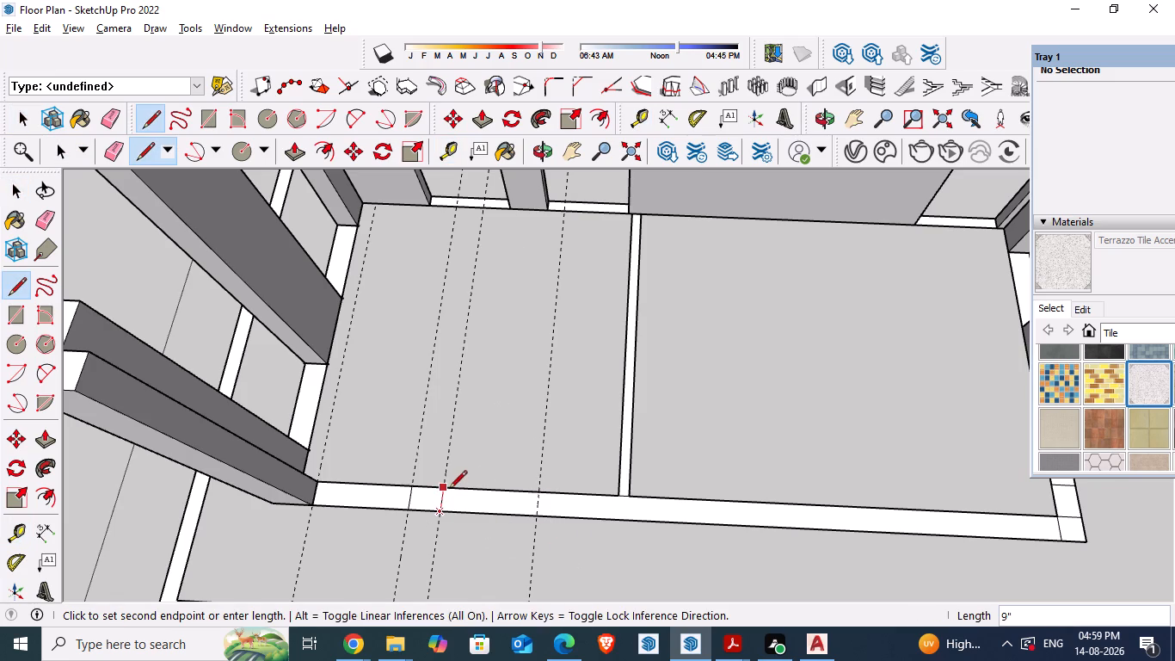
left_click(450, 490)
left_click(537, 516)
left_click(540, 491)
key("space")
Compare the hall's side wall and the dining–hall partition in the model with the reference floor plan PDF.
key("alt+Tab")
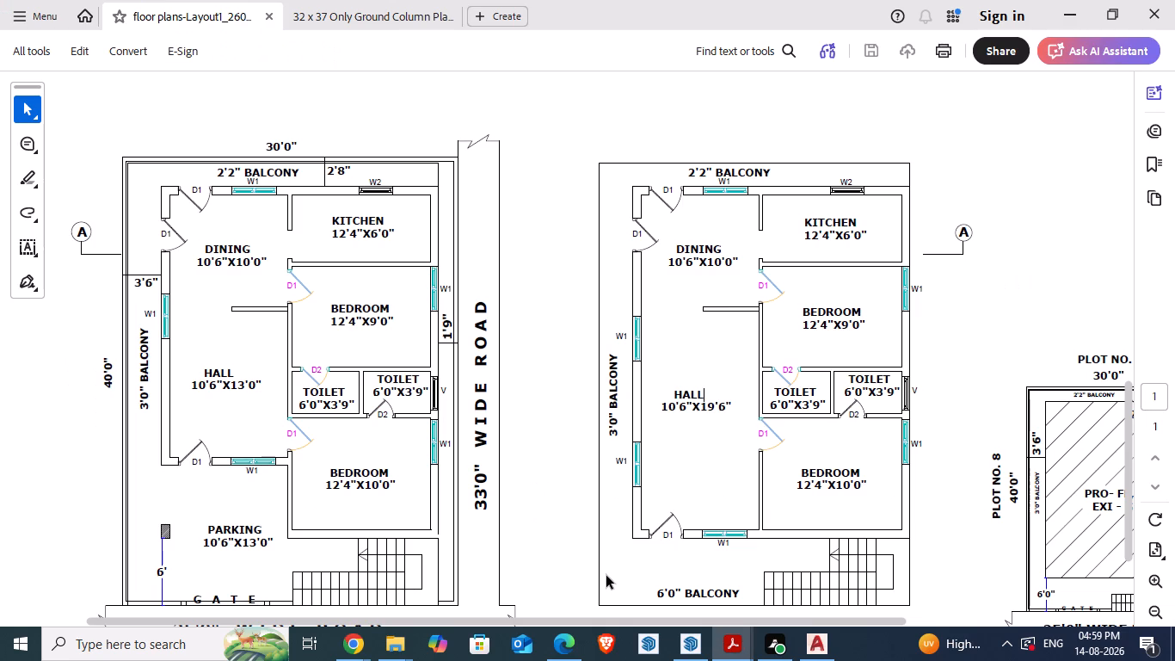
key("alt+Tab")
scroll(627, 553, "down", 4)
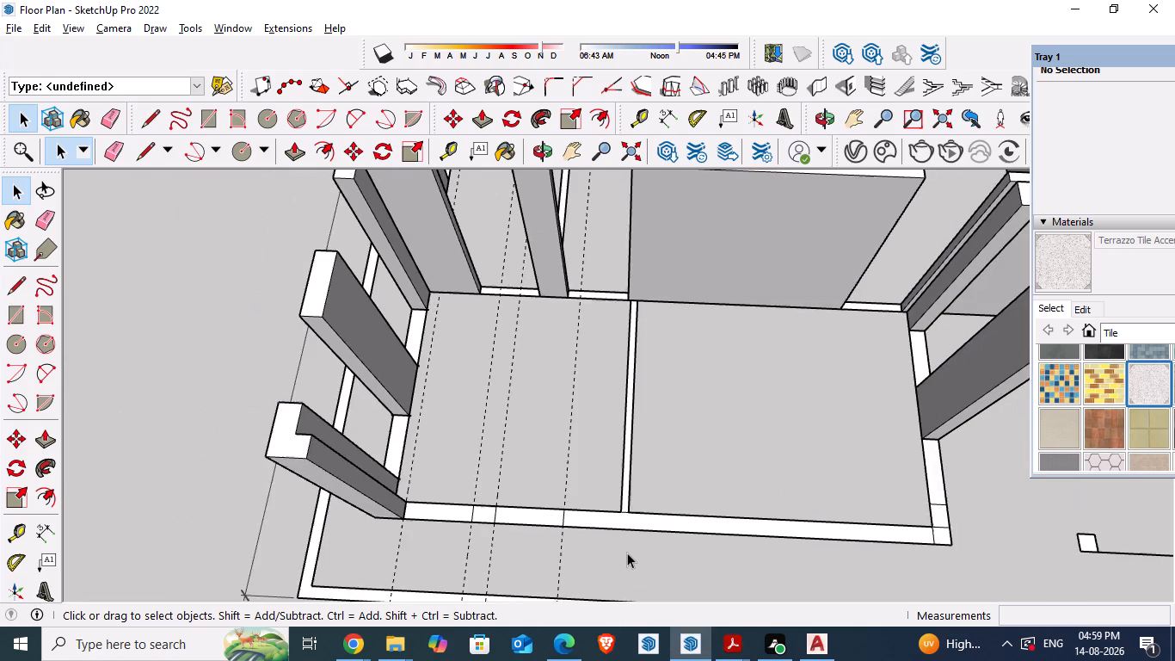
scroll(627, 553, "down", 4)
middle_click_drag(725, 526, 400, 542)
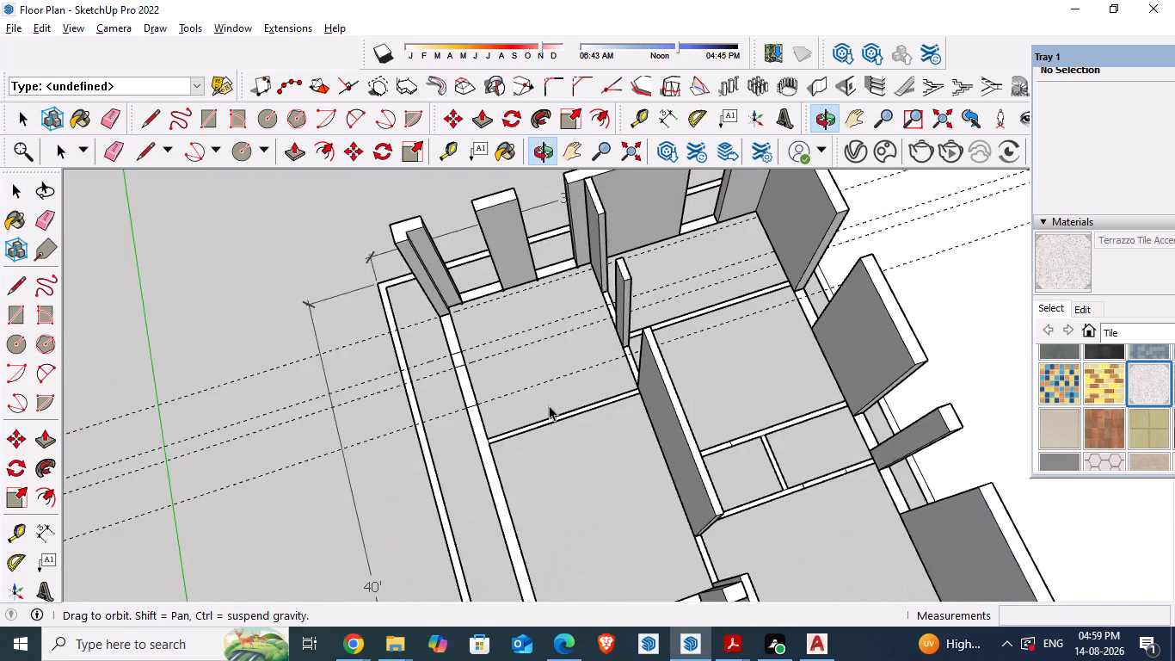
scroll(552, 405, "up", 4)
middle_click_drag(649, 498, 557, 524)
scroll(587, 458, "up", 1)
scroll(587, 454, "down", 4)
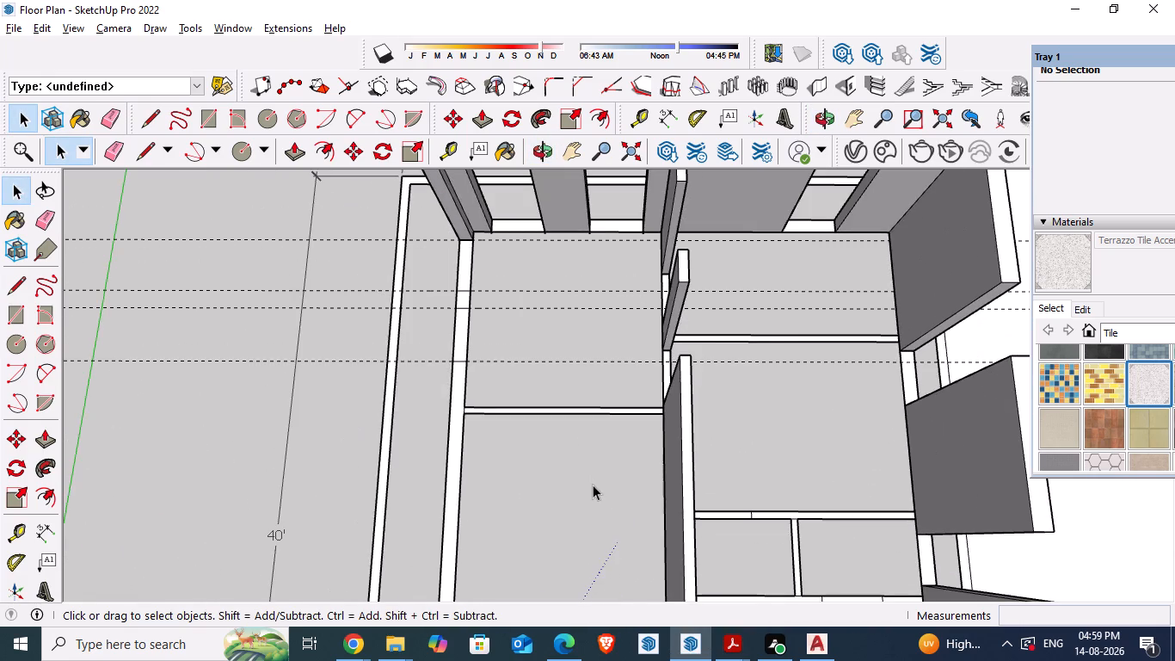
key("alt+Tab")
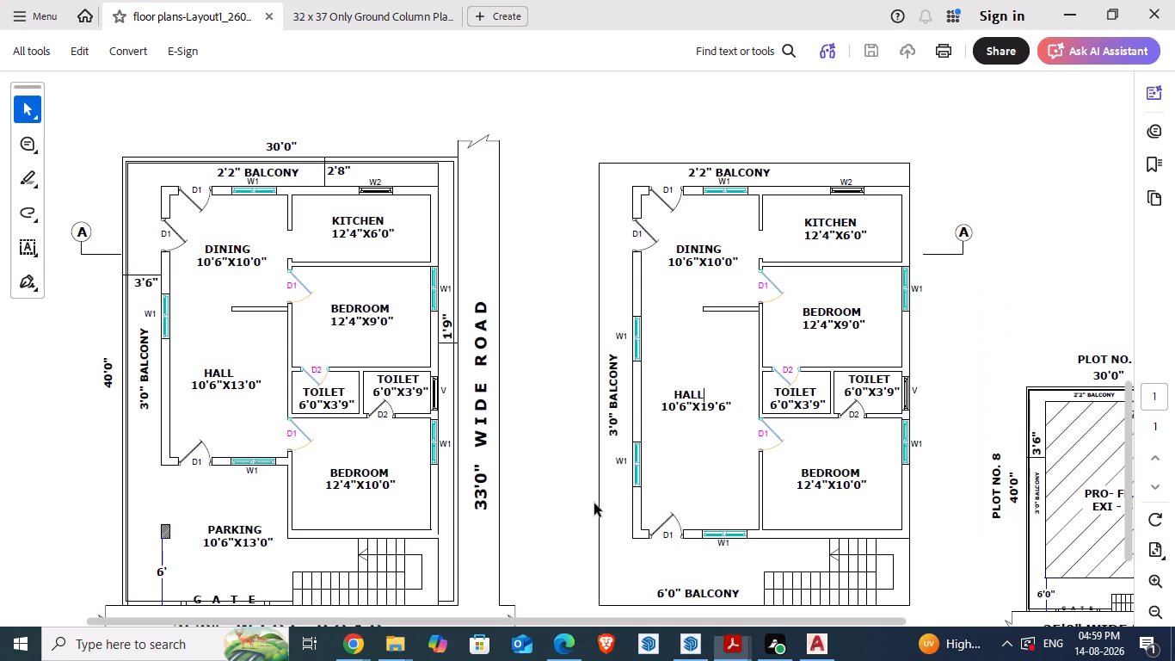
key("alt+Tab")
scroll(594, 510, "down", 4)
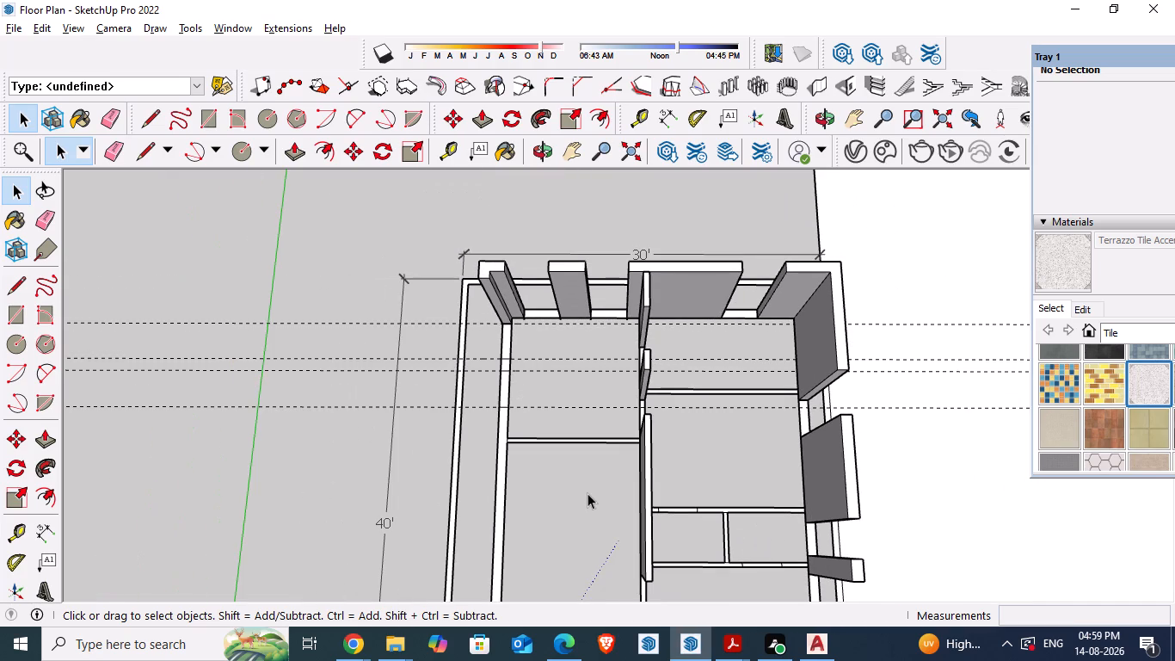
scroll(620, 485, "up", 3)
key("alt+Tab")
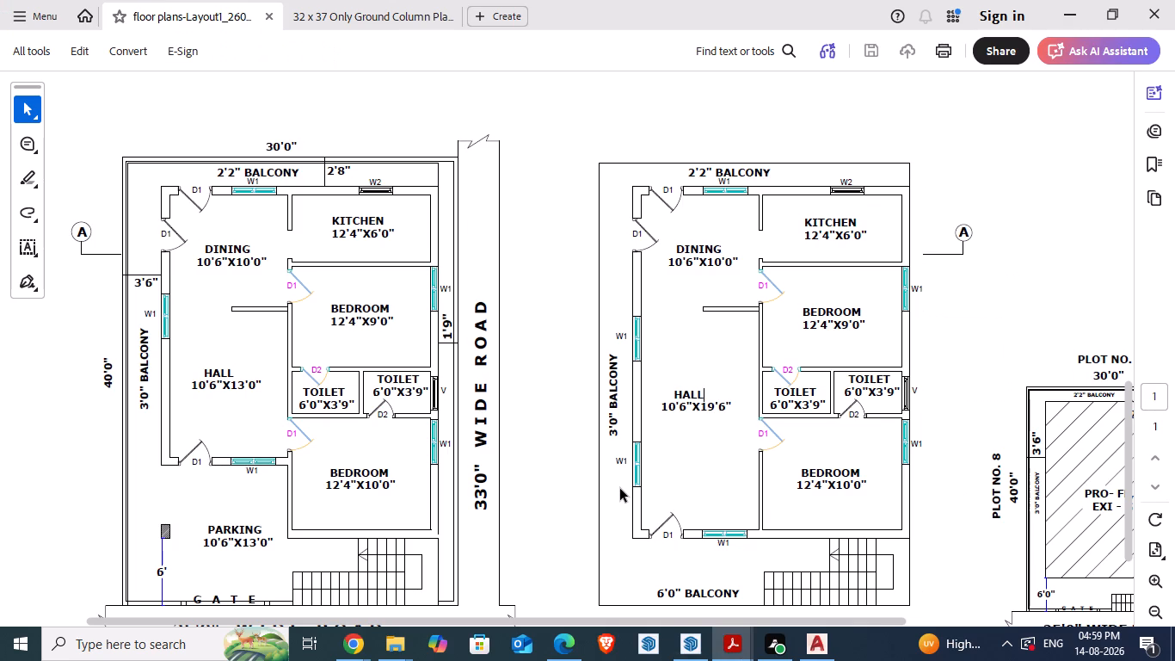
key("alt+Tab")
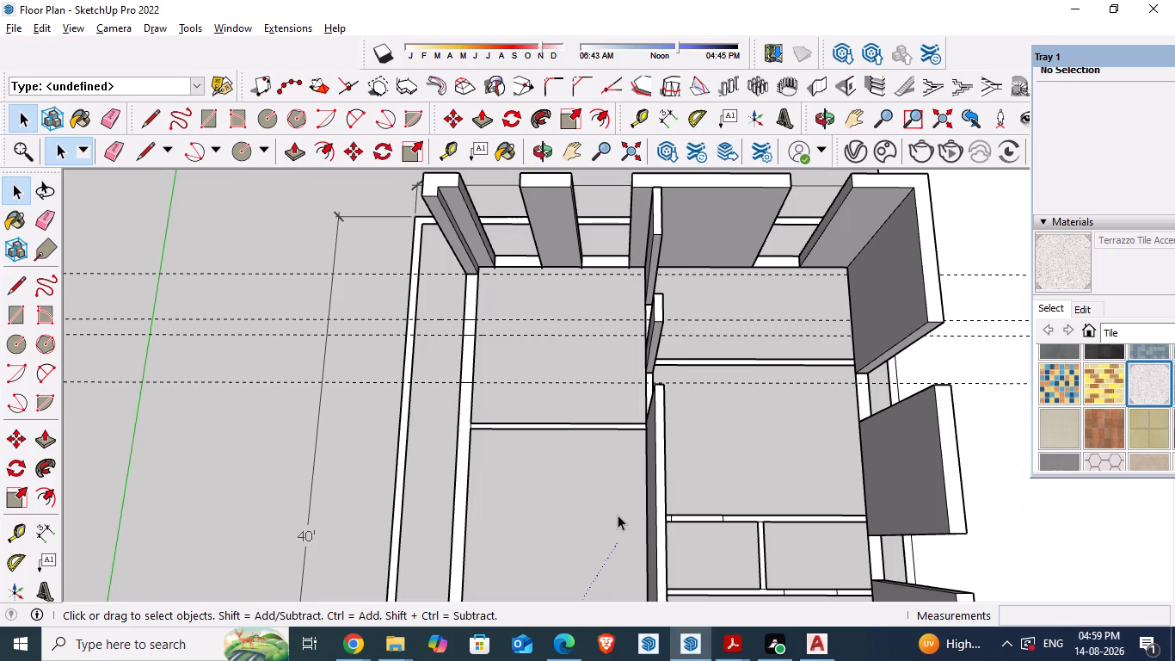
key("alt+Tab")
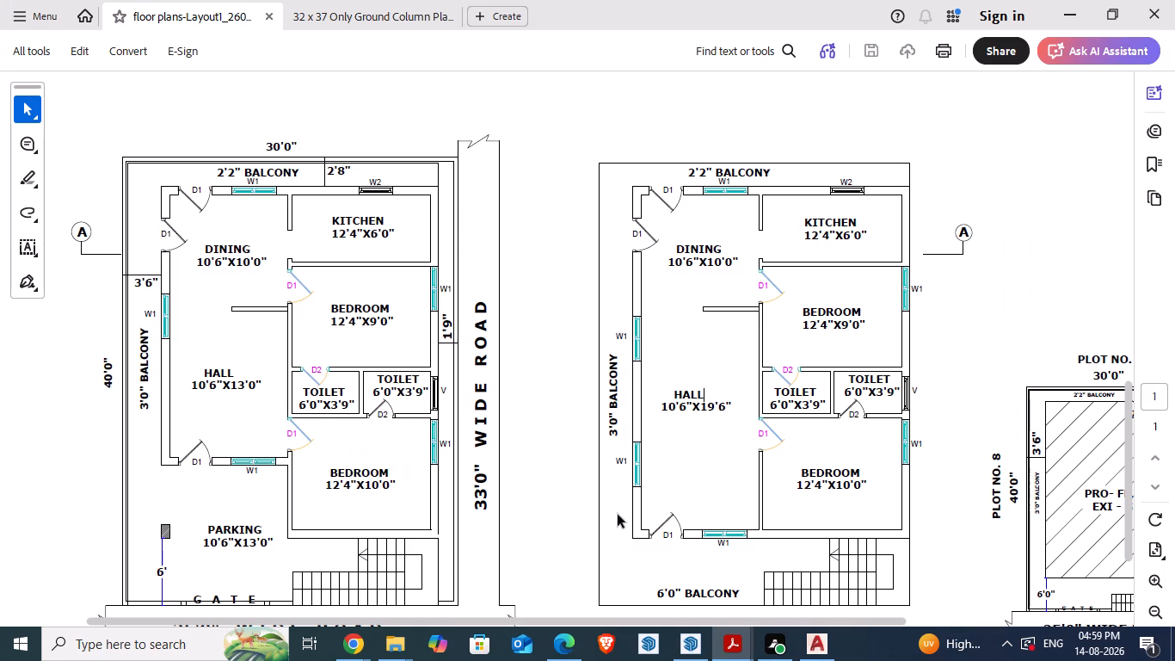
key("alt+Tab")
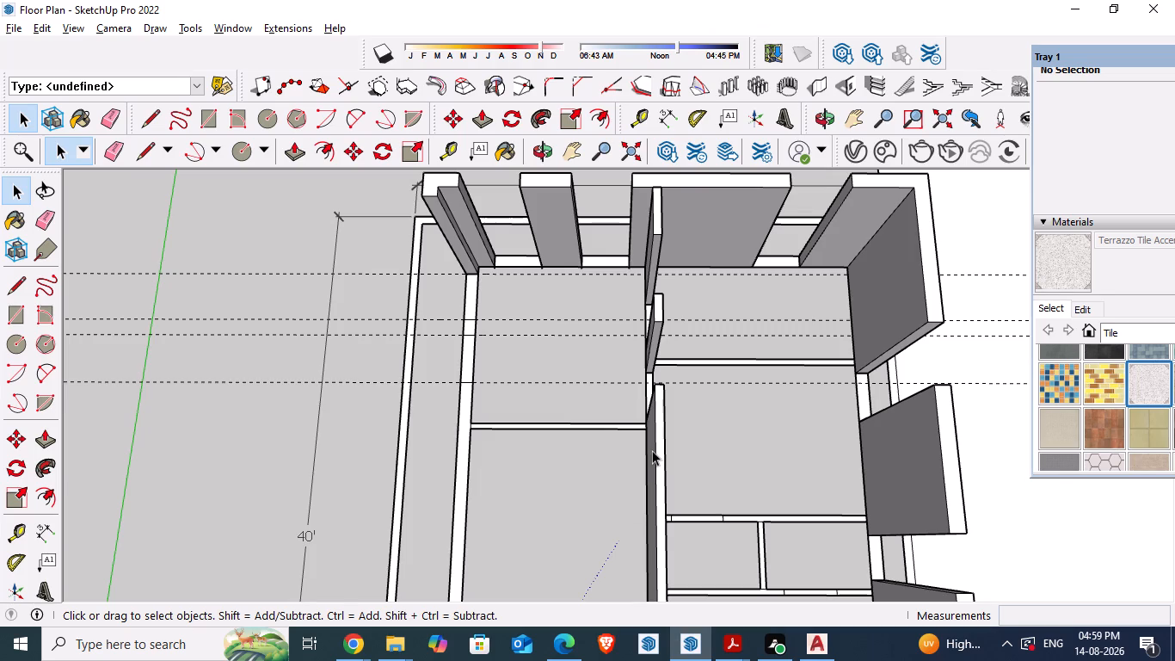
scroll(596, 429, "up", 2)
key("alt+Tab")
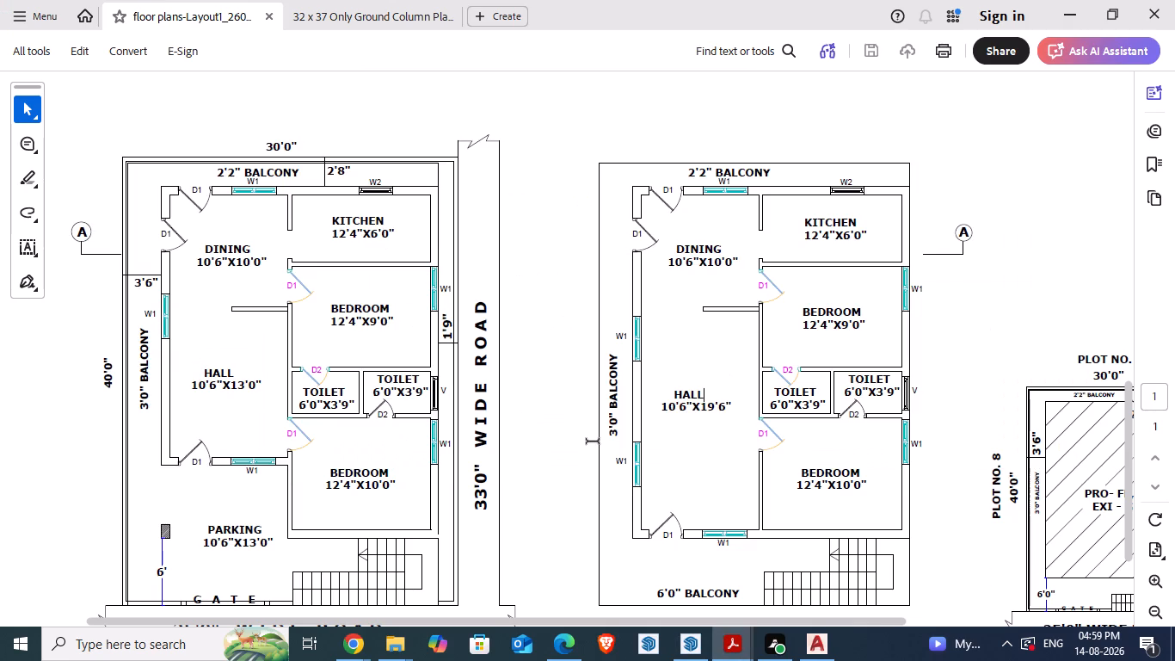
key("alt+Tab")
scroll(647, 419, "up", 3)
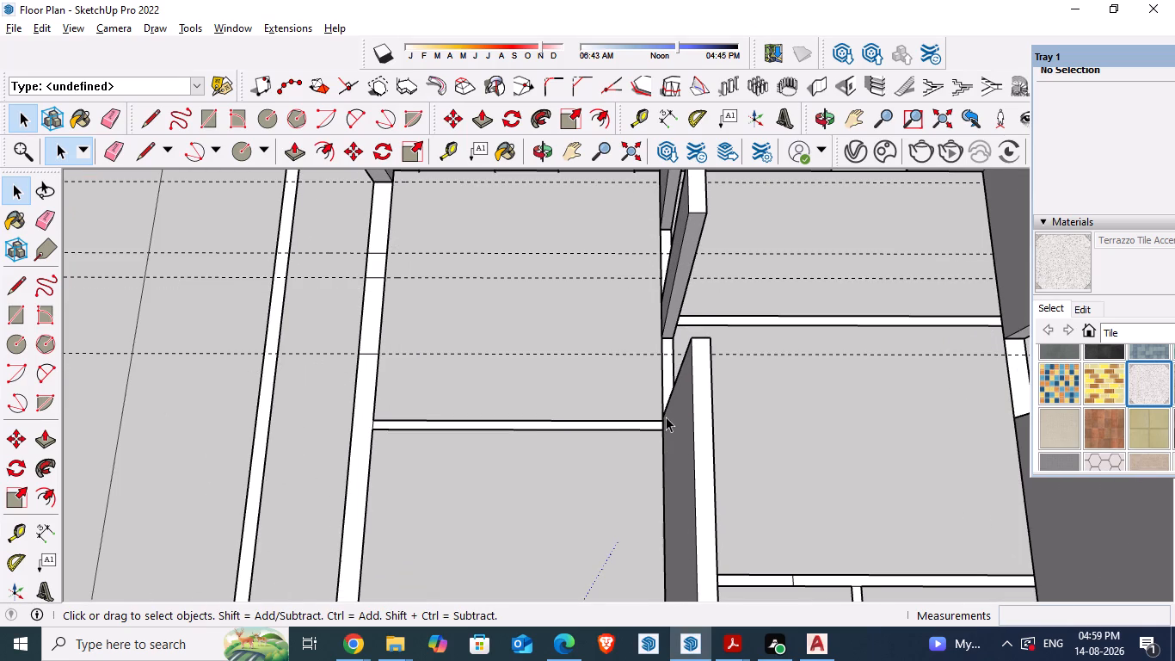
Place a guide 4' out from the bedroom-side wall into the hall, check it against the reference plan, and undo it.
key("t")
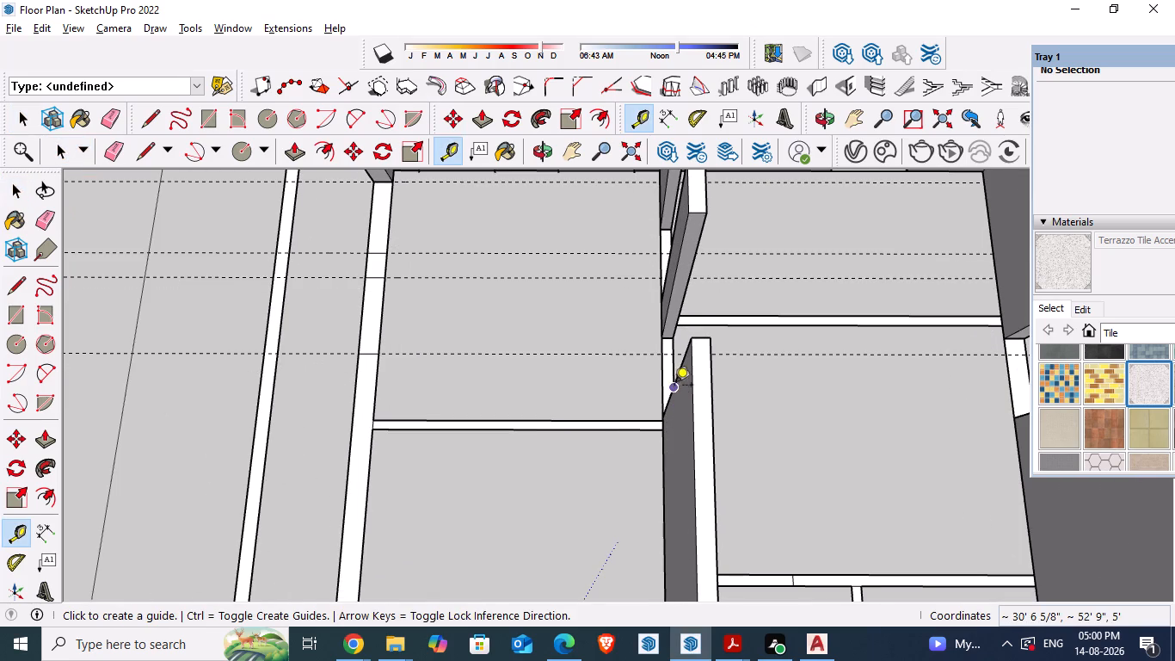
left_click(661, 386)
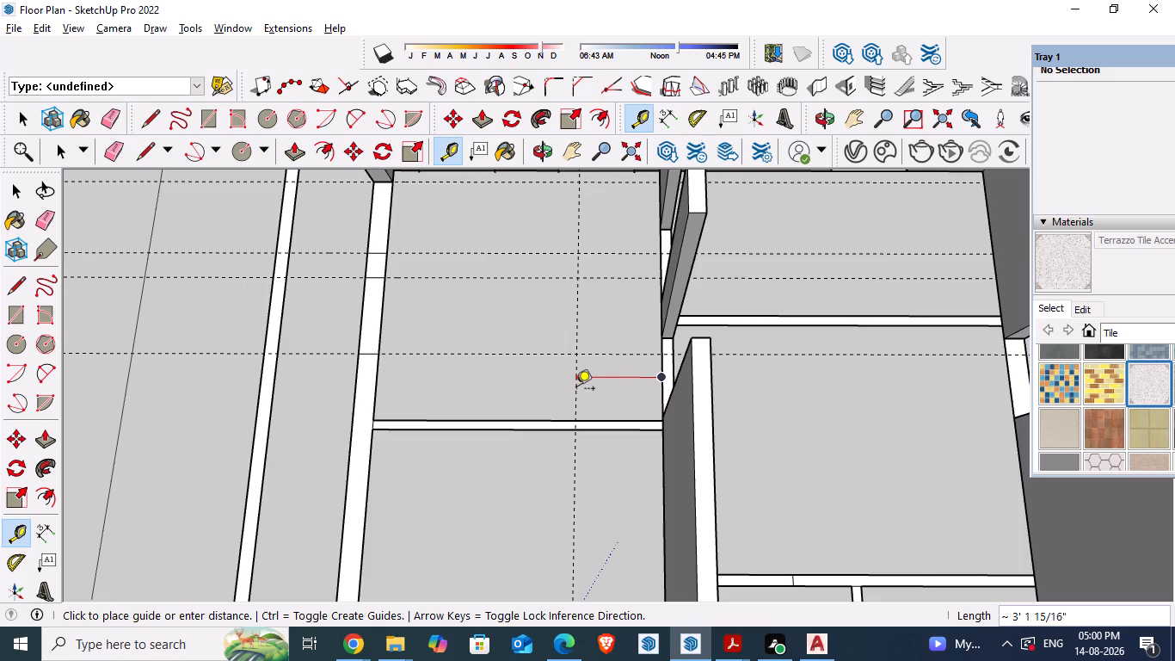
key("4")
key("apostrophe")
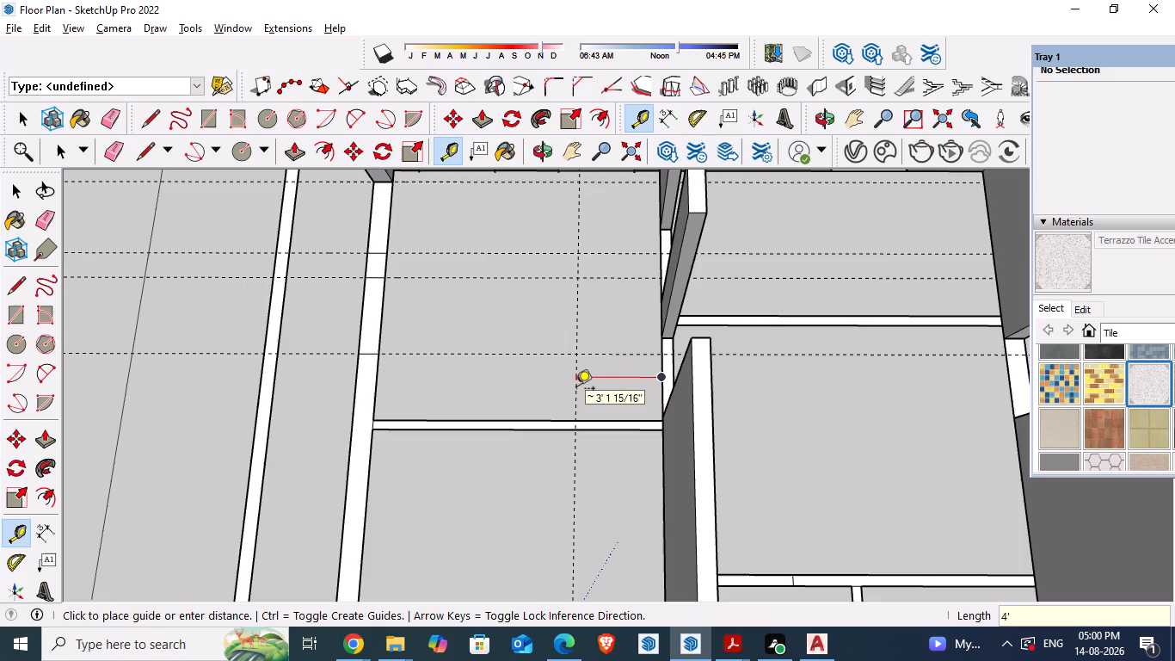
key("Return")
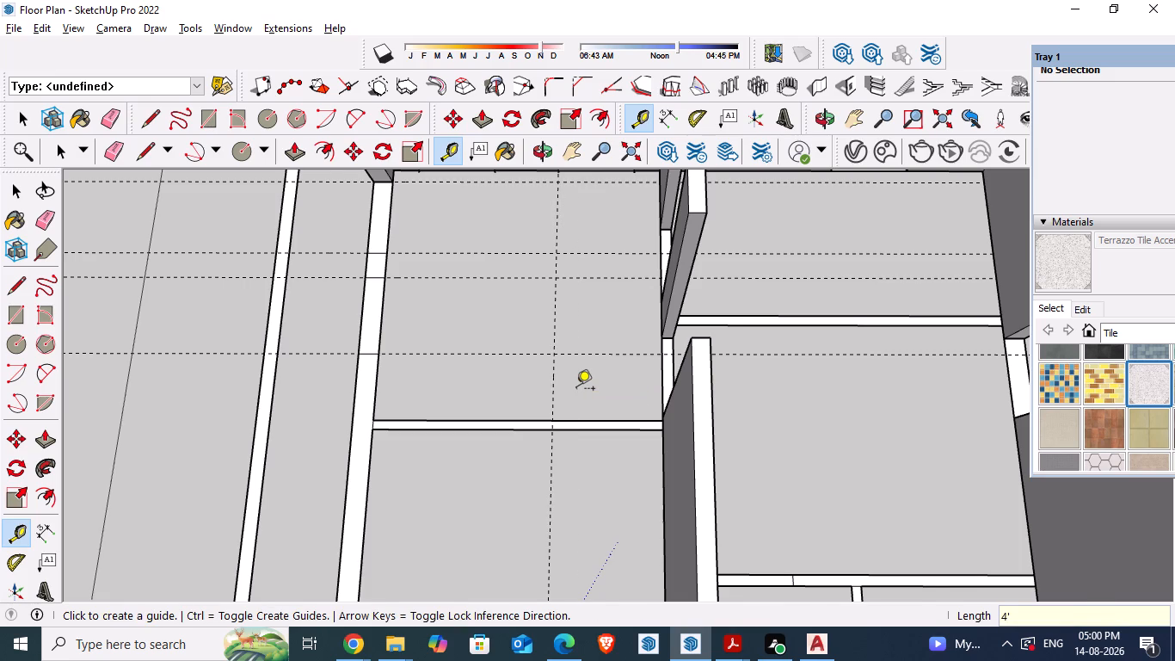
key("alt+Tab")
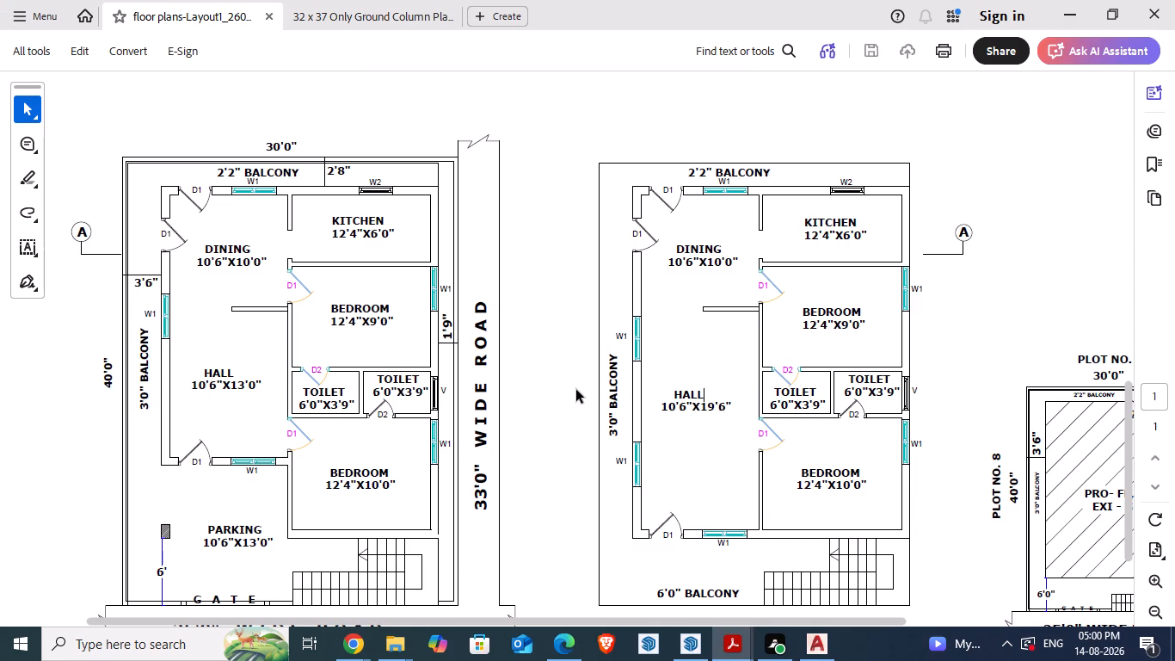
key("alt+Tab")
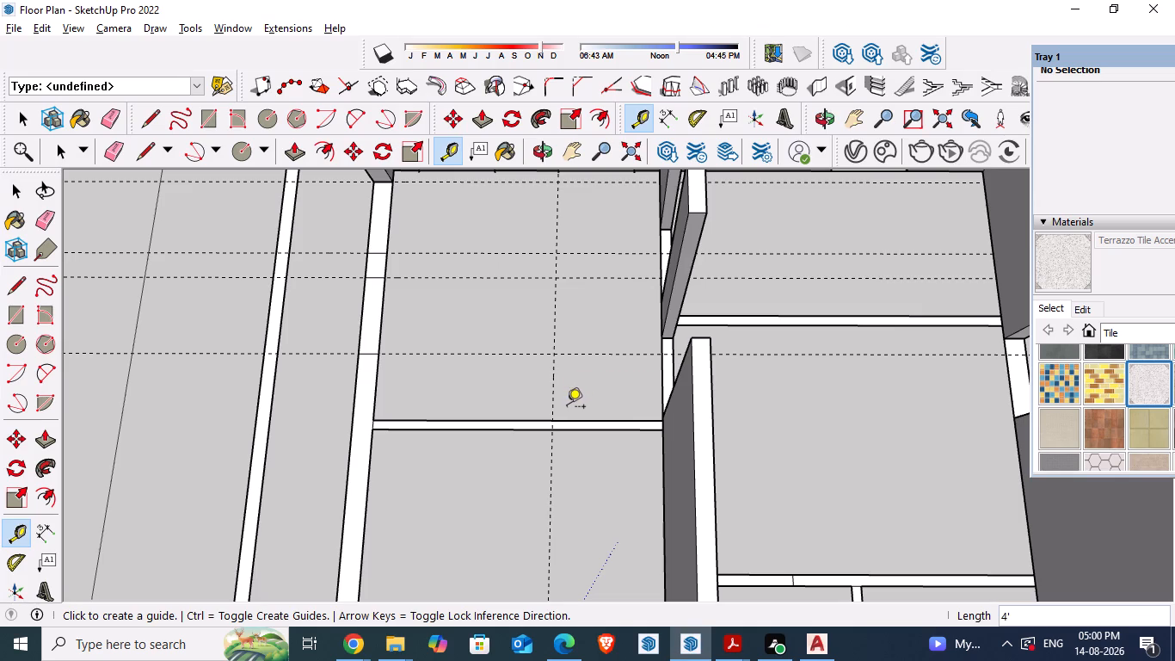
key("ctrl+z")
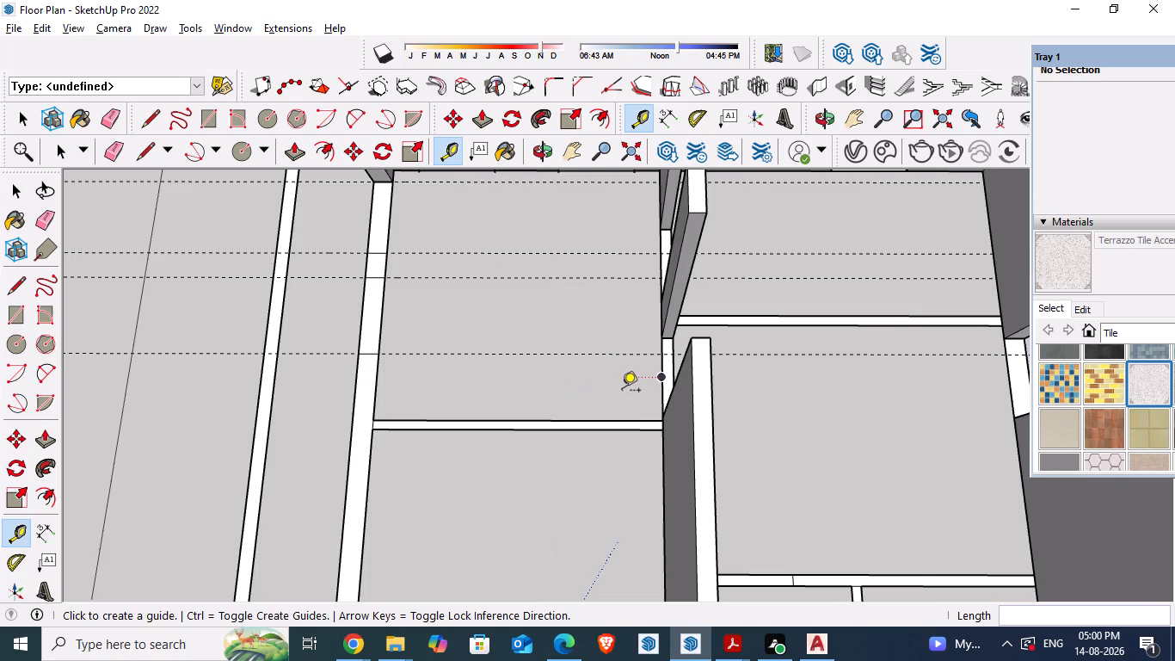
Place a guide 5' from the bedroom-side wall and draw a line across the dining–hall partition strip along it.
key("t")
left_click(662, 377)
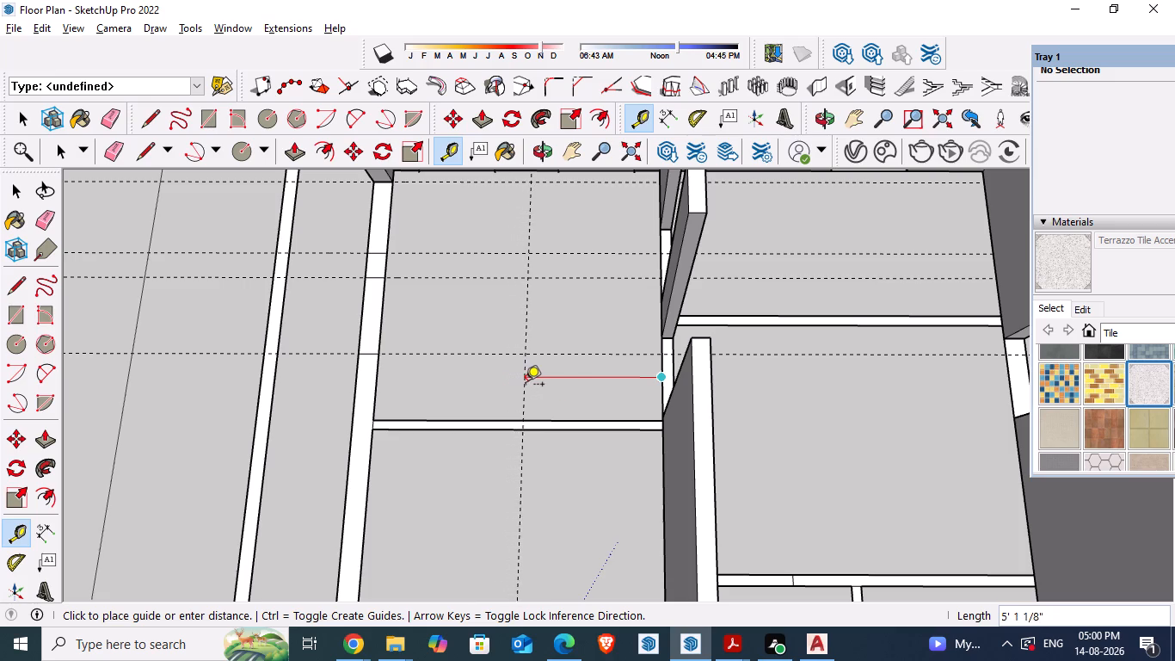
key("5")
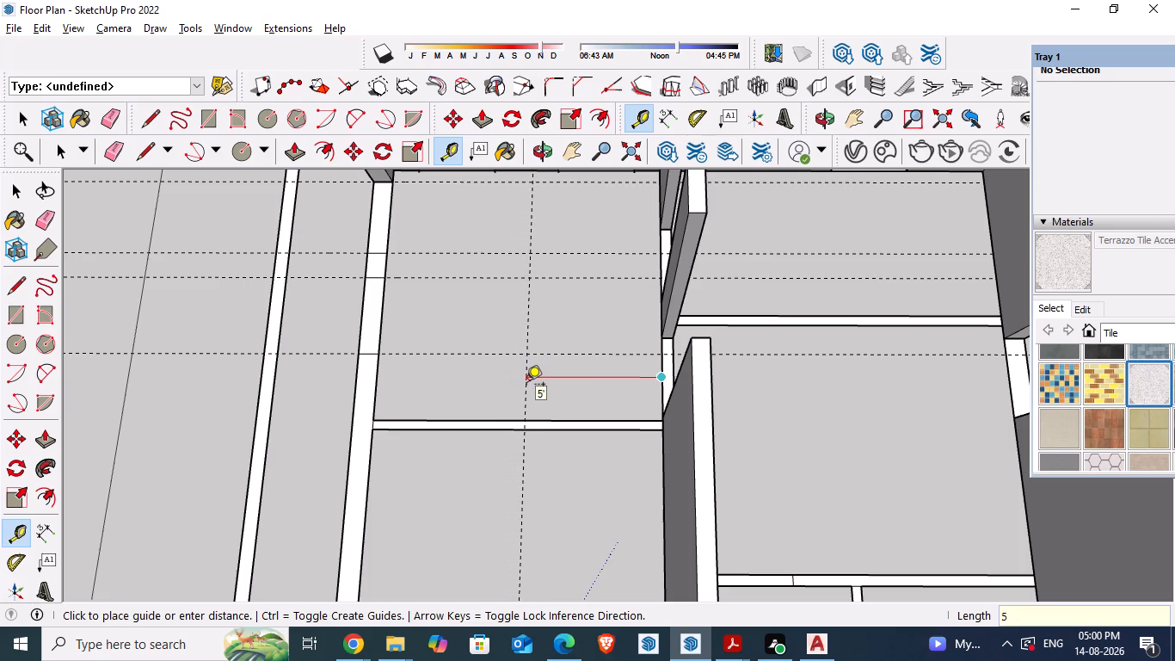
key("apostrophe")
key("Return")
scroll(551, 427, "up", 5)
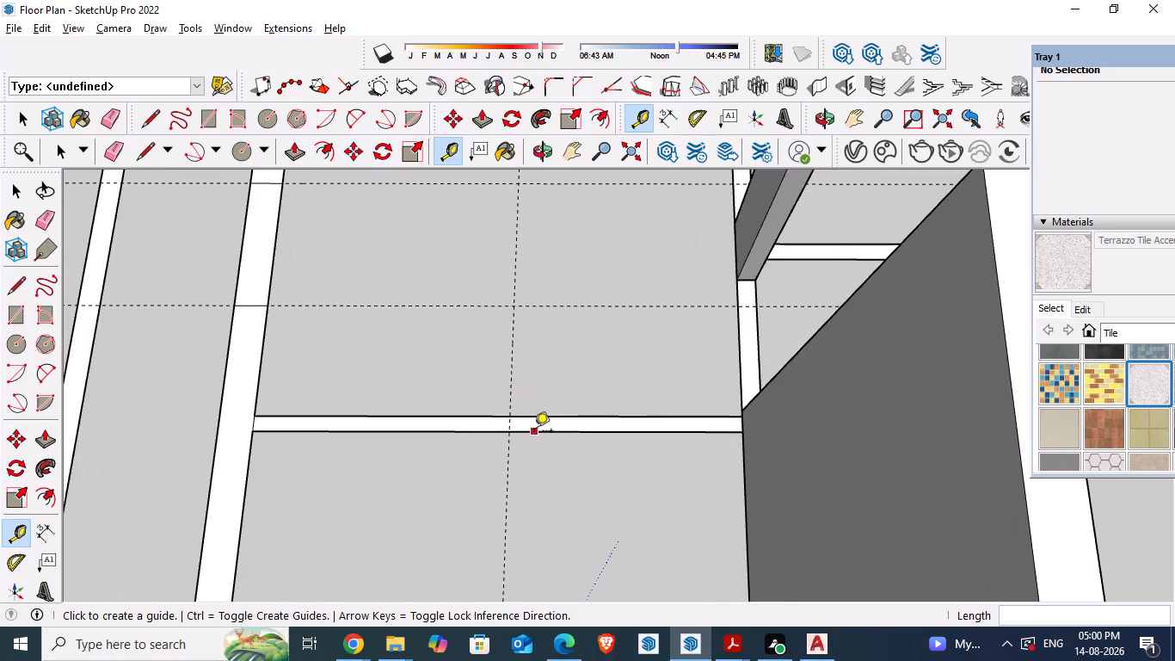
key("space")
key("l")
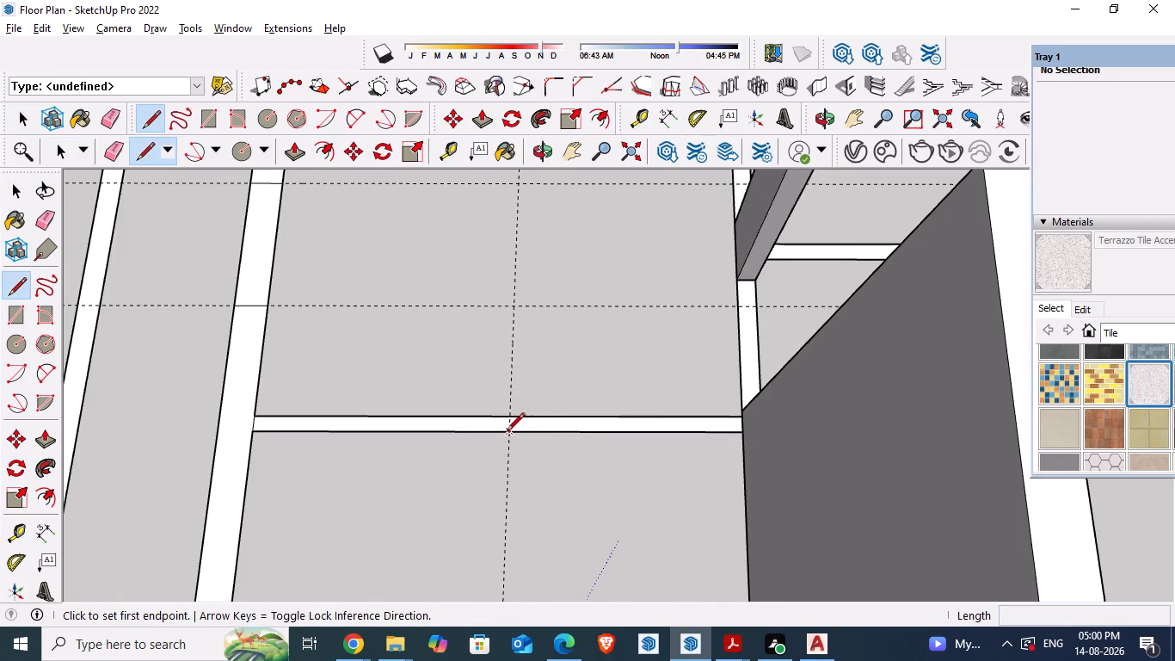
left_click(508, 434)
left_click(509, 417)
key("space")
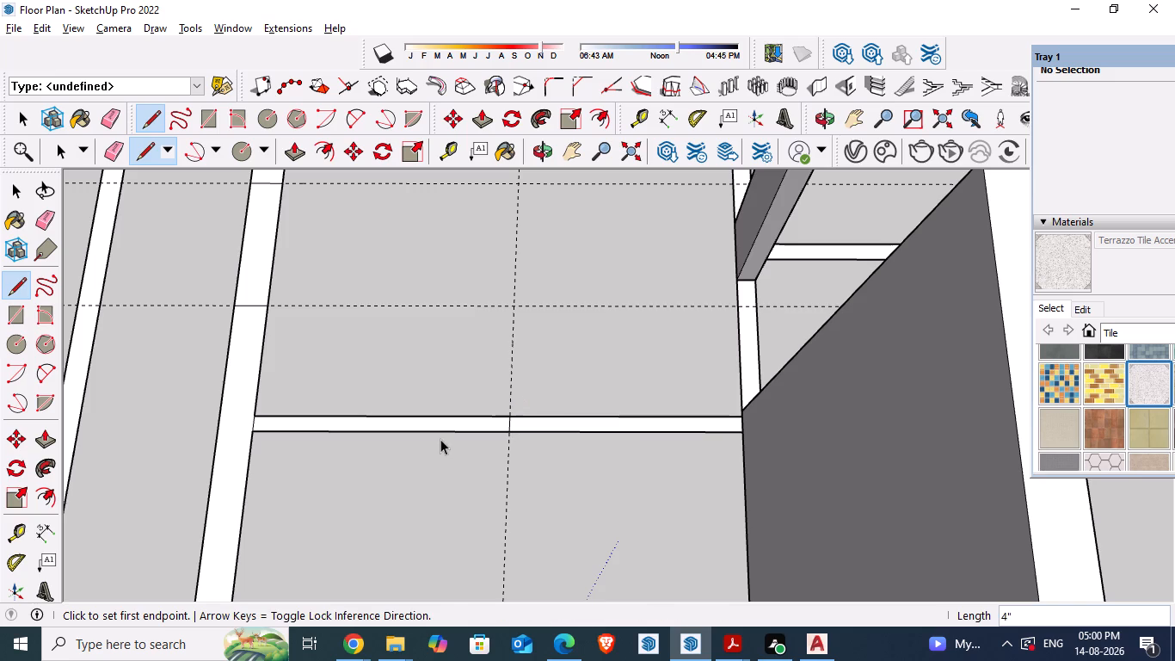
Delete both partition edges between the new line and the side wall to leave a 5' long partition stub.
scroll(228, 427, "up", 3)
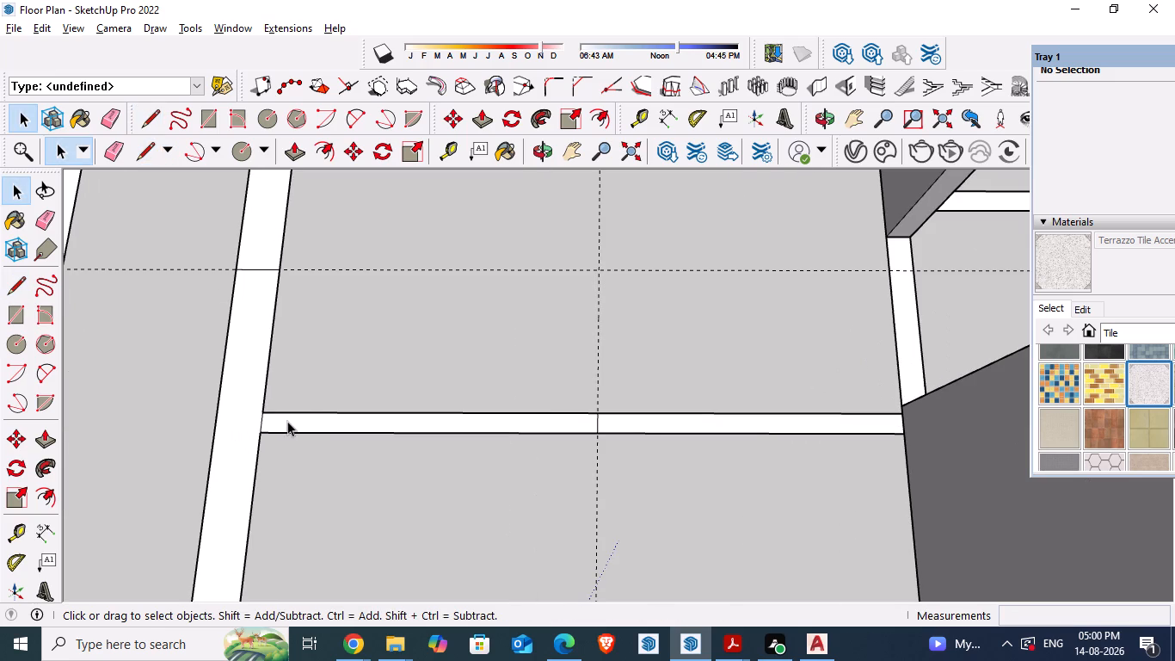
left_click(309, 414)
key("Delete")
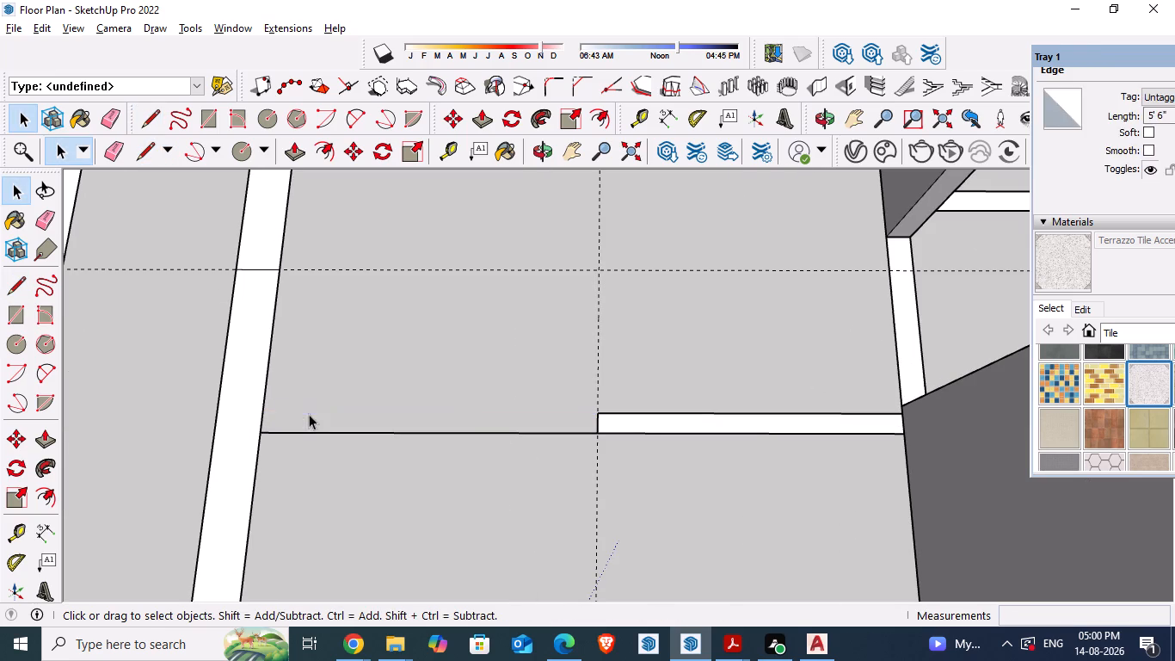
left_click(344, 432)
key("Delete")
Save the floor plan model.
scroll(435, 426, "down", 10)
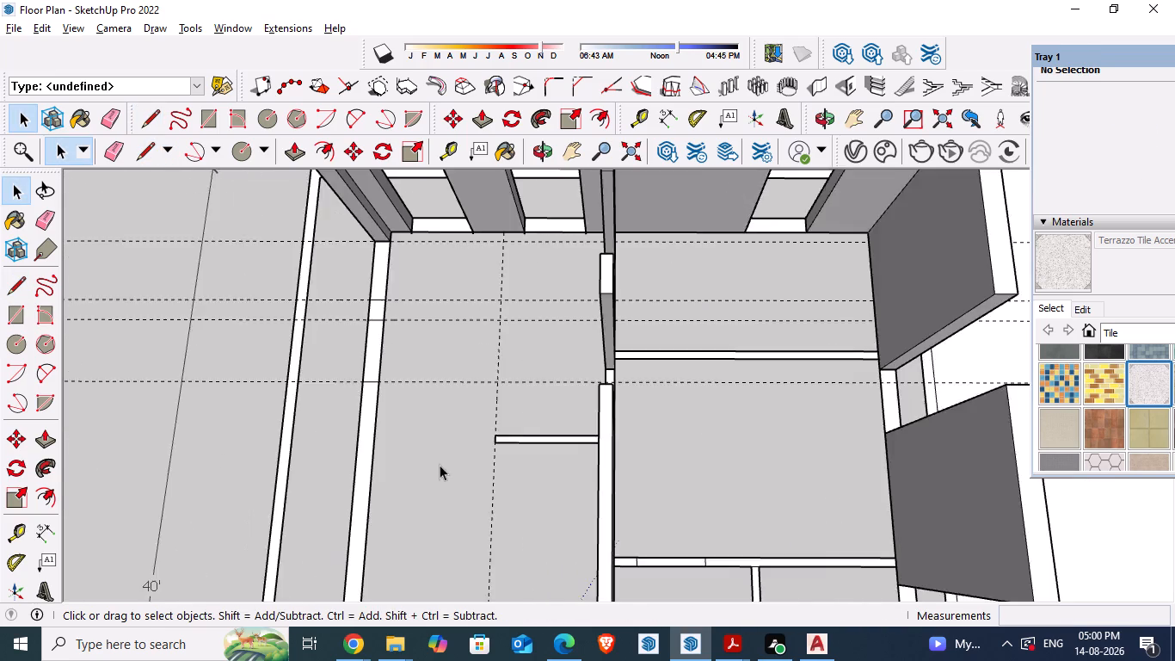
scroll(440, 465, "down", 6)
scroll(458, 479, "up", 1)
middle_click_drag(511, 476, 491, 520)
scroll(512, 439, "up", 12)
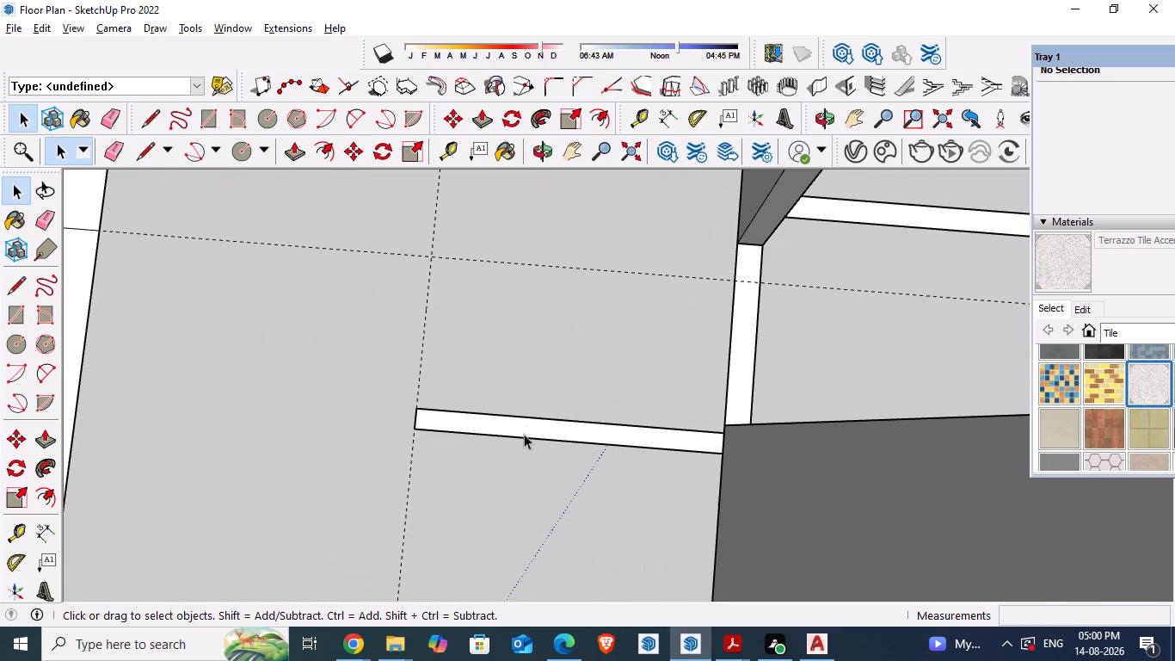
scroll(533, 427, "down", 3)
key("ctrl+s")
Erase the four guides crossing the house and the lengthwise guide at the partition's free end.
scroll(667, 388, "down", 4)
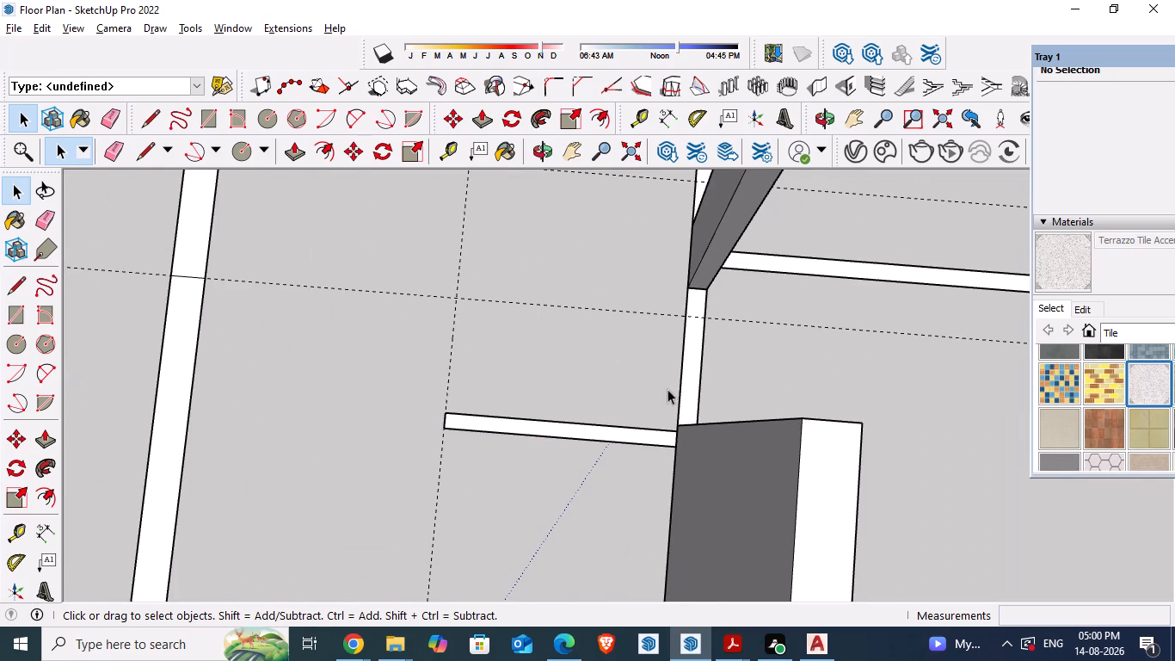
scroll(667, 389, "down", 20)
scroll(667, 389, "down", 5)
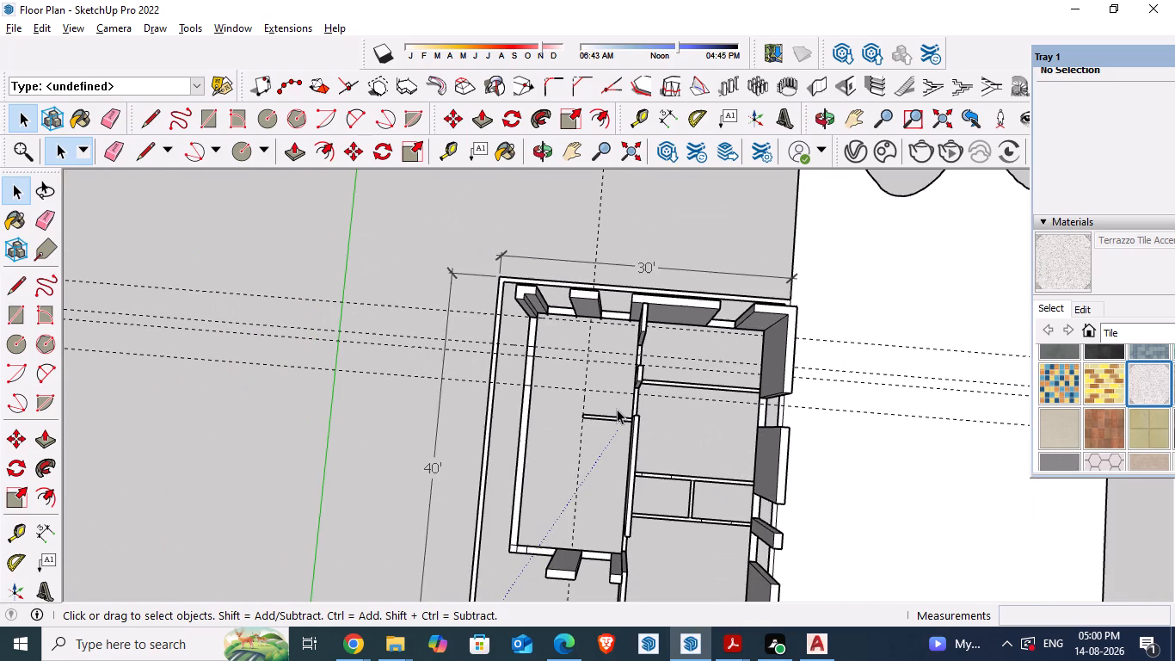
key("e")
left_click_drag(181, 238, 211, 336)
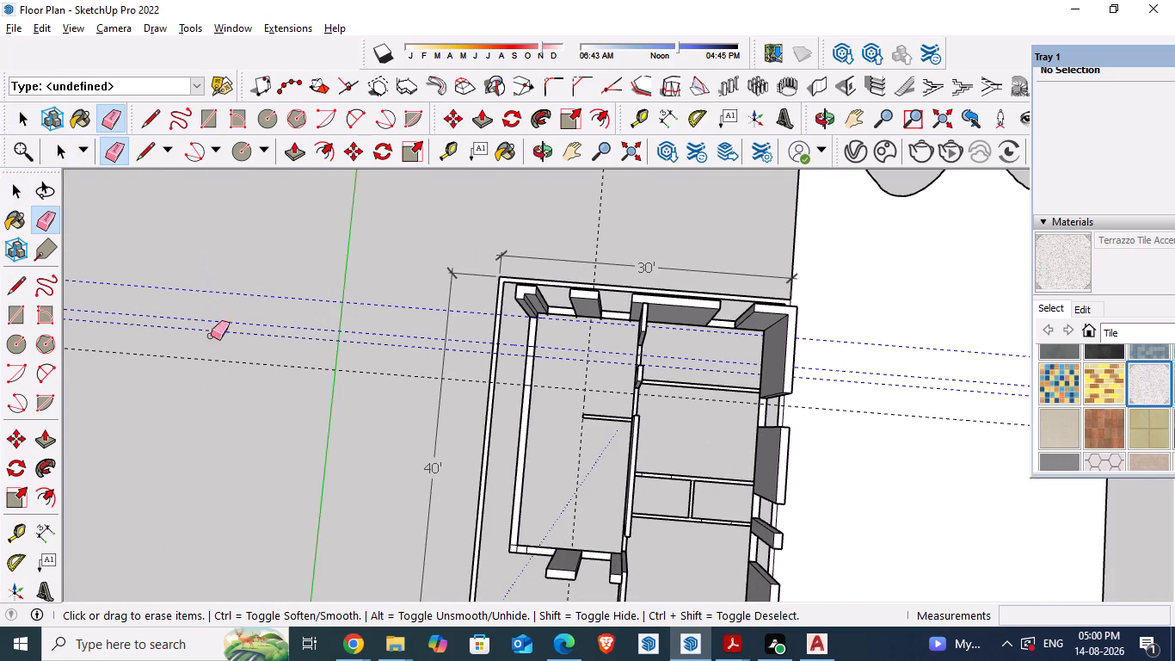
left_click_drag(211, 336, 219, 388)
scroll(300, 408, "down", 4)
left_click_drag(446, 217, 522, 232)
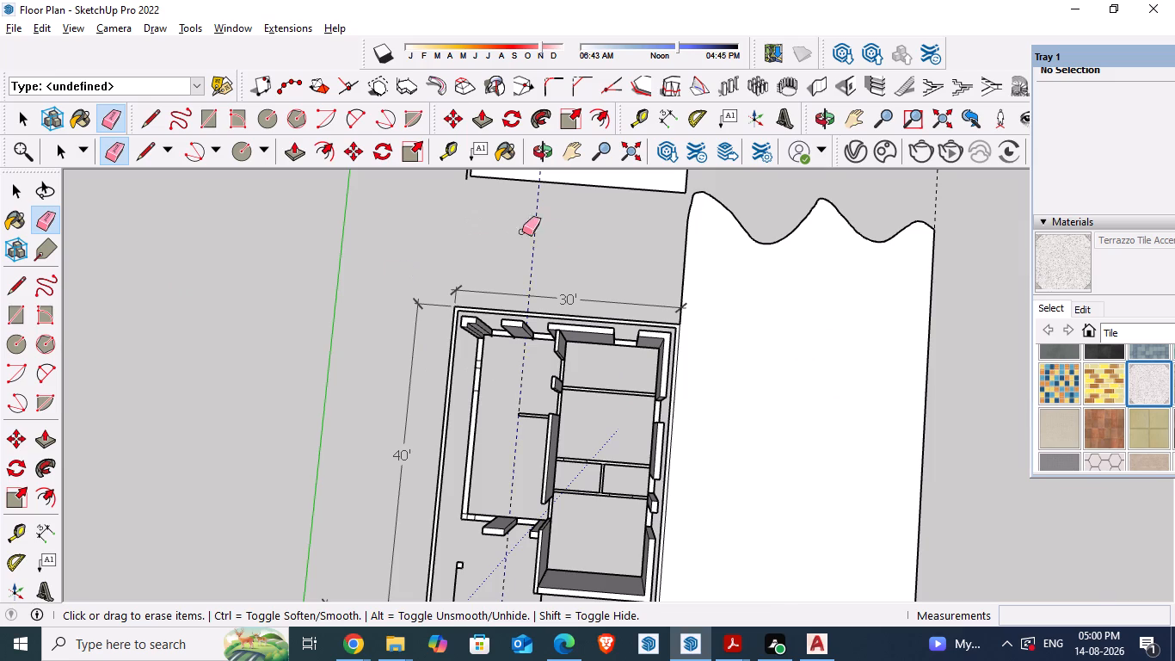
left_click_drag(522, 232, 576, 238)
Compare the hall's front corner and its wall openings in the model with the reference floor plan PDF.
scroll(515, 284, "down", 3)
scroll(532, 427, "up", 8)
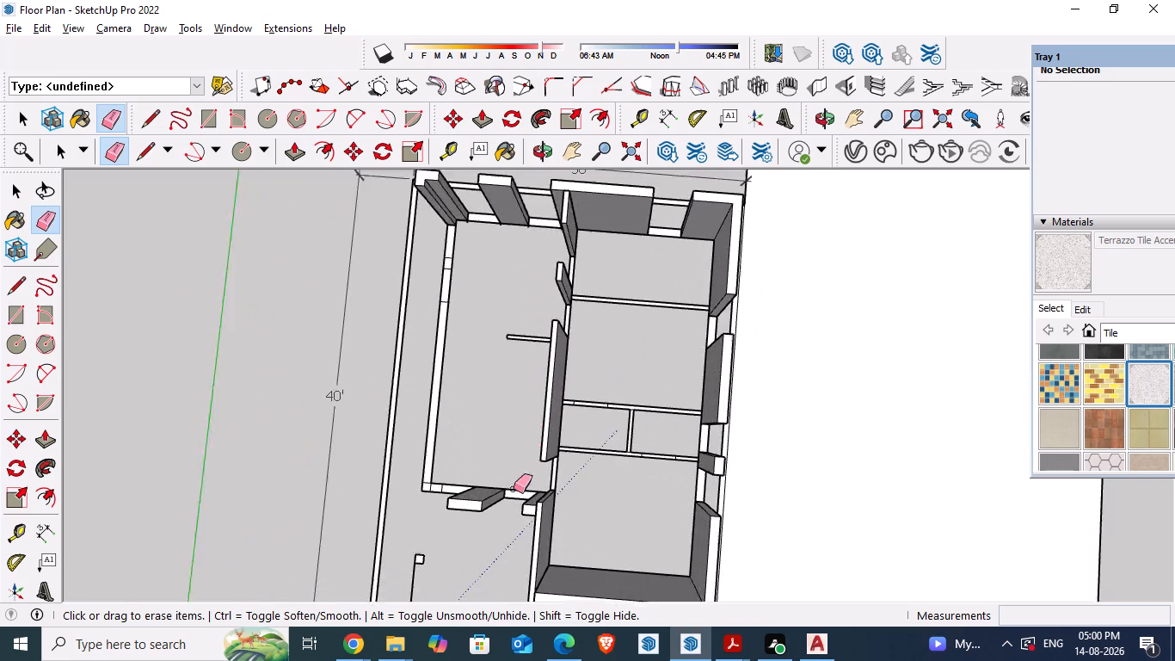
scroll(514, 489, "up", 1)
middle_click_drag(494, 509, 549, 351)
scroll(415, 523, "up", 5)
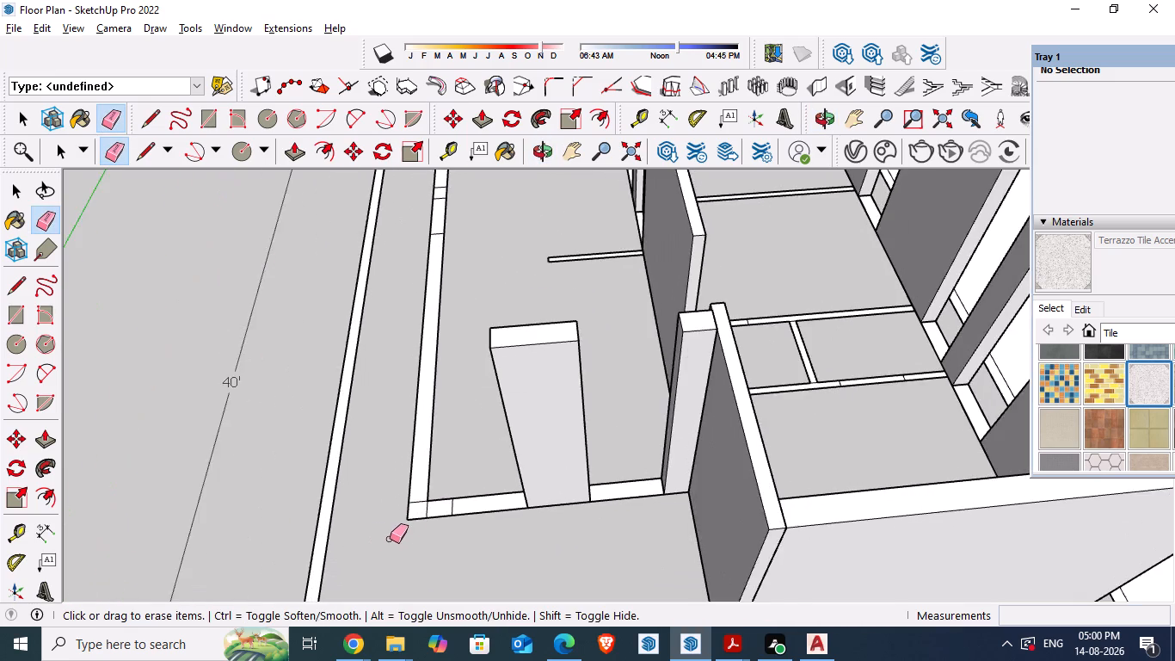
scroll(406, 534, "up", 4)
middle_click_drag(429, 529, 508, 526)
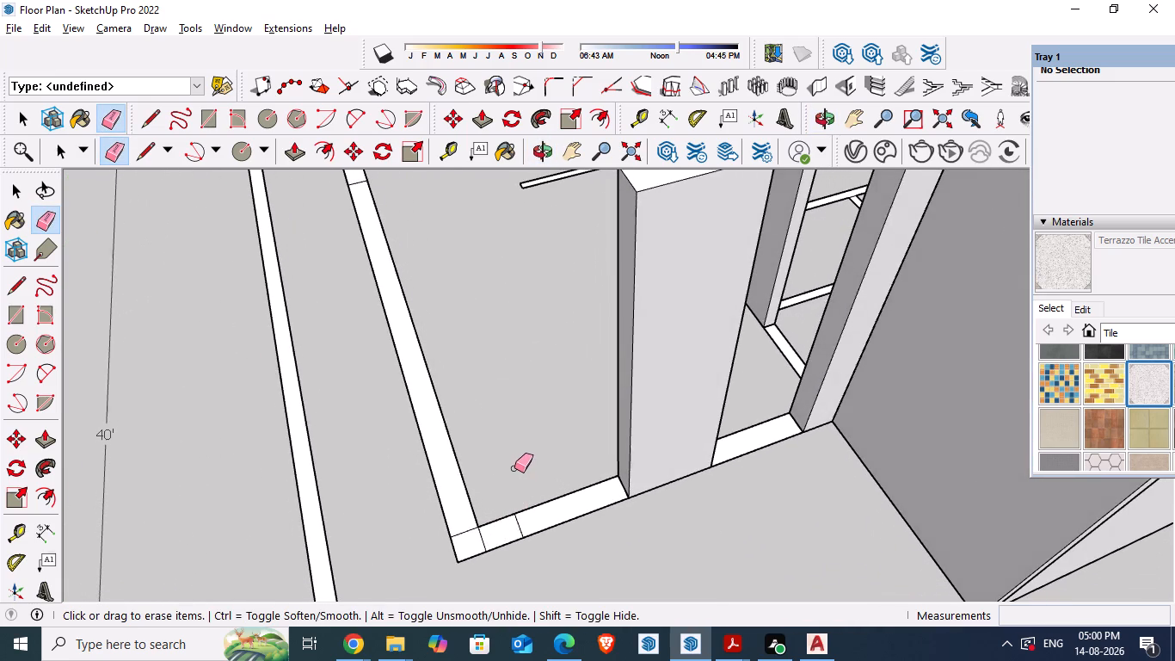
scroll(514, 468, "down", 3)
key("alt+Tab")
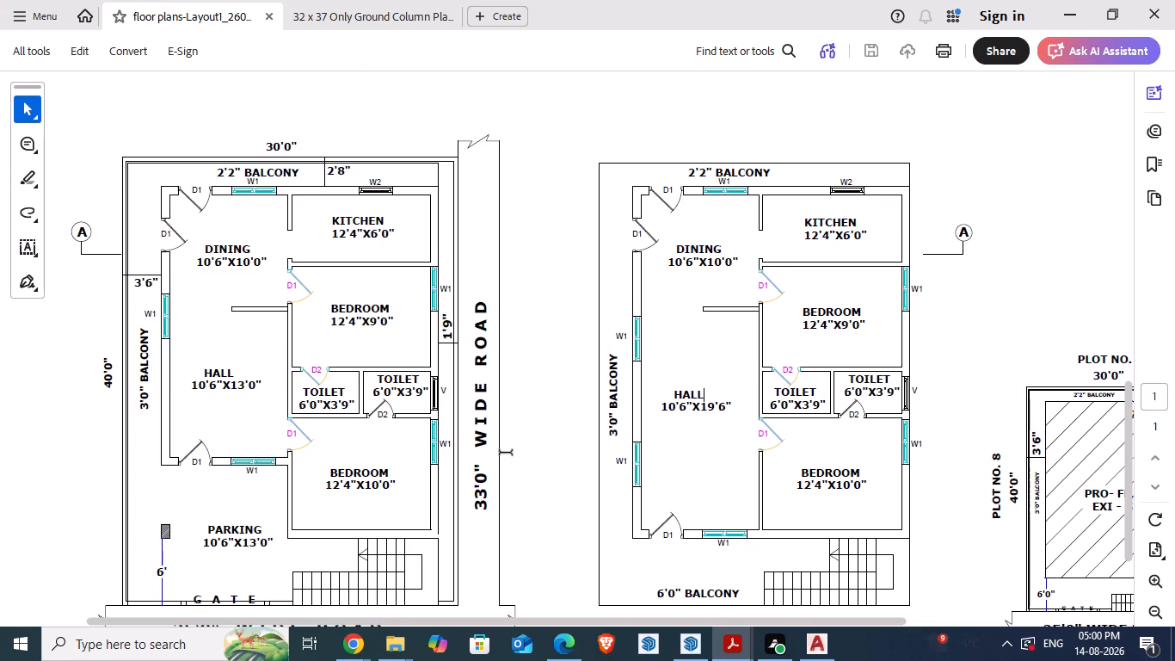
key("alt+Tab")
scroll(495, 555, "up", 3)
key("alt+Tab")
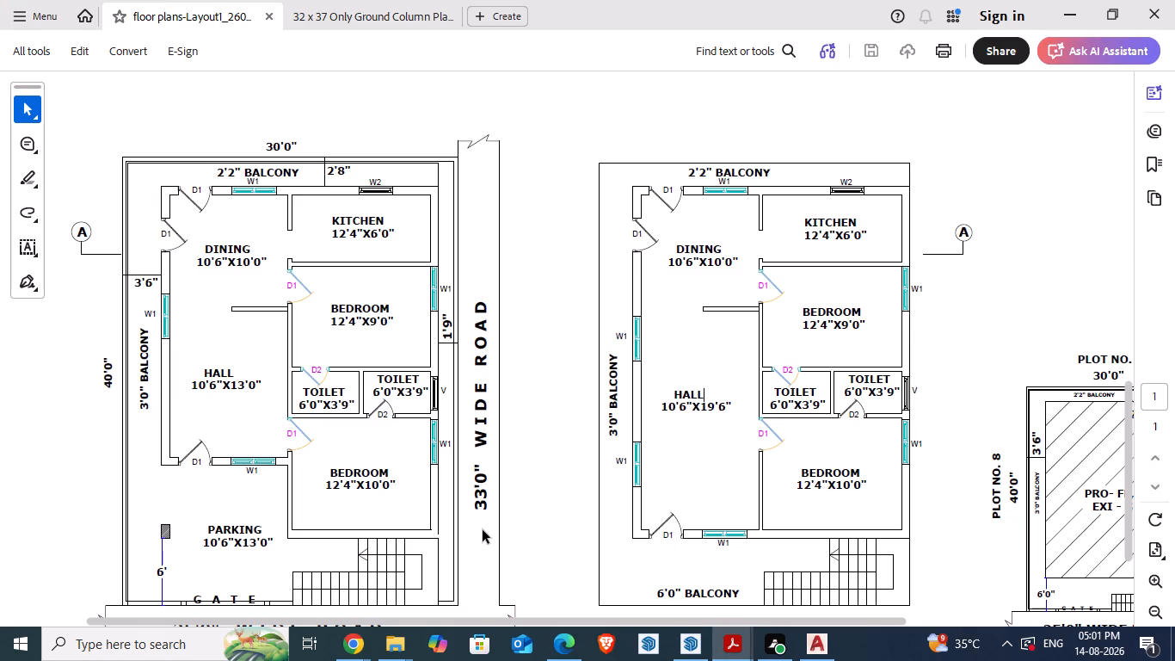
key("alt+Tab")
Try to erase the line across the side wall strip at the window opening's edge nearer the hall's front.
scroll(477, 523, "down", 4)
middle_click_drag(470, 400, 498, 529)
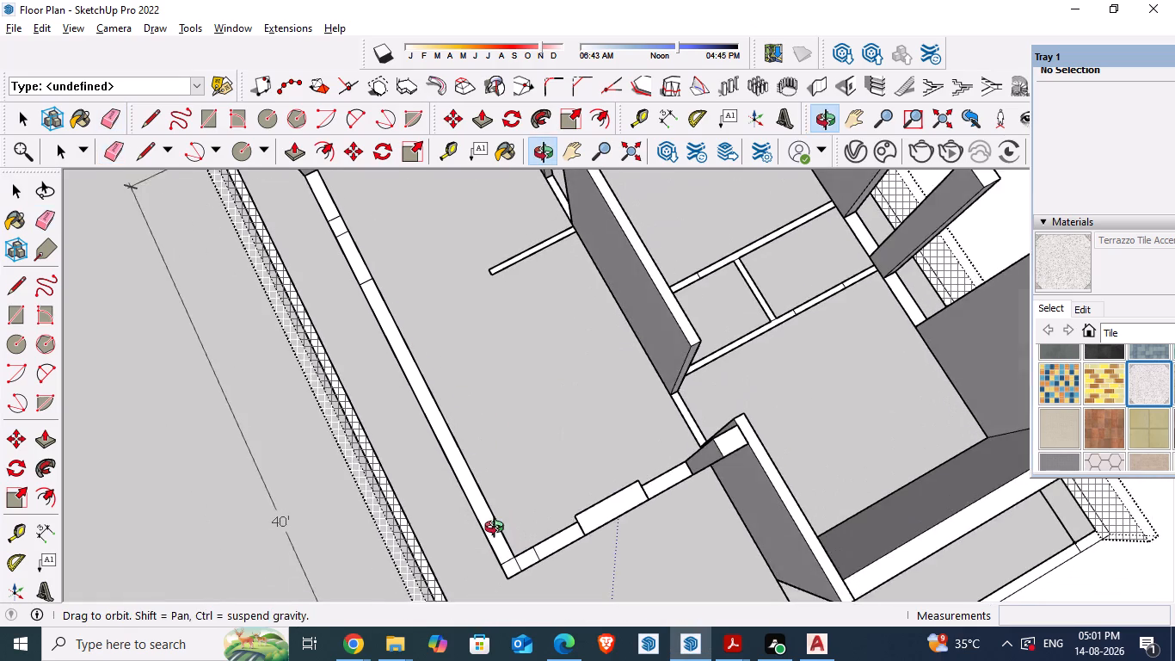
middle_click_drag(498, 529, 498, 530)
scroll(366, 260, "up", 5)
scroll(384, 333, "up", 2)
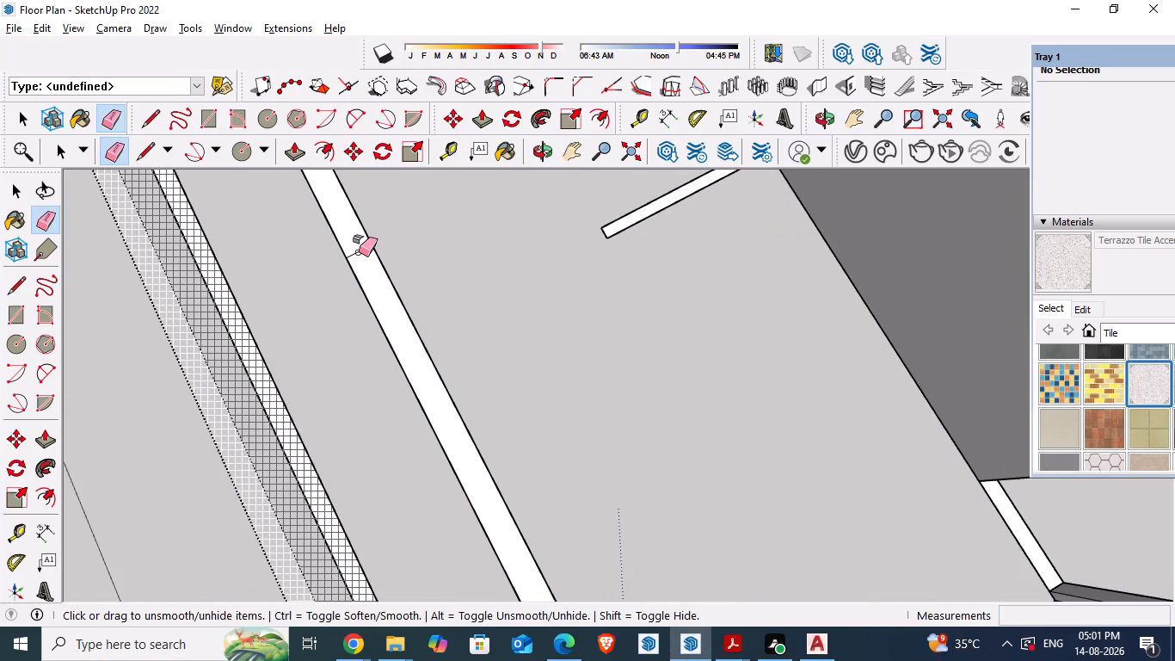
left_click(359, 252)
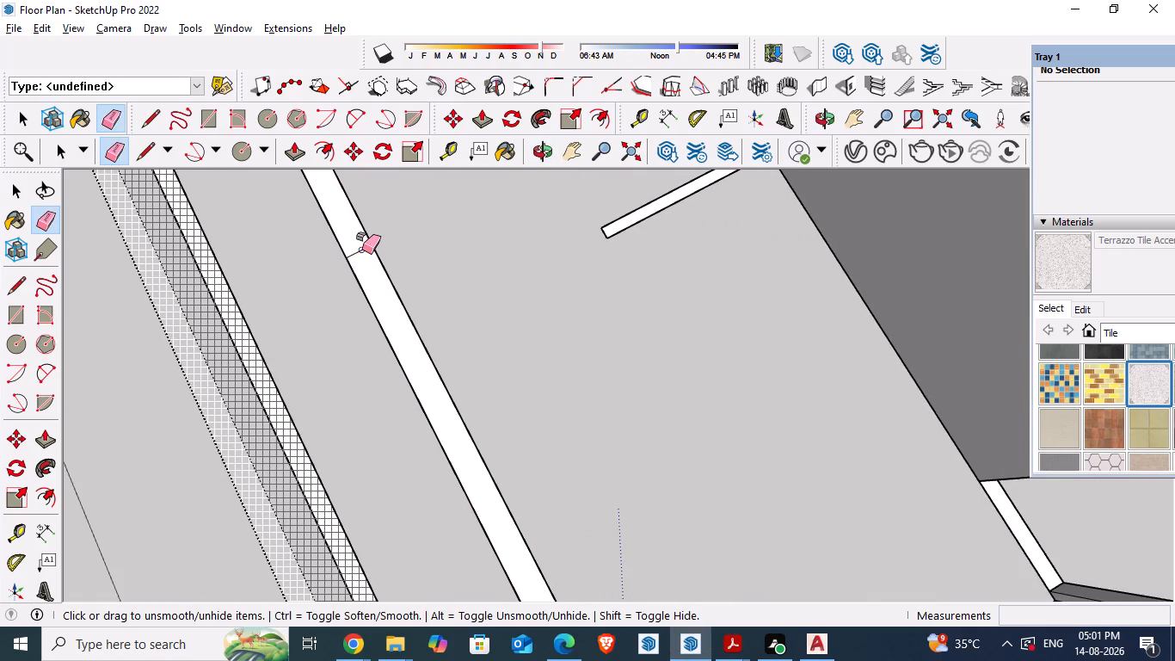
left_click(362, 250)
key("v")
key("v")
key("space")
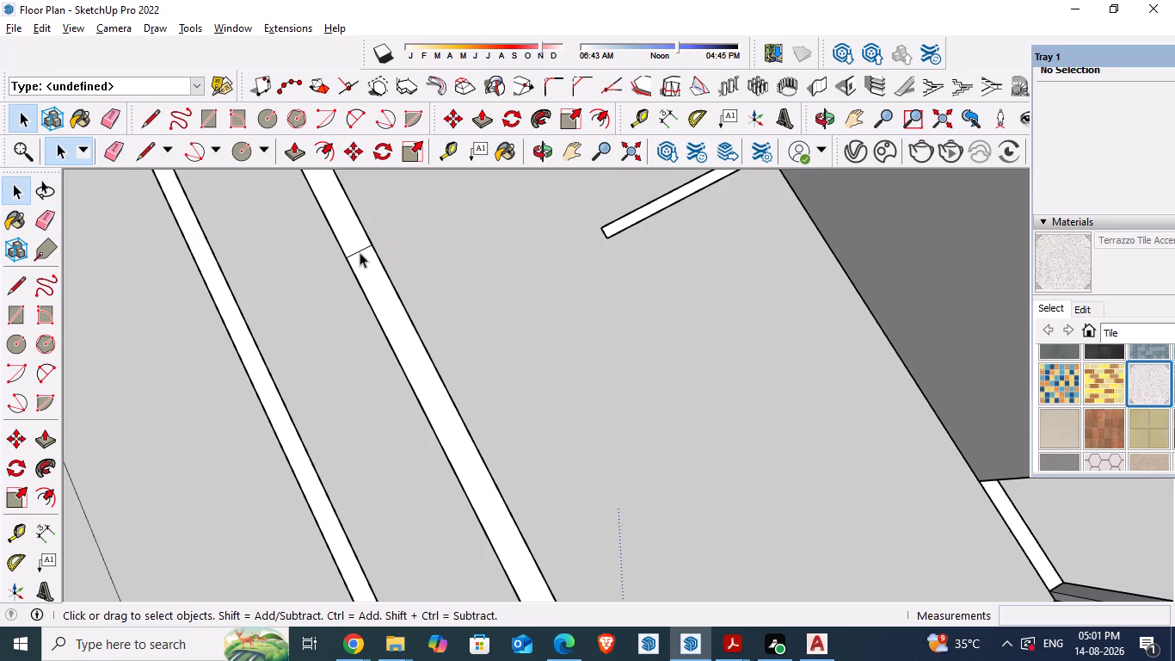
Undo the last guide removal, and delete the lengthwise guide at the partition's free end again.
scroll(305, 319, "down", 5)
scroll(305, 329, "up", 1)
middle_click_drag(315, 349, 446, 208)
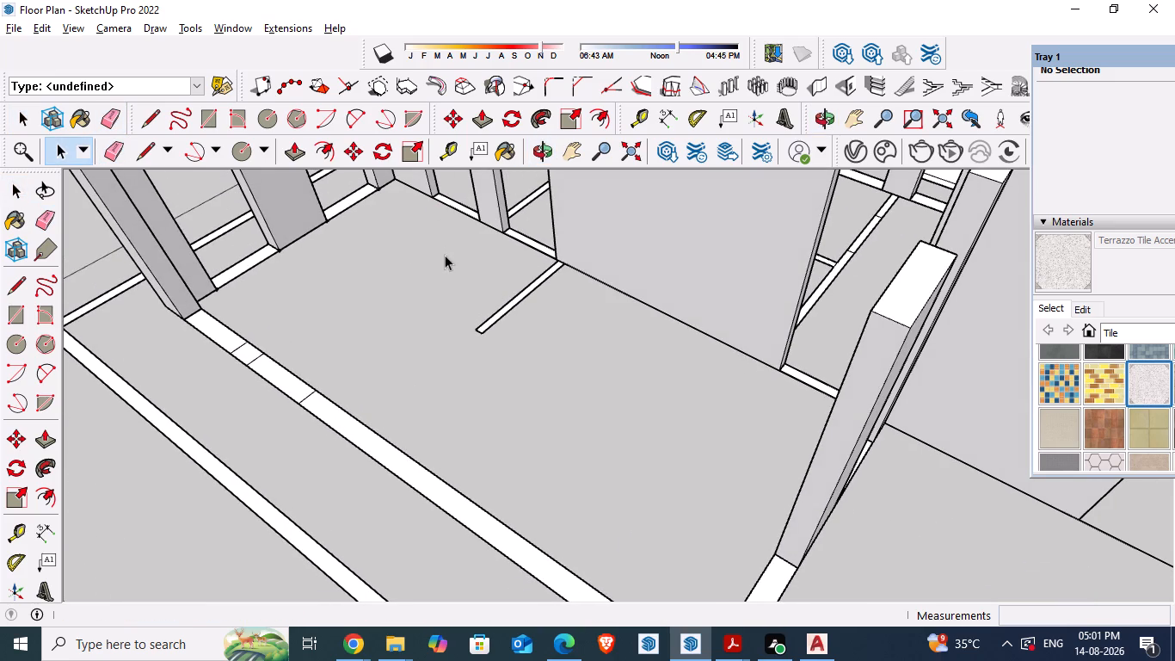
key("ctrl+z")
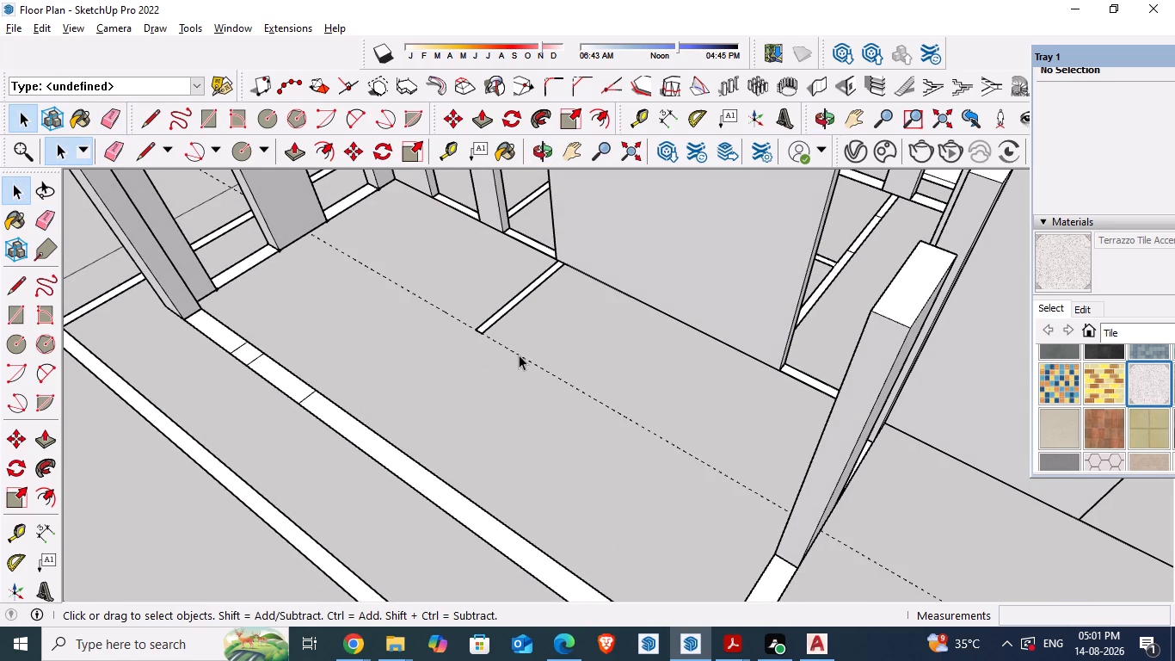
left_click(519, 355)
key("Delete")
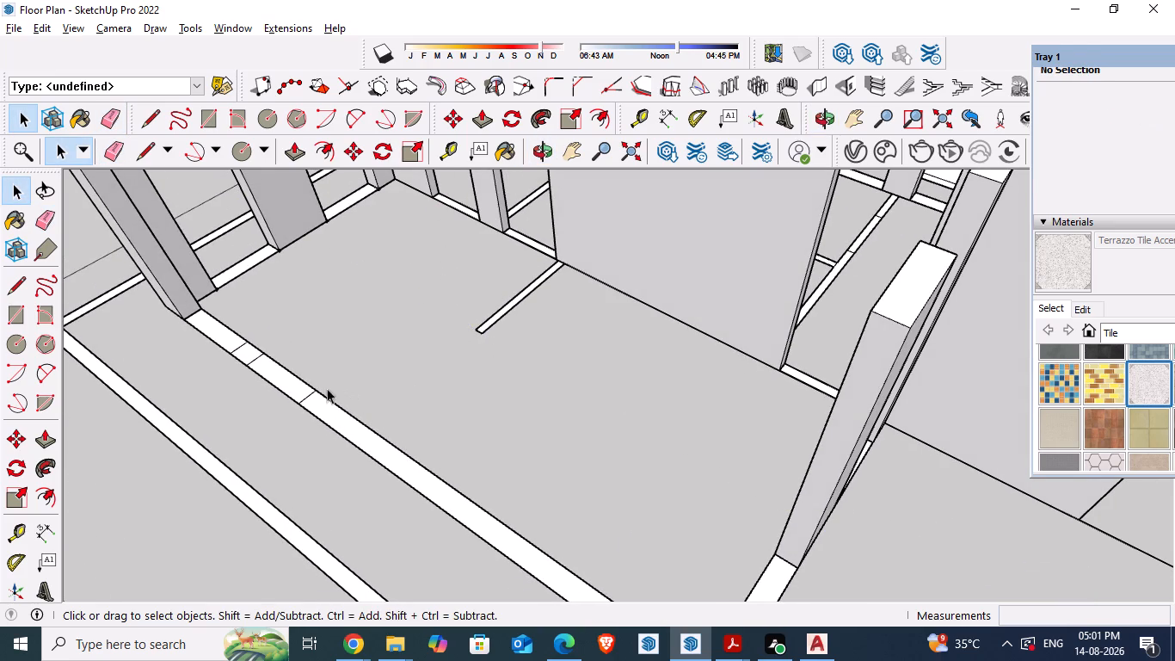
Compare the side wall's door and window openings in the model with the reference floor plan PDF.
scroll(285, 395, "up", 5)
middle_click_drag(281, 410, 403, 414)
scroll(403, 414, "down", 10)
middle_click_drag(385, 435, 397, 442)
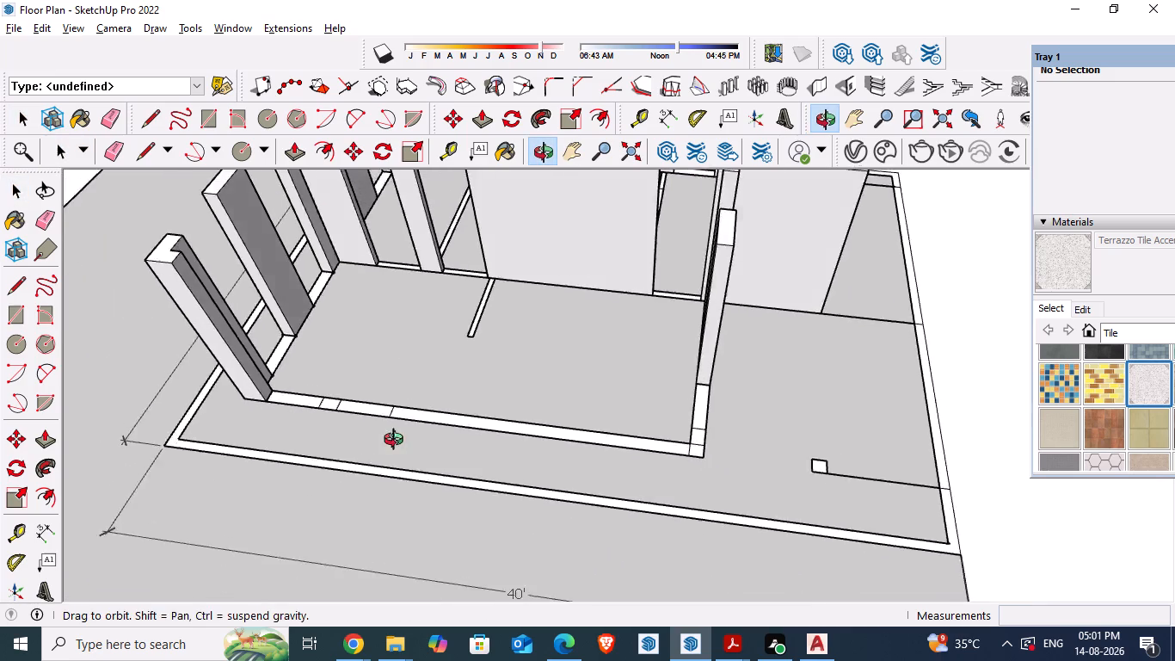
middle_click_drag(397, 442, 439, 544)
scroll(400, 509, "down", 1)
key("alt+Tab")
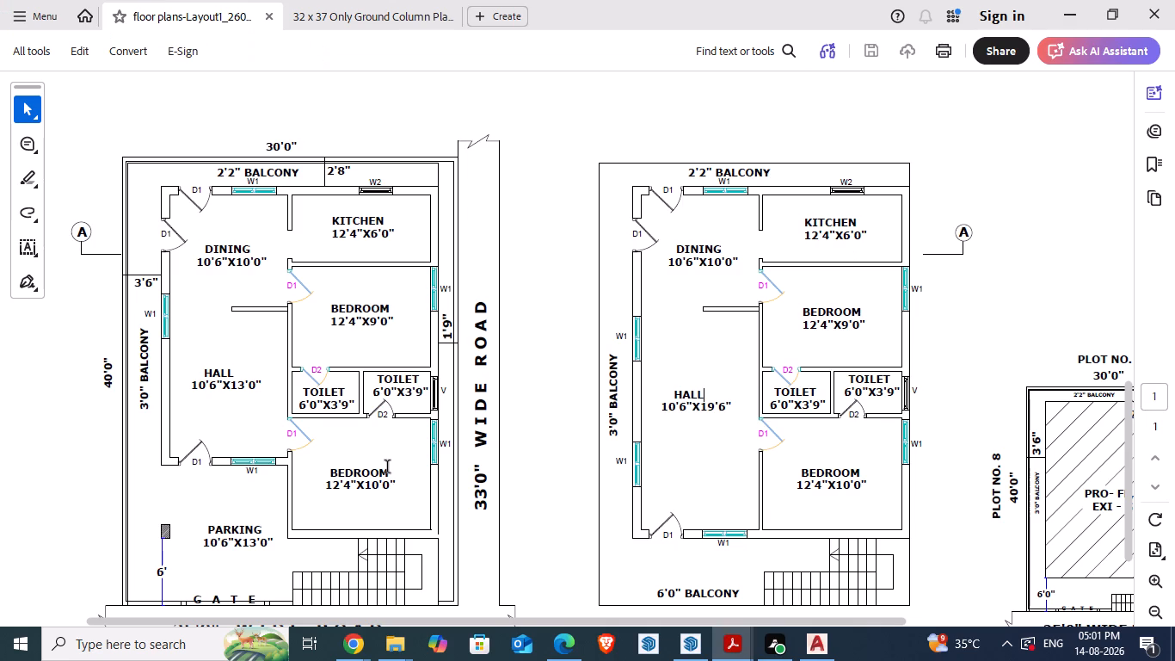
key("alt+Tab")
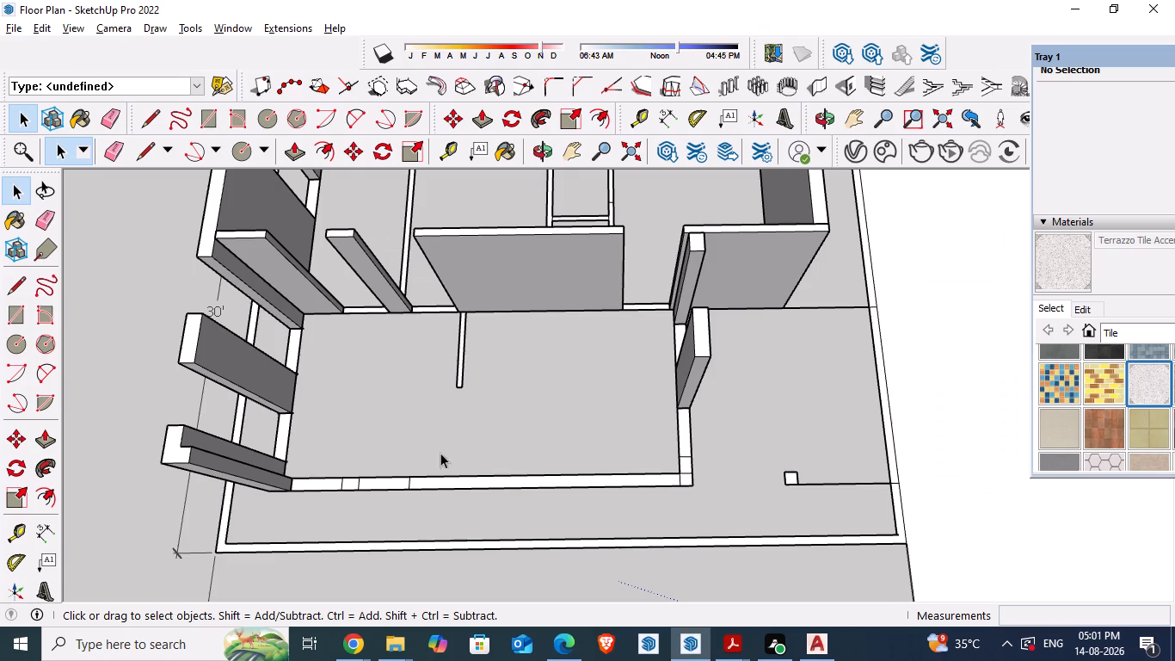
scroll(332, 492, "up", 5)
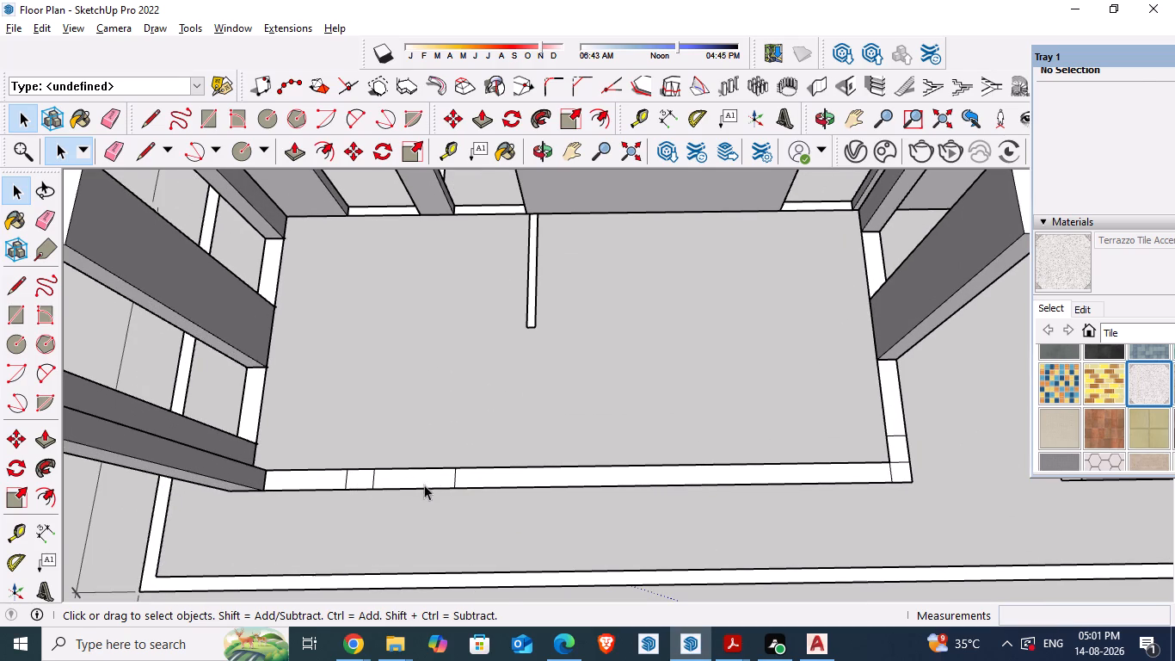
key("alt+Tab")
key("alt+Tab")
Erase the extra line across the side wall strip between the door opening and the window opening.
scroll(425, 502, "up", 3)
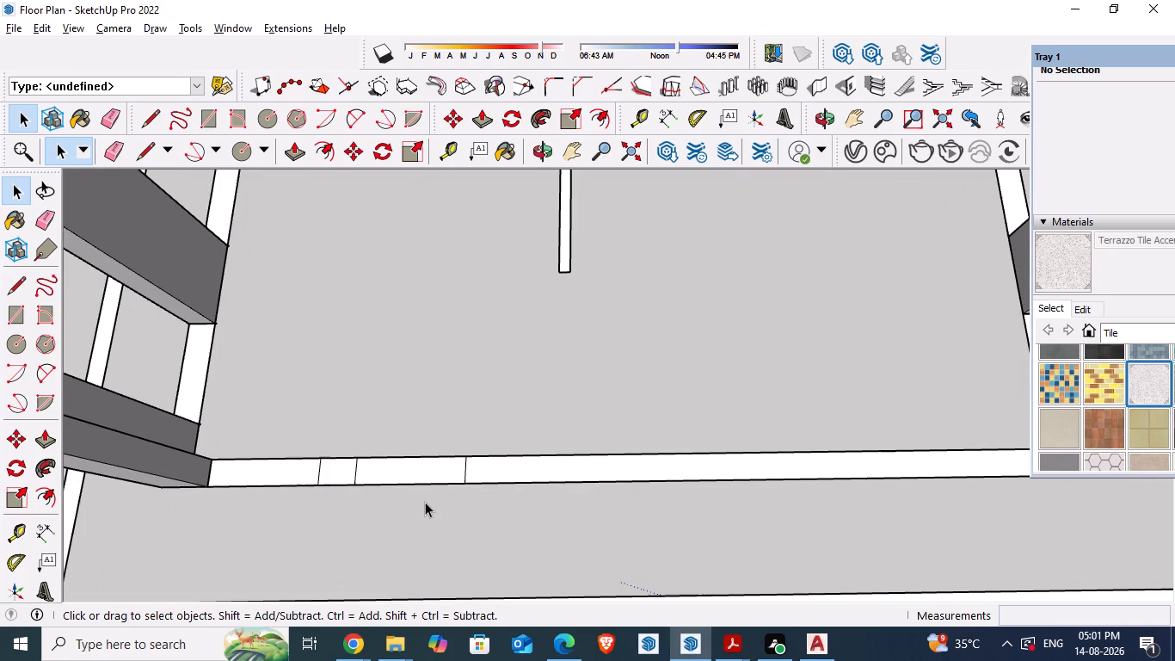
left_click(354, 473)
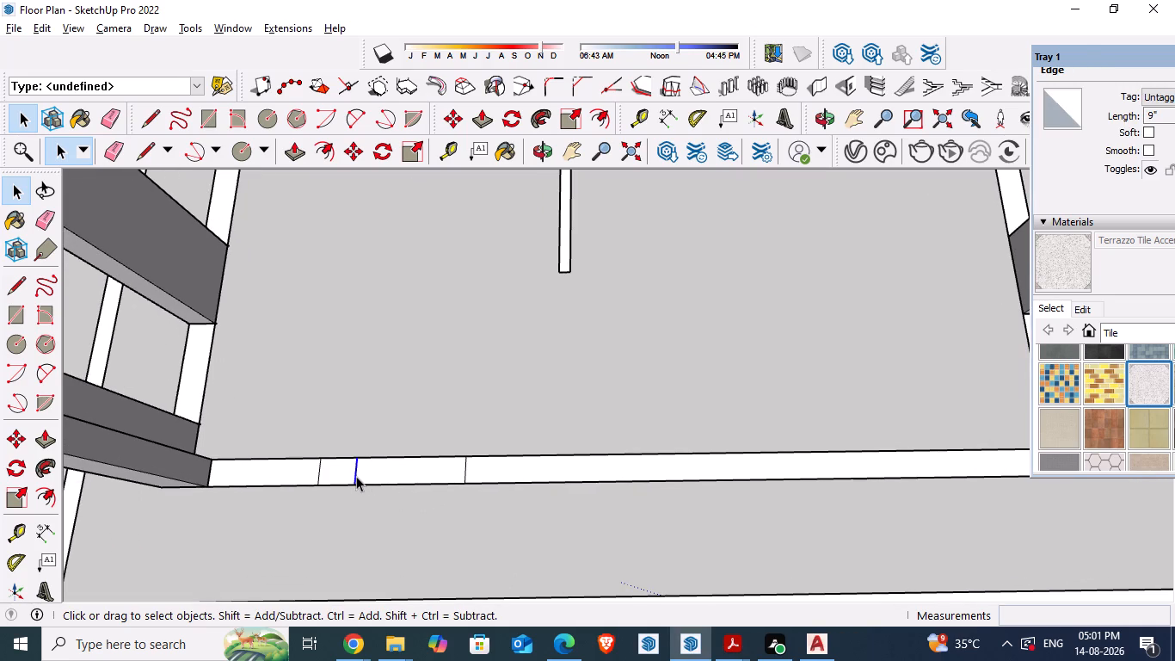
key("Delete")
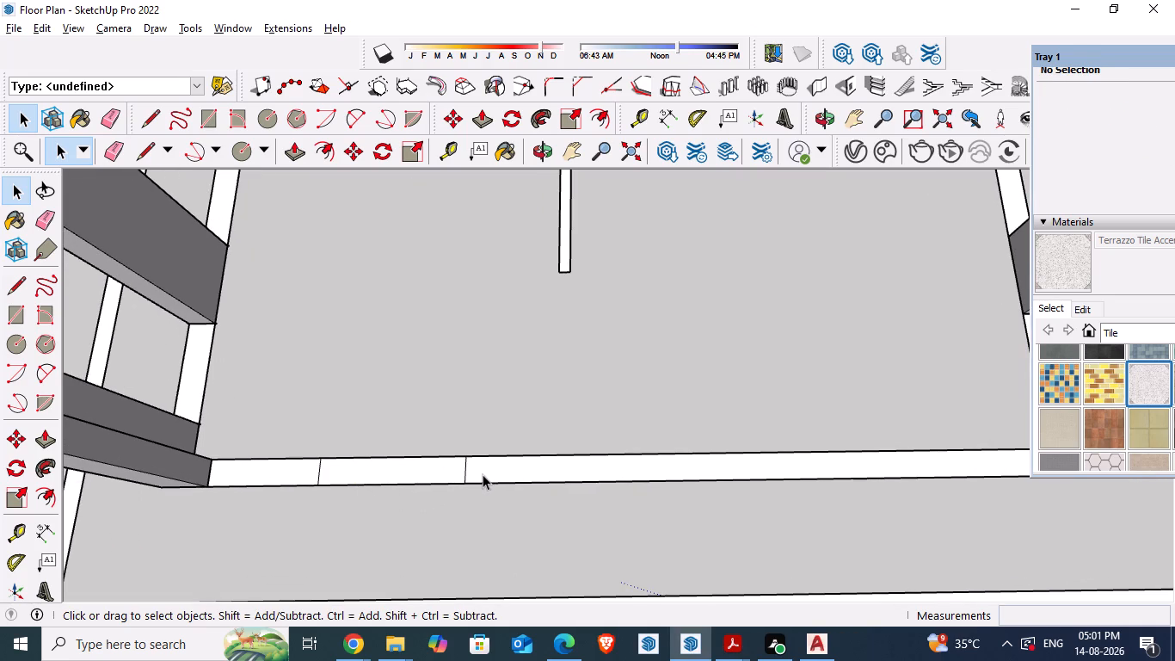
Place a guide 3' from the window opening's first edge and draw a line across the side wall strip along it.
key("t")
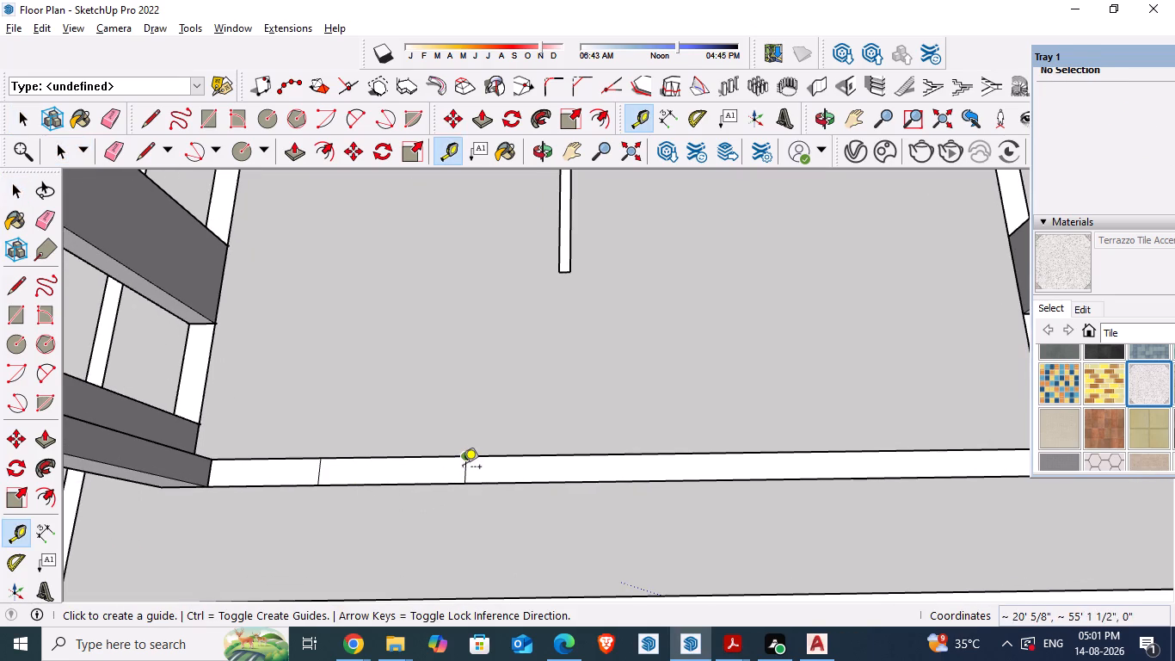
left_click(465, 469)
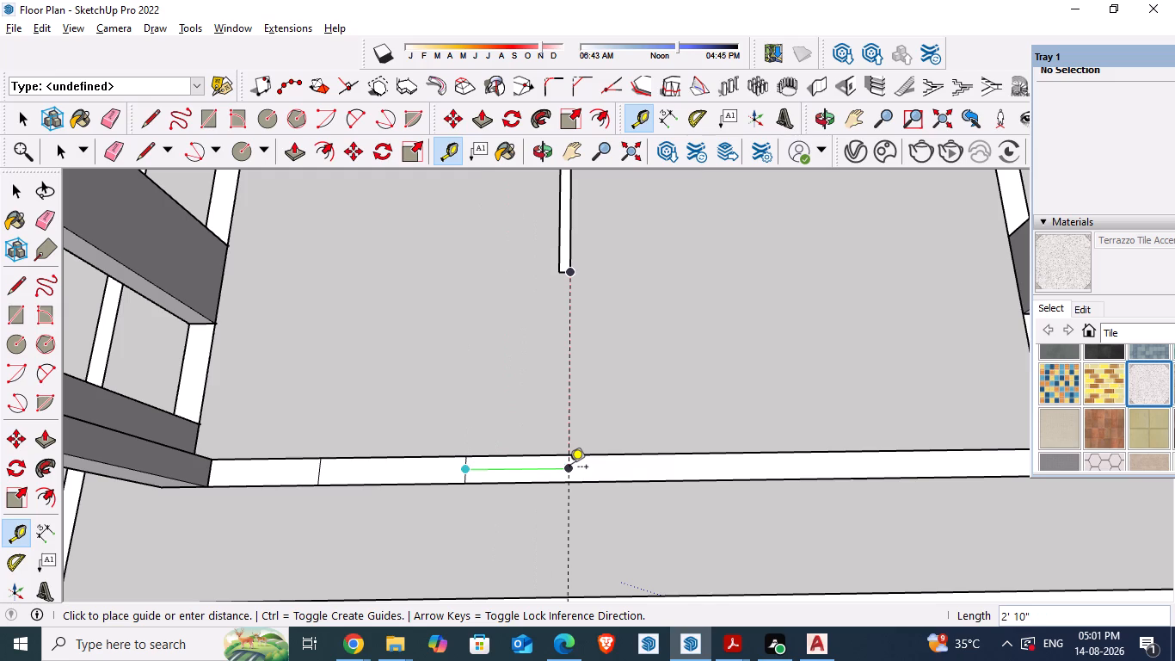
key("3")
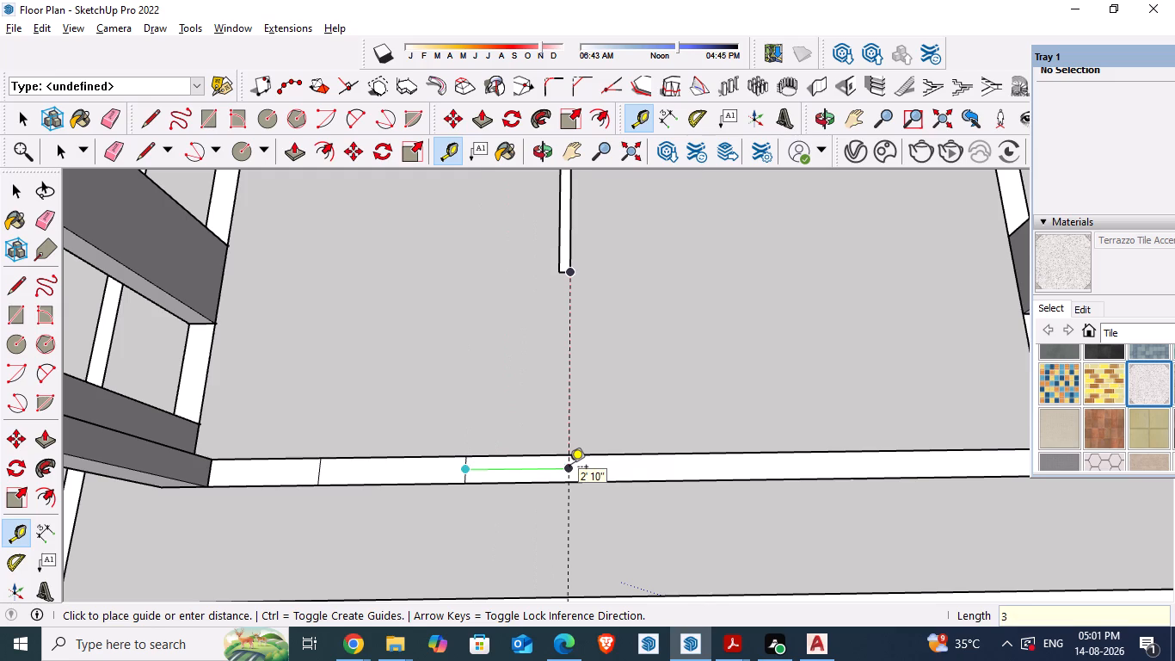
key("apostrophe")
key("Return")
key("space")
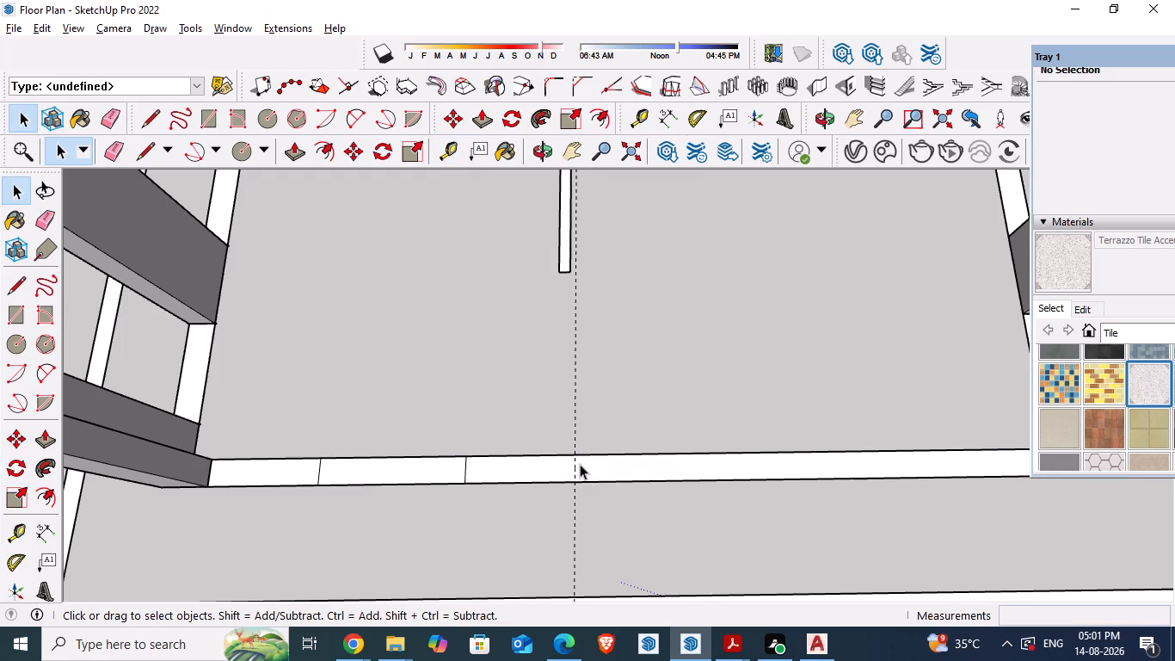
type("l")
left_click(574, 451)
left_click(574, 482)
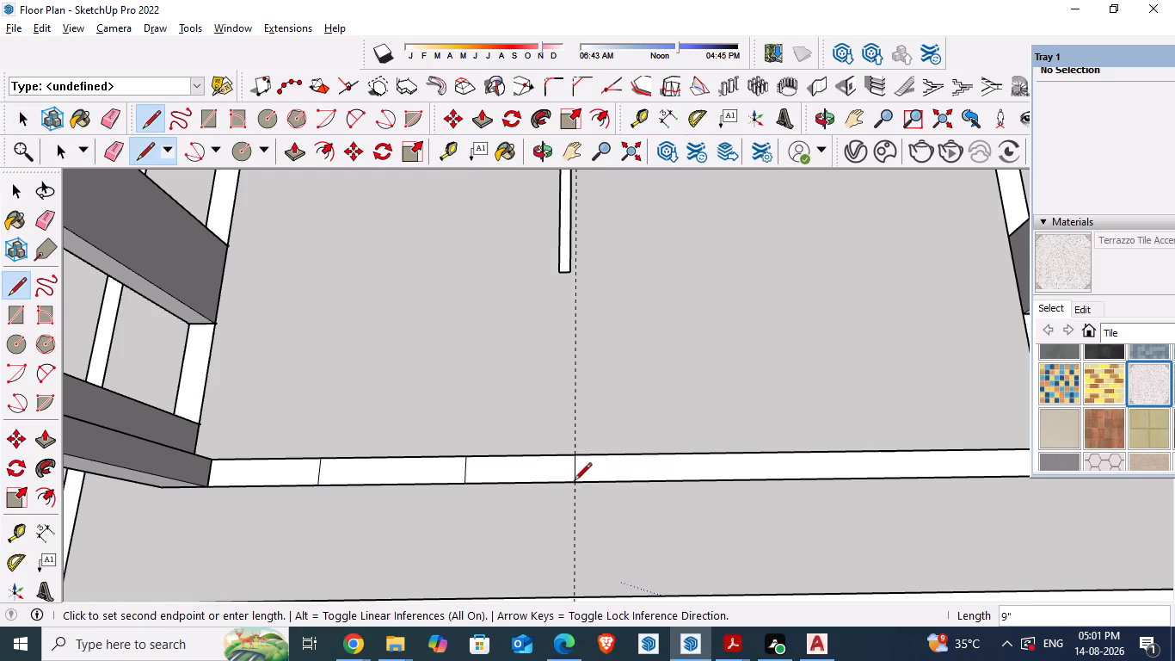
key("space")
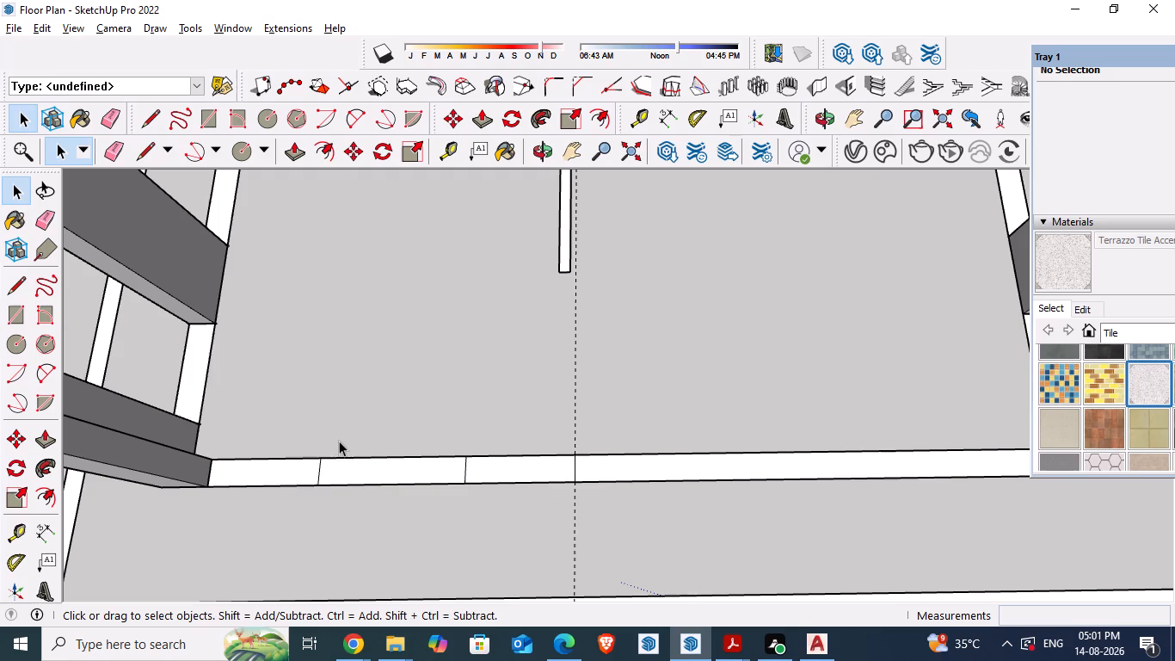
Build a 9" thick, 10' high right-aligned wall on the side wall strip between the door and window openings.
left_click(812, 84)
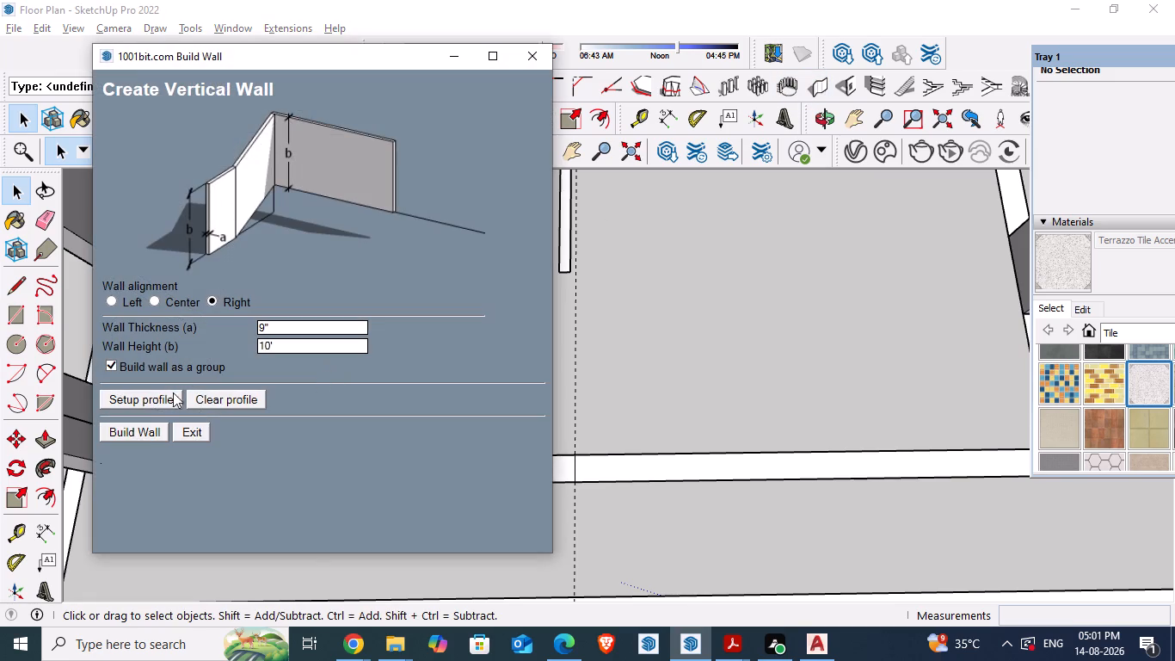
left_click(145, 436)
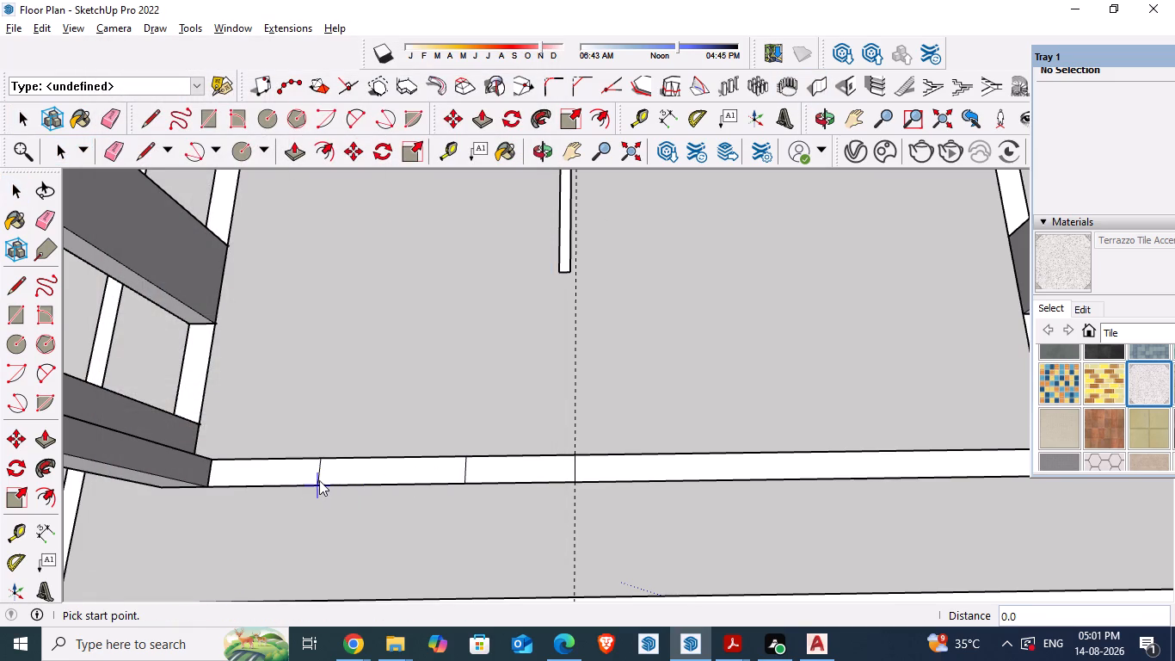
left_click(320, 480)
double_click(464, 475)
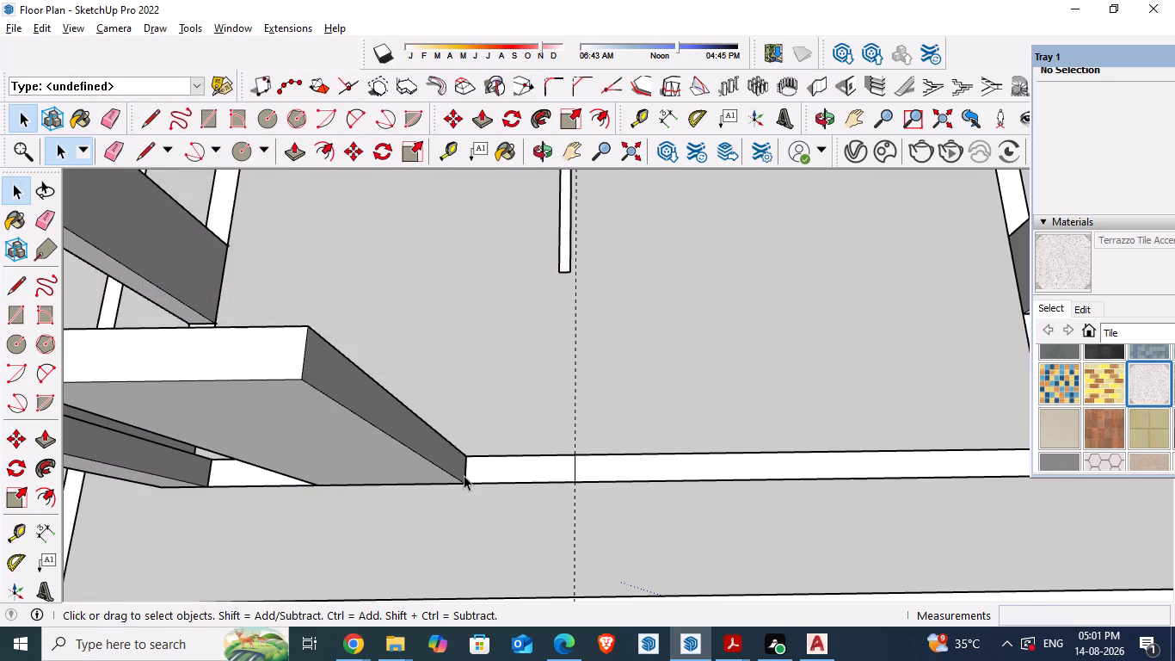
Build a 9" thick, 10' high wall from the side window's far edge around the hall's front corner to the front door opening.
scroll(400, 411, "down", 5)
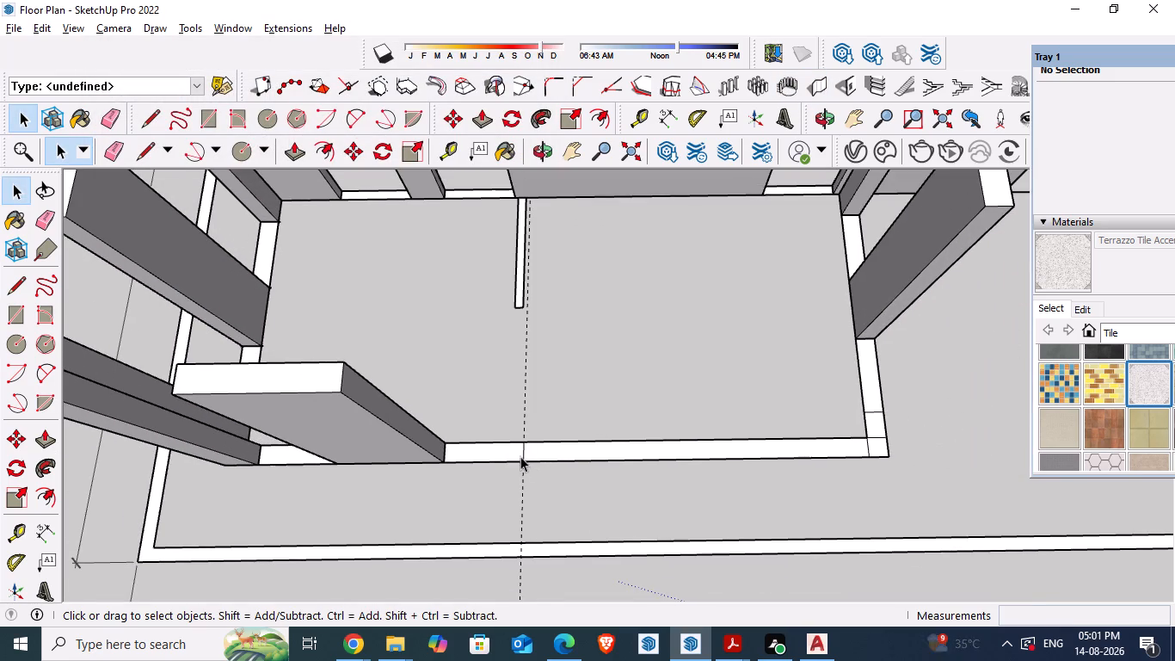
left_click(814, 84)
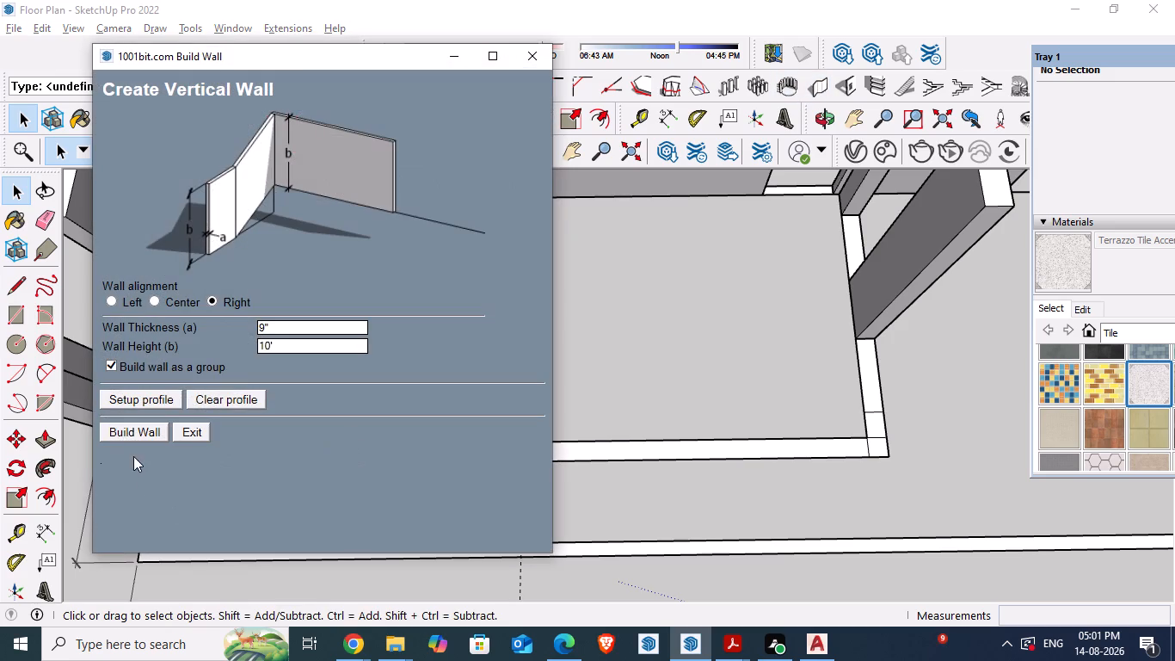
left_click(135, 434)
double_click(520, 456)
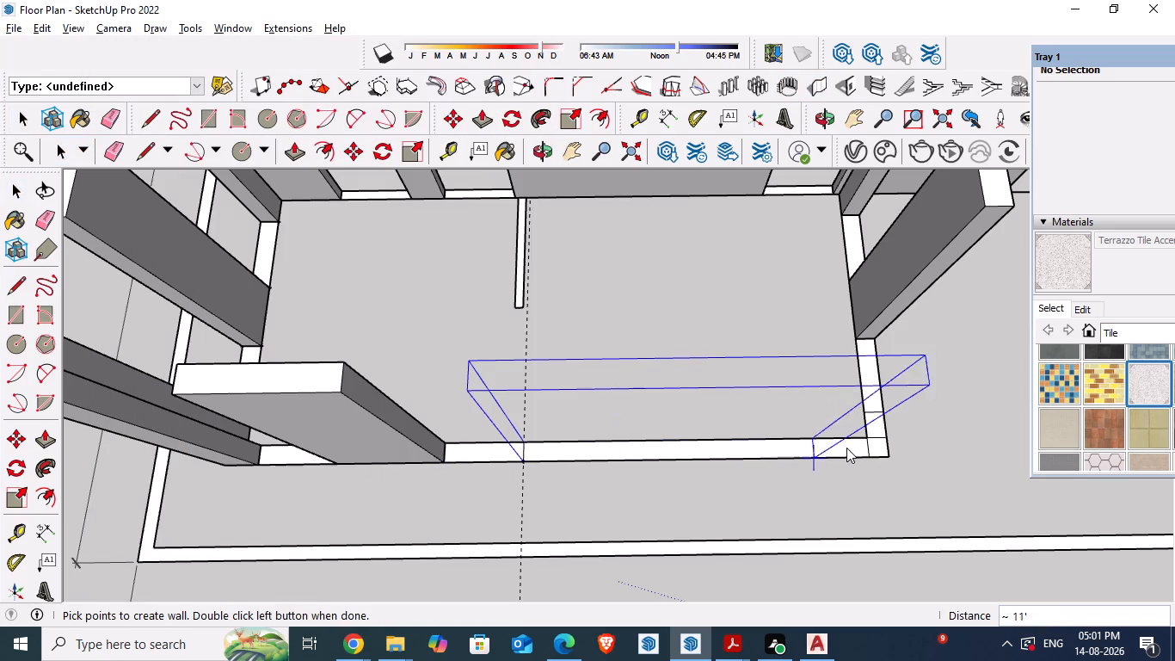
left_click(885, 452)
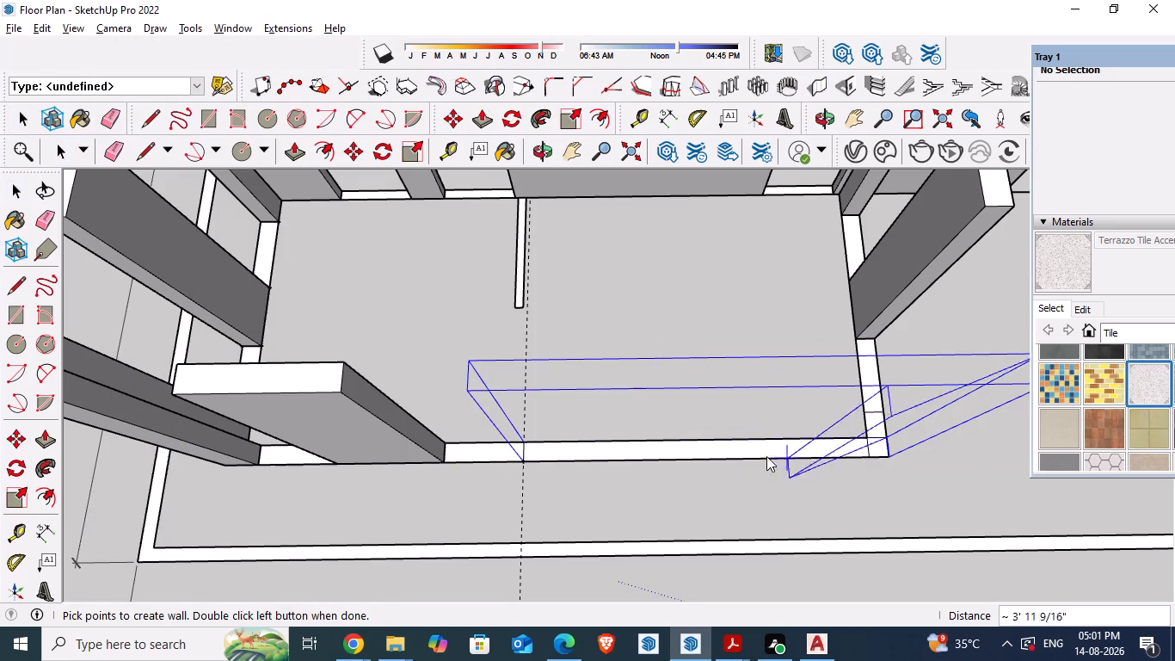
scroll(740, 453, "down", 6)
scroll(891, 441, "up", 1)
middle_click_drag(889, 444, 566, 401)
scroll(501, 323, "down", 5)
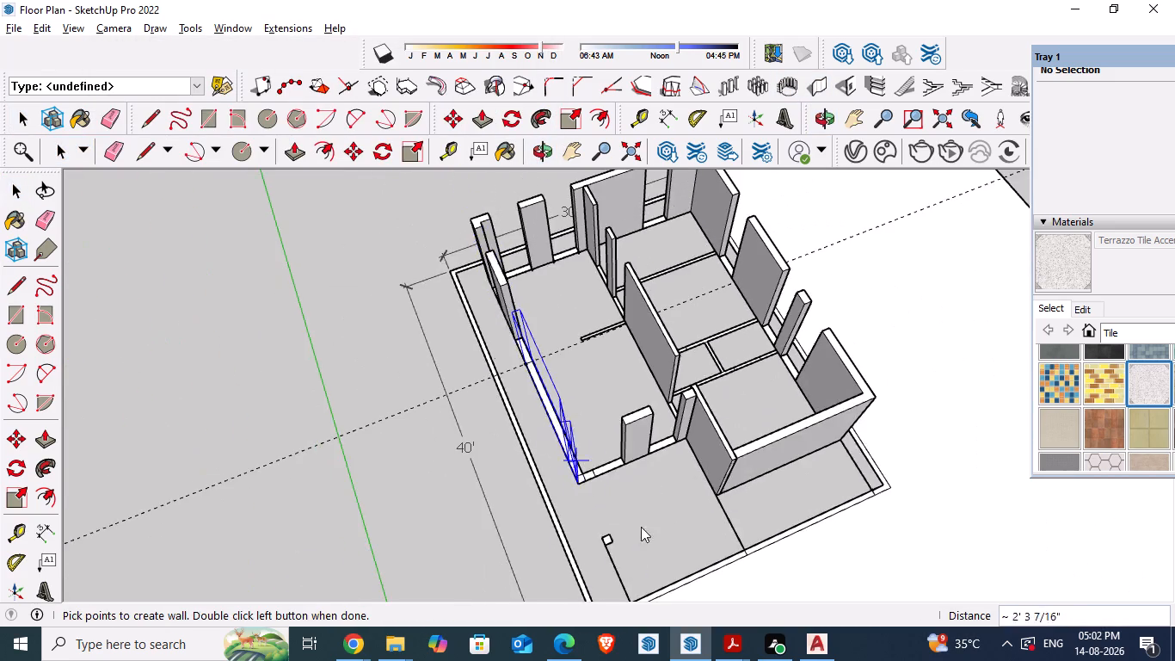
scroll(651, 534, "up", 18)
double_click(541, 392)
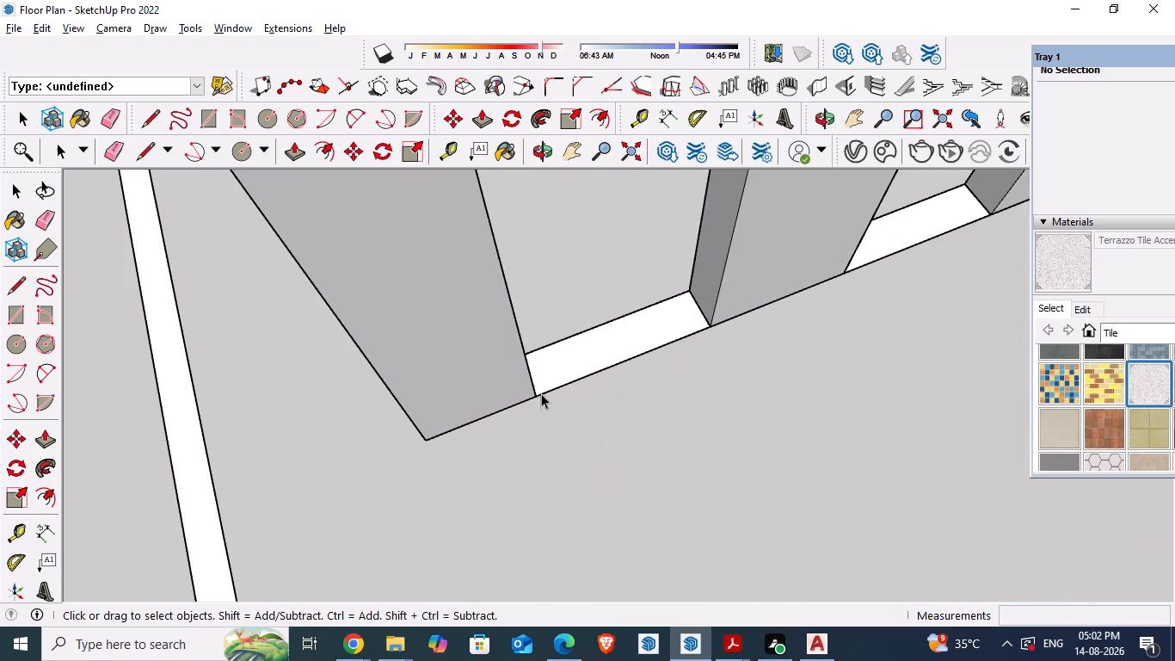
Save the model with the new hall walls.
scroll(445, 480, "down", 11)
scroll(479, 460, "up", 1)
middle_click_drag(479, 460, 438, 537)
scroll(458, 489, "down", 1)
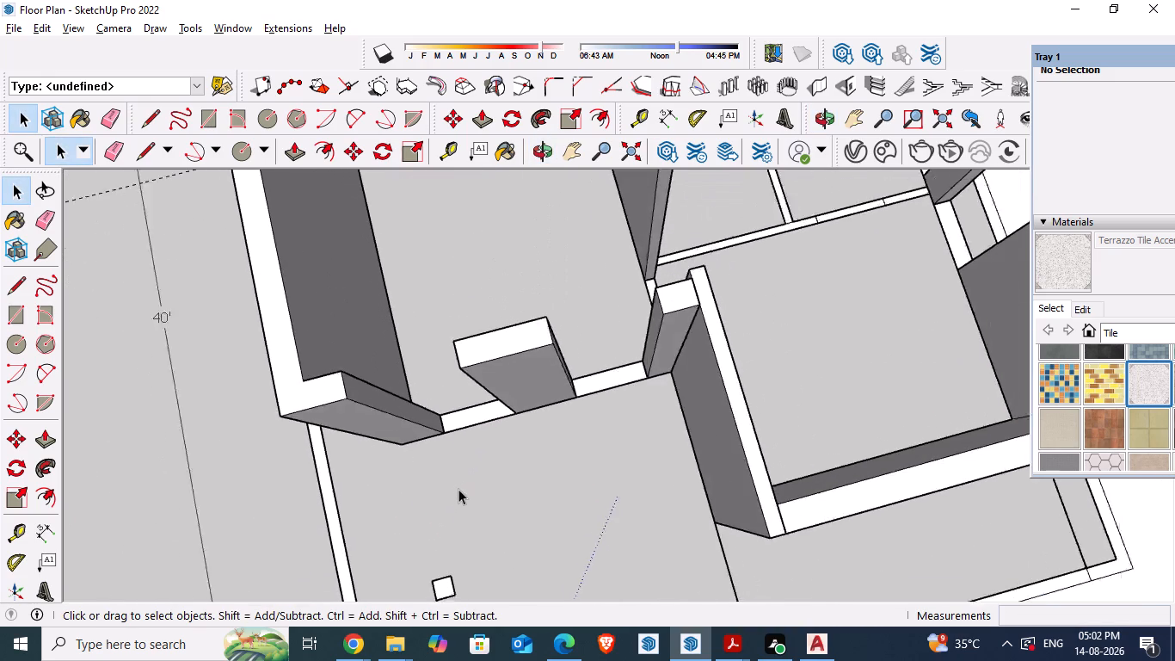
scroll(458, 489, "down", 7)
middle_click_drag(517, 486, 348, 489)
scroll(763, 379, "up", 6)
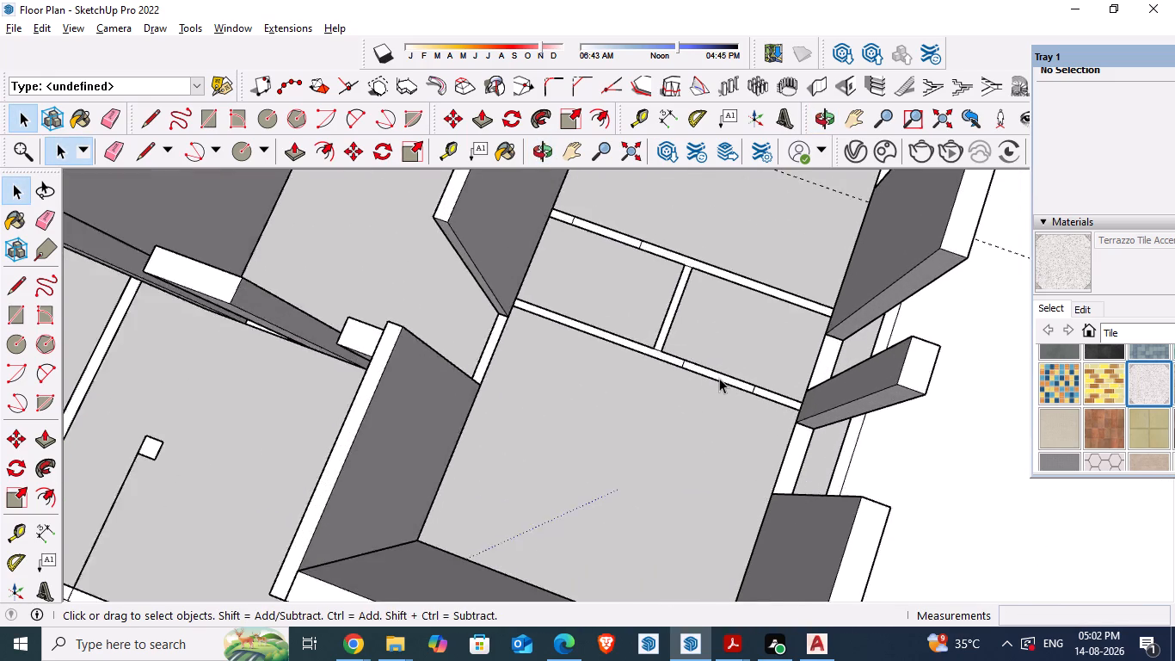
scroll(719, 378, "up", 5)
scroll(632, 404, "up", 1)
middle_click_drag(614, 448, 647, 453)
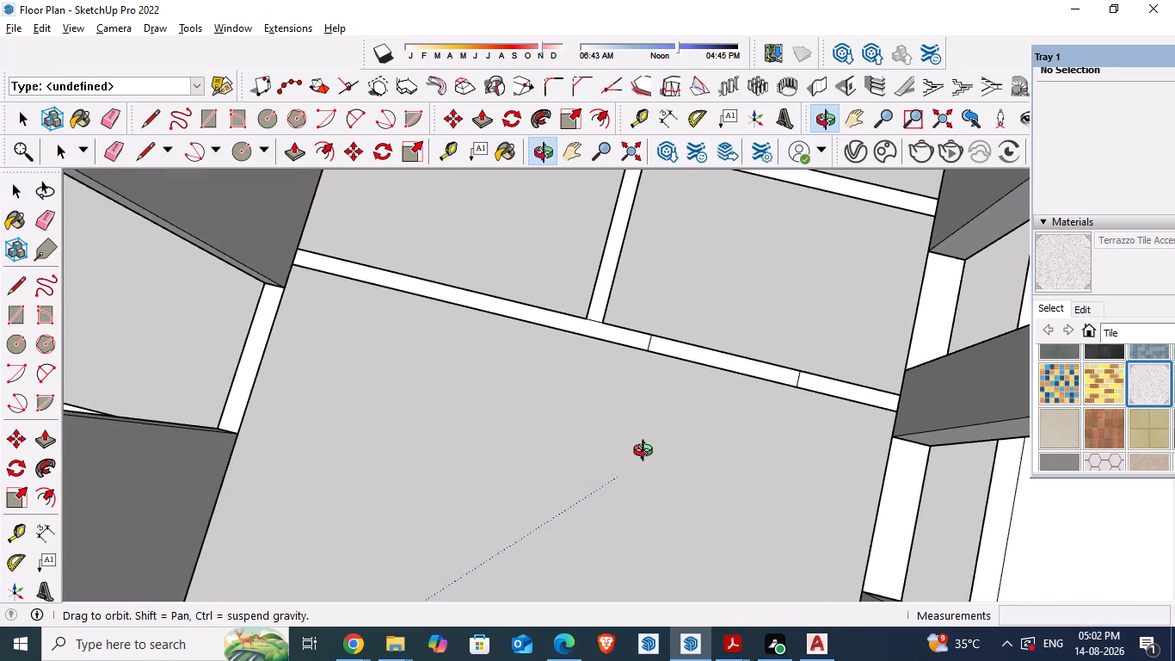
middle_click_drag(647, 453, 648, 453)
key("ctrl+s")
Measure the thickness of the hall partition strip where it meets the bedroom wall, without placing a dimension.
scroll(583, 476, "down", 11)
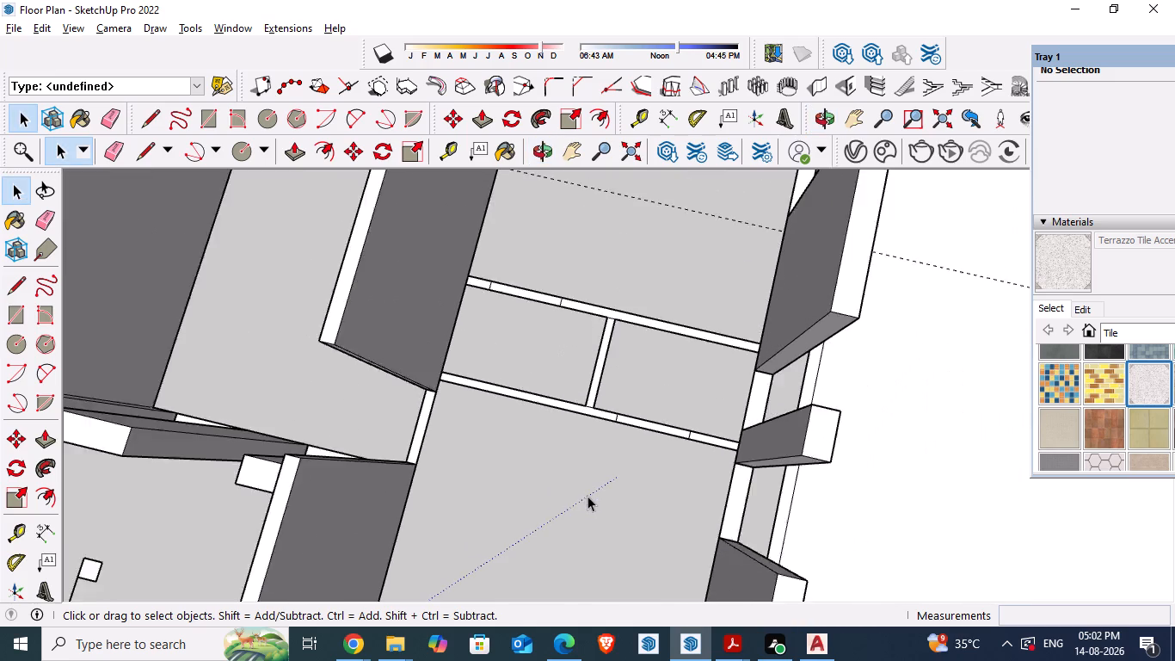
scroll(587, 496, "down", 5)
middle_click_drag(579, 506, 770, 313)
scroll(743, 341, "down", 4)
middle_click_drag(580, 415, 580, 416)
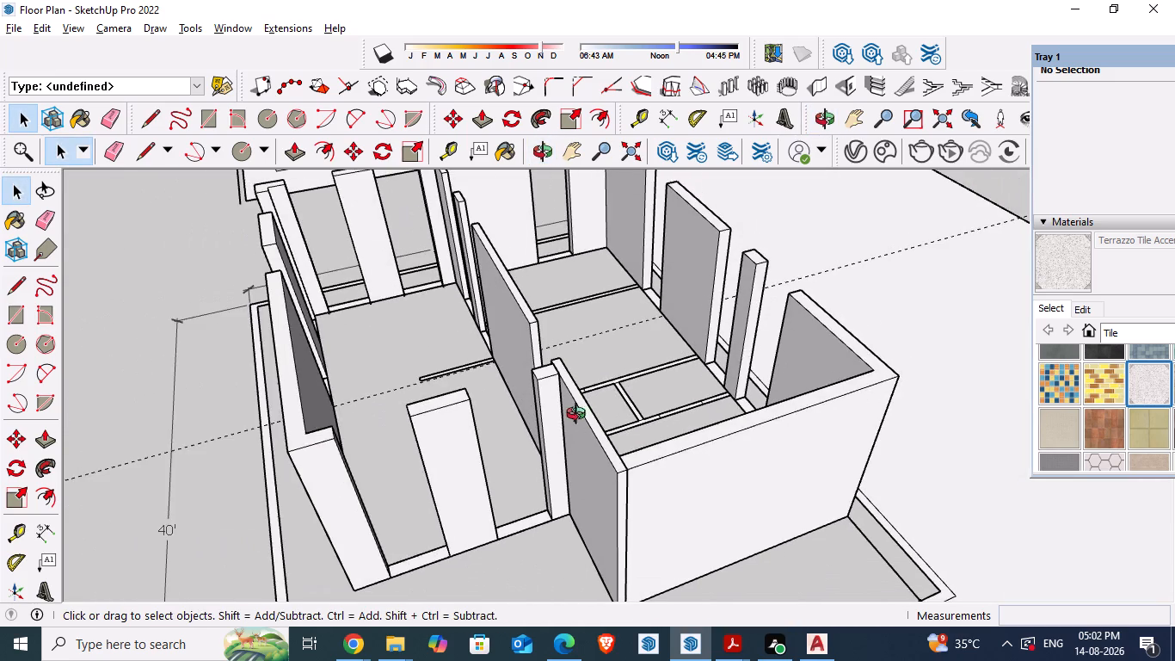
middle_click_drag(580, 416, 872, 415)
middle_click_drag(648, 398, 704, 522)
scroll(579, 423, "up", 4)
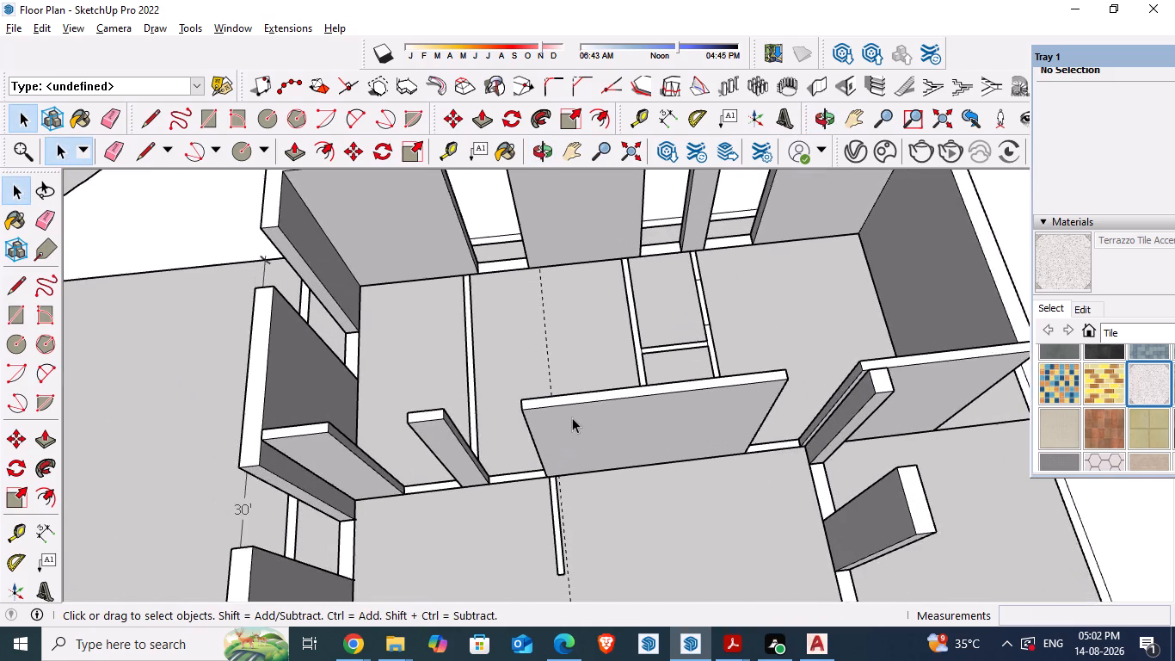
scroll(580, 441, "up", 5)
middle_click_drag(475, 324, 420, 257)
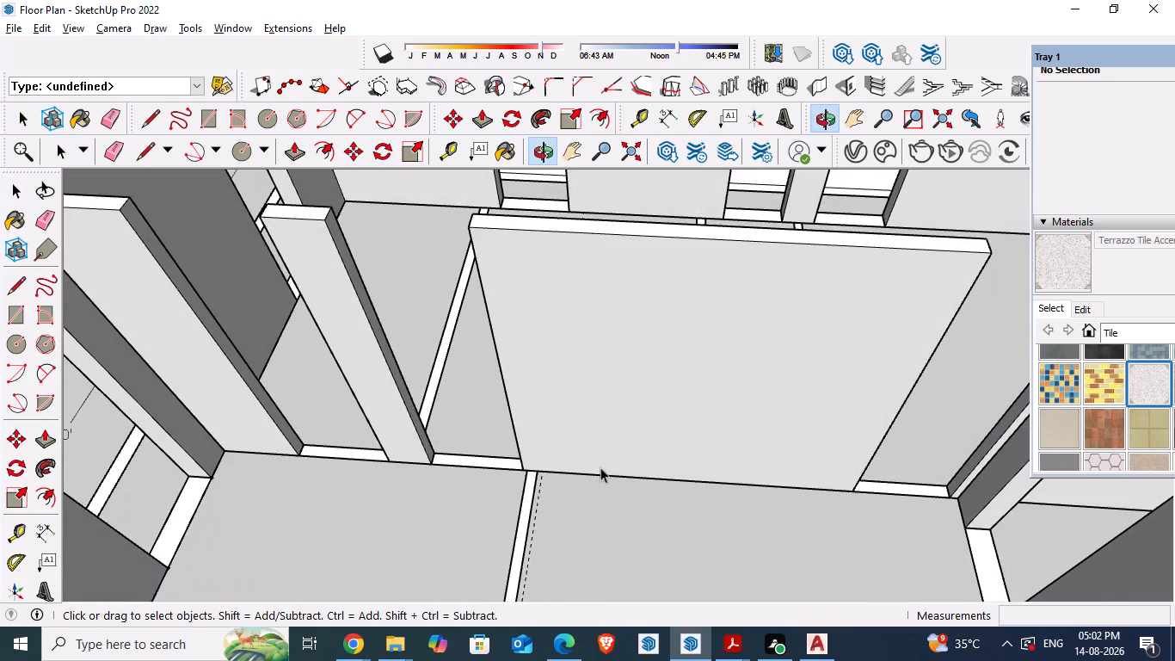
scroll(597, 500, "up", 4)
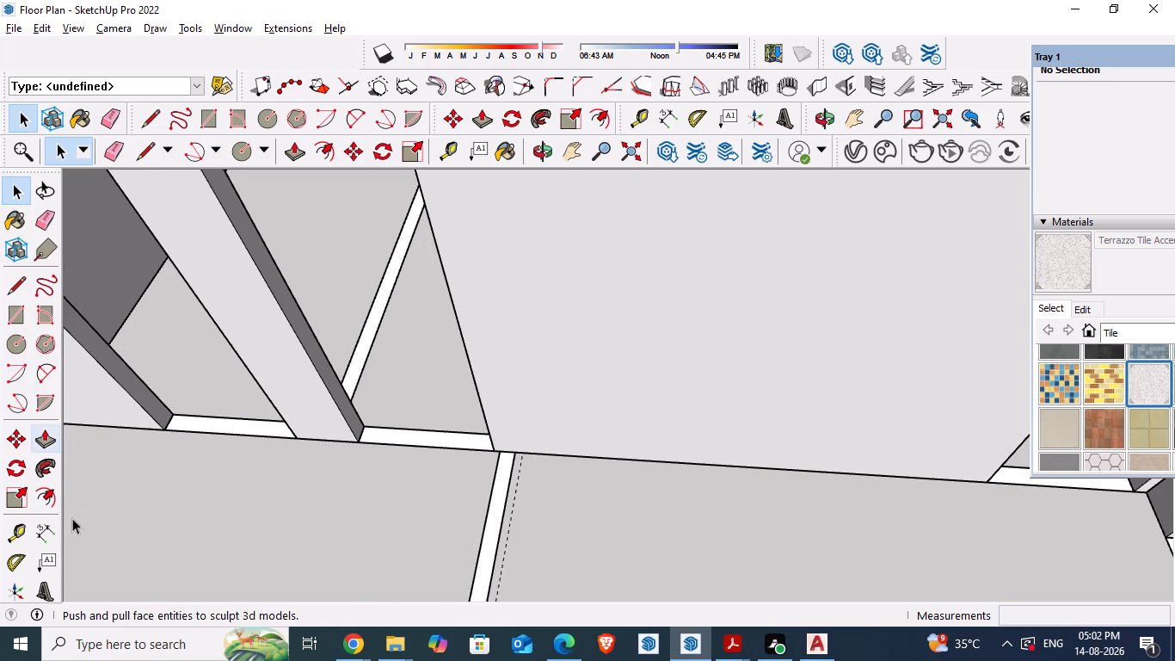
left_click(47, 523)
scroll(553, 543, "up", 5)
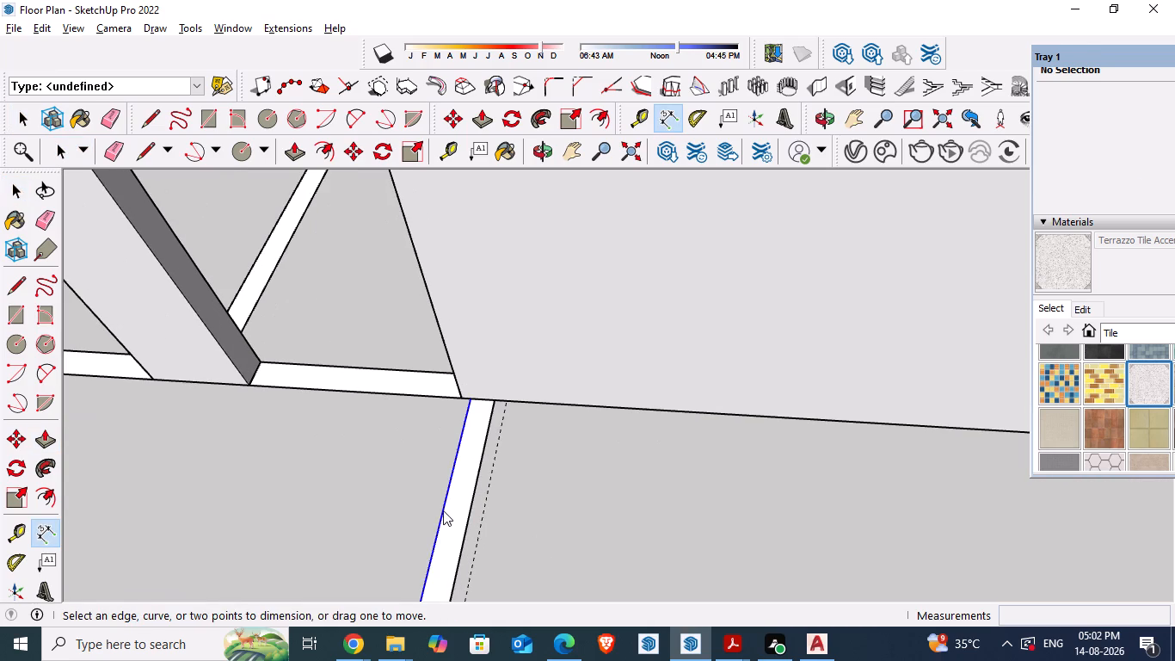
double_click(473, 400)
left_click(495, 405)
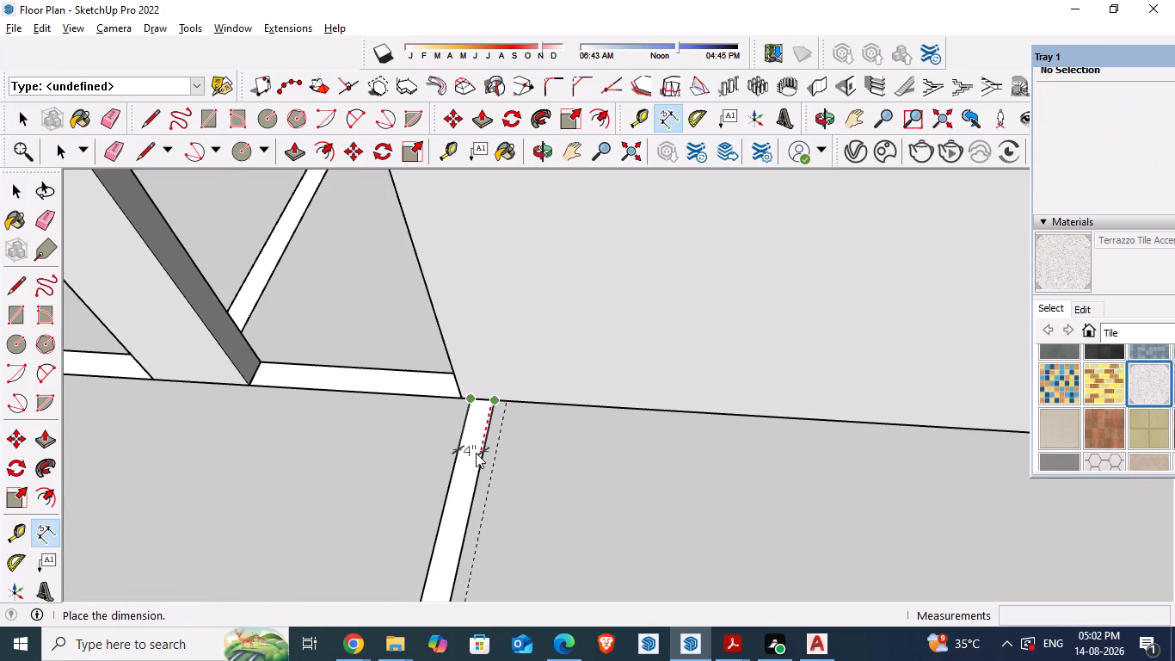
key("space")
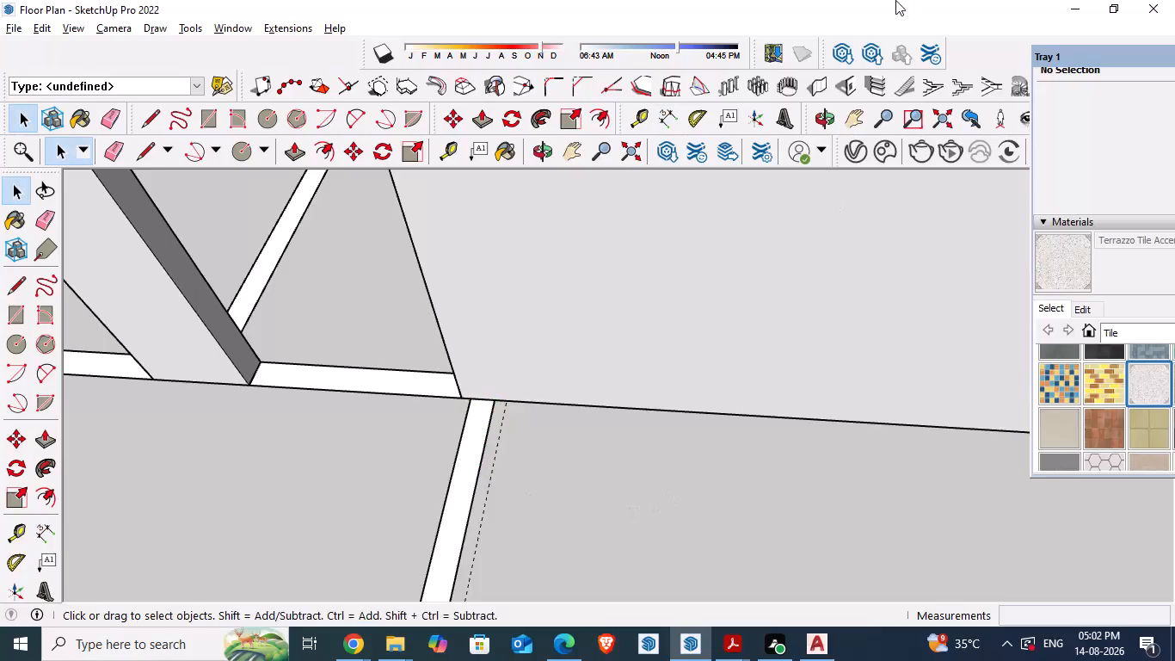
Build a 4" thick, 10' high right-aligned wall along the 5' hall partition strip, ending at the bedroom wall.
left_click(826, 92)
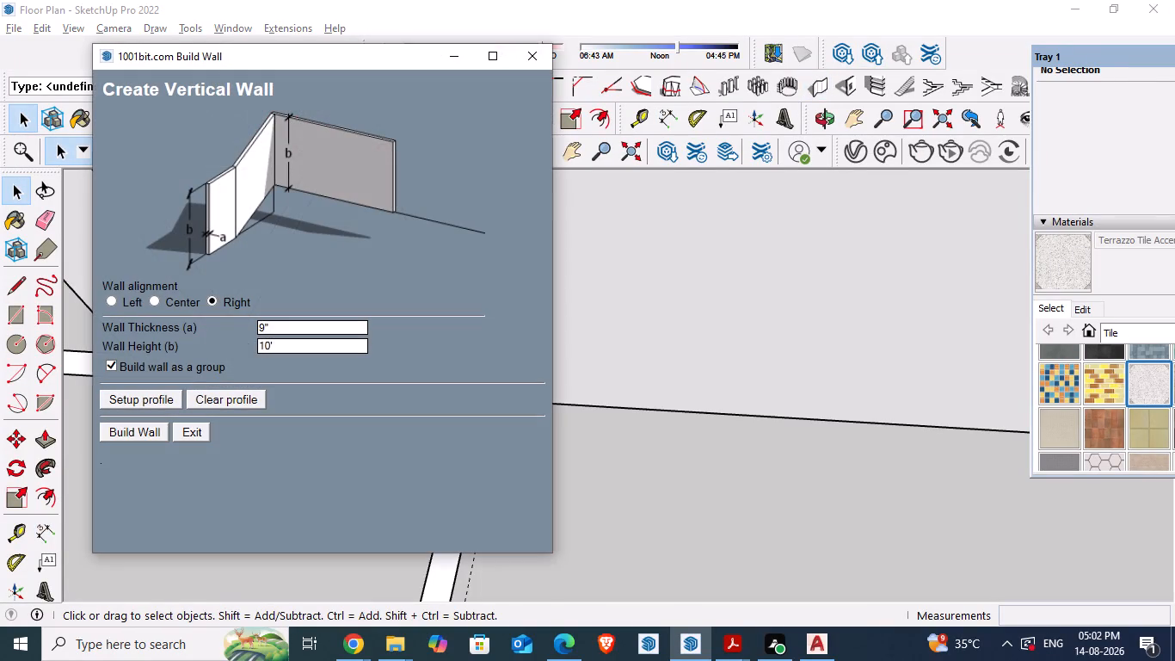
left_click_drag(270, 330, 243, 323)
key("4")
key("shift+quotedbl")
left_click(149, 430)
scroll(506, 367, "down", 11)
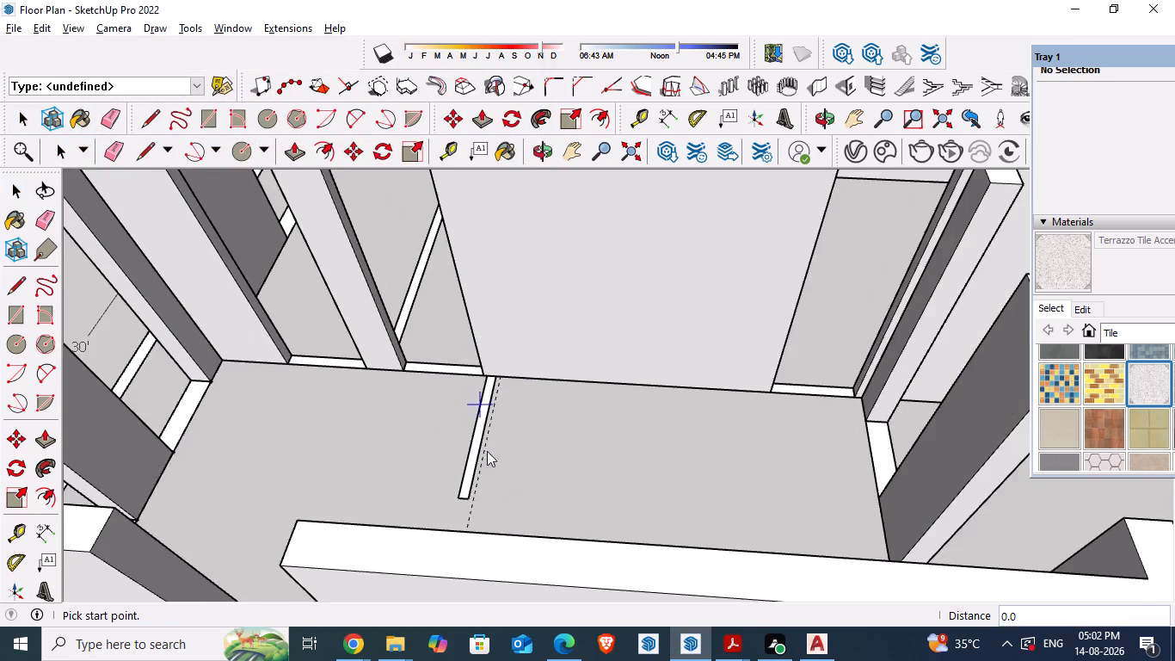
scroll(557, 529, "up", 1)
middle_click_drag(557, 528, 332, 530)
scroll(520, 275, "up", 10)
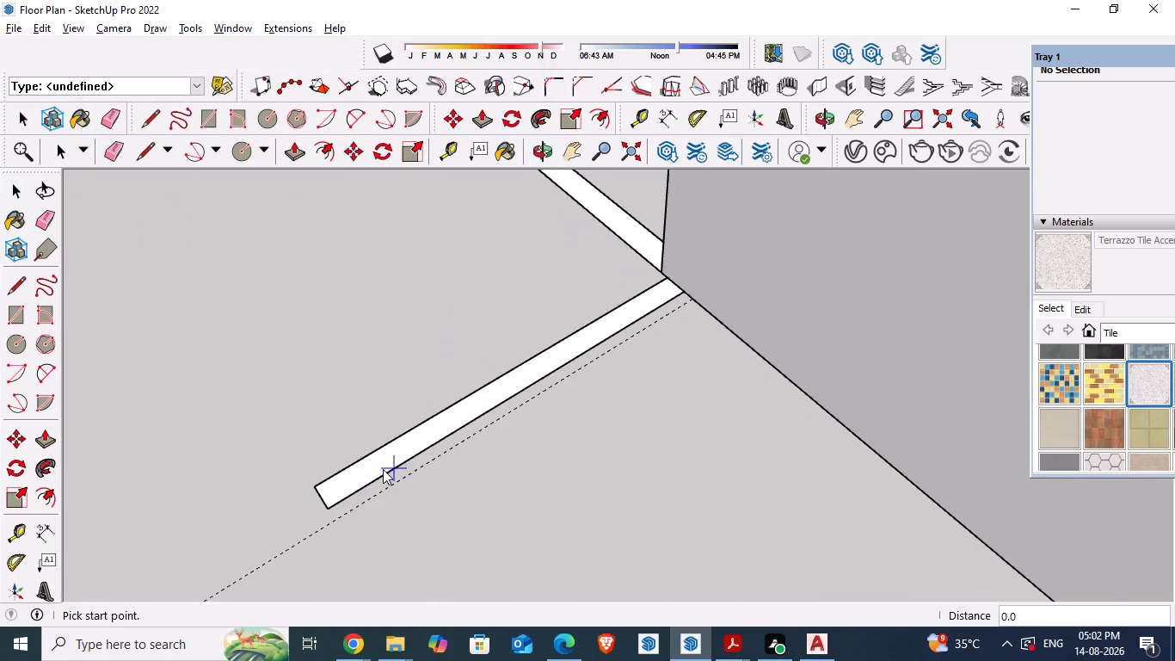
scroll(378, 472, "up", 1)
left_click(329, 514)
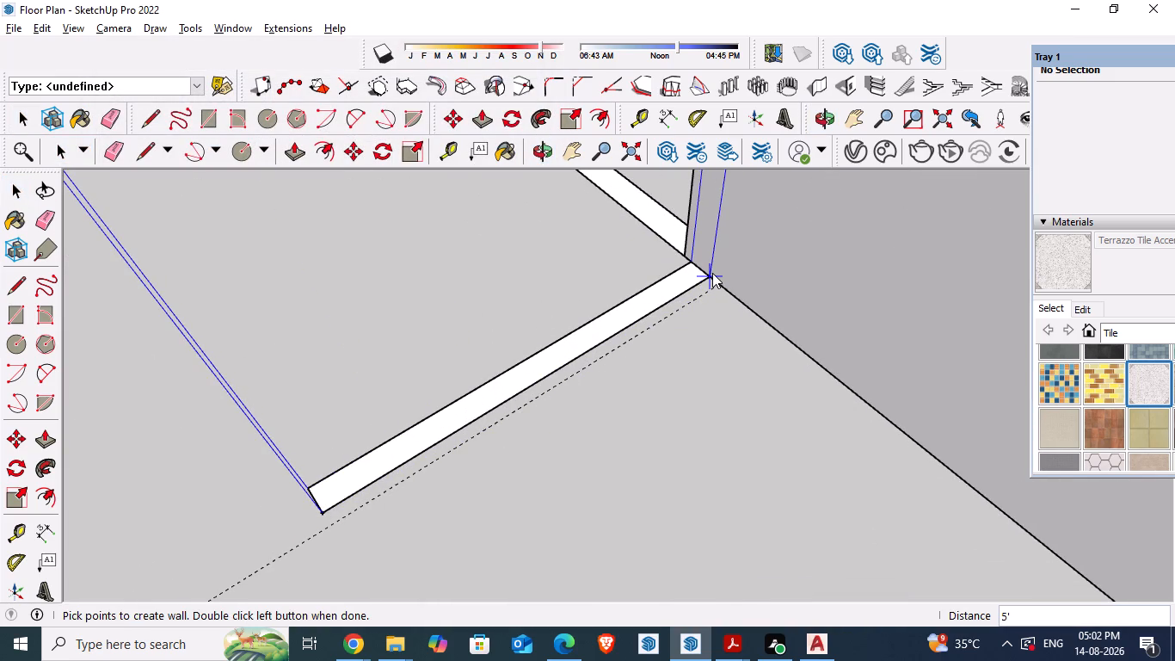
left_click(712, 273)
double_click(712, 273)
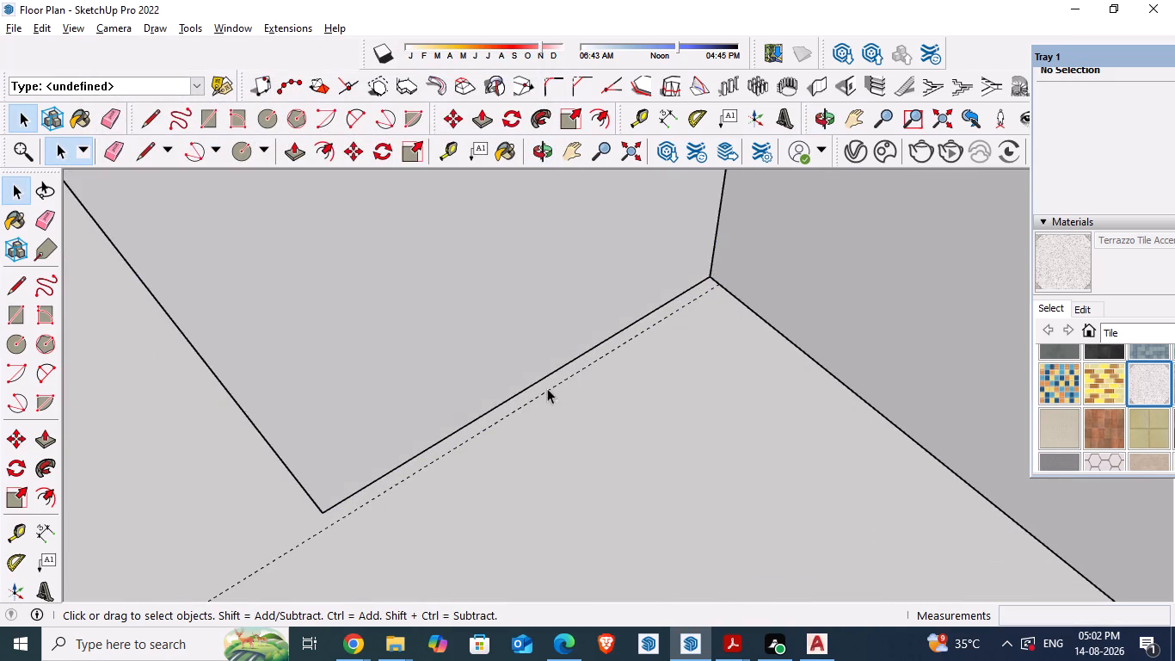
Save the model with the new 4" hall partition wall.
scroll(531, 388, "down", 5)
middle_click_drag(461, 464, 805, 363)
scroll(435, 411, "down", 6)
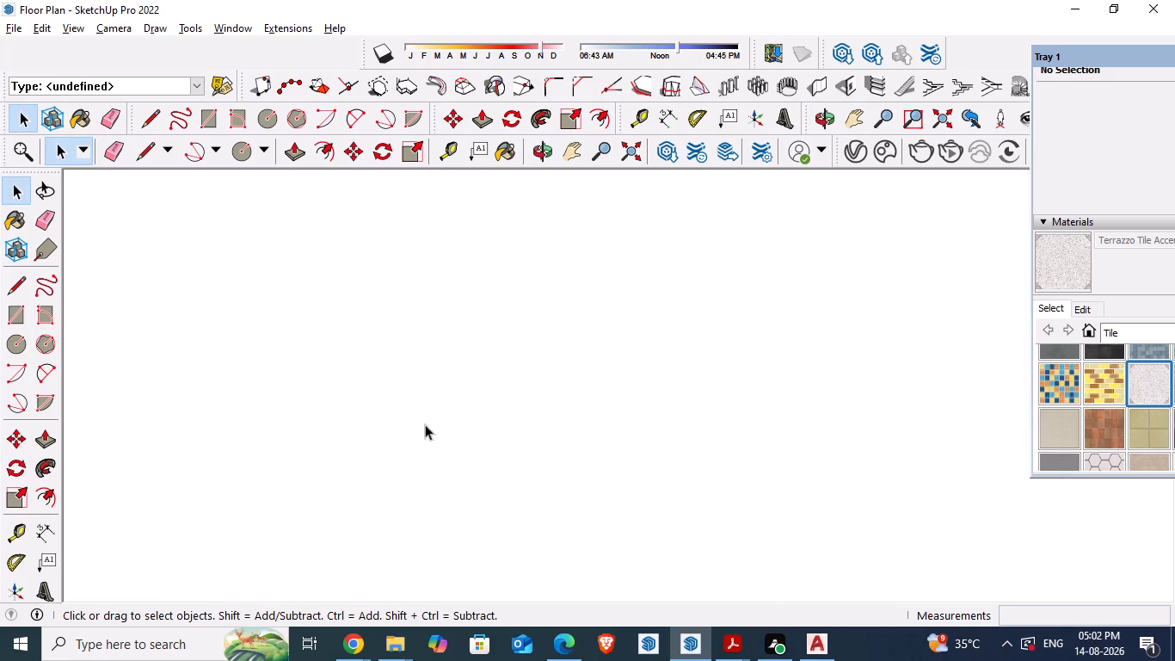
scroll(425, 424, "down", 10)
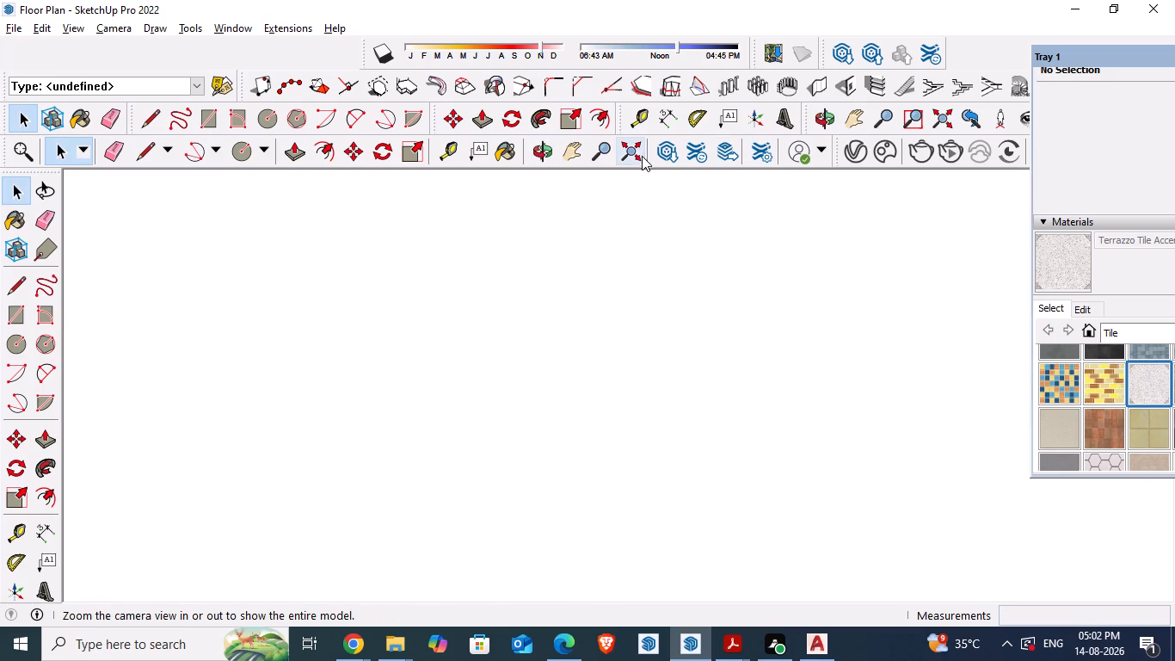
left_click(636, 155)
scroll(565, 398, "up", 5)
middle_click_drag(772, 401, 686, 480)
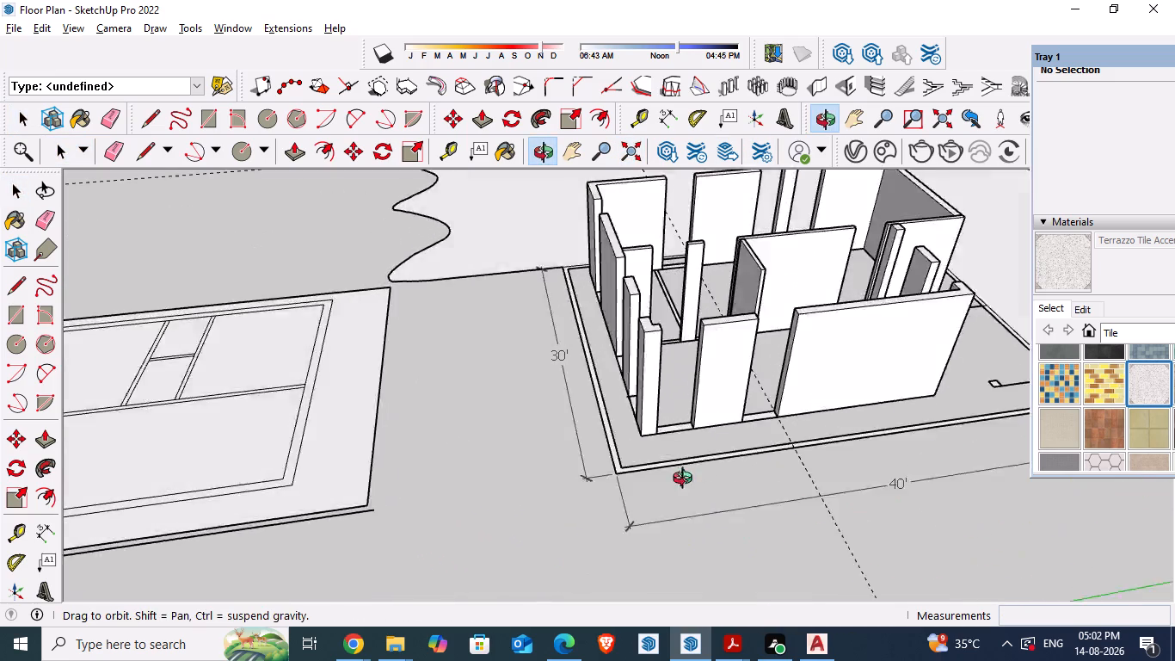
middle_click_drag(686, 480, 525, 538)
scroll(519, 369, "down", 6)
middle_click_drag(773, 459, 388, 483)
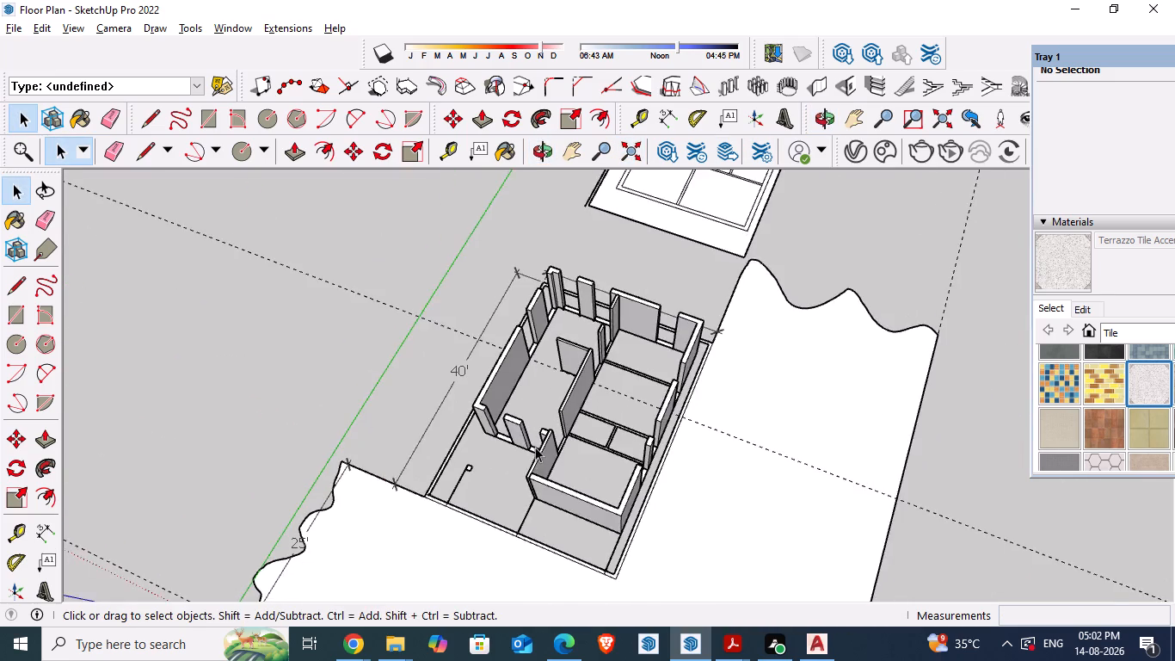
scroll(548, 444, "up", 9)
key("ctrl+s")
Examine the junction where the short front wall of the hall meets the end of the bedroom wall.
scroll(538, 422, "up", 5)
middle_click_drag(465, 478, 698, 424)
scroll(655, 345, "up", 2)
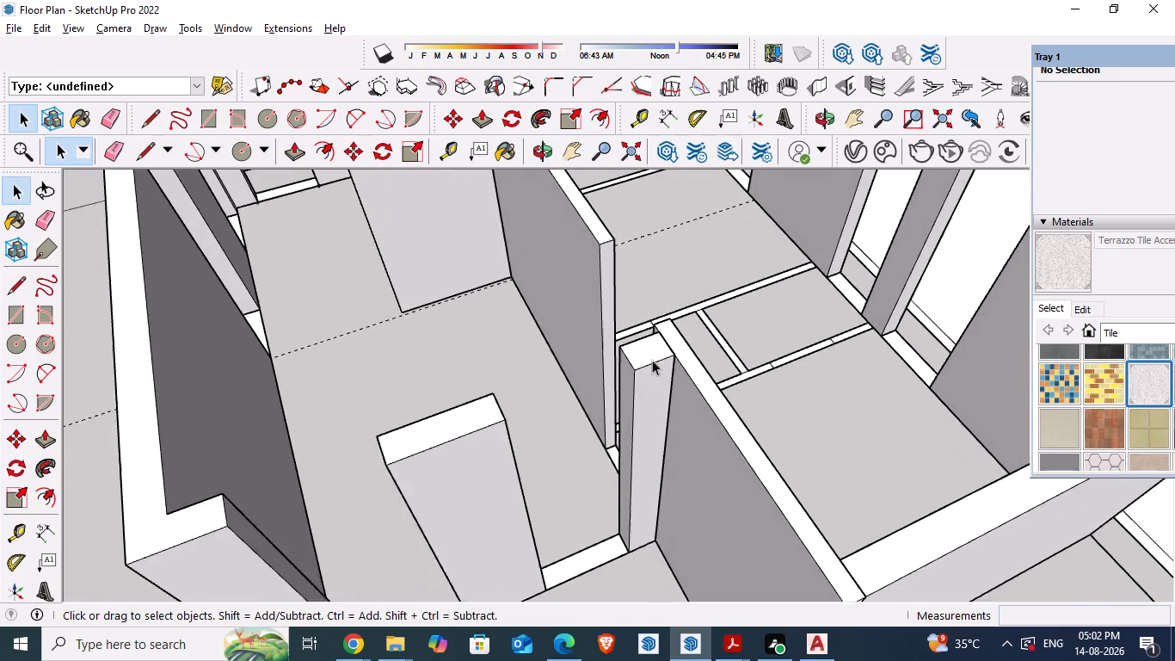
scroll(652, 360, "up", 13)
middle_click_drag(655, 354, 774, 453)
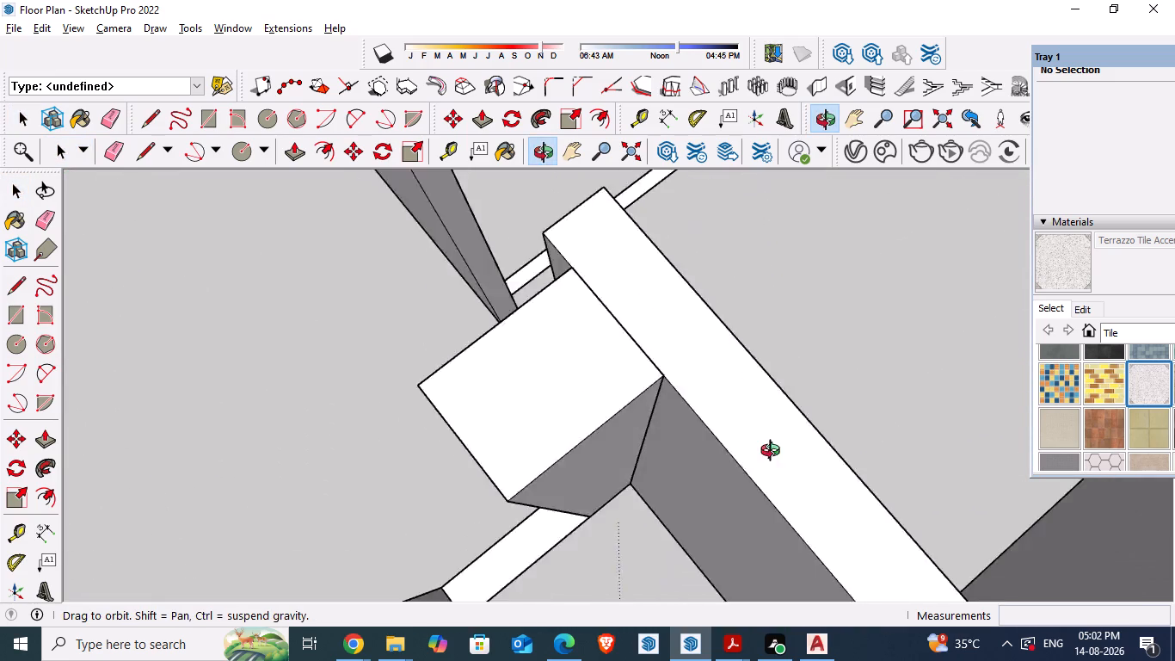
middle_click_drag(774, 453, 851, 300)
scroll(636, 301, "up", 11)
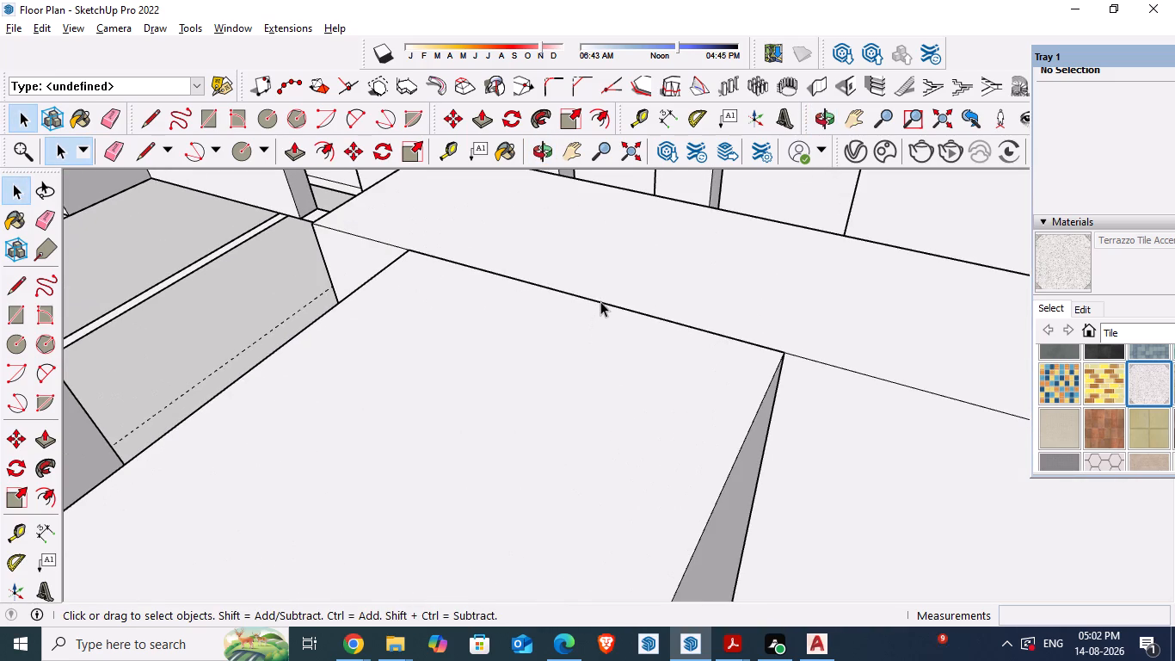
middle_click_drag(457, 356, 863, 278)
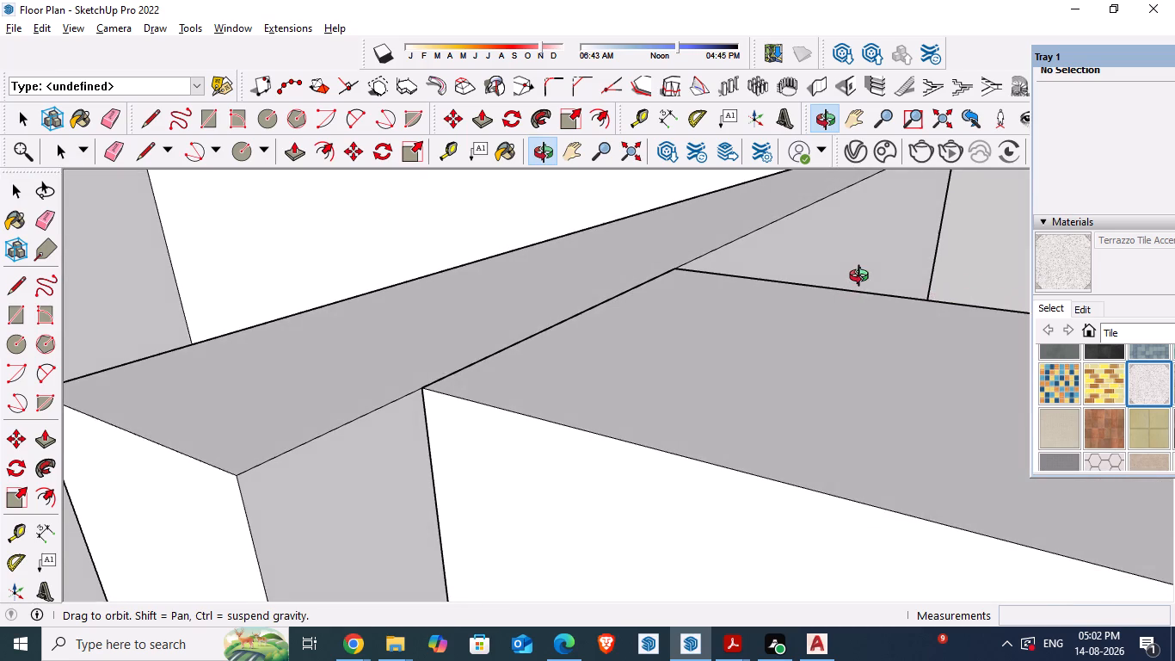
middle_click_drag(863, 278, 379, 387)
scroll(419, 322, "down", 9)
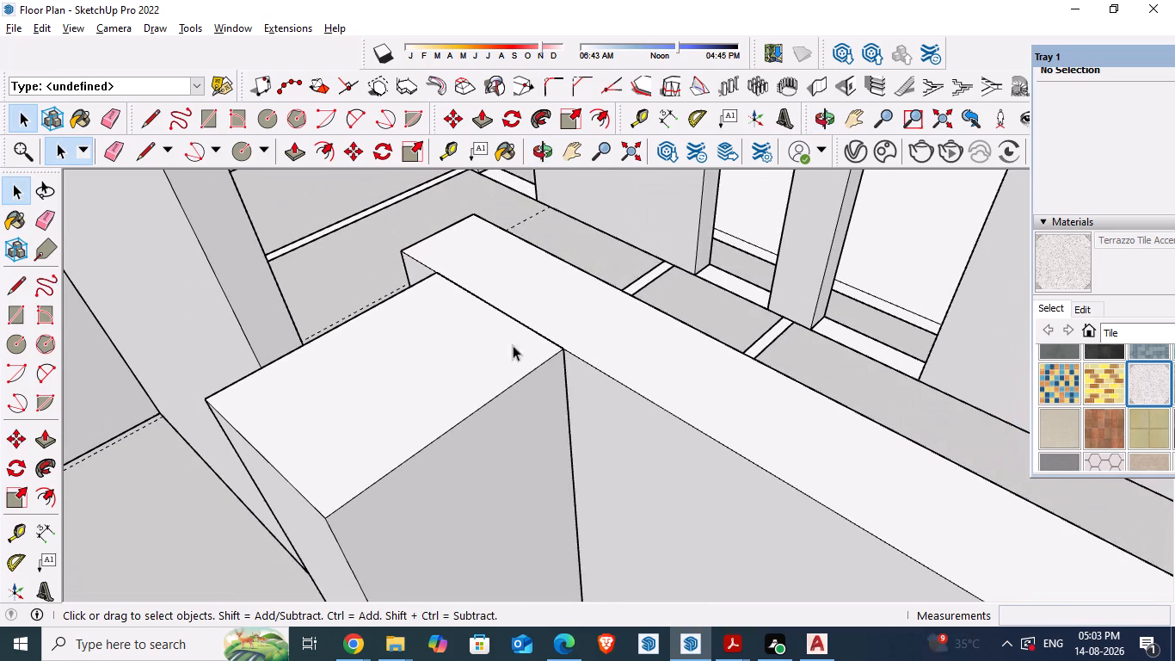
scroll(594, 392, "down", 20)
scroll(594, 392, "down", 13)
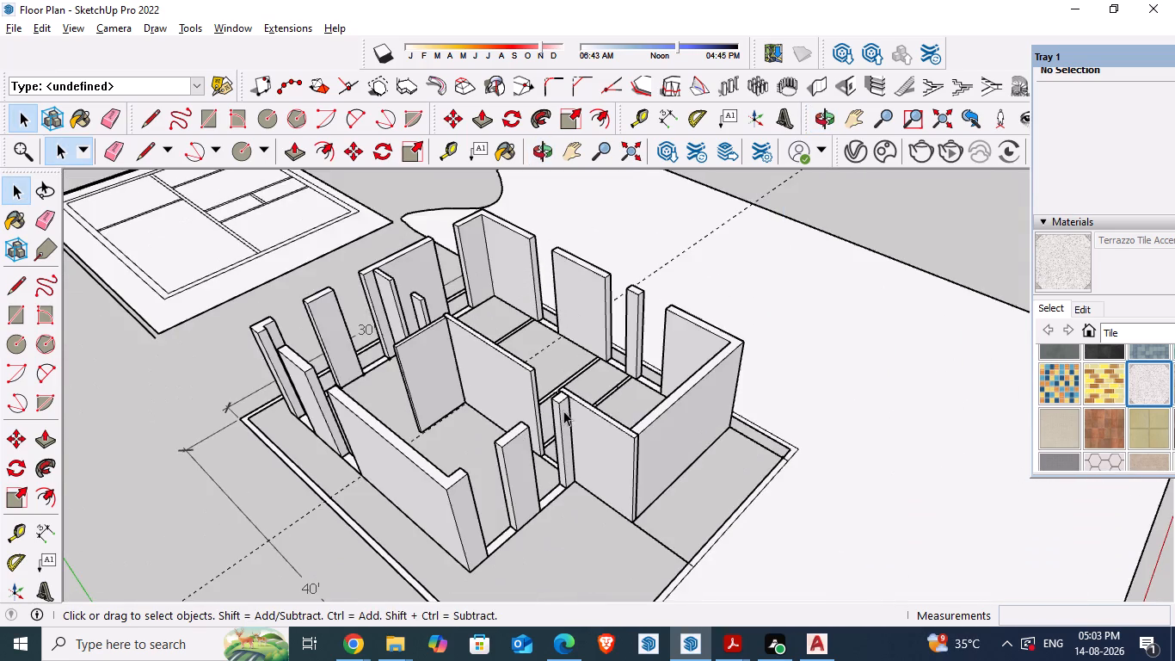
middle_click_drag(624, 430, 525, 553)
scroll(527, 448, "up", 5)
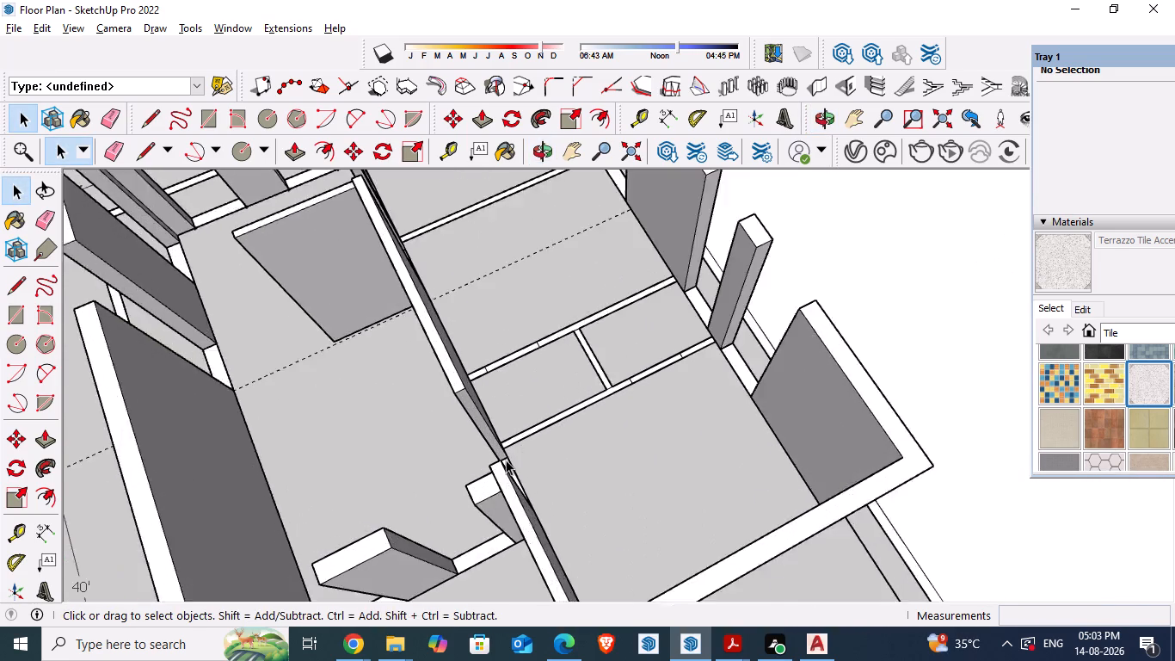
scroll(506, 460, "up", 9)
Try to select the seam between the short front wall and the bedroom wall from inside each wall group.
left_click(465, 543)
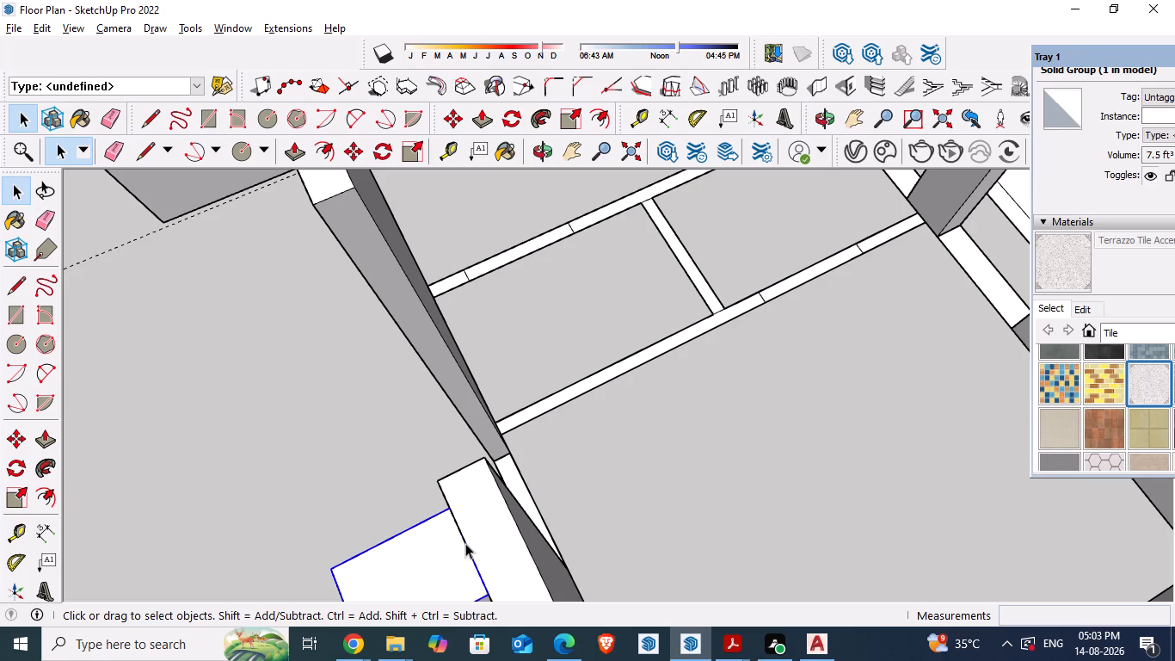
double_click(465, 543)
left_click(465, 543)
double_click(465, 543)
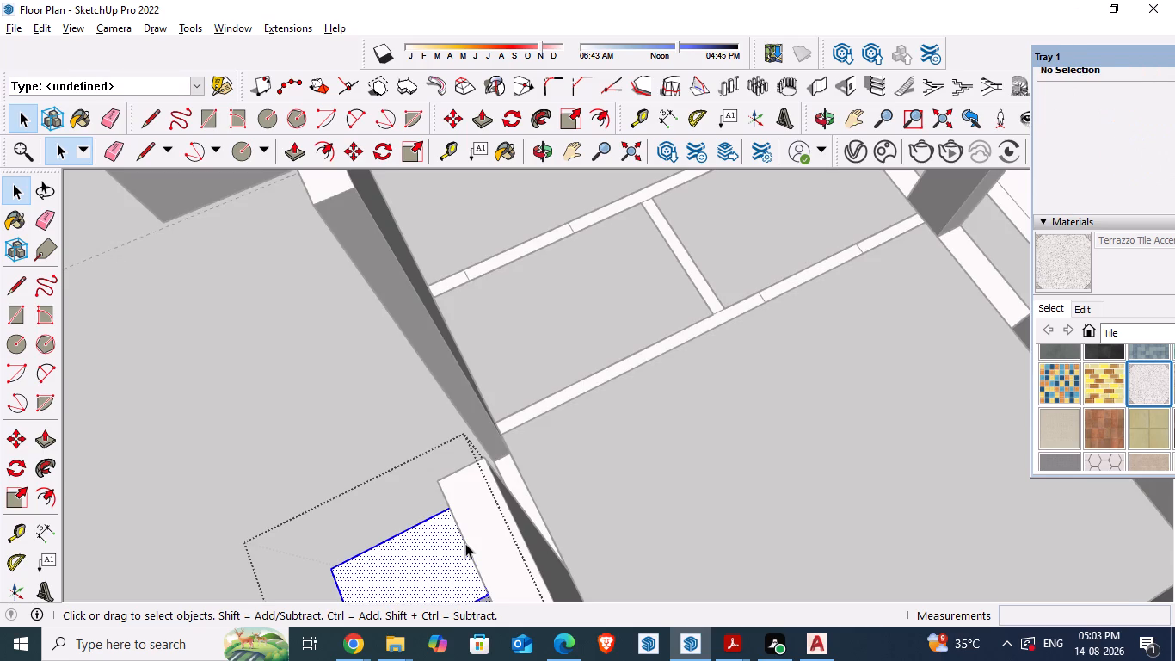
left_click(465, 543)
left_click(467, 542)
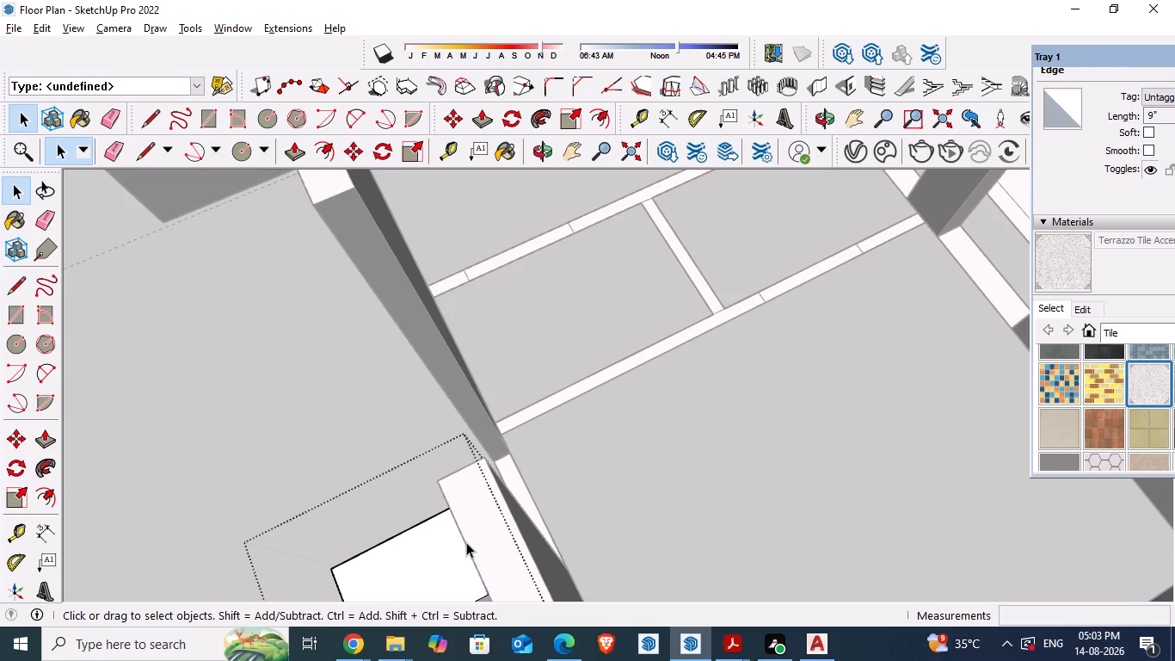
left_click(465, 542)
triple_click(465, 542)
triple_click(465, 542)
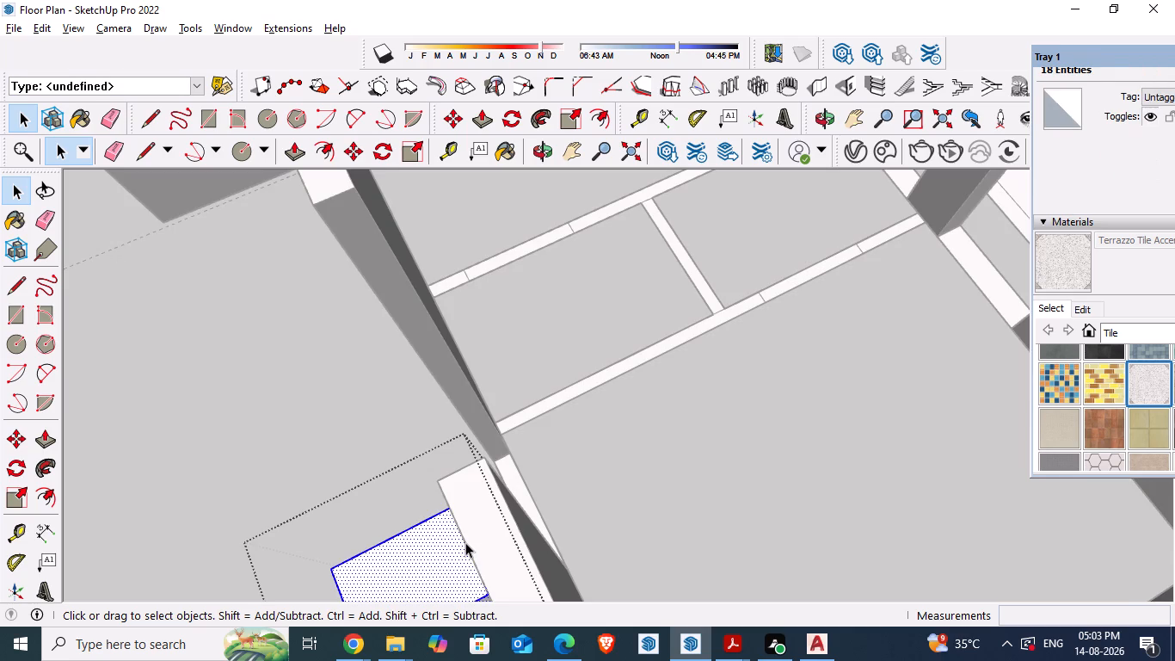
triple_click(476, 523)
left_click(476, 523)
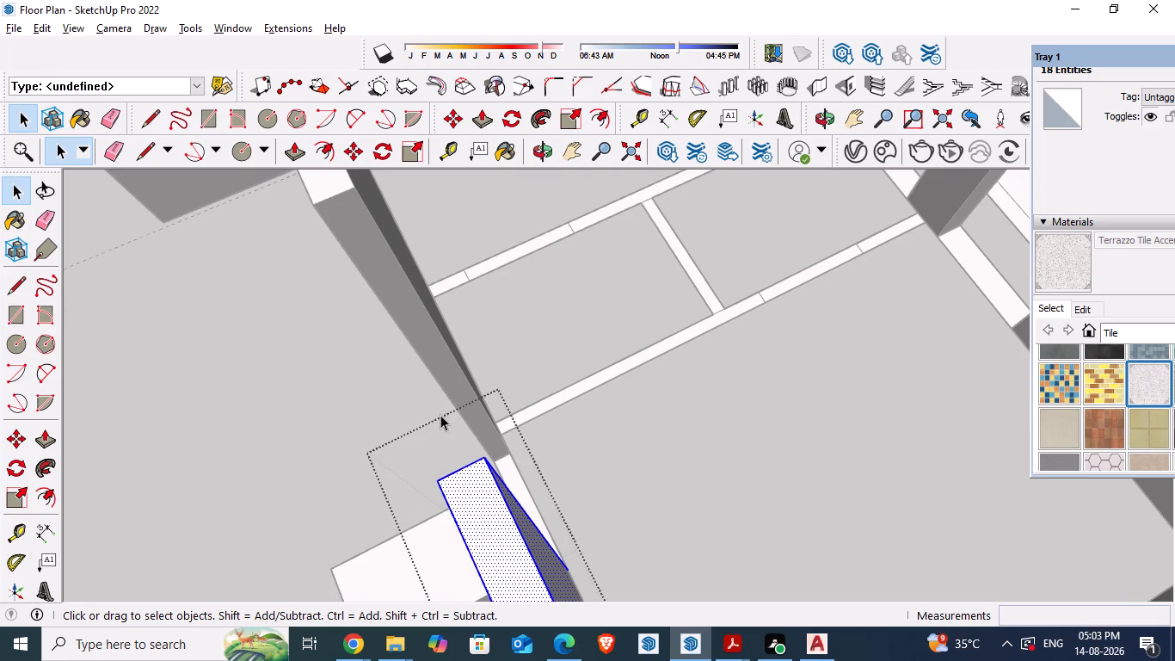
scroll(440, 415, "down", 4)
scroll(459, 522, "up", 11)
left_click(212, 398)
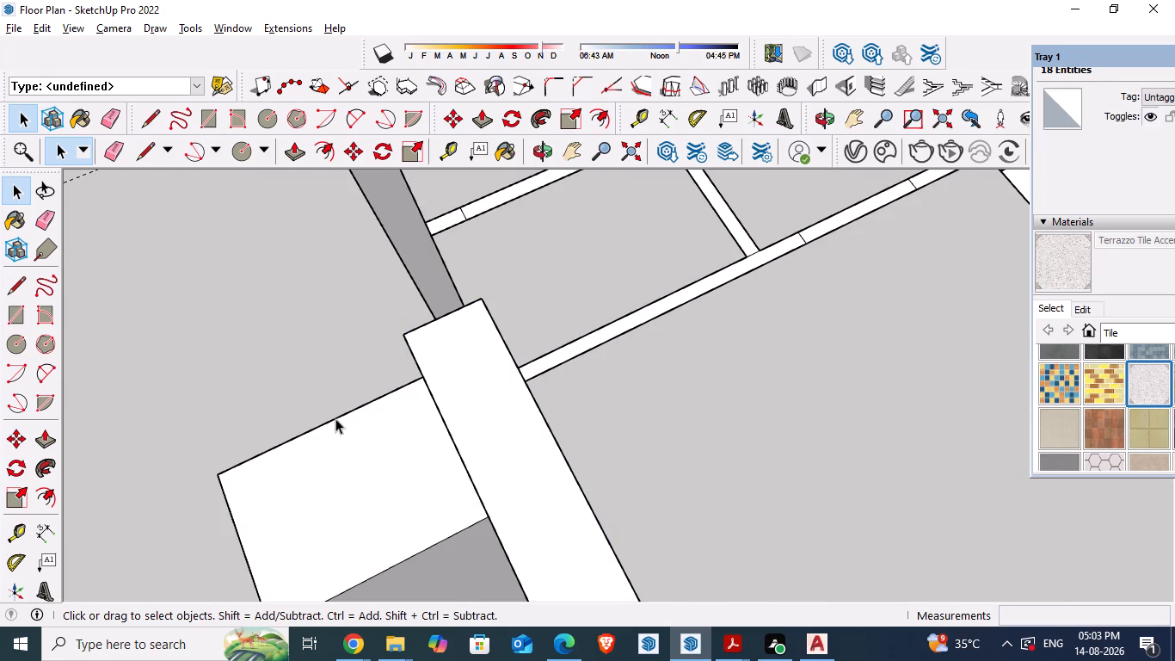
Inside the short front wall's group, extend both top edges with lines about 5" long across the bedroom wall's top.
double_click(336, 418)
left_click(336, 418)
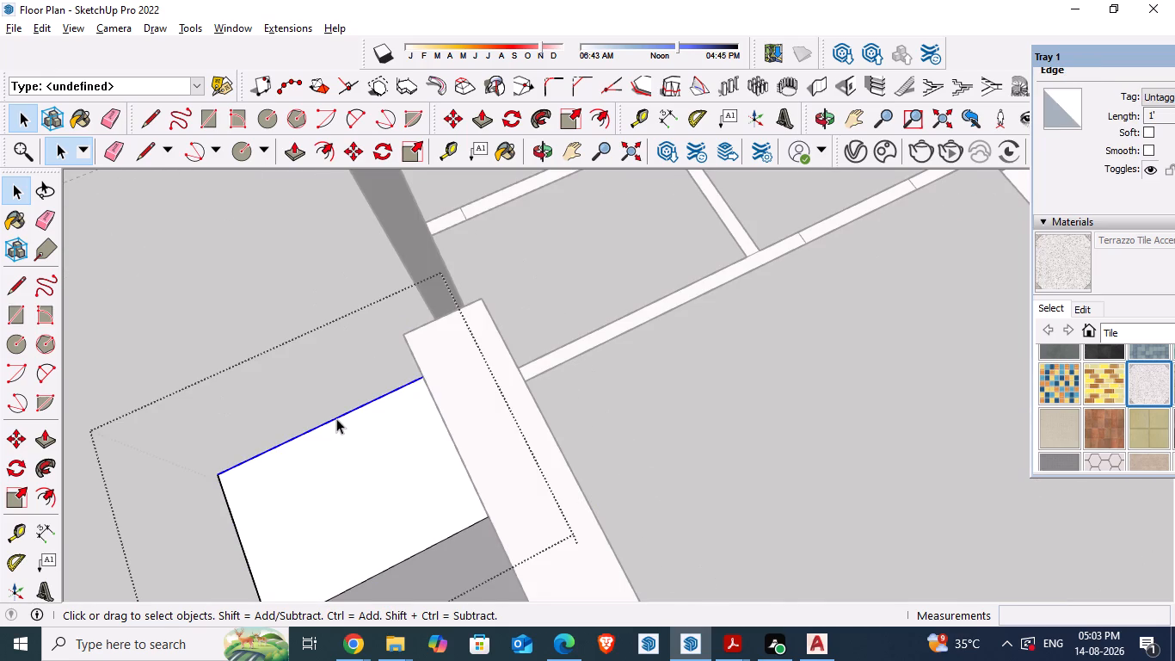
key("l")
left_click(419, 376)
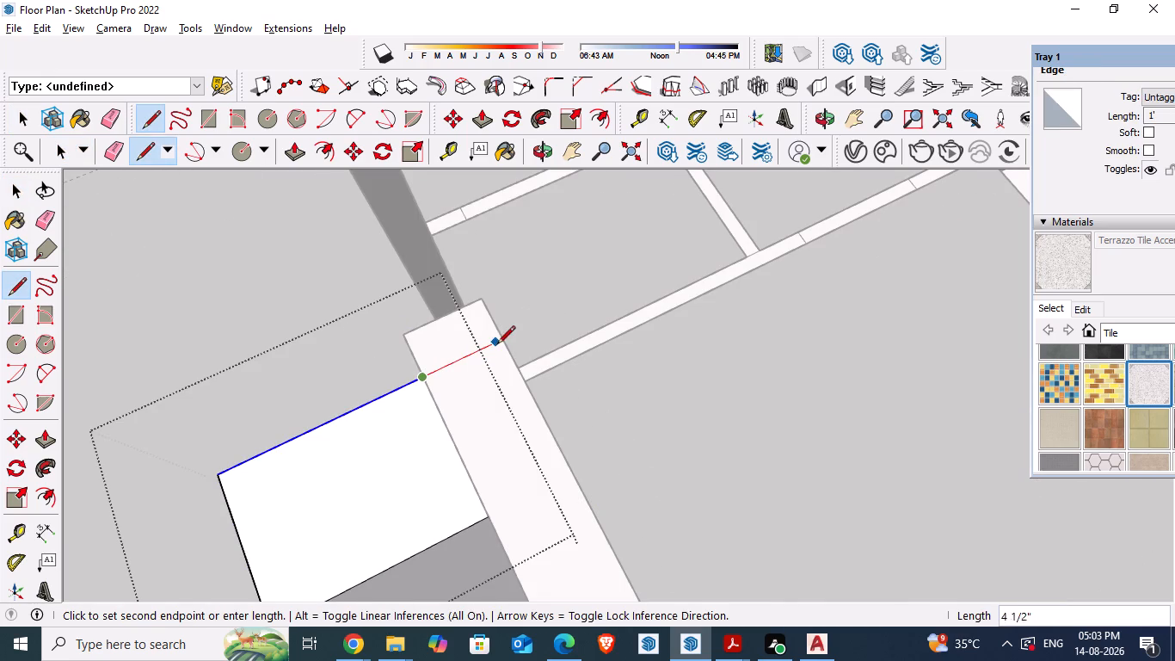
left_click(502, 340)
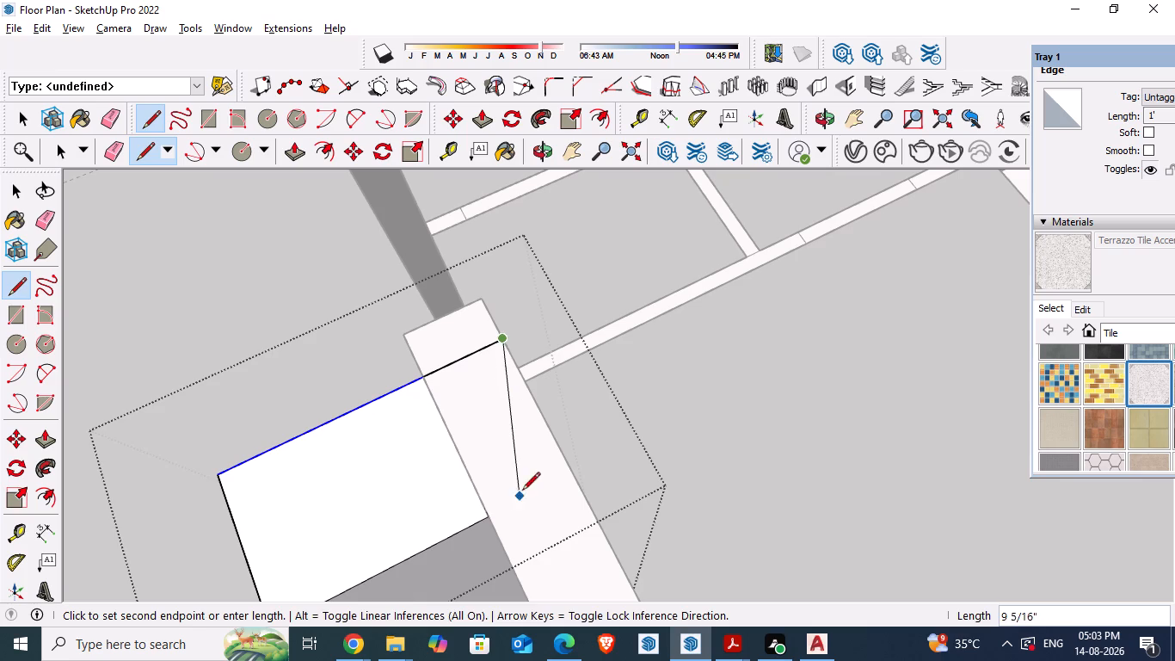
left_click(522, 491)
key("space")
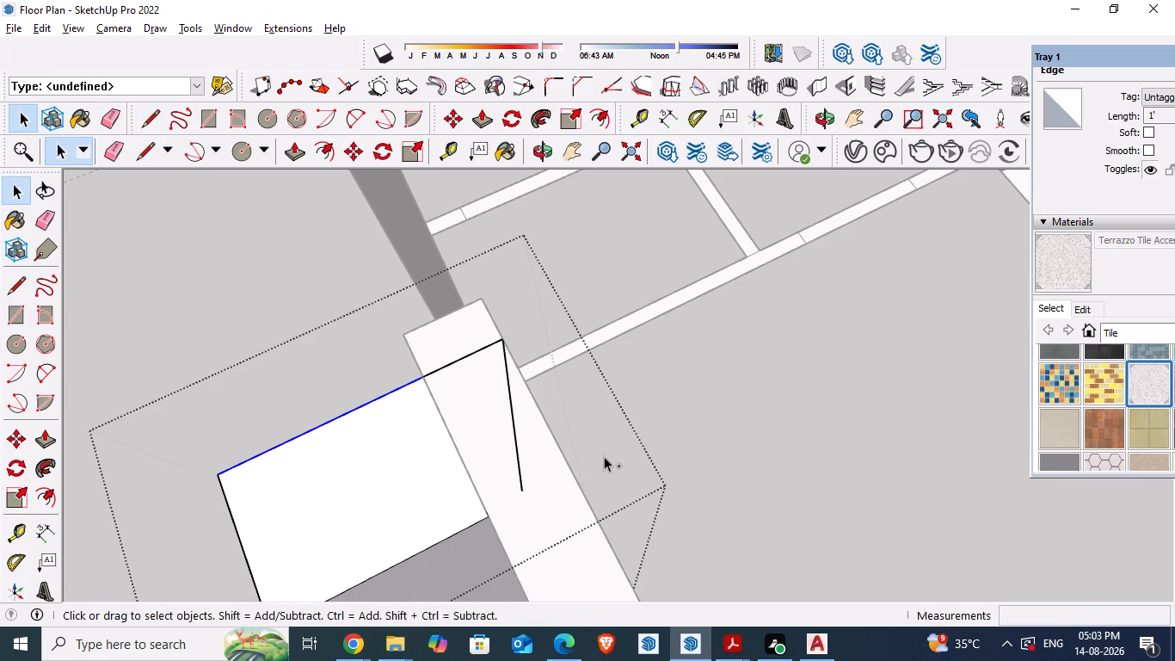
key("ctrl+z")
key("l")
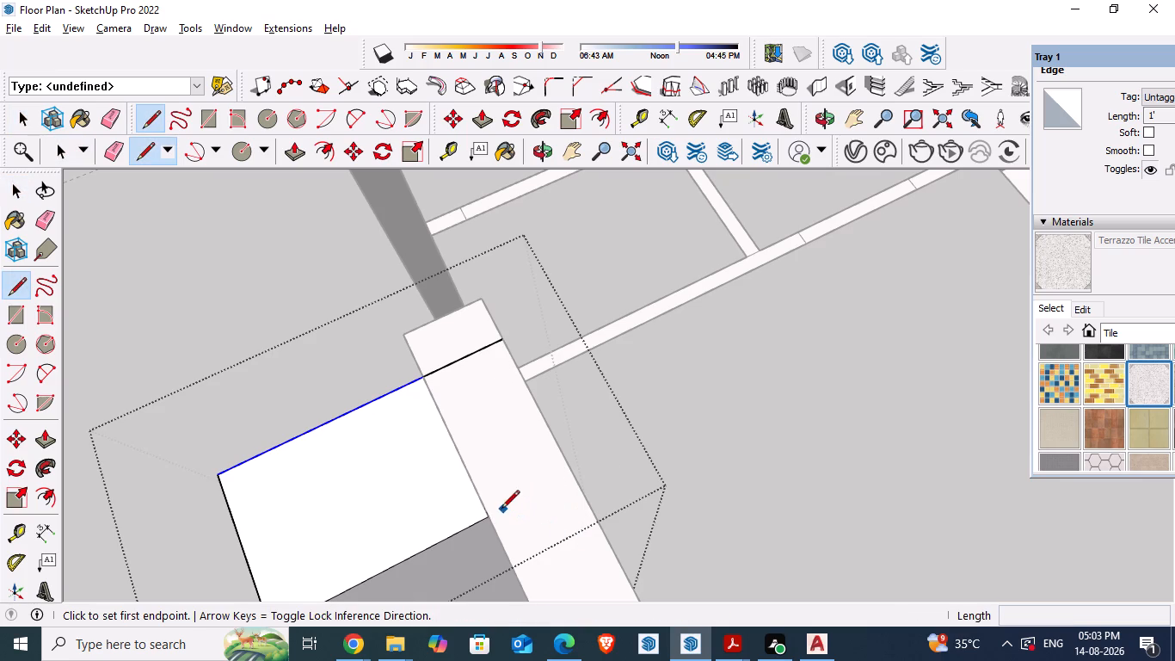
left_click(489, 516)
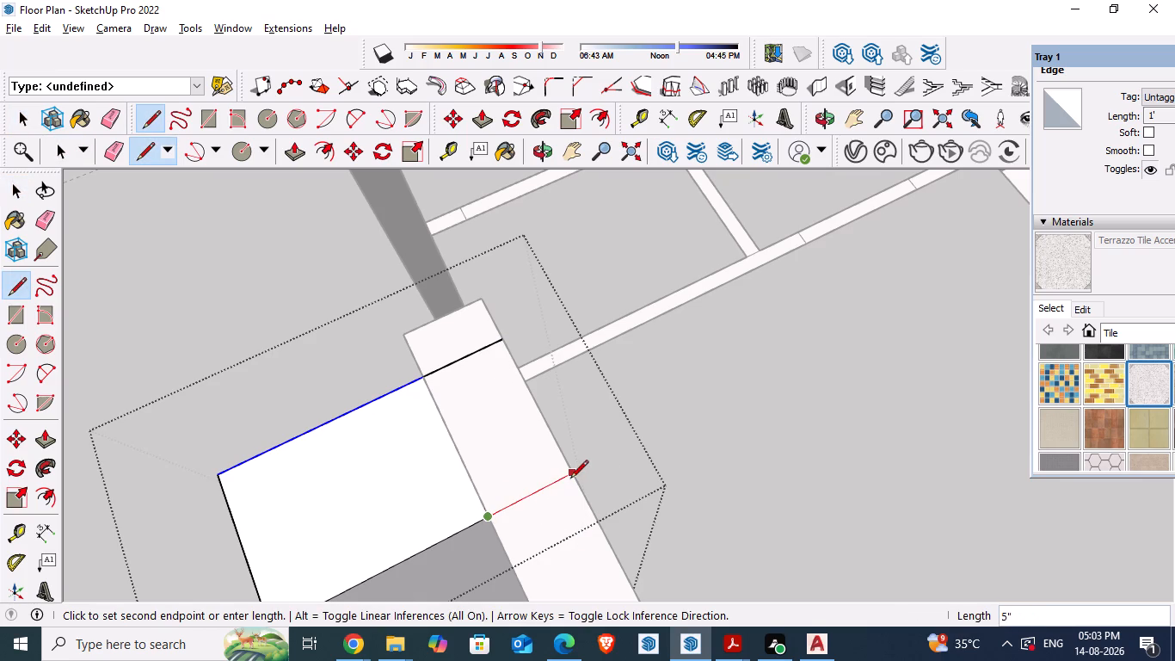
double_click(570, 479)
key("space")
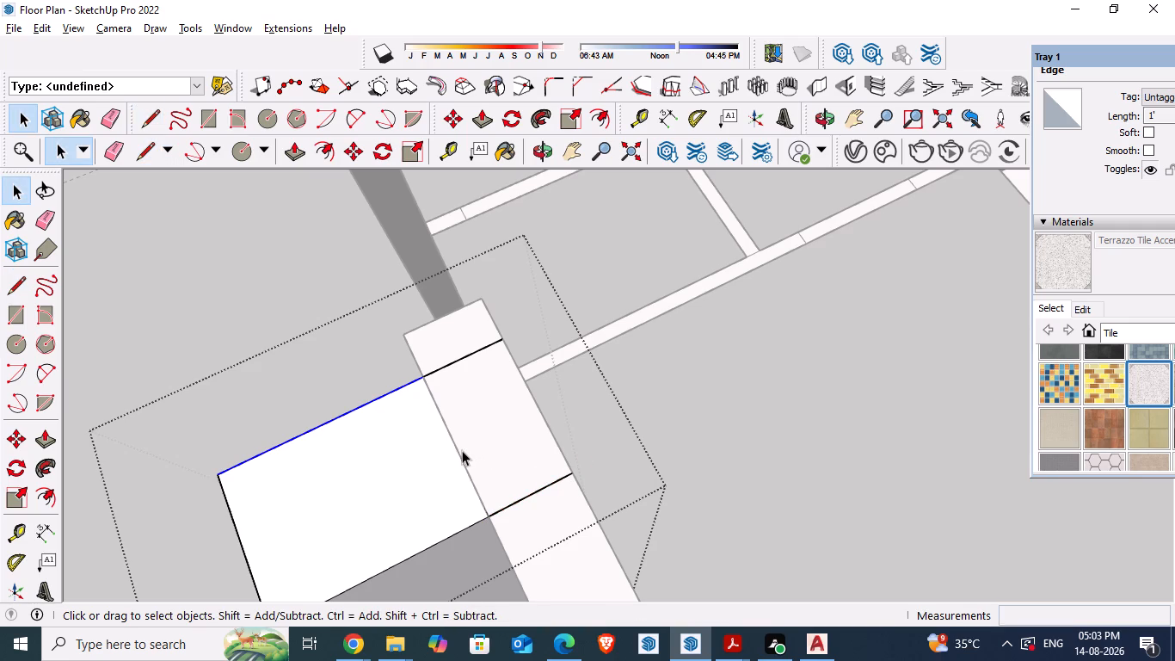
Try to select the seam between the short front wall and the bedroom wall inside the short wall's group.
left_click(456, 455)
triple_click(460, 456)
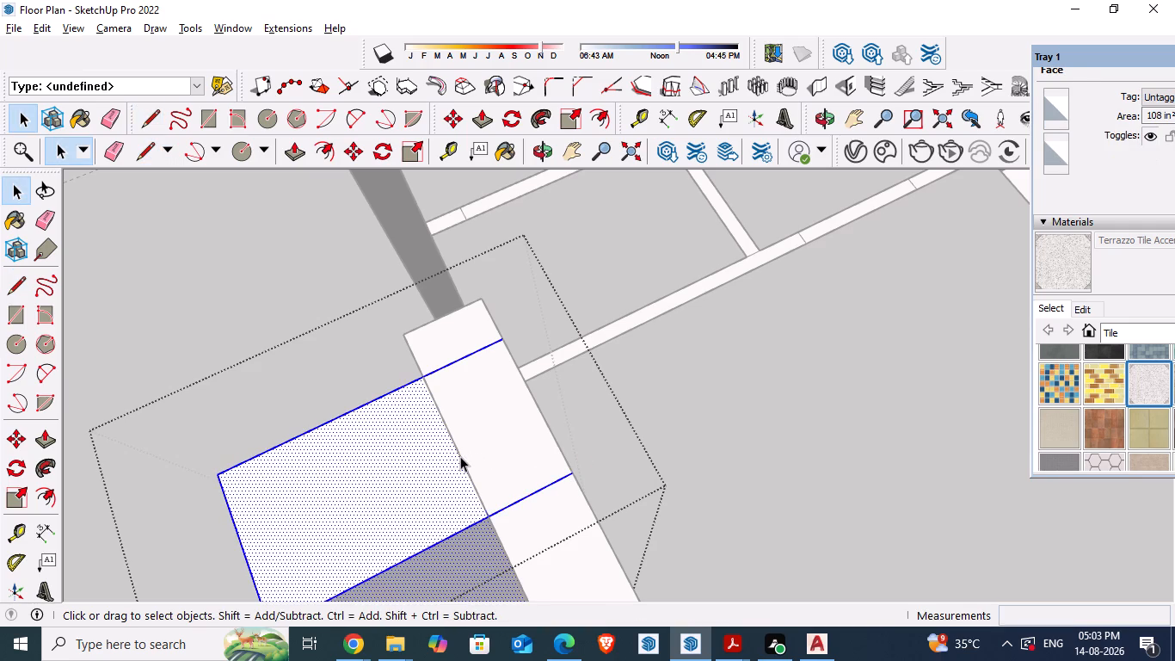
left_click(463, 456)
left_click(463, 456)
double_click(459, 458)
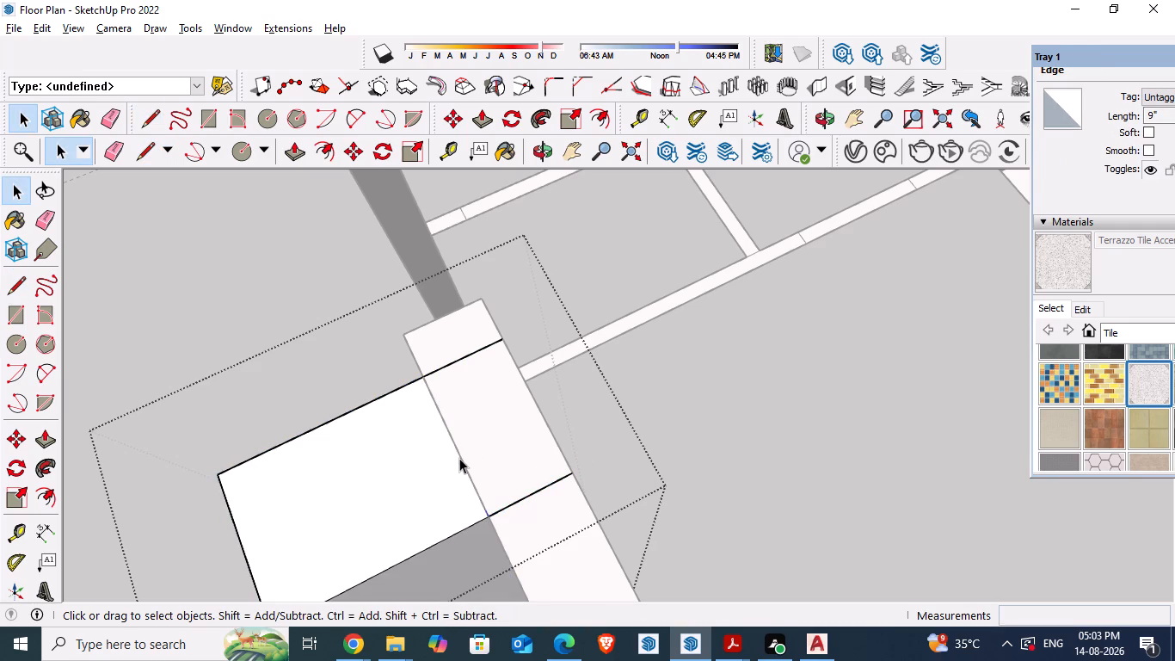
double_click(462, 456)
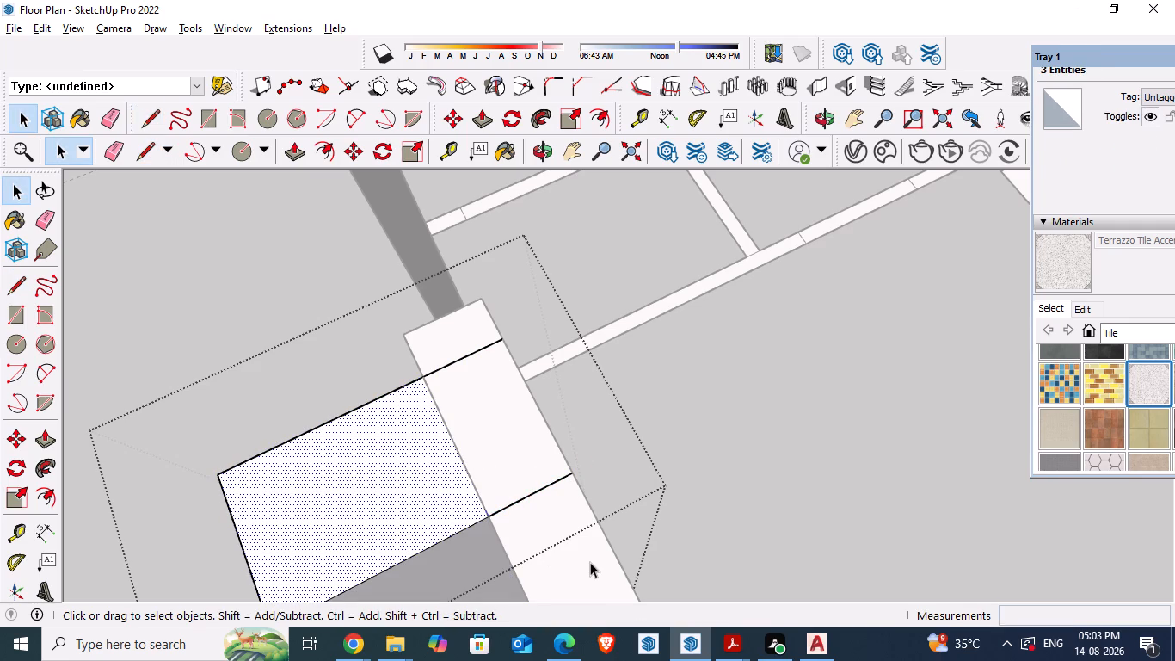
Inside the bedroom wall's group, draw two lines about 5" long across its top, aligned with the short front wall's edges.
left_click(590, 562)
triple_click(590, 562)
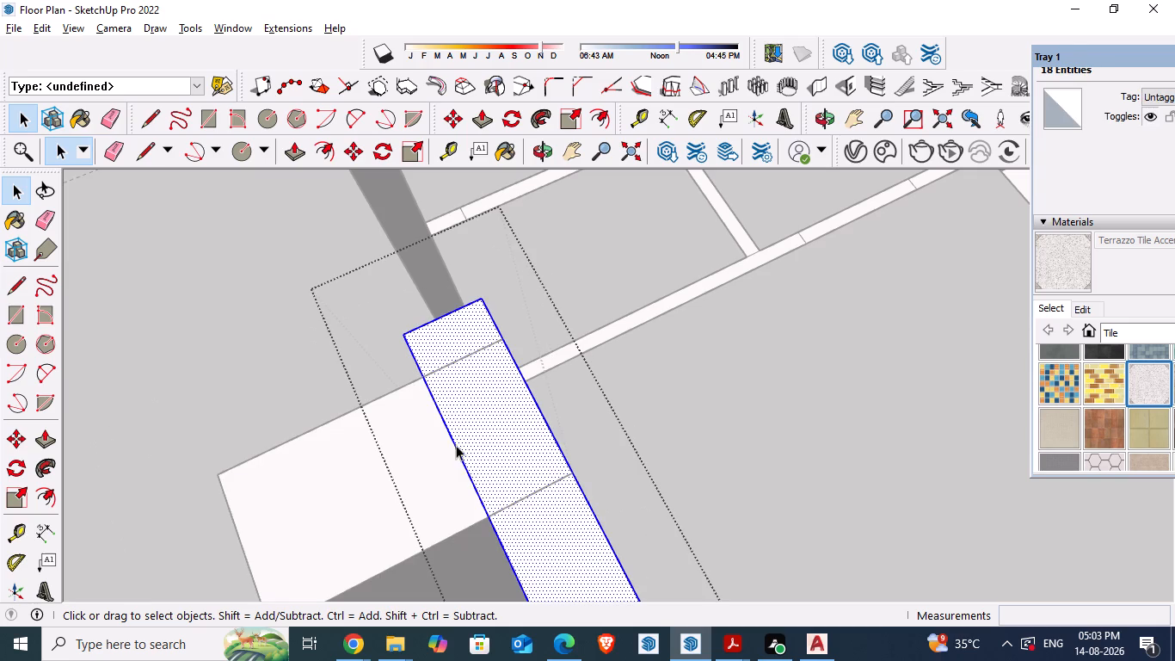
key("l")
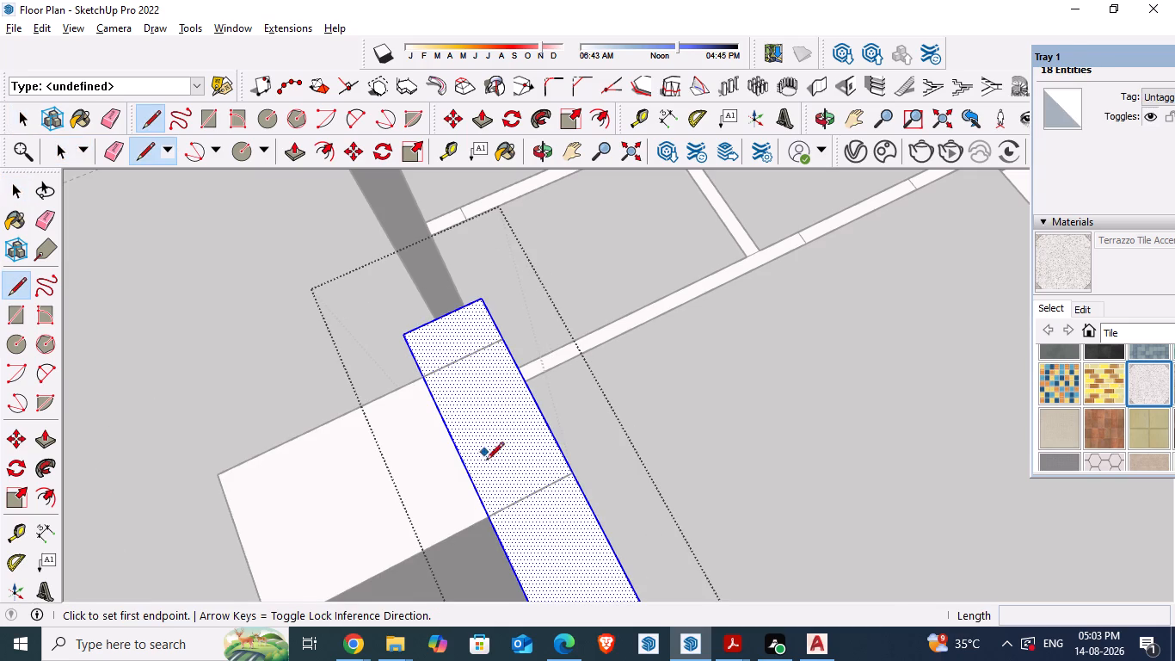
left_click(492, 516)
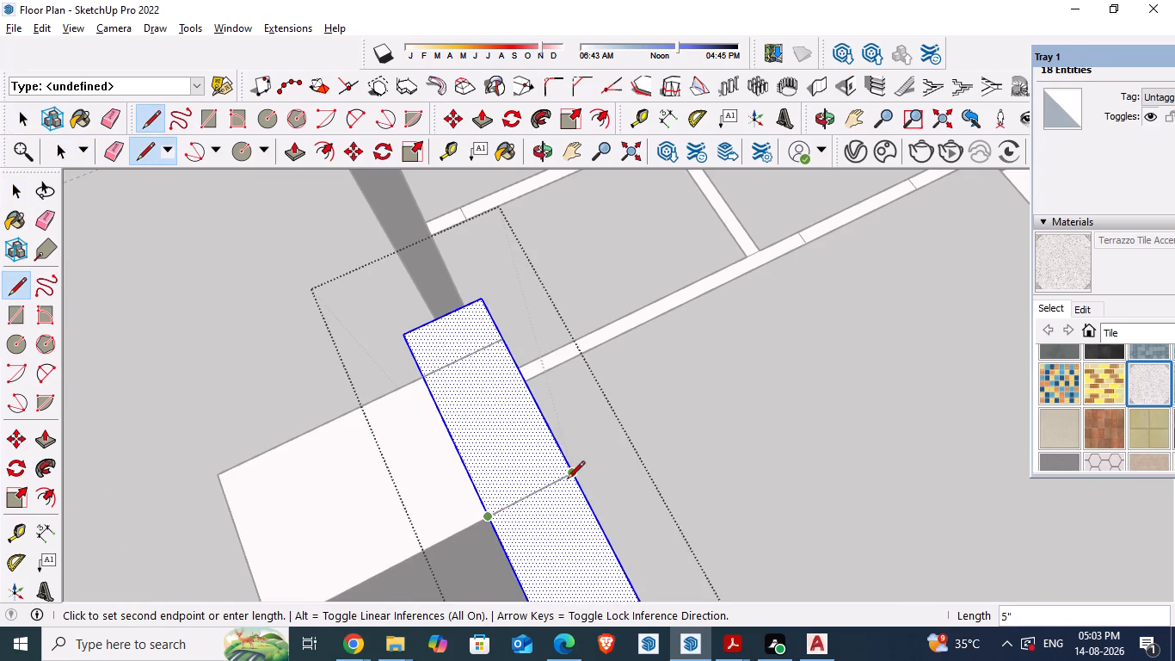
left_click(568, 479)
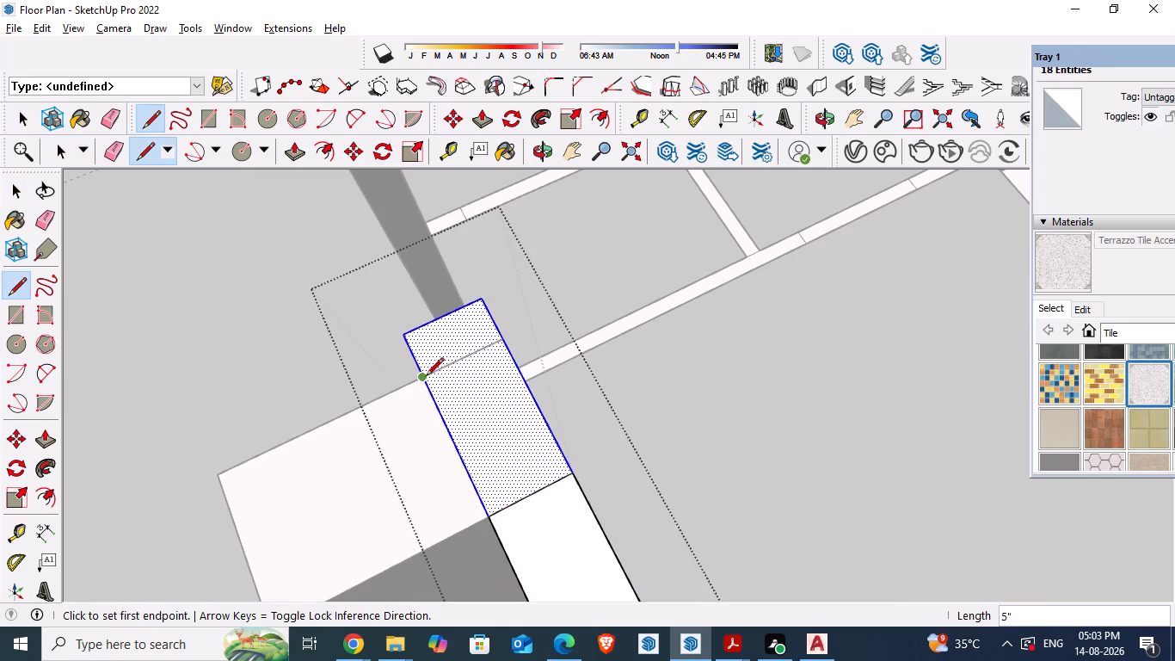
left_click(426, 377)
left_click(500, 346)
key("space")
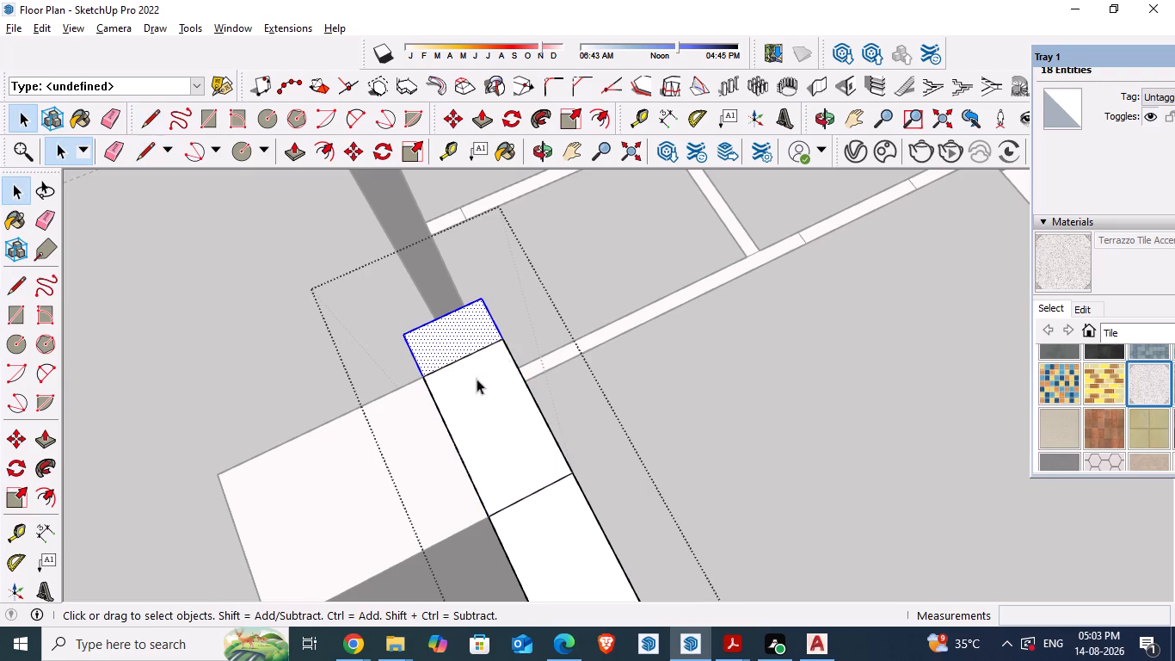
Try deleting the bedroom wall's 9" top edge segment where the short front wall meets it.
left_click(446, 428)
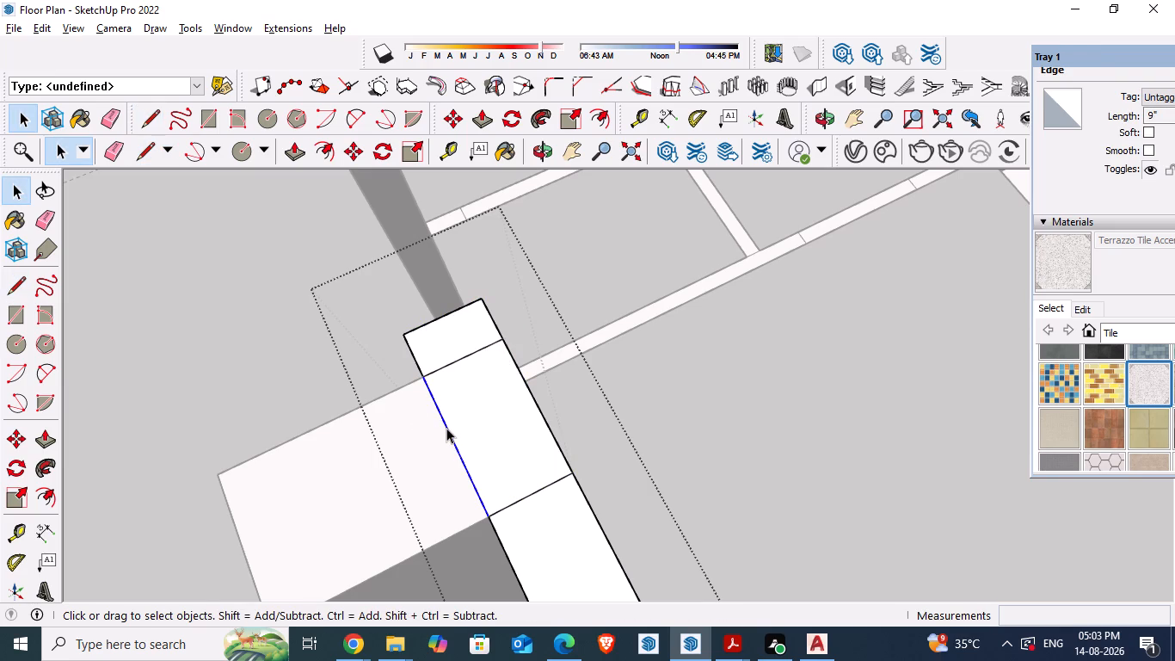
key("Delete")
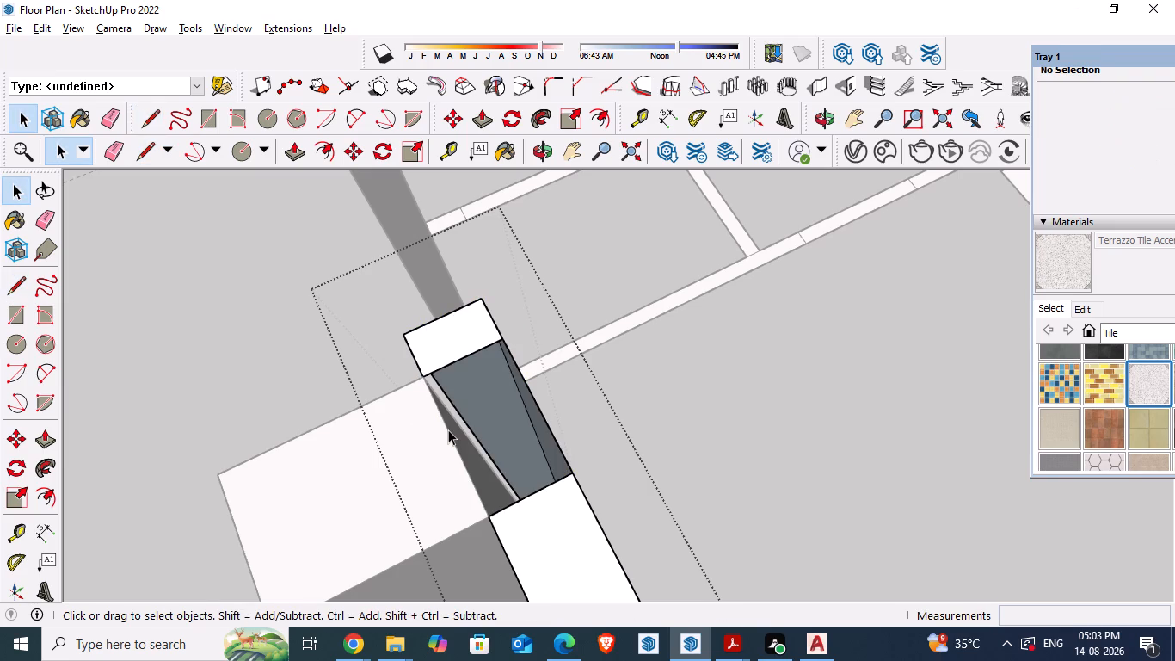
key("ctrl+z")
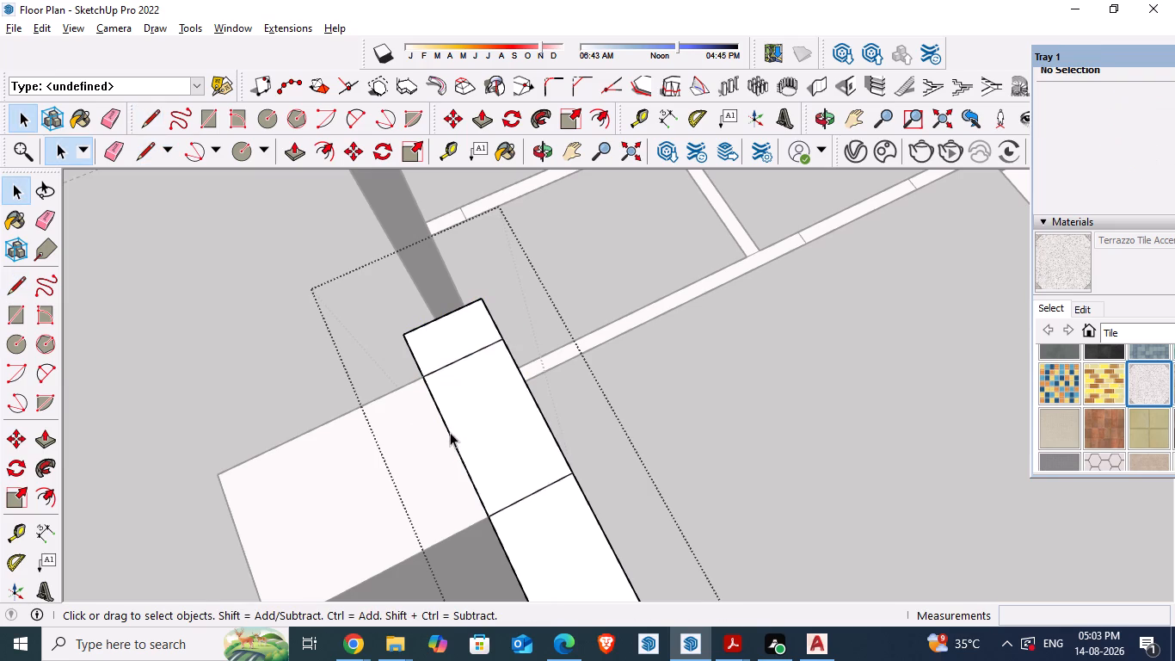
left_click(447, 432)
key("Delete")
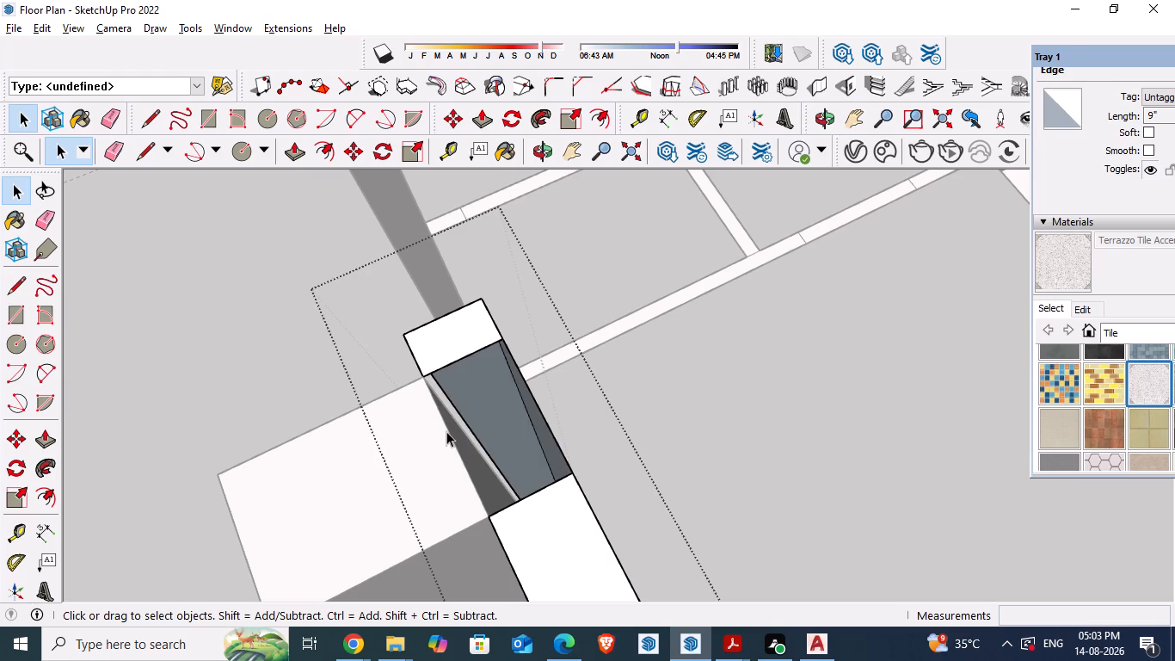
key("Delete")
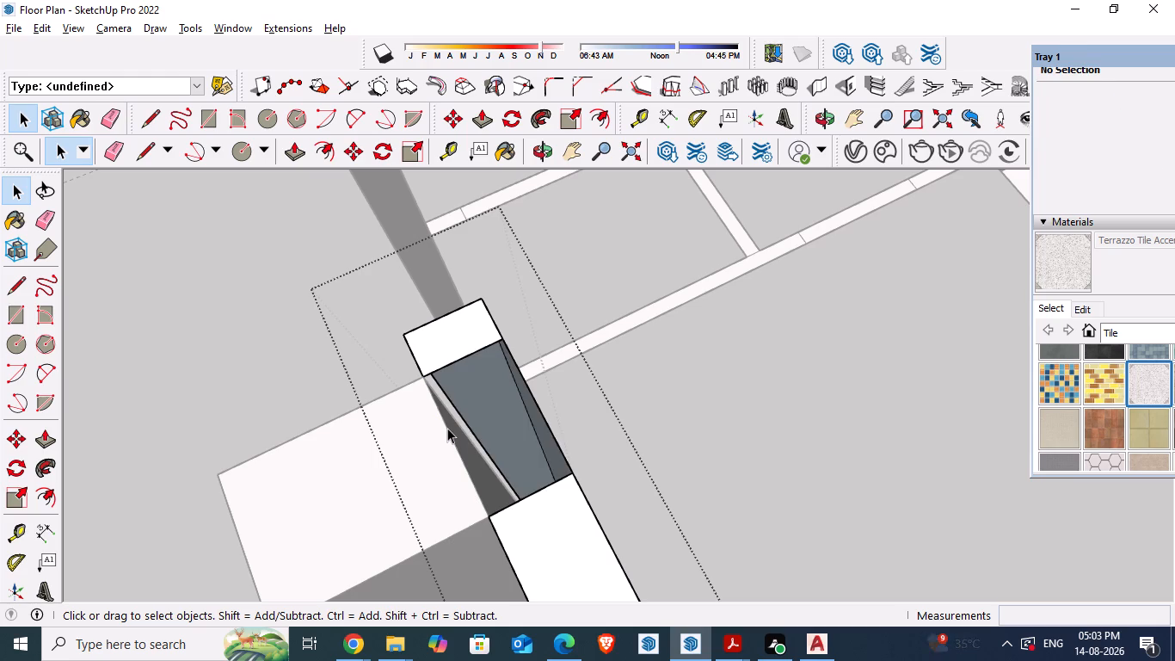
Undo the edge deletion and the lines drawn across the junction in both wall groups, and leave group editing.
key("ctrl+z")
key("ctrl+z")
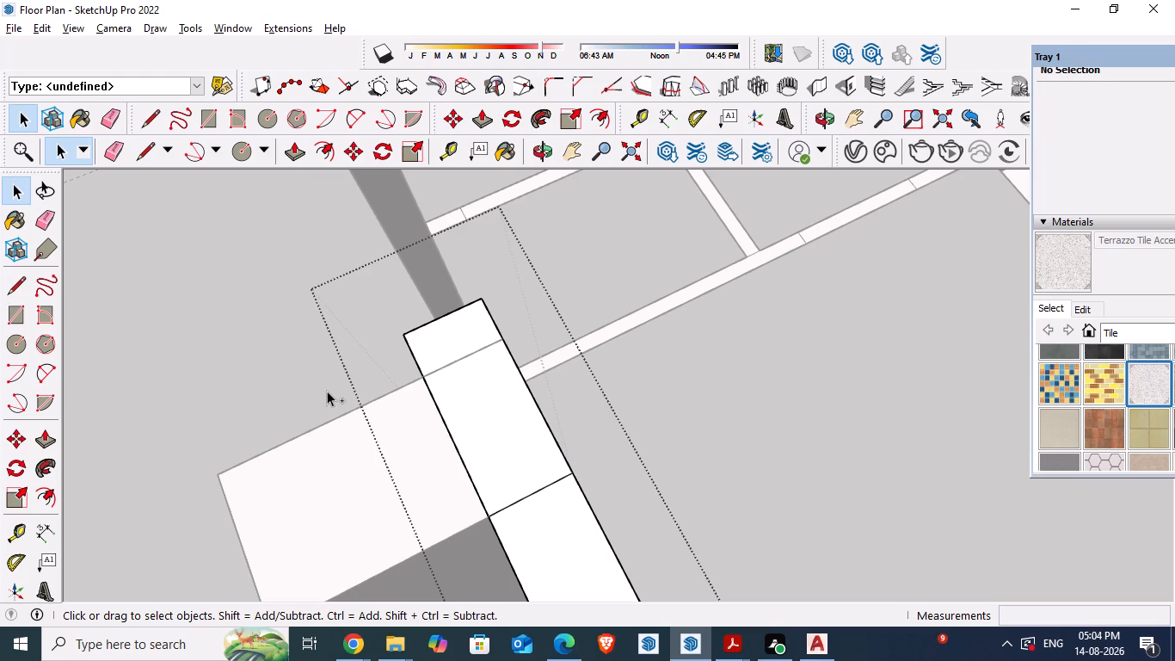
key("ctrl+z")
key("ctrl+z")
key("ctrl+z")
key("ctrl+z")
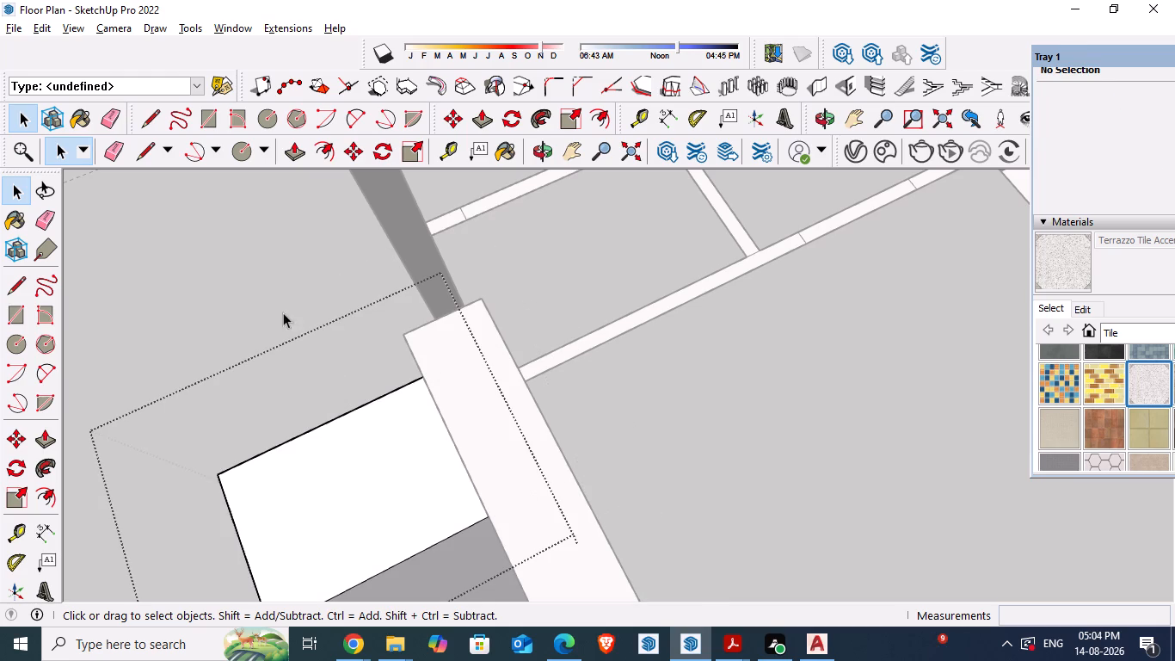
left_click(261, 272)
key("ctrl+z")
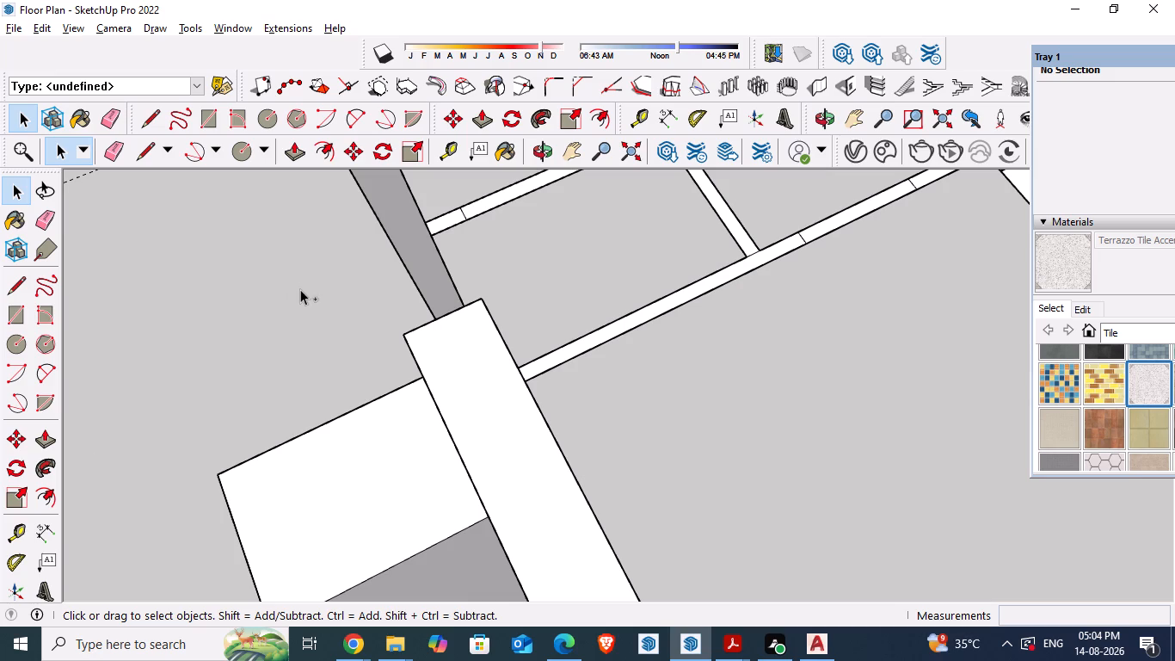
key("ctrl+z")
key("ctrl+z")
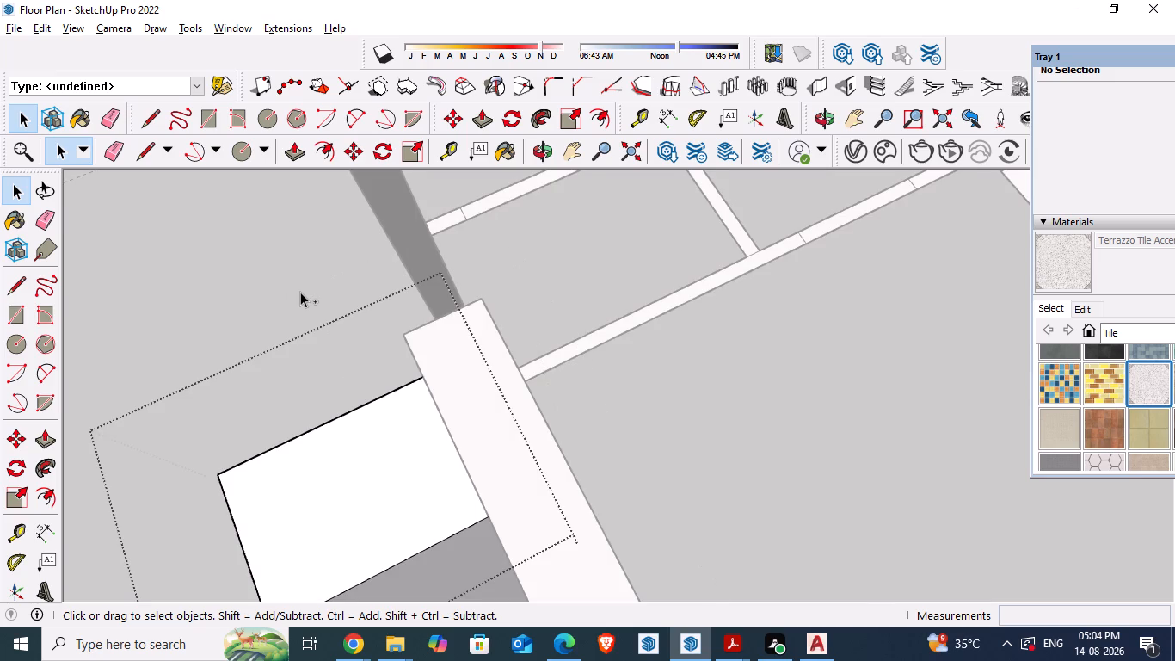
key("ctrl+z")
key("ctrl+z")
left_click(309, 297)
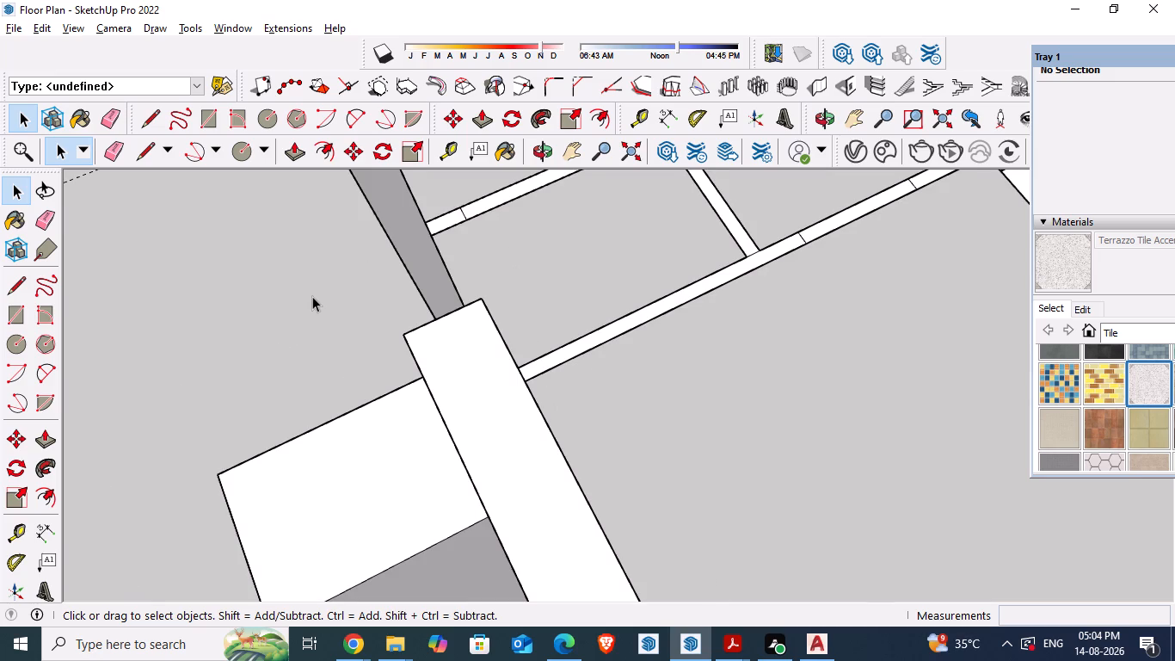
Build a 9" thick, 10' high right-aligned wall along one edge of the small square pillar outline at the front.
scroll(899, 383, "down", 19)
middle_click_drag(681, 460, 433, 381)
scroll(551, 448, "up", 1)
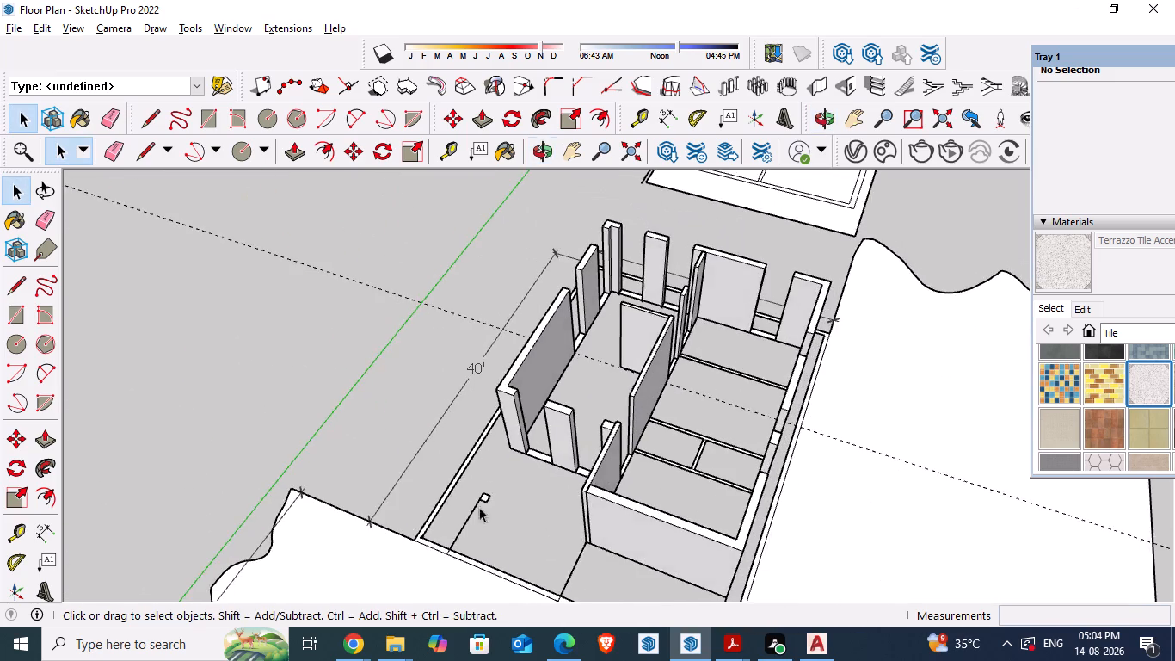
scroll(493, 534, "up", 18)
middle_click_drag(504, 441, 505, 516)
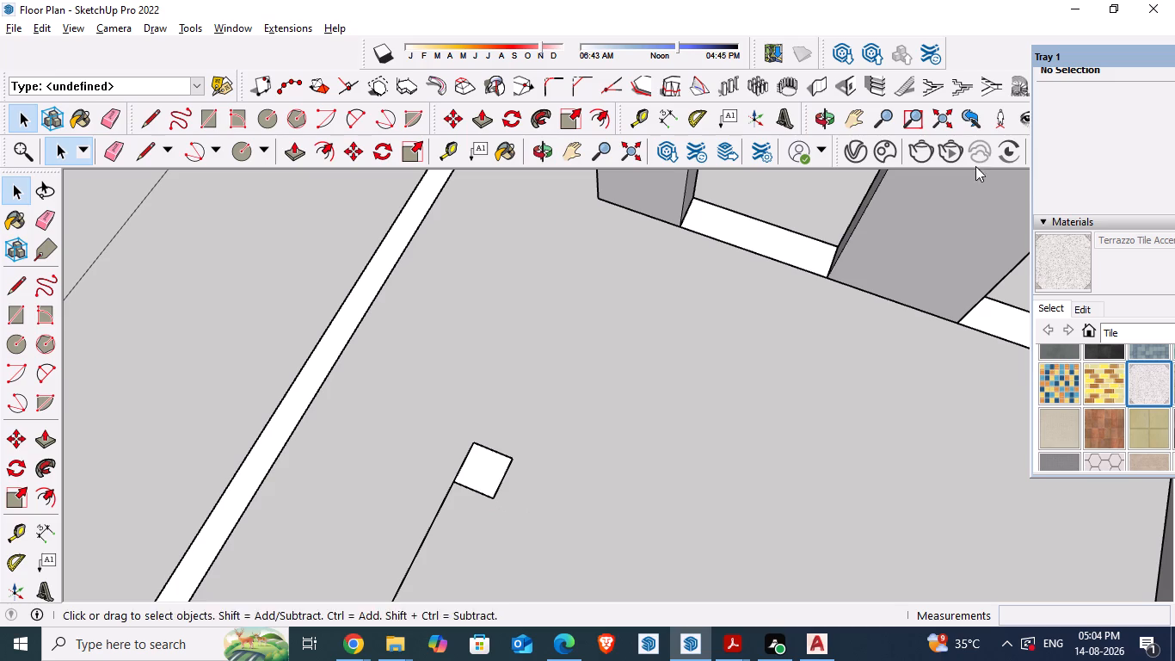
left_click(821, 85)
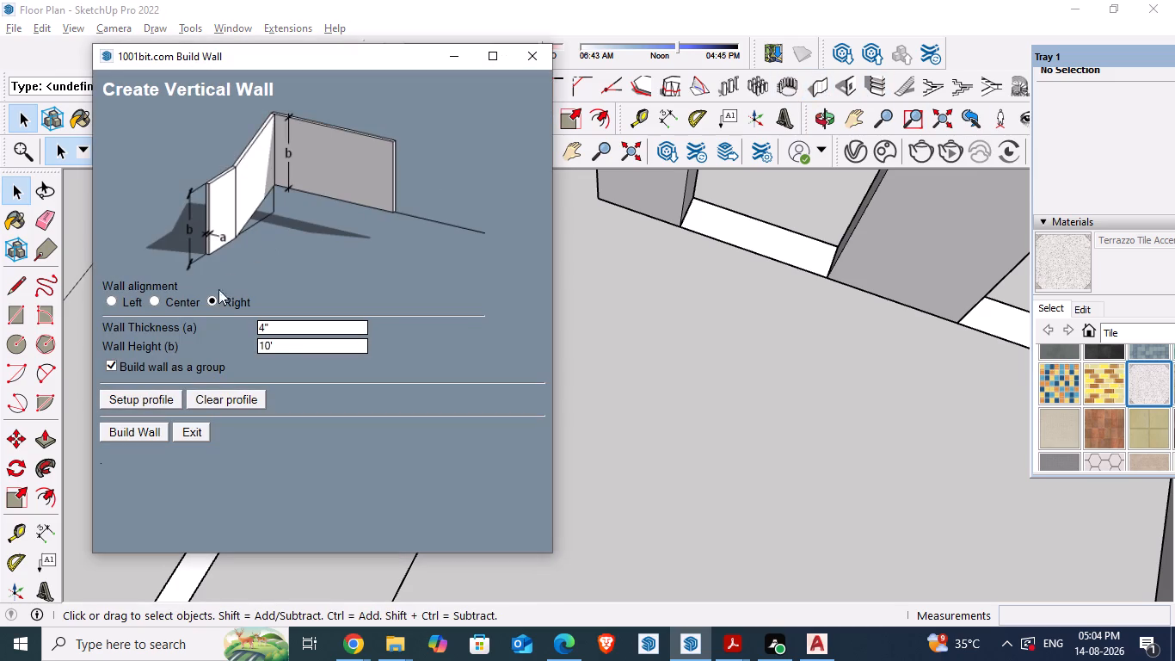
left_click_drag(277, 325, 252, 320)
key("9")
key("shift+quotedbl")
left_click(157, 427)
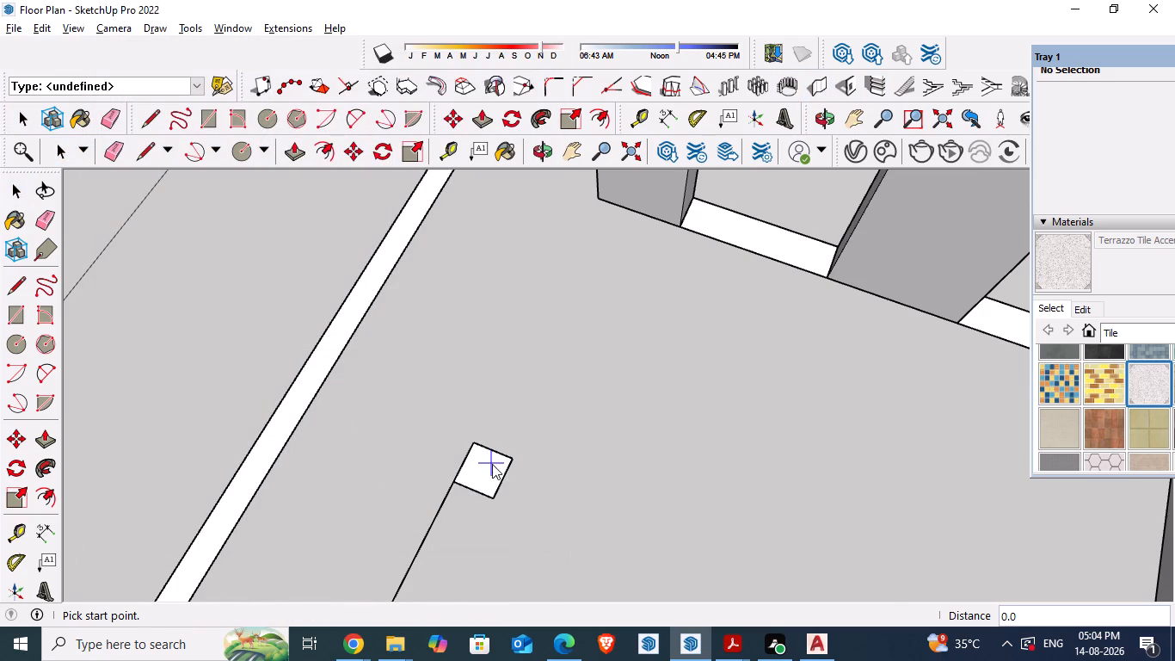
left_click(452, 480)
double_click(490, 494)
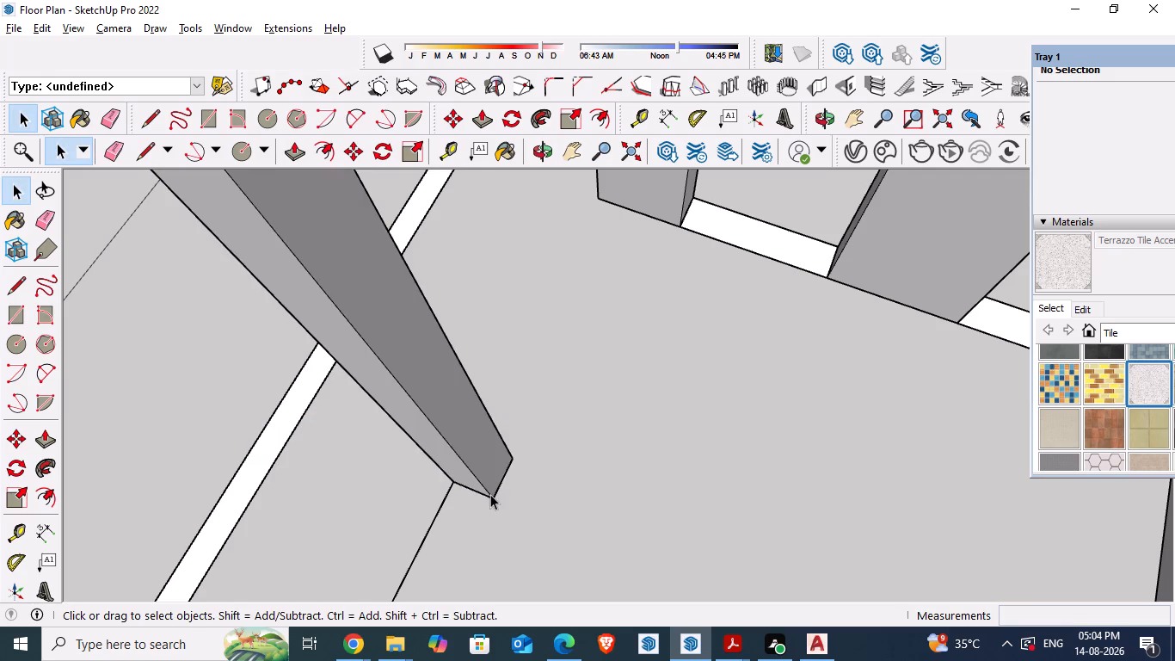
Save the model with the new 10' high front pillar.
scroll(479, 497, "down", 16)
middle_click_drag(573, 524, 587, 505)
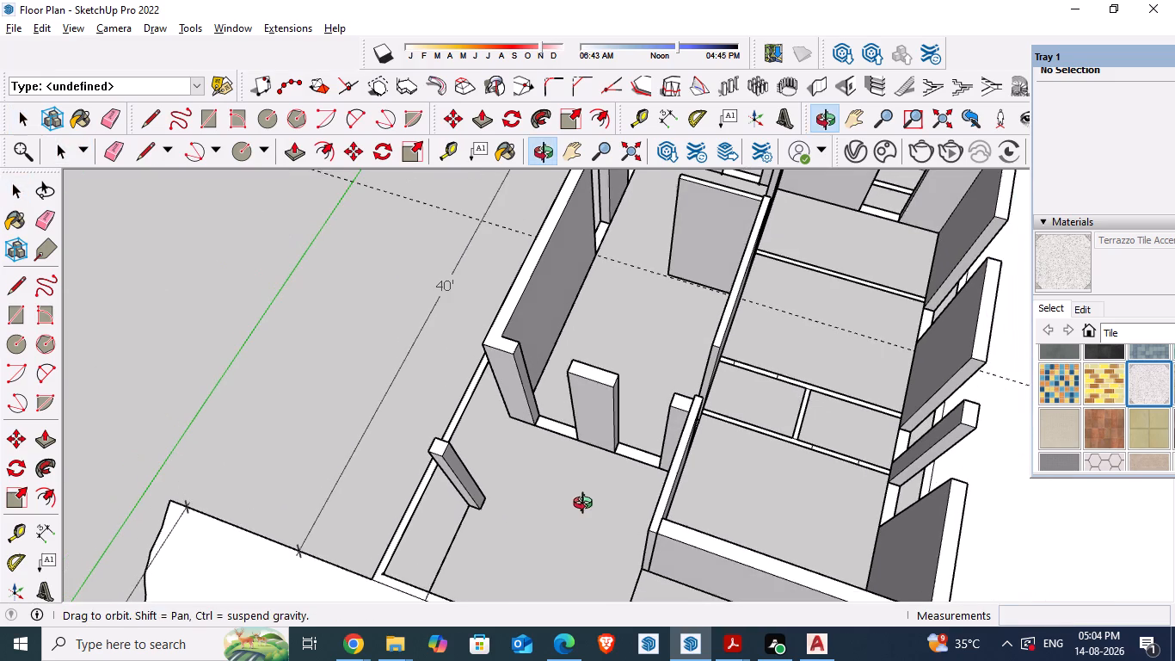
middle_click_drag(587, 505, 587, 504)
key("ctrl+s")
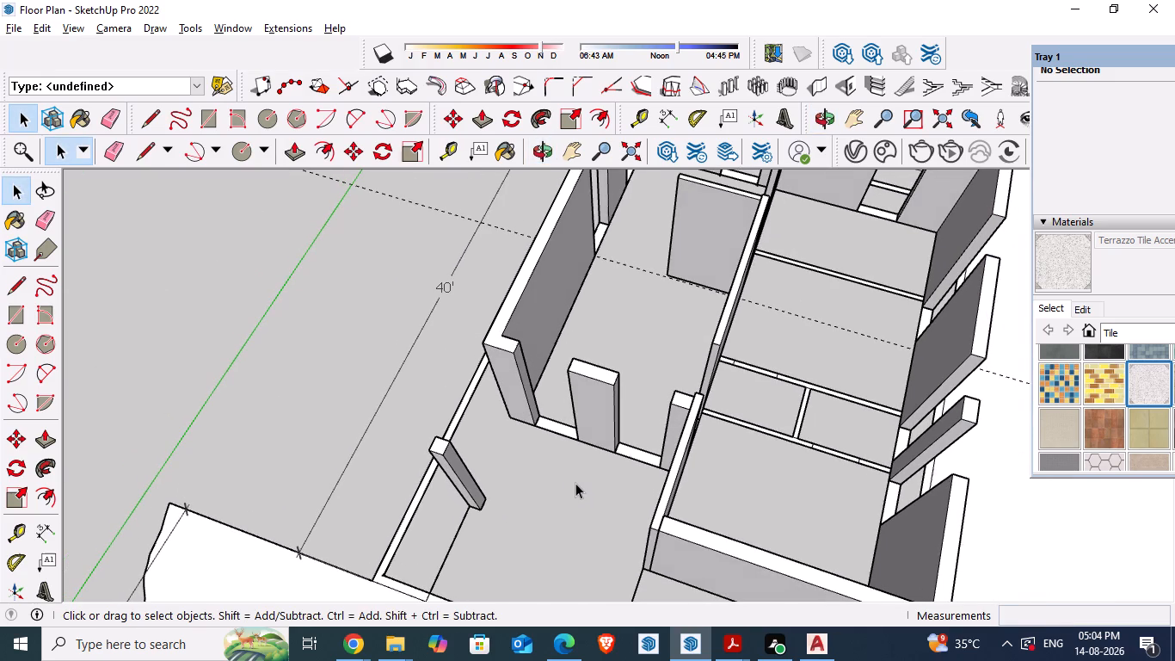
Examine the raised walls from several sides and the flat partition outlines around the two small central rooms.
scroll(575, 480, "down", 4)
middle_click_drag(579, 473, 709, 333)
scroll(680, 334, "up", 6)
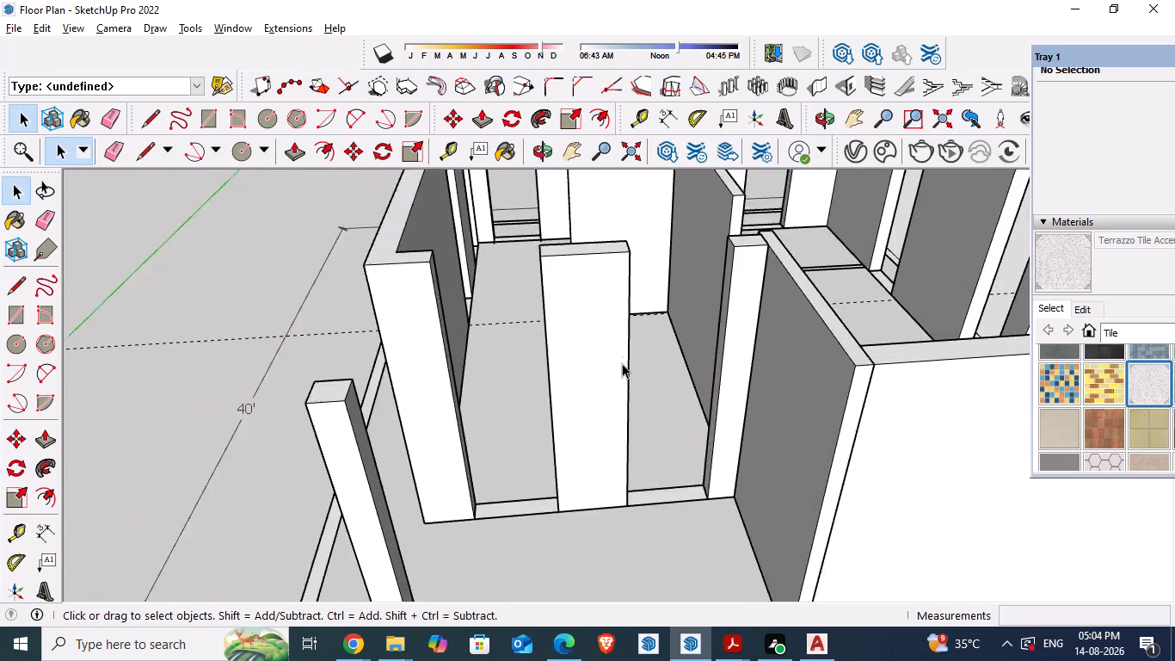
scroll(622, 363, "up", 3)
middle_click_drag(617, 338, 367, 435)
scroll(700, 358, "down", 3)
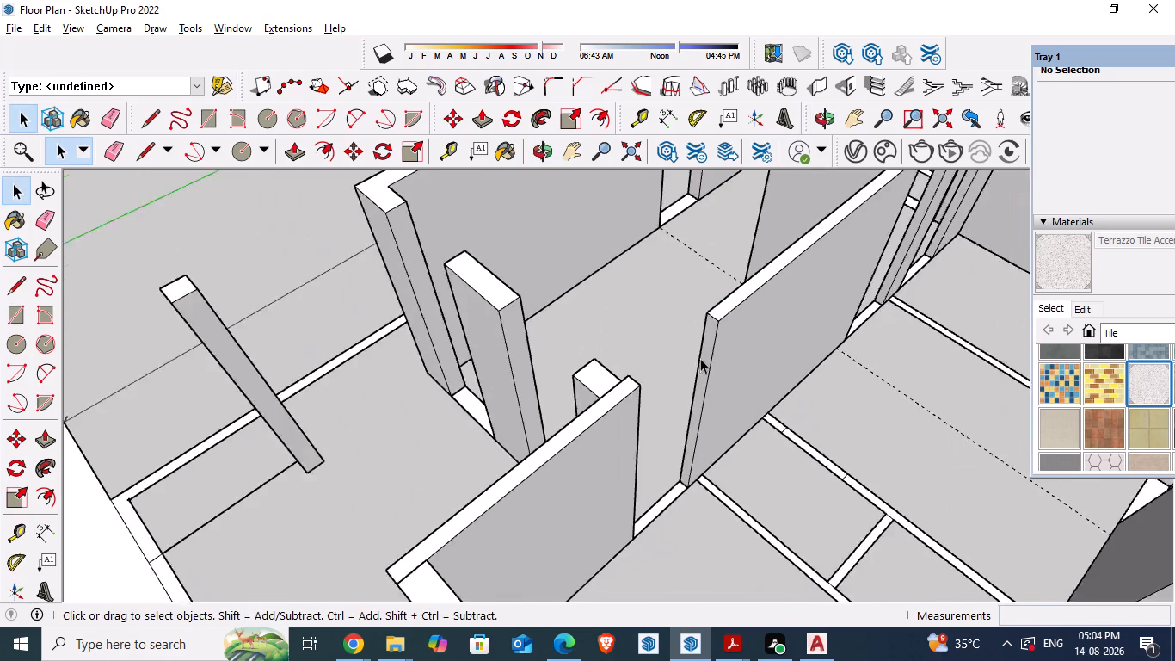
scroll(700, 358, "down", 7)
middle_click_drag(738, 417, 484, 410)
scroll(484, 409, "down", 1)
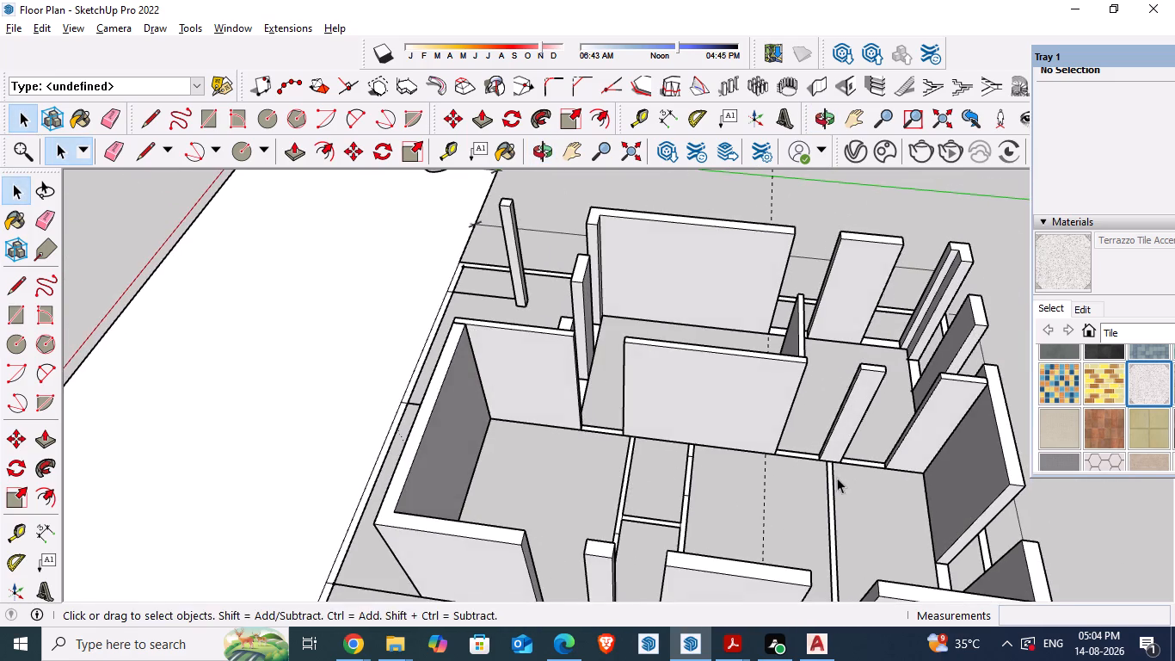
middle_click_drag(836, 478, 439, 512)
scroll(440, 411, "up", 11)
scroll(404, 495, "up", 2)
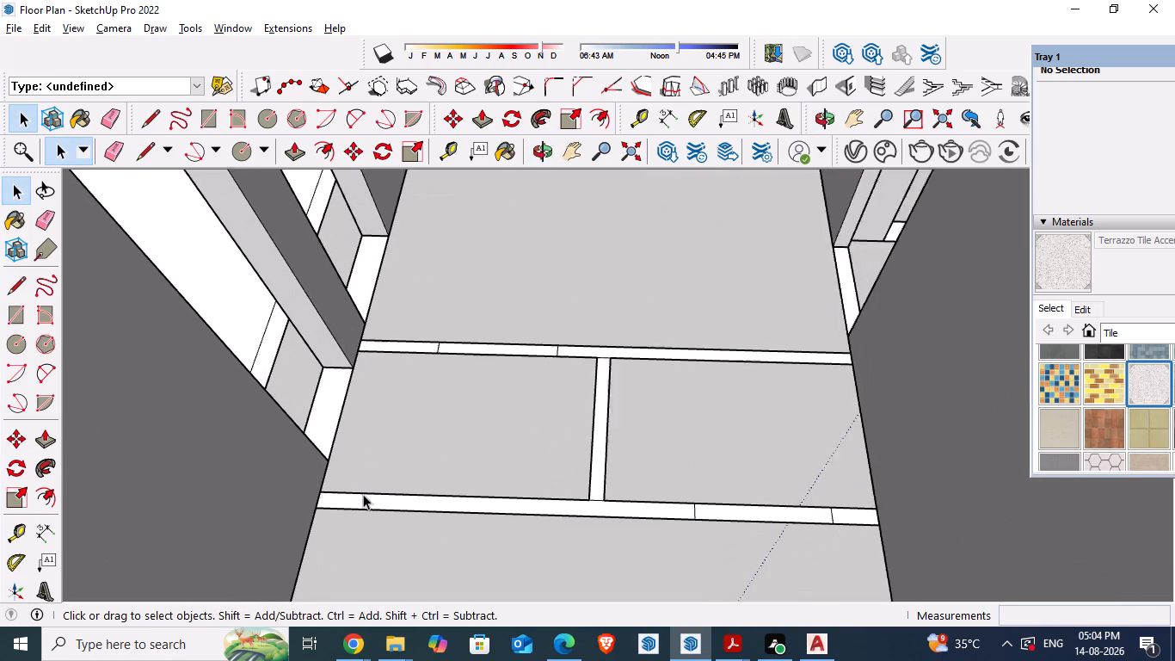
scroll(363, 494, "up", 2)
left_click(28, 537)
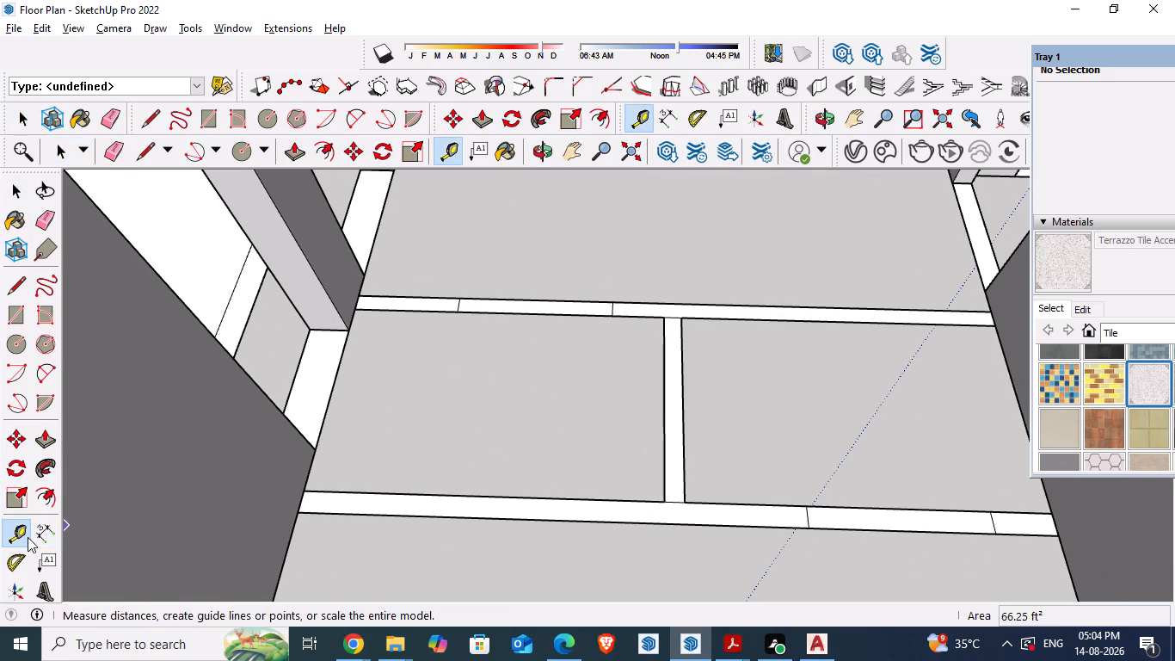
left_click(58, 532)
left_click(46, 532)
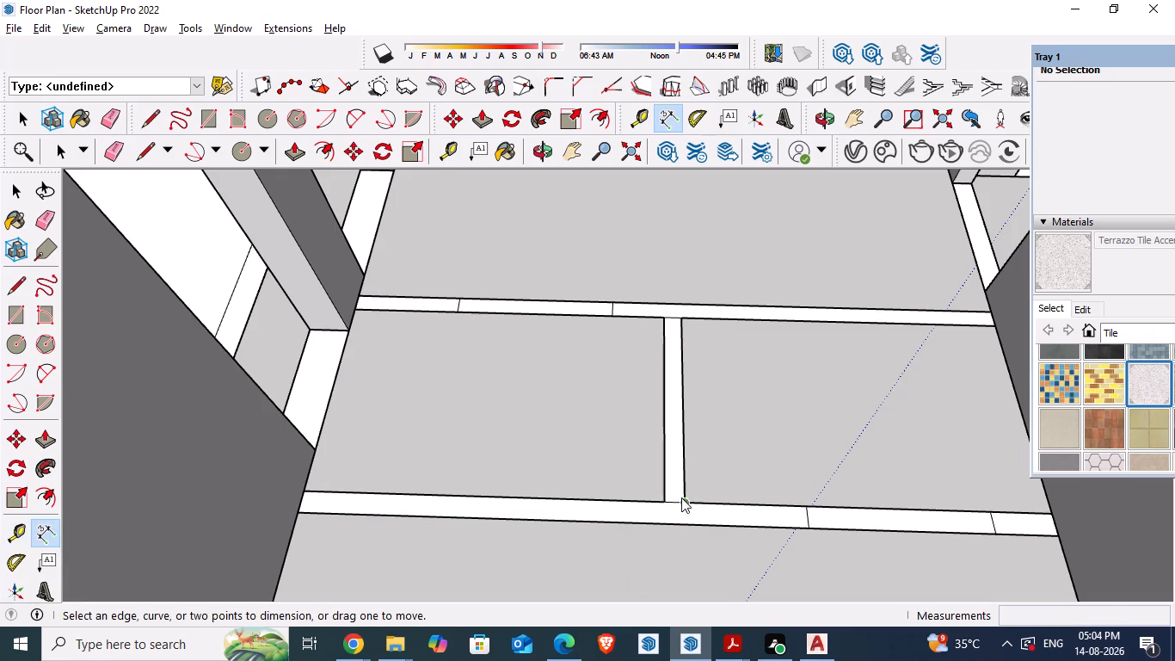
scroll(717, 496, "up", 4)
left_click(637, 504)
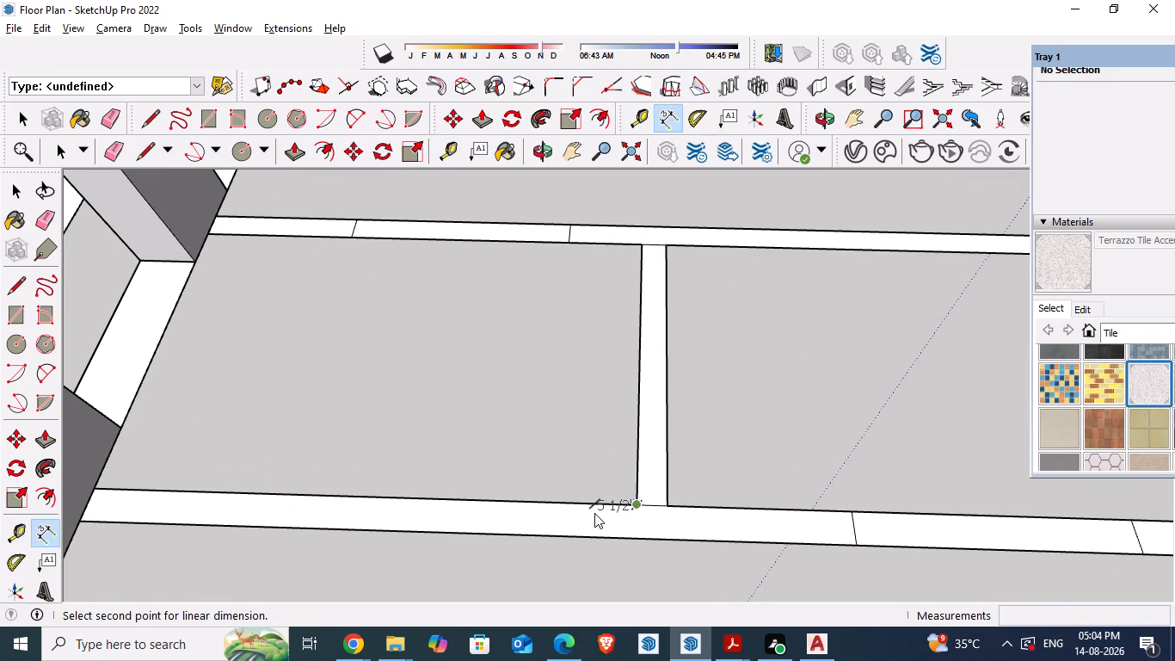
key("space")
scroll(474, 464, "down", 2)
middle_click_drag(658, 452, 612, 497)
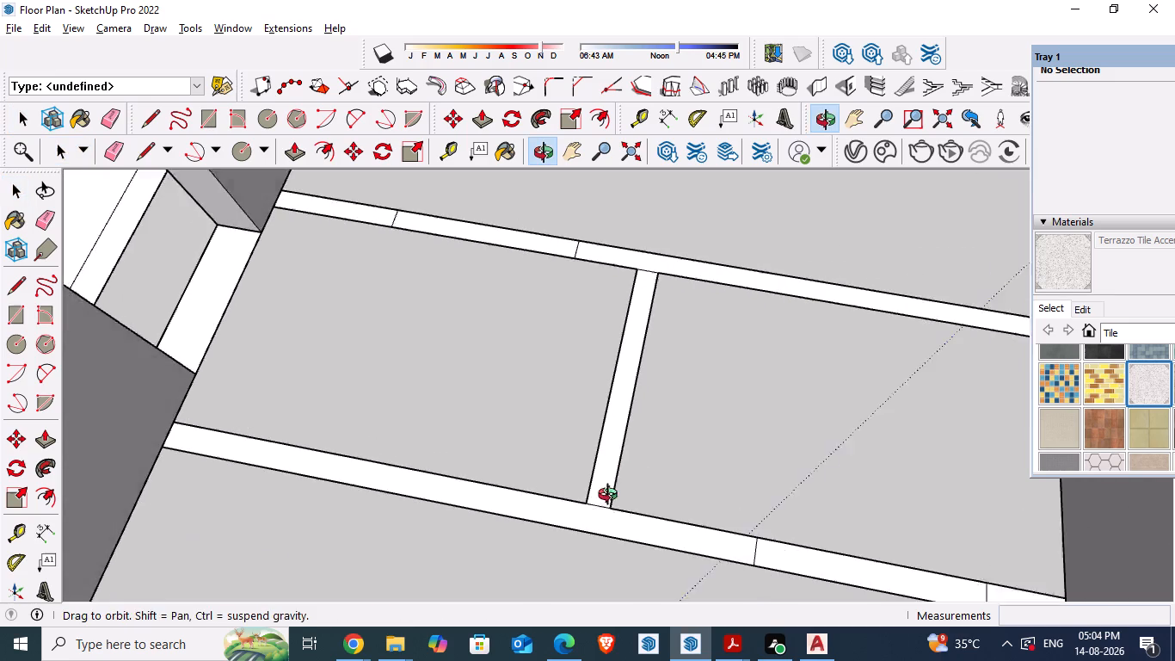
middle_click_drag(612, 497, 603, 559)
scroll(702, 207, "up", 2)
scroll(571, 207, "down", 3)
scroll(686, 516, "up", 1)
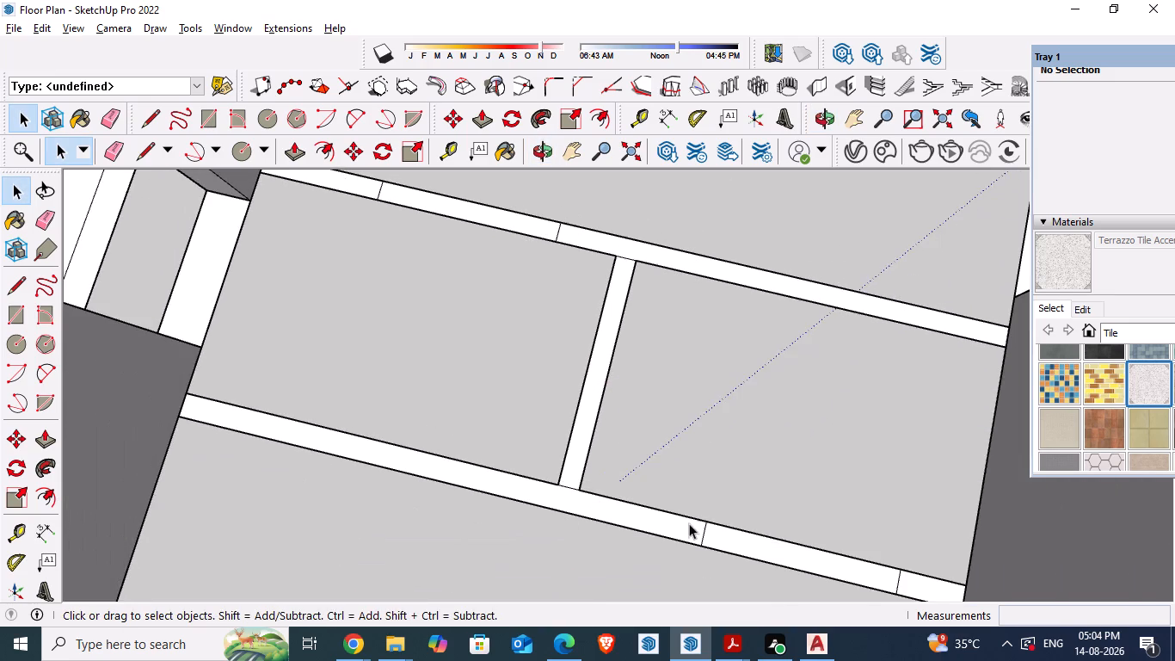
Measure the thickness of the flat partition strip along the two small central rooms at its door-opening mark.
scroll(689, 523, "up", 4)
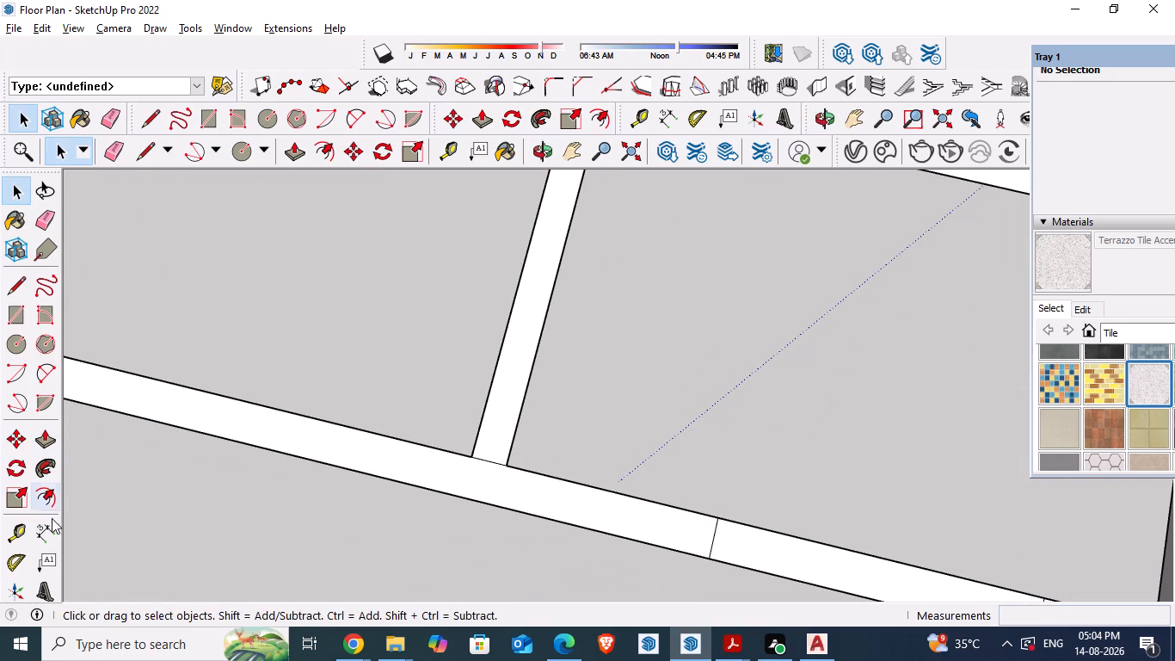
left_click(47, 528)
left_click(719, 518)
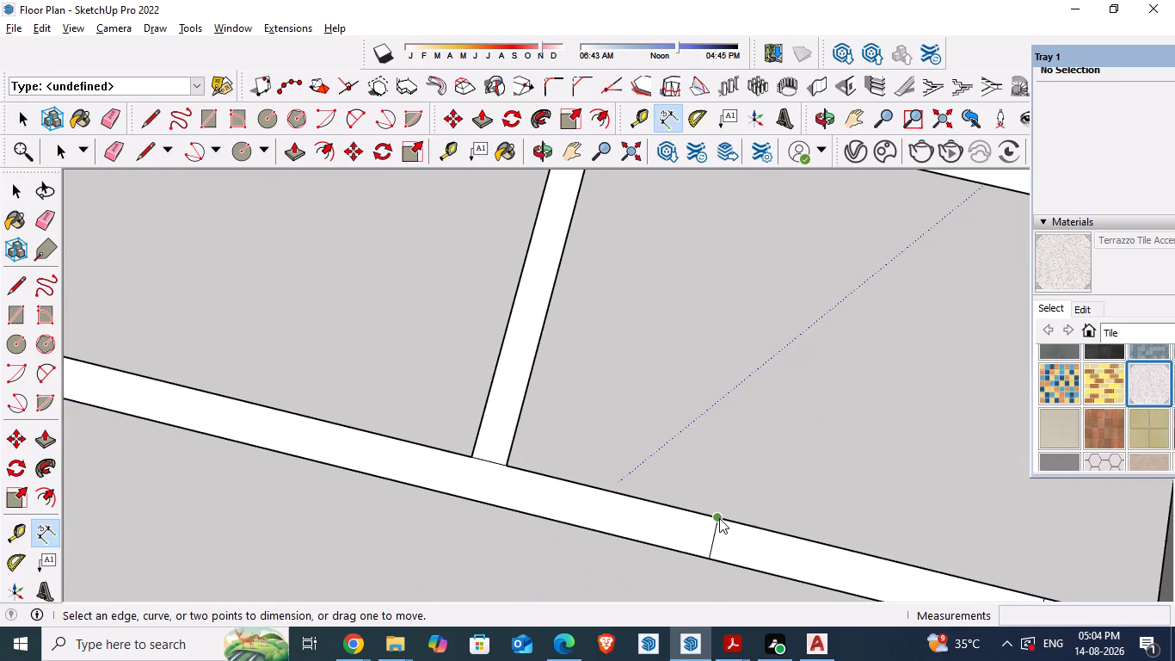
left_click(704, 561)
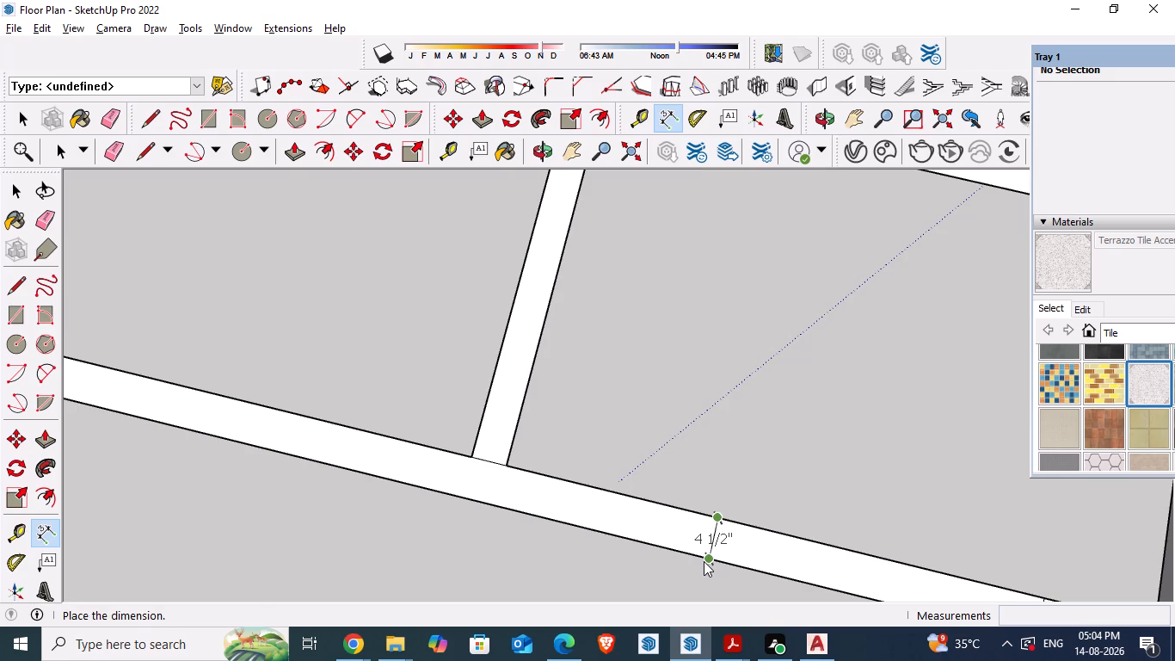
key("space")
Build a 4.5" thick, 10' high right-aligned wall about 8' 4" long from the outer wall to the opening mark on that strip.
scroll(600, 317, "down", 5)
middle_click_drag(572, 482, 774, 459)
scroll(630, 421, "up", 3)
scroll(641, 415, "down", 8)
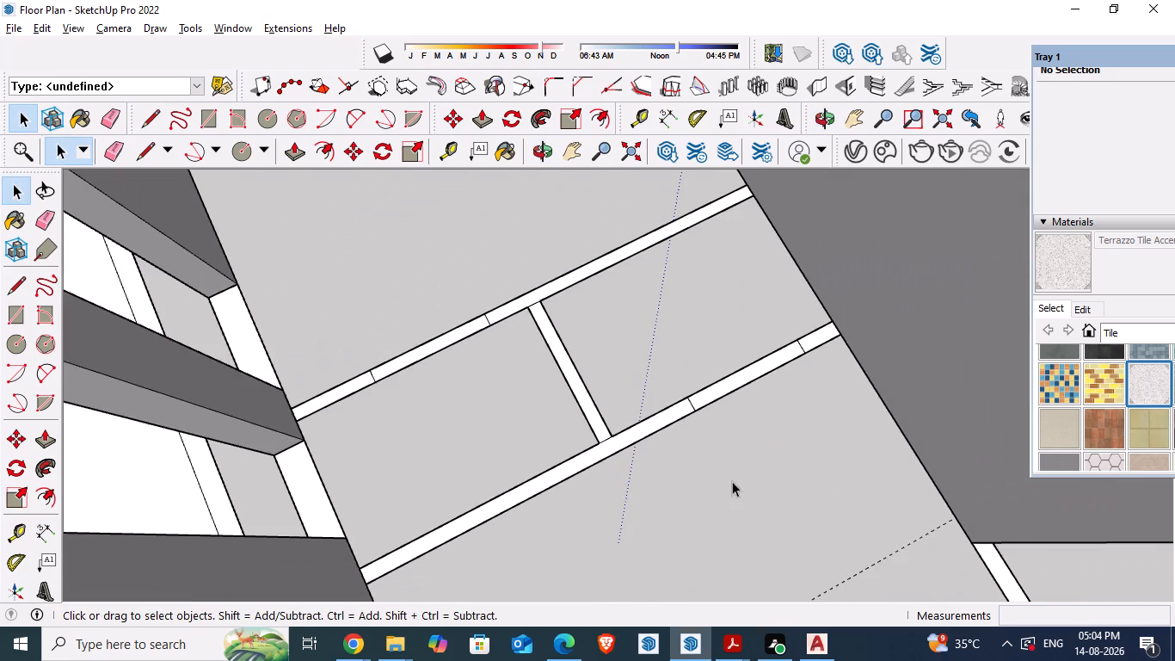
middle_click_drag(732, 481, 652, 481)
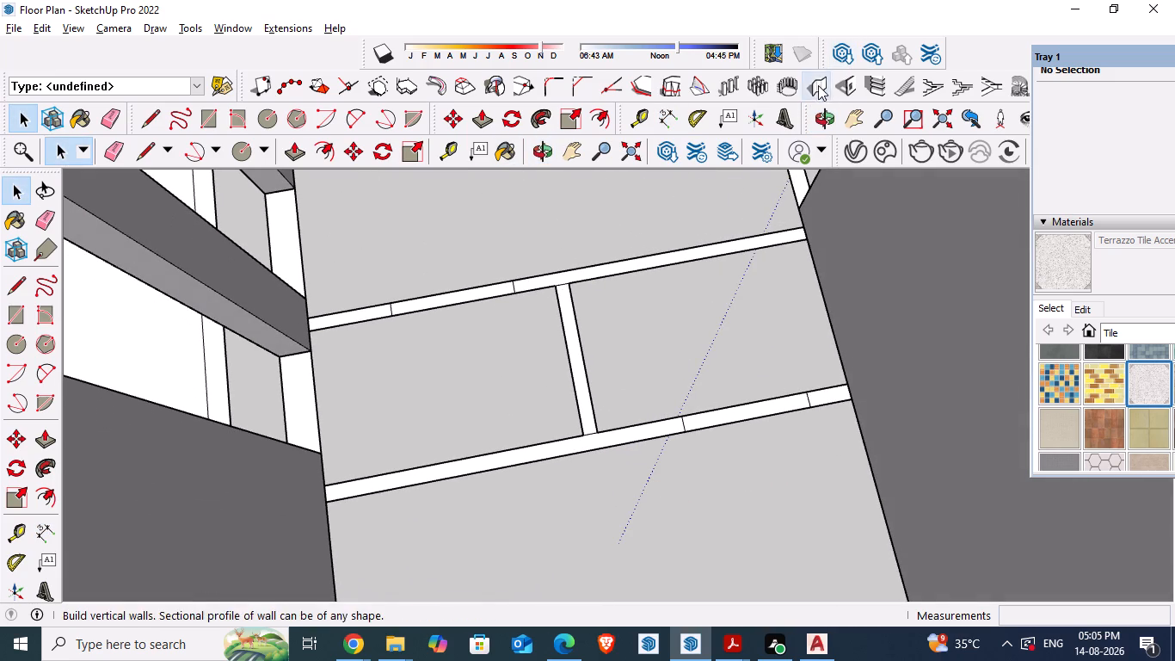
left_click(821, 84)
left_click_drag(281, 330, 222, 321)
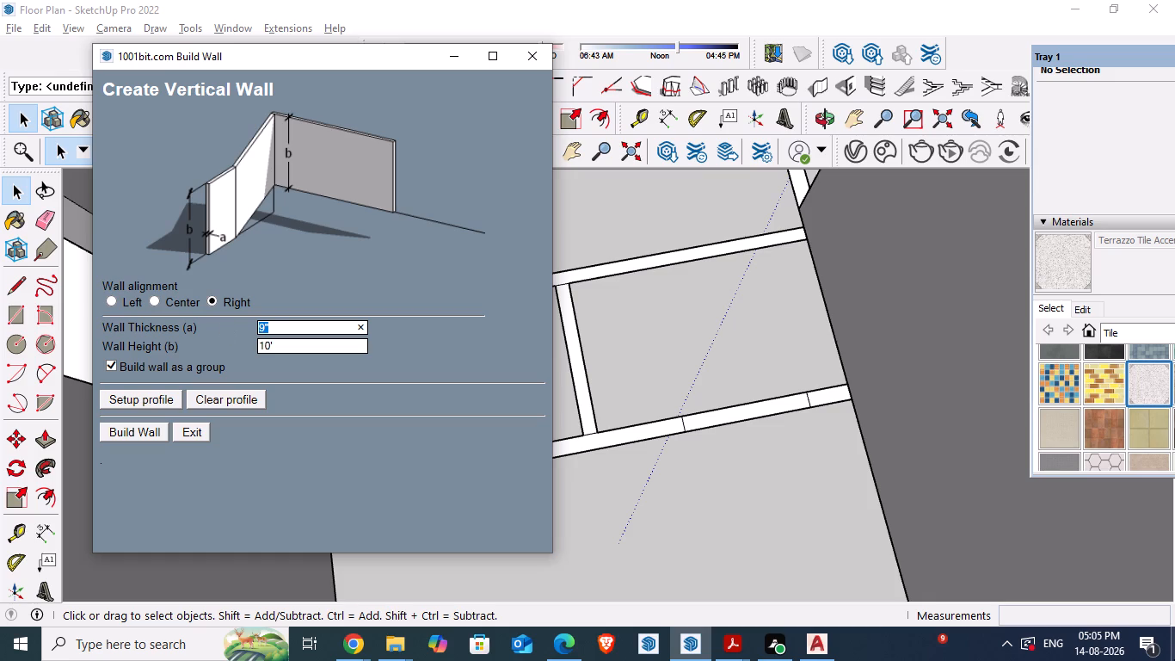
key("4")
type(".5\"")
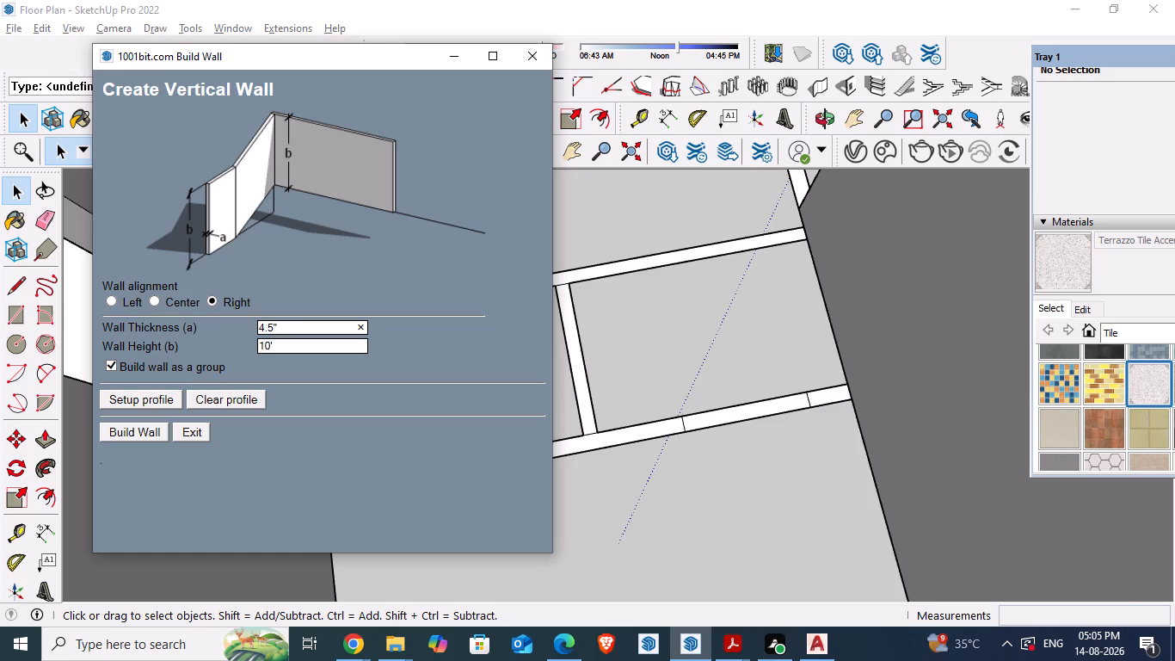
left_click(119, 433)
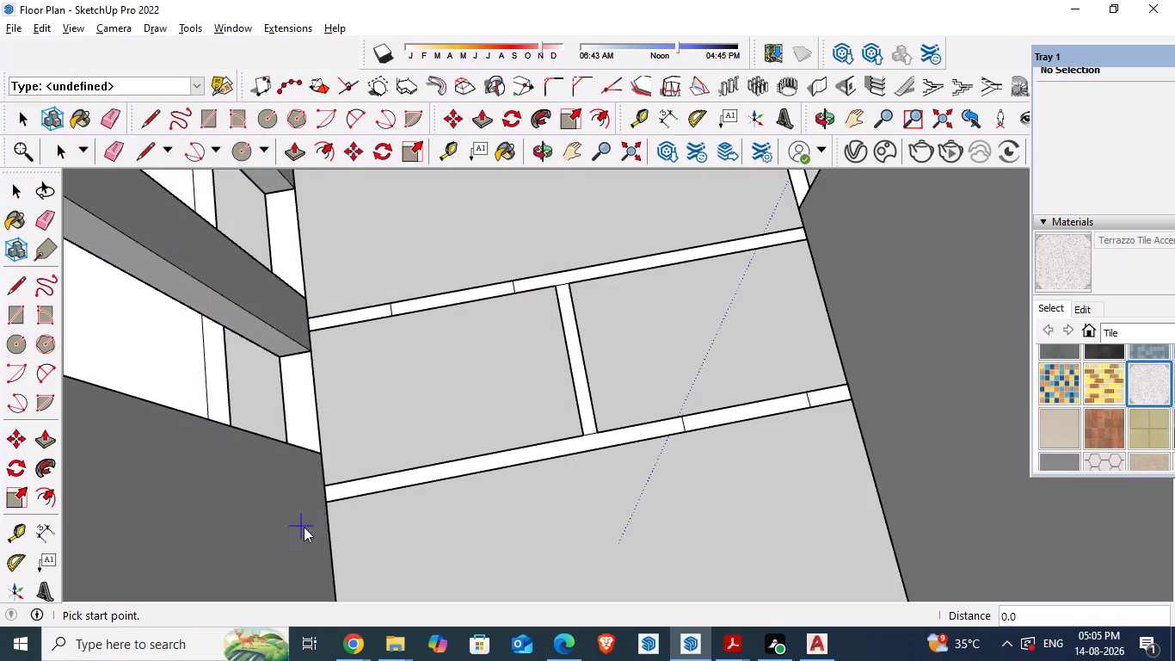
left_click(323, 504)
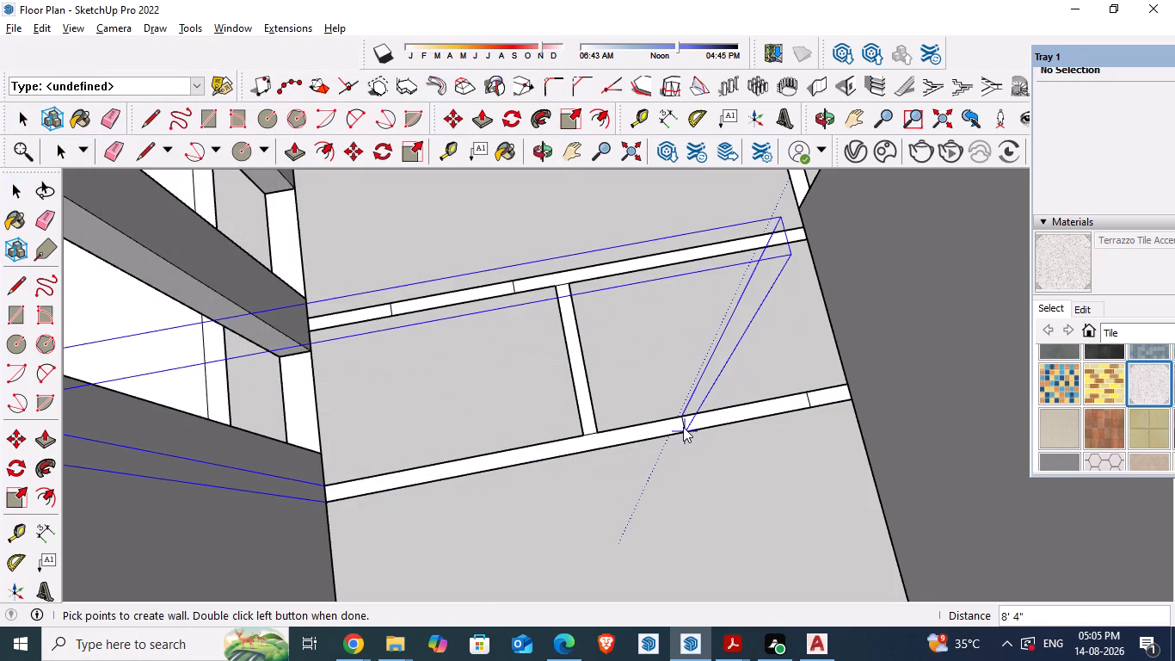
double_click(682, 427)
Build the remaining 1' long, 4.5" thick, 10' high wall piece beyond the door opening on the same strip.
middle_click_drag(804, 417, 686, 409)
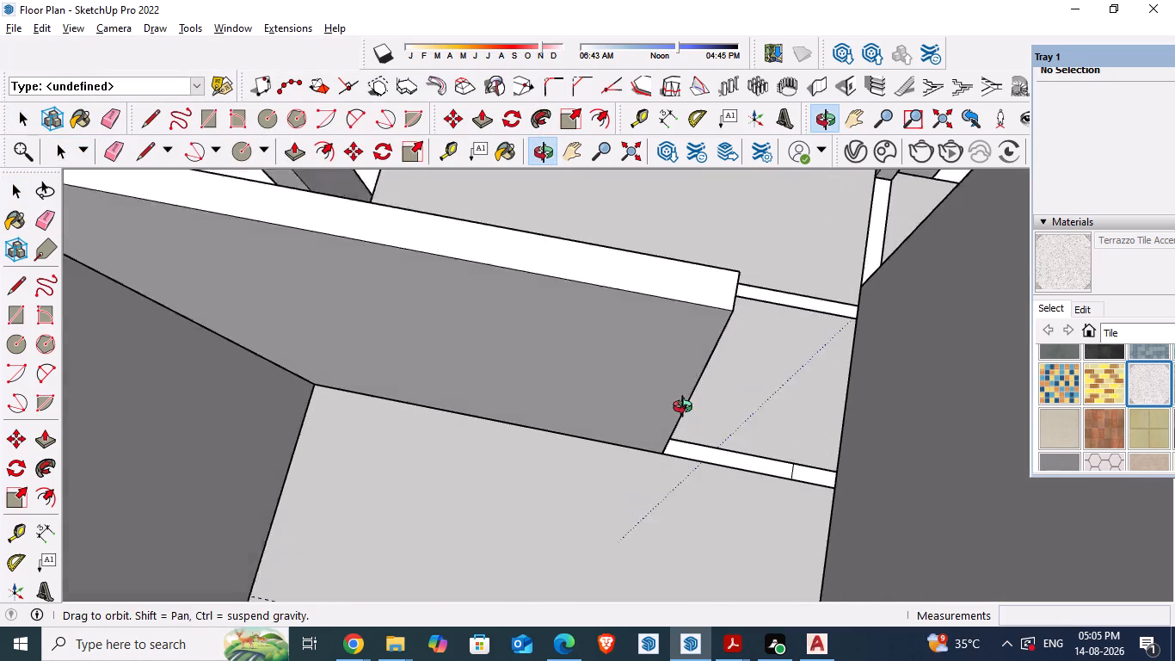
middle_click_drag(686, 409, 686, 407)
scroll(802, 489, "up", 3)
left_click(822, 90)
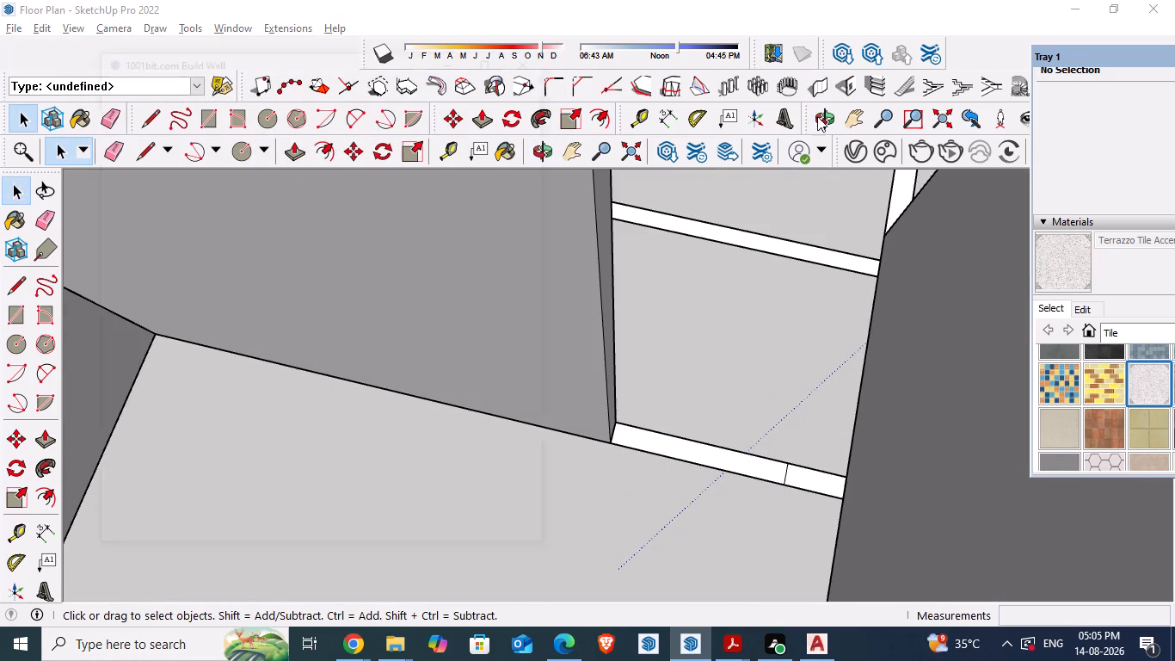
left_click(127, 432)
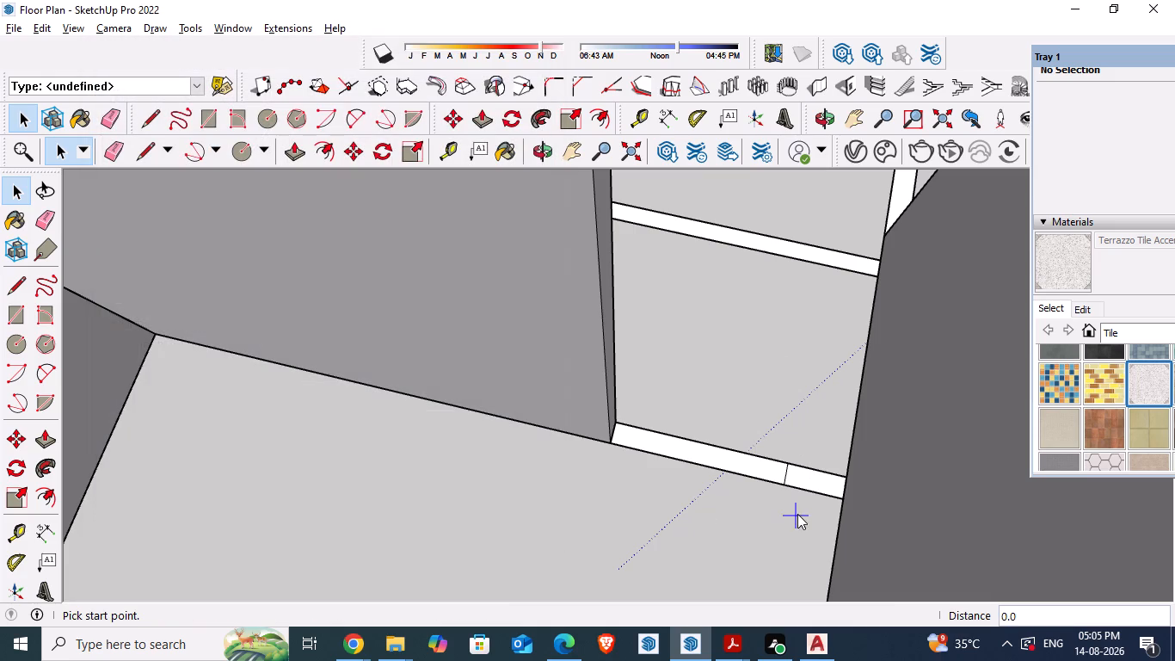
left_click(780, 485)
double_click(843, 497)
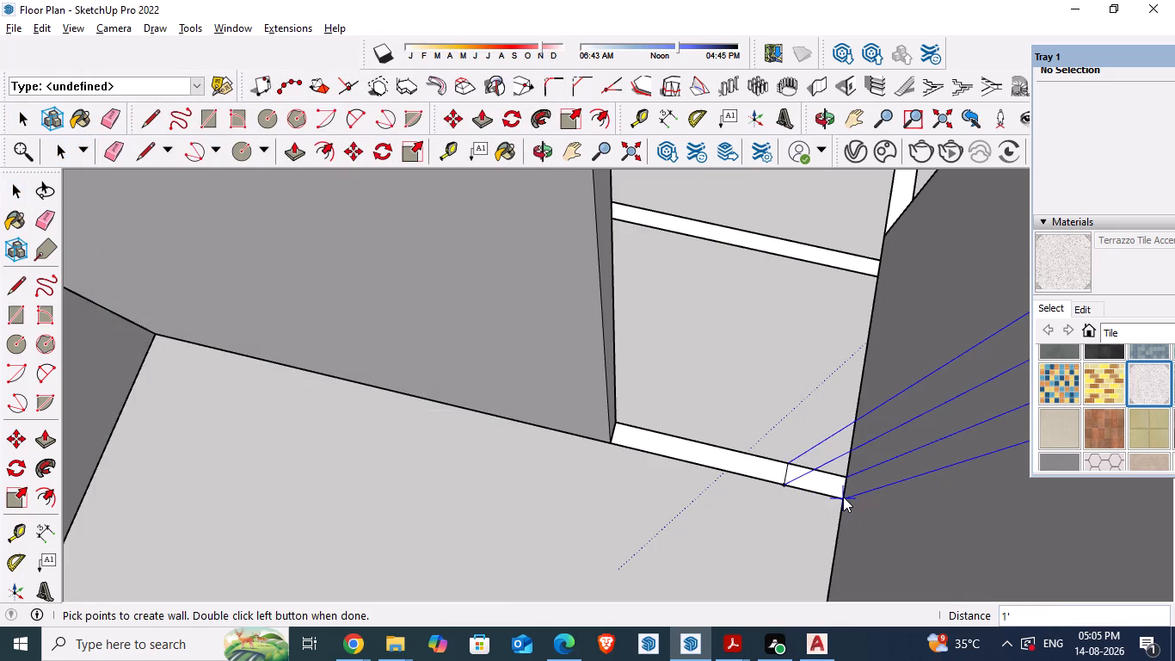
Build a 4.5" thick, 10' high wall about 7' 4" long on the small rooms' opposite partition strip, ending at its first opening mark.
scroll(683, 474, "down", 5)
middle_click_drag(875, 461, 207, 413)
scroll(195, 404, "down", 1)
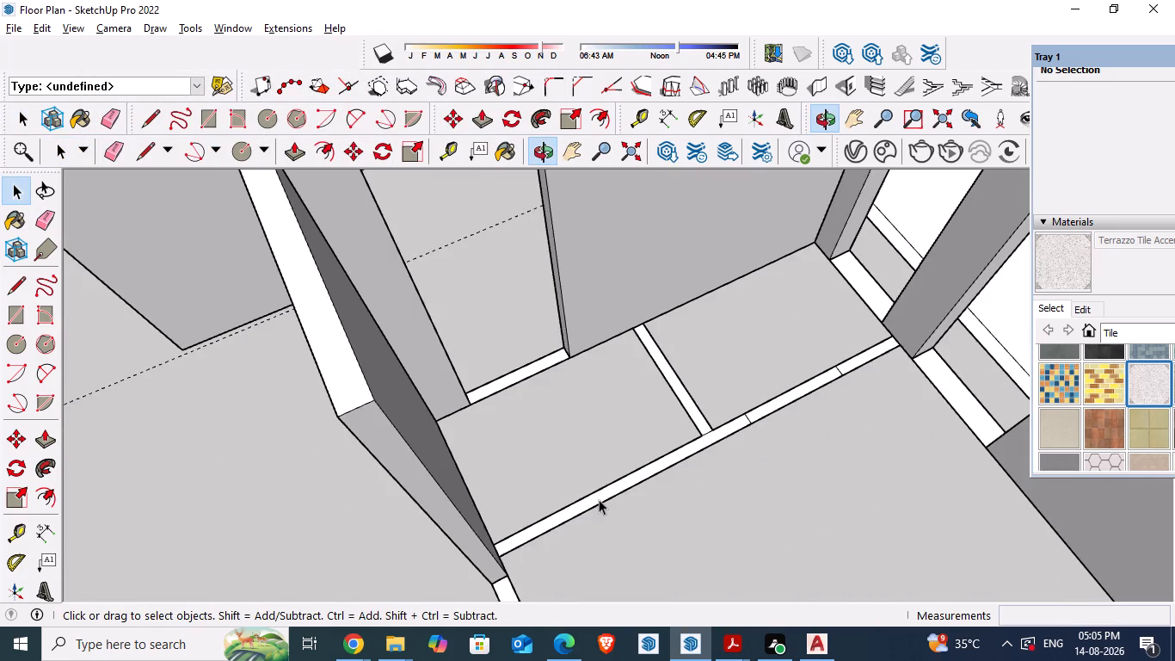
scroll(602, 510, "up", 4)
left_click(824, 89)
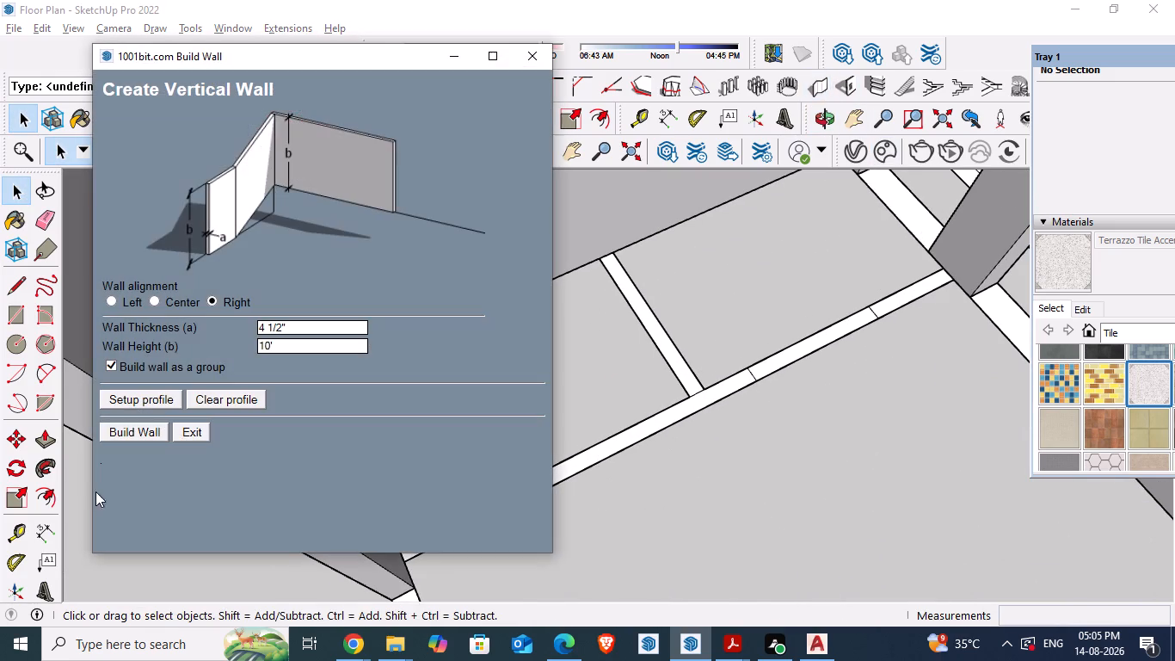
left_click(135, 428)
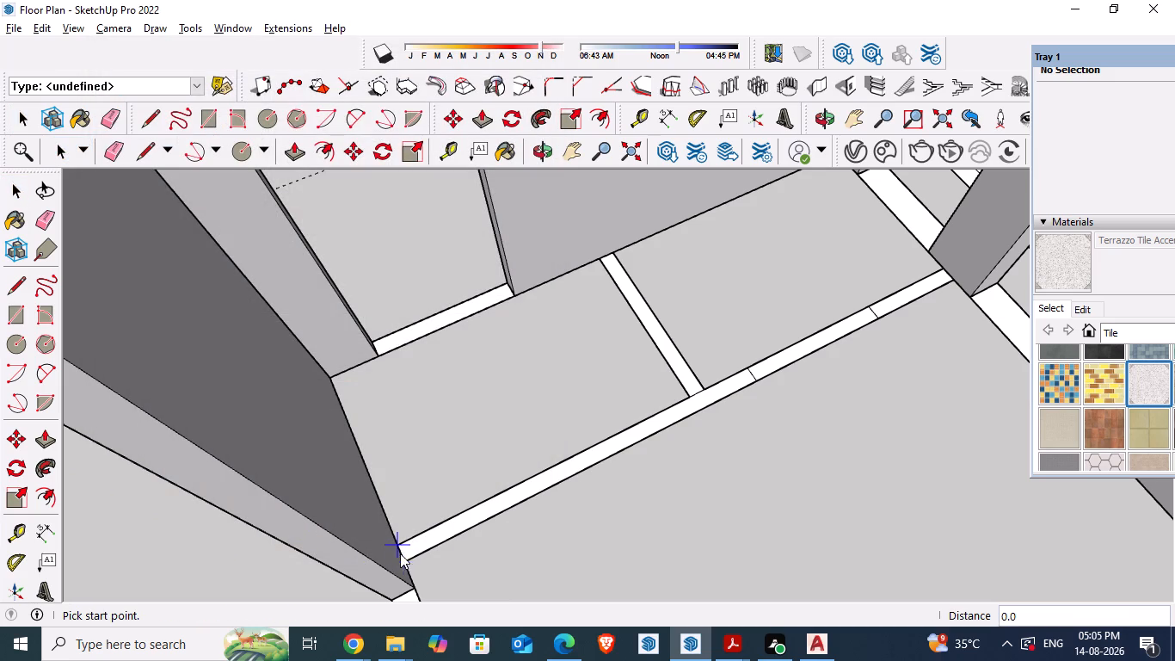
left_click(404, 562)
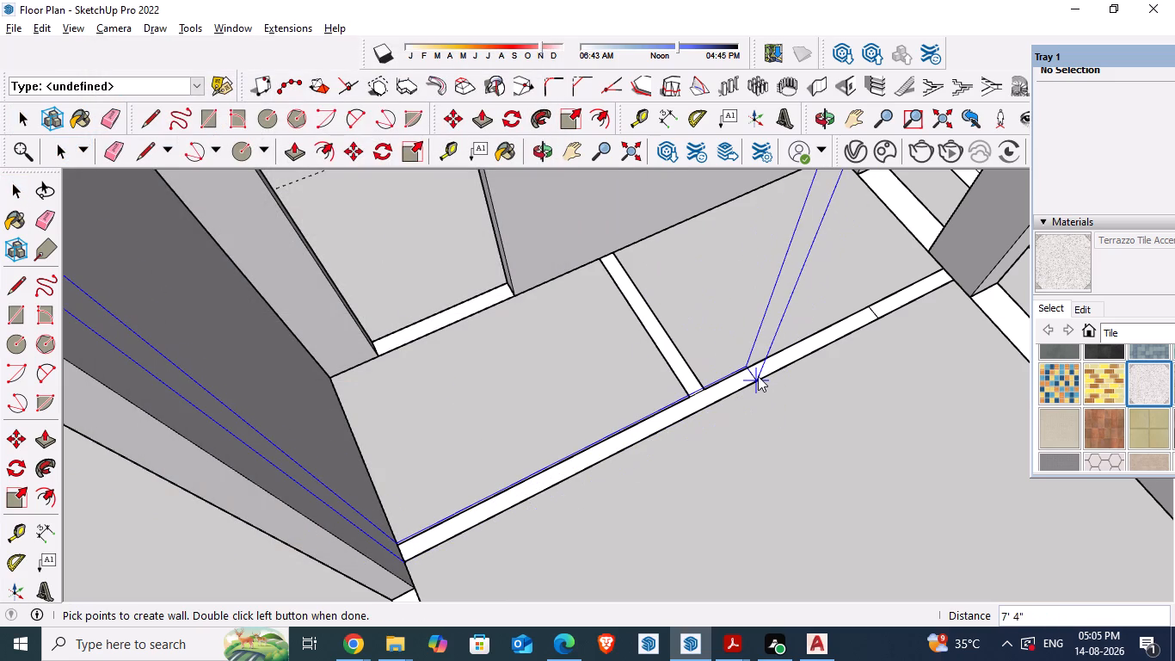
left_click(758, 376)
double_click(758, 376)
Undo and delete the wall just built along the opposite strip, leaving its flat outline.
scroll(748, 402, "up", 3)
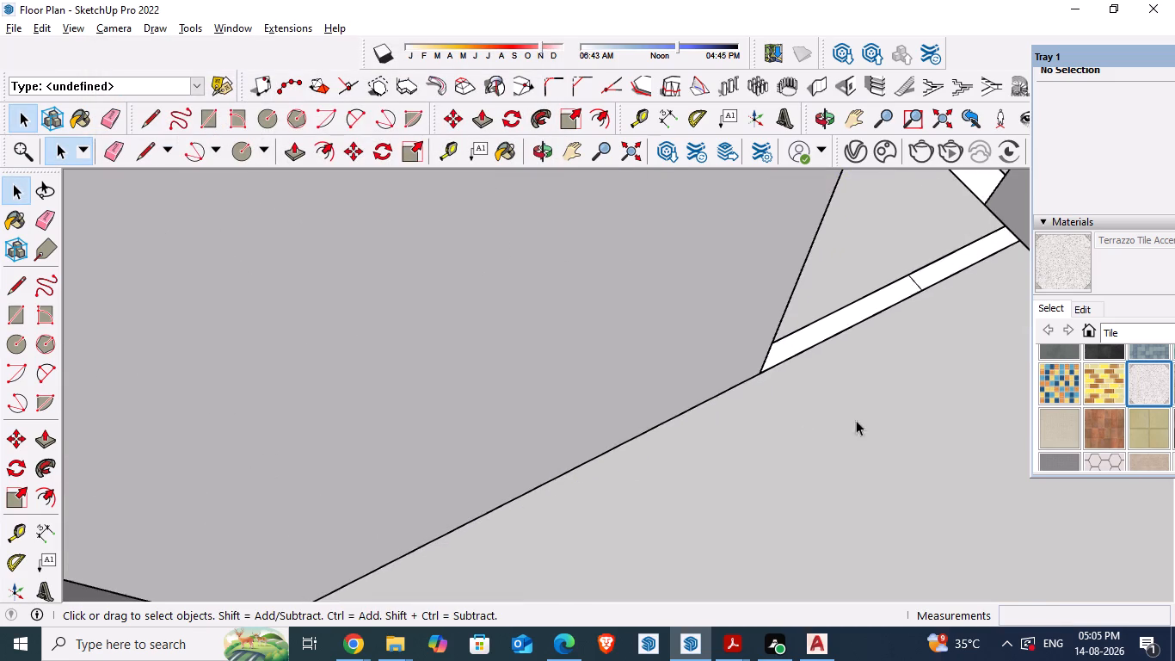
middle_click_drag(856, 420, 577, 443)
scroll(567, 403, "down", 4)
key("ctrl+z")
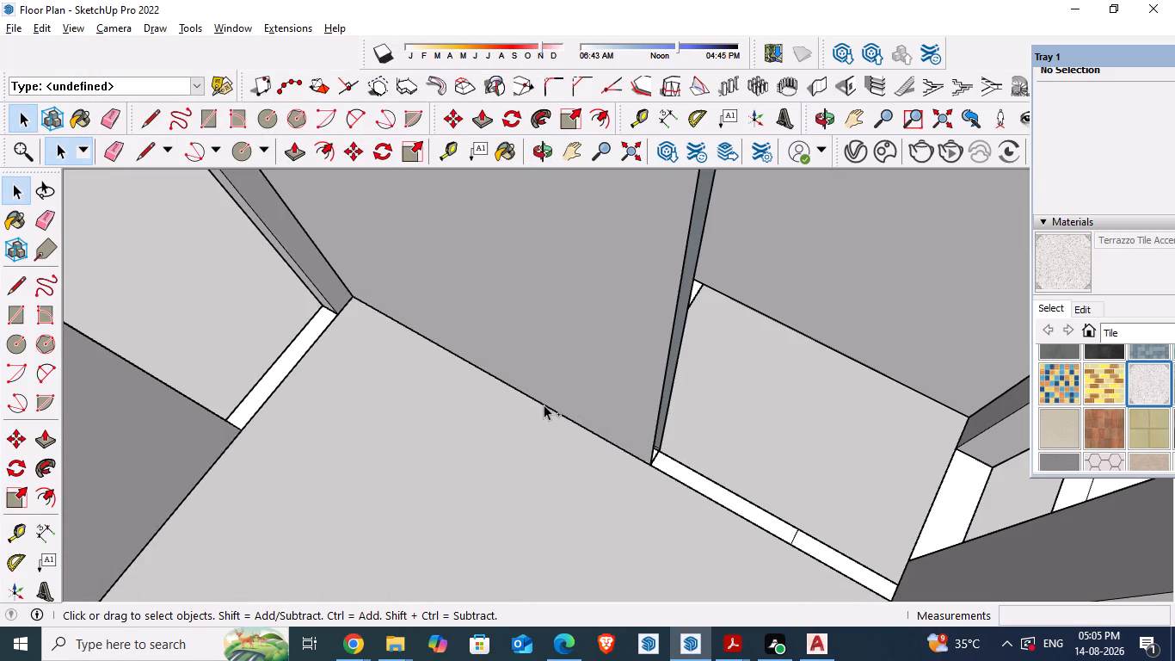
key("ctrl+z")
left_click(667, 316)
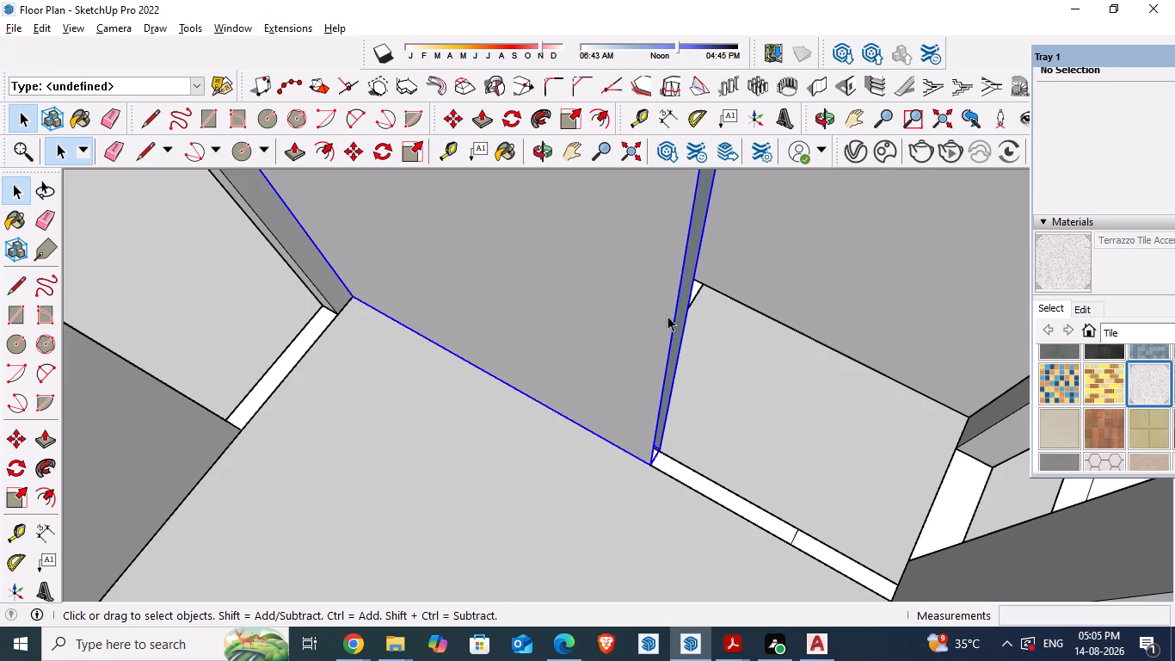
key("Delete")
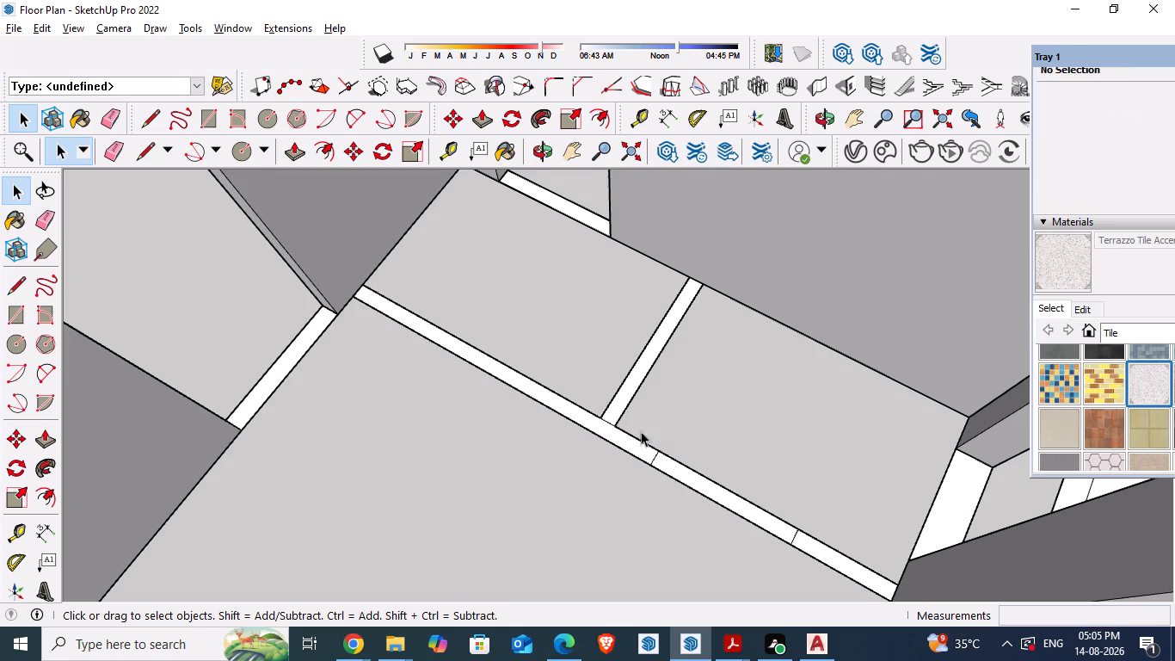
Measure the width of the small rooms' still-flat partition strip at its door-opening mark.
scroll(555, 390, "down", 3)
scroll(559, 386, "up", 5)
scroll(559, 386, "down", 1)
scroll(559, 386, "up", 2)
middle_click_drag(558, 396, 538, 483)
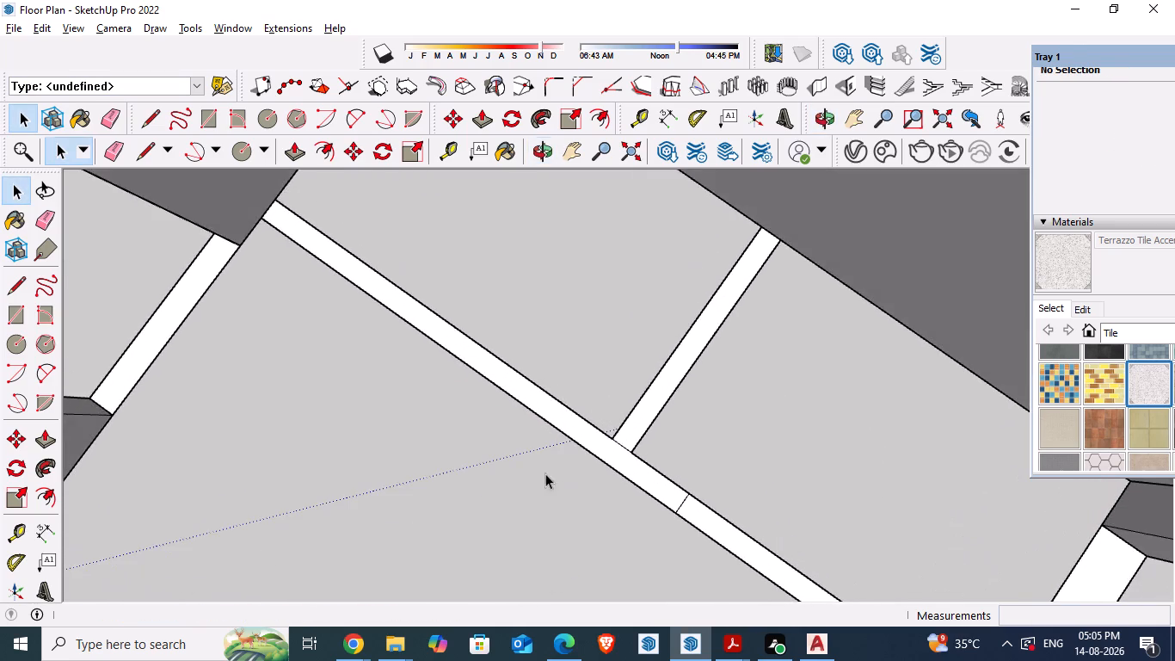
scroll(566, 460, "up", 5)
scroll(654, 432, "up", 3)
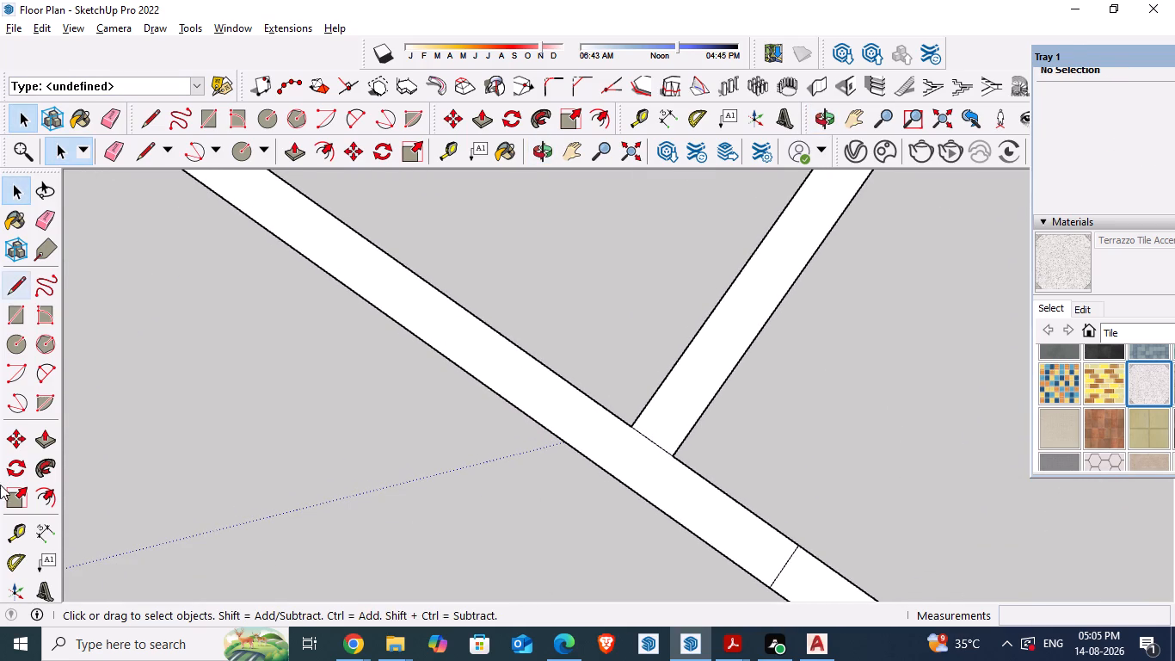
left_click(38, 532)
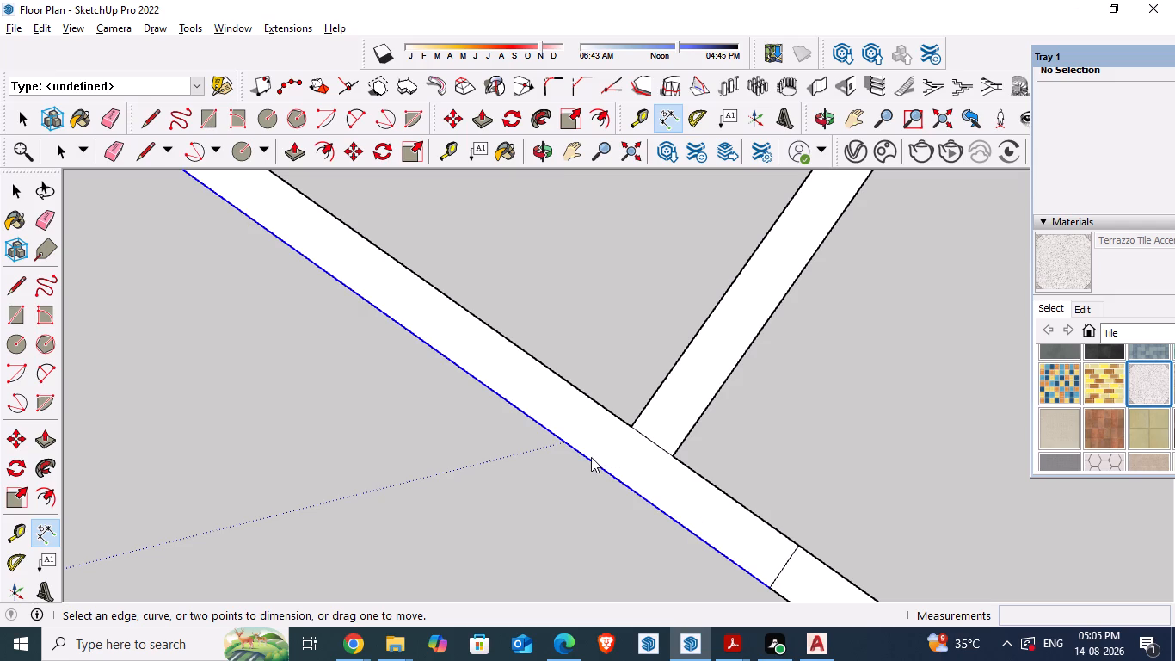
left_click(48, 528)
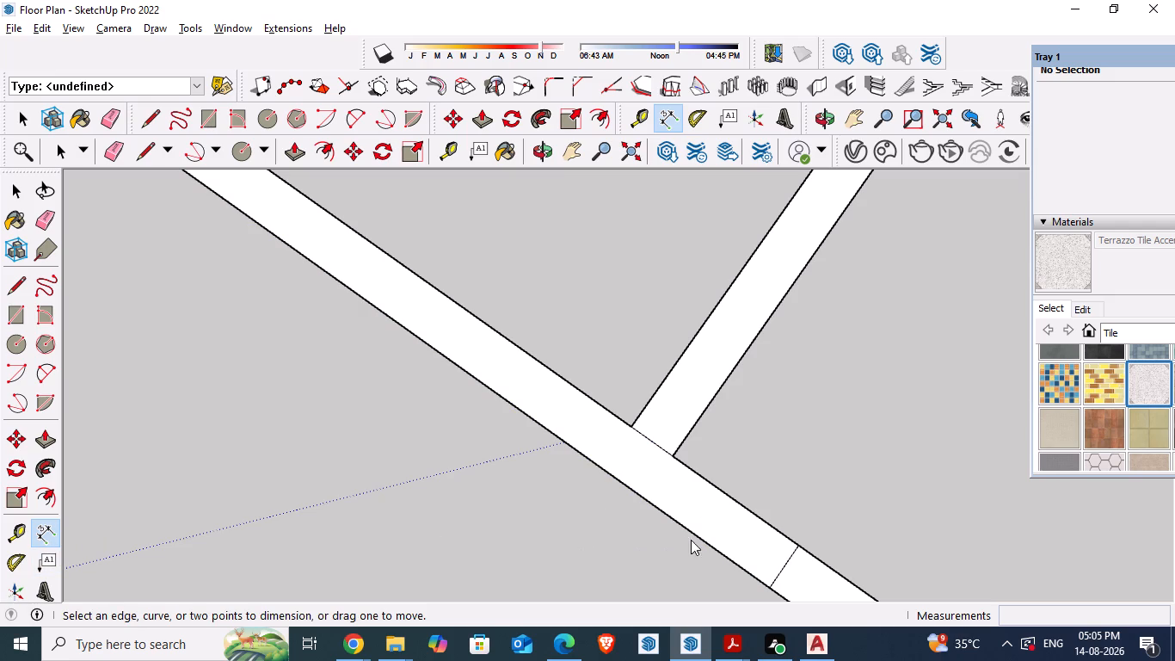
left_click(777, 584)
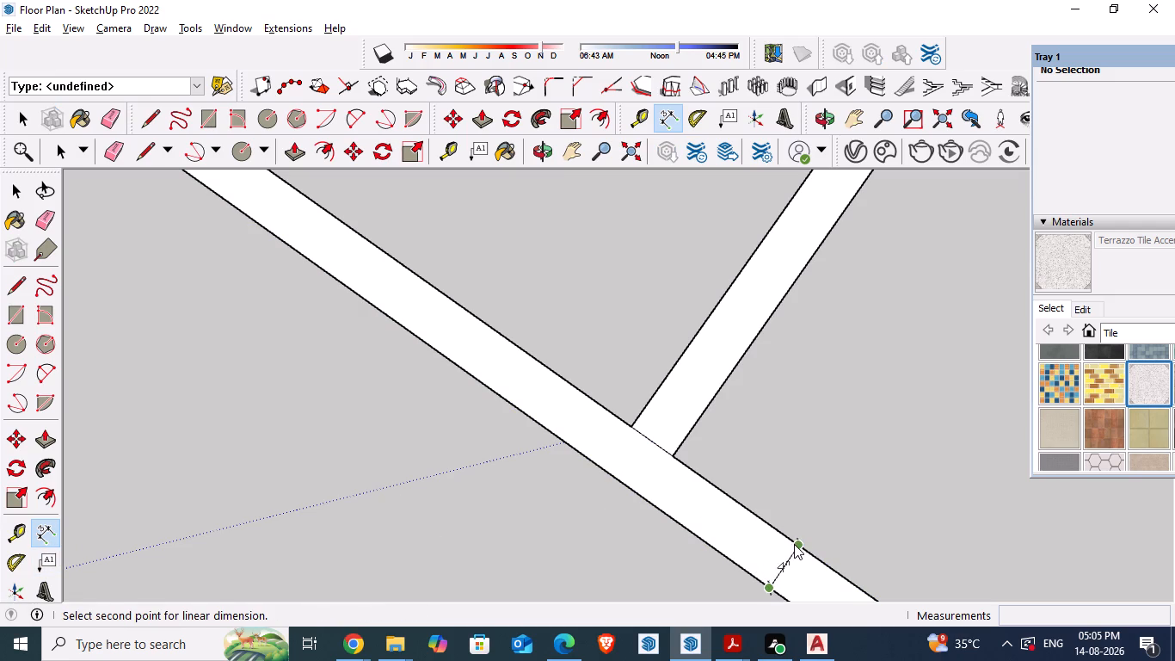
key("space")
Examine the raised walls and remaining flat partition strips from several angles, including the whole 30' x 40' plan.
scroll(444, 514, "down", 7)
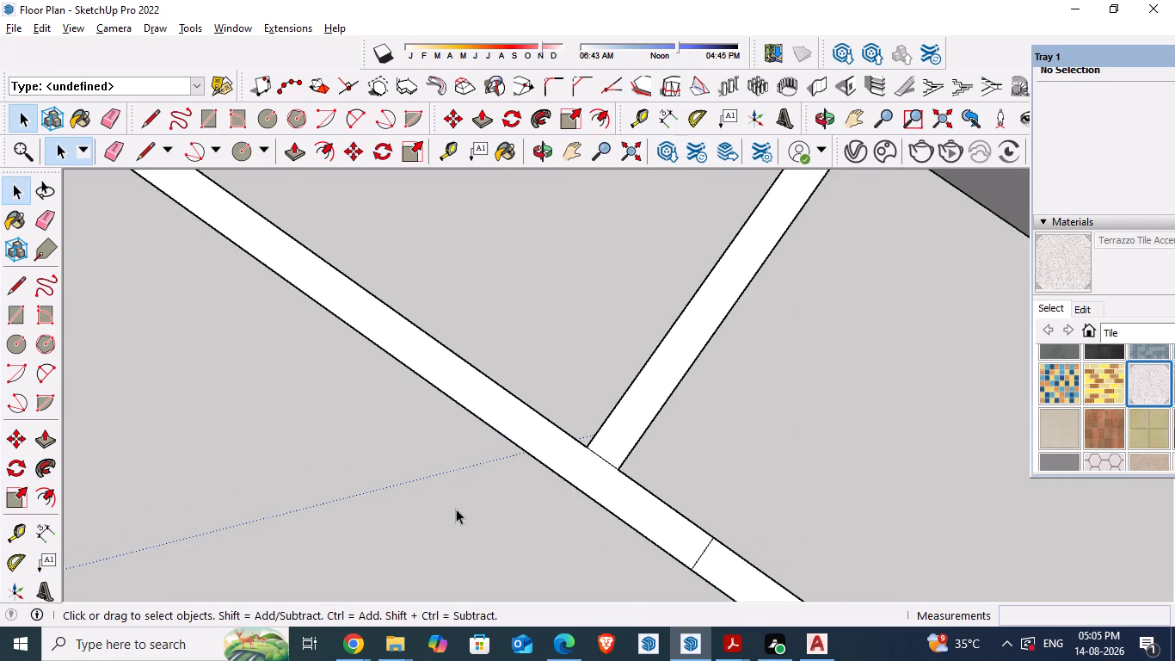
scroll(456, 509, "down", 14)
scroll(514, 524, "up", 1)
scroll(643, 516, "down", 1)
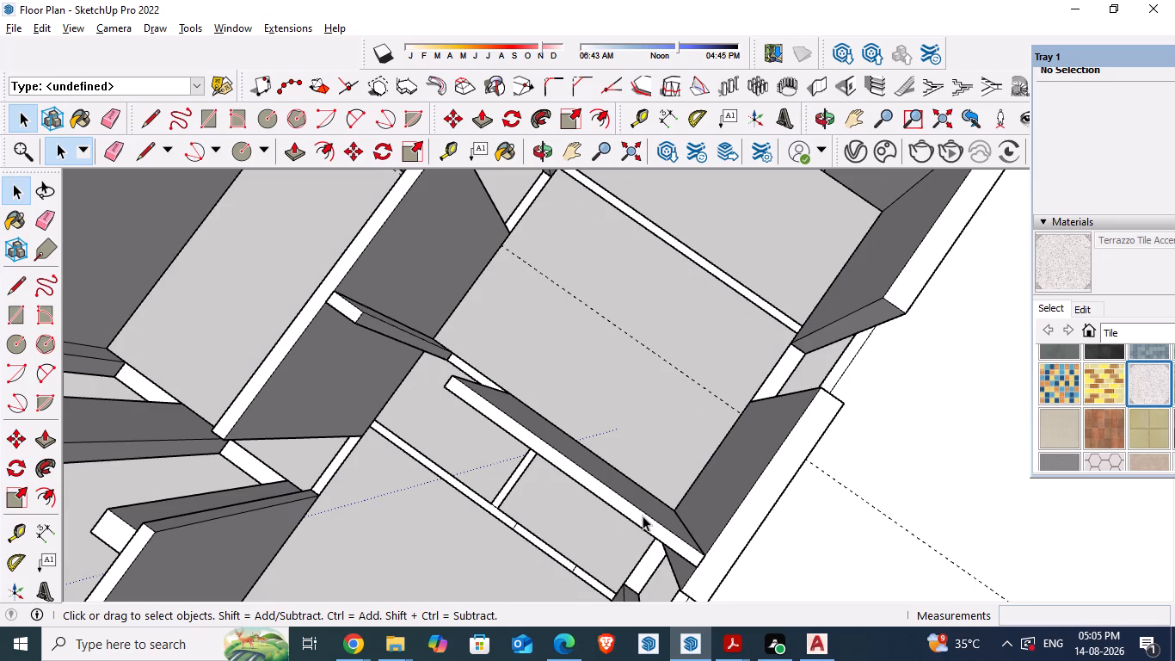
middle_click_drag(681, 436, 638, 491)
scroll(618, 479, "down", 5)
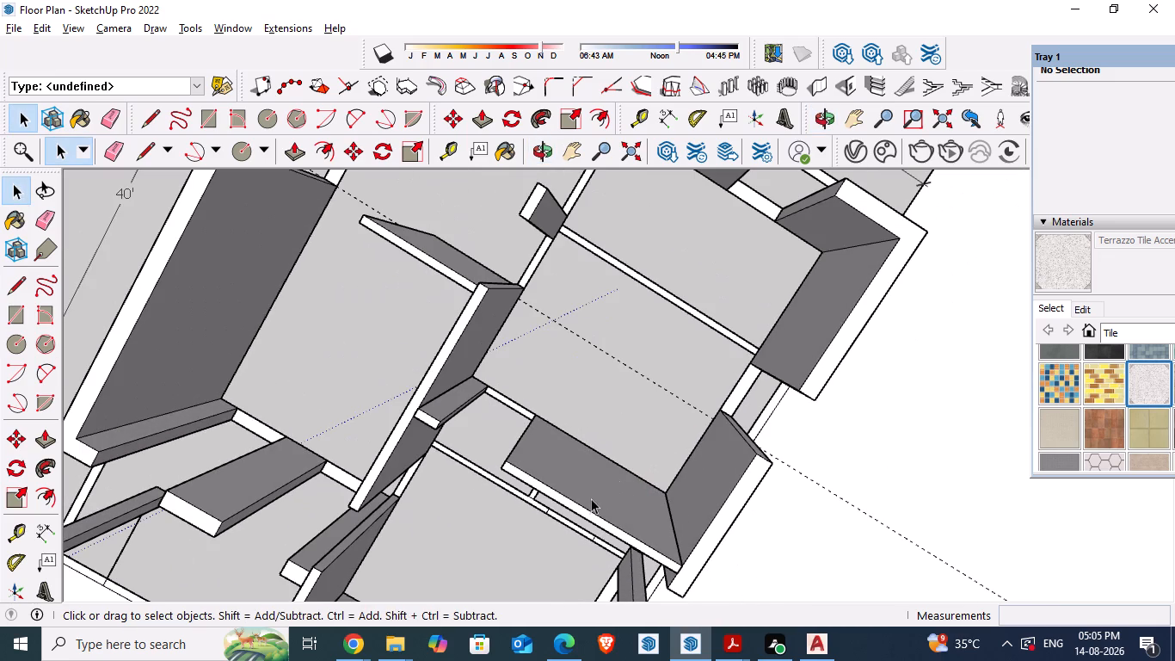
scroll(752, 349, "up", 2)
scroll(724, 358, "down", 2)
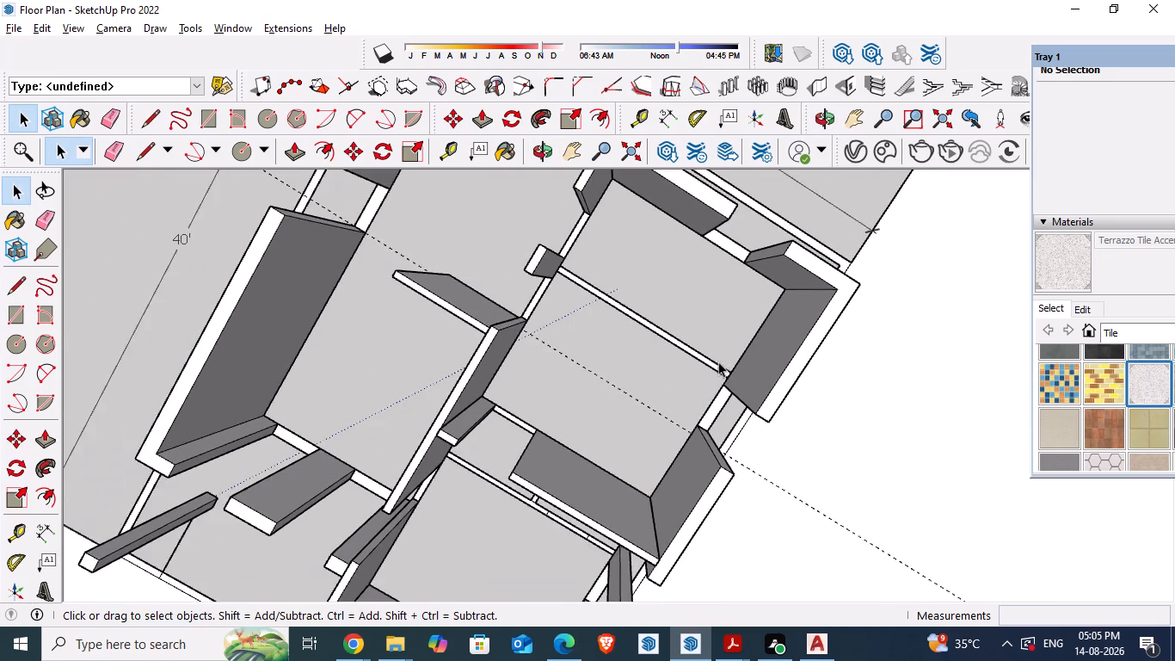
scroll(711, 361, "up", 11)
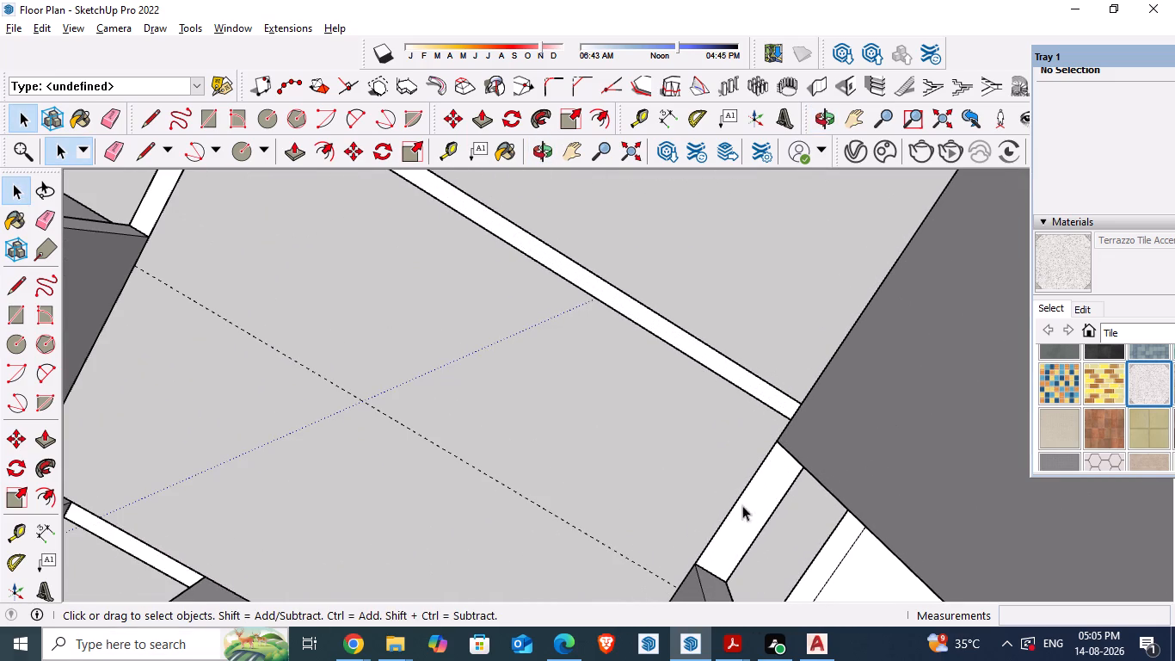
scroll(875, 30, "down", 6)
scroll(543, 182, "down", 5)
scroll(594, 275, "down", 7)
scroll(551, 299, "up", 1)
scroll(550, 299, "down", 2)
middle_click_drag(477, 365, 479, 365)
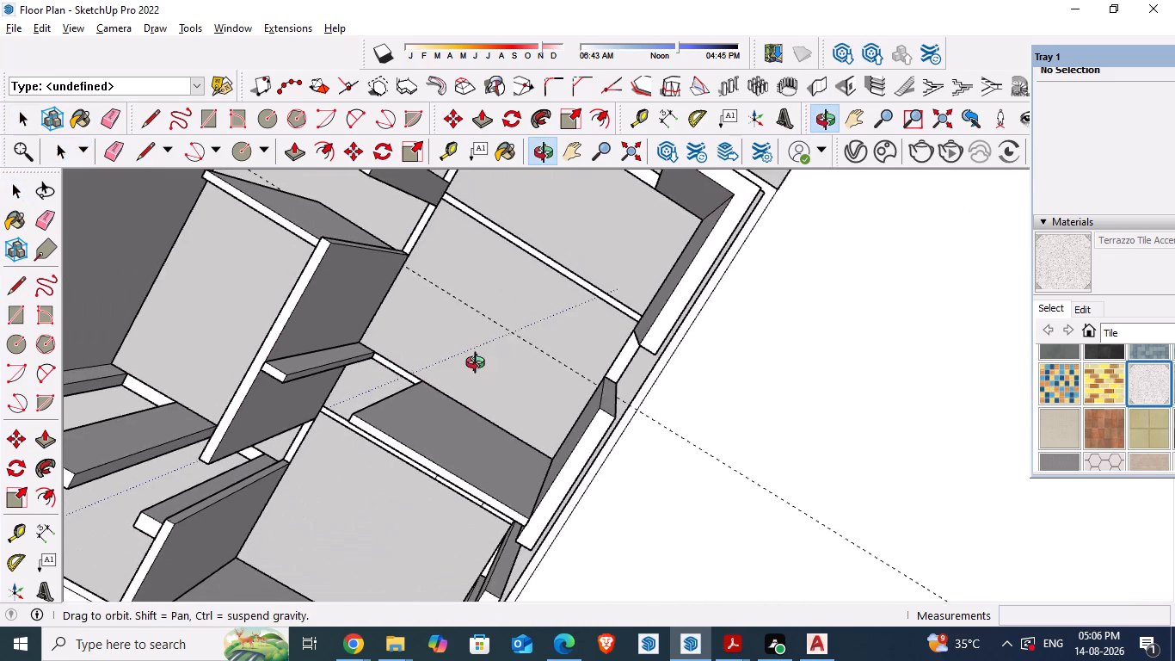
middle_click_drag(479, 365, 655, 209)
scroll(405, 415, "up", 7)
scroll(420, 334, "down", 3)
middle_click_drag(491, 292, 525, 340)
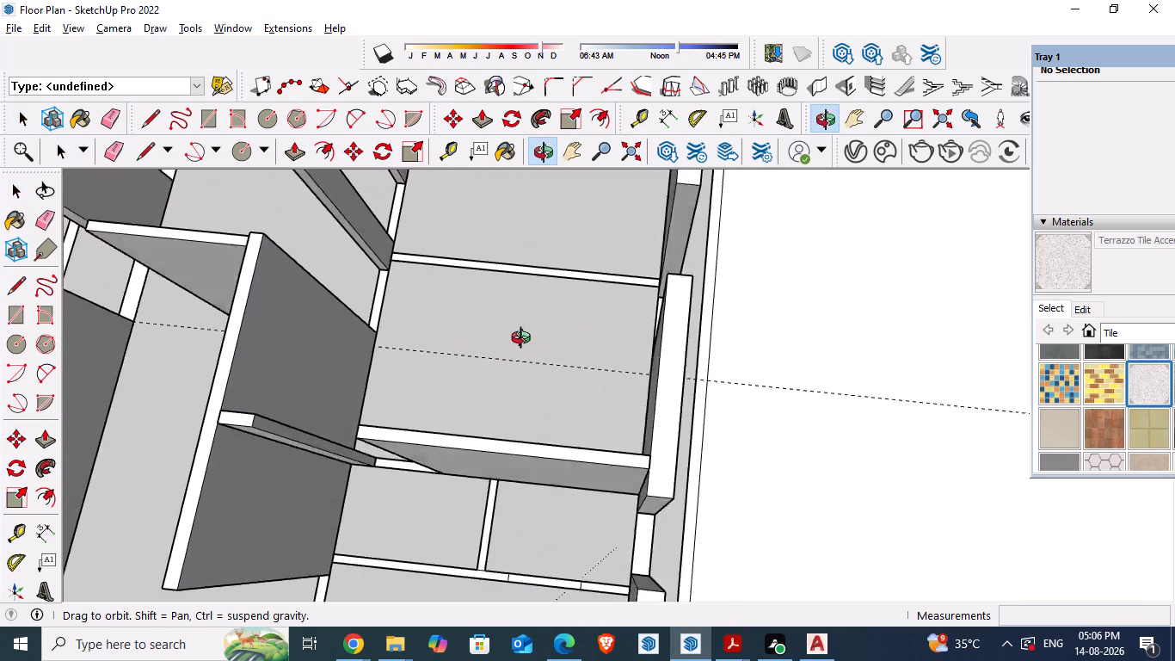
middle_click_drag(525, 340, 566, 296)
scroll(555, 291, "down", 12)
middle_click_drag(536, 318, 519, 402)
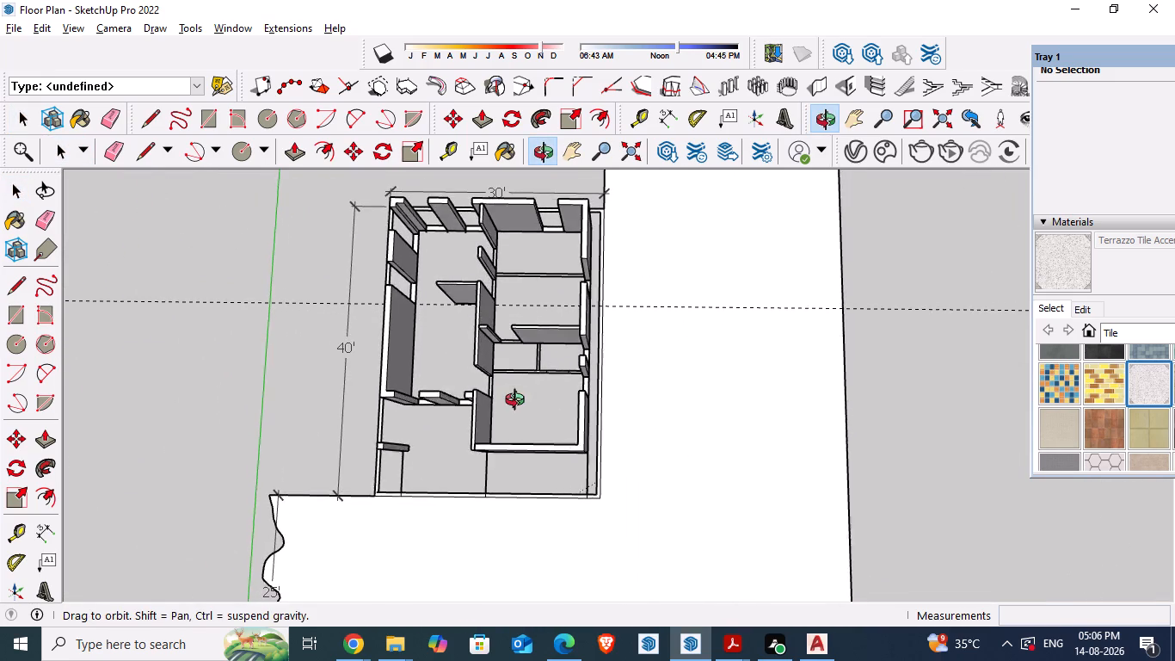
Measure the width of the flat partition strip between the kitchen and the adjoining bedroom, then remove the temporary dimension.
middle_click_drag(519, 402, 509, 439)
scroll(547, 264, "up", 17)
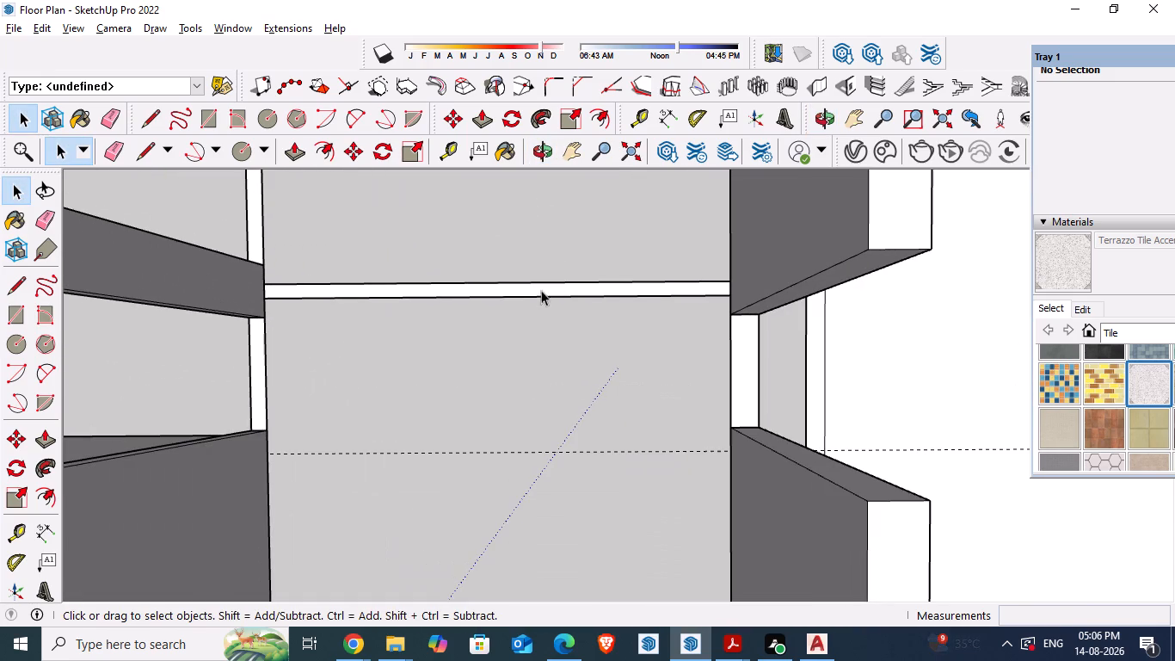
left_click(44, 534)
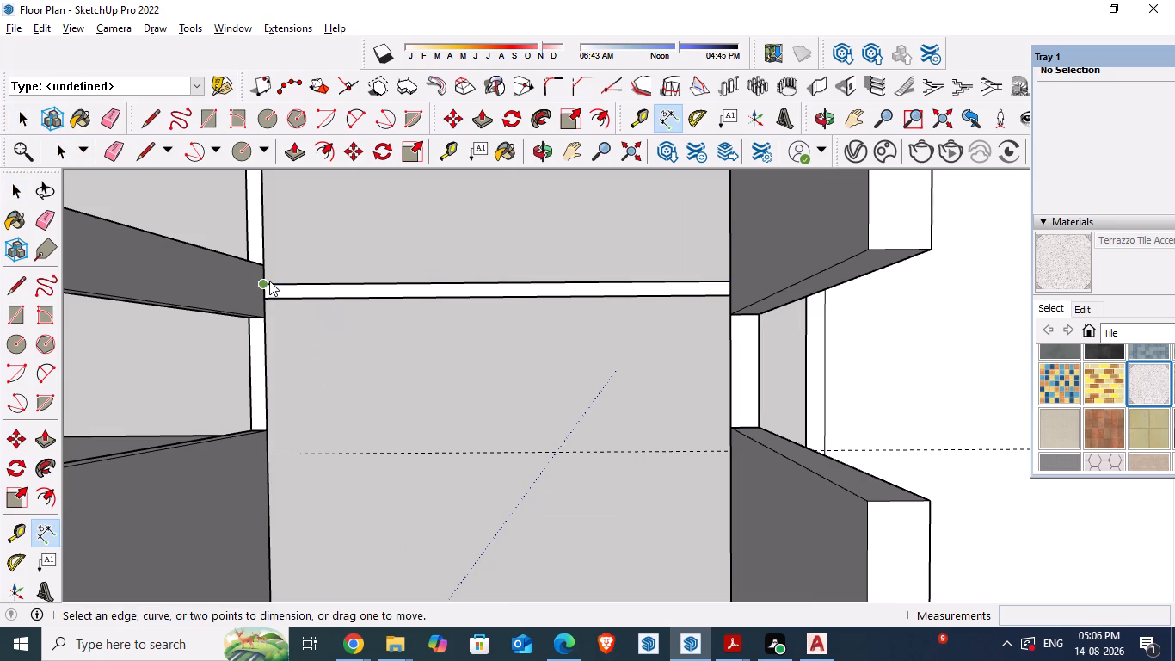
left_click(269, 281)
left_click(267, 293)
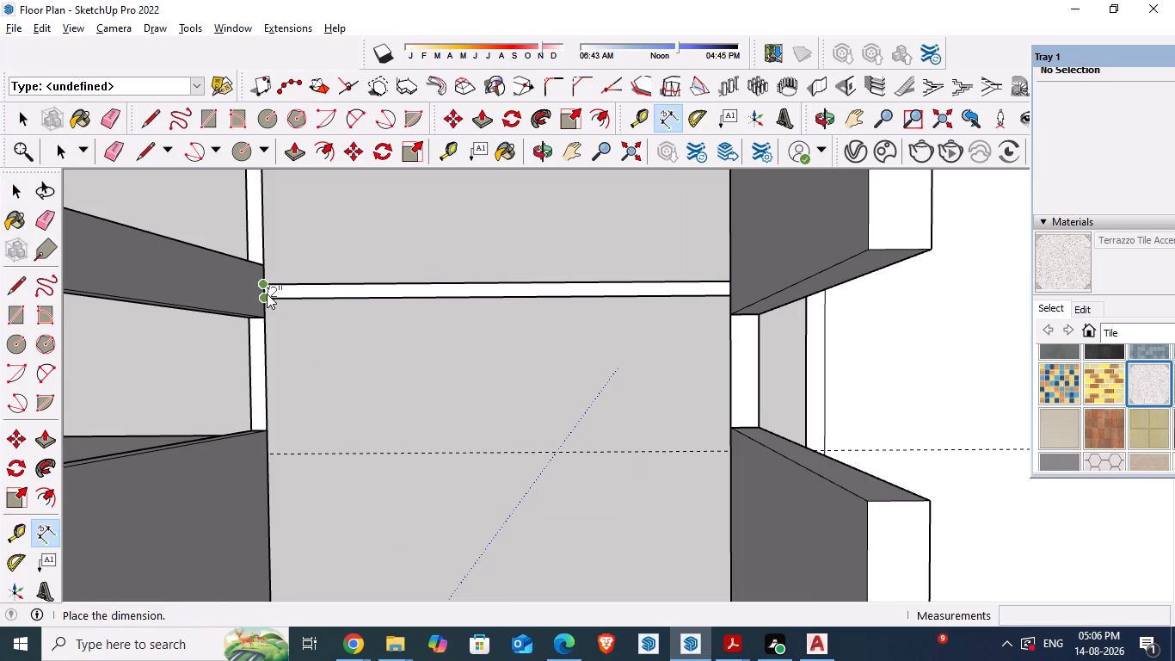
scroll(267, 293, "up", 13)
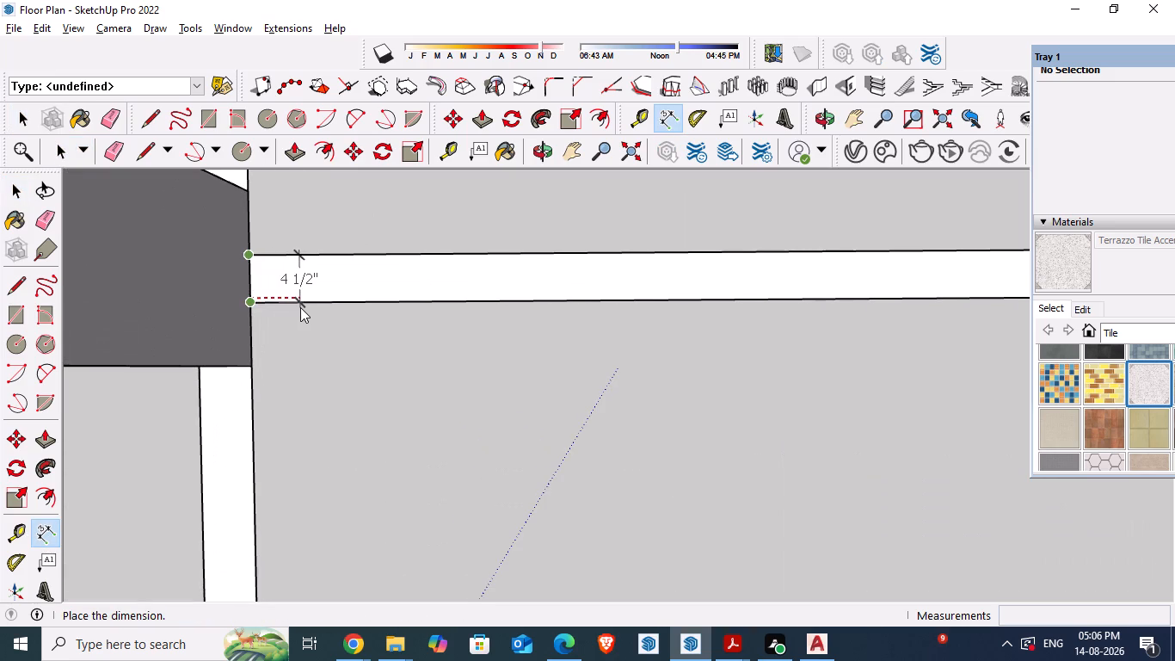
left_click(300, 306)
key("space")
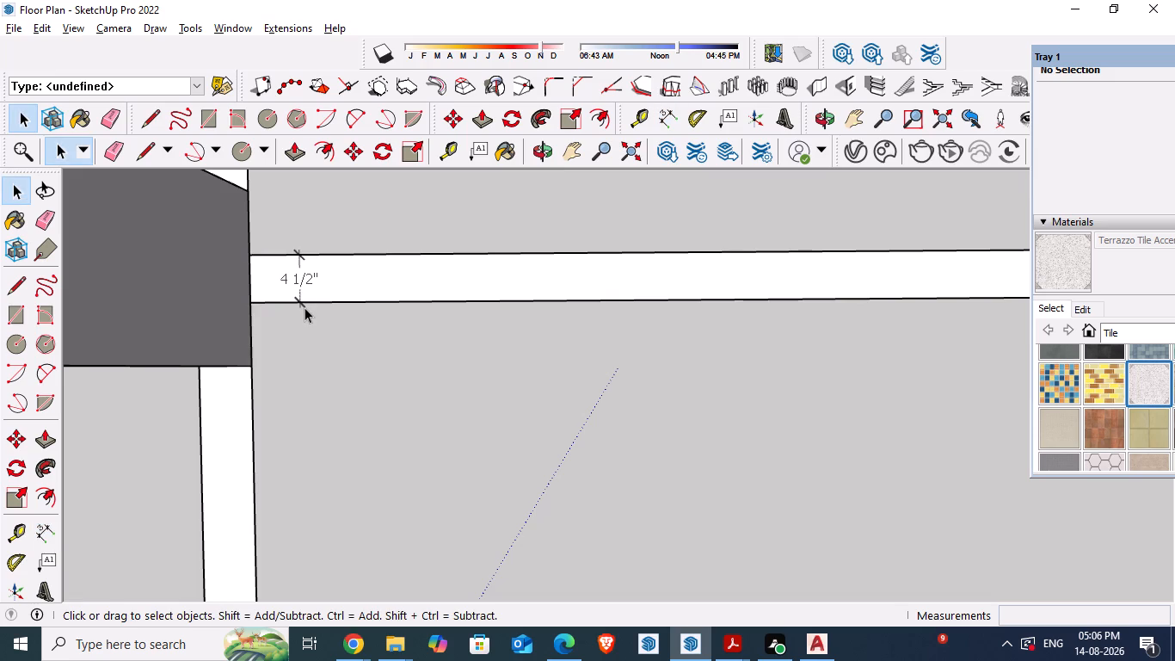
key("ctrl+z")
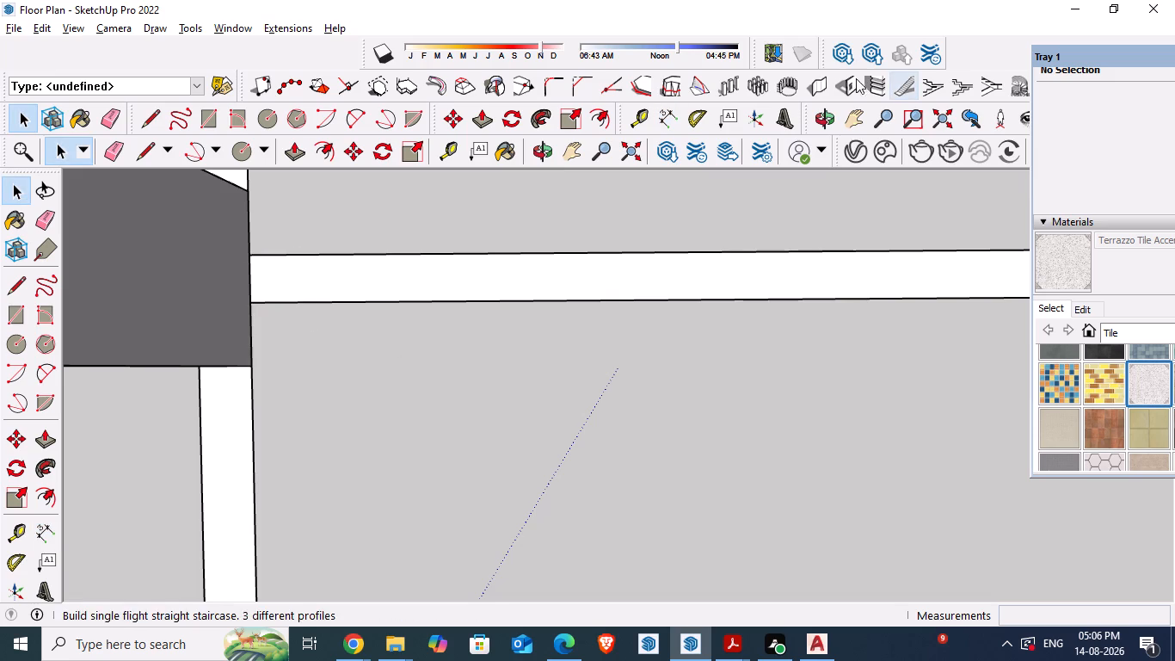
Build a 4.5" thick, 10' high wall along the full length of the strip between the kitchen and the adjoining bedroom.
left_click(819, 83)
left_click(141, 432)
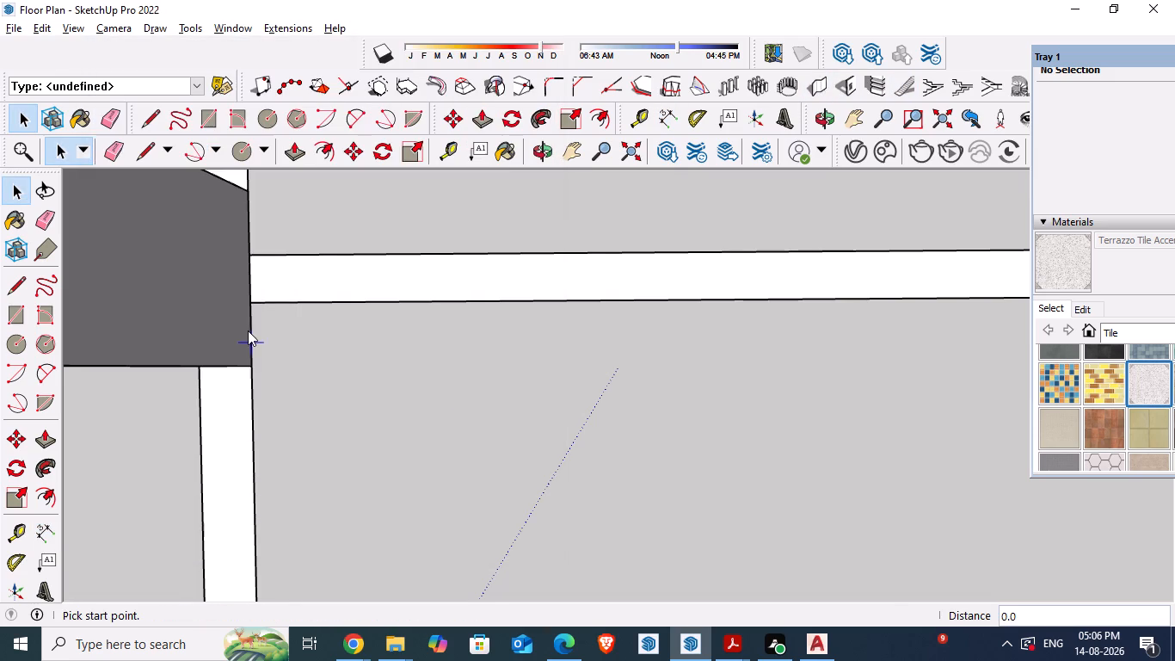
left_click(249, 300)
scroll(192, 299, "down", 13)
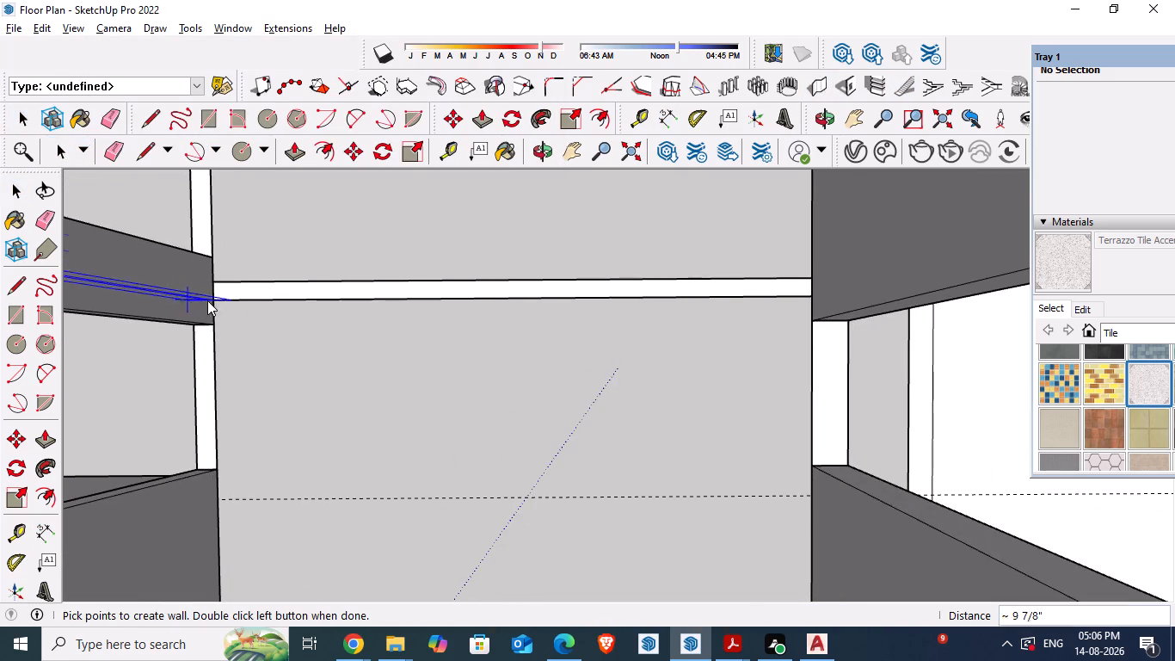
scroll(690, 294, "up", 6)
double_click(881, 292)
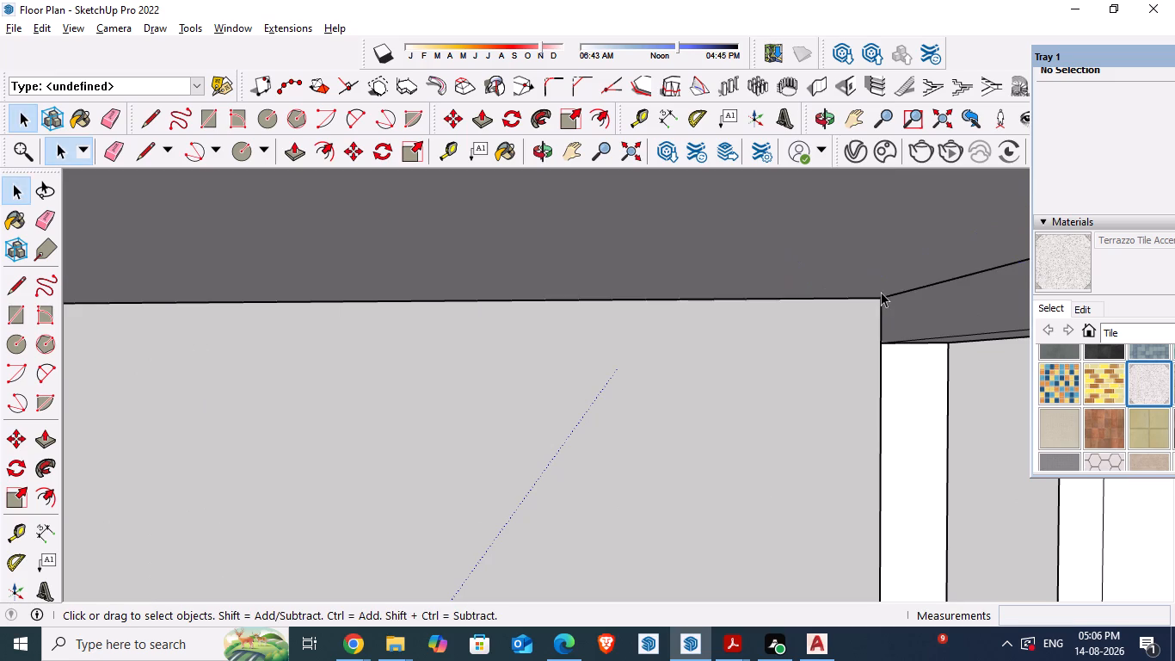
Examine the raised walls from several angles, closing in on the flat strip between the toilets and the 12'4" x 10' bedroom.
scroll(659, 275, "down", 19)
scroll(633, 318, "up", 1)
middle_click_drag(633, 319, 631, 364)
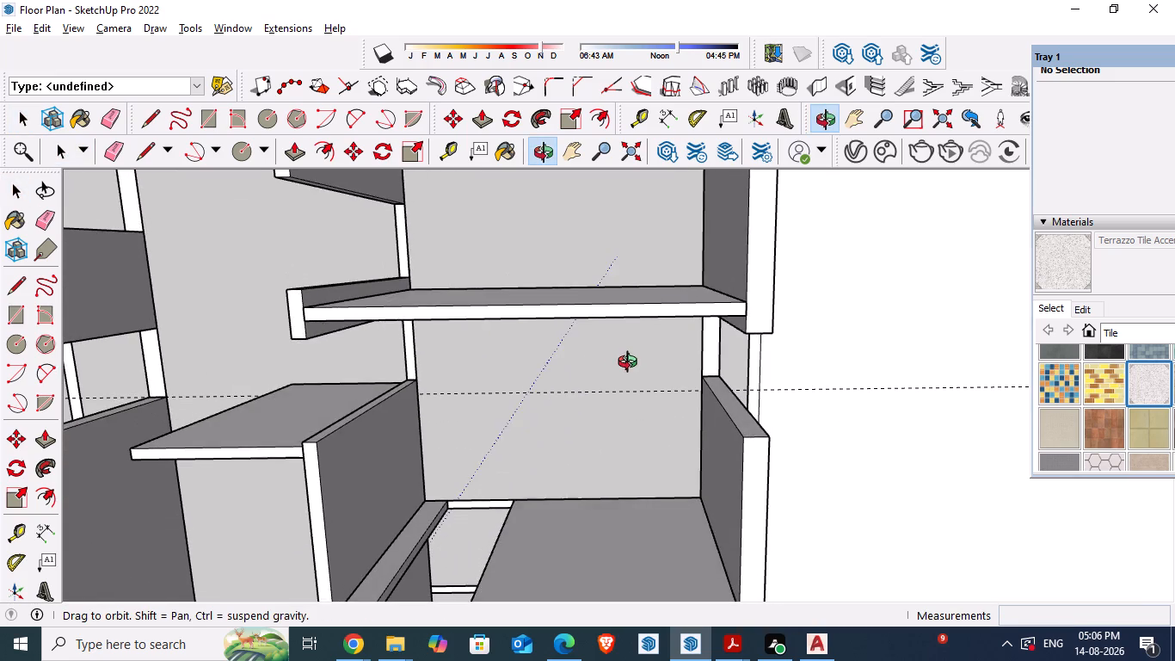
middle_click_drag(631, 364, 624, 320)
scroll(620, 318, "down", 9)
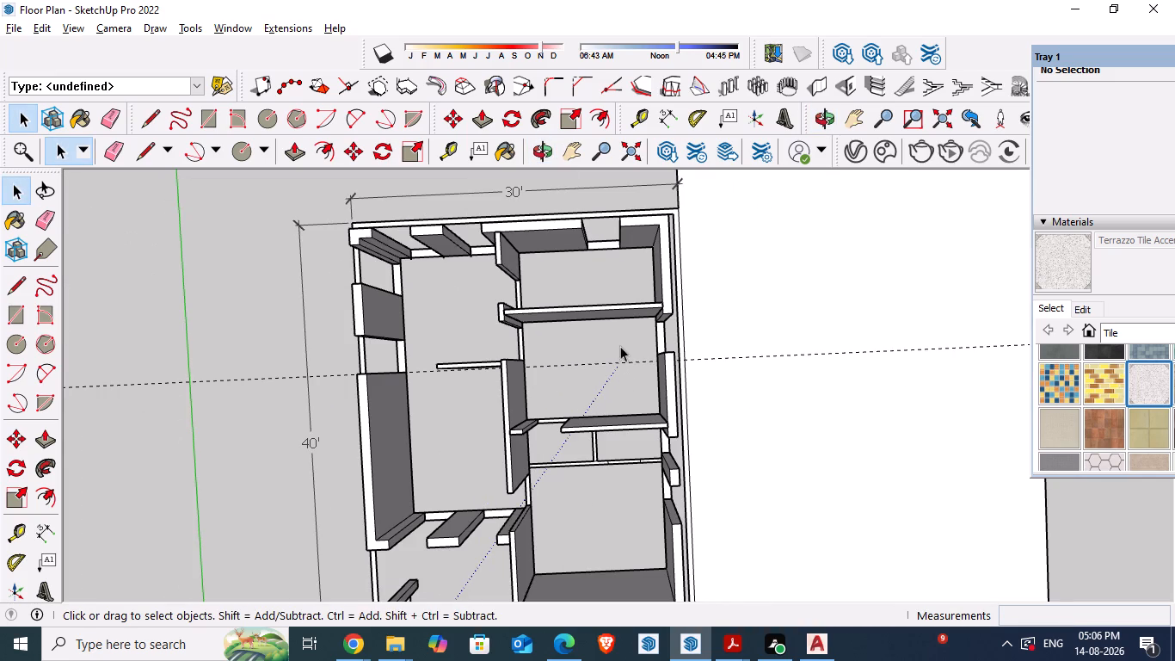
middle_click_drag(620, 344, 622, 376)
scroll(665, 395, "up", 5)
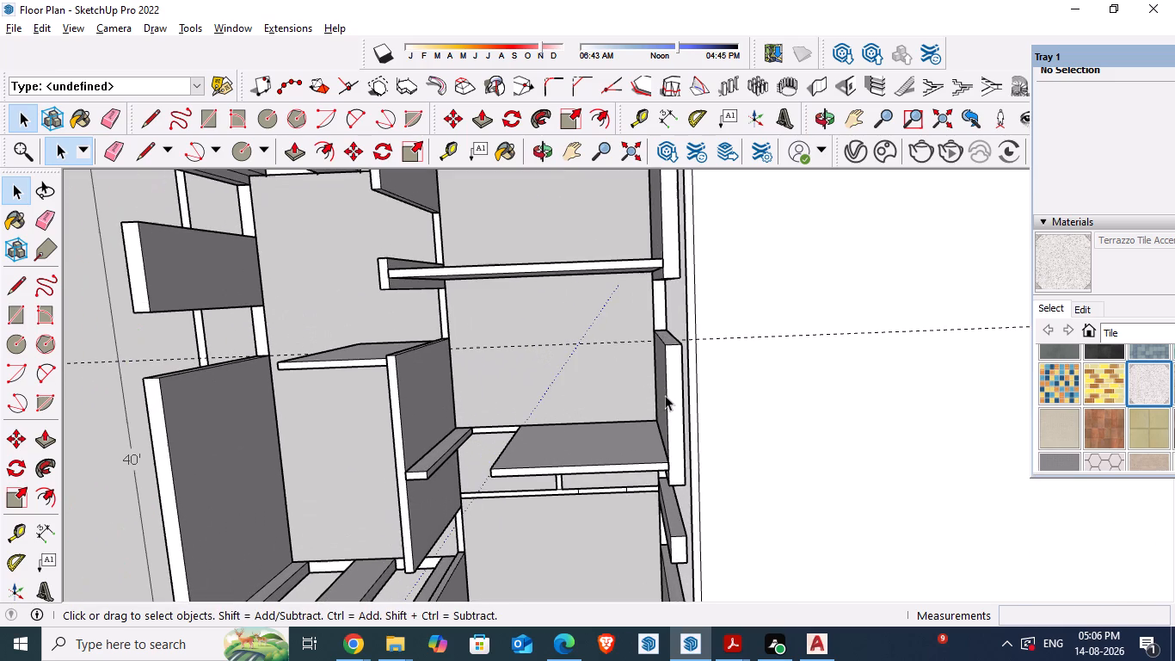
scroll(588, 383, "up", 1)
middle_click_drag(588, 383, 582, 257)
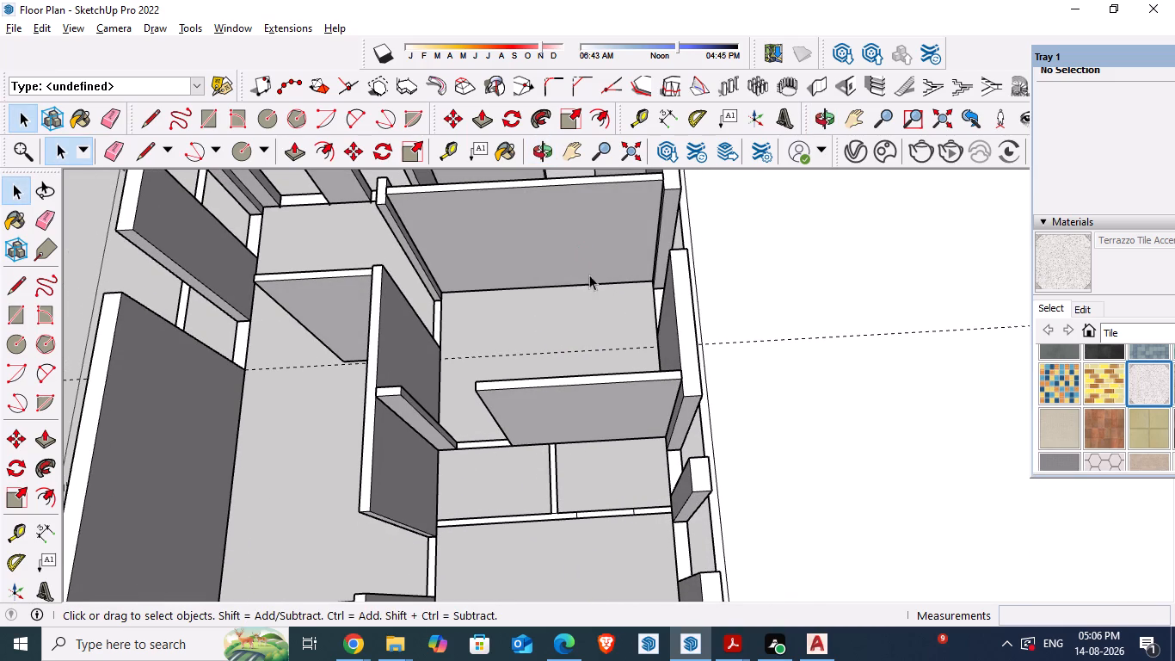
middle_click_drag(542, 448, 900, 412)
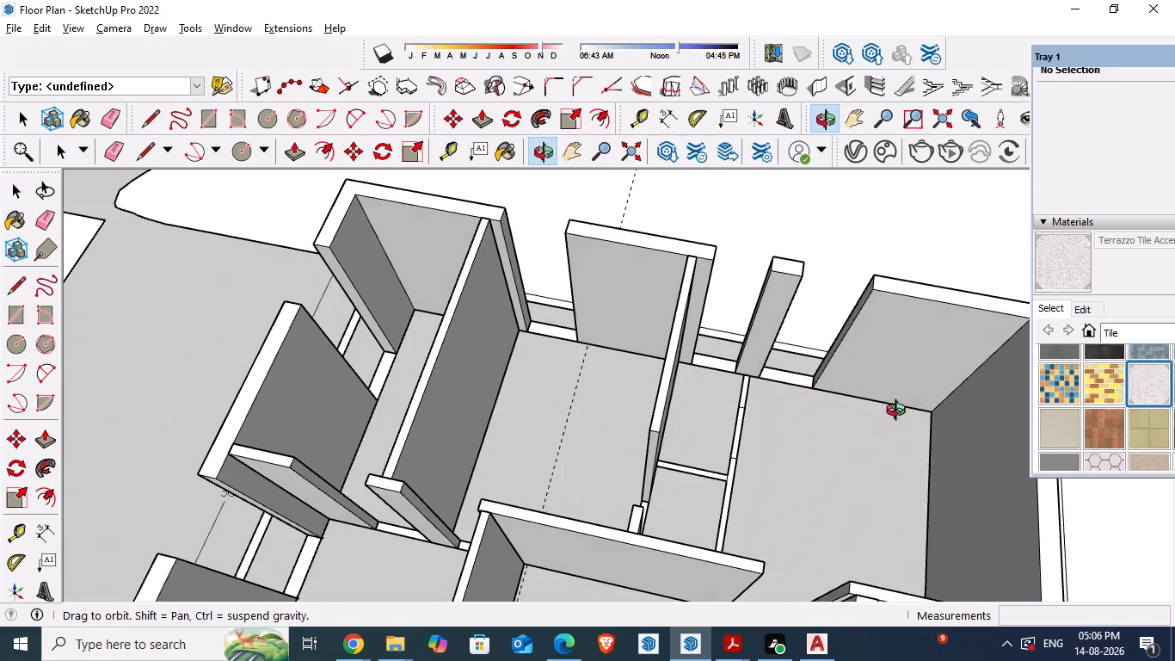
middle_click_drag(900, 412, 901, 412)
middle_click_drag(575, 443, 664, 503)
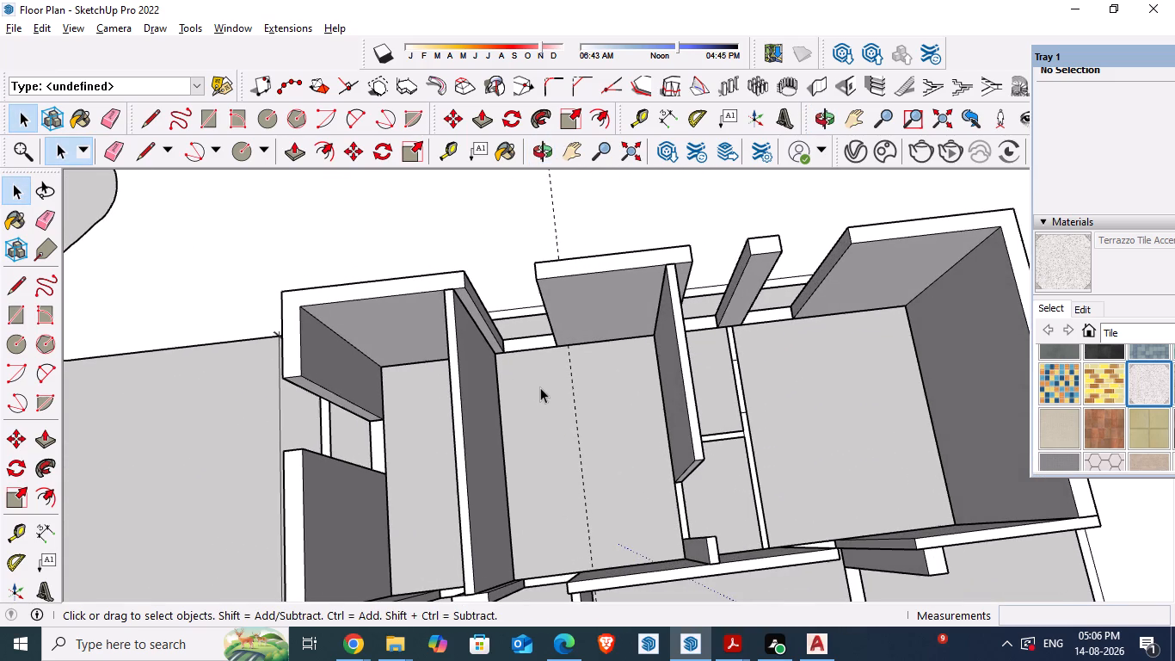
scroll(537, 383, "down", 8)
middle_click_drag(655, 435, 345, 497)
scroll(582, 422, "up", 9)
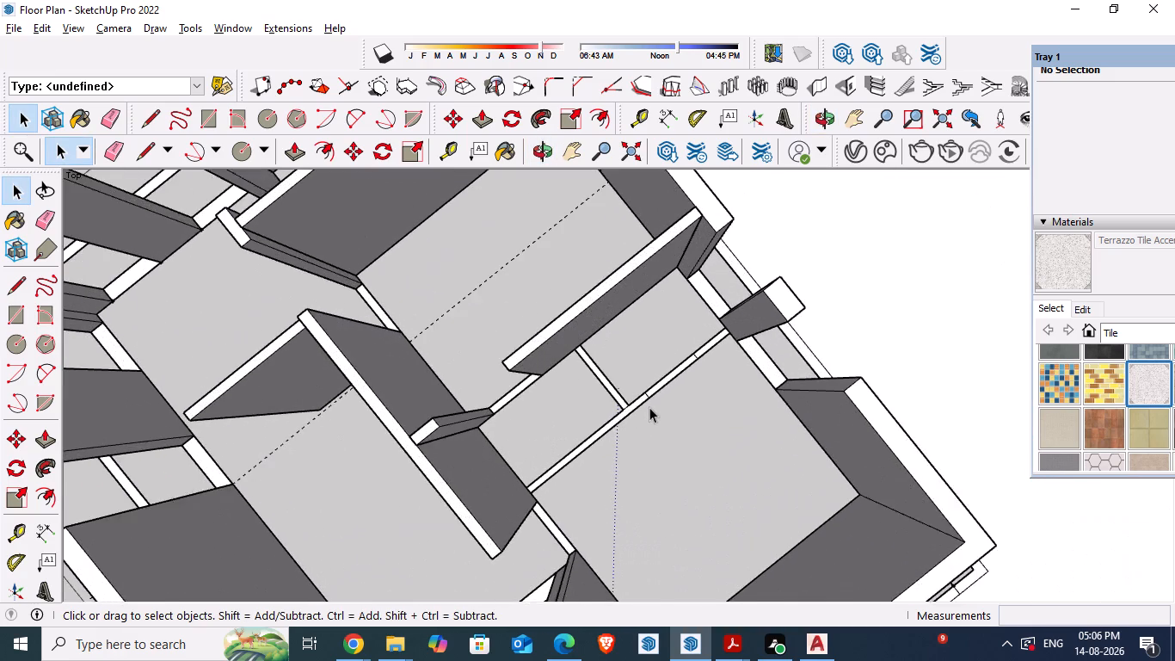
scroll(651, 407, "up", 4)
scroll(554, 454, "up", 5)
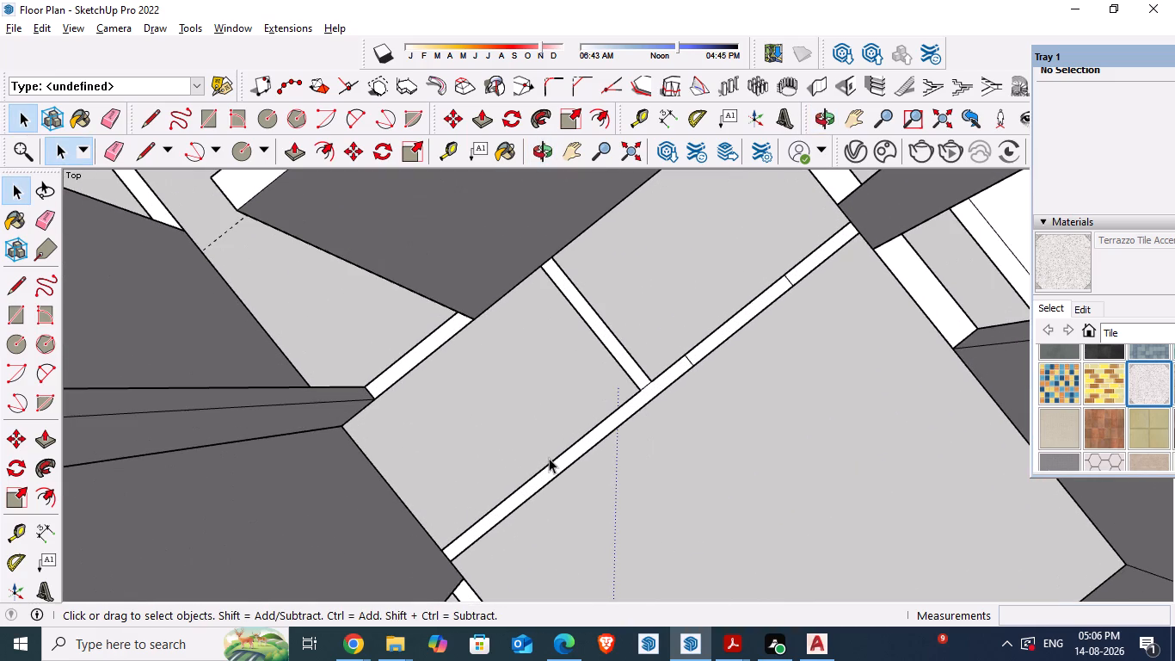
middle_click_drag(578, 512, 408, 464)
scroll(415, 418, "up", 4)
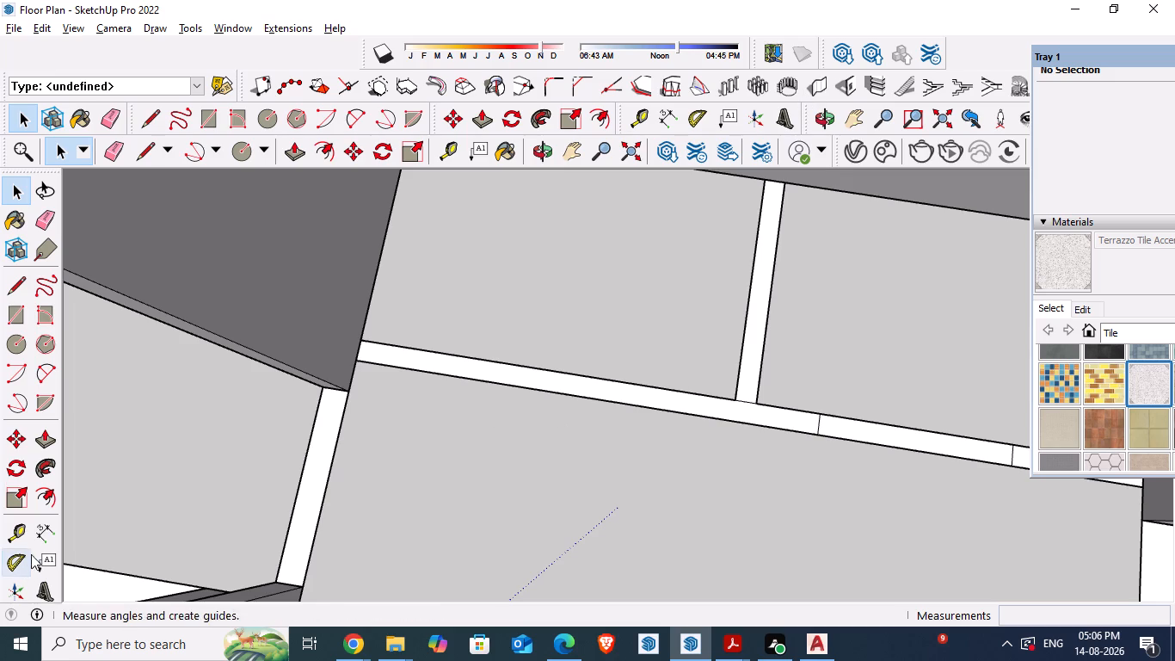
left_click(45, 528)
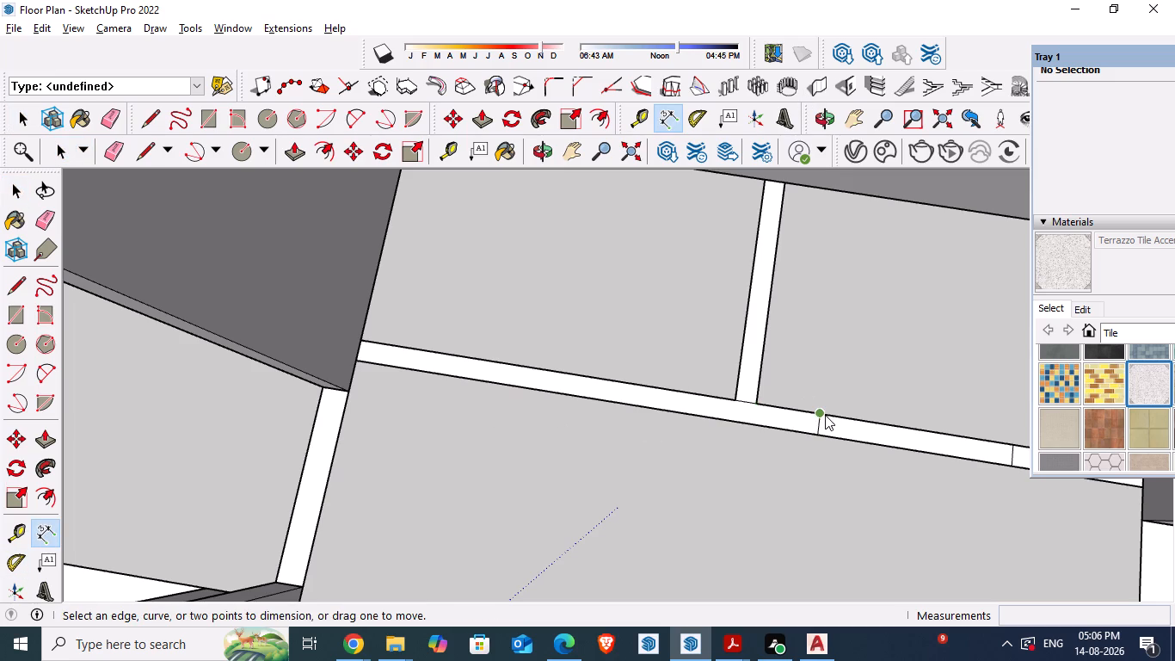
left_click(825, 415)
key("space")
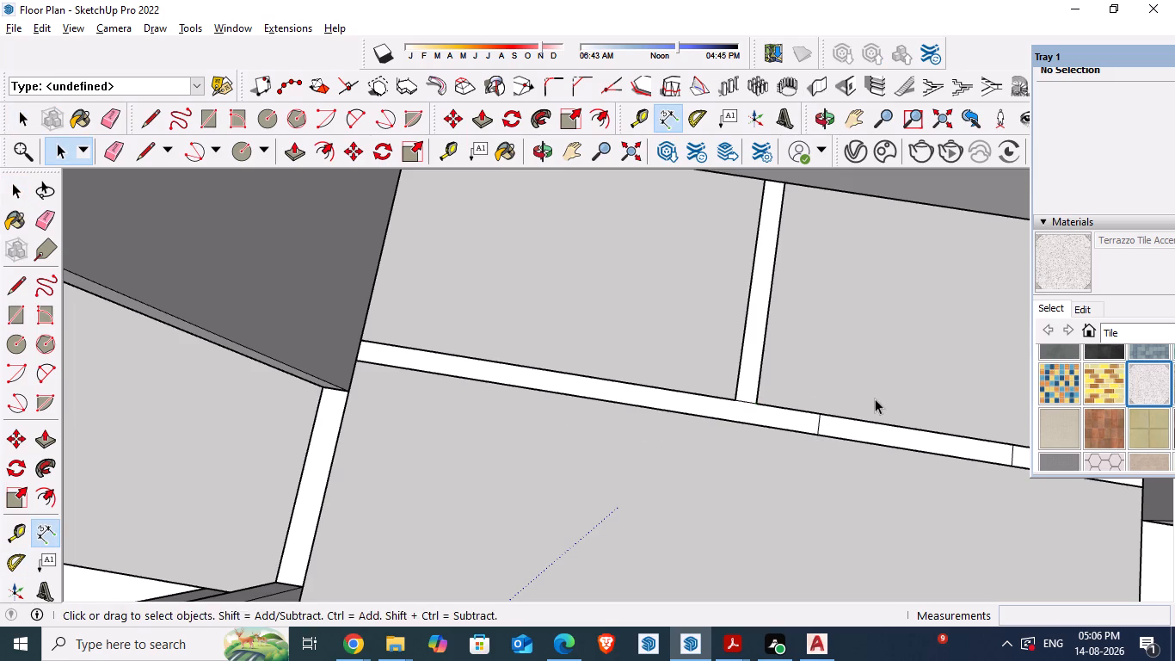
Build a 4" thick, 10' high wall on the toilet–bedroom strip, from the hall-side partition to the first door-opening mark.
left_click(820, 84)
left_click_drag(305, 324, 168, 320)
type("4\"")
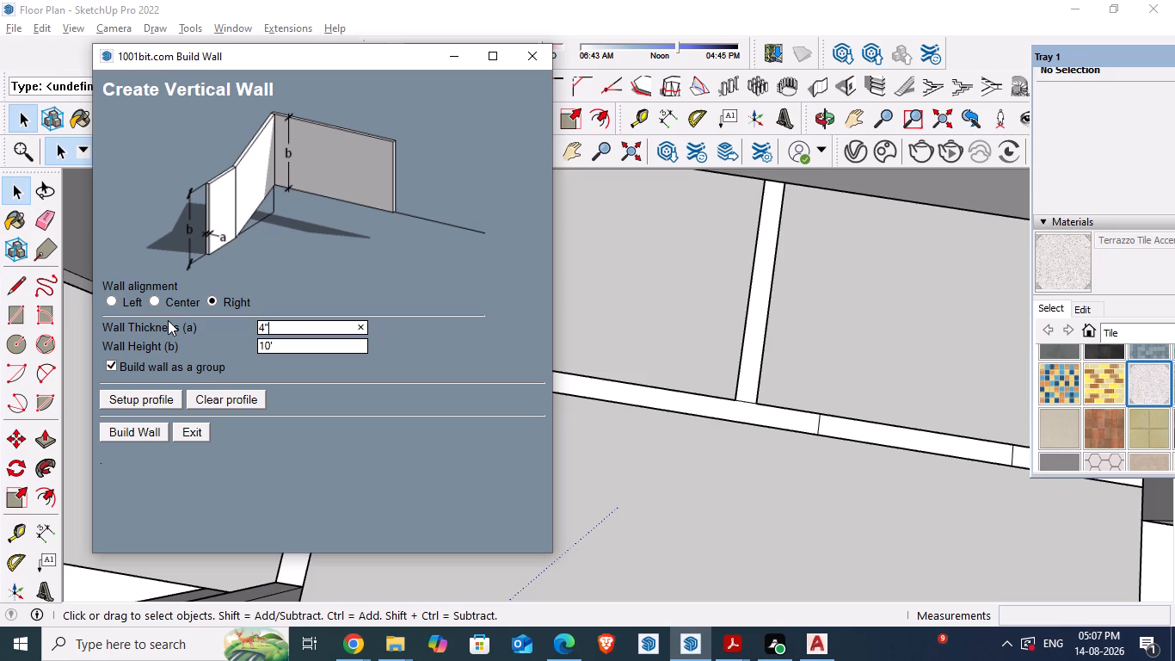
left_click(121, 431)
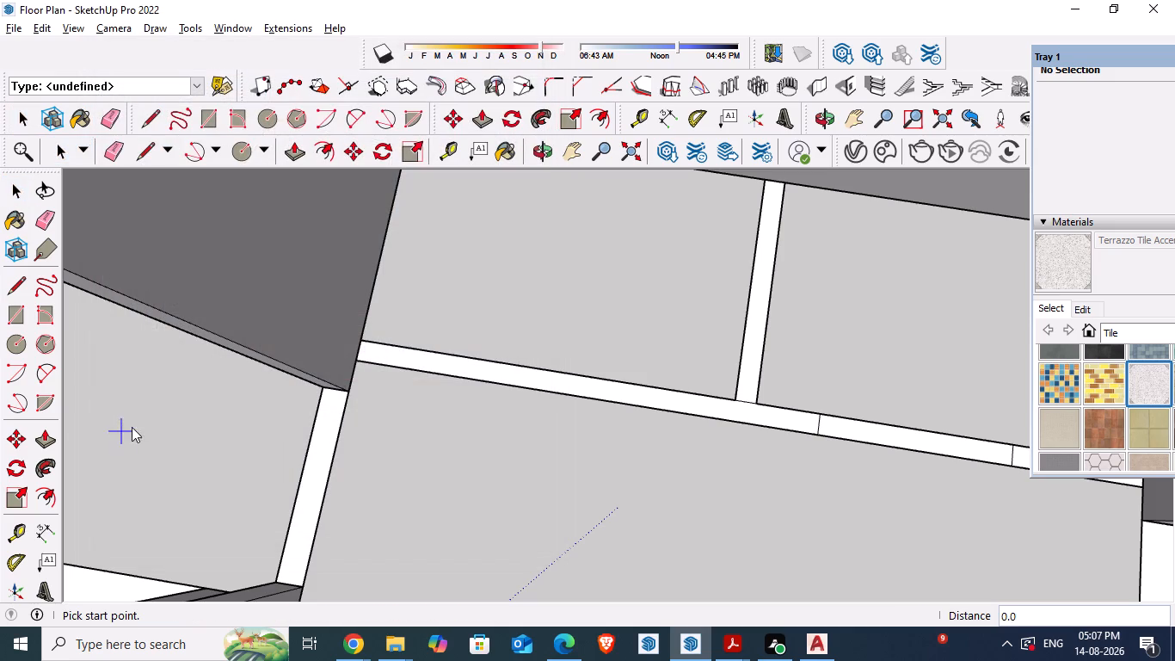
left_click(363, 359)
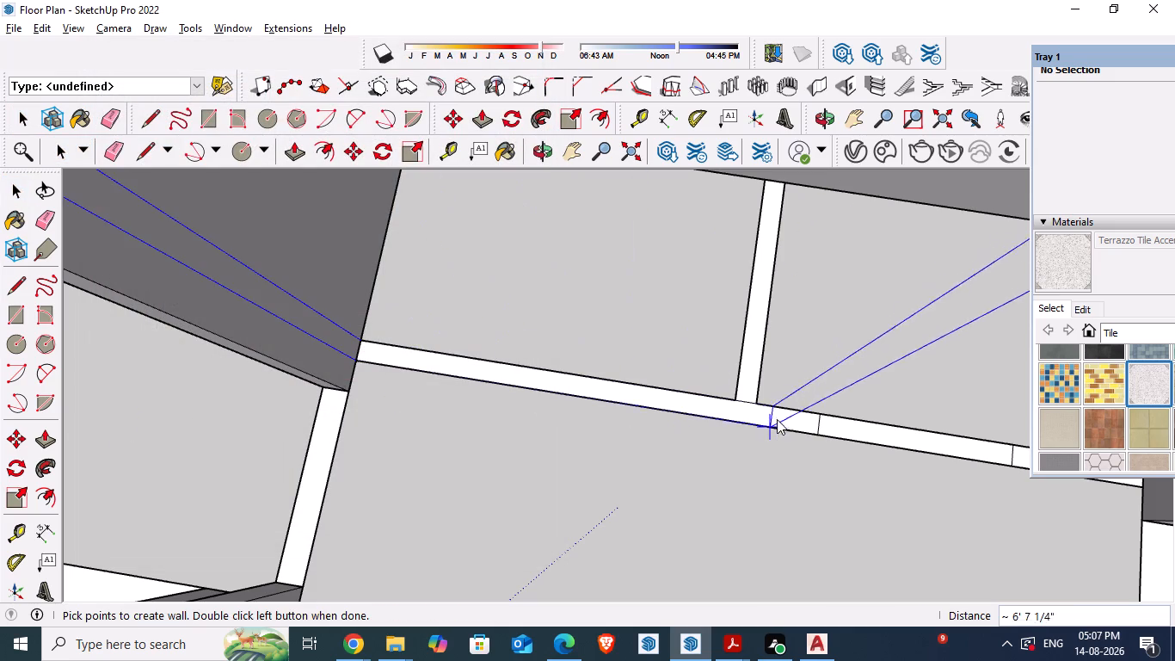
left_click(818, 426)
left_click(816, 427)
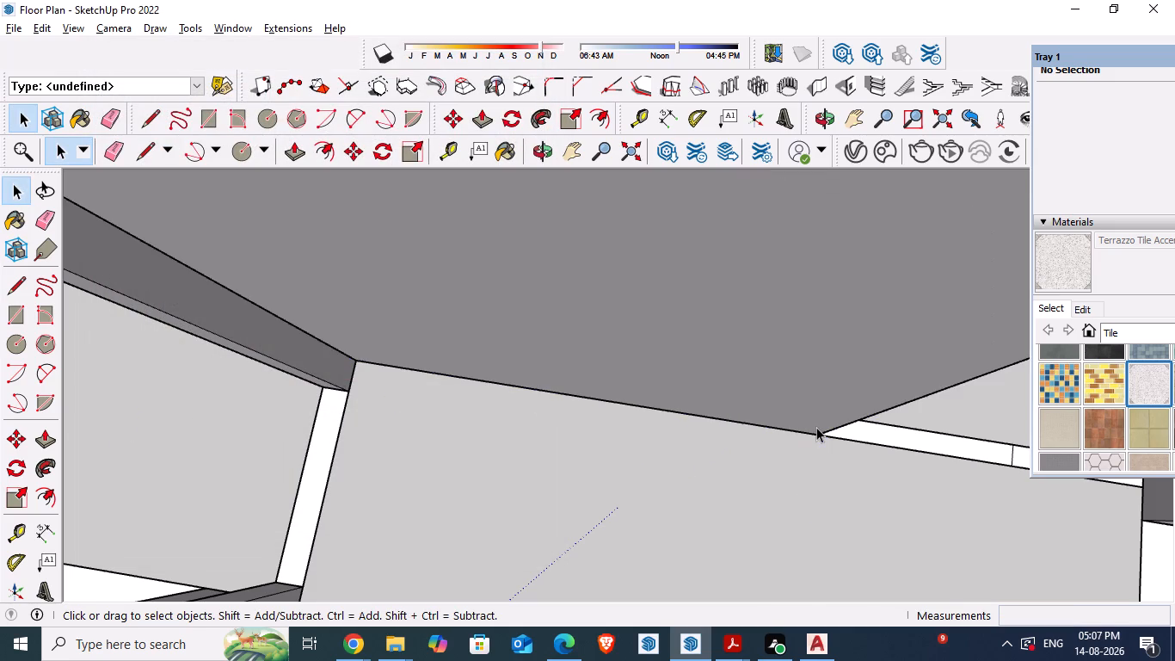
Build a second 4" thick, 10' high wall on the same strip, from the far door-opening mark to the outer wall.
scroll(184, 340, "down", 8)
scroll(456, 394, "up", 6)
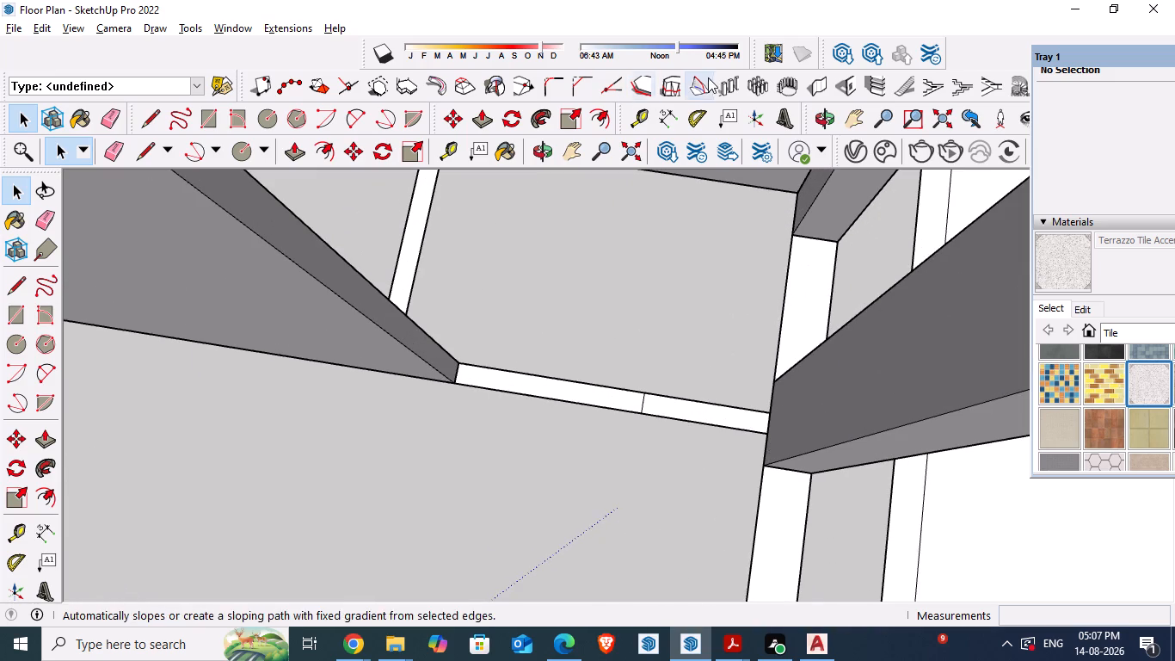
left_click(825, 80)
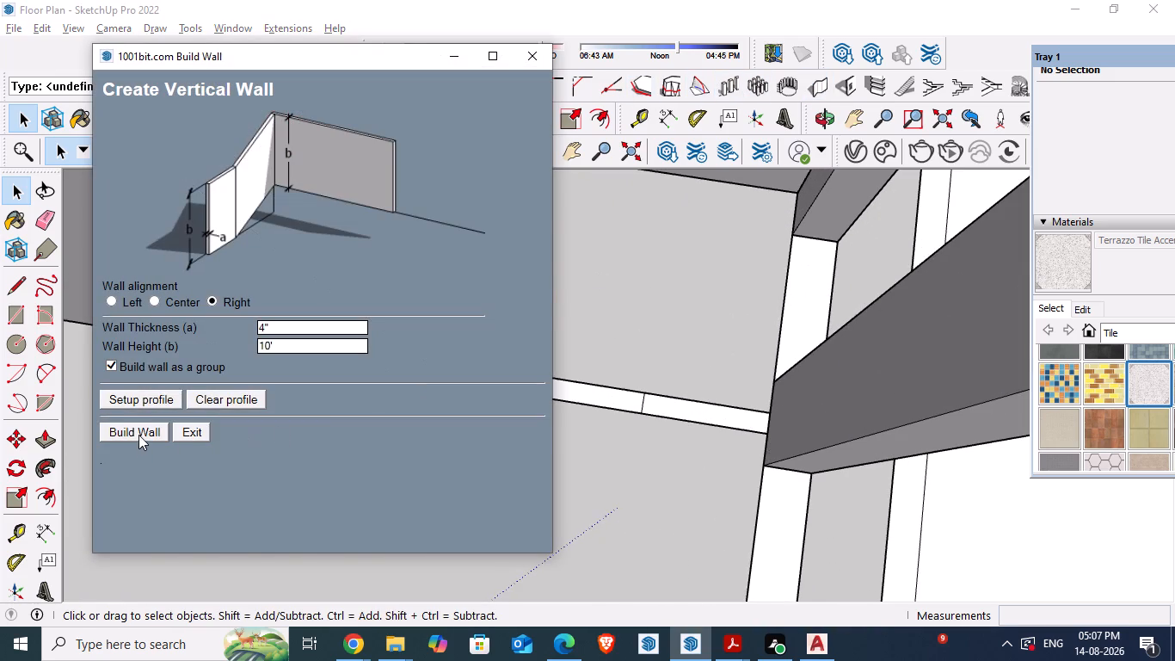
left_click(138, 435)
left_click(646, 414)
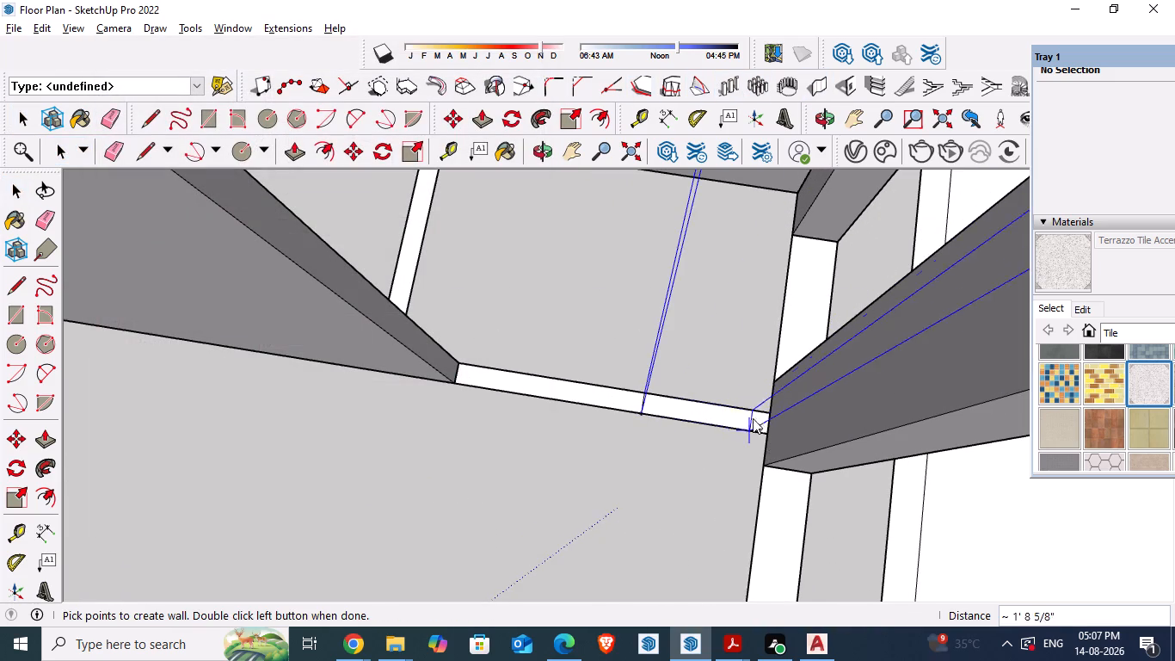
left_click(773, 428)
left_click(773, 428)
Examine the toilet–bedroom walls and the whole raised 30' x 40' plan from several angles.
scroll(499, 440, "down", 5)
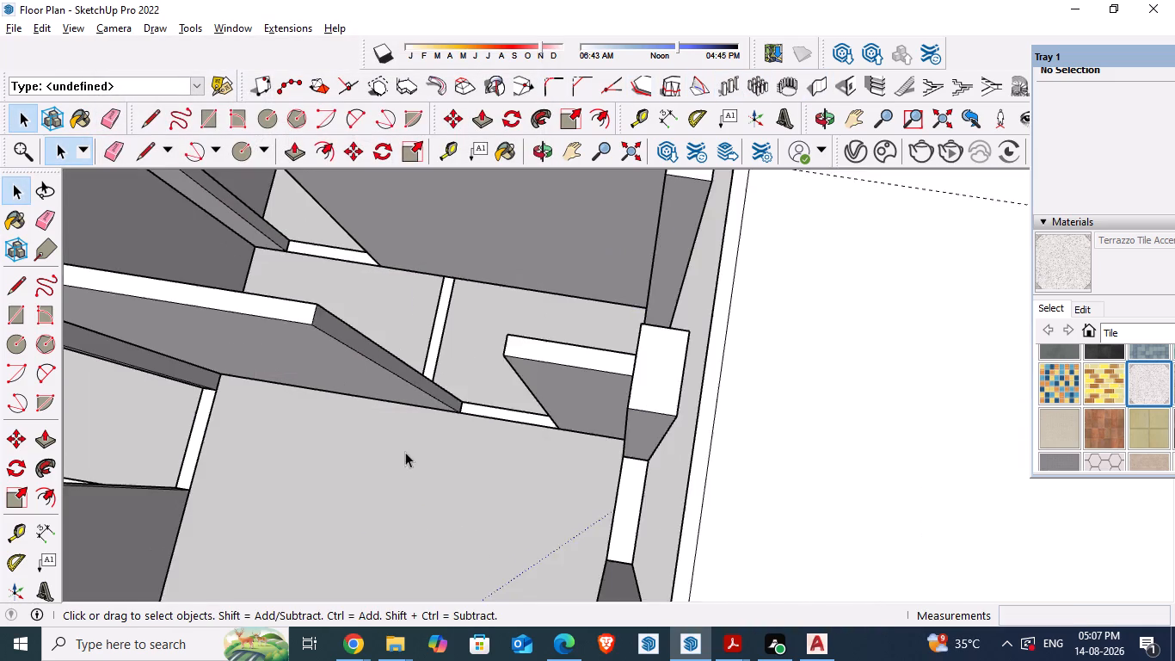
scroll(405, 452, "down", 5)
middle_click_drag(581, 405, 427, 461)
scroll(480, 422, "down", 3)
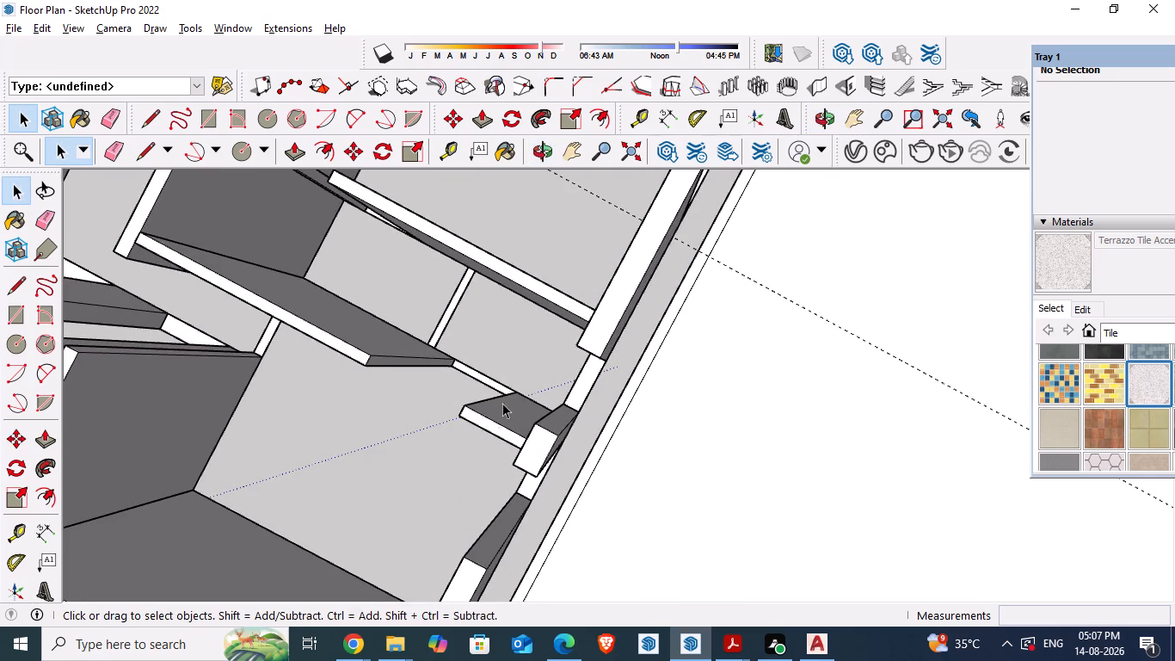
middle_click_drag(618, 341, 504, 397)
scroll(510, 372, "down", 6)
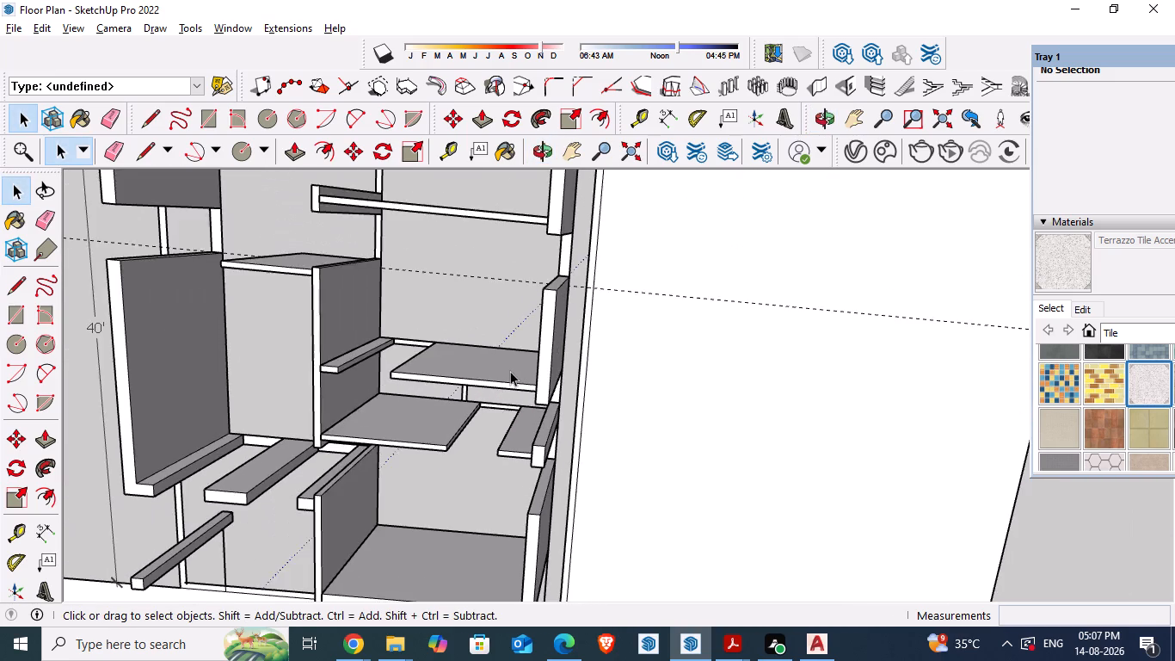
scroll(510, 371, "down", 3)
middle_click_drag(508, 298, 572, 230)
scroll(600, 283, "down", 6)
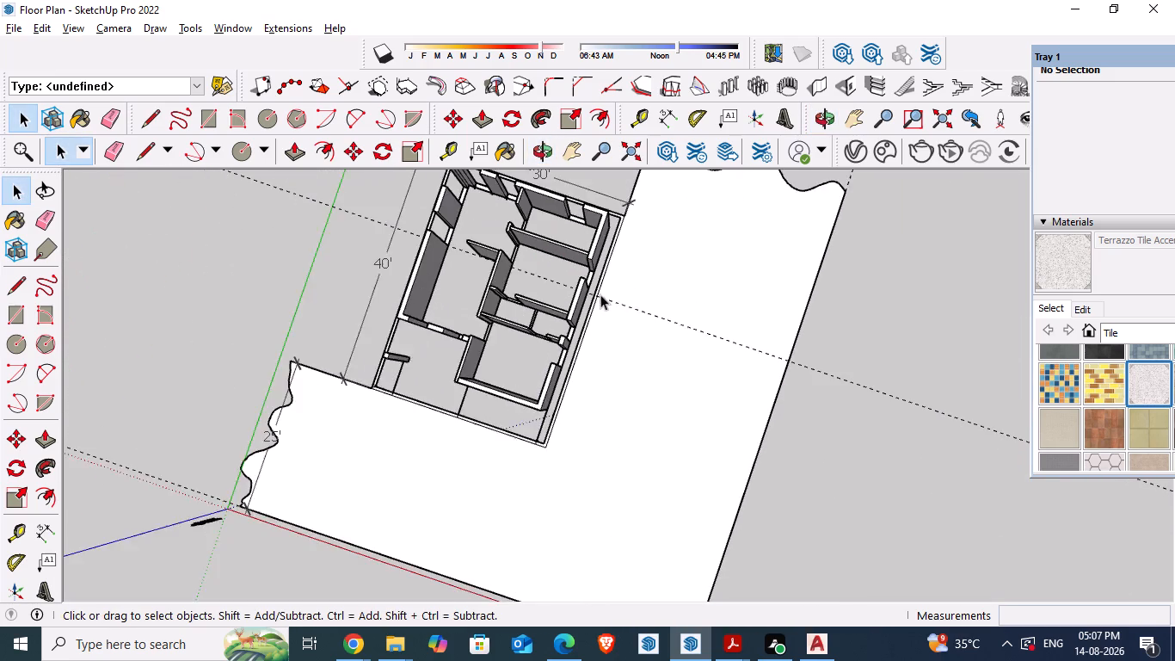
scroll(600, 294, "down", 3)
scroll(587, 223, "up", 5)
scroll(545, 306, "up", 3)
middle_click_drag(543, 300, 538, 308)
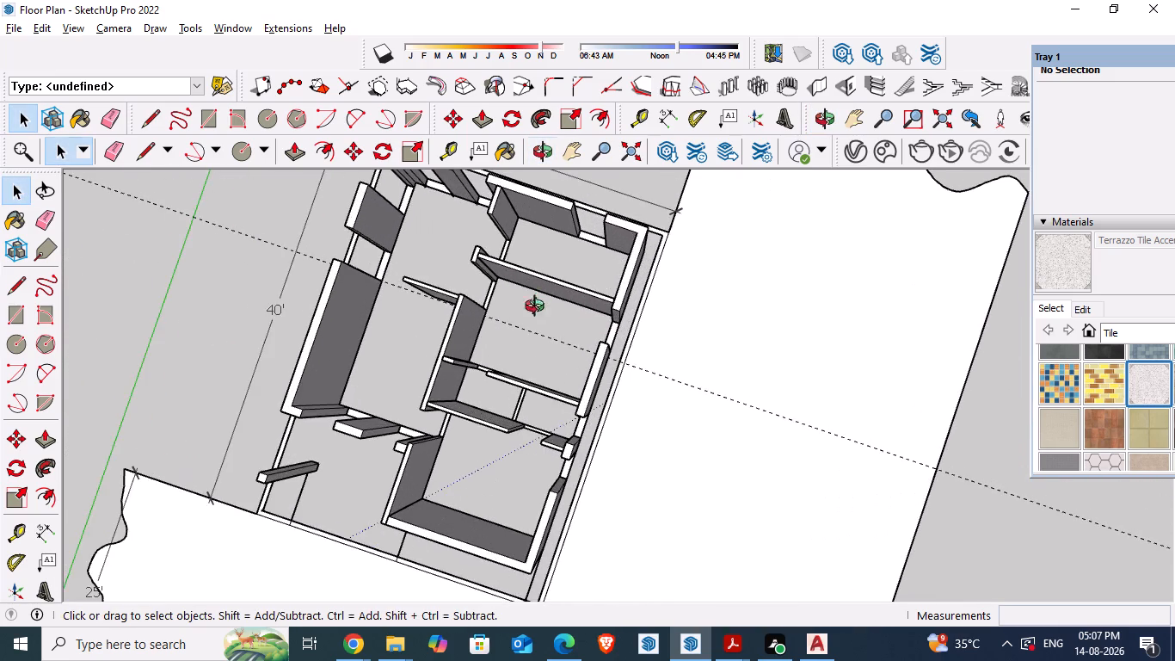
middle_click_drag(538, 308, 561, 311)
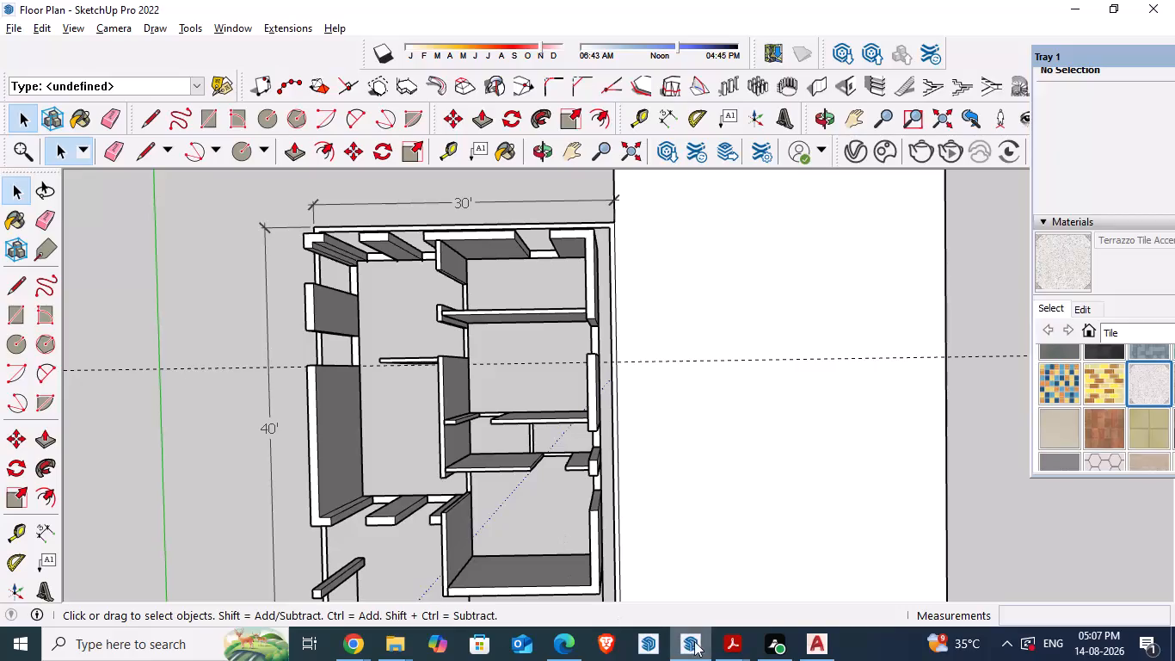
Switch to the floor plans-Layout1 reference PDF and check the room and partition layout.
left_click(739, 641)
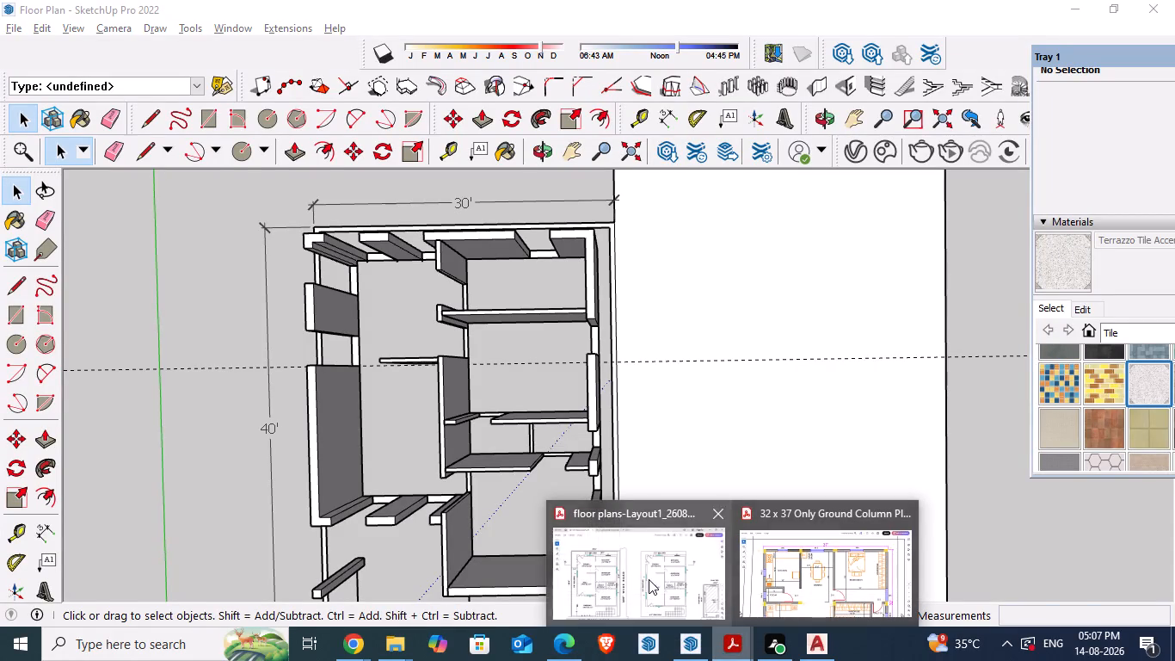
left_click(648, 578)
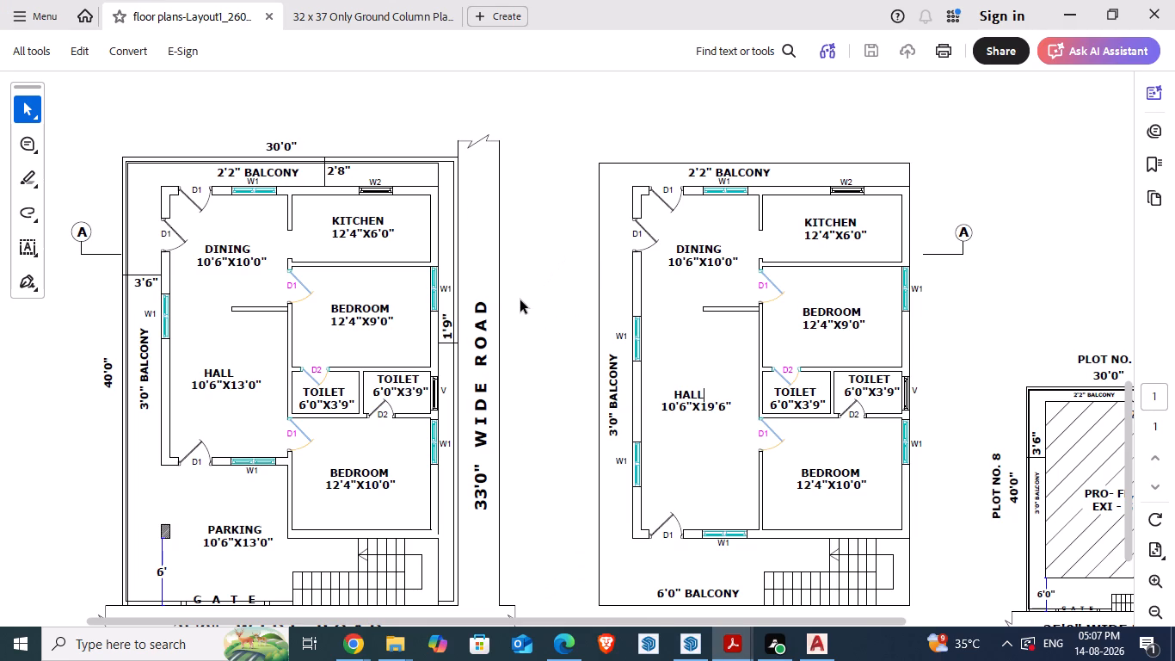
Compare the raised walls in the SketchUp model with the room and partition layout in the reference PDF.
key("alt+Tab")
scroll(502, 362, "down", 3)
middle_click_drag(540, 395, 516, 457)
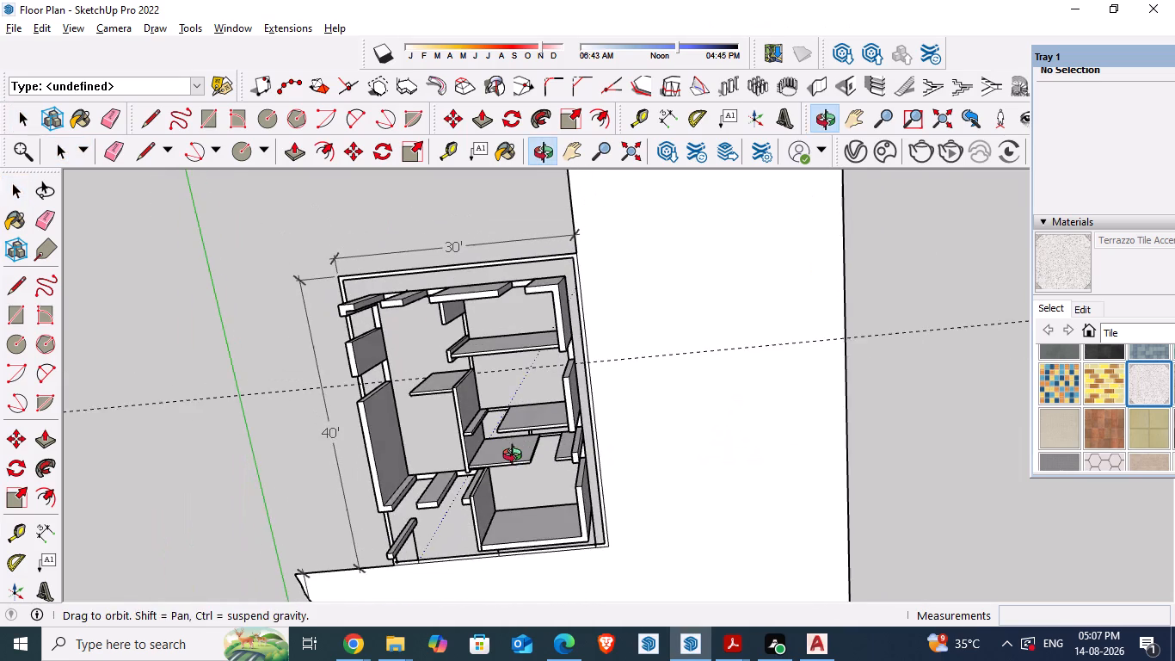
middle_click_drag(516, 457, 512, 457)
scroll(440, 416, "up", 2)
middle_click_drag(511, 398, 512, 306)
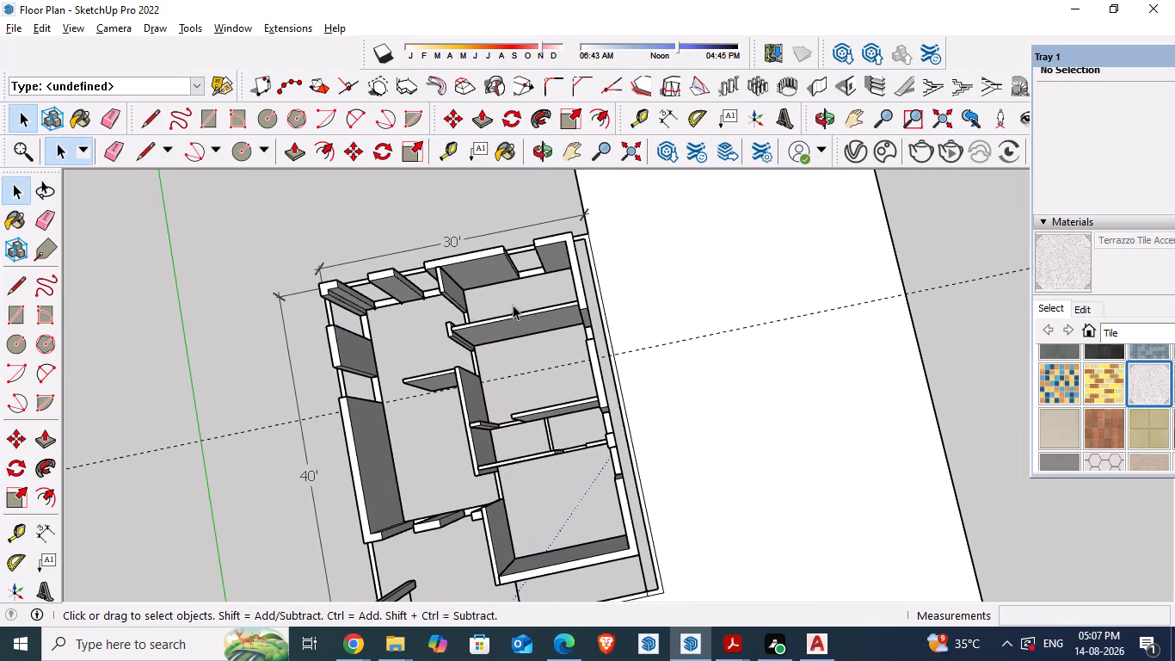
key("alt+Tab")
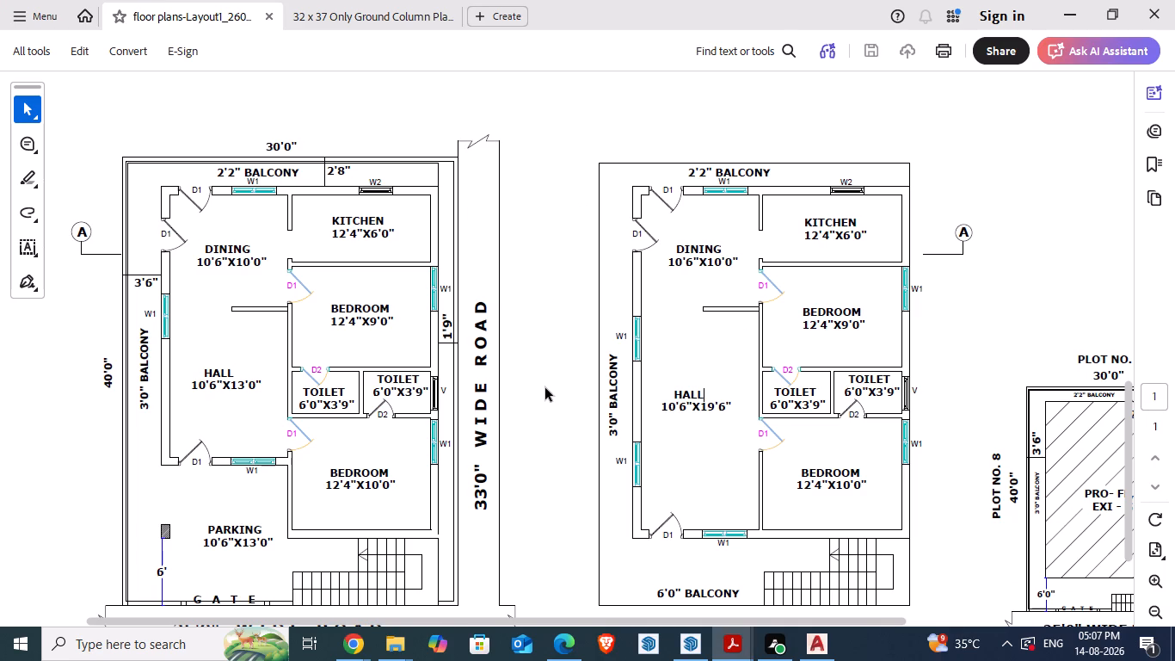
key("alt+Tab")
Erase the dashed guide line that crosses the bedroom beside the kitchen and runs out beyond the plot.
scroll(523, 326, "up", 5)
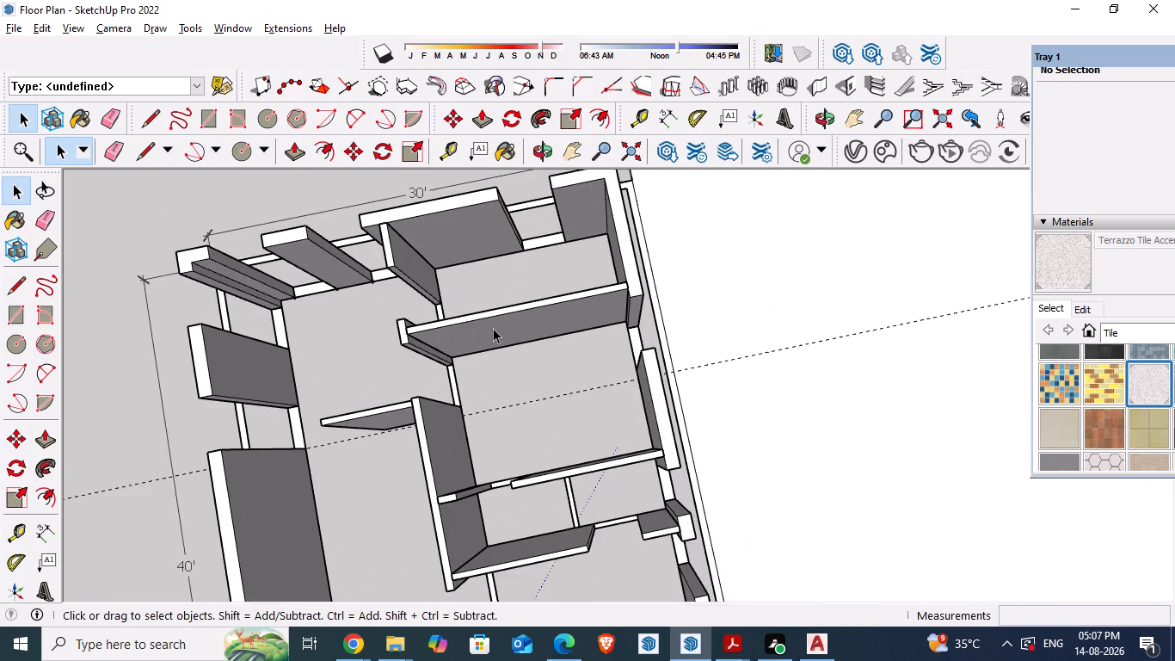
scroll(490, 327, "up", 1)
middle_click_drag(598, 336, 498, 395)
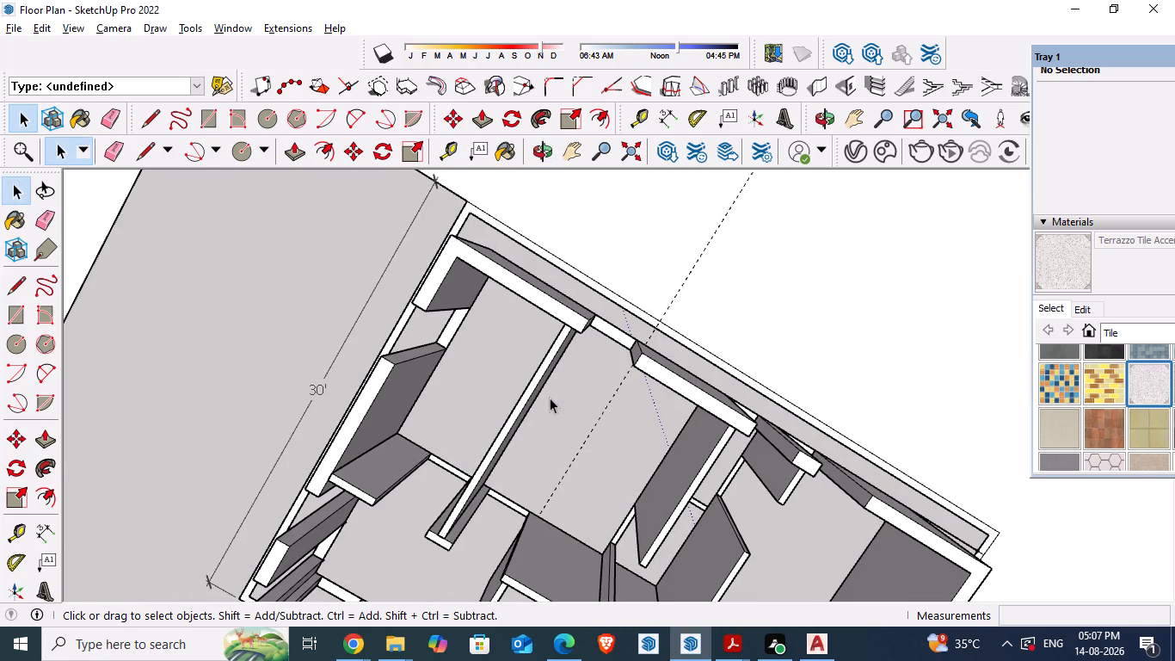
key("e")
left_click_drag(677, 240, 797, 280)
left_click(701, 260)
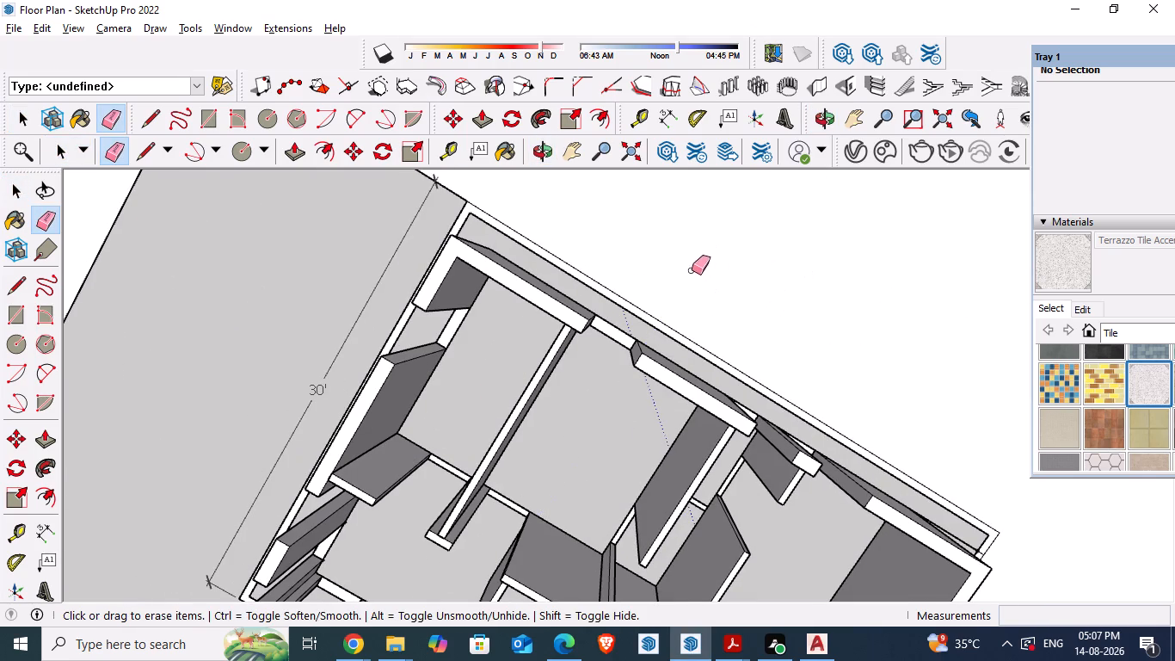
Unhide all hidden geometry, including the low boundary wall around the 30' x 40' plot.
scroll(632, 269, "down", 15)
scroll(689, 437, "up", 1)
middle_click_drag(689, 441, 549, 419)
scroll(582, 349, "up", 1)
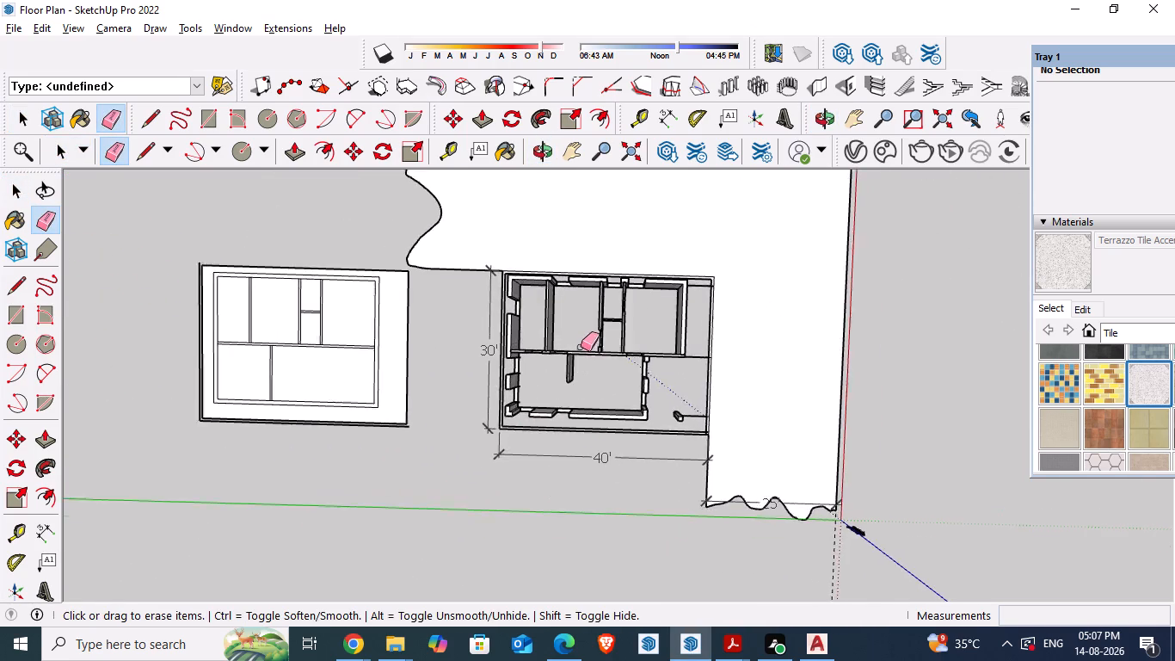
scroll(581, 347, "up", 6)
scroll(716, 442, "up", 1)
middle_click_drag(710, 442, 647, 236)
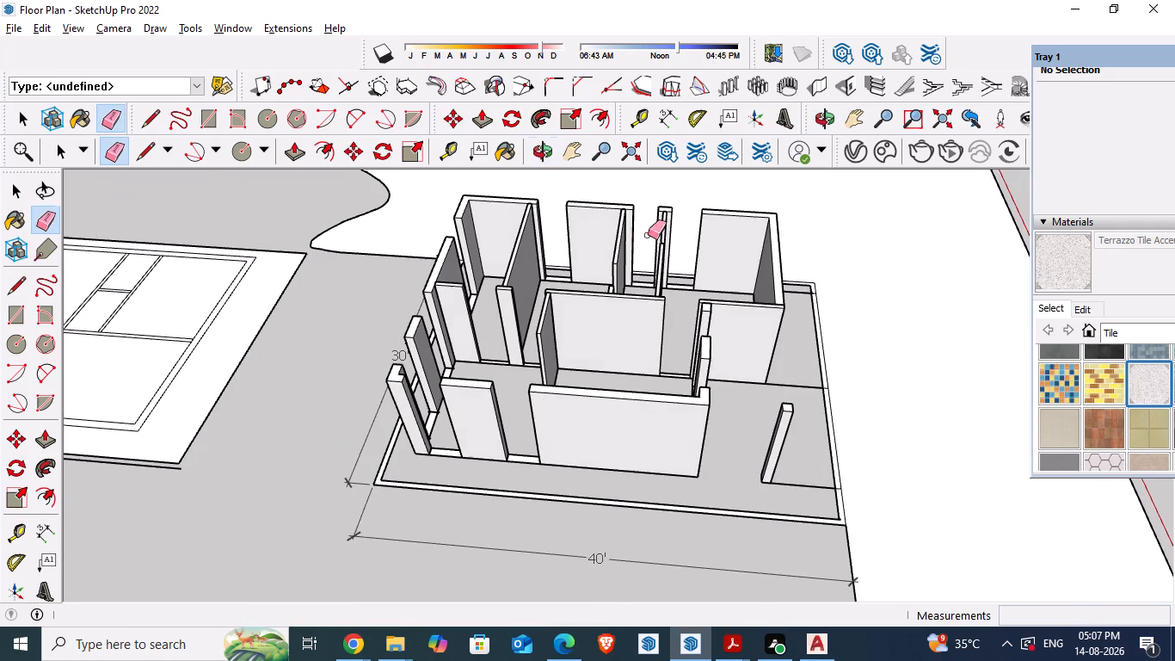
middle_click_drag(619, 462, 762, 405)
scroll(560, 435, "up", 1)
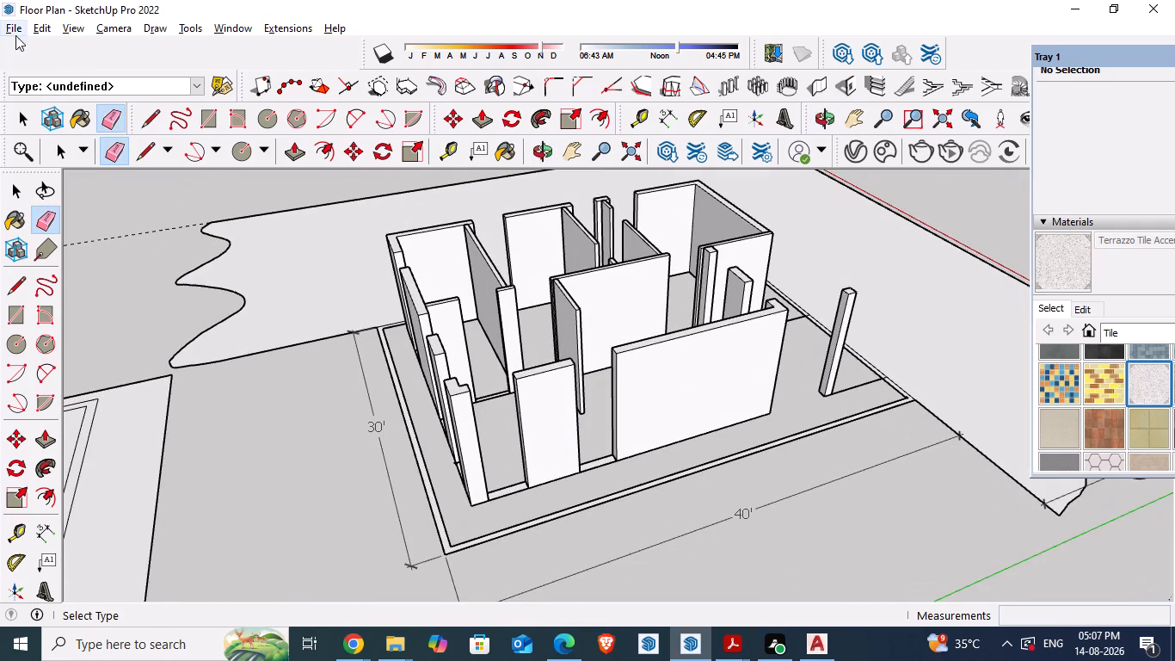
left_click(46, 29)
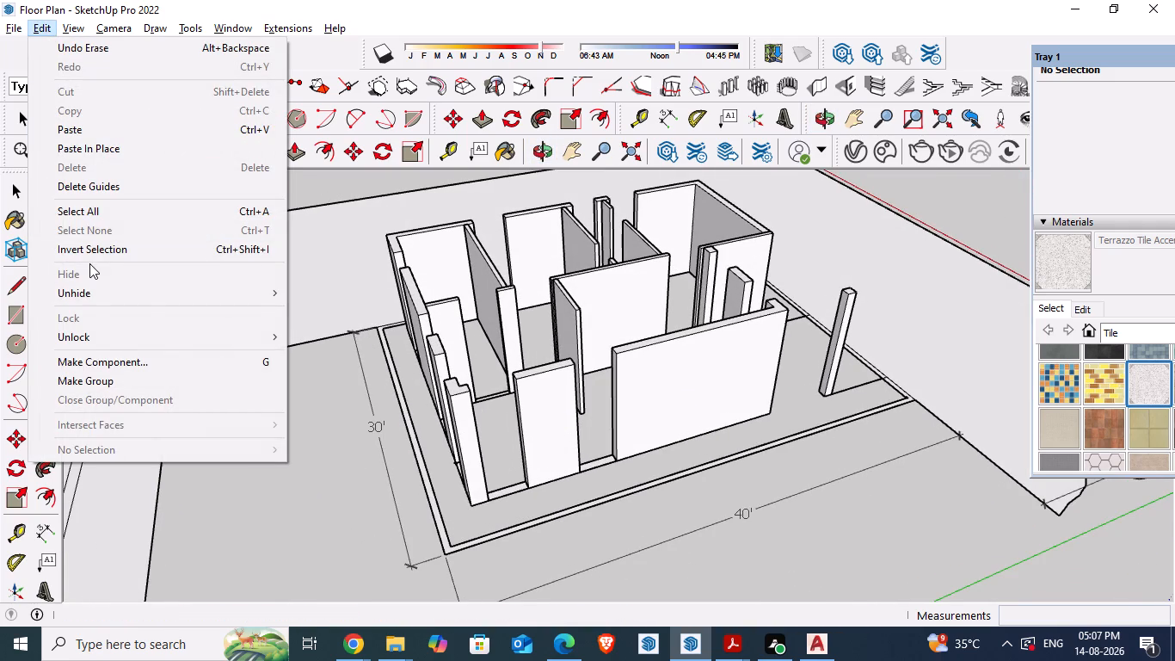
left_click(84, 293)
left_click(309, 328)
Save the Floor Plan model with the boundary wall restored.
scroll(236, 378, "down", 4)
middle_click_drag(573, 451, 271, 349)
scroll(713, 329, "up", 9)
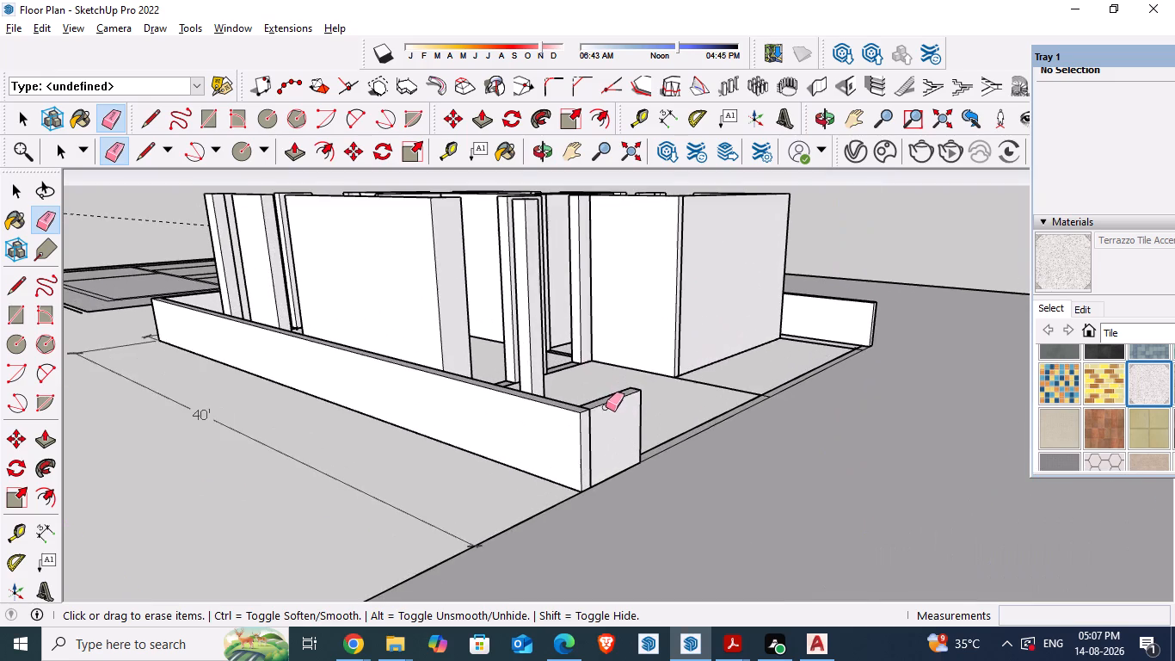
middle_click_drag(772, 423, 531, 456)
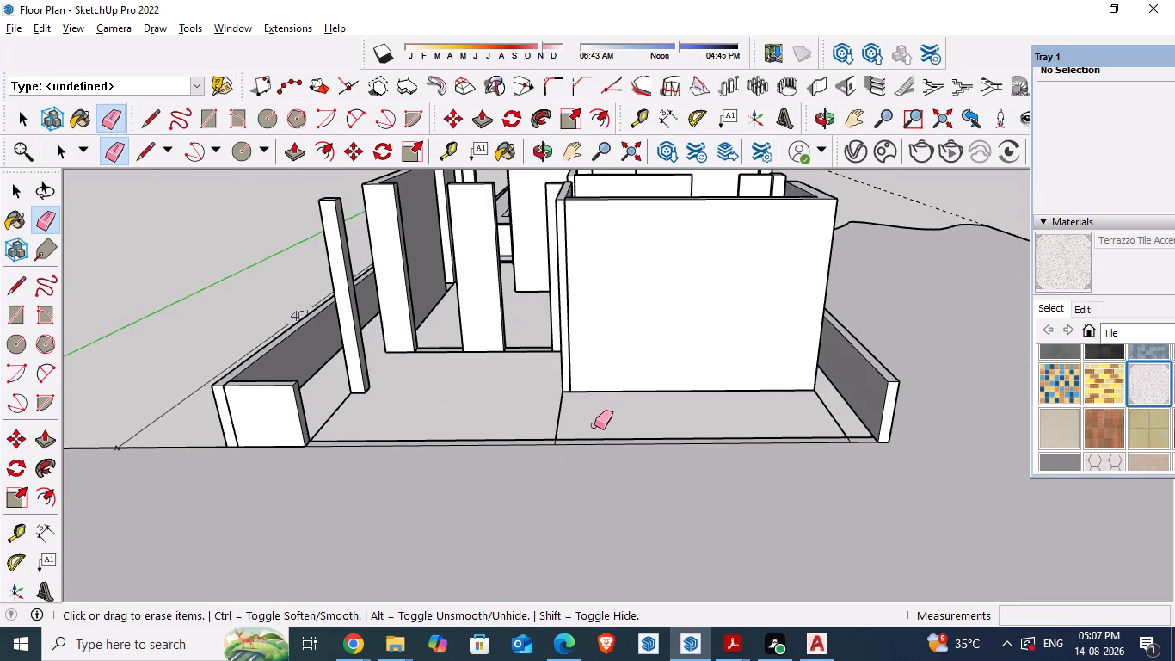
key("ctrl+s")
Examine the boundary wall, front parking area, pillar and raised room walls from several angles.
scroll(563, 423, "up", 3)
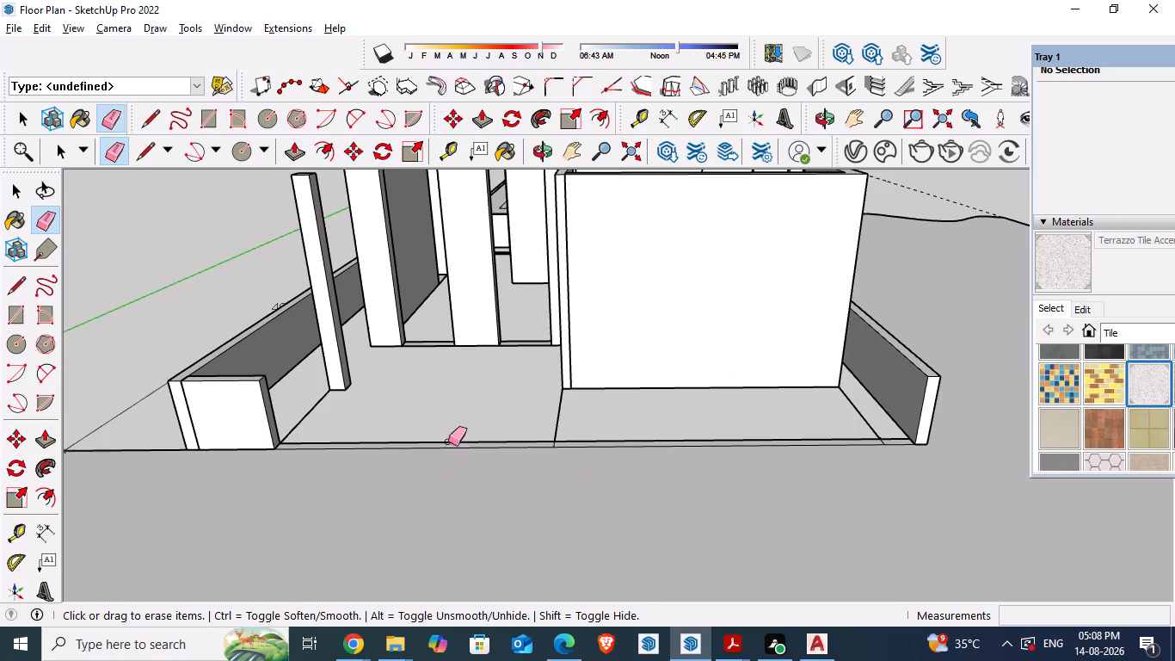
scroll(434, 439, "down", 8)
middle_click_drag(631, 411, 508, 353)
scroll(590, 318, "up", 3)
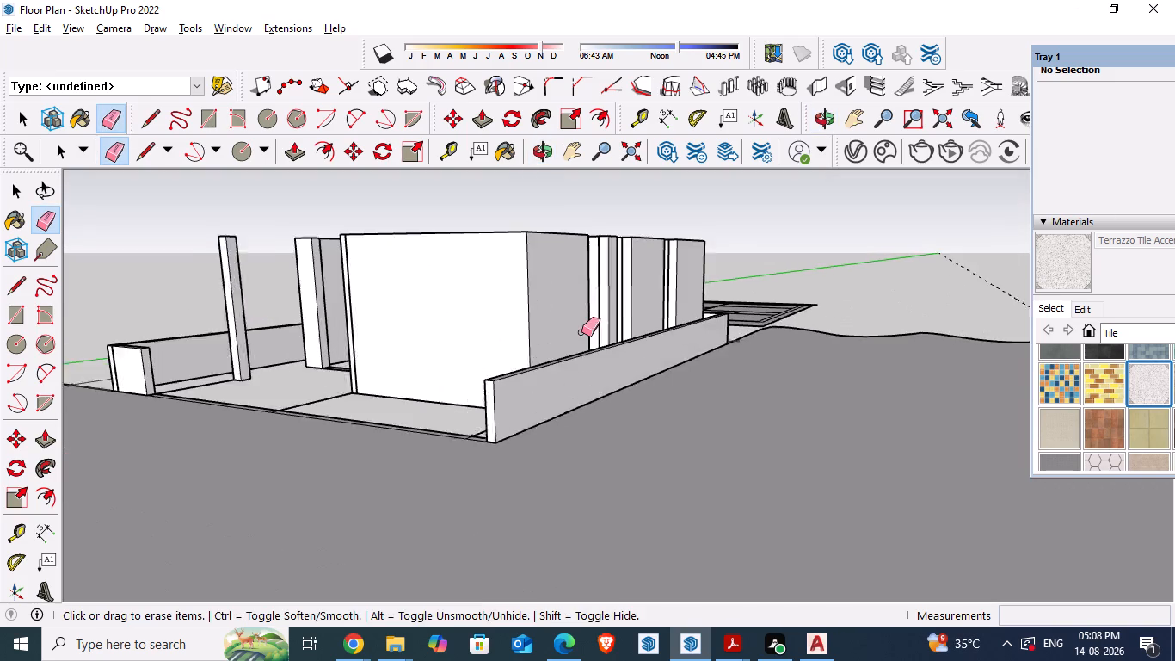
scroll(581, 332, "up", 6)
middle_click_drag(588, 380, 745, 396)
scroll(713, 422, "down", 2)
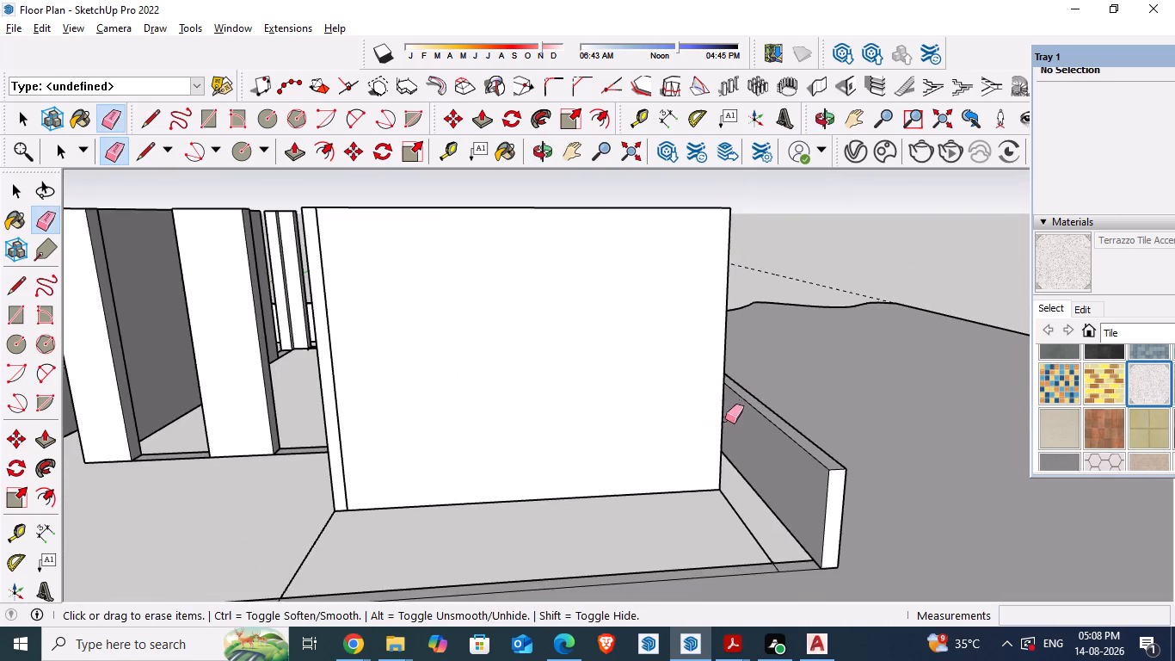
middle_click_drag(730, 419, 556, 454)
middle_click_drag(610, 336, 757, 358)
scroll(566, 269, "down", 7)
middle_click_drag(524, 440, 529, 531)
scroll(532, 541, "up", 9)
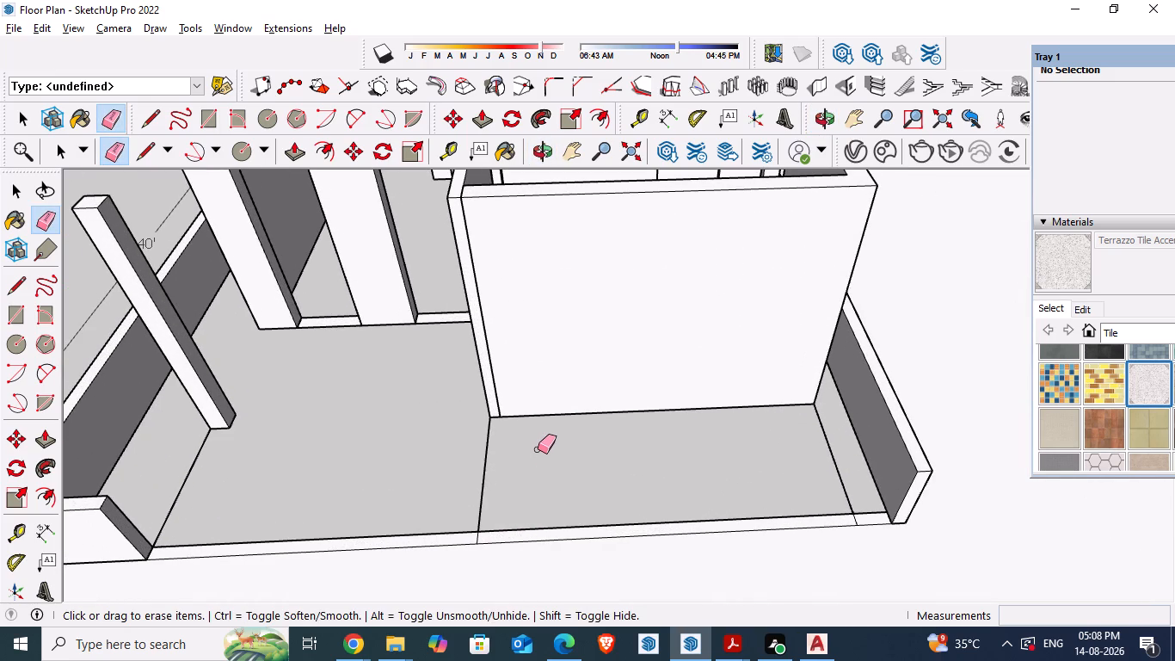
middle_click_drag(612, 497, 613, 498)
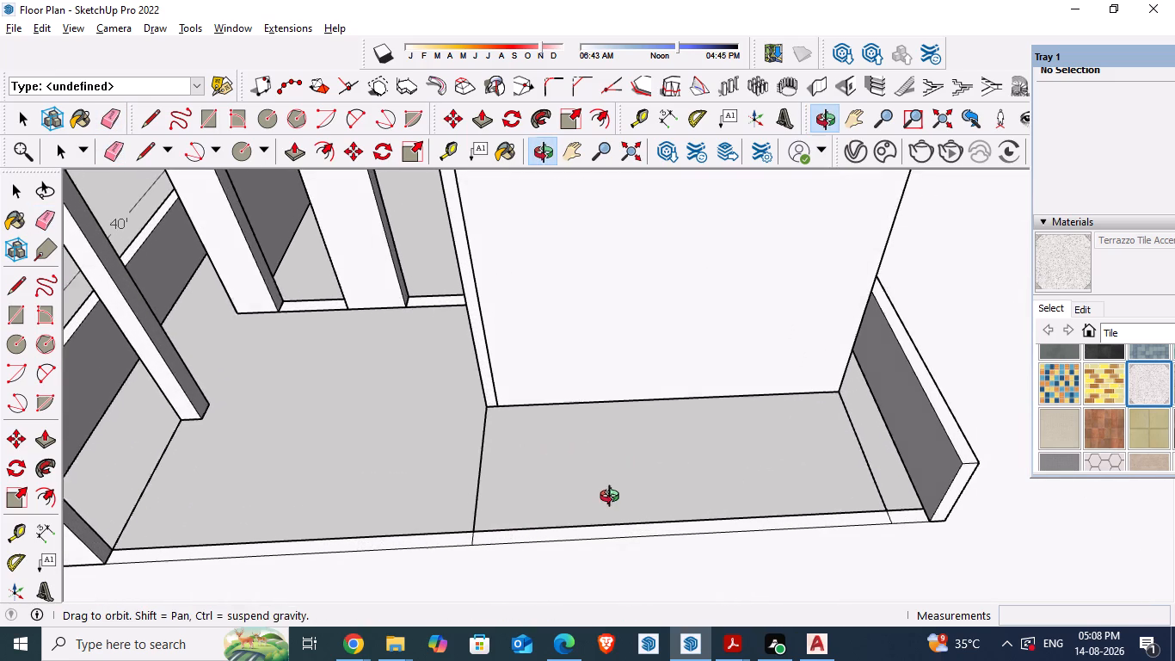
middle_click_drag(613, 498, 810, 516)
scroll(819, 510, "down", 1)
middle_click_drag(740, 449, 778, 485)
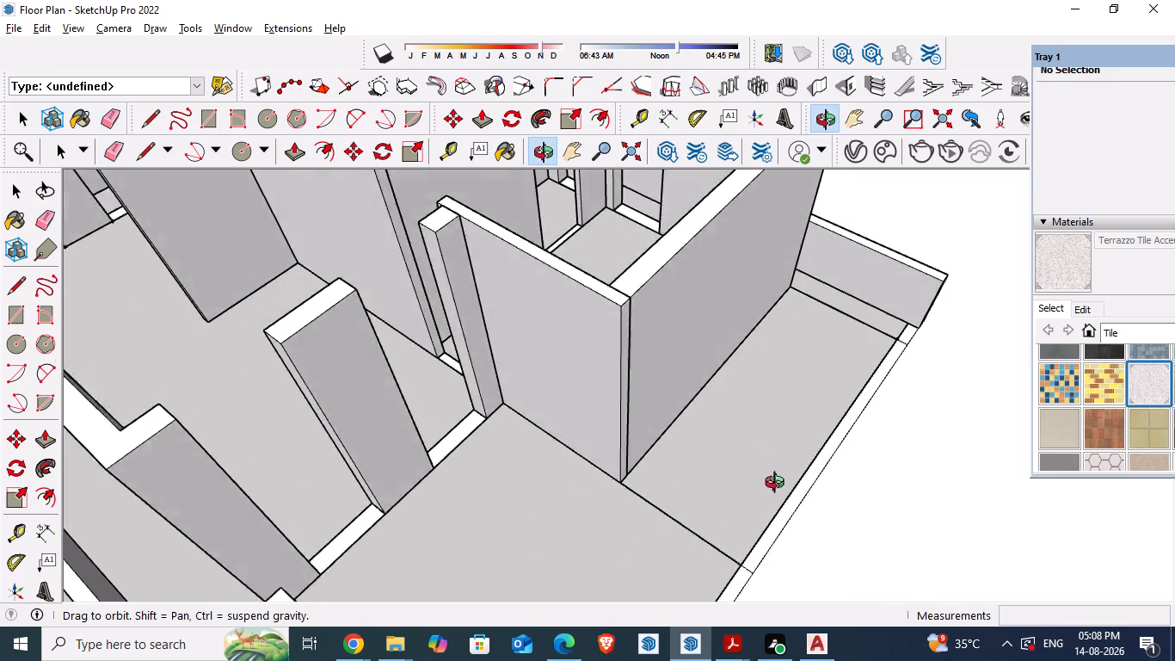
middle_click_drag(778, 485, 741, 567)
middle_click_drag(815, 381, 305, 389)
middle_click_drag(617, 371, 309, 264)
middle_click_drag(654, 353, 378, 346)
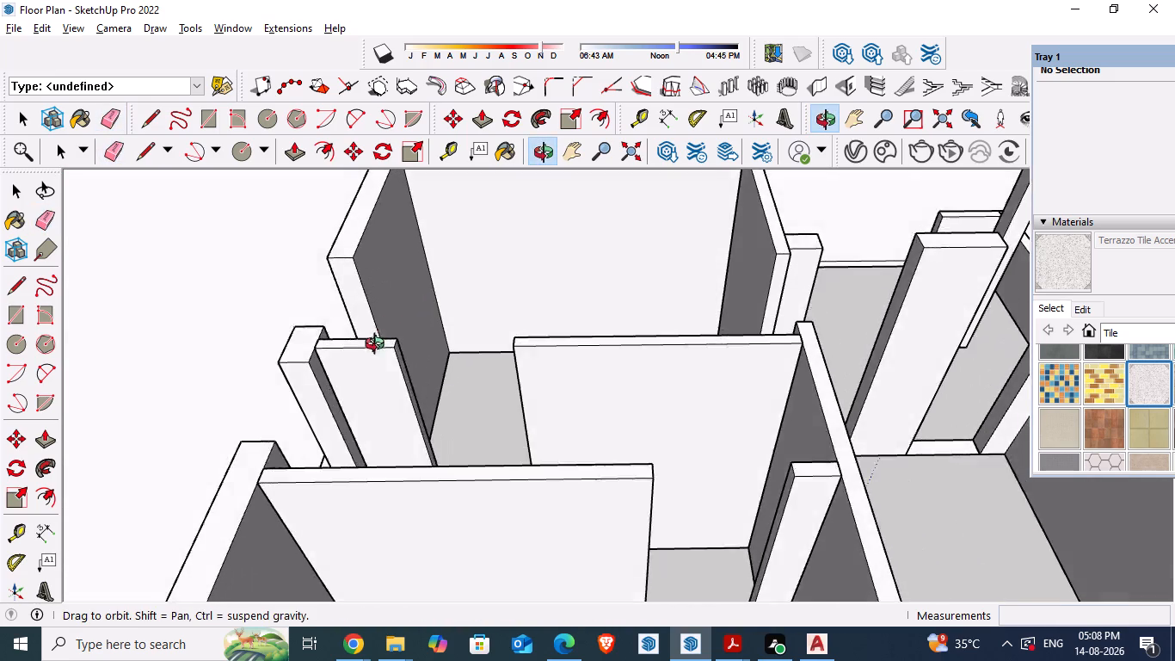
middle_click_drag(378, 346, 374, 353)
scroll(475, 252, "down", 15)
middle_click_drag(554, 463, 583, 417)
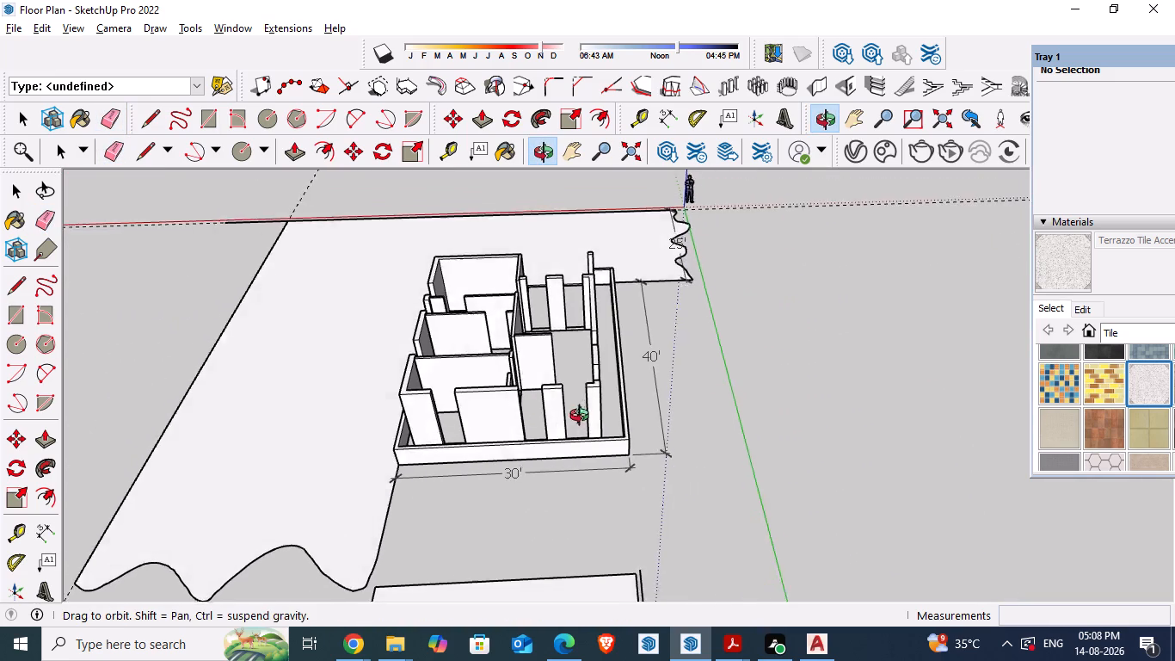
middle_click_drag(583, 417, 599, 393)
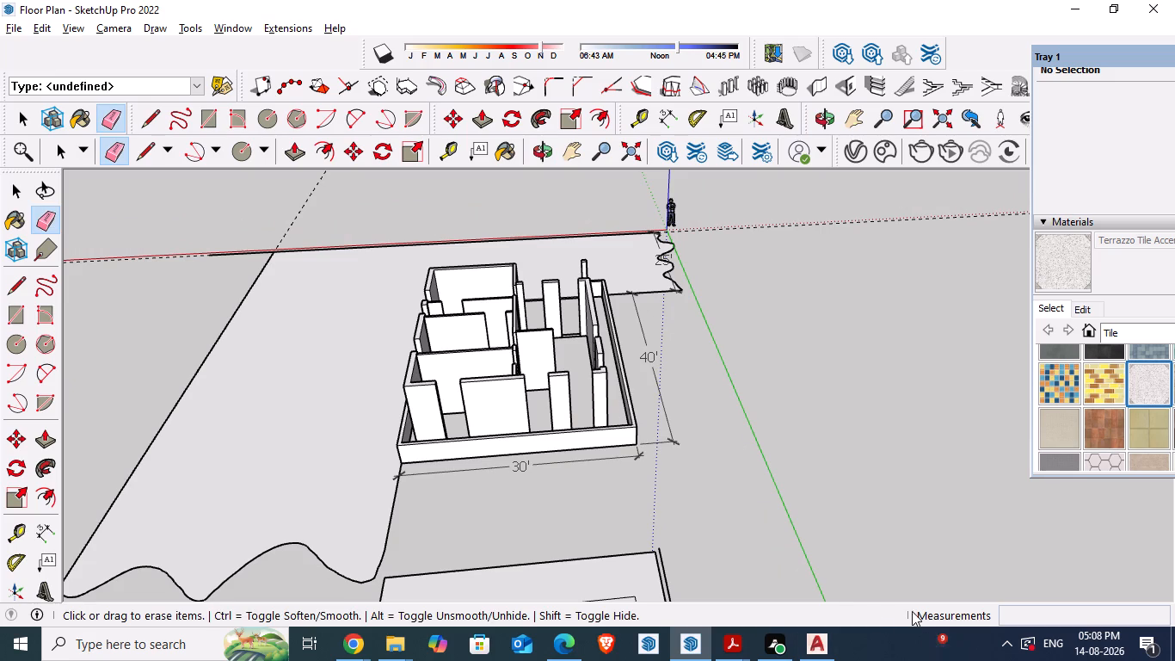
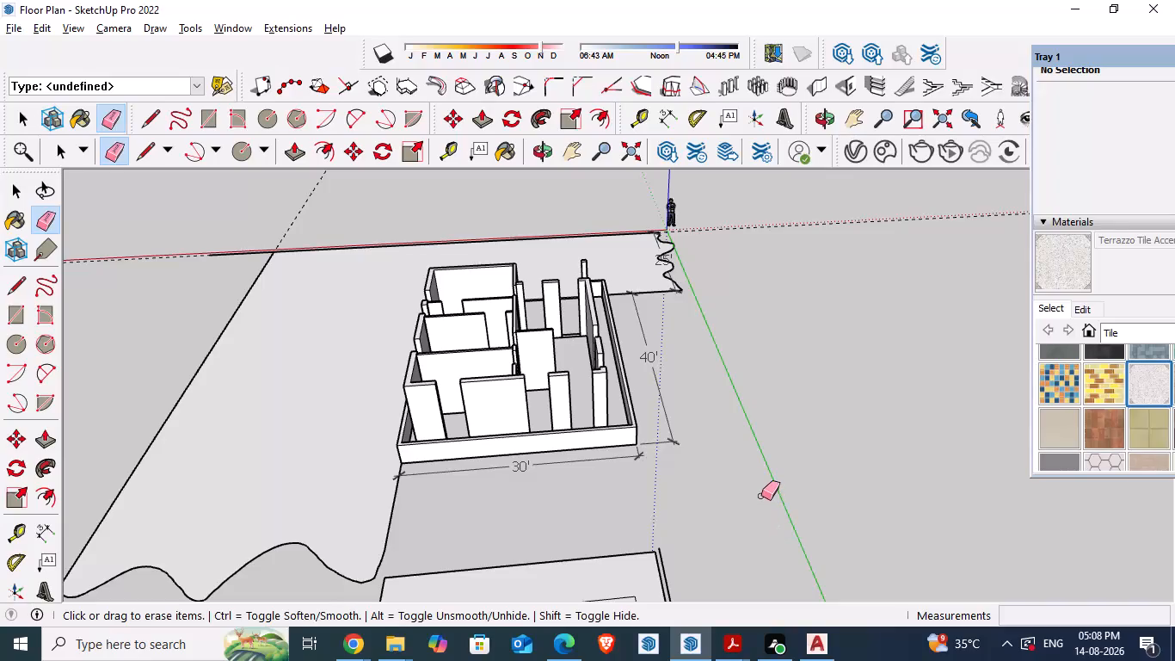
Save the floor plan model.
key("space")
scroll(413, 388, "up", 2)
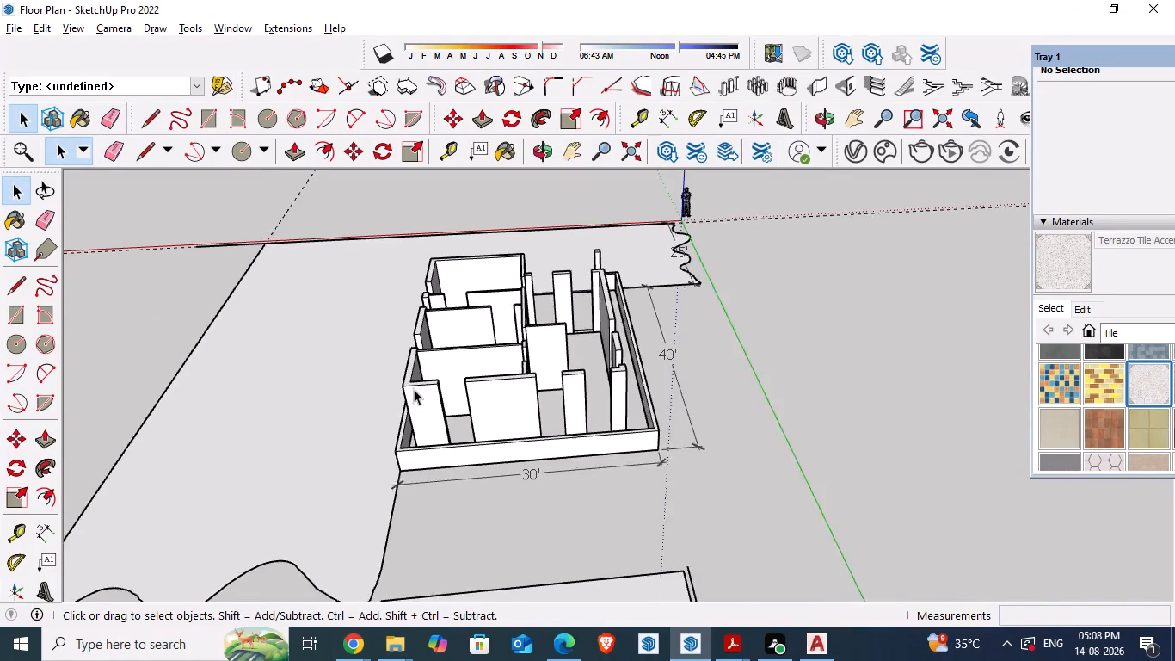
scroll(414, 389, "up", 3)
scroll(485, 403, "up", 3)
middle_click_drag(678, 406, 226, 492)
scroll(507, 388, "up", 4)
middle_click_drag(637, 382, 596, 490)
scroll(631, 424, "up", 3)
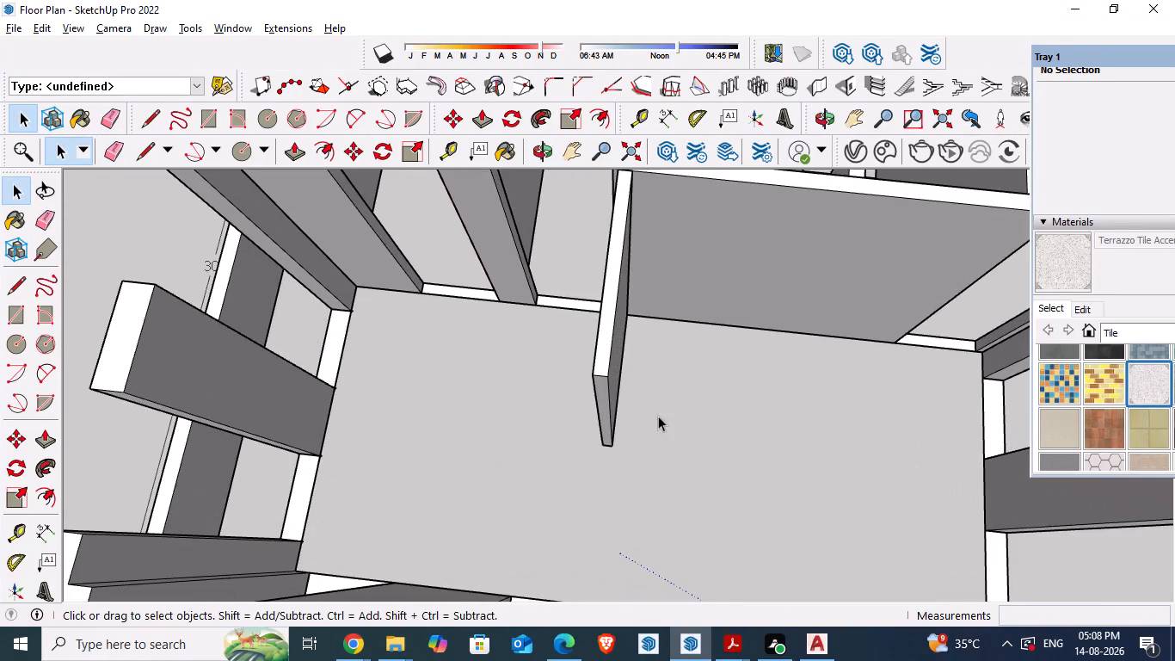
middle_click_drag(677, 415, 492, 442)
scroll(466, 365, "down", 9)
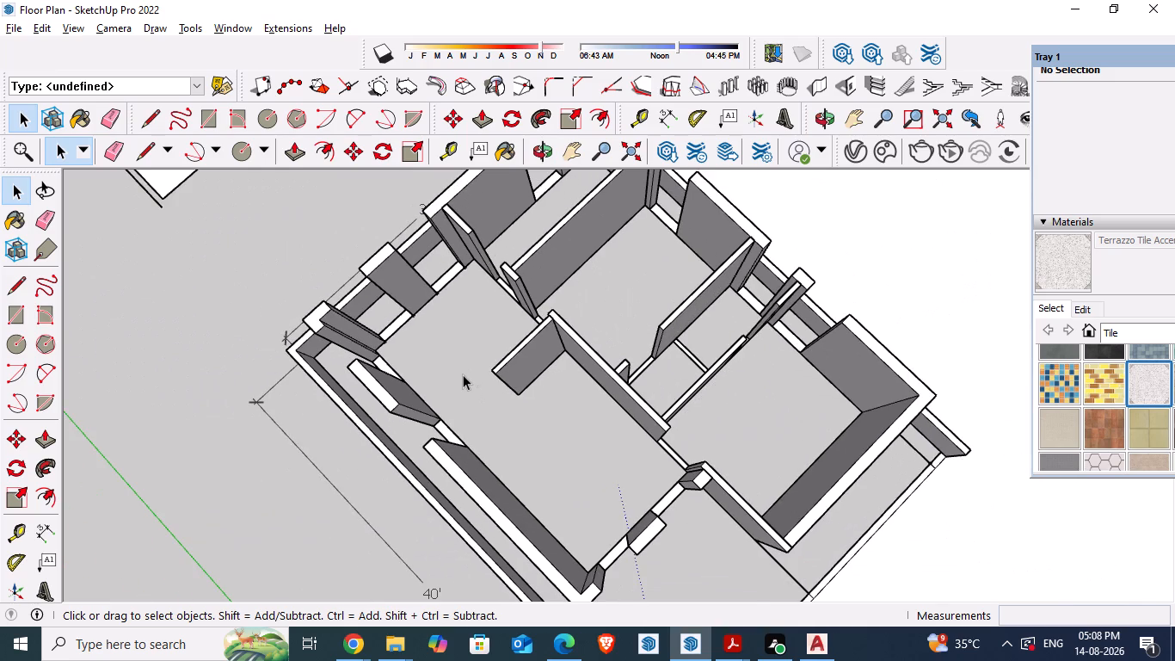
key("ctrl+s")
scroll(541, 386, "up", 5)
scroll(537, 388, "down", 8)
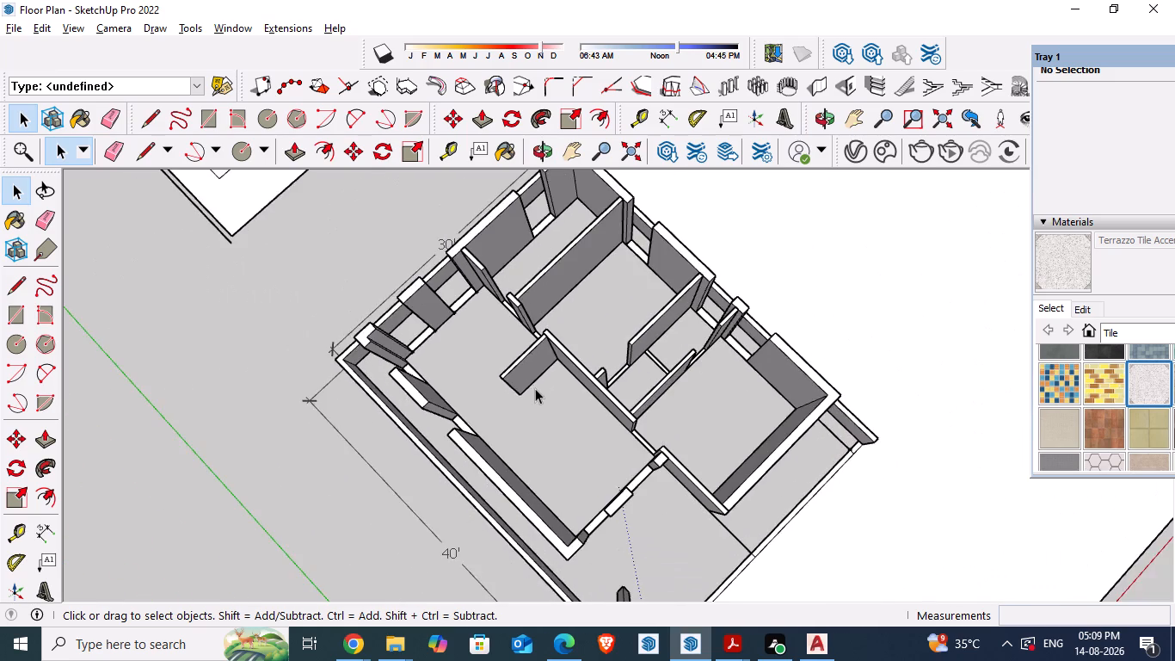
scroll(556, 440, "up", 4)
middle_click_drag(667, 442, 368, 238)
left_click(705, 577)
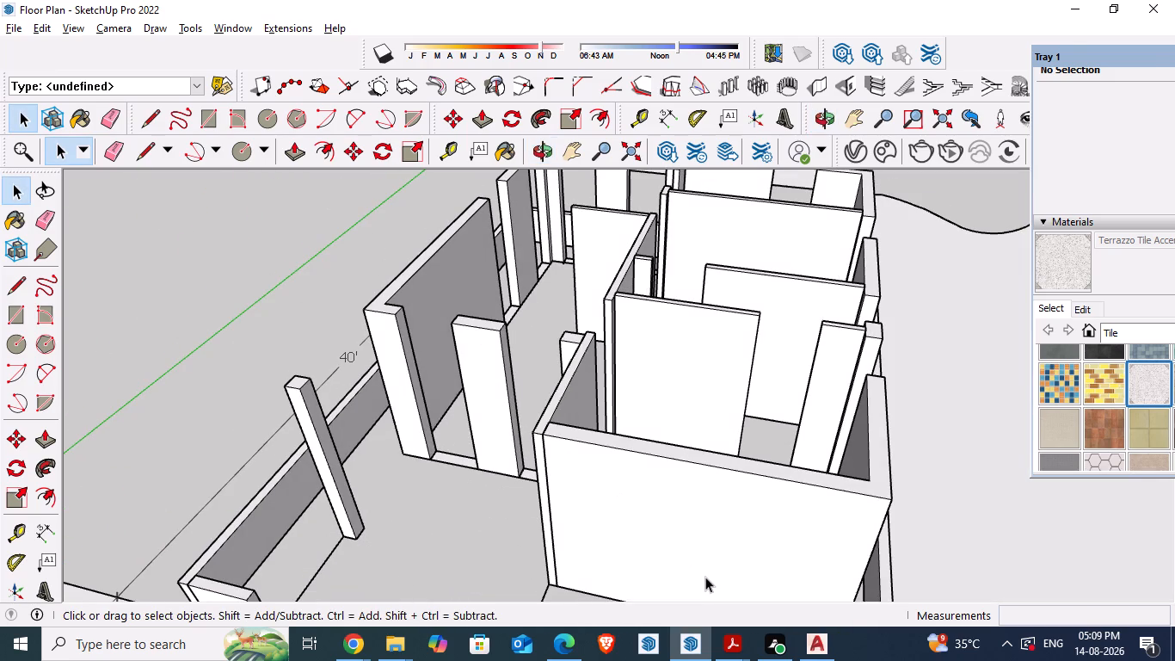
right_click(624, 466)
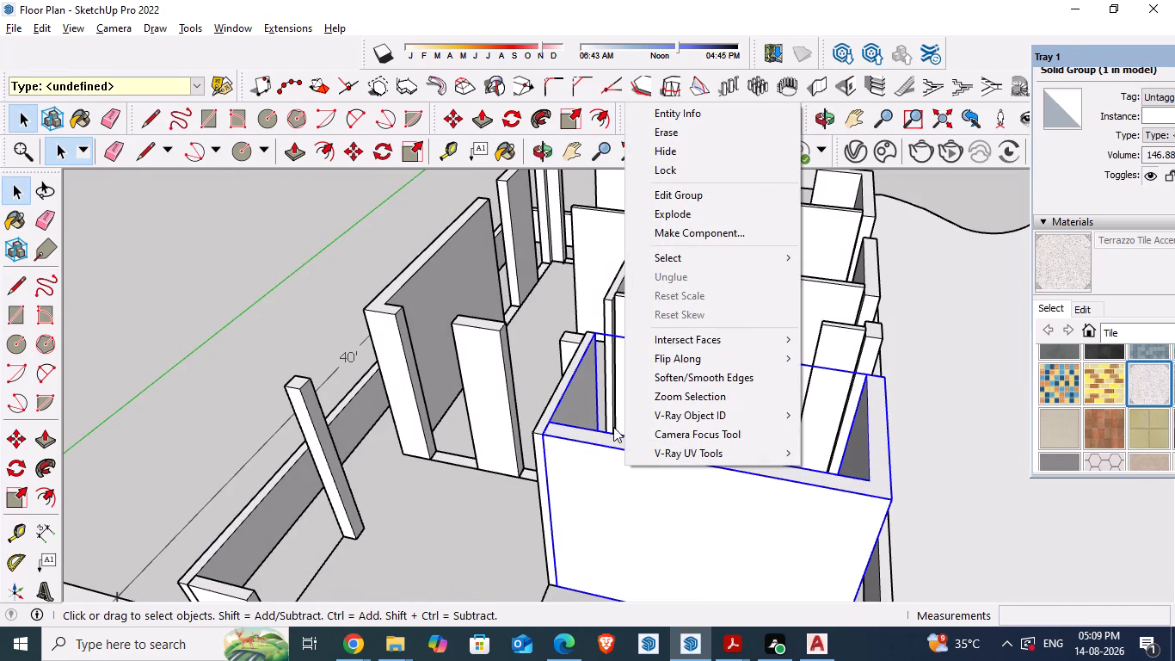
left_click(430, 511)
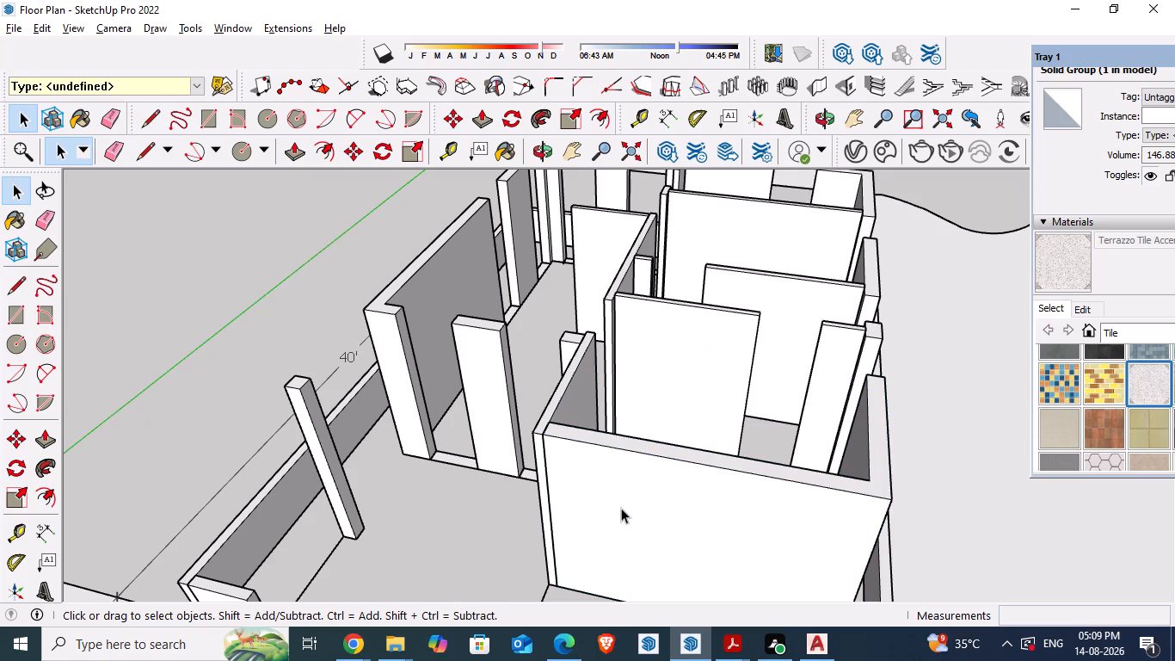
Select together the corner room's walls, free-standing column, adjacent pier, long side wall, central partitions, nearby outer wall pieces and low perimeter wall.
left_click(621, 508)
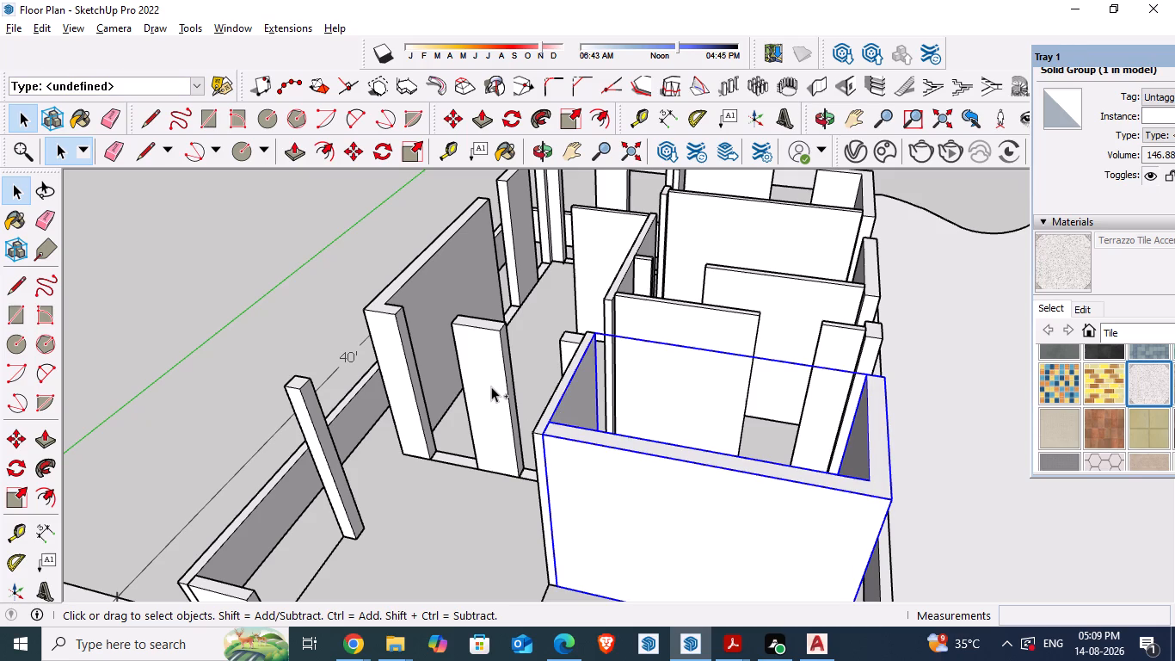
left_click(497, 381, "ctrl")
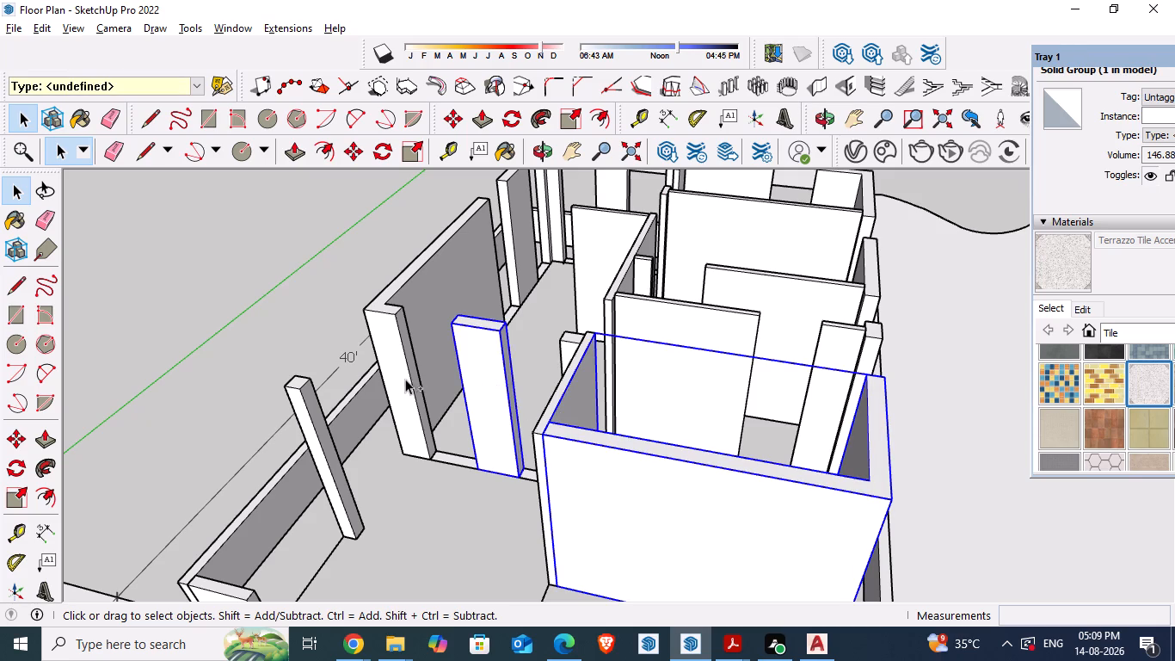
left_click(392, 378, "ctrl")
left_click(318, 428, "ctrl")
scroll(299, 407, "down", 4, "ctrl")
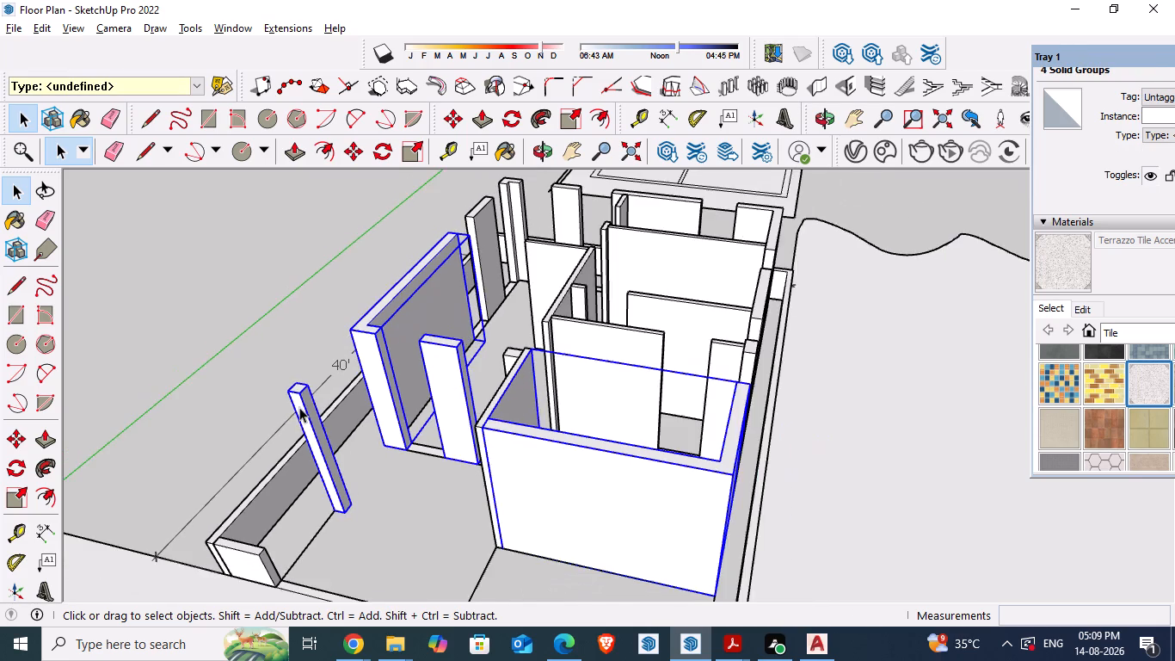
scroll(628, 518, "down", 1)
middle_click_drag(628, 518, 299, 584)
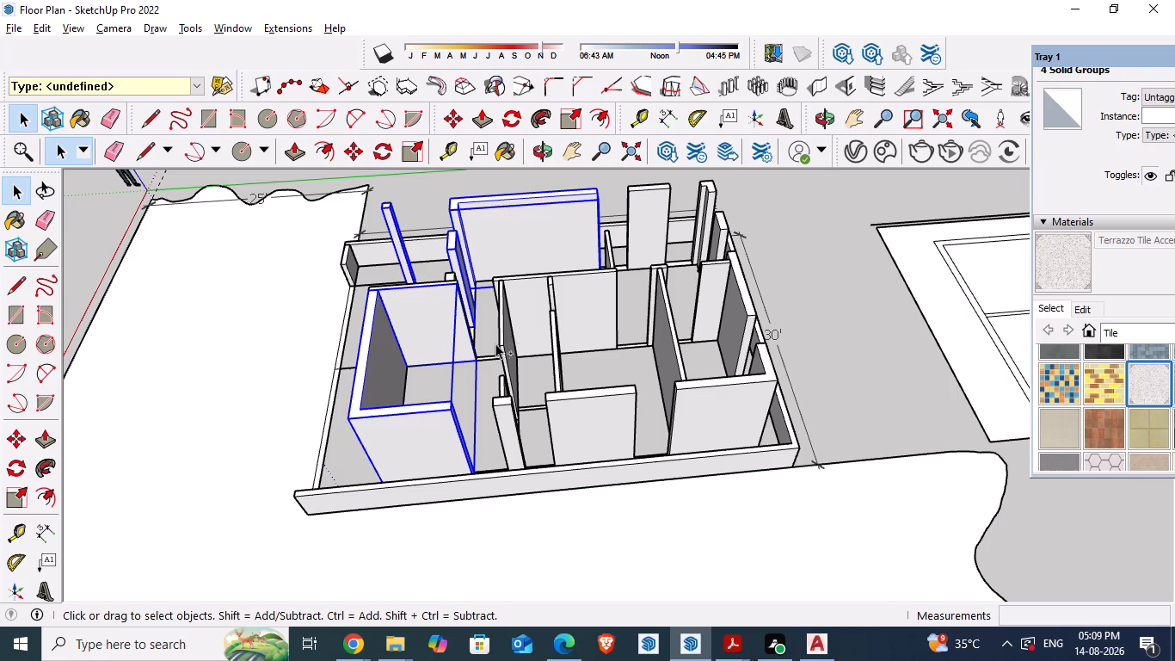
left_click(503, 335, "ctrl")
left_click(531, 286, "ctrl")
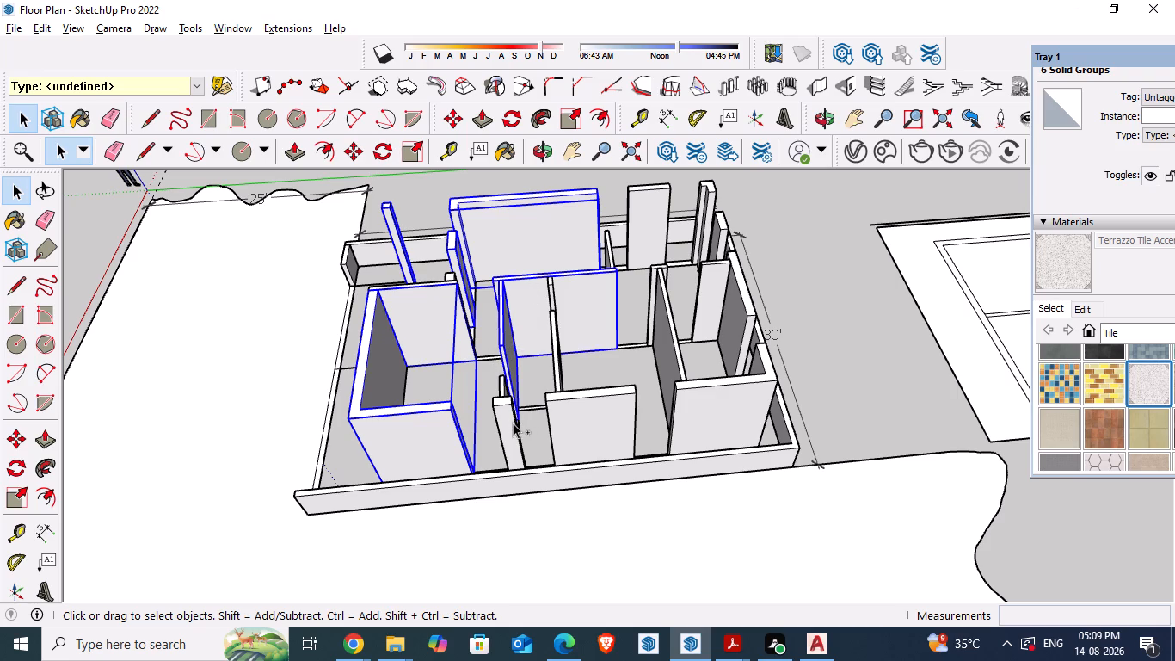
left_click(510, 423, "ctrl")
left_click(615, 419, "ctrl")
left_click(777, 406, "ctrl")
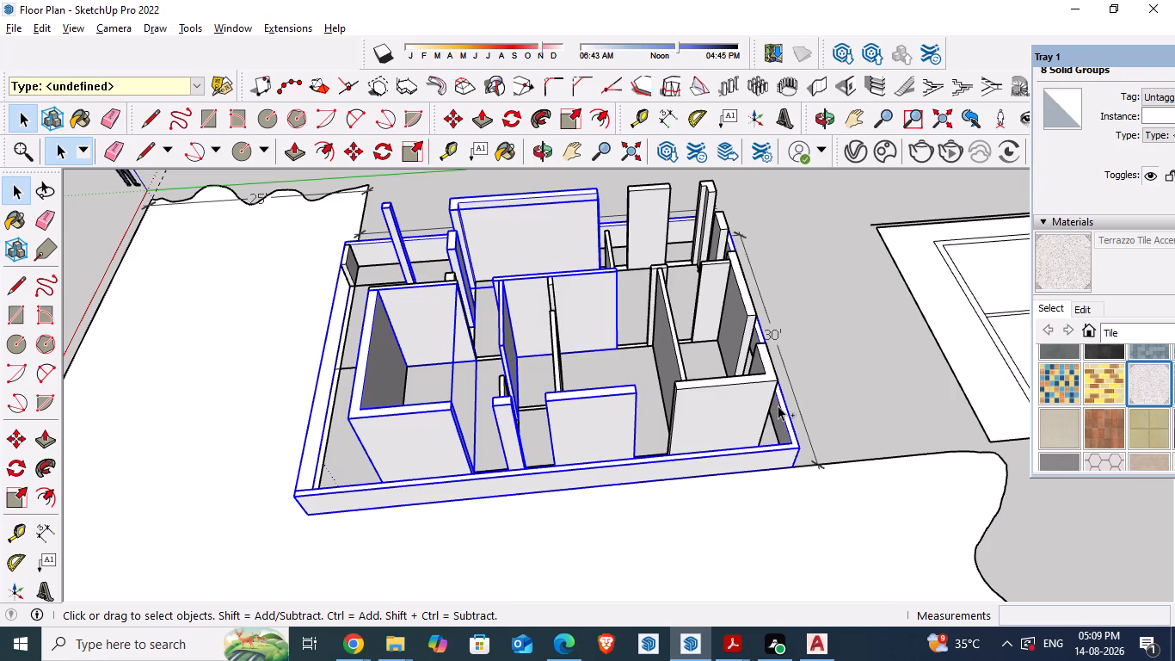
left_click(741, 448, "ctrl")
Add the wall groups around the rooms along the 30' side to the selection, including the dividing partition, corner walls and outer piers.
left_click(731, 405, "ctrl")
left_click(669, 329, "ctrl")
left_click(684, 286, "ctrl")
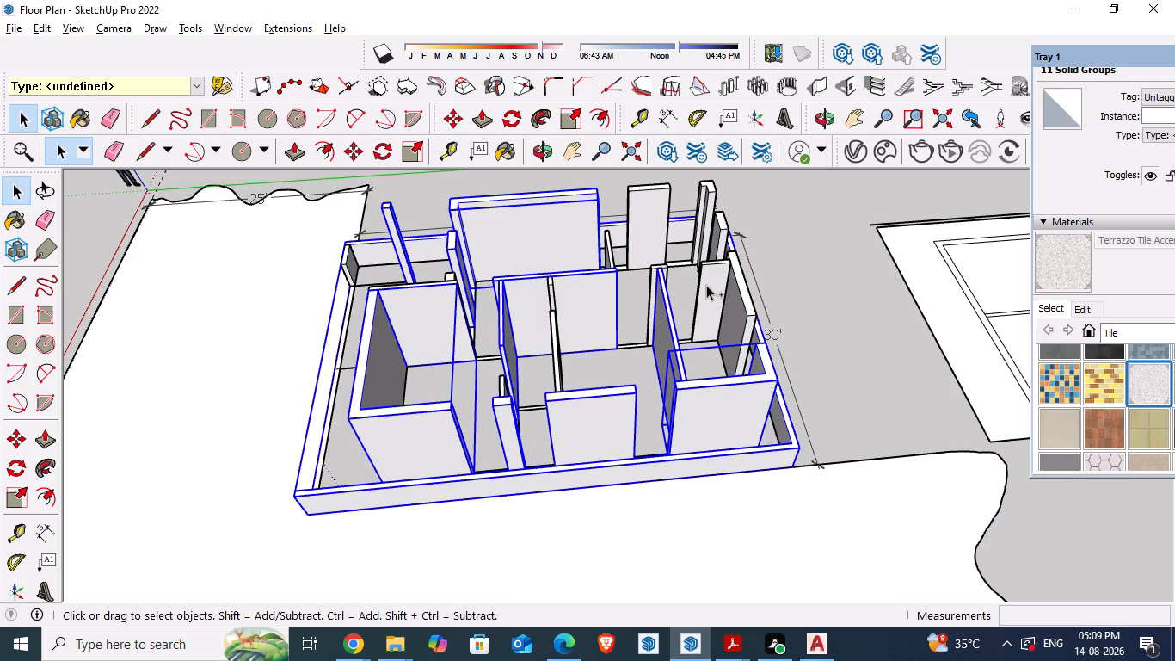
left_click(706, 285, "ctrl")
left_click(733, 274, "ctrl")
left_click(724, 225, "ctrl")
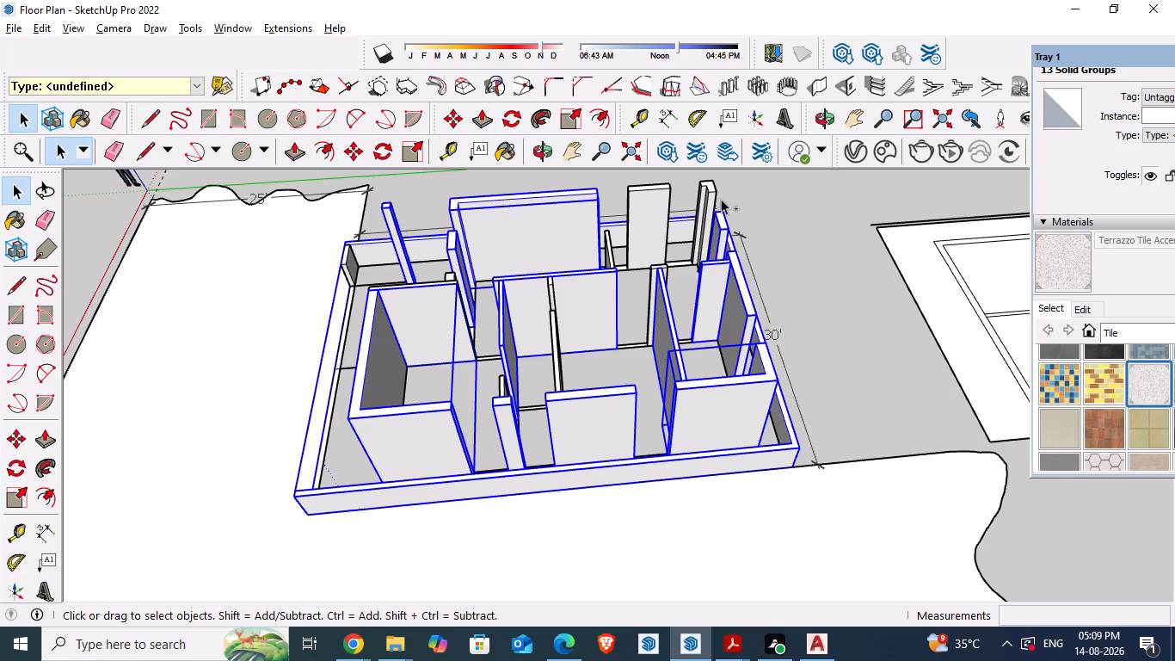
left_click(711, 187, "ctrl")
left_click(649, 201, "ctrl")
left_click(544, 233, "ctrl")
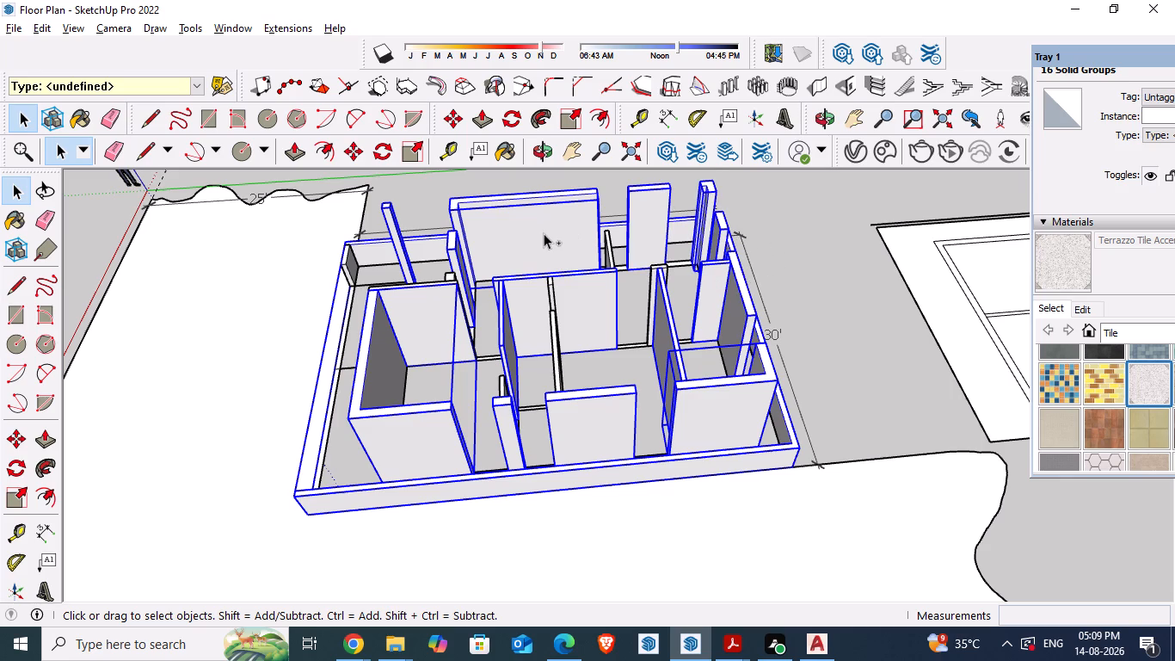
Add the short stub wall in the main hall and the small pier at the large corner room's doorway to the selection.
scroll(501, 324, "up", 4)
middle_click_drag(765, 354, 477, 494)
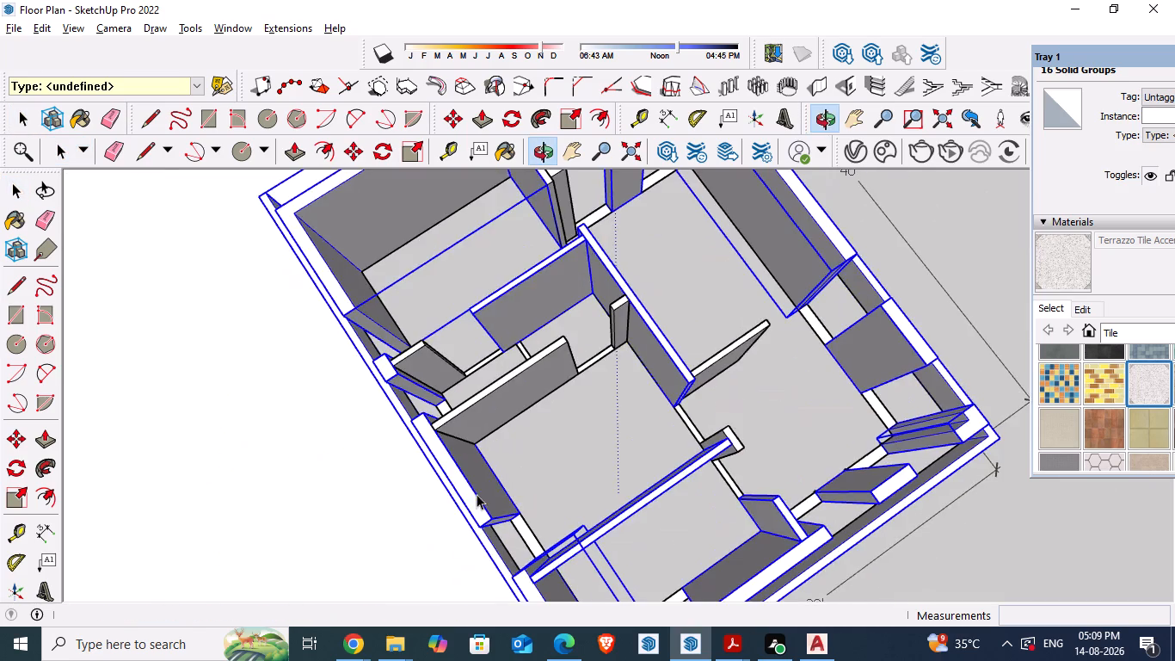
scroll(477, 488, "down", 2)
scroll(741, 425, "up", 5)
left_click(662, 354, "ctrl")
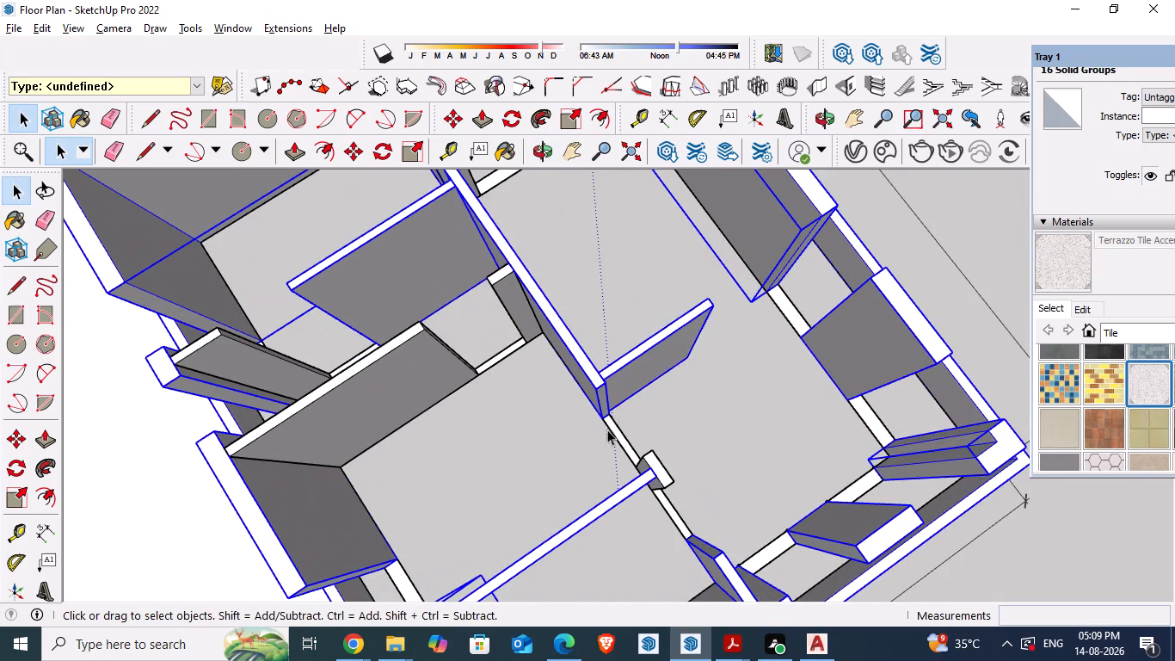
scroll(574, 449, "down", 4)
middle_click_drag(673, 456, 524, 501)
scroll(524, 501, "down", 4)
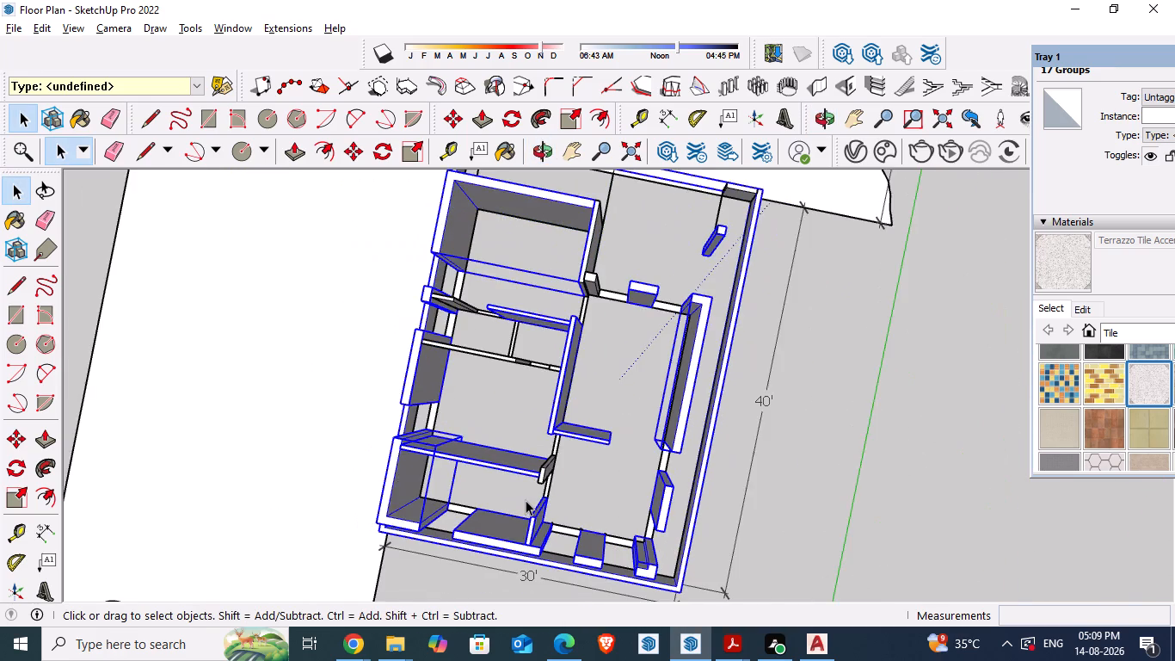
scroll(526, 500, "down", 2)
scroll(648, 350, "up", 7)
left_click(532, 293, "ctrl")
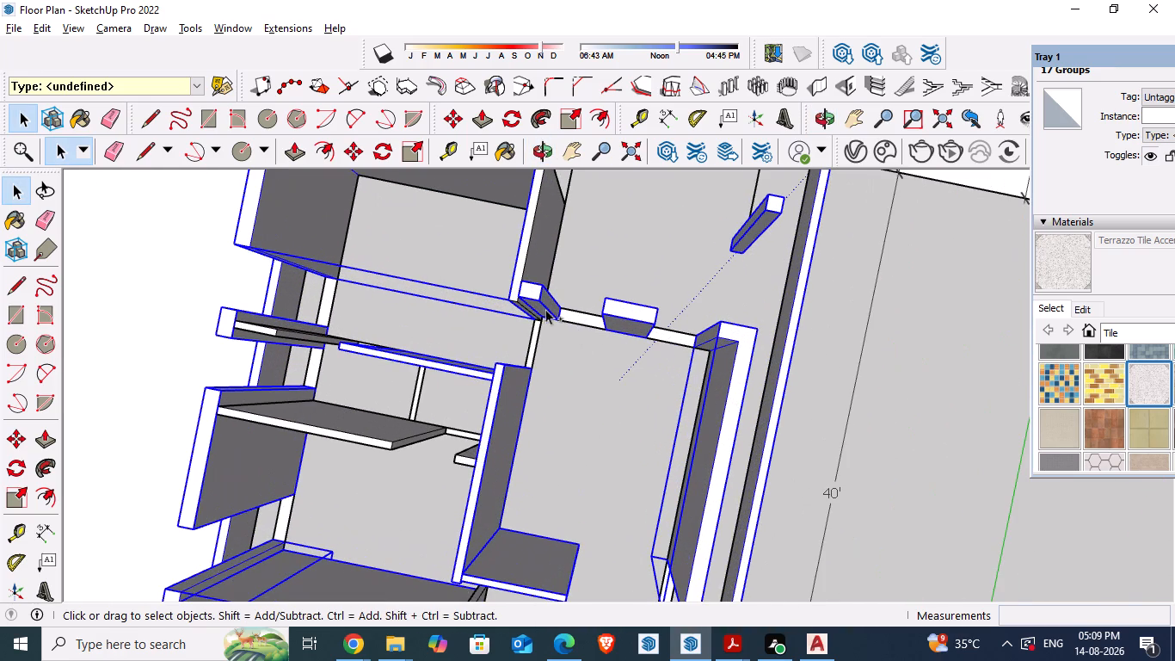
Add the remaining wall pieces around the two small middle rooms and the short piece at the end of the dividing partition to the selection.
scroll(667, 429, "down", 5)
scroll(344, 430, "up", 2)
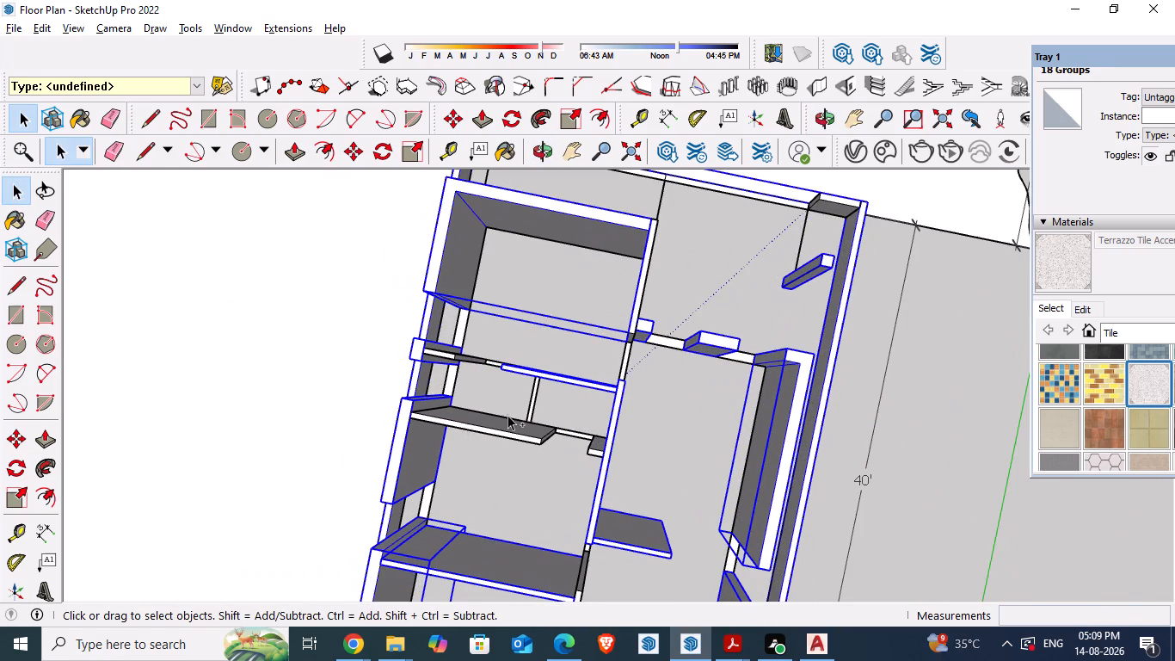
left_click(495, 429, "ctrl")
left_click(594, 442, "ctrl")
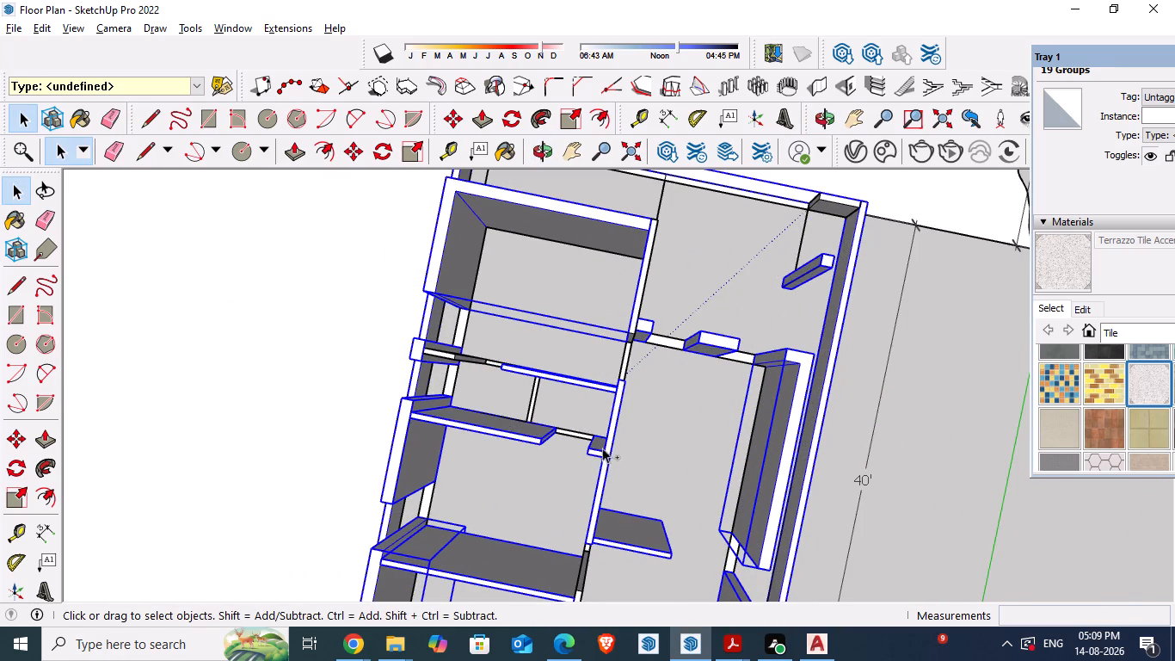
scroll(451, 395, "down", 3)
scroll(452, 349, "up", 4)
left_click(455, 374, "ctrl")
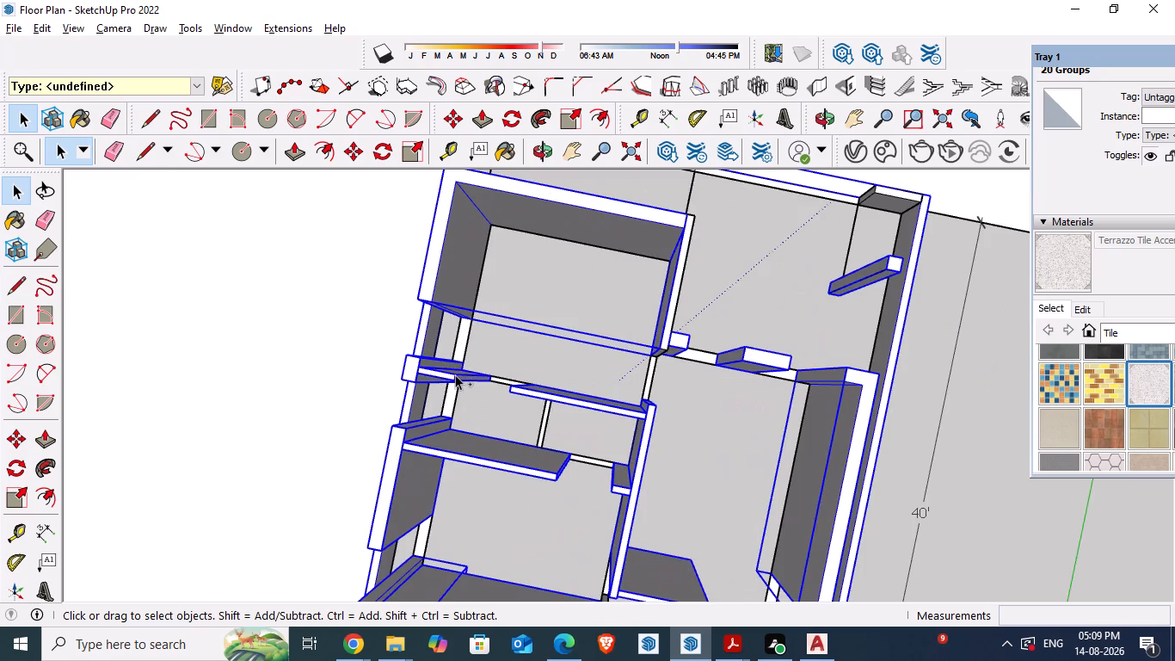
scroll(545, 423, "down", 7)
scroll(567, 379, "up", 1)
scroll(567, 373, "down", 3)
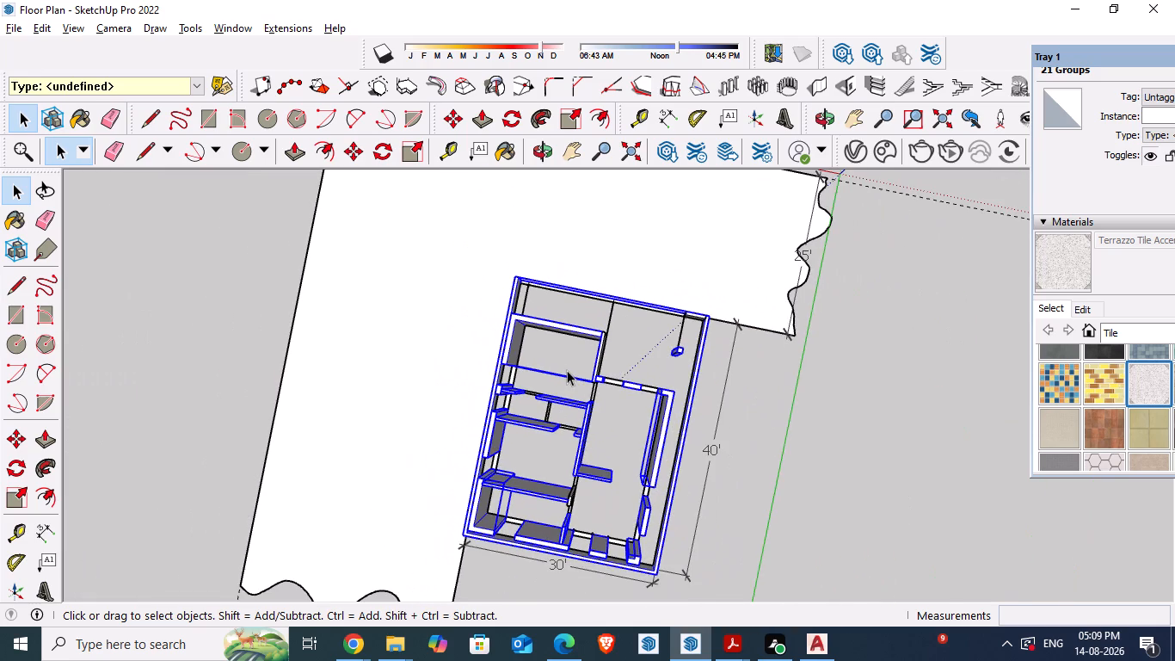
scroll(551, 525, "up", 8)
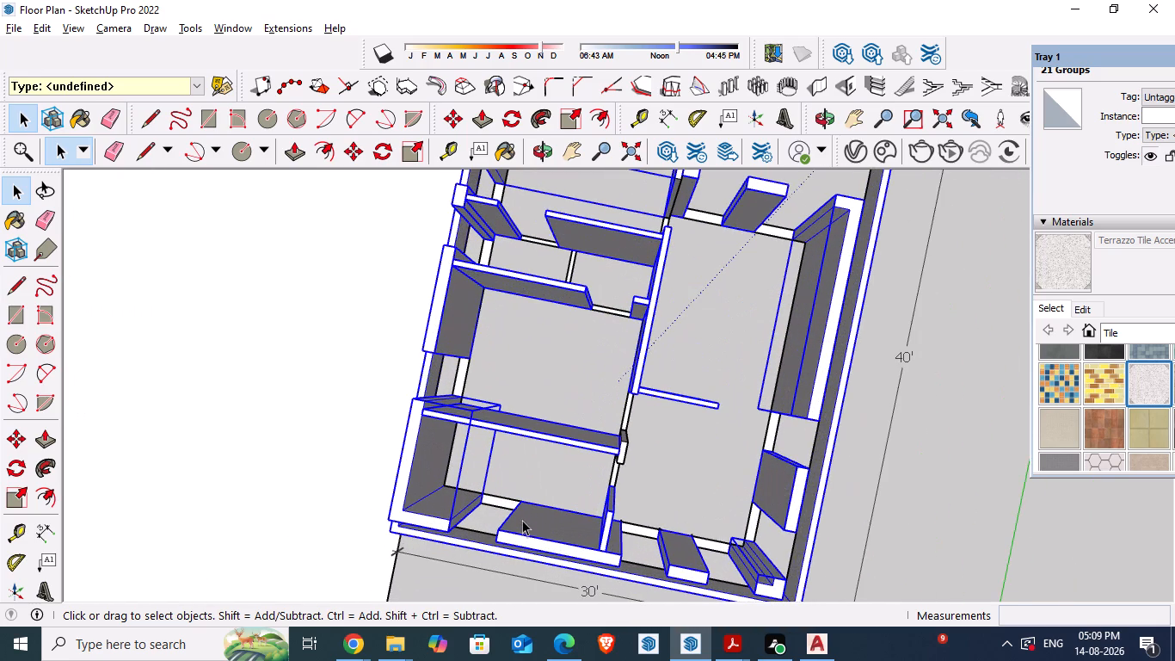
scroll(645, 490, "down", 1)
scroll(614, 457, "up", 5)
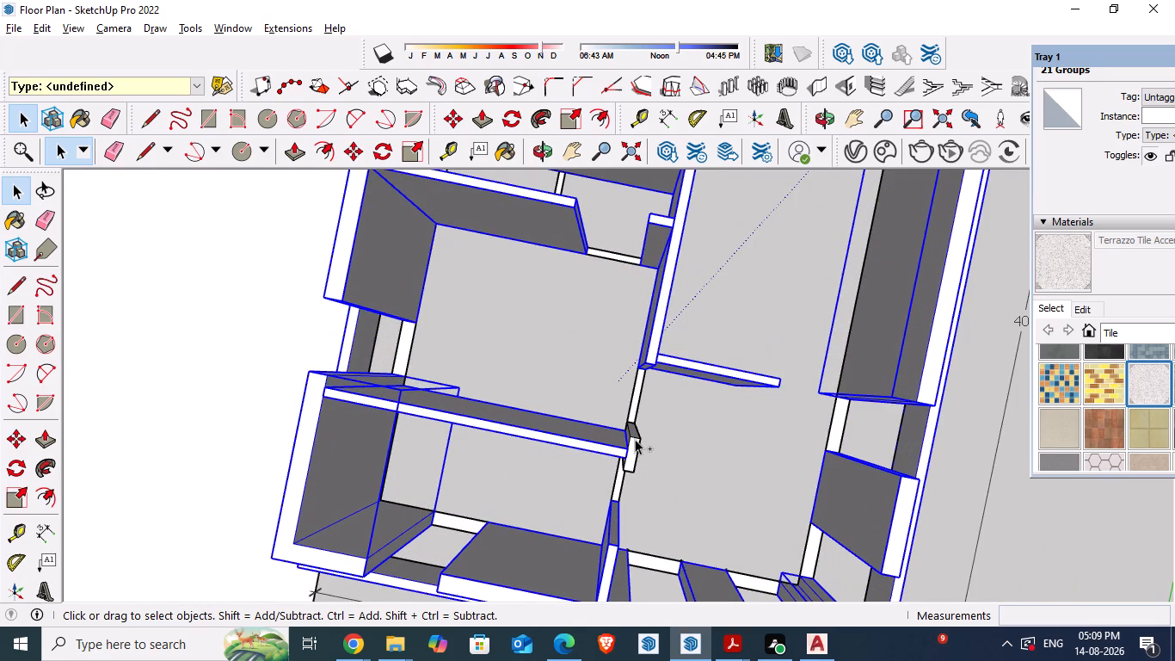
left_click(635, 439, "ctrl")
Make the selected wall groups into one component named "walls".
scroll(557, 434, "down", 7)
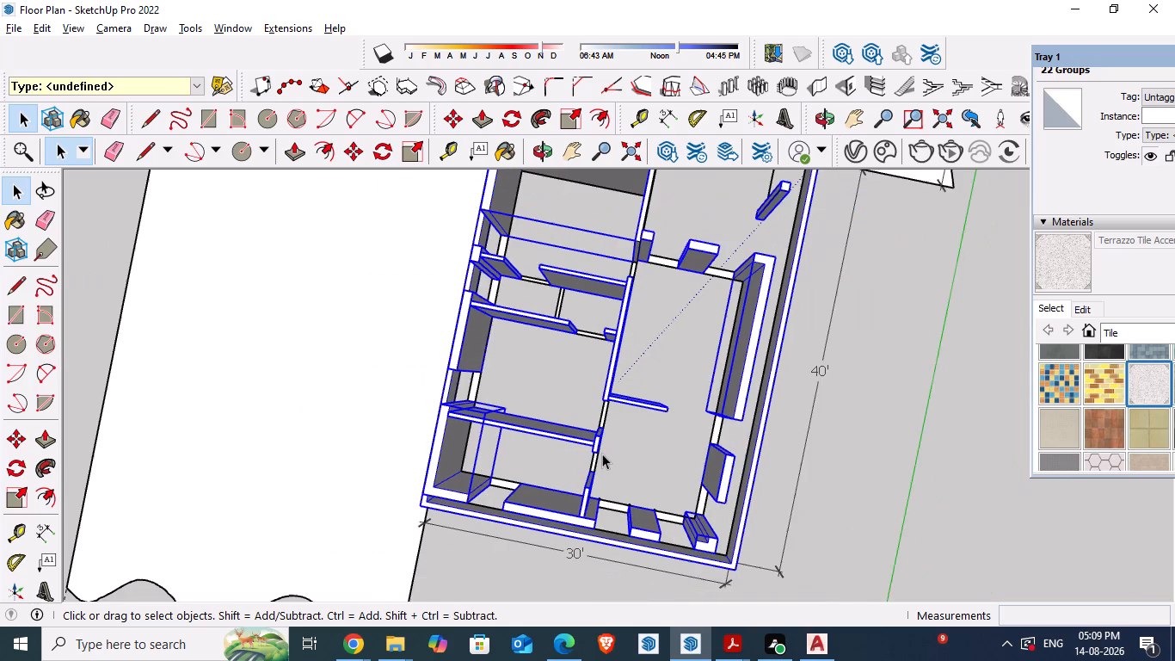
scroll(602, 454, "down", 1)
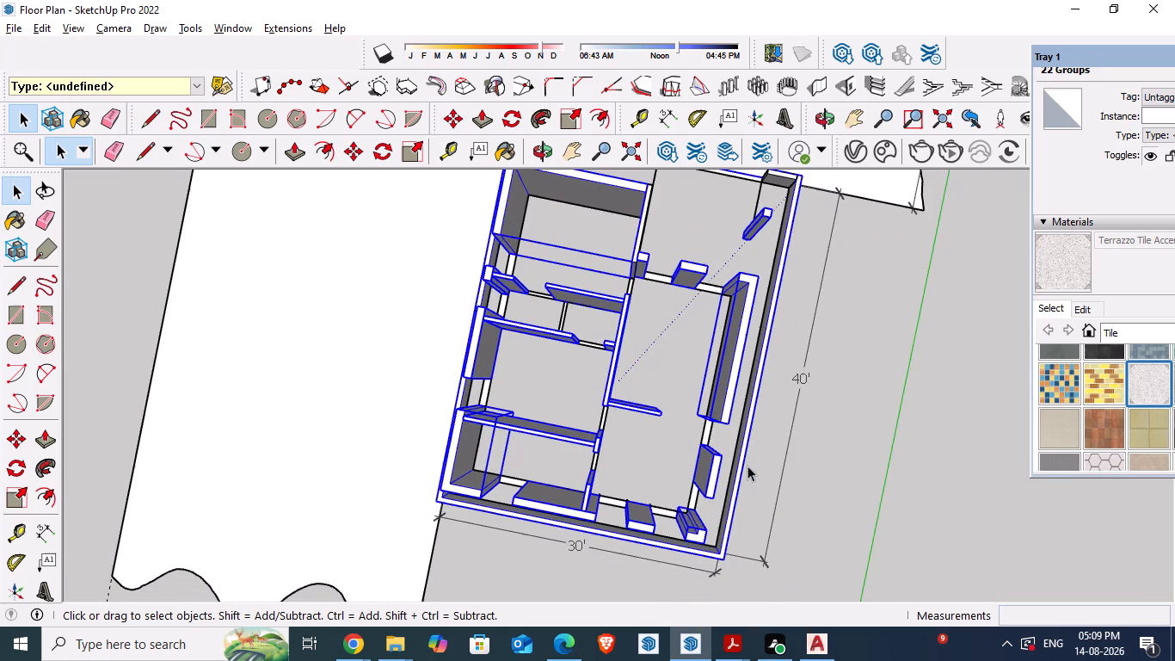
middle_click_drag(747, 466, 707, 497)
scroll(687, 494, "down", 1)
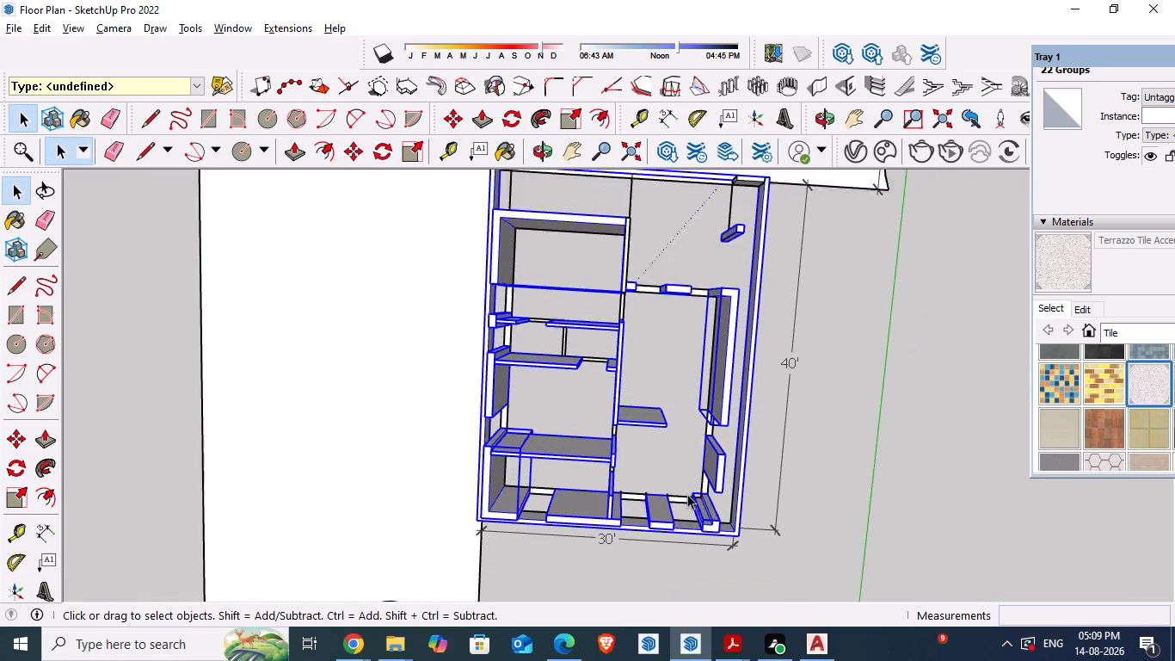
scroll(687, 494, "down", 2)
scroll(599, 287, "up", 9)
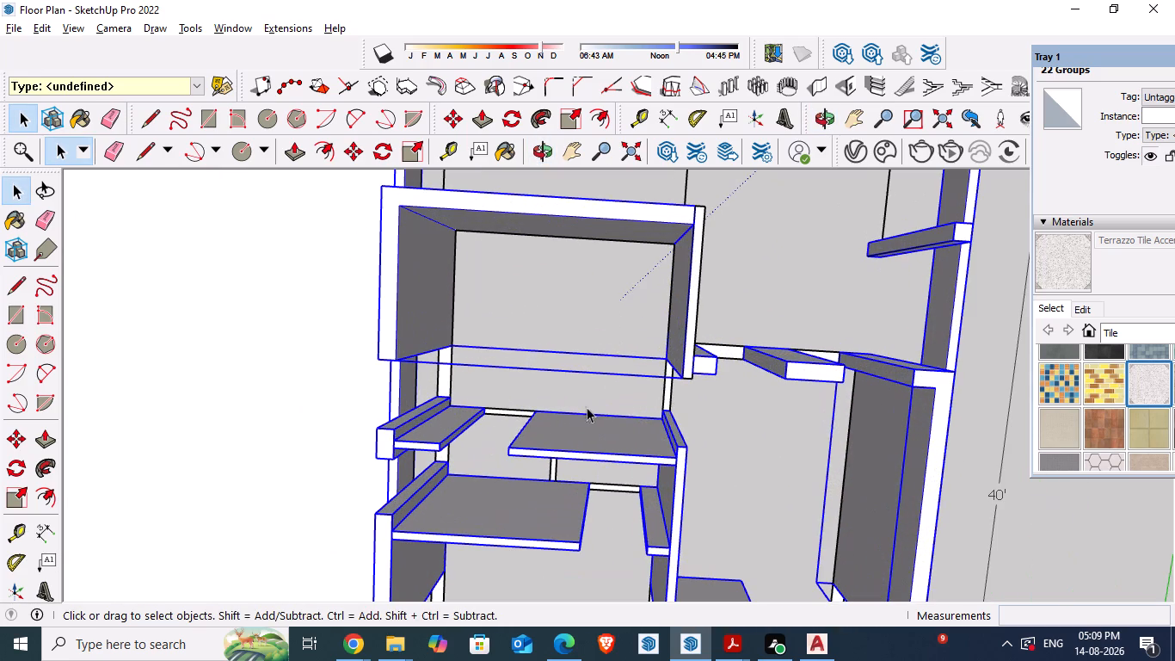
scroll(579, 426, "down", 7)
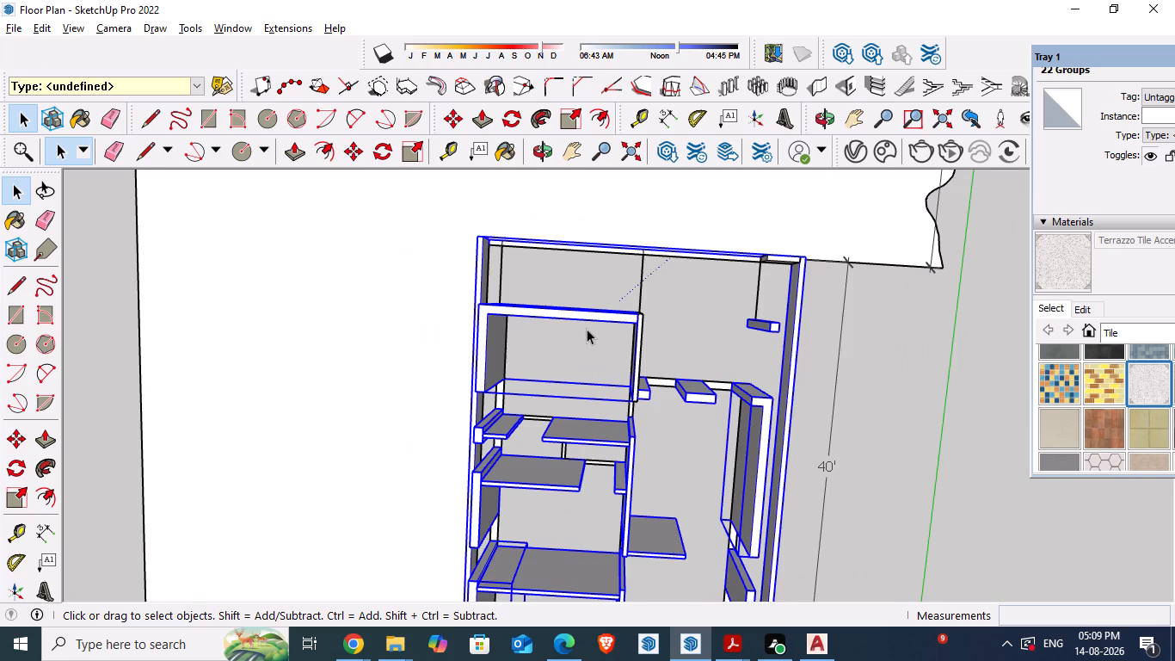
right_click(587, 329)
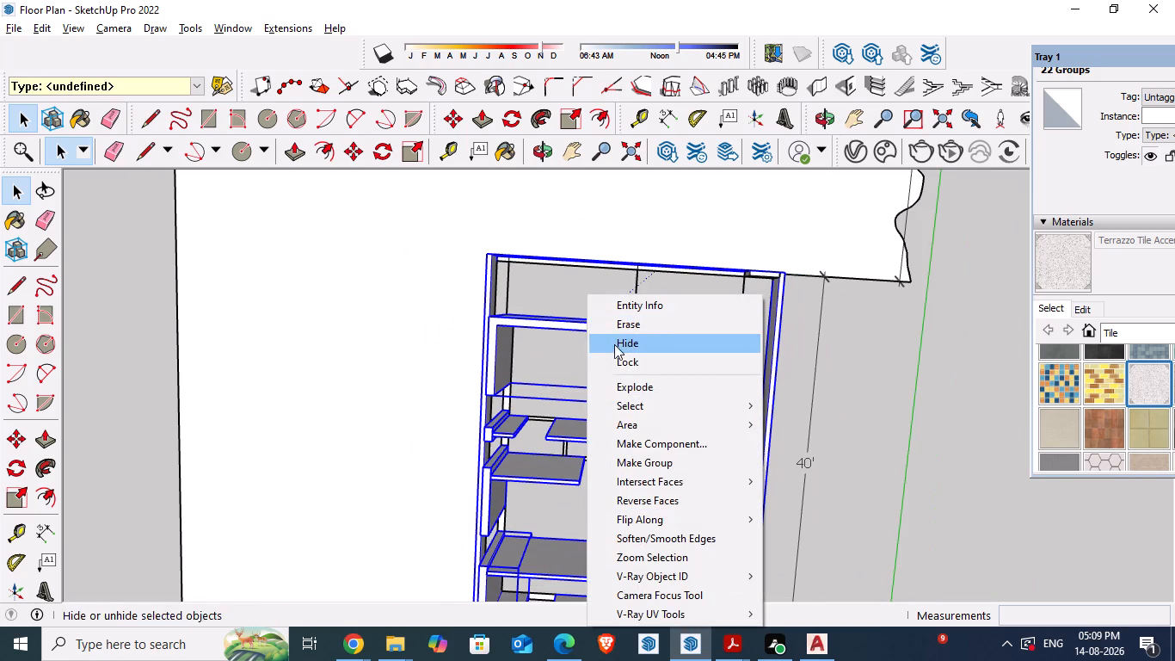
left_click(650, 440)
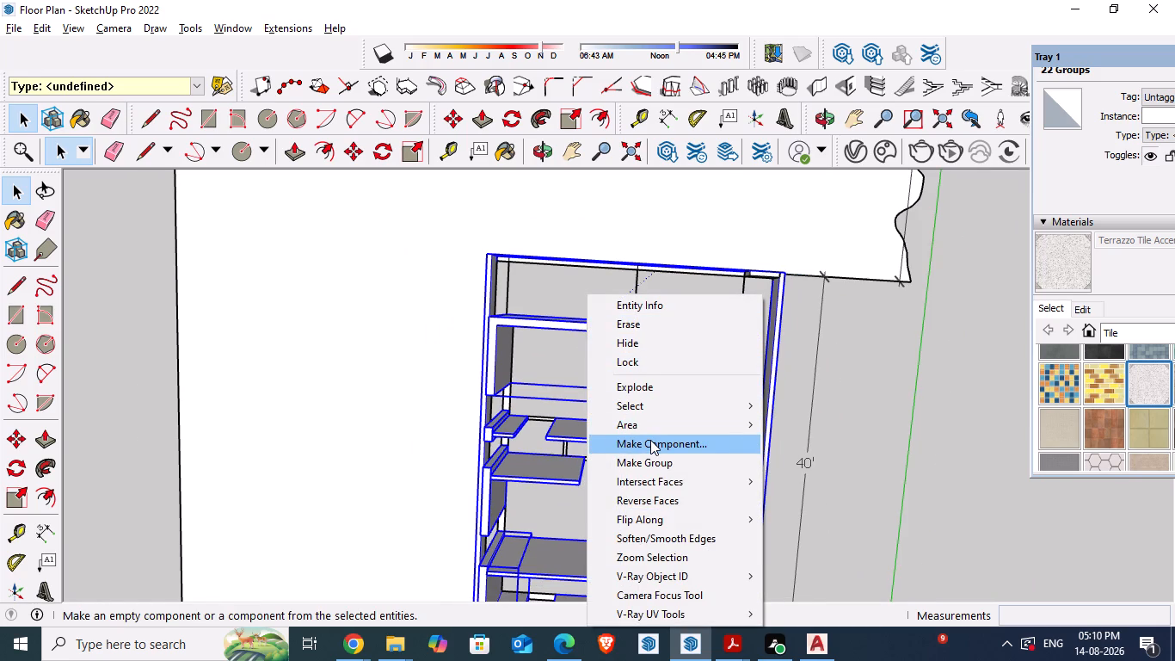
type("wall")
key("s")
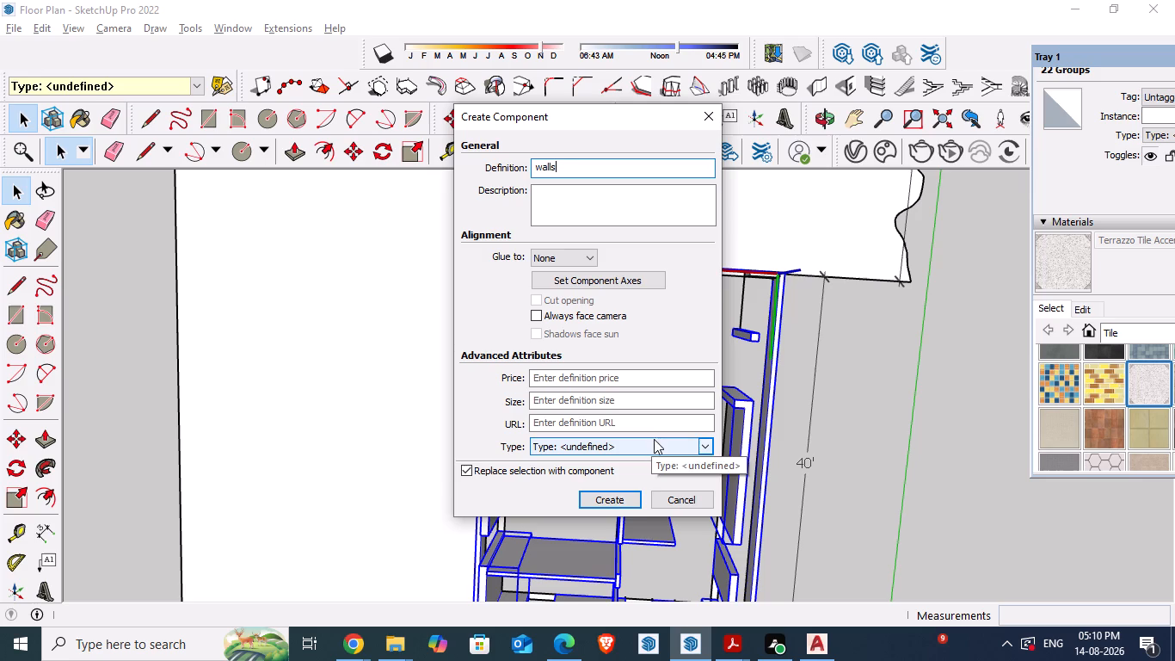
left_click(638, 505)
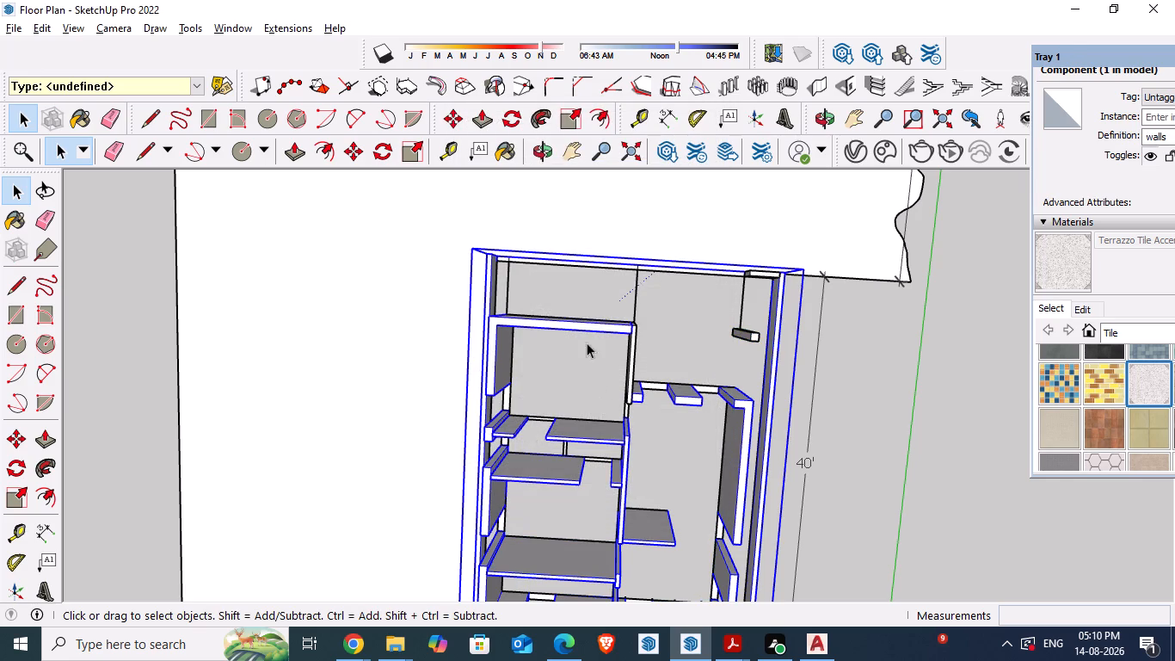
Hide the walls component.
right_click(584, 329)
left_click(627, 201)
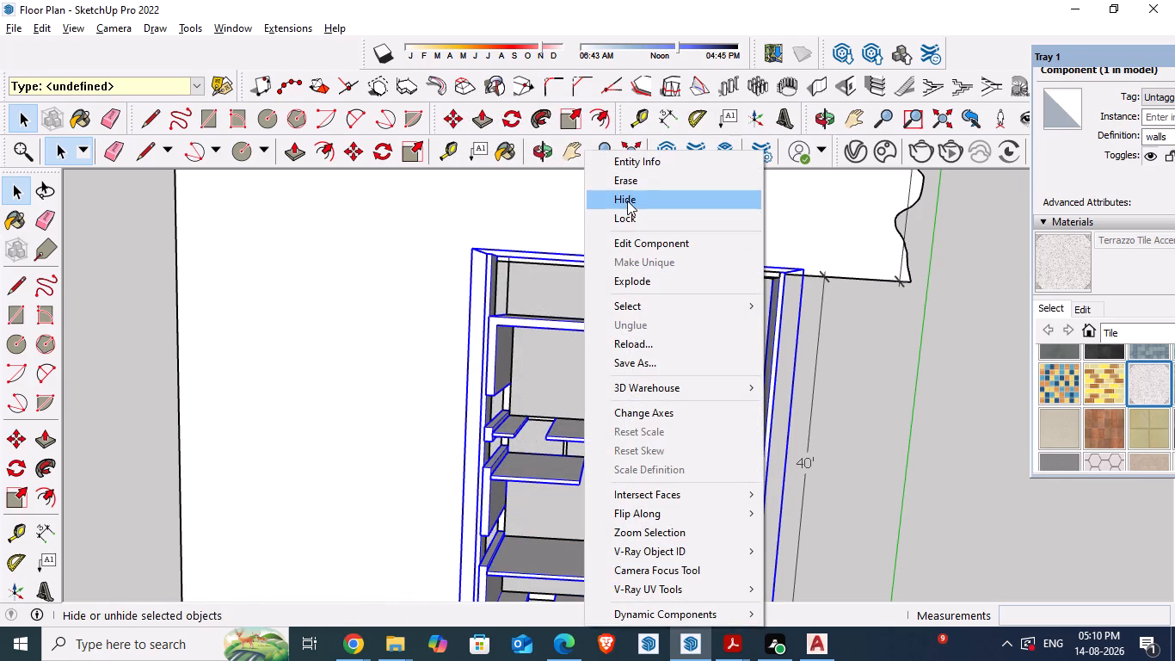
Hide the remaining wall group along the corner room's side and the small free-standing column in the parking area.
scroll(284, 393, "down", 5)
middle_click_drag(641, 448, 437, 395)
scroll(517, 443, "up", 3)
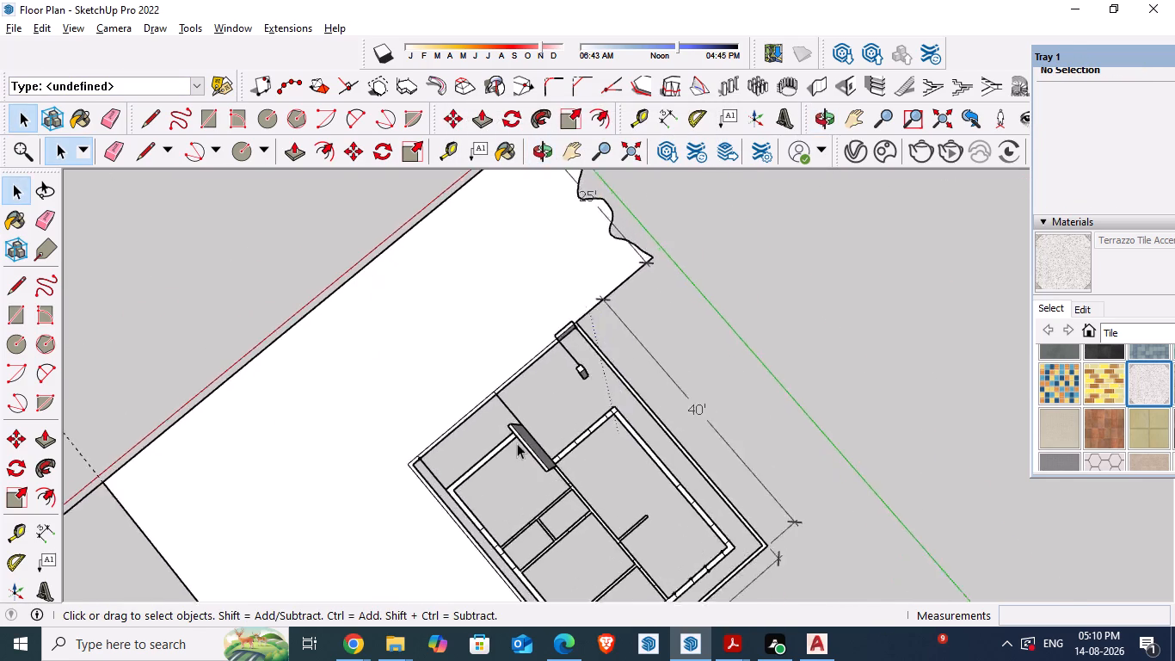
scroll(517, 443, "up", 2)
middle_click_drag(681, 460, 317, 460)
scroll(575, 407, "up", 4)
left_click(505, 433)
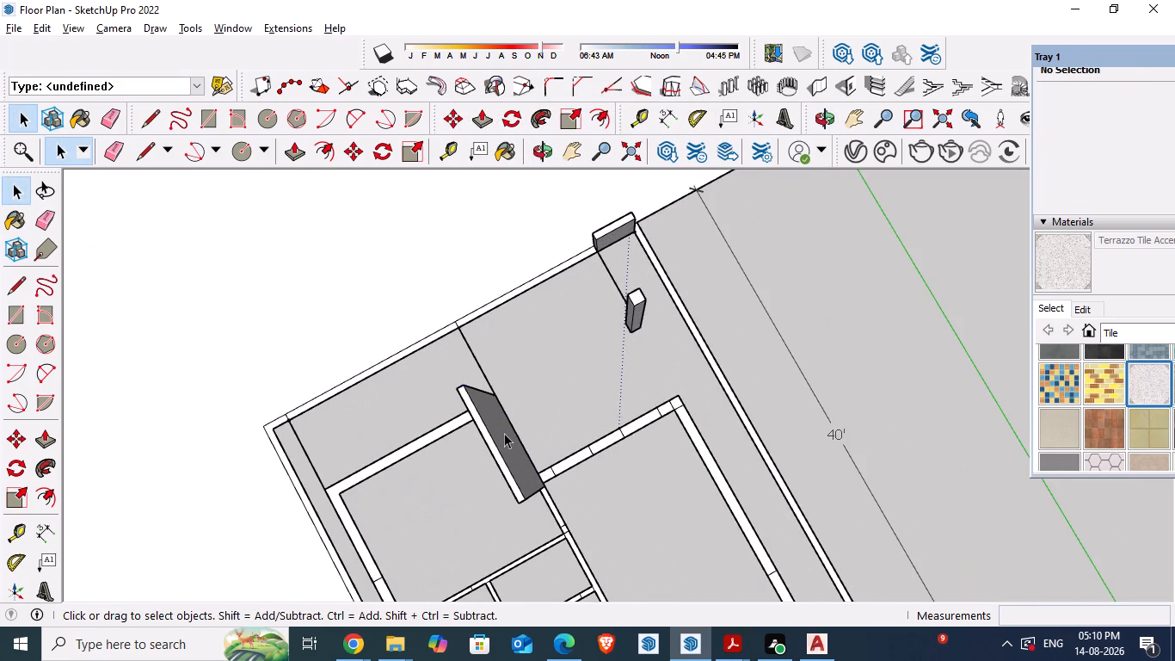
right_click(504, 433)
left_click(552, 119)
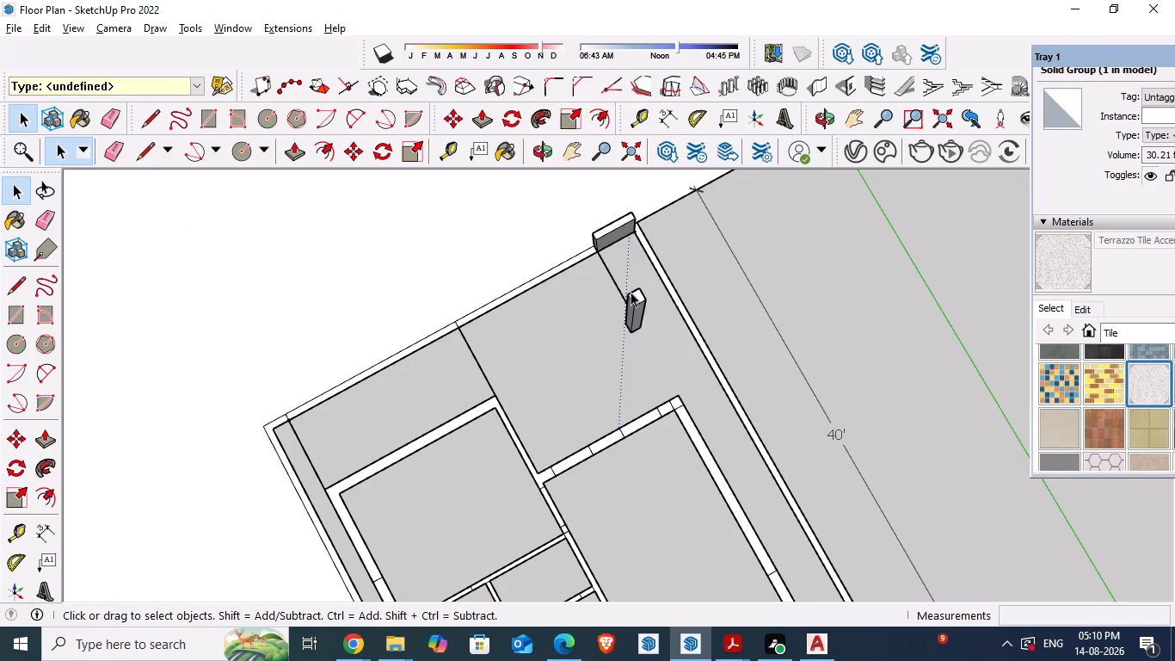
left_click(637, 299)
right_click(637, 299)
left_click(667, 315)
Examine the flat floor plan outlines around the rooms, partitions and opening marks from several sides.
scroll(449, 478, "down", 1)
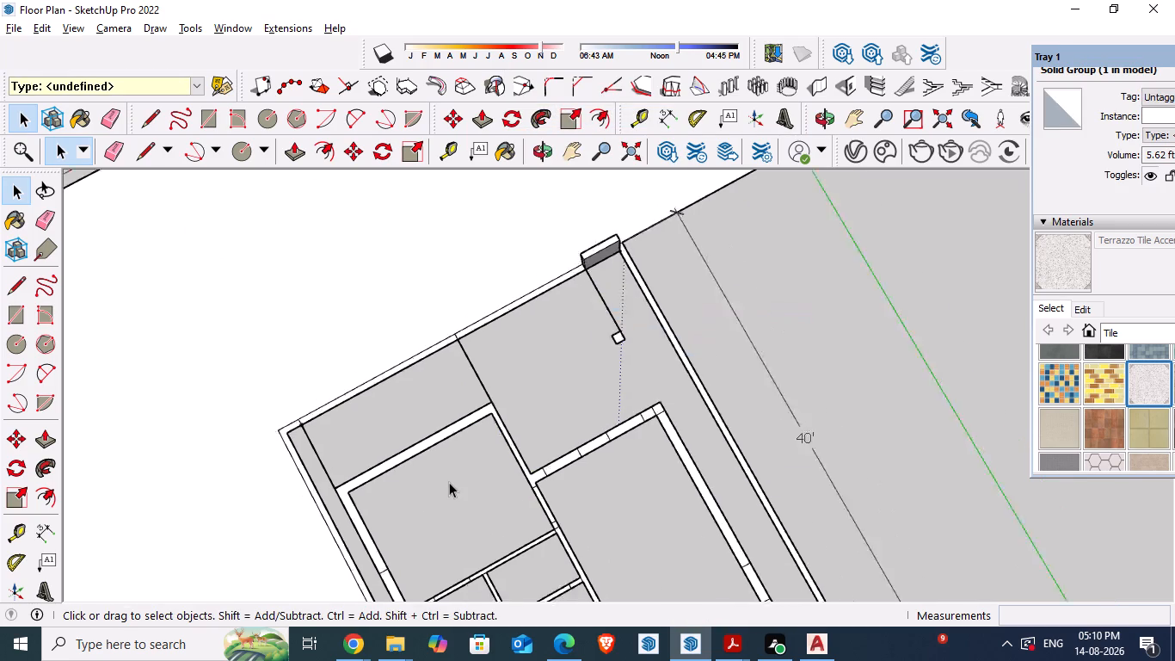
scroll(449, 482, "down", 2)
middle_click_drag(373, 538, 805, 404)
scroll(763, 424, "up", 5)
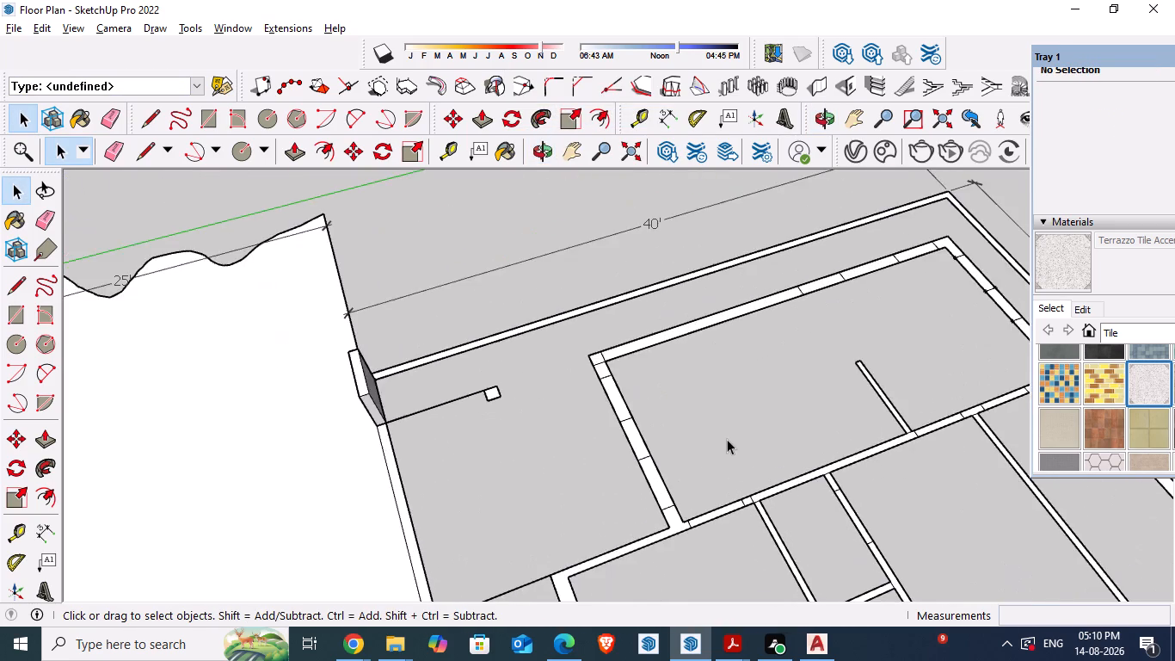
scroll(709, 443, "down", 4)
scroll(480, 476, "down", 5)
middle_click_drag(480, 476, 730, 471)
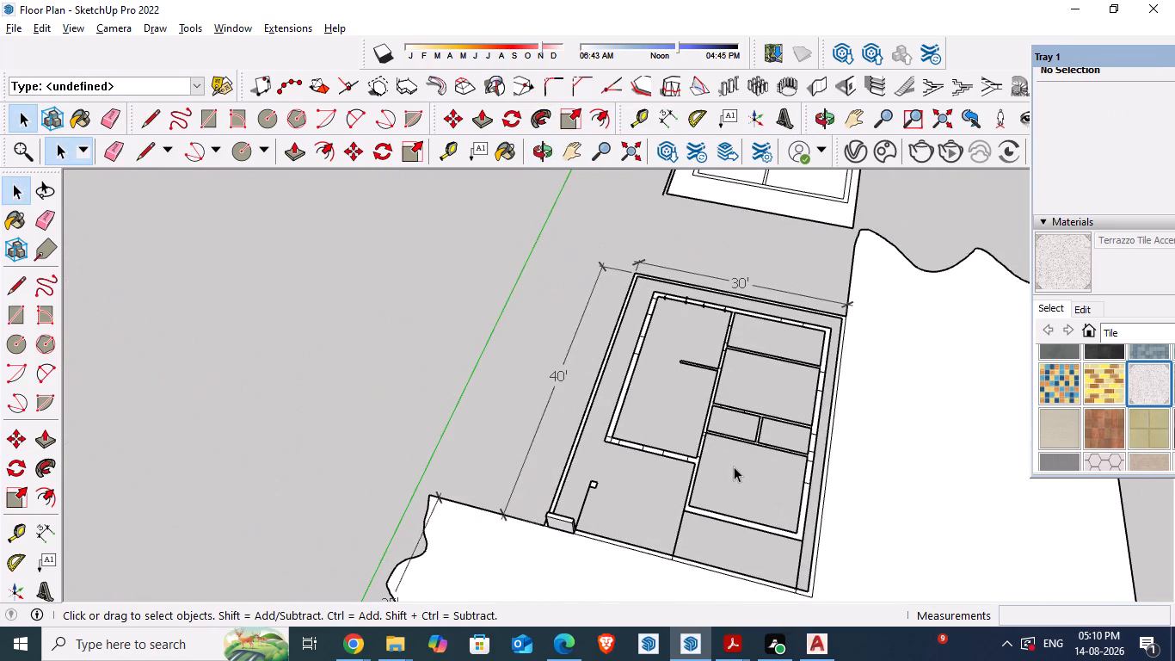
scroll(694, 429, "up", 8)
middle_click_drag(661, 430, 465, 503)
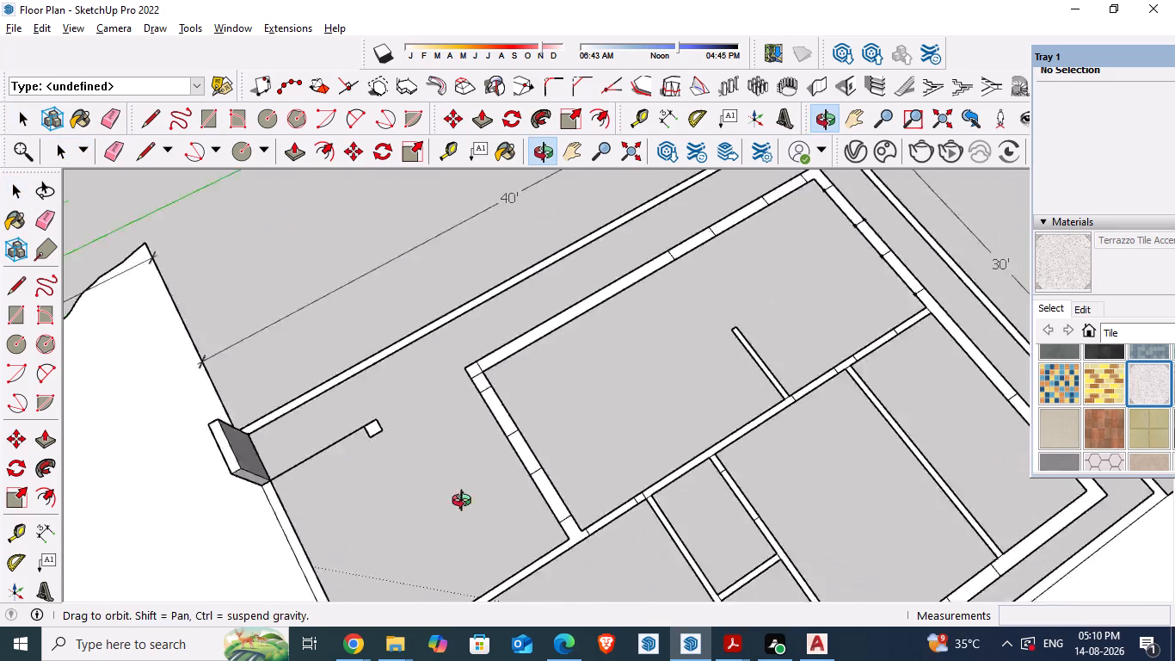
middle_click_drag(465, 503, 354, 509)
scroll(335, 492, "down", 9)
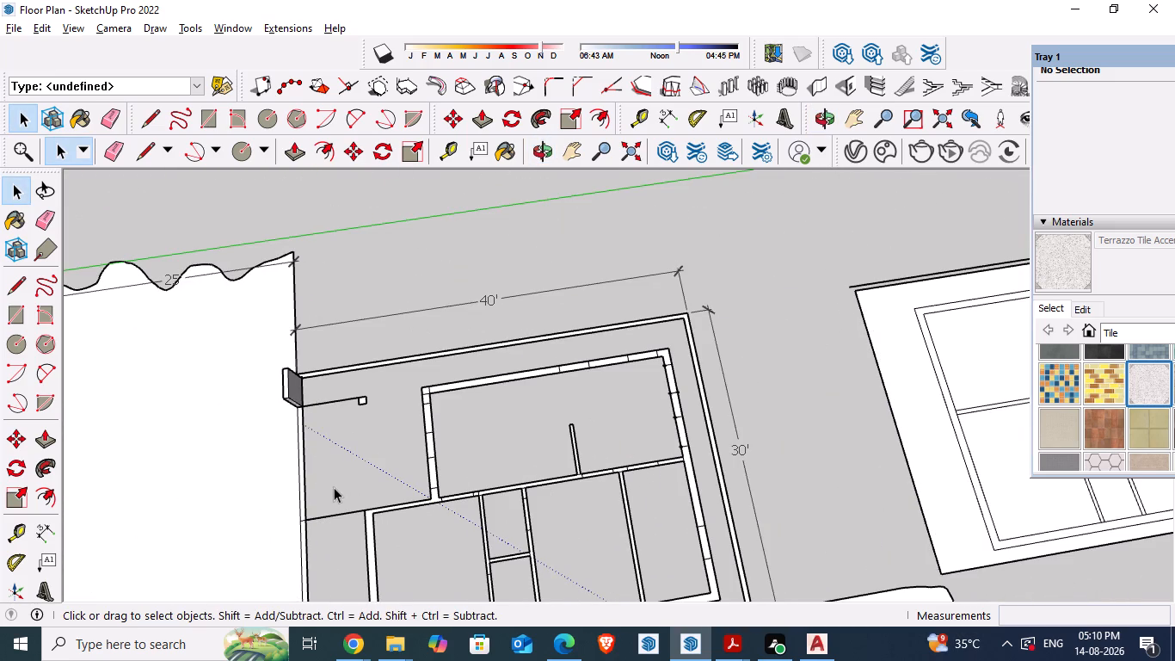
scroll(483, 379, "down", 3)
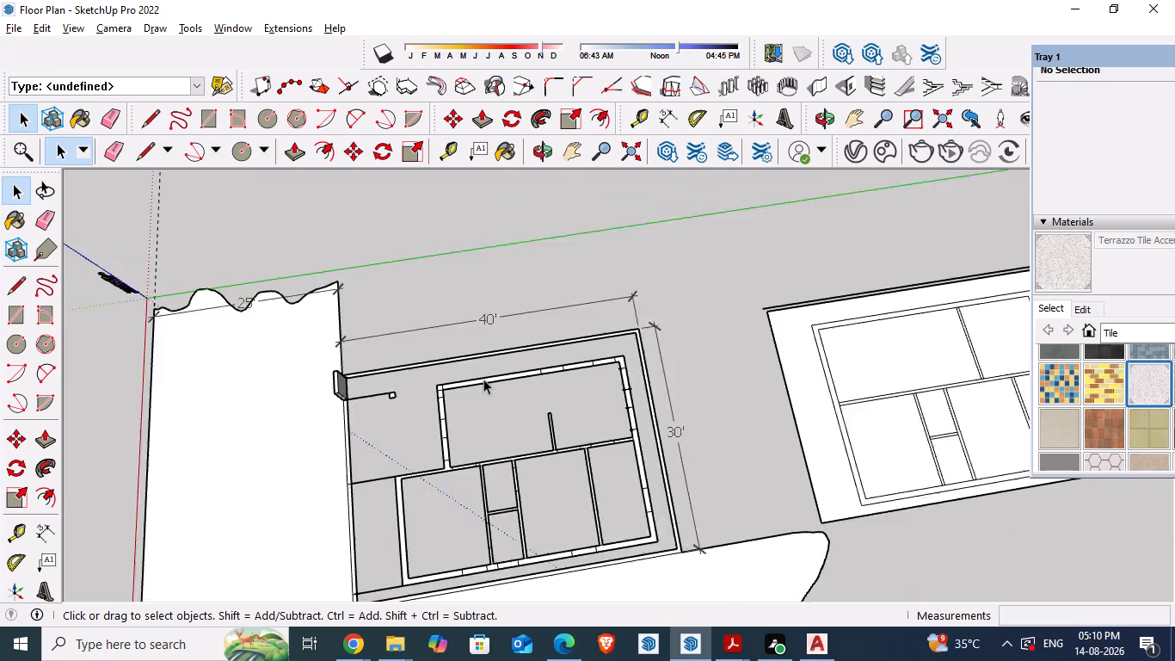
scroll(483, 379, "down", 4)
scroll(487, 497, "up", 16)
scroll(502, 460, "down", 1)
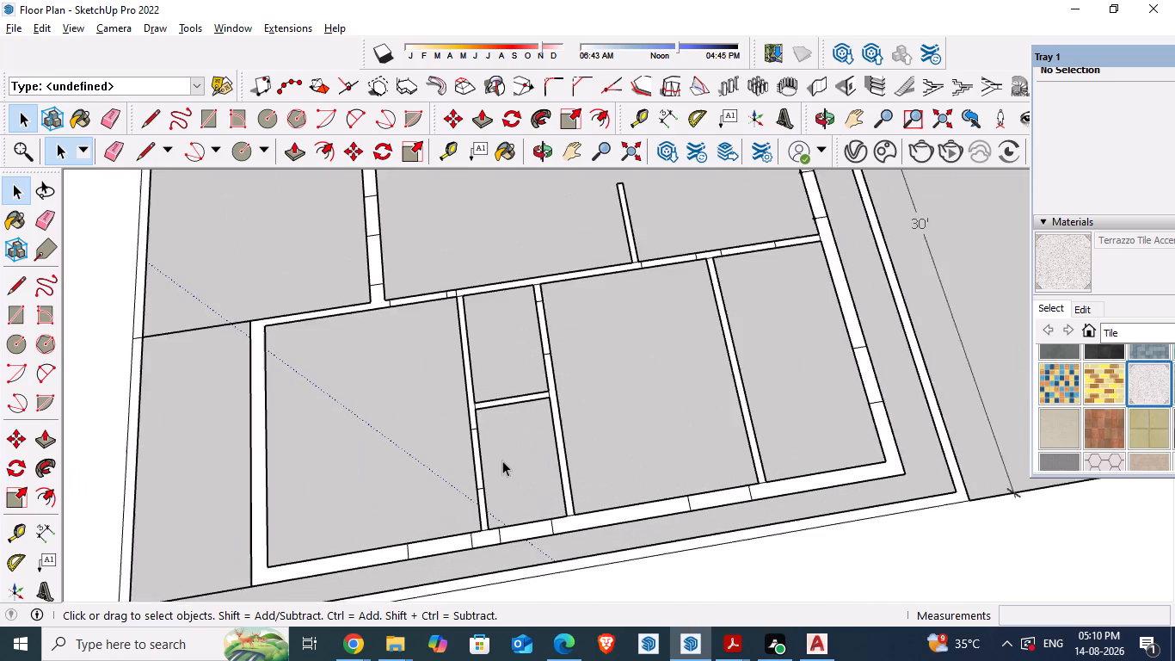
scroll(502, 459, "up", 5)
scroll(502, 456, "down", 1)
middle_click_drag(662, 415, 249, 396)
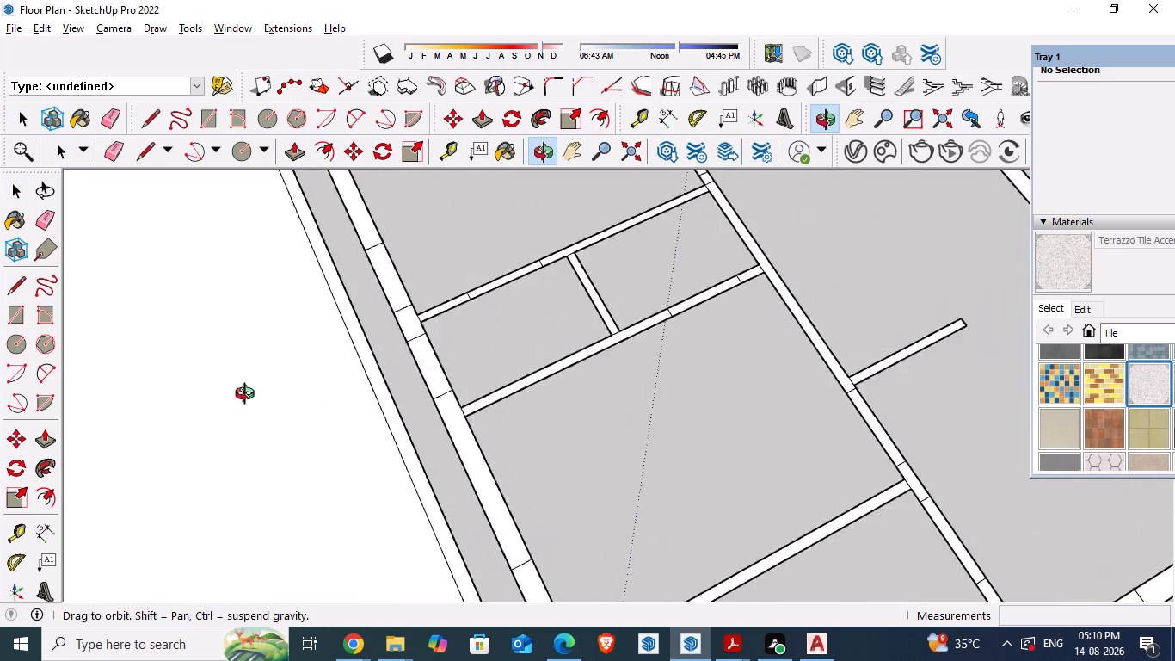
middle_click_drag(249, 396, 183, 386)
middle_click_drag(755, 454, 676, 416)
scroll(678, 429, "up", 1)
scroll(695, 397, "down", 1)
scroll(735, 341, "up", 3)
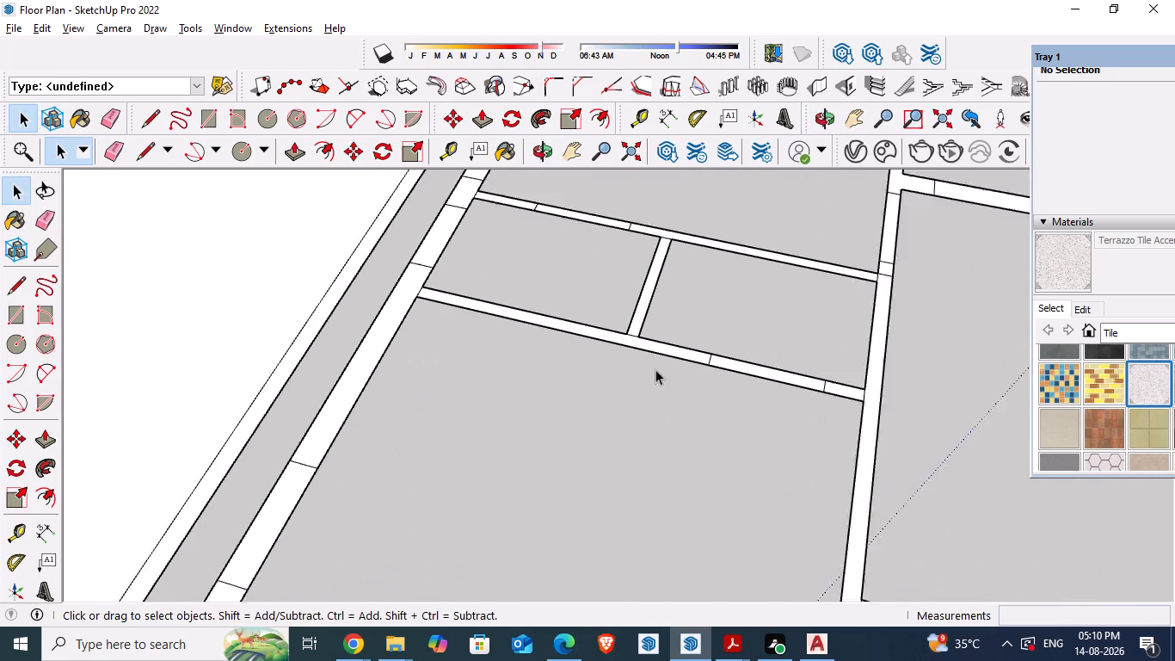
scroll(655, 369, "up", 4)
scroll(661, 375, "down", 1)
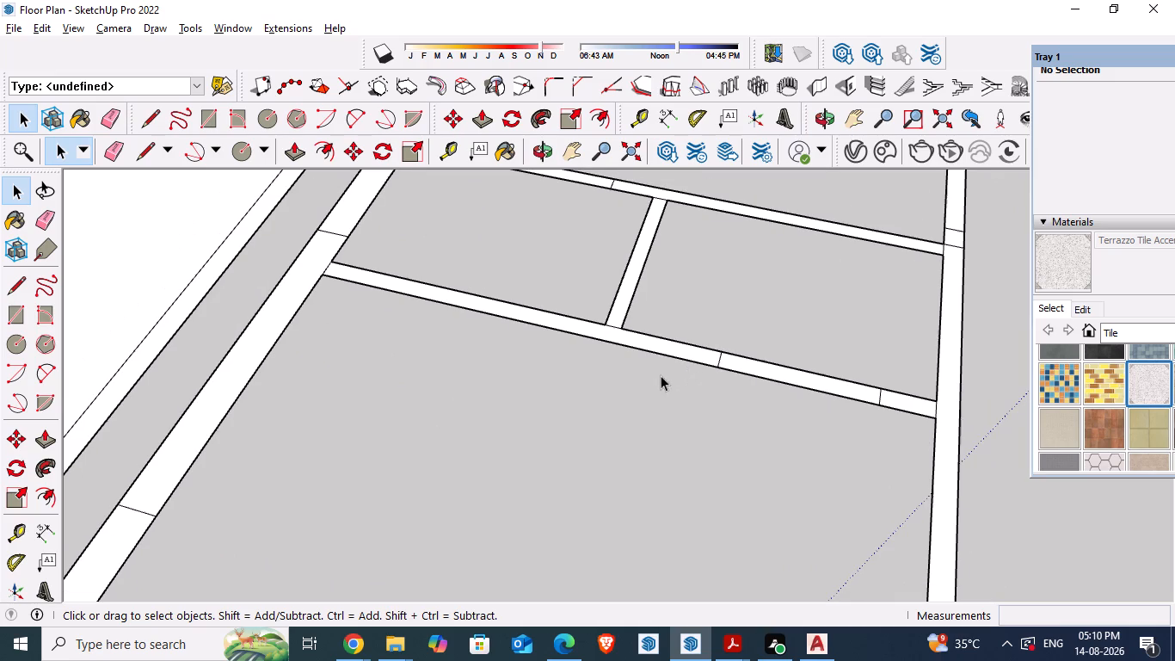
Set the vertical wall's thickness to 3' in the Build Wall tool and start building.
left_click(814, 87)
left_click_drag(288, 331, 205, 320)
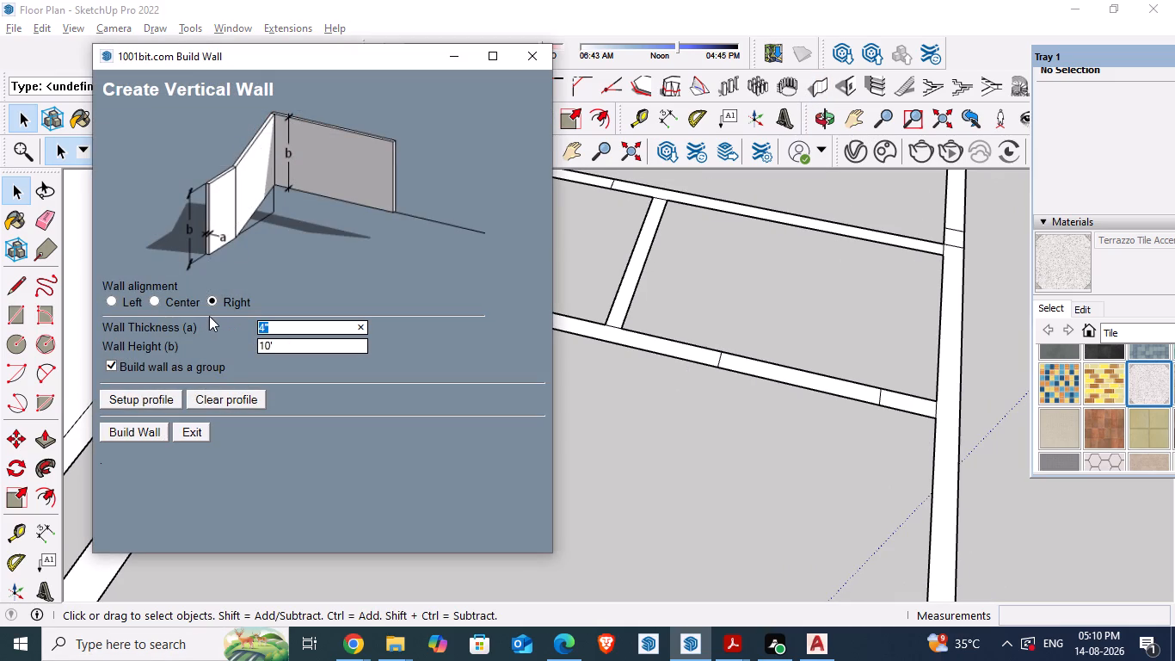
key("3")
key("apostrophe")
left_click(140, 439)
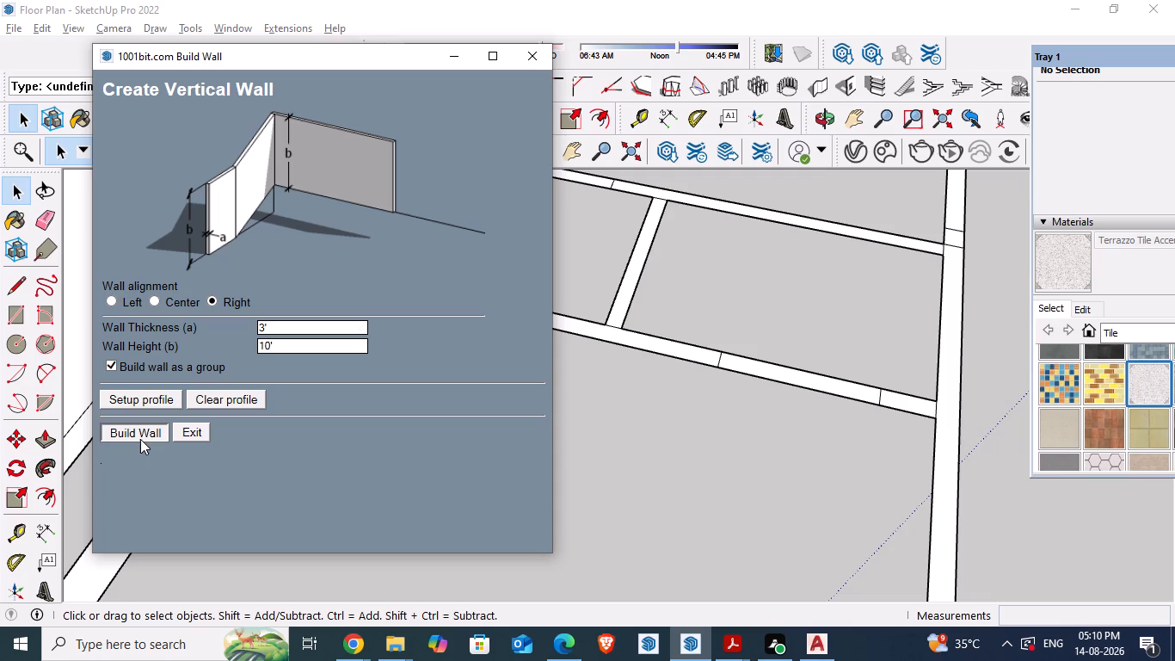
Look over the plan outlines and check the window and door positions in the floor plan PDF in Acrobat.
scroll(395, 427, "down", 18)
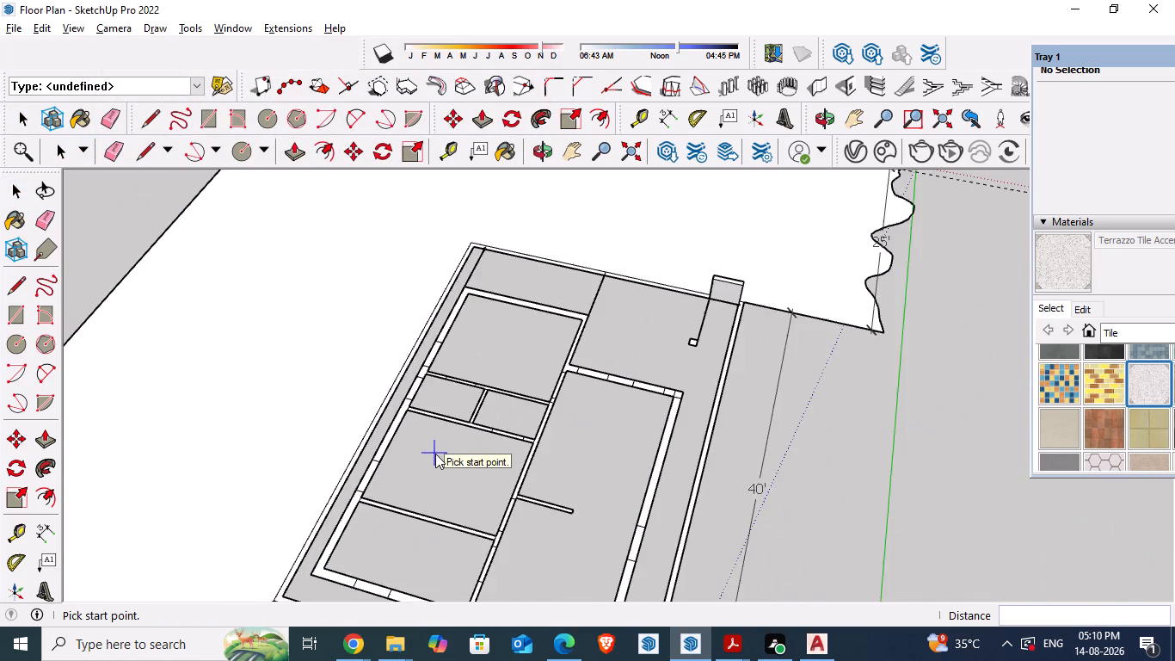
scroll(435, 454, "down", 2)
middle_click_drag(686, 466, 182, 465)
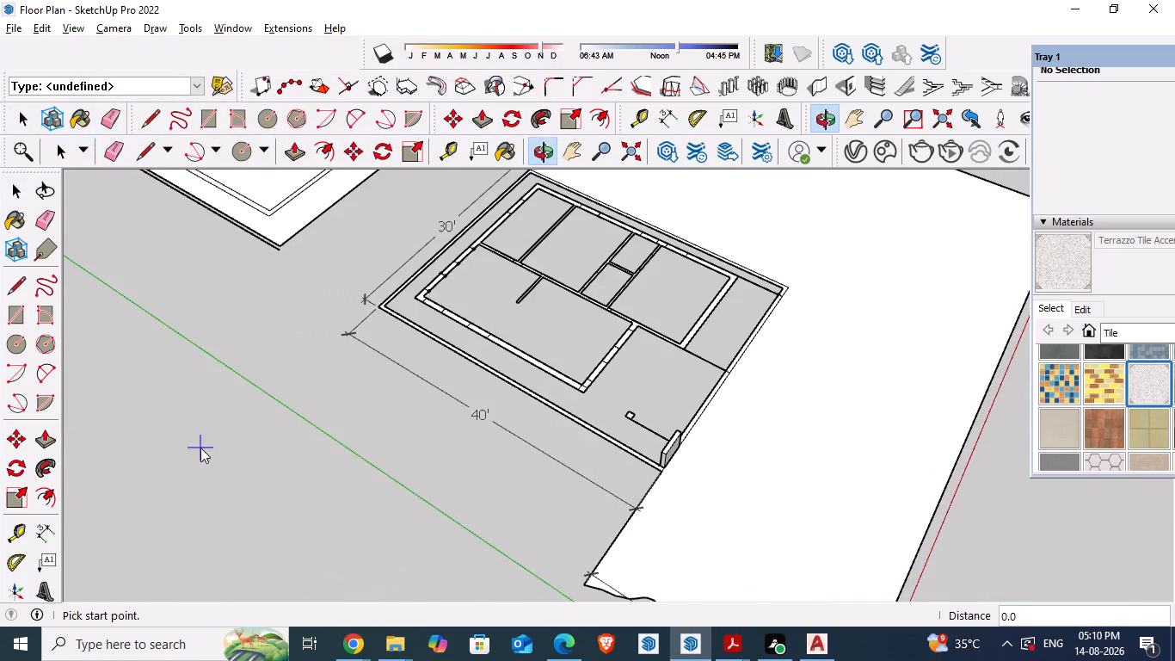
middle_click_drag(816, 450, 458, 553)
scroll(668, 470, "up", 3)
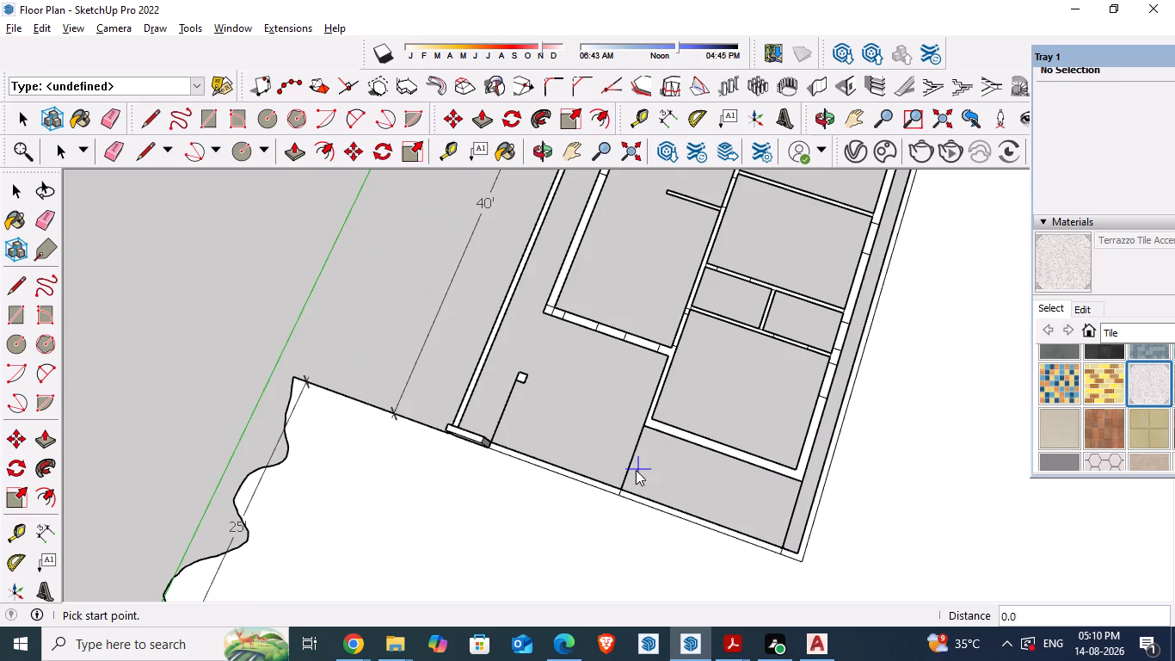
middle_click_drag(636, 470, 699, 498)
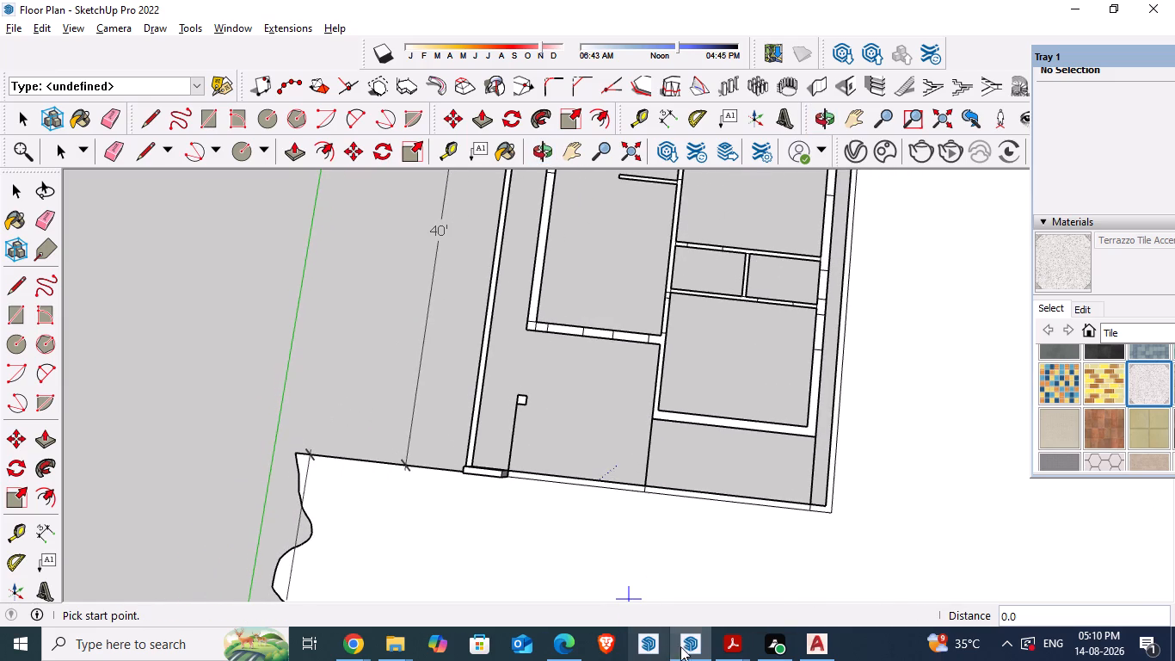
left_click(726, 646)
left_click(669, 564)
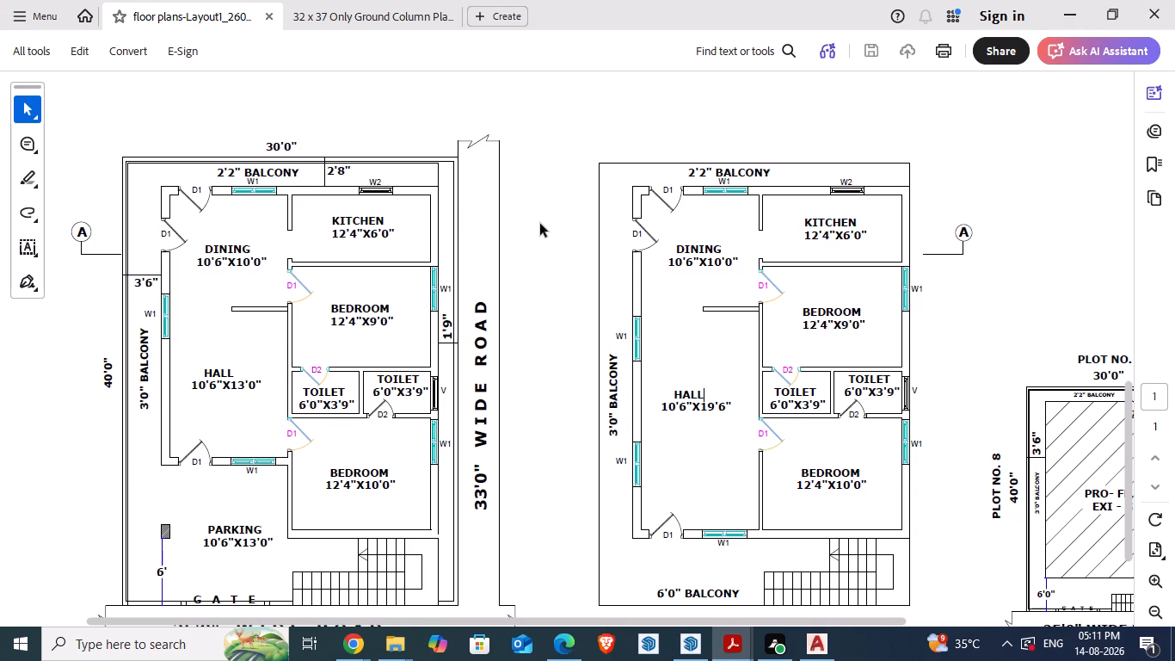
key("alt+Tab")
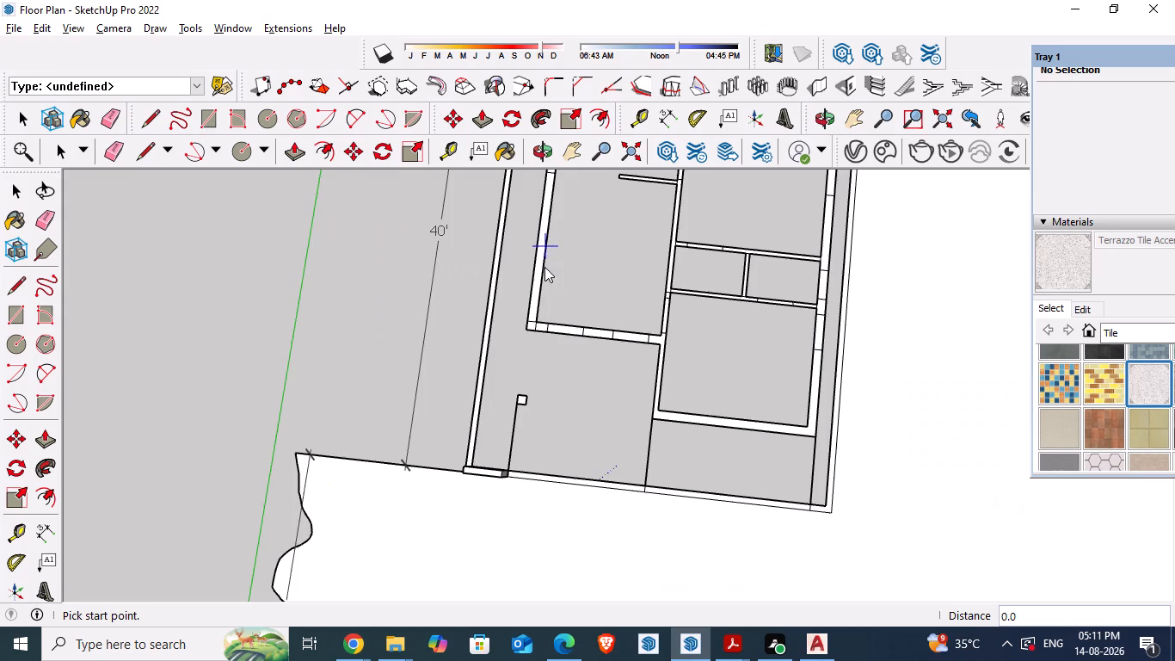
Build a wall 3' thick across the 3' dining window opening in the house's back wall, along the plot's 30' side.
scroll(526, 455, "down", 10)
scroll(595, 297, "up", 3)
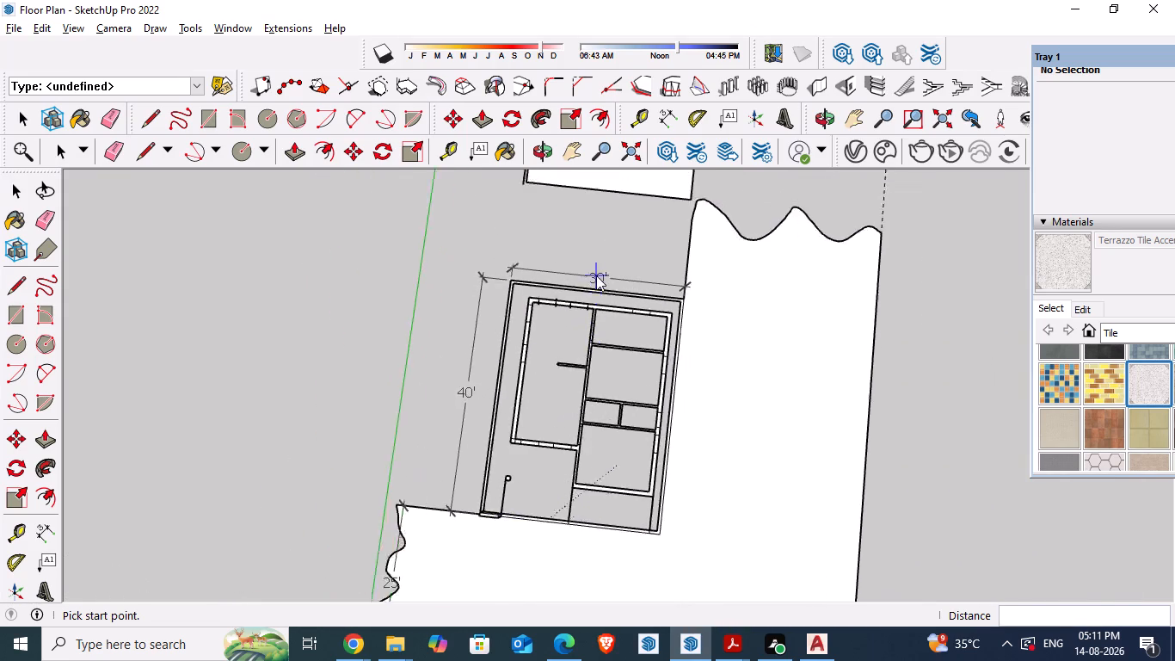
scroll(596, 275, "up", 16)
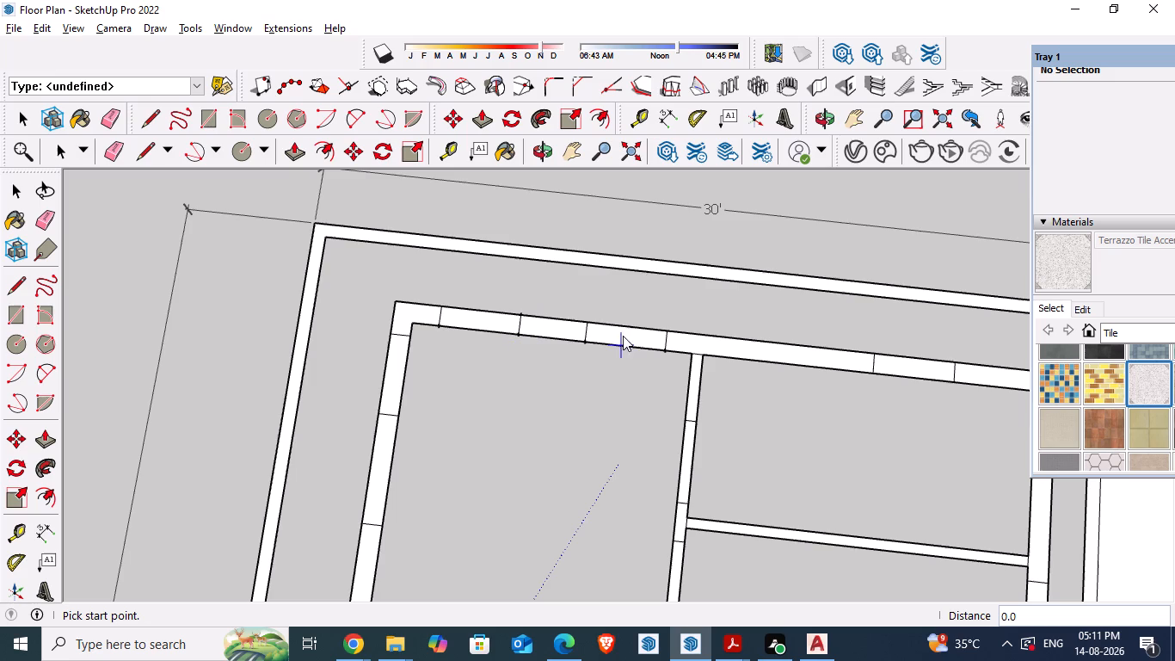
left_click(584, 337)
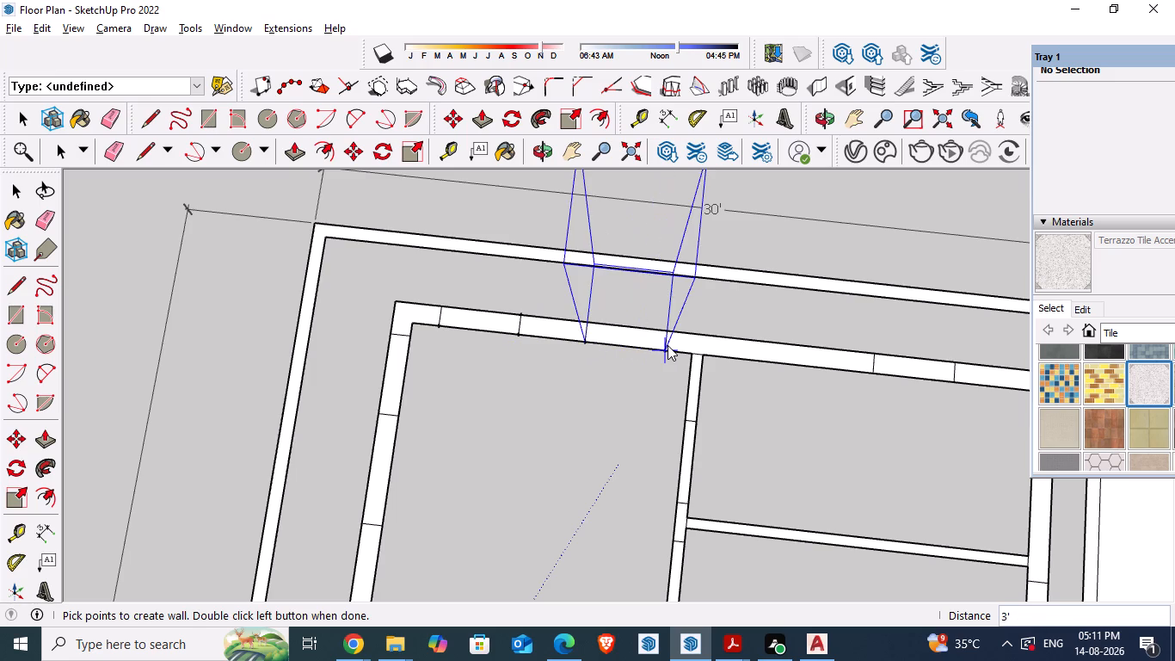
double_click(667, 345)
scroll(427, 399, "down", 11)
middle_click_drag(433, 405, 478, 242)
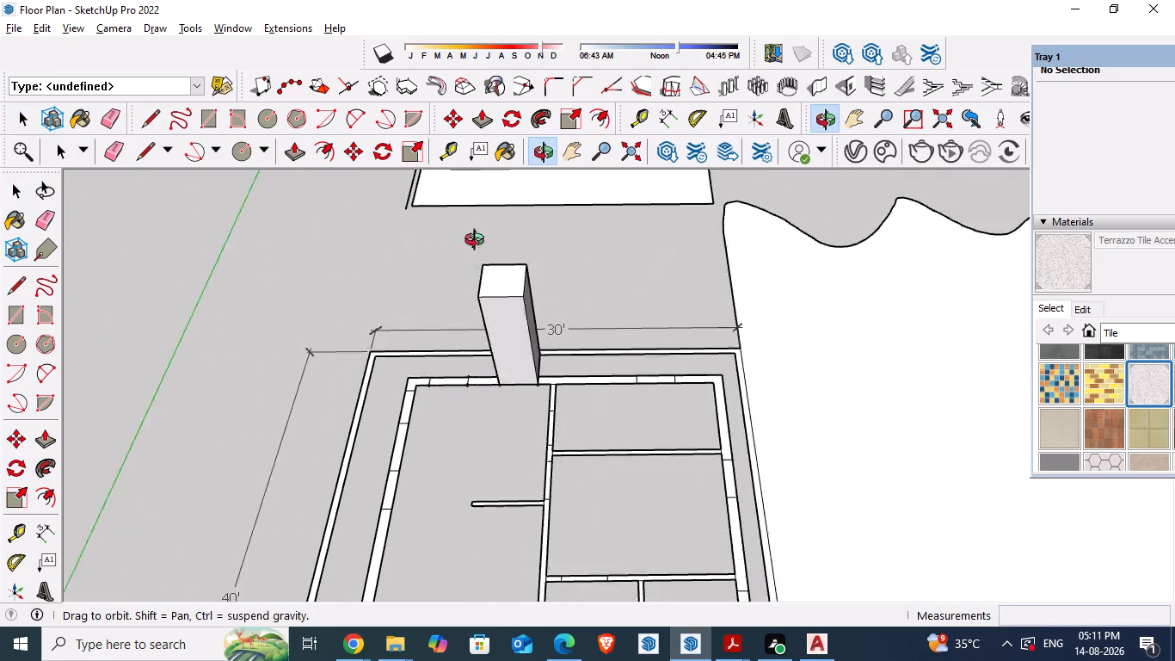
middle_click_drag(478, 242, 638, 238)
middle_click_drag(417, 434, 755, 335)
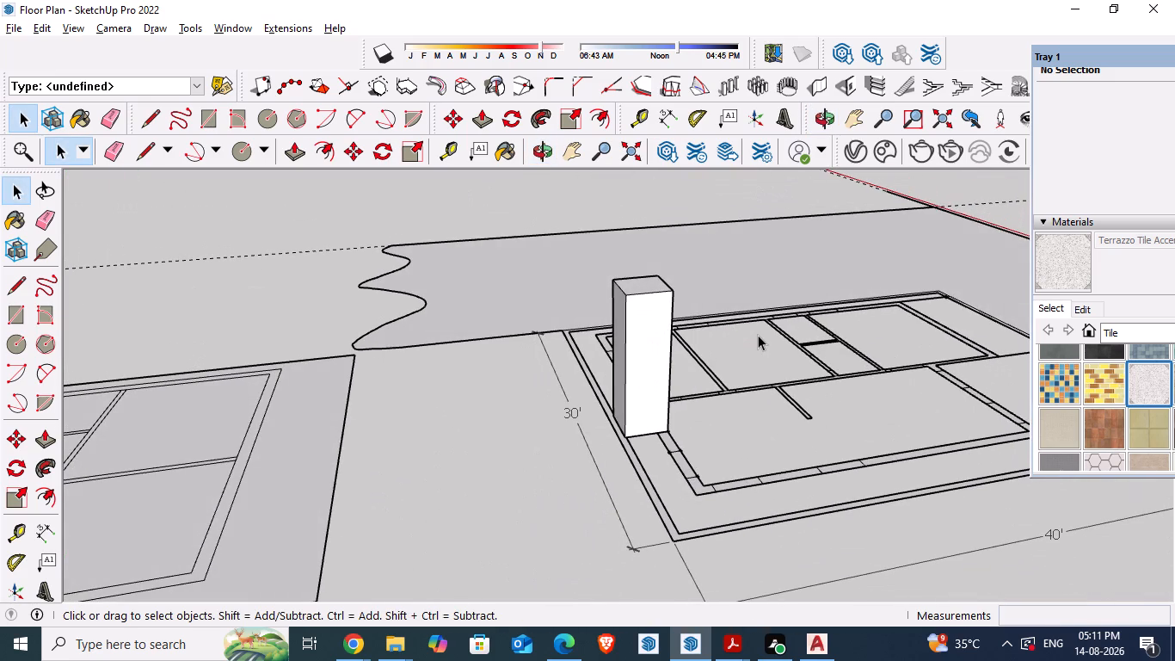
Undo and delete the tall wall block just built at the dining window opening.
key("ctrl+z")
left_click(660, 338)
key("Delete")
Build a vertical wall piece 9" thick, 3' high and 3' long across the kitchen's W2 window opening in the back wall.
scroll(650, 412, "up", 4)
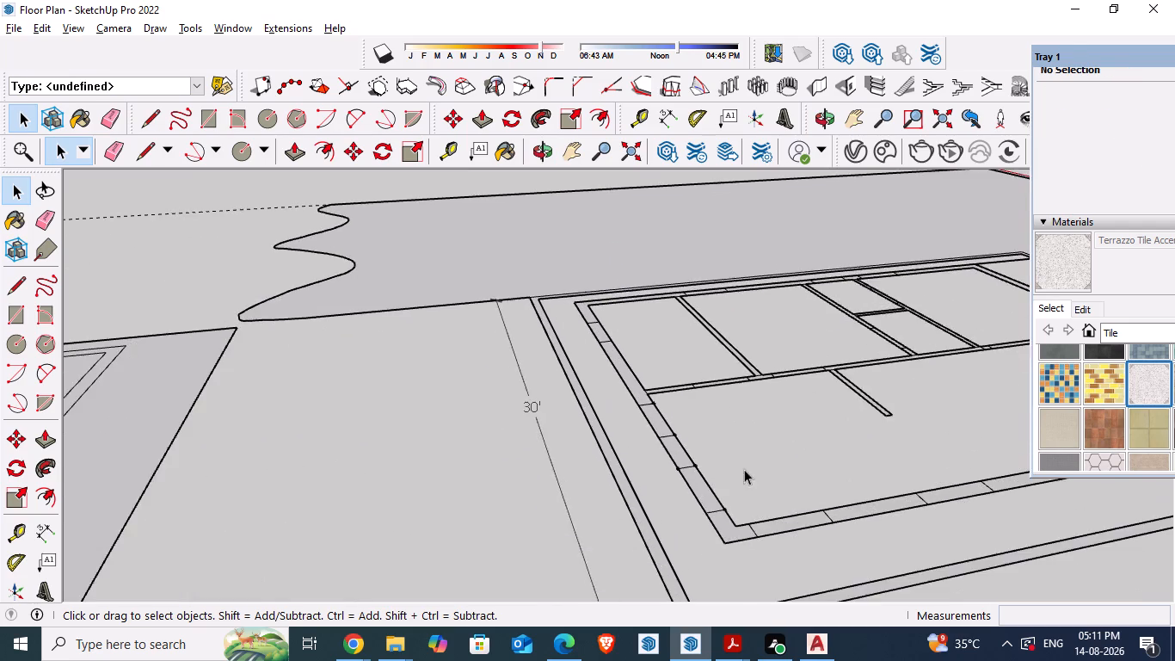
middle_click_drag(734, 484, 296, 474)
scroll(325, 414, "down", 3)
middle_click_drag(481, 392, 440, 508)
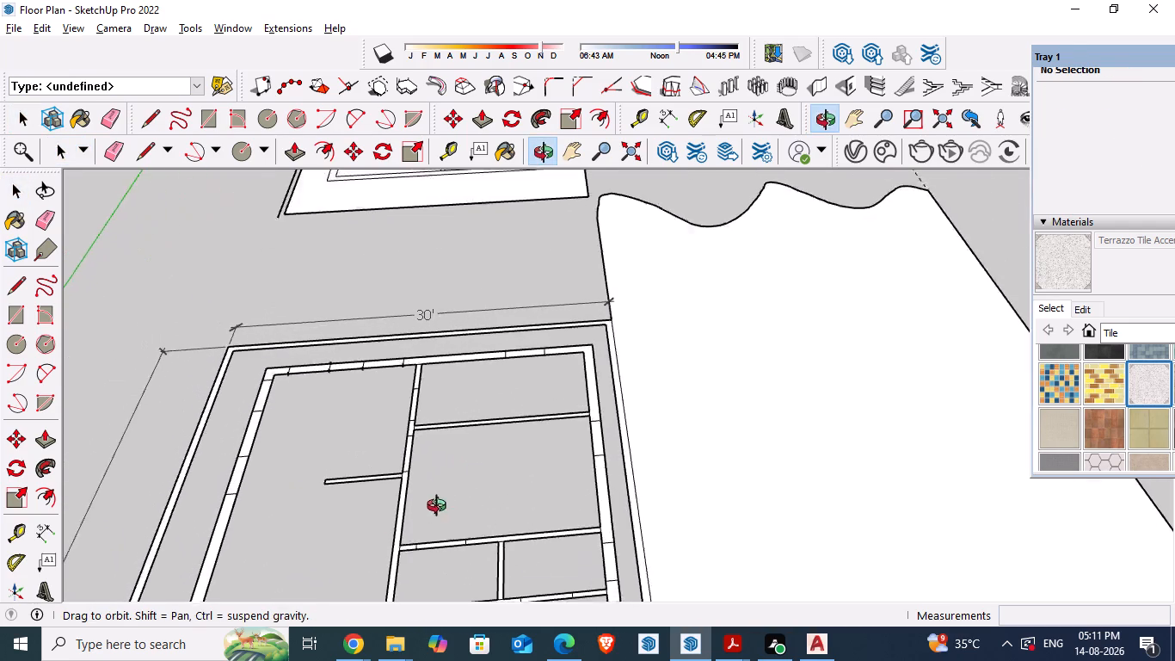
middle_click_drag(440, 508, 432, 523)
key("alt+Tab")
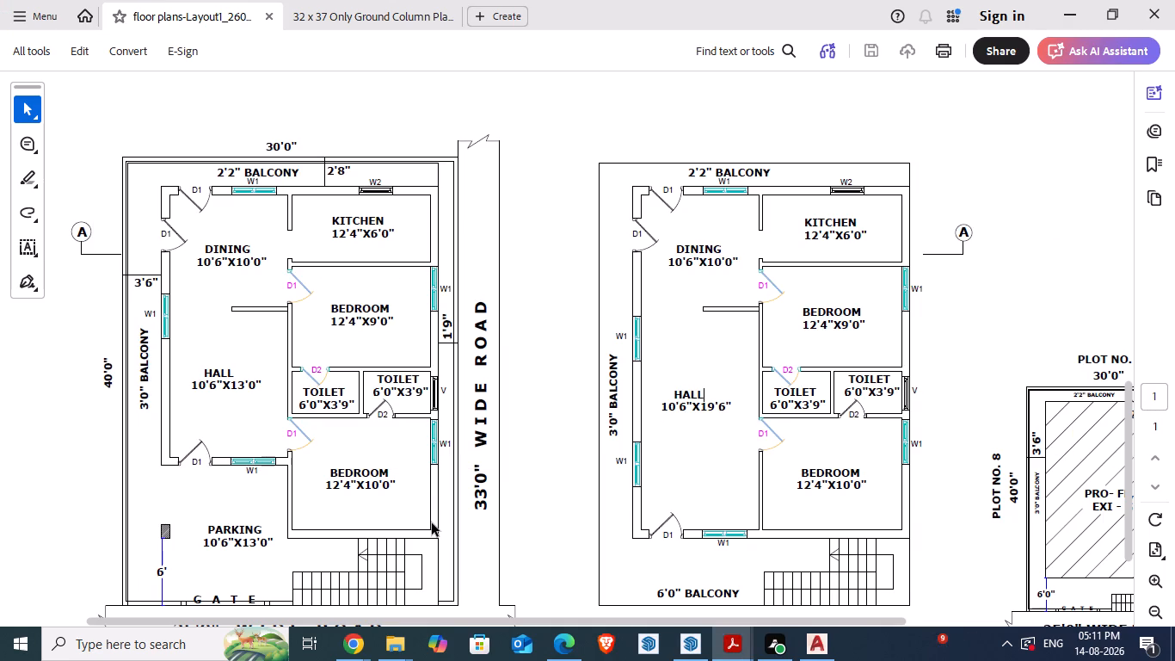
key("alt+Tab")
scroll(455, 324, "up", 3)
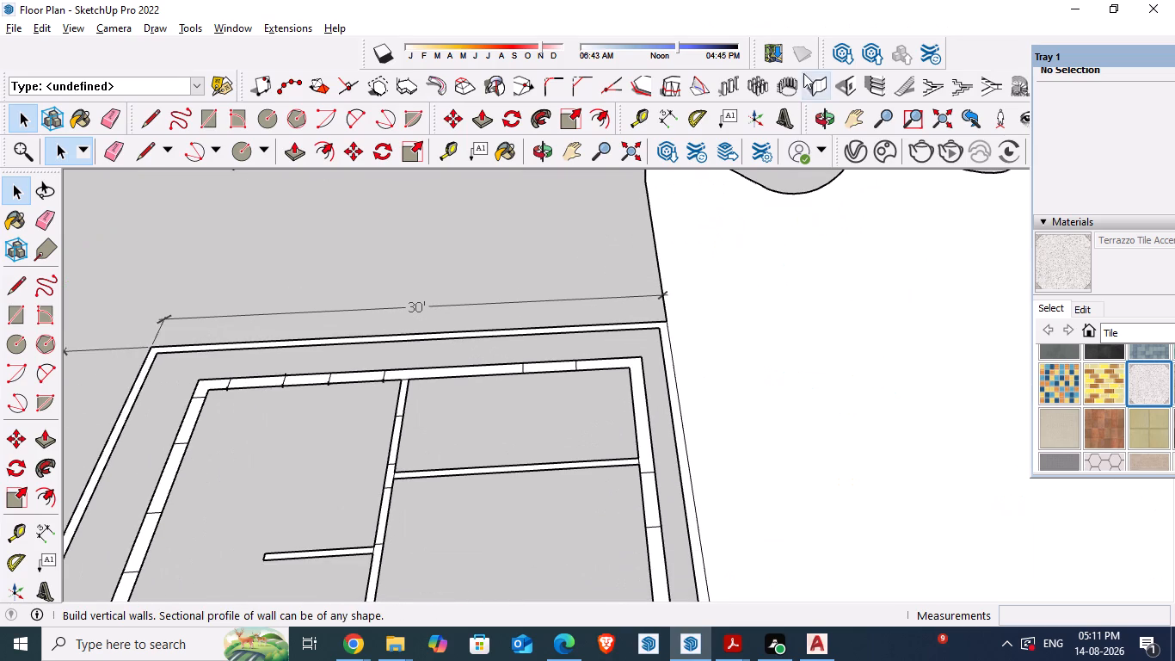
left_click(815, 79)
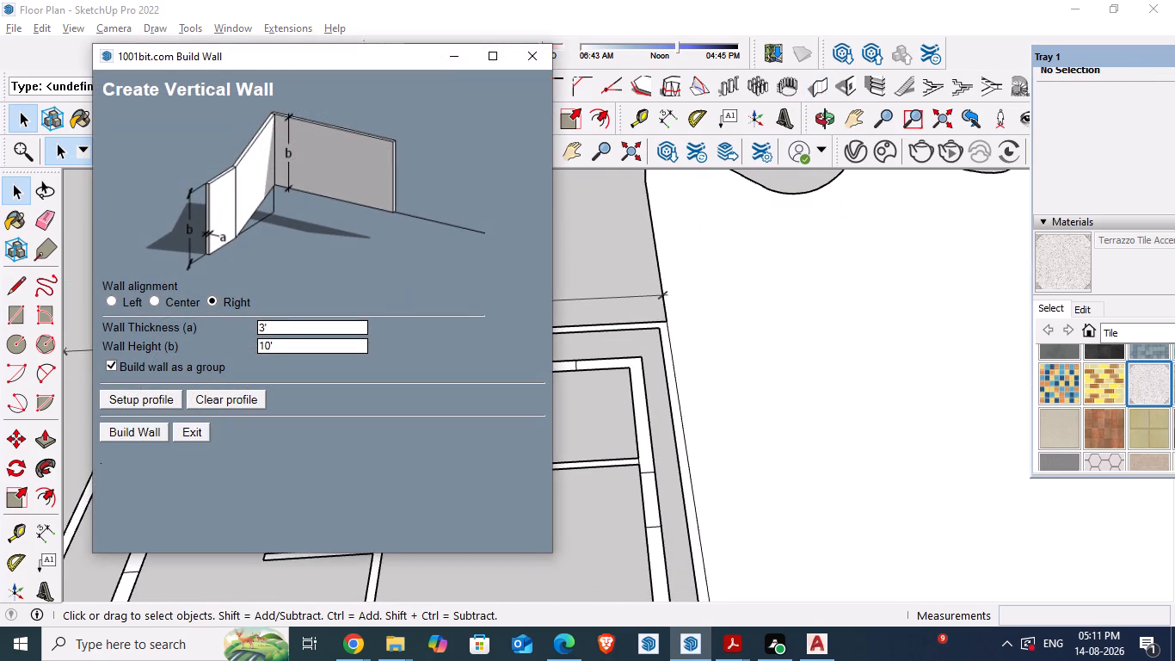
left_click_drag(292, 330, 248, 330)
key("9")
key("shift+quotedbl")
left_click_drag(289, 344, 171, 344)
key("3")
key("apostrophe")
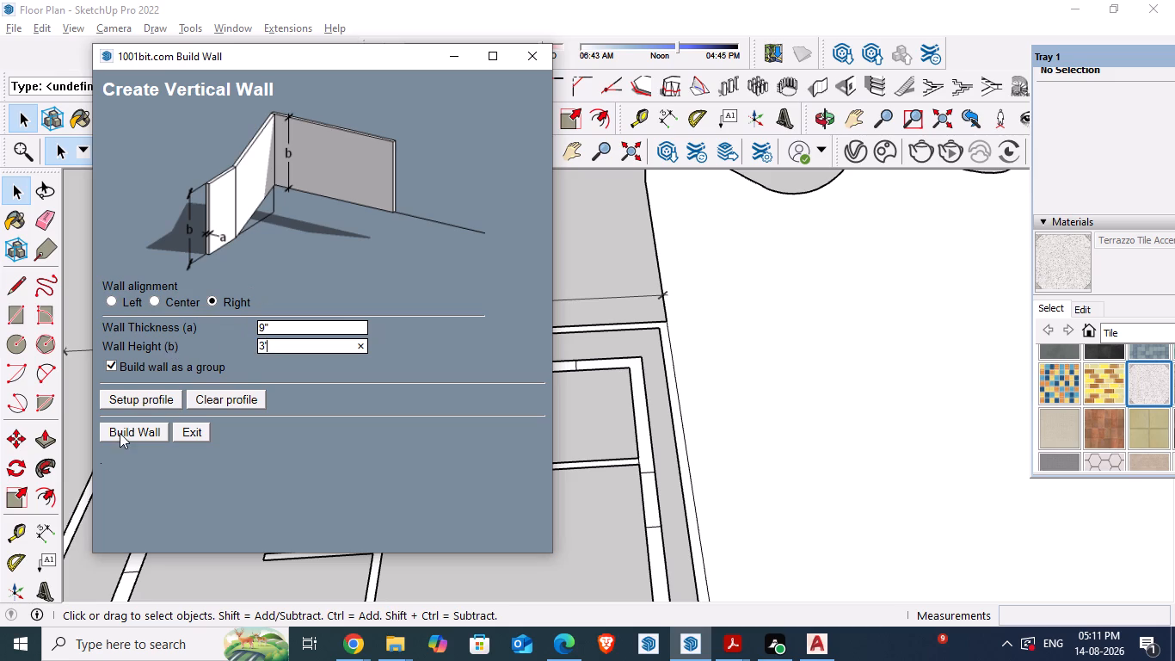
left_click(120, 434)
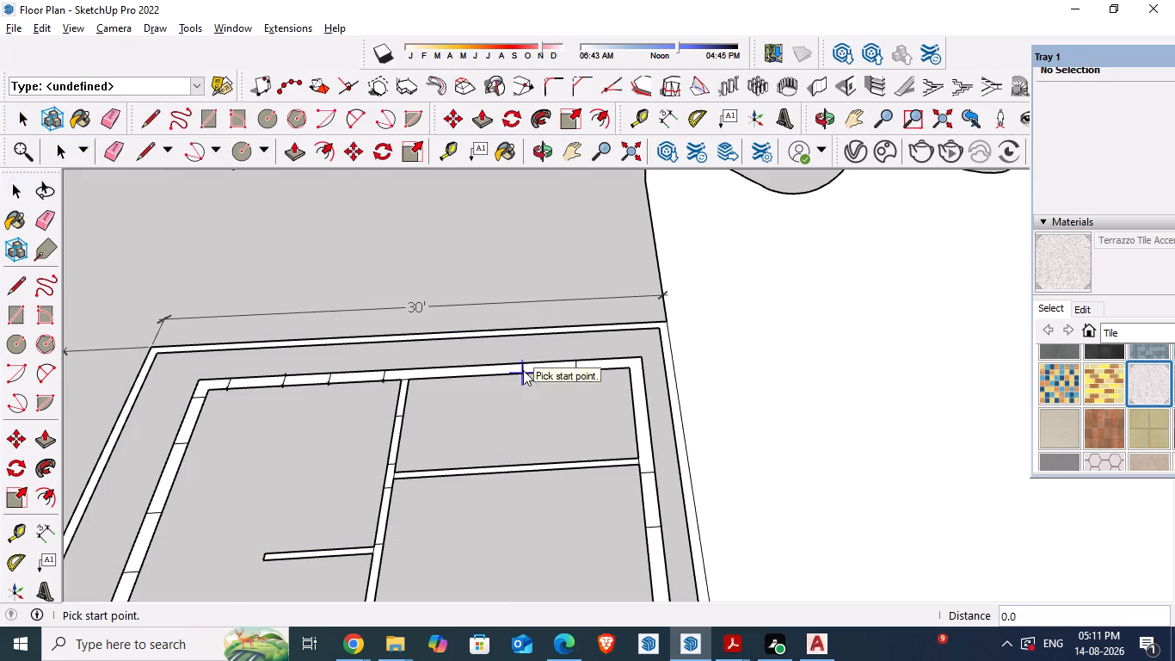
scroll(538, 382, "up", 6)
left_click(511, 361)
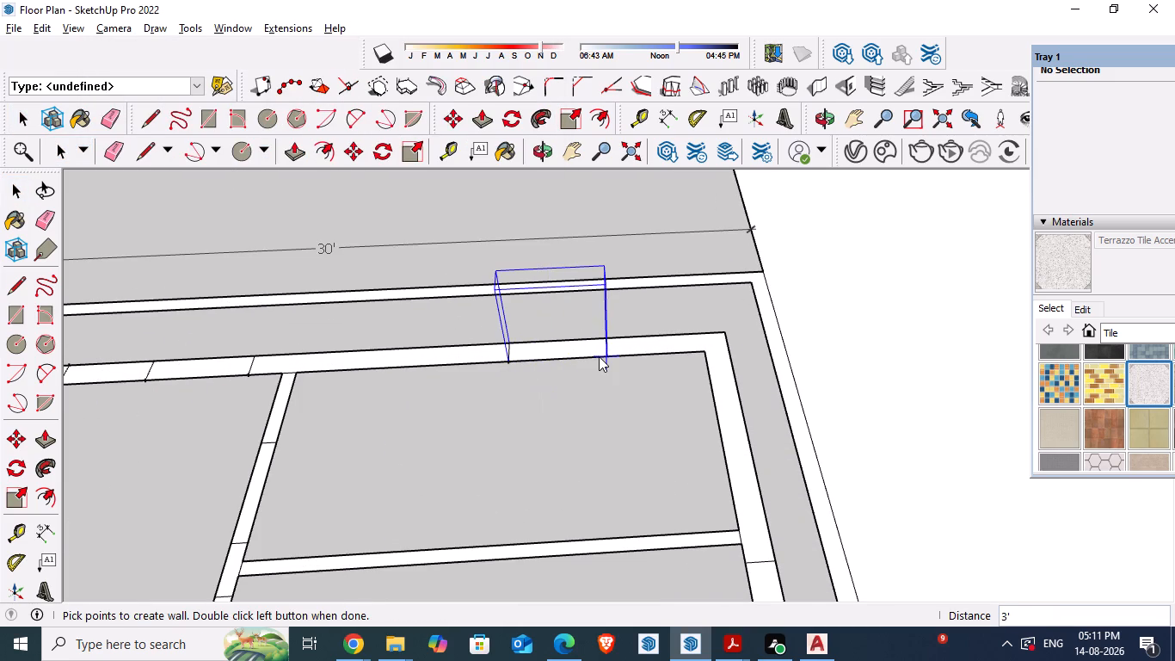
double_click(599, 356)
scroll(544, 347, "down", 6)
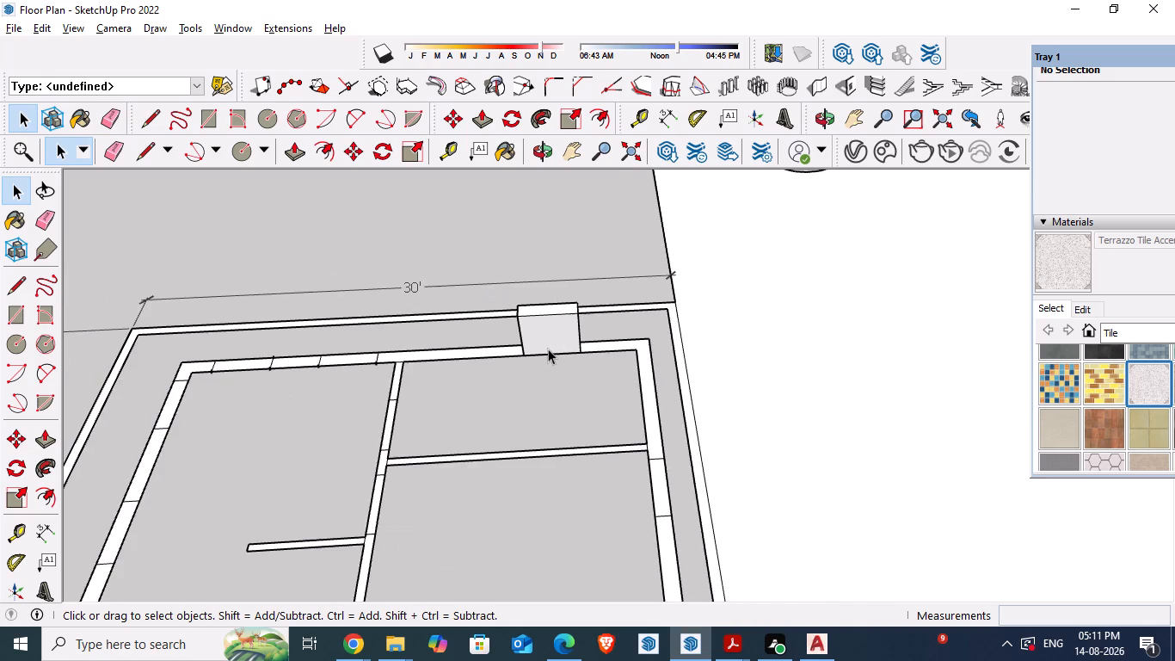
scroll(551, 348, "down", 3)
scroll(290, 376, "up", 1)
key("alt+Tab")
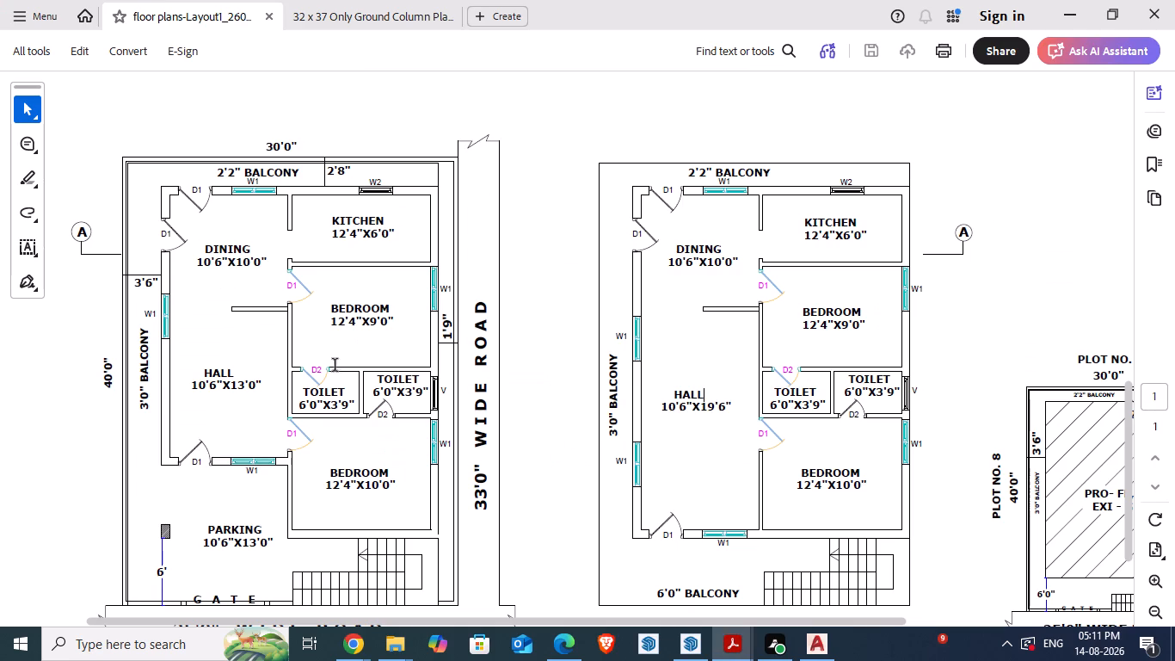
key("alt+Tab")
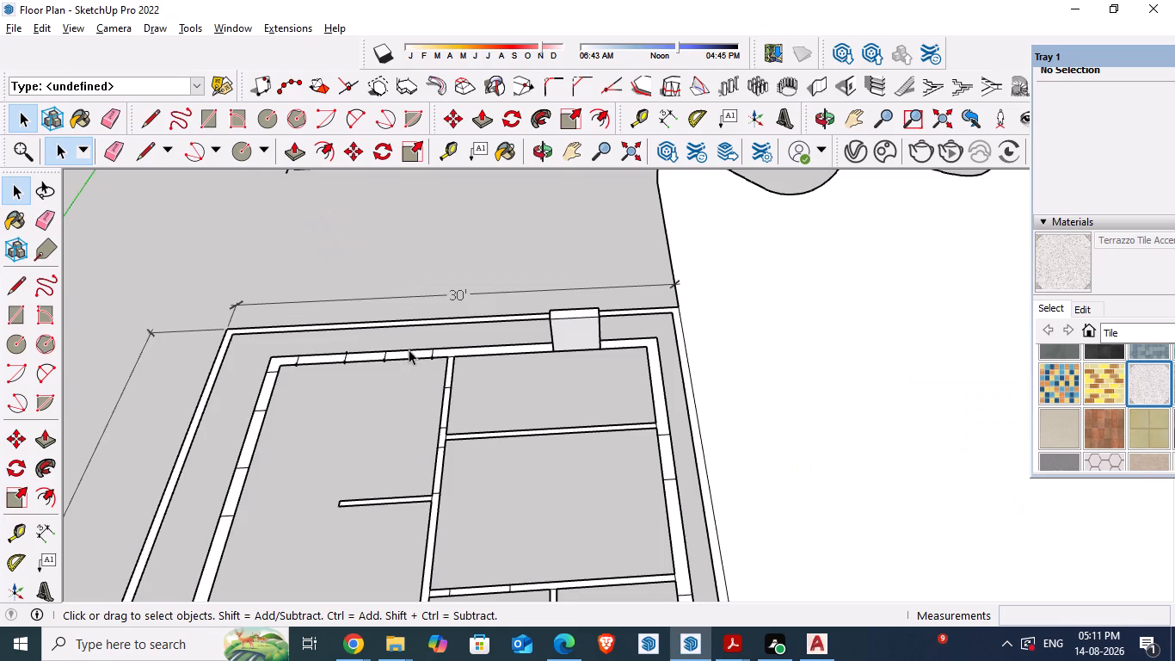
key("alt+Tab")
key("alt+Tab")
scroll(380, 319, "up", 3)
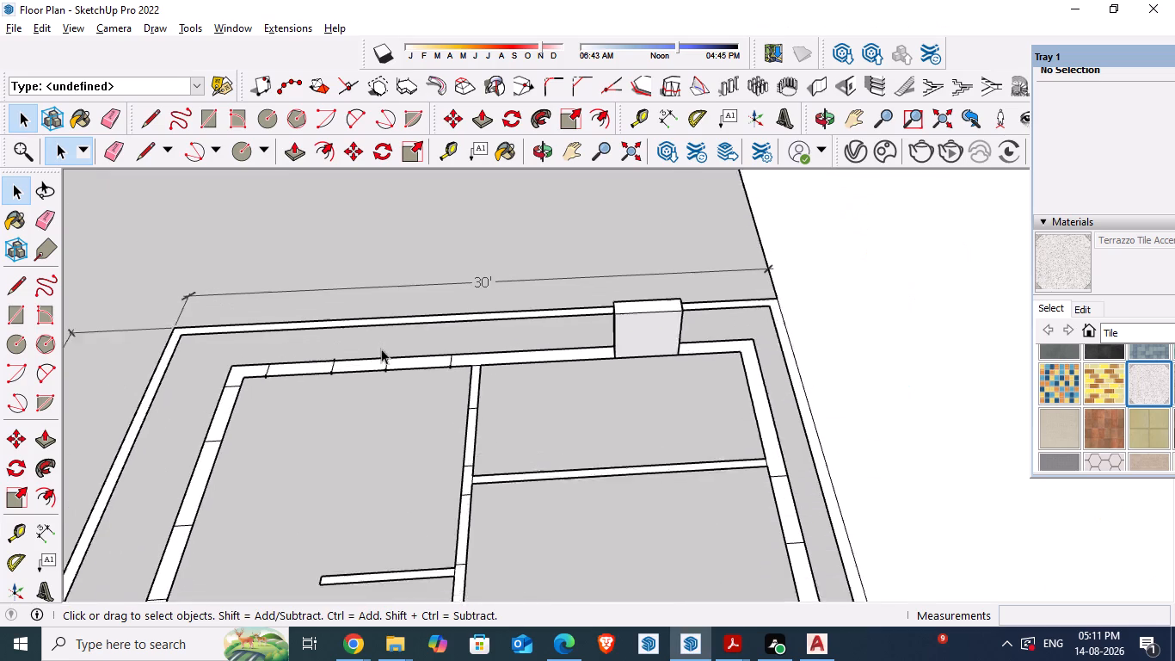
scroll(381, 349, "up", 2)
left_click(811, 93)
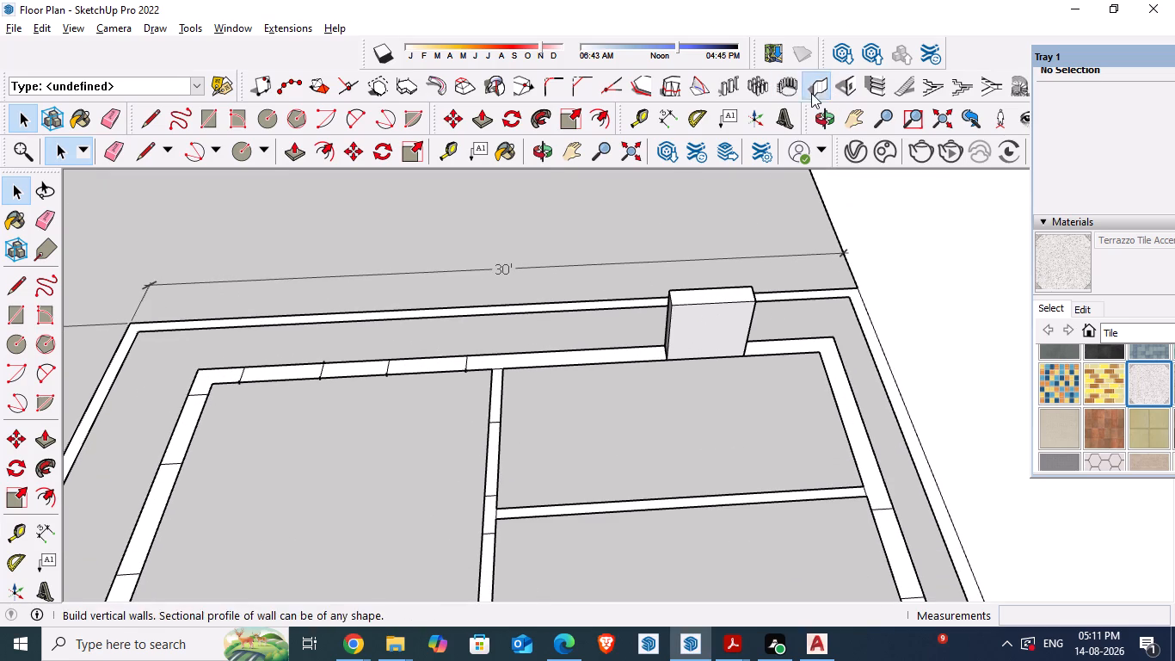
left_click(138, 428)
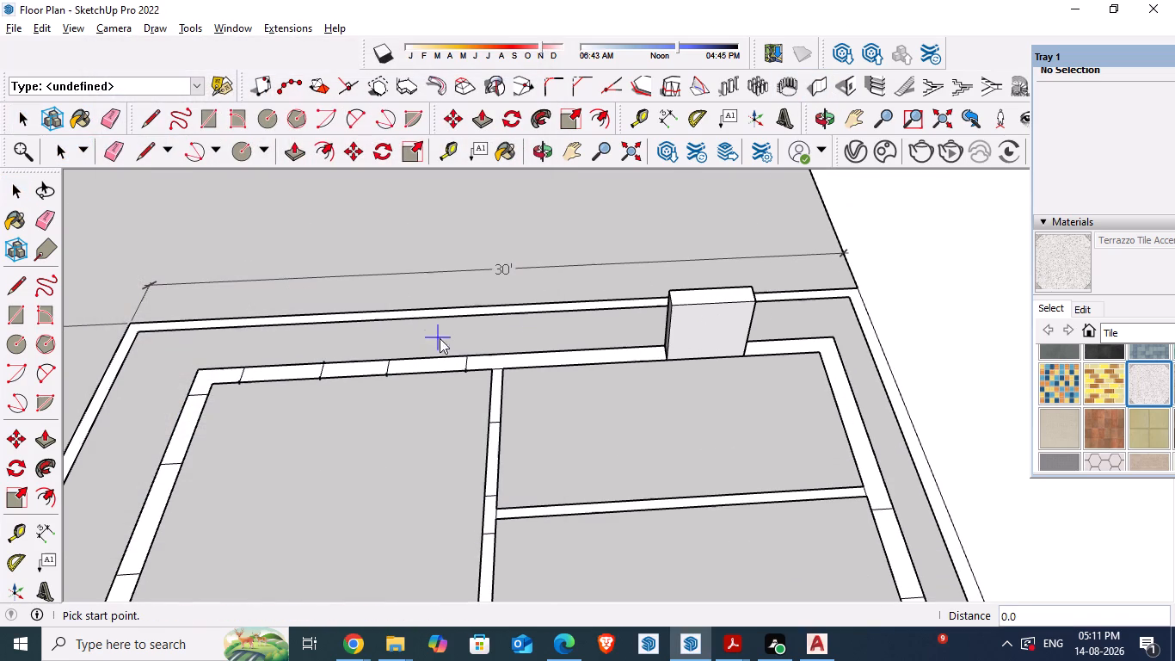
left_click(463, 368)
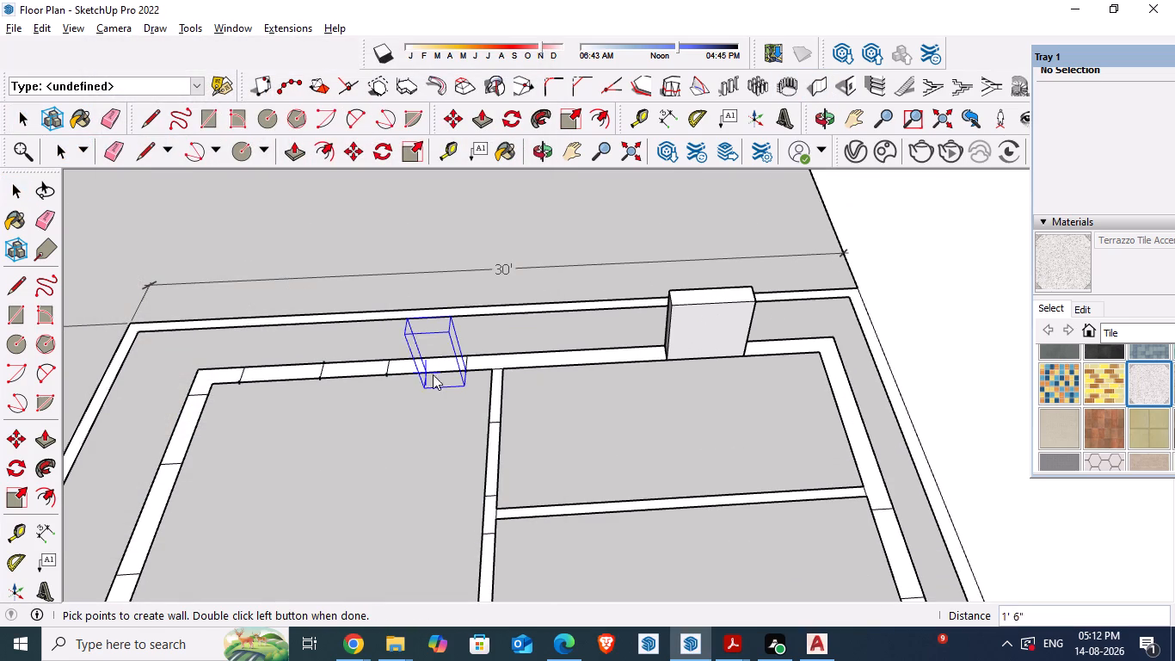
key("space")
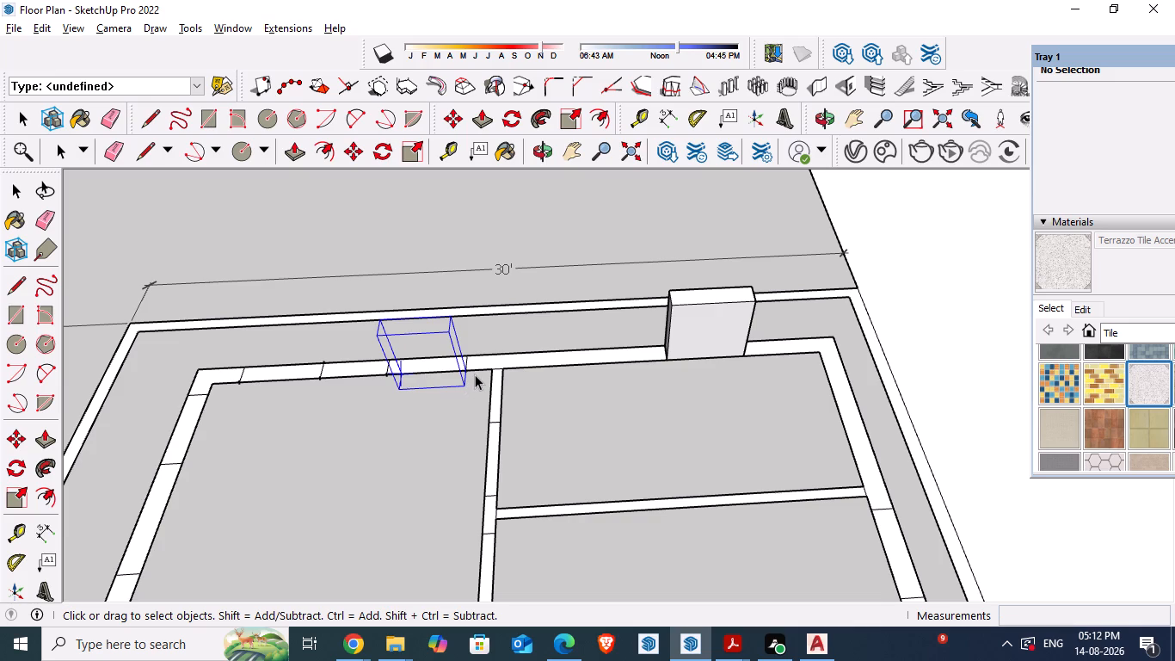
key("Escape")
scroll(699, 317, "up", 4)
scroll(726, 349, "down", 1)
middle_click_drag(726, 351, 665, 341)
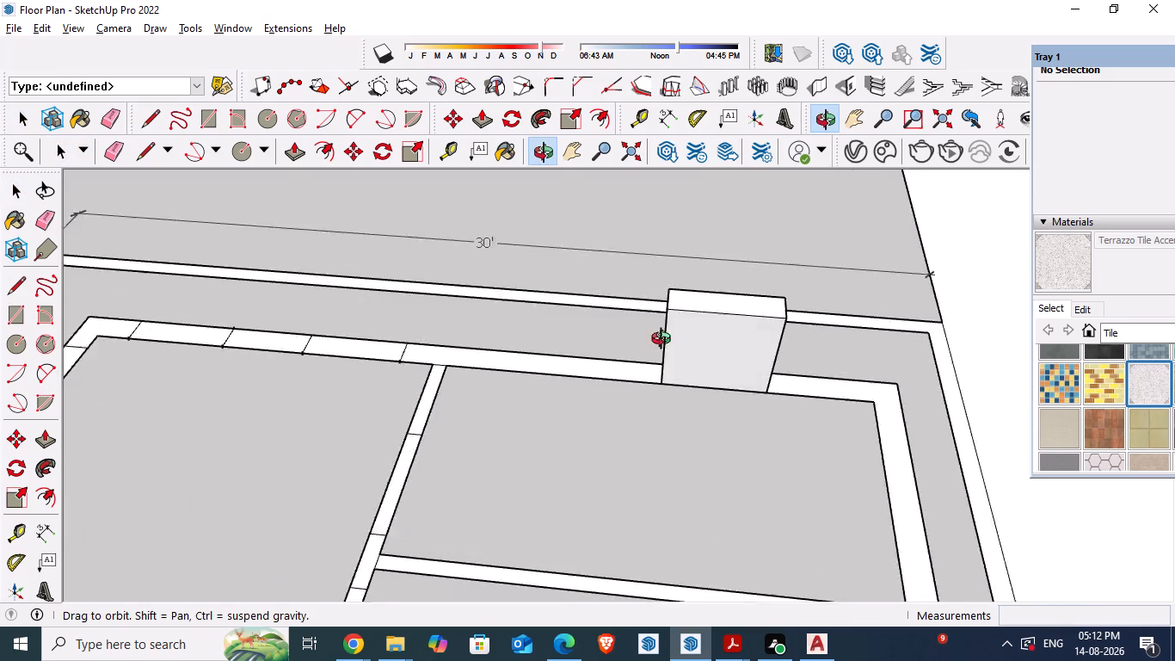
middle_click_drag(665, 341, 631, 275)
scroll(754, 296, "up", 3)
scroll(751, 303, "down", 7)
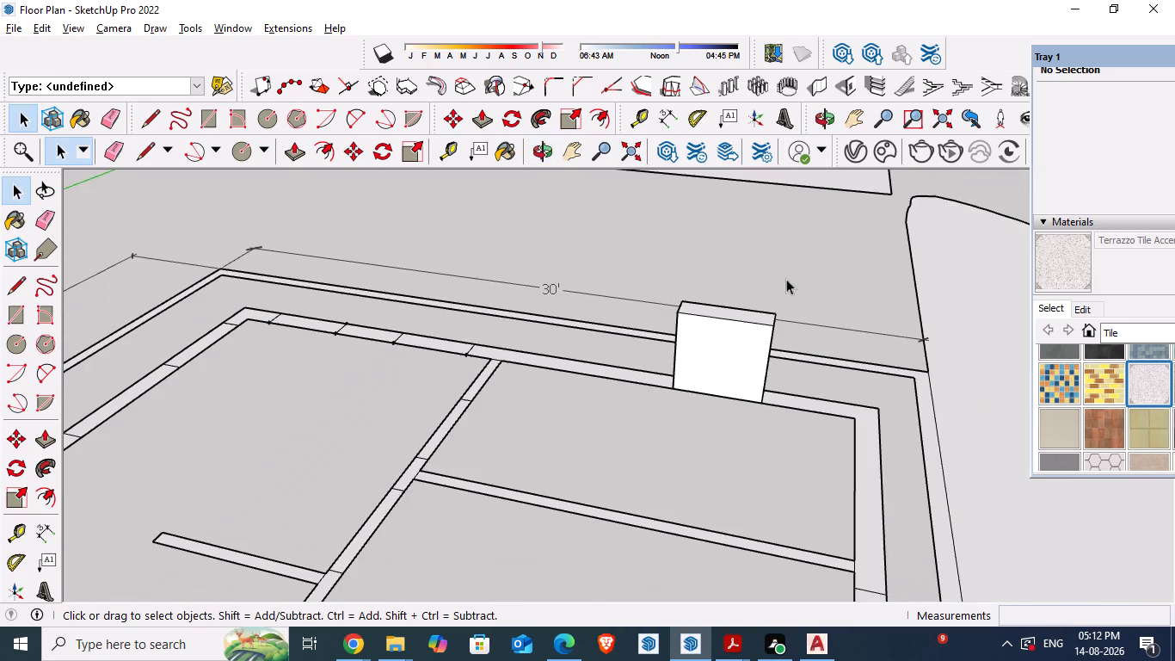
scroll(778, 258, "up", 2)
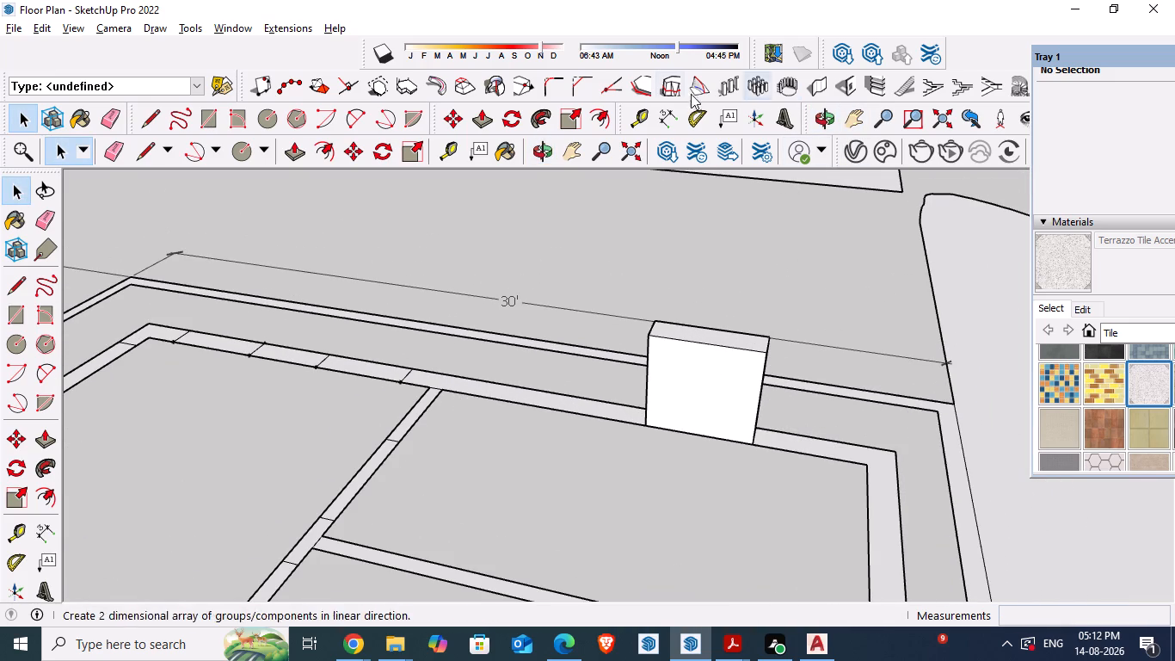
Open 3D Warehouse and follow its Update SketchUp link to the SketchUp products website in Edge.
left_click(840, 55)
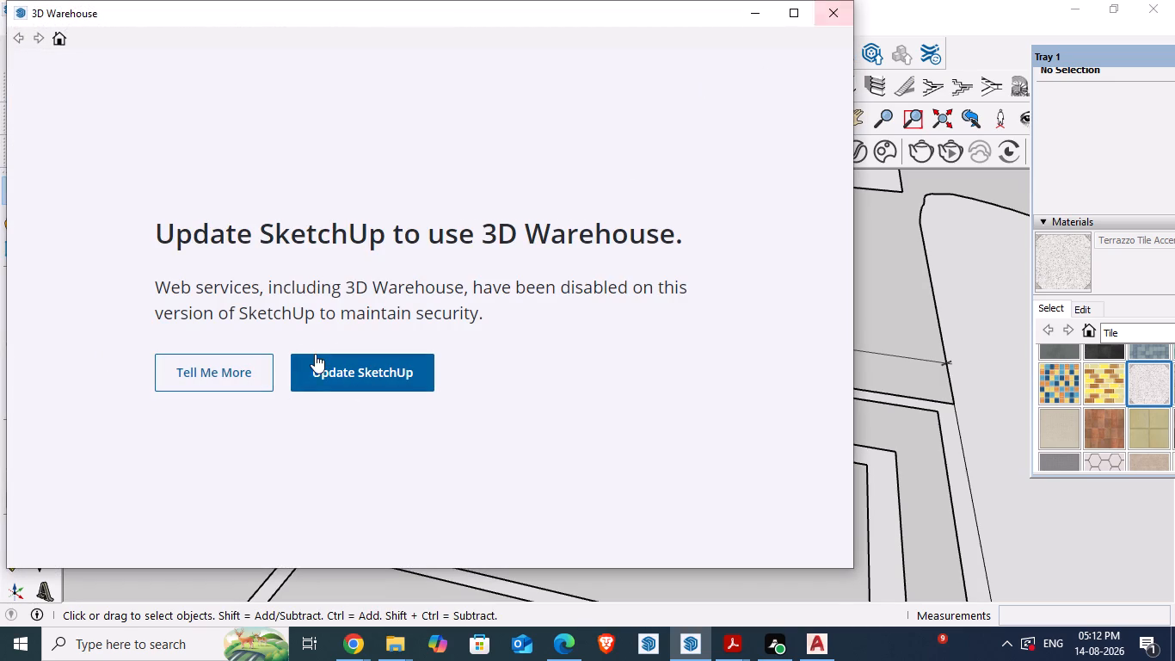
left_click(340, 362)
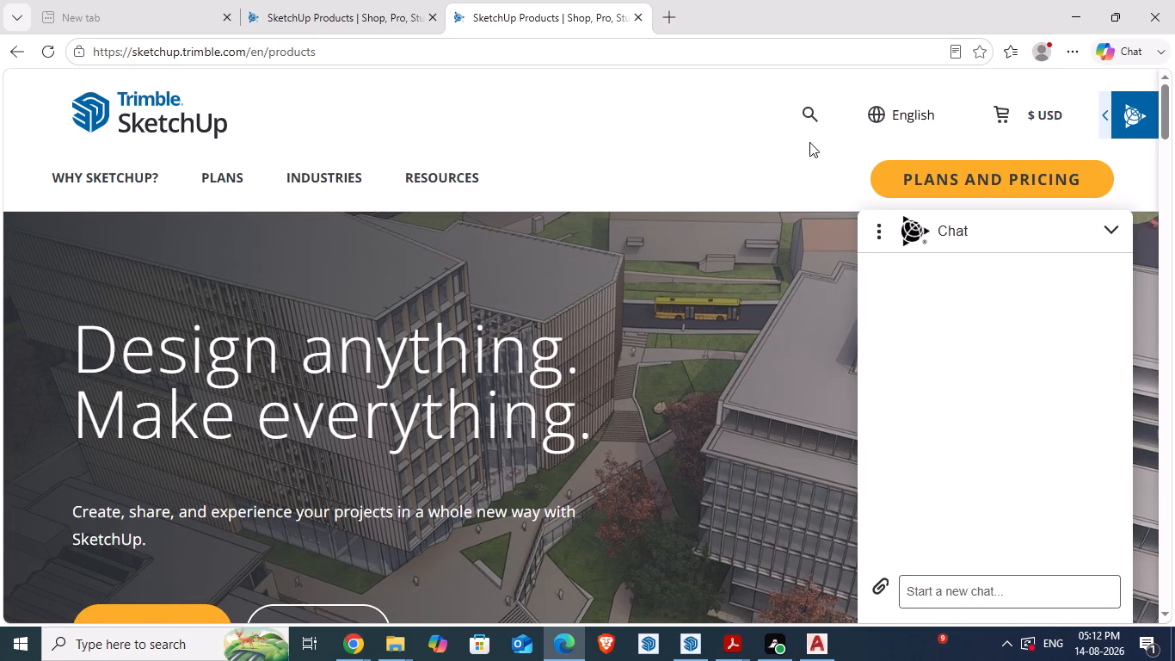
Search the SketchUp website for "windows" and look through the results.
left_click(813, 118)
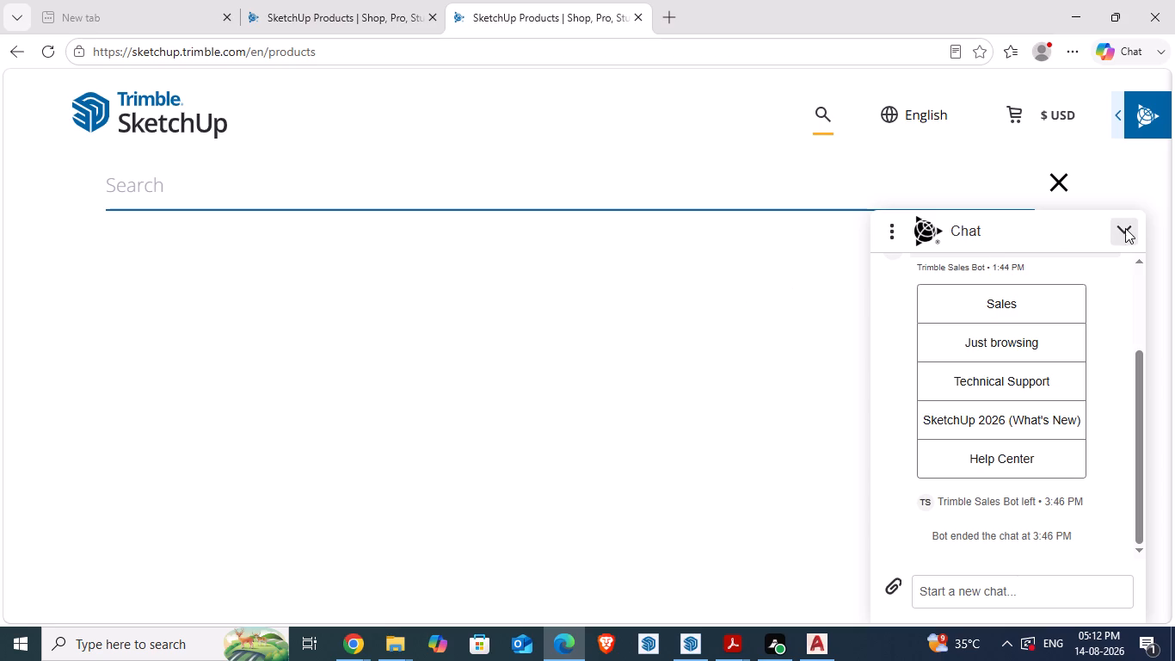
left_click(487, 188)
type("window")
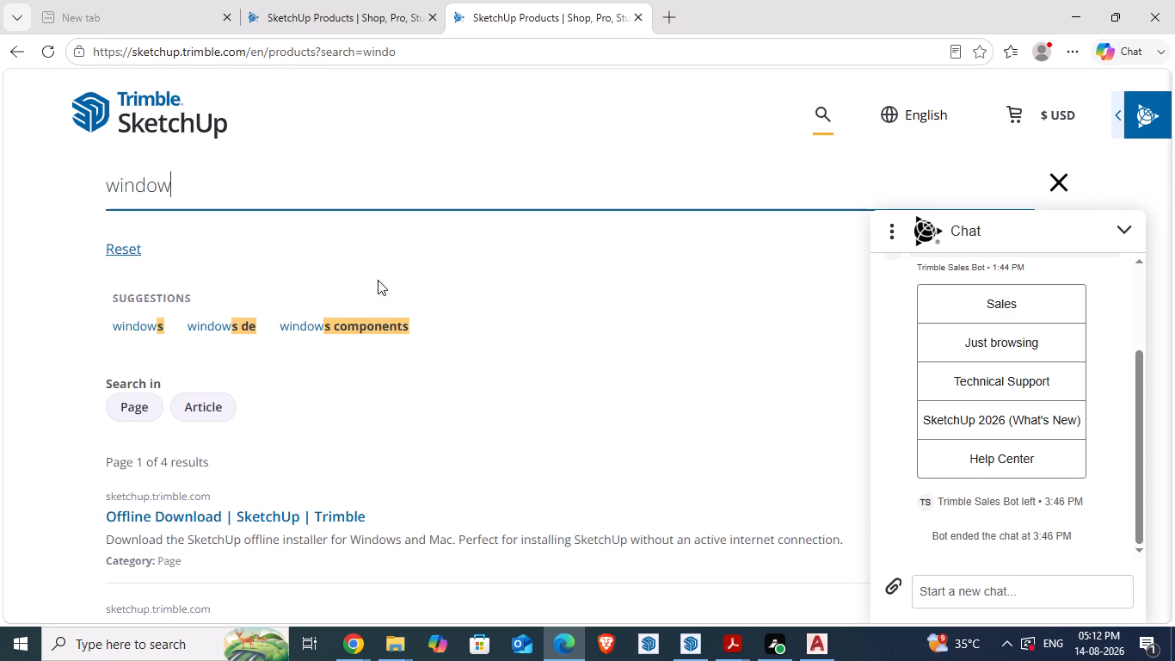
left_click(154, 324)
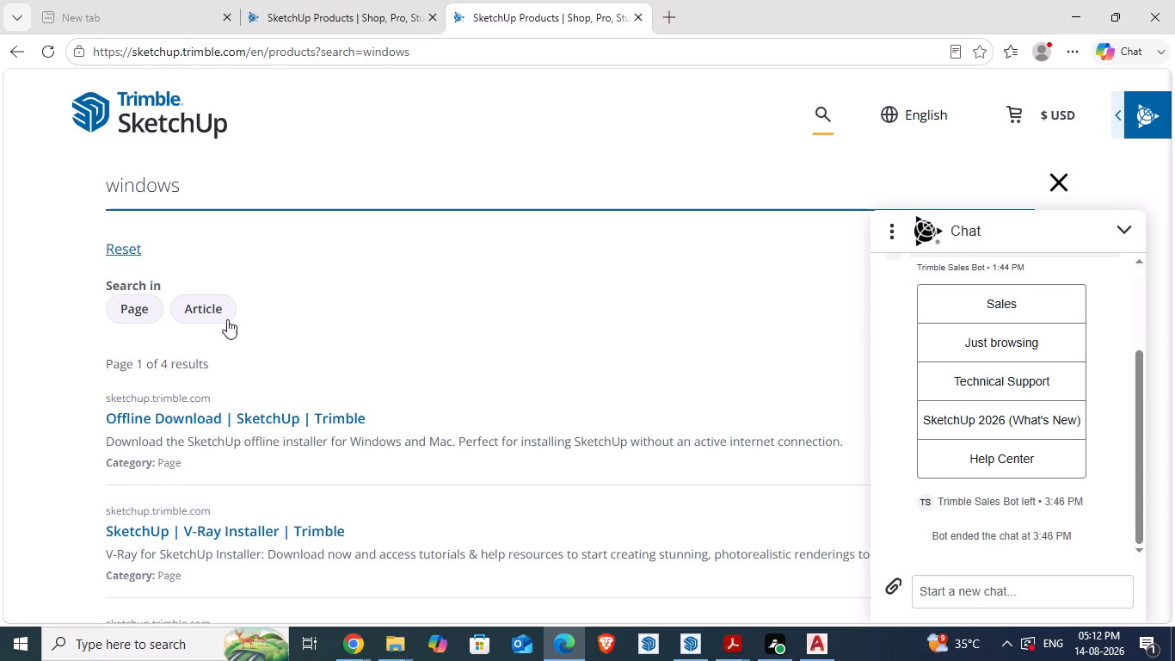
scroll(274, 307, "down", 7)
scroll(377, 348, "up", 3)
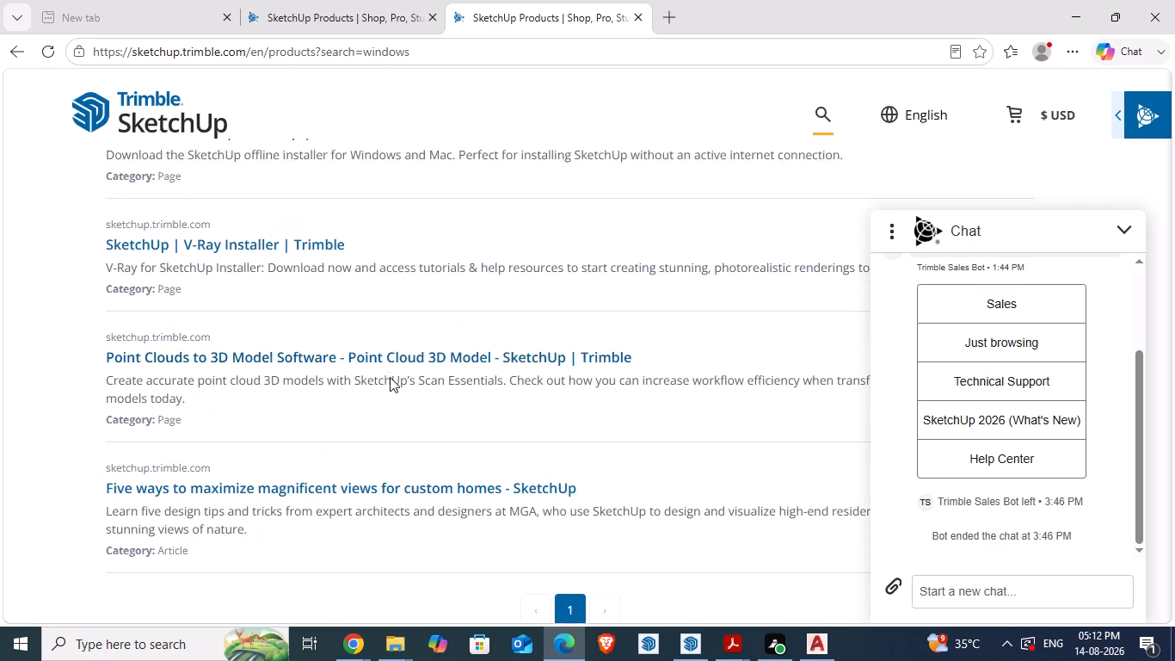
Filter the "windows" search results by Article and Page and look through them.
scroll(390, 377, "up", 1)
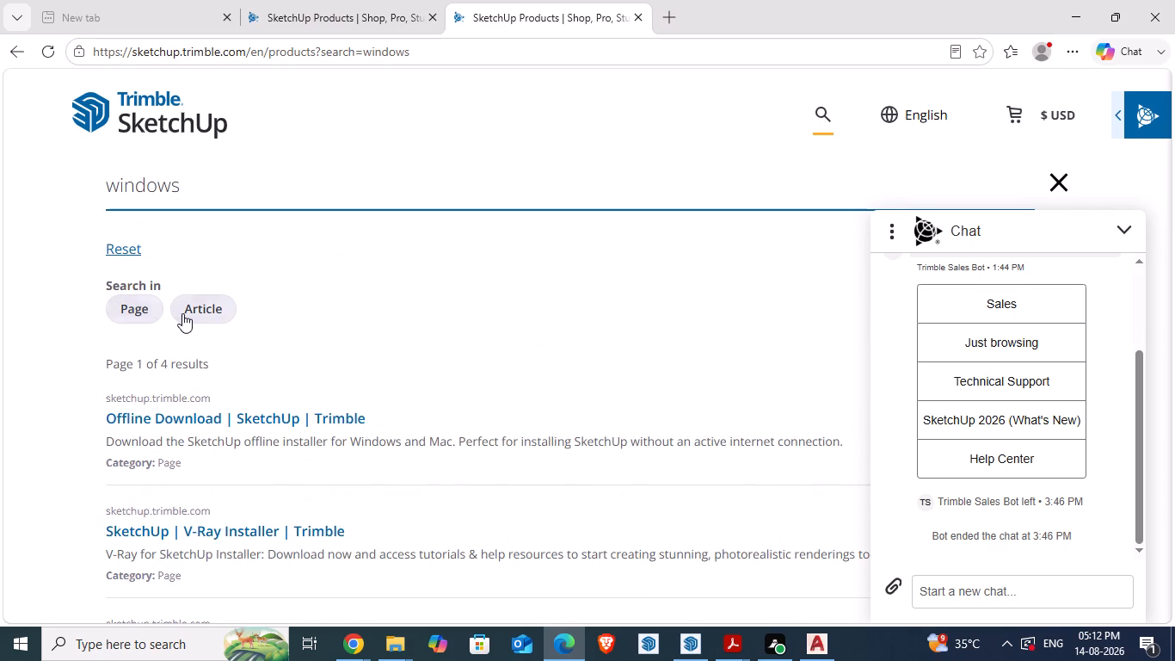
left_click(203, 314)
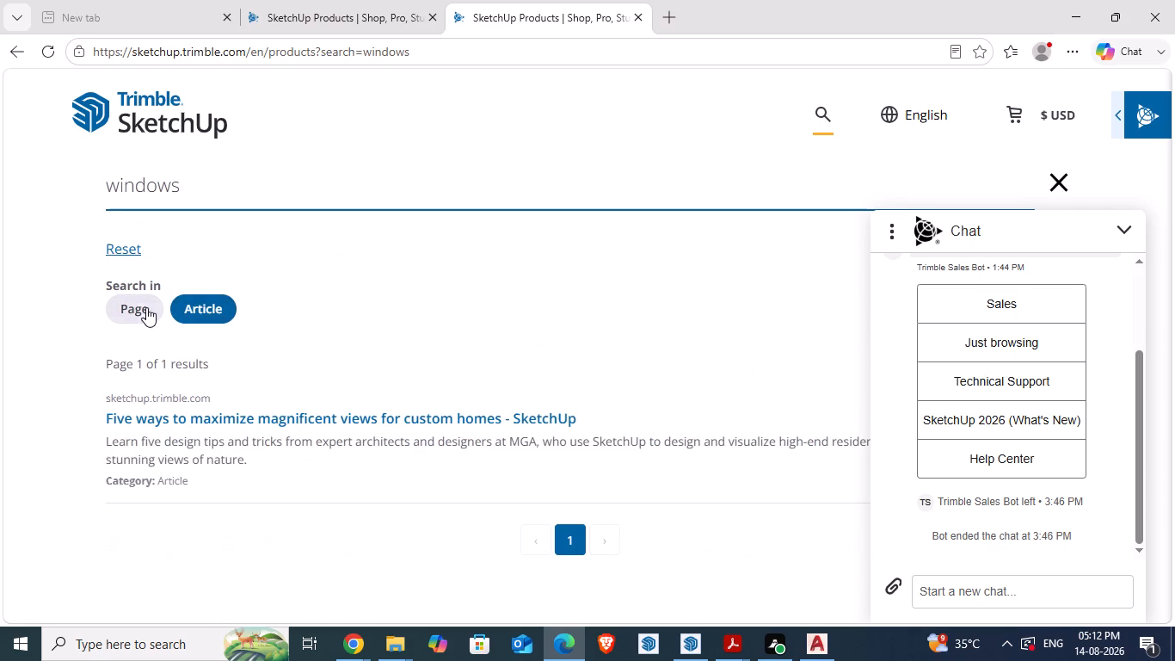
left_click(141, 307)
scroll(440, 418, "down", 3)
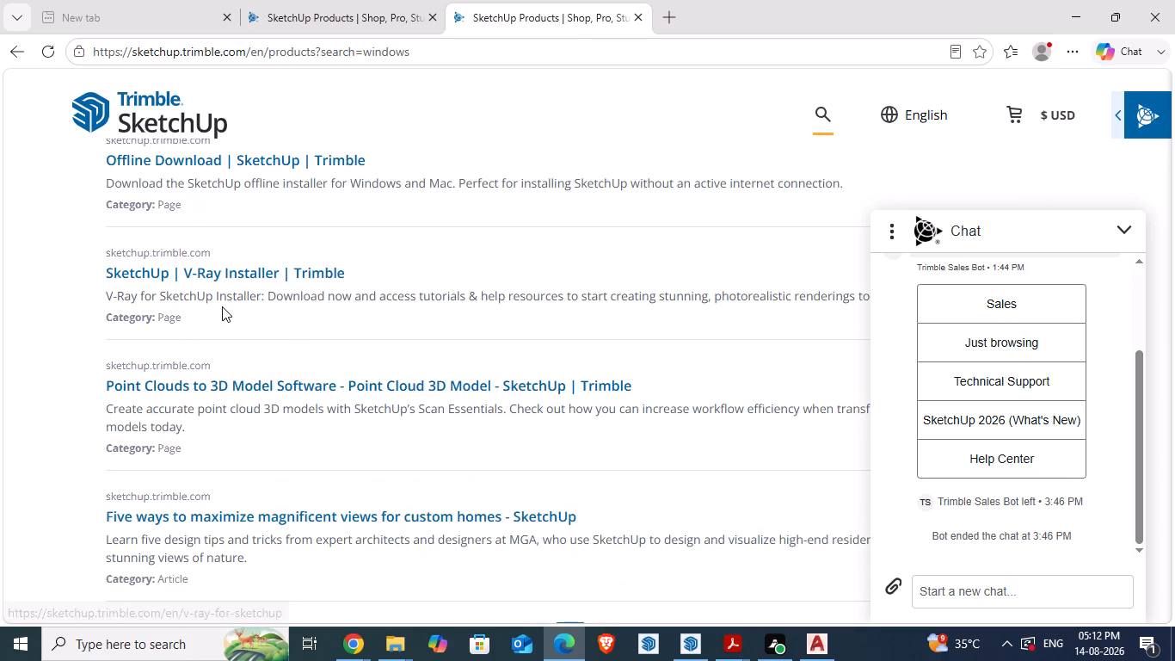
Examine the Offline Download page and its sales chat, and return to the model, closing the browser and 3D Warehouse.
left_click(258, 156)
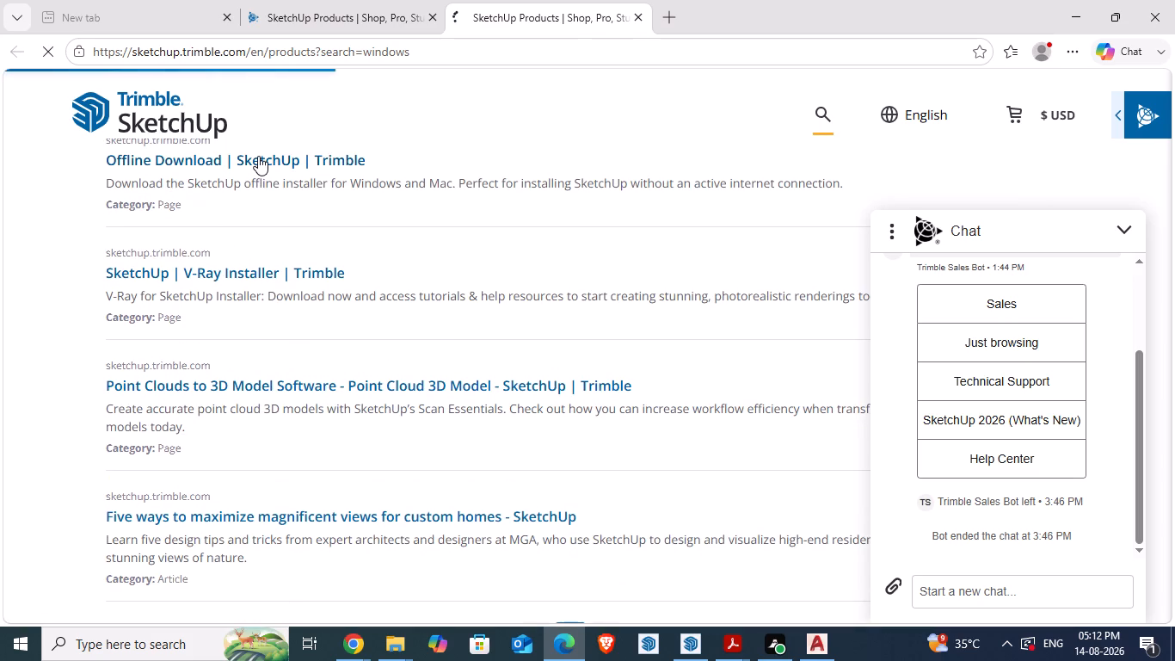
scroll(397, 348, "down", 2)
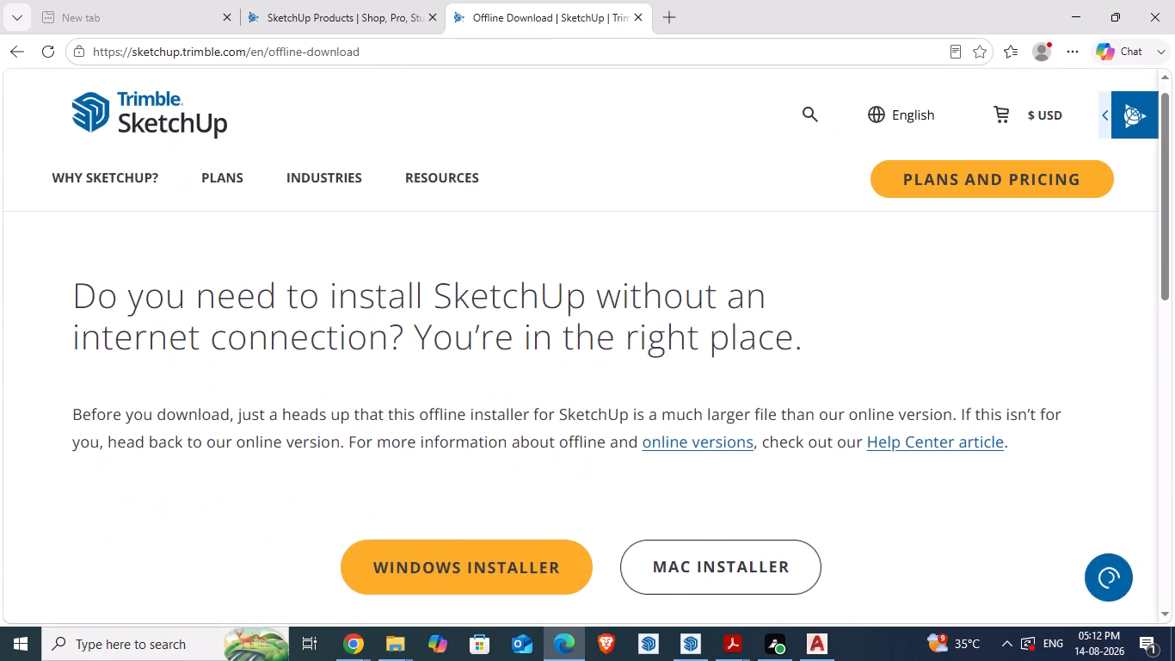
scroll(397, 348, "down", 1)
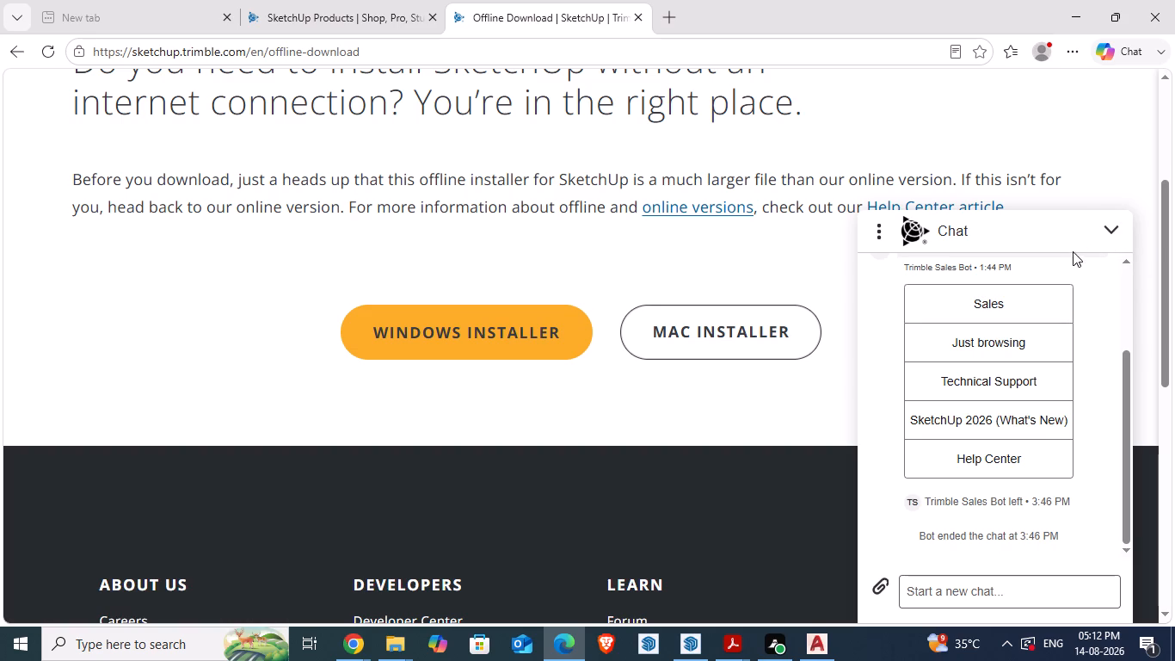
left_click(1008, 344)
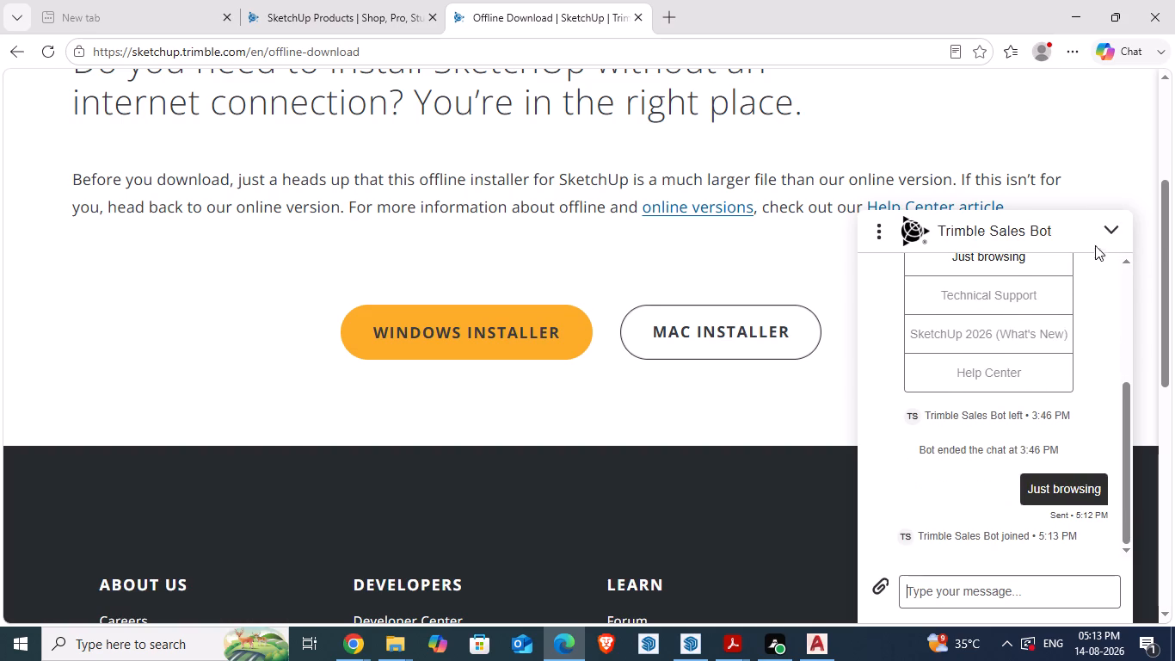
left_click(733, 448)
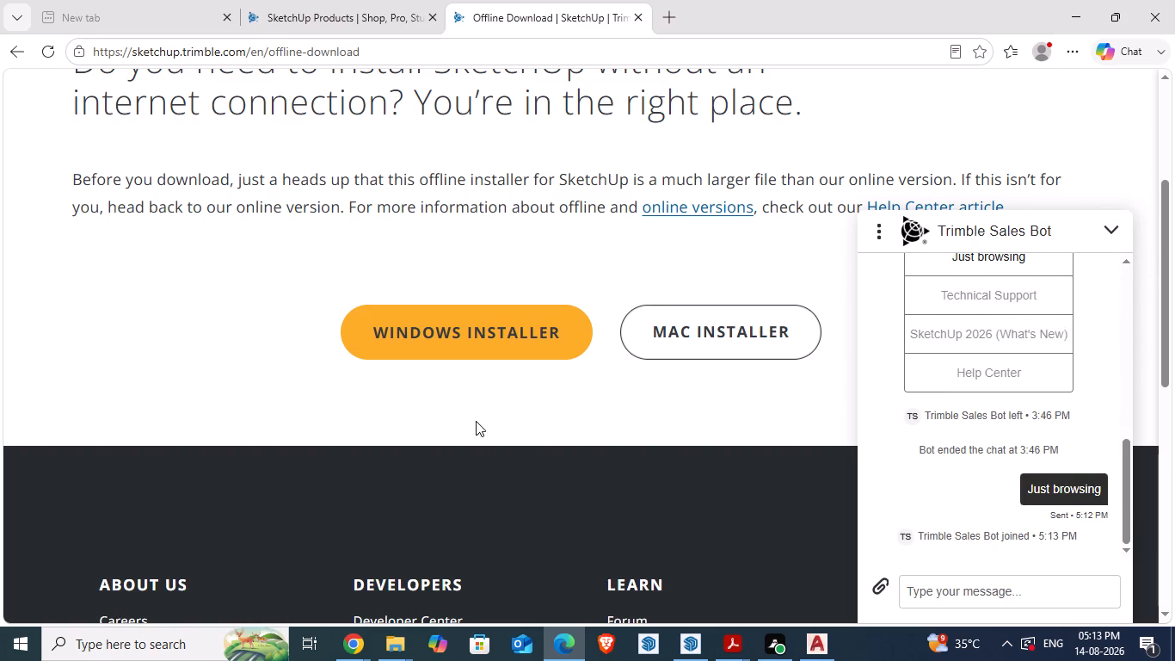
left_click(1050, 158)
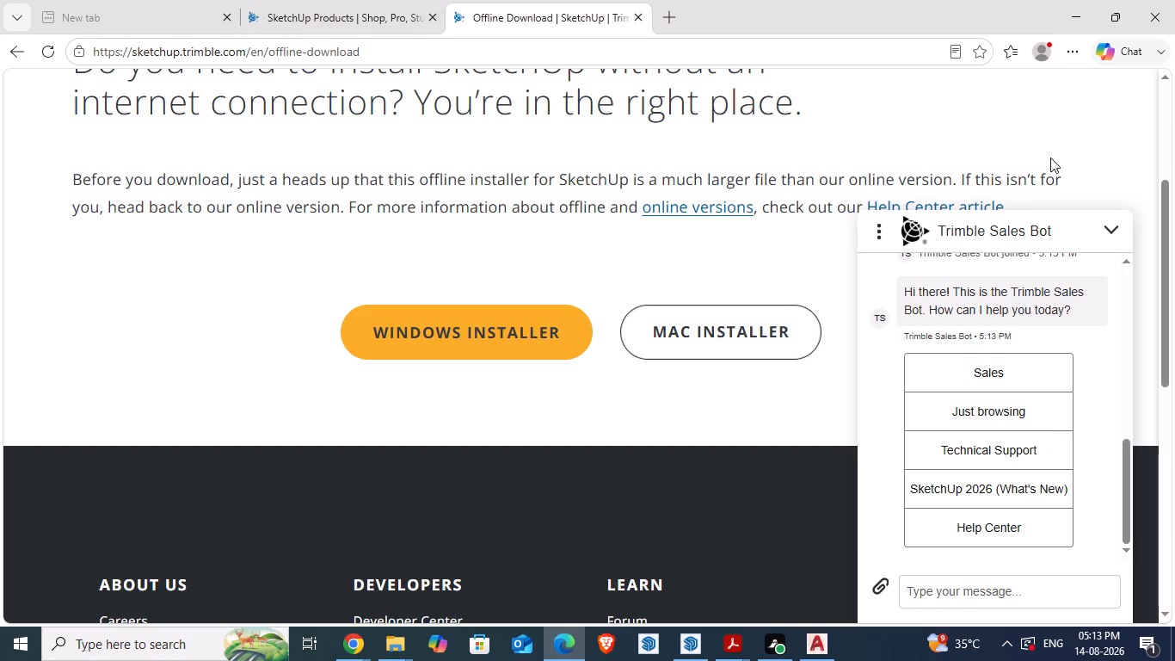
left_click(1143, 23)
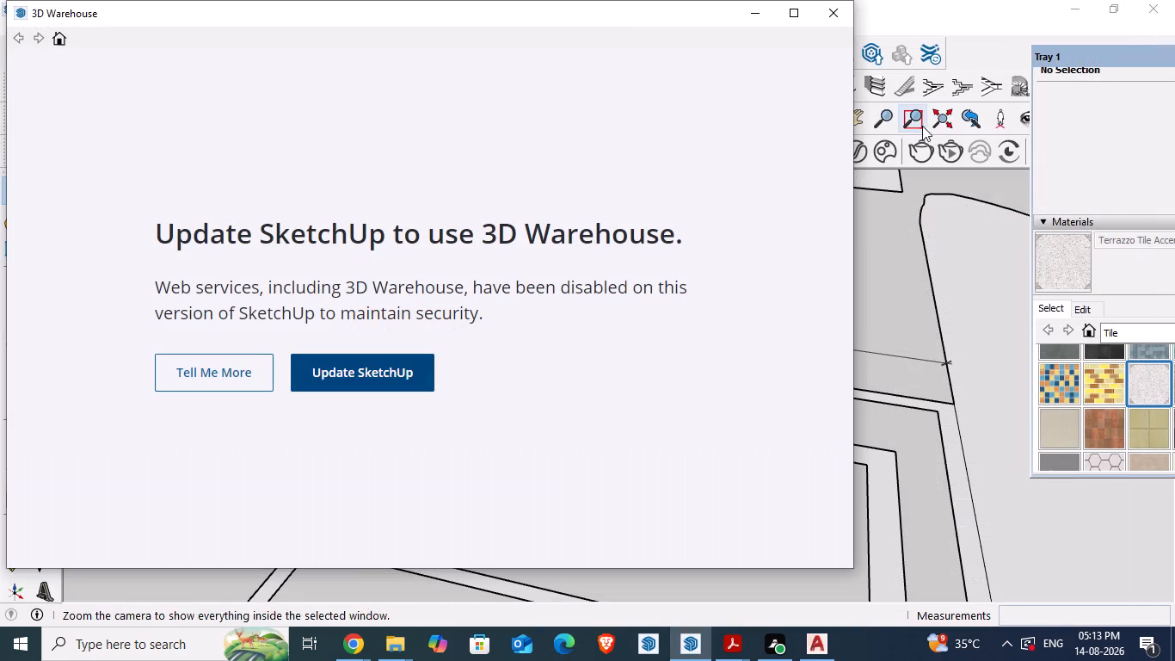
left_click(834, 19)
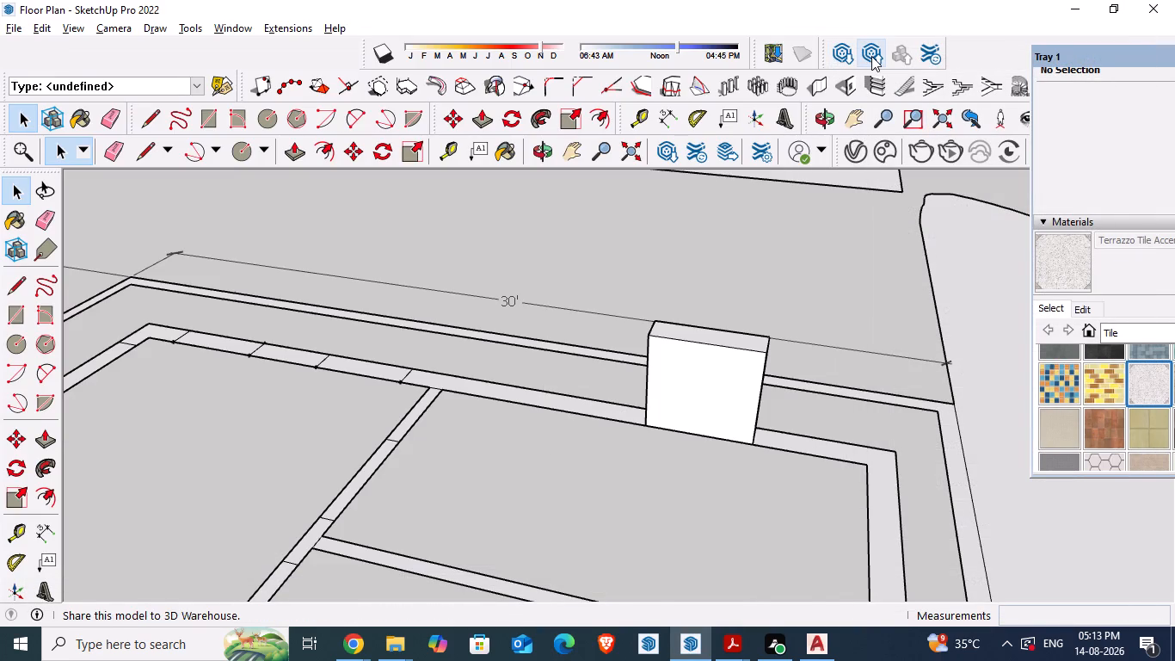
Open Extension Warehouse and follow its Update SketchUp link to the Help site in Edge.
left_click(920, 55)
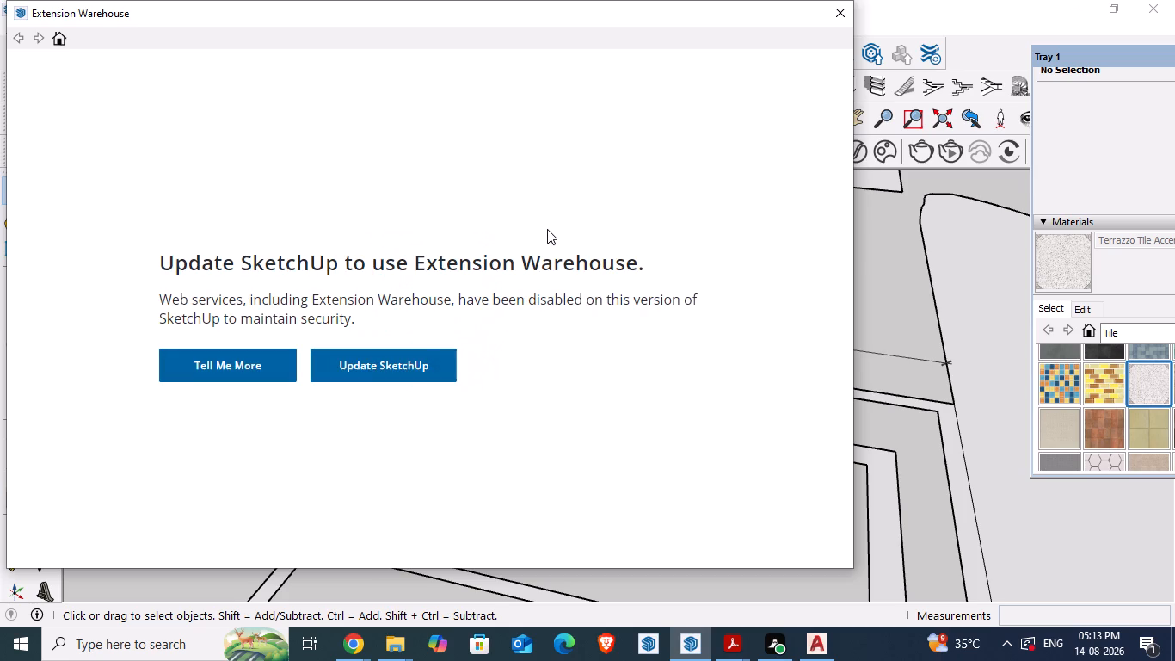
left_click_drag(389, 373, 386, 382)
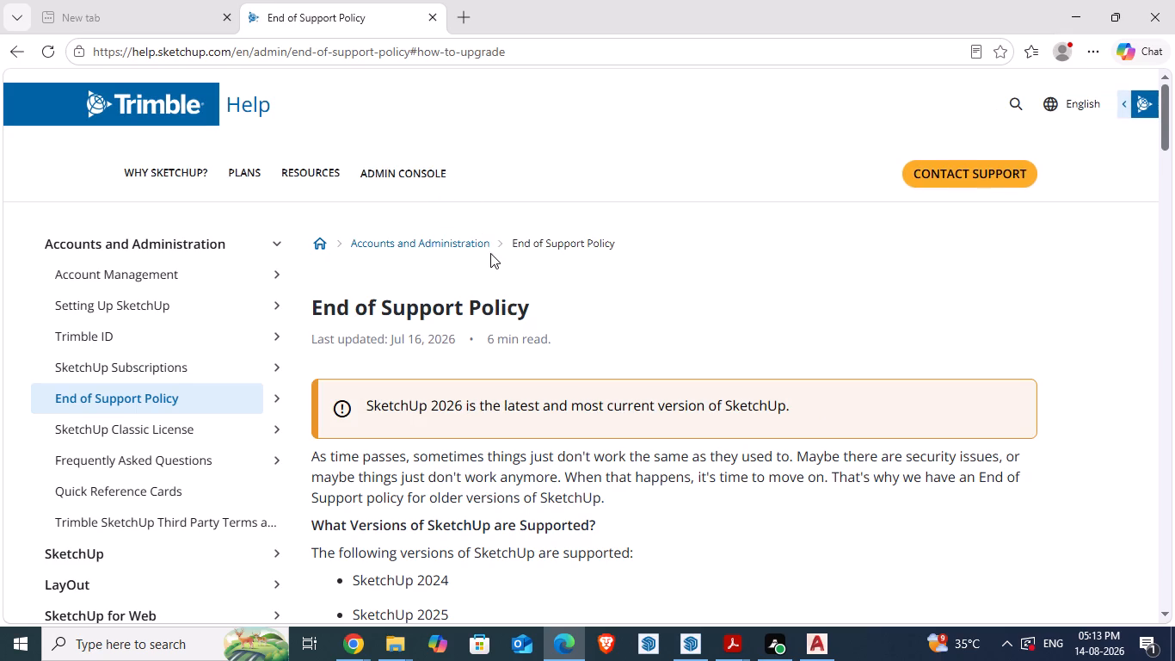
Search the SketchUp Help site for "windows down", look through the results, and return to the model, closing Extension Warehouse.
left_click(997, 64)
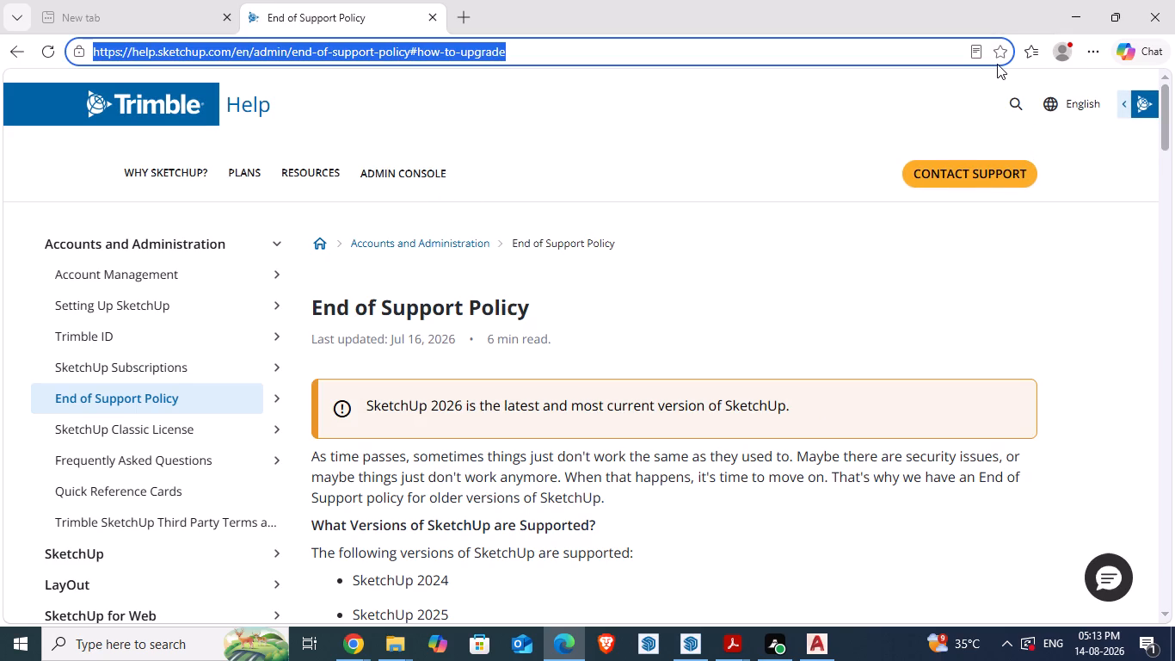
left_click(1011, 109)
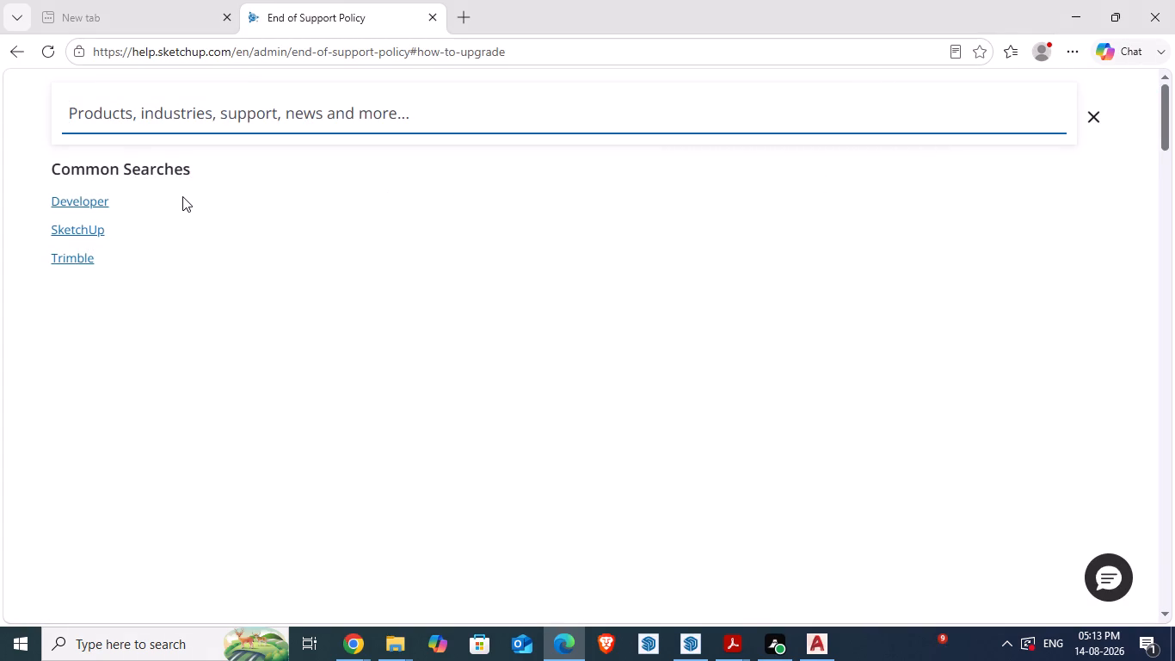
key("w")
key("i")
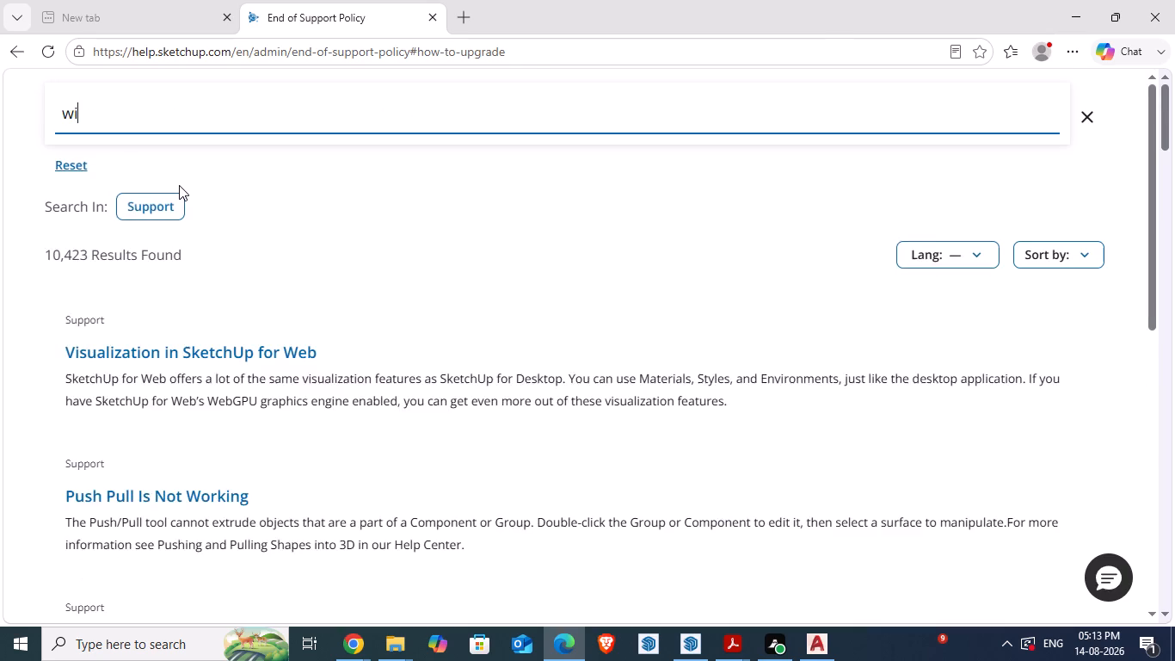
key("n")
key("d")
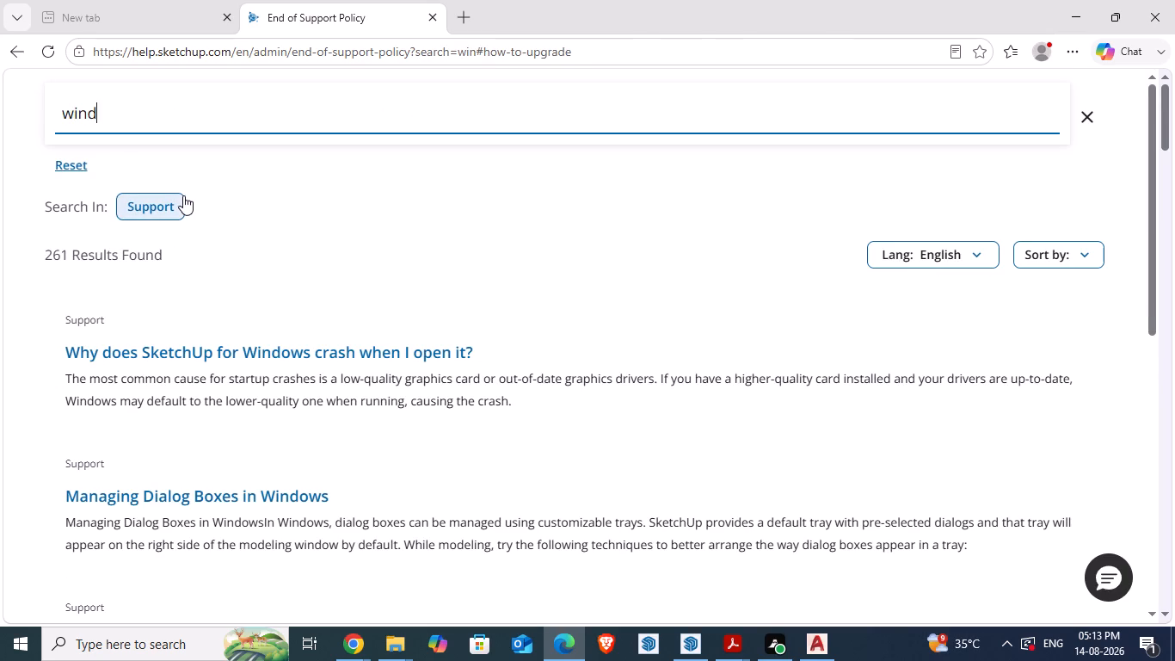
key("o")
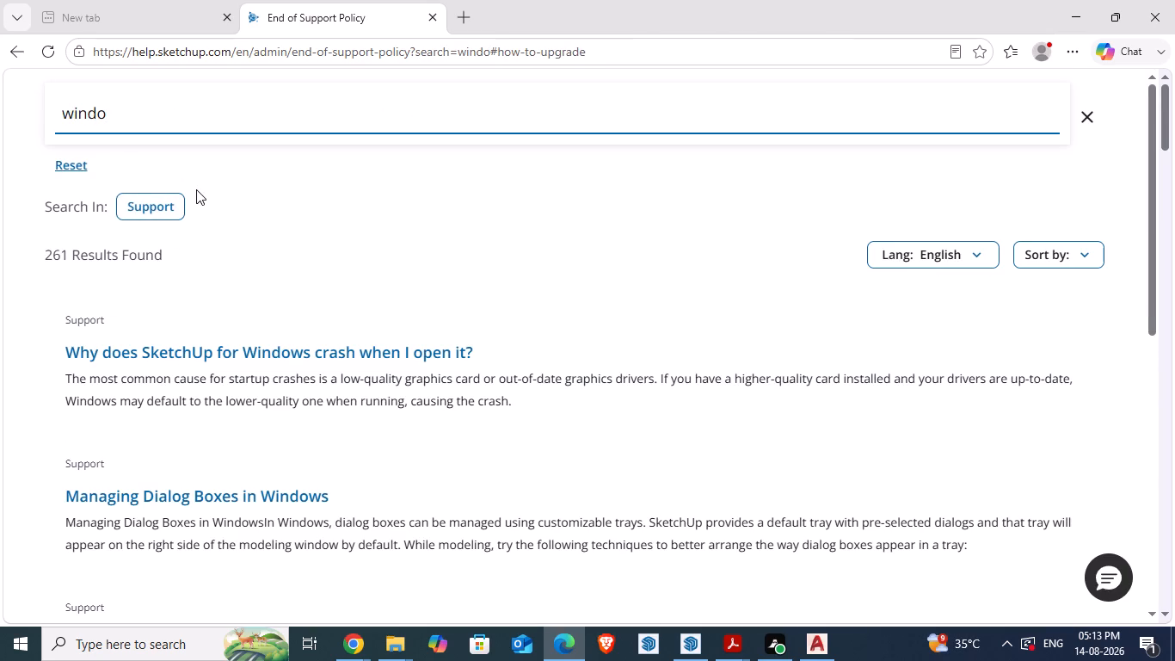
type("ws")
key("space")
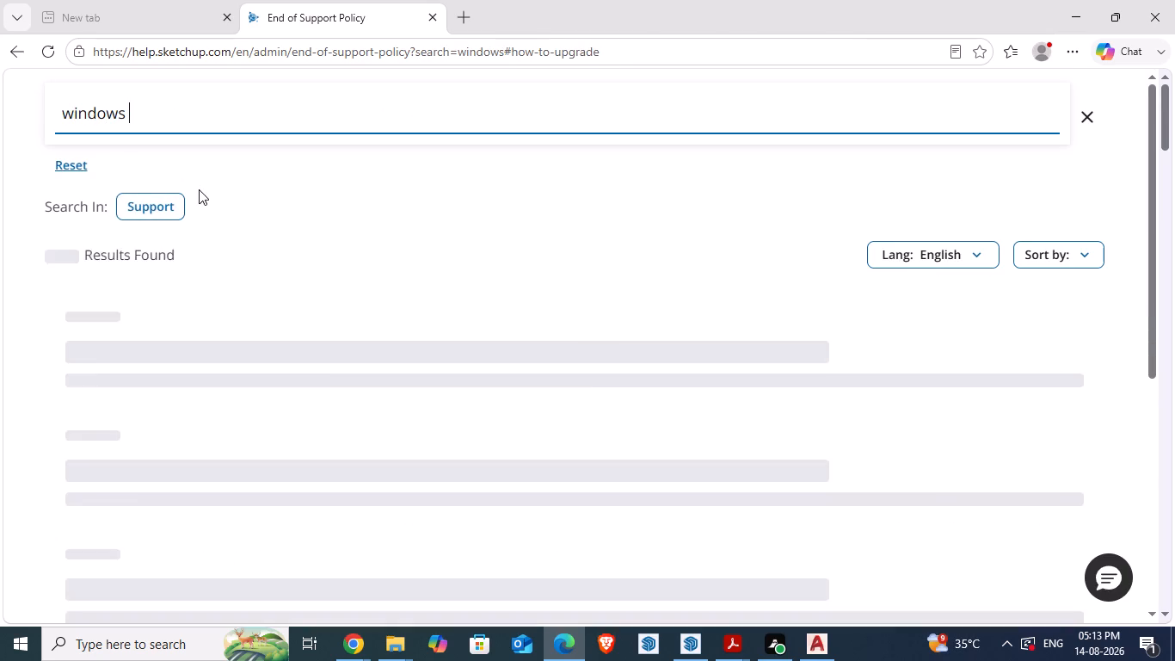
key("d")
key("o")
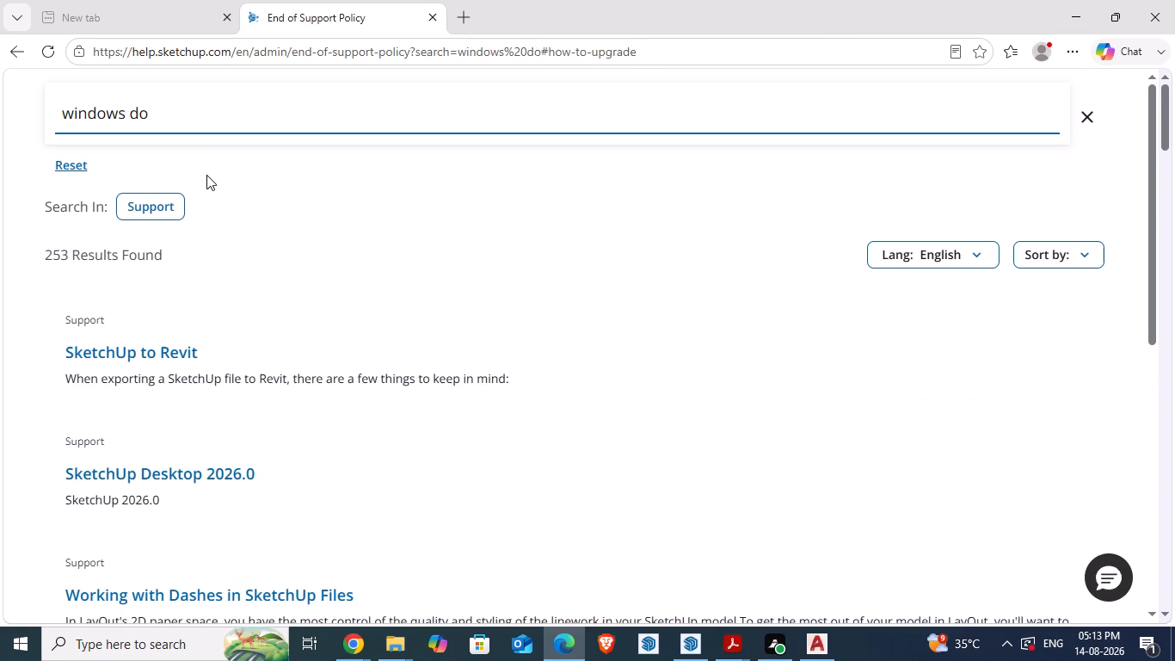
type("wn")
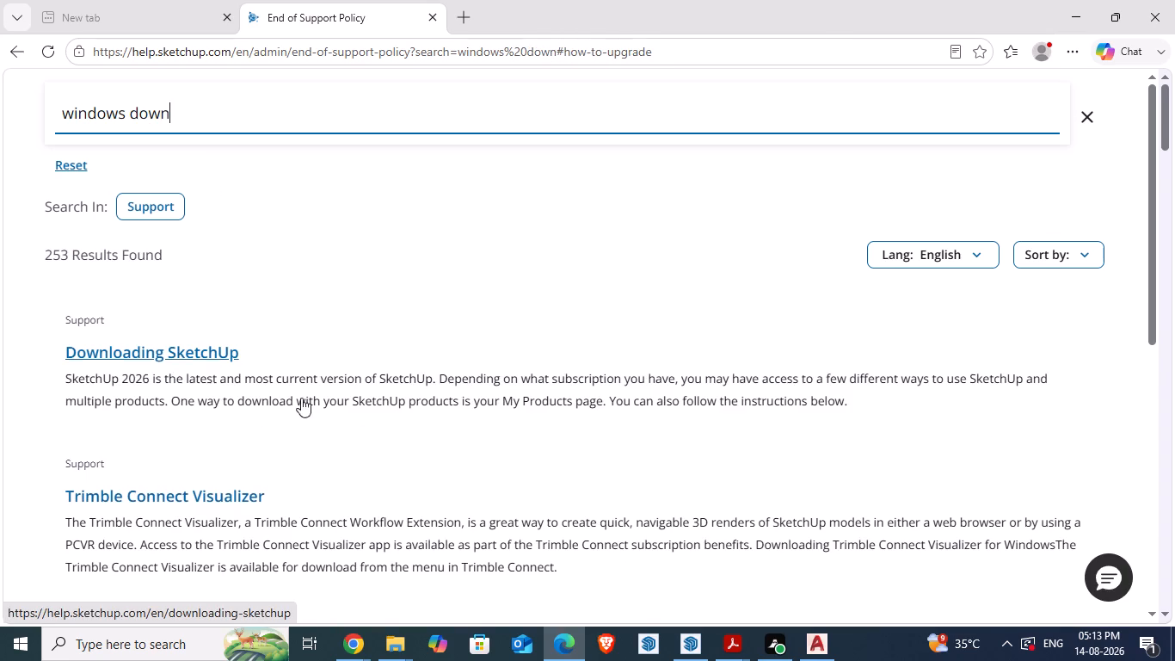
scroll(301, 397, "down", 5)
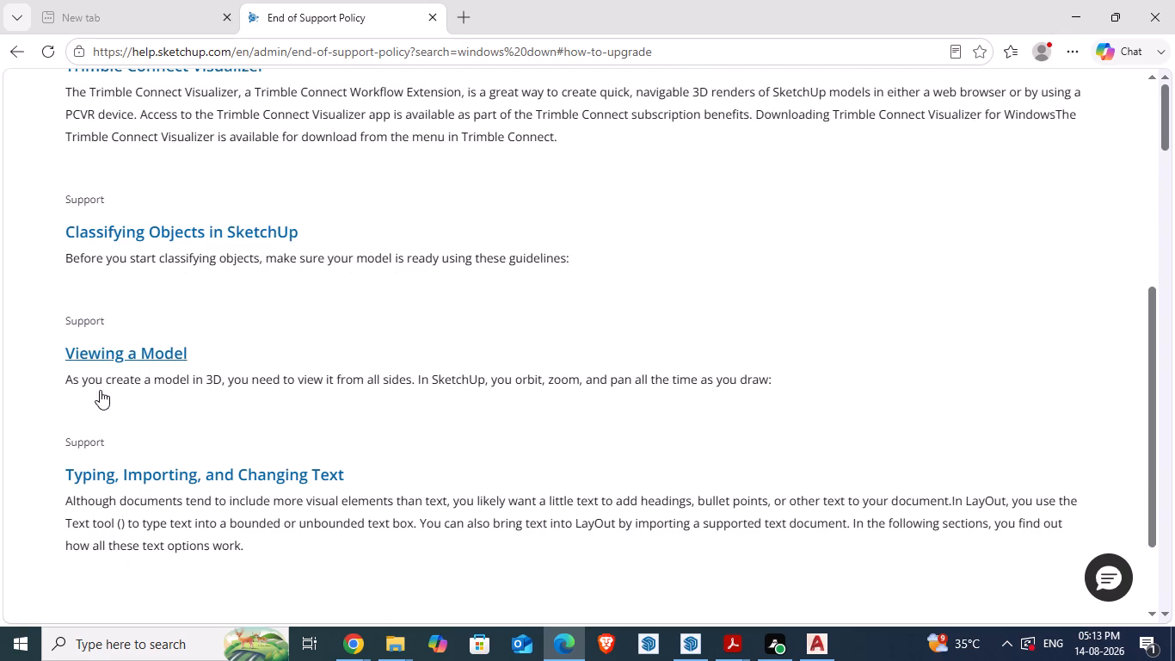
scroll(240, 359, "down", 4)
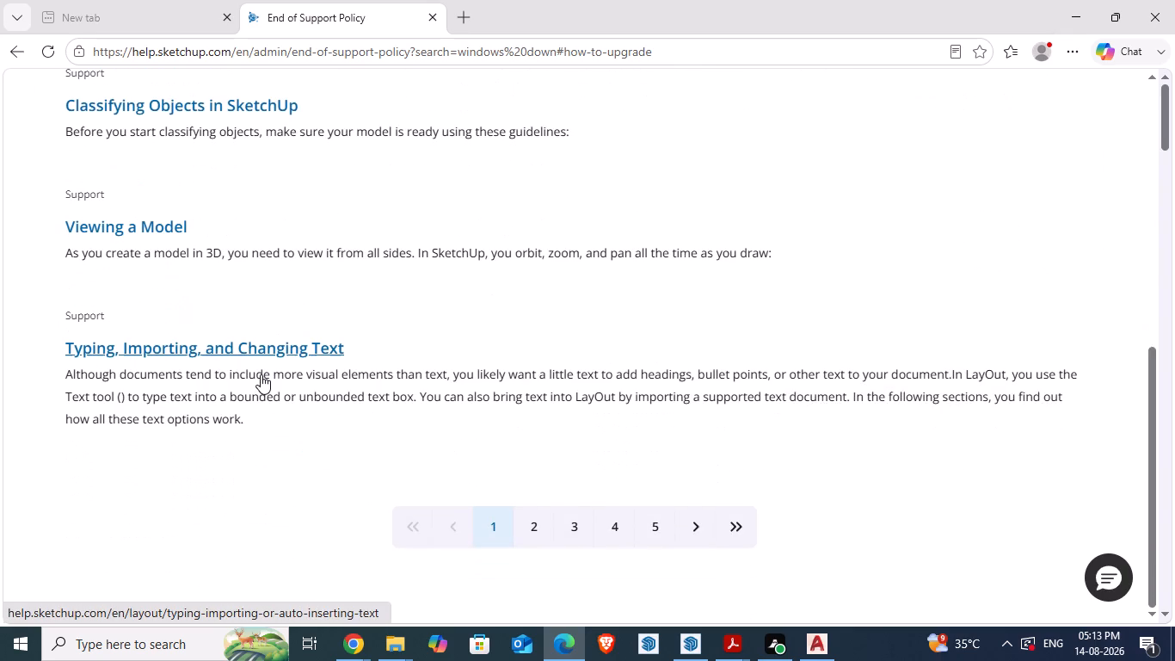
scroll(330, 394, "up", 5)
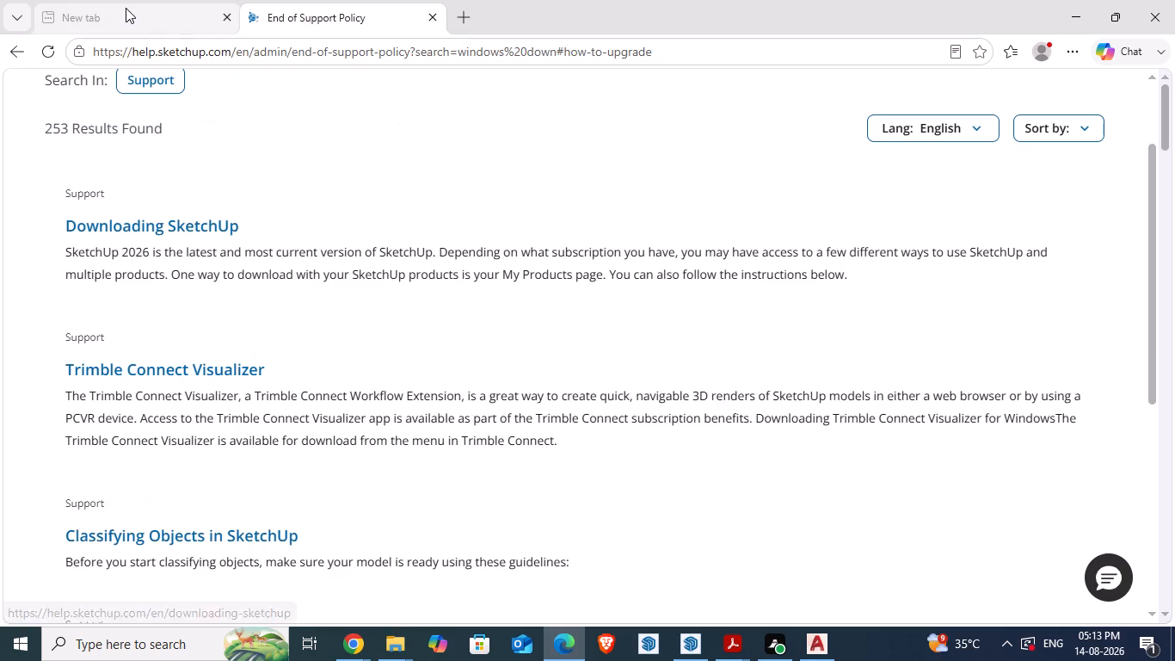
left_click(126, 8)
left_click(434, 12)
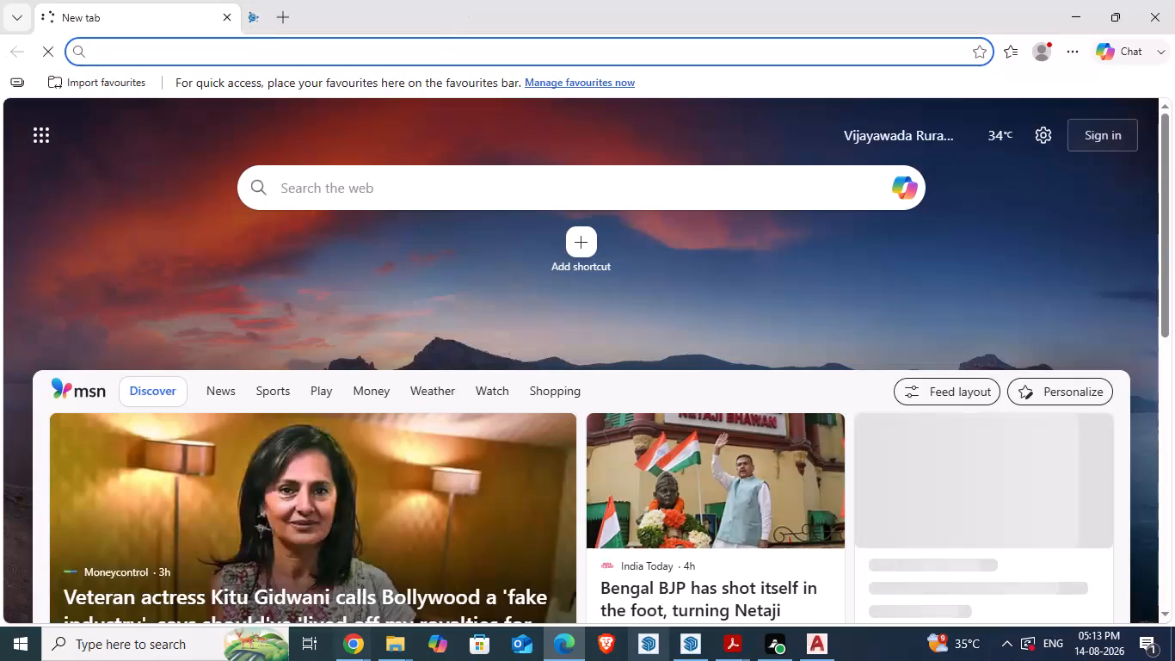
left_click(1170, 17)
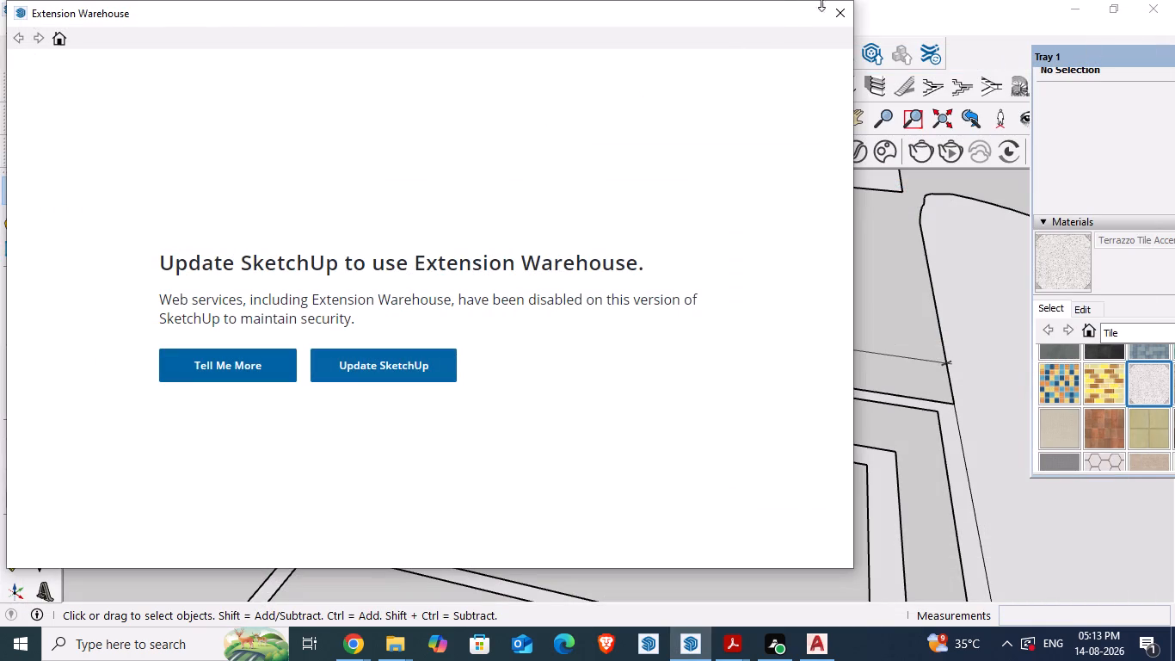
left_click(833, 13)
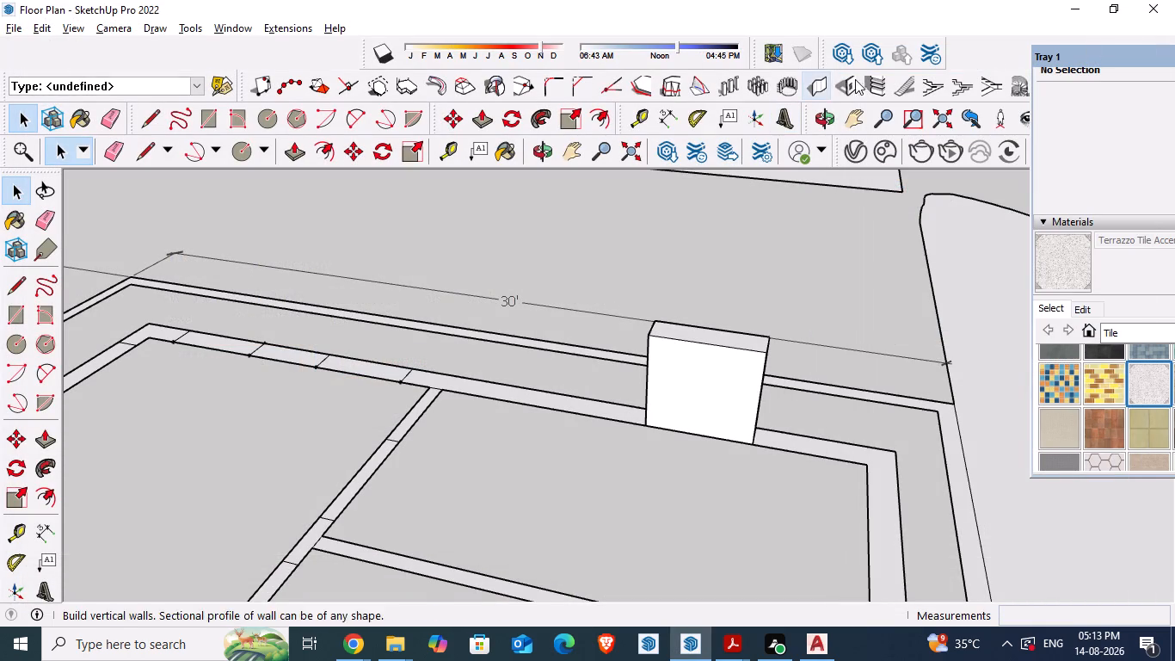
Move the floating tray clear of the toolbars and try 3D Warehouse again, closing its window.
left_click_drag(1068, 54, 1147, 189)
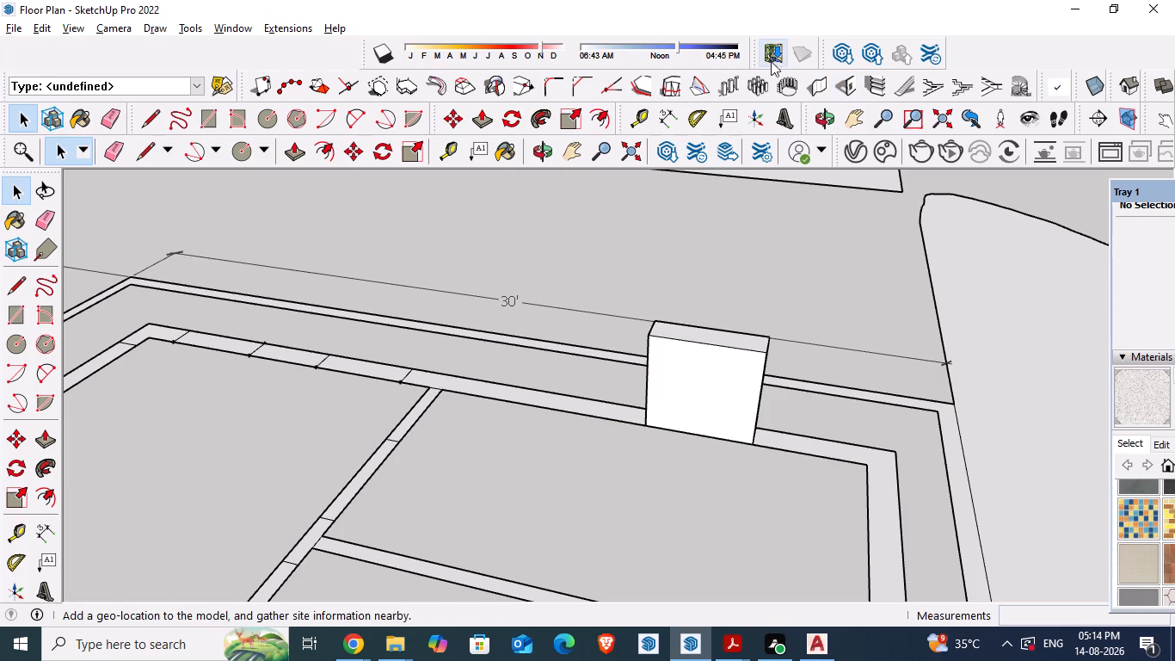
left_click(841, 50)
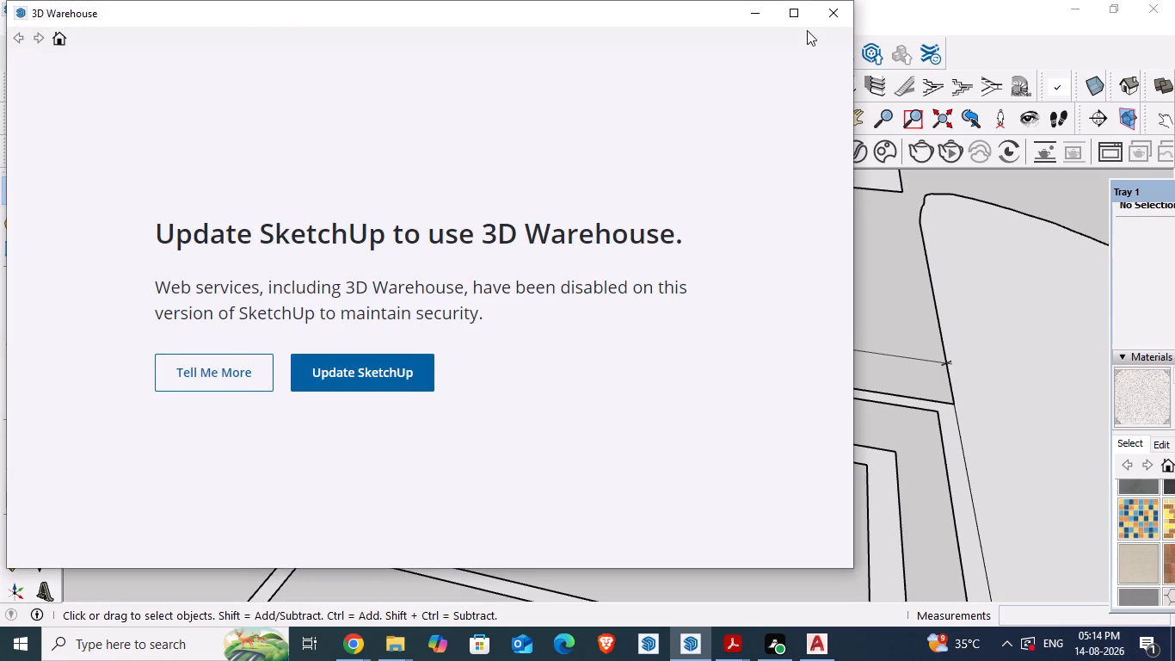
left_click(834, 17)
Move the floating tray fully into view, collapse its Materials section and expand Components.
left_click_drag(1173, 188, 846, 0)
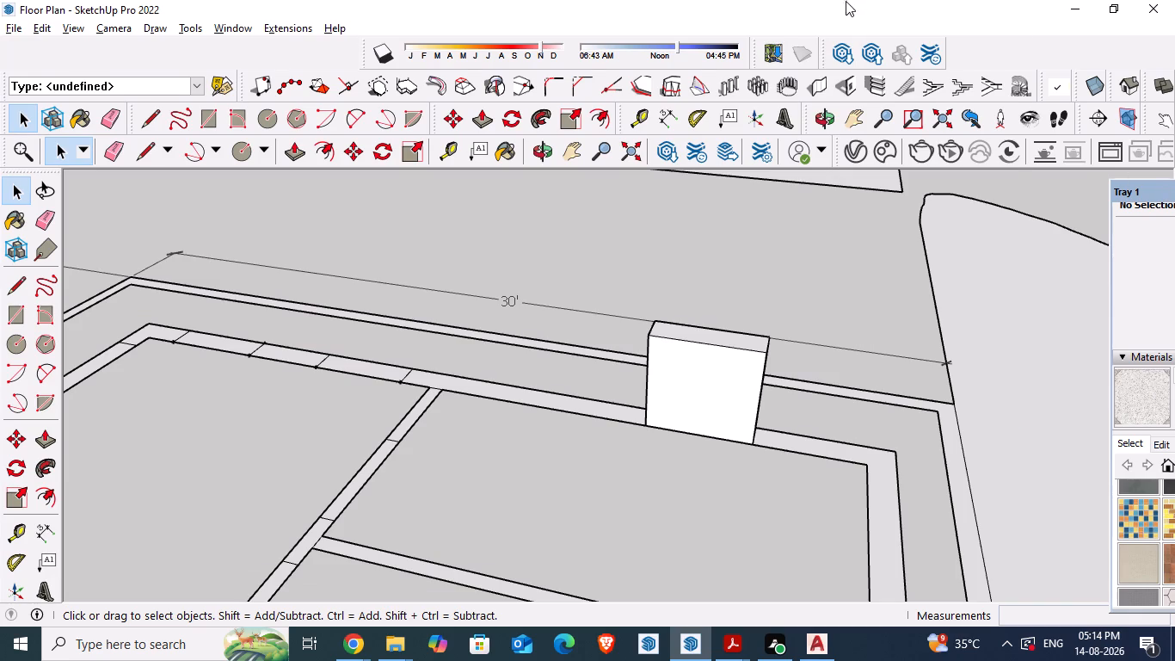
scroll(898, 141, "up", 11)
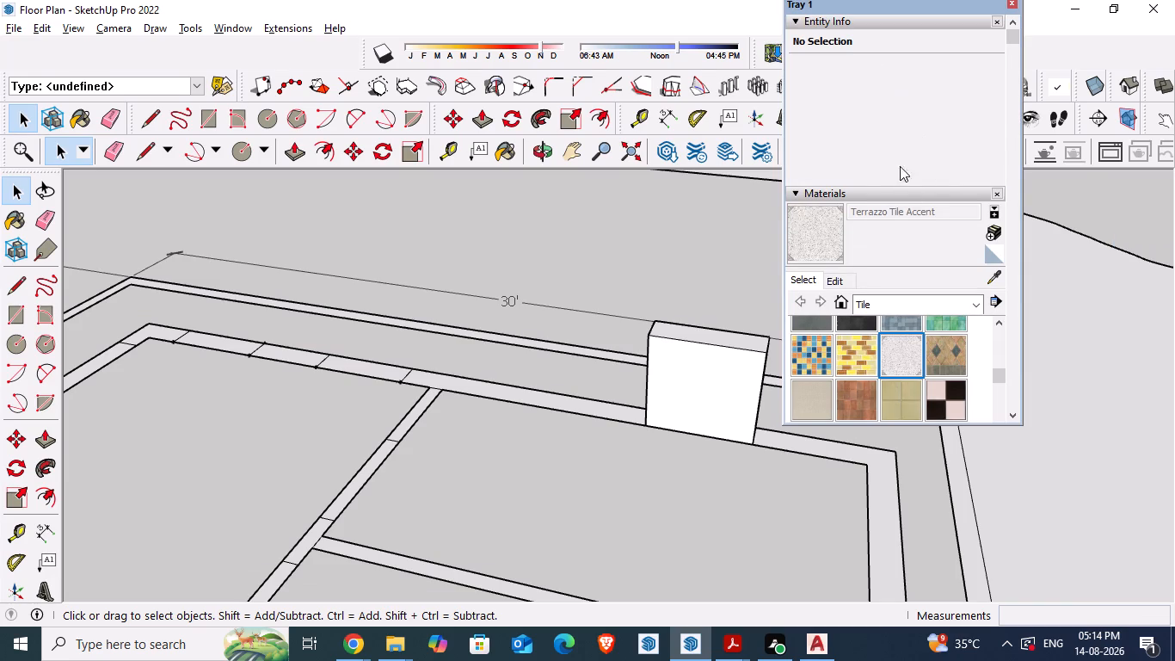
left_click(796, 190)
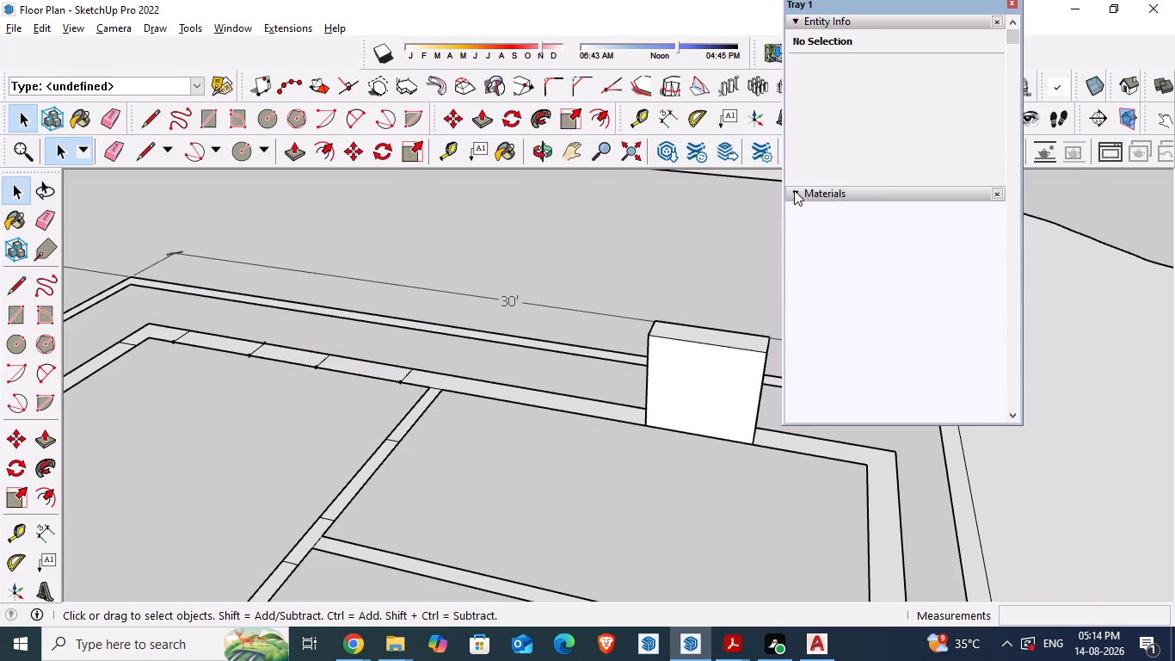
left_click(793, 219)
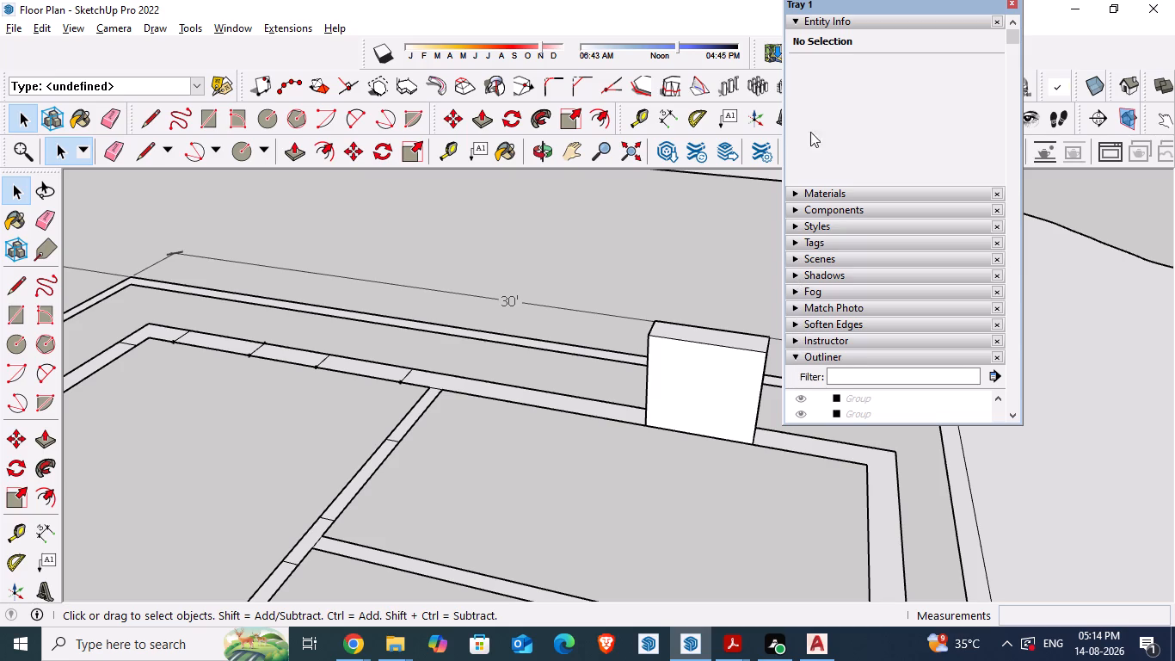
left_click(797, 37)
scroll(906, 158, "up", 4)
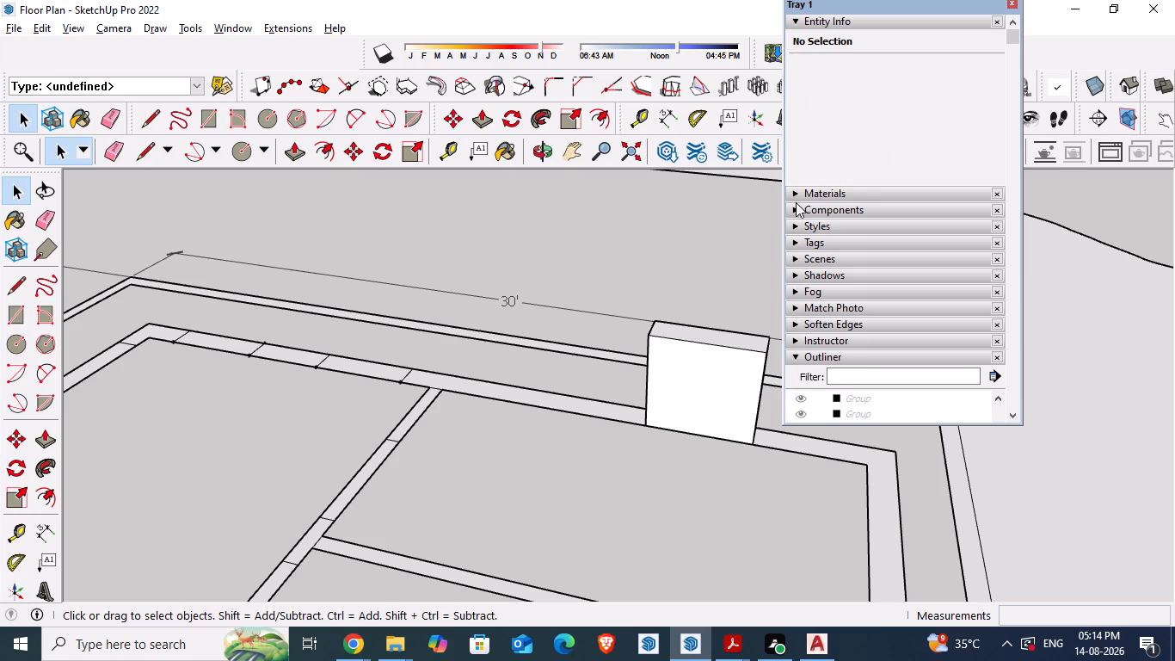
left_click(792, 206)
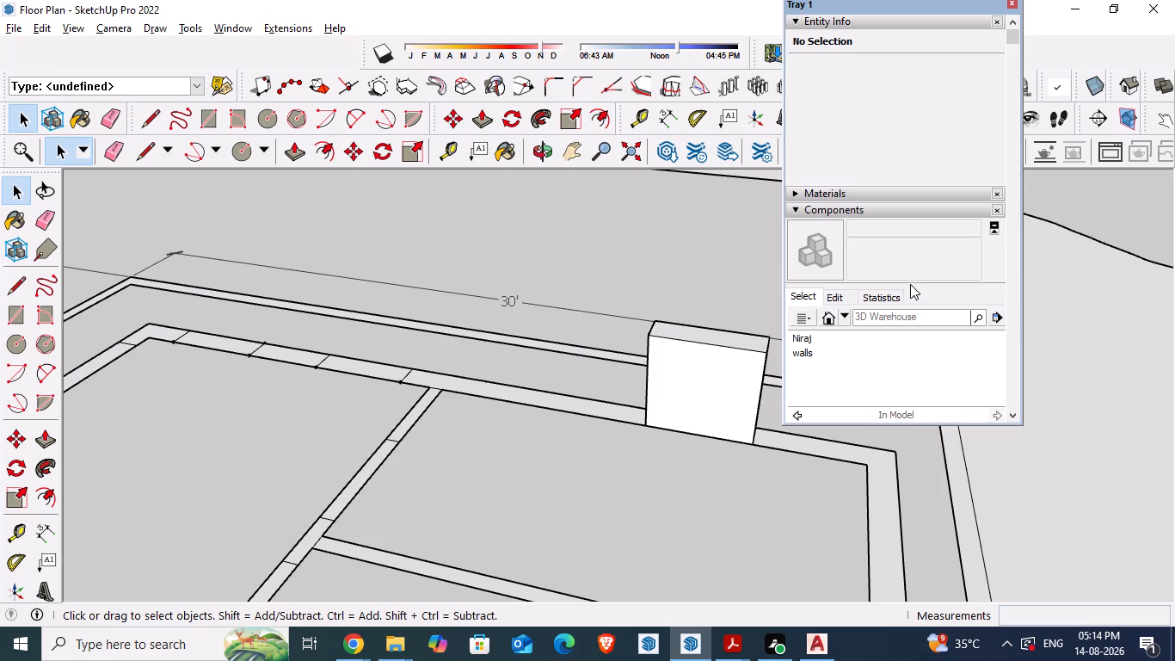
Close the floating tray over the model.
left_click(917, 225)
left_click(1009, 0)
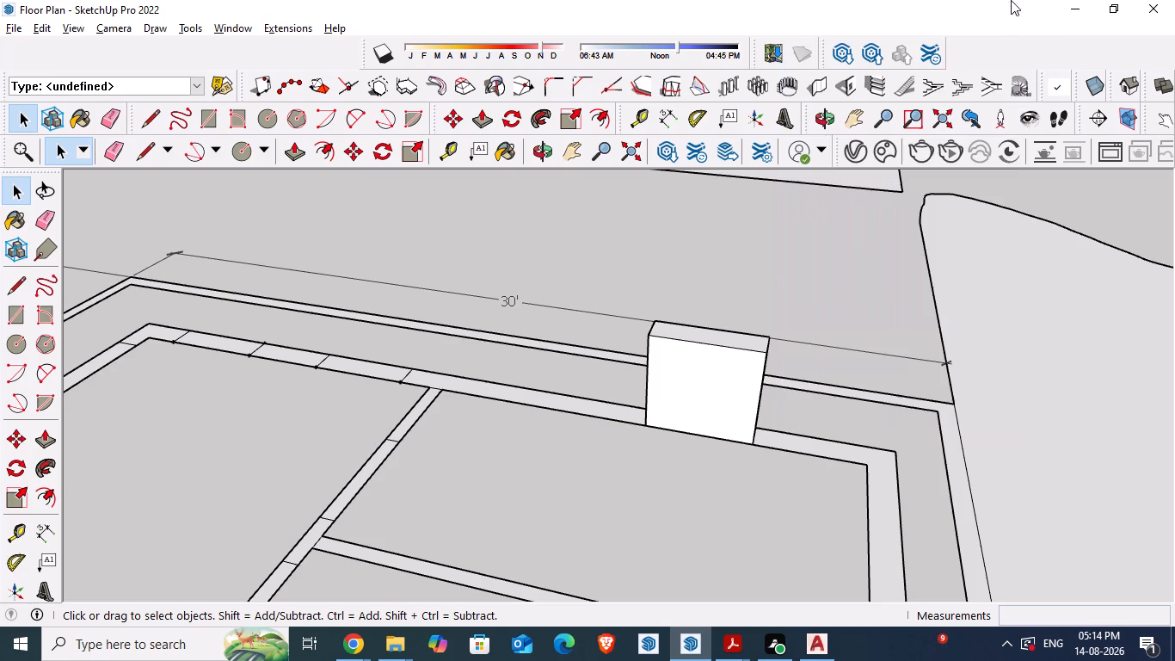
Open 3D Warehouse again and follow its link to the SketchUp products page in Edge.
scroll(689, 420, "down", 3)
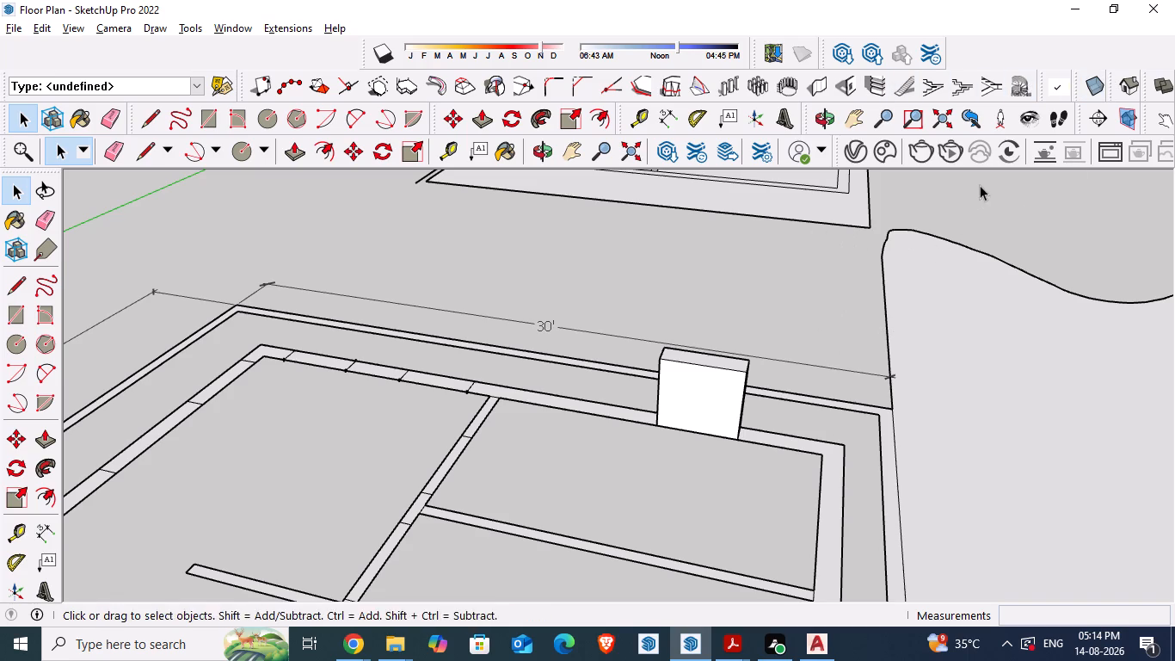
left_click(664, 151)
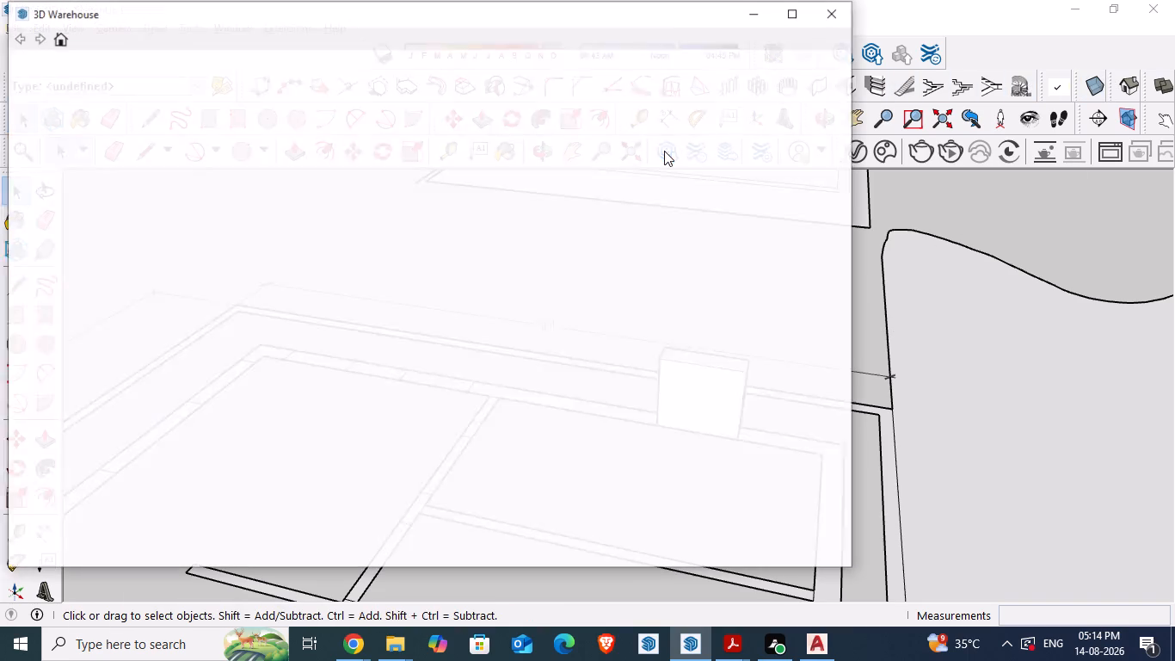
left_click(394, 368)
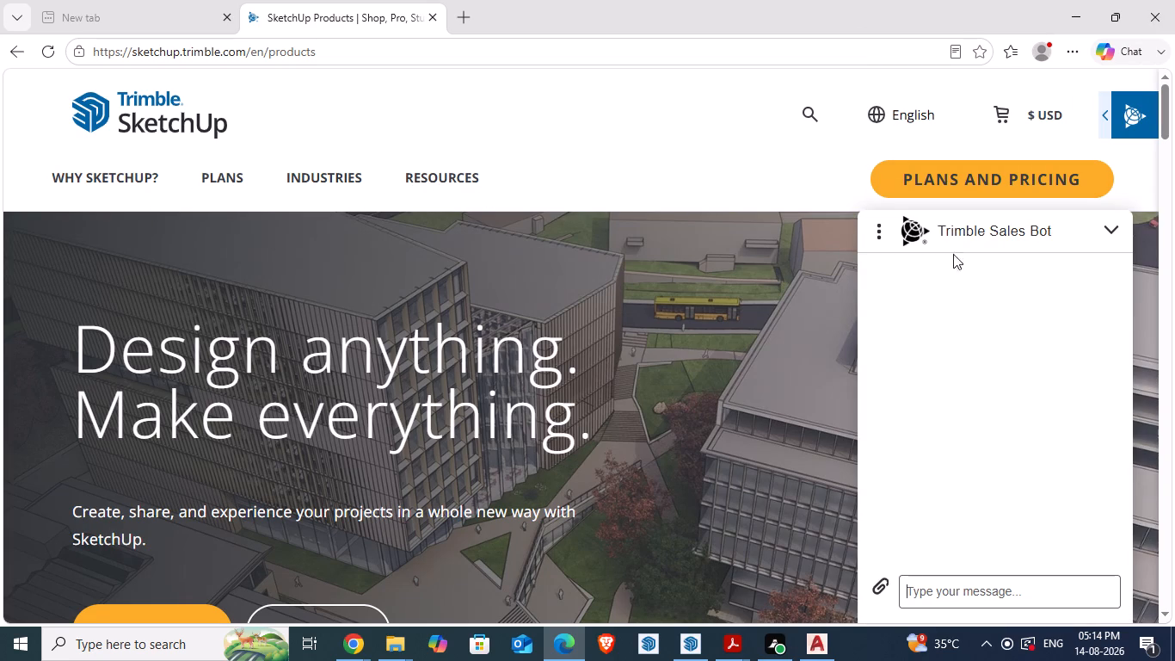
End the Trimble Sales Bot chat and close its window.
left_click(1005, 223)
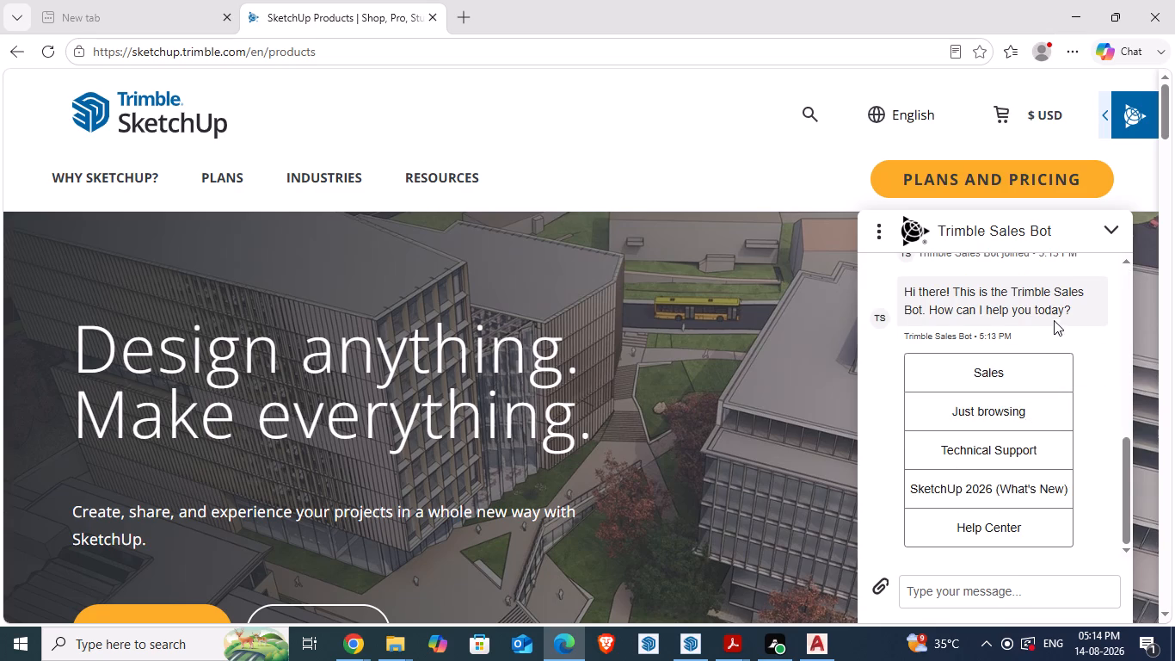
left_click(877, 232)
left_click(885, 273)
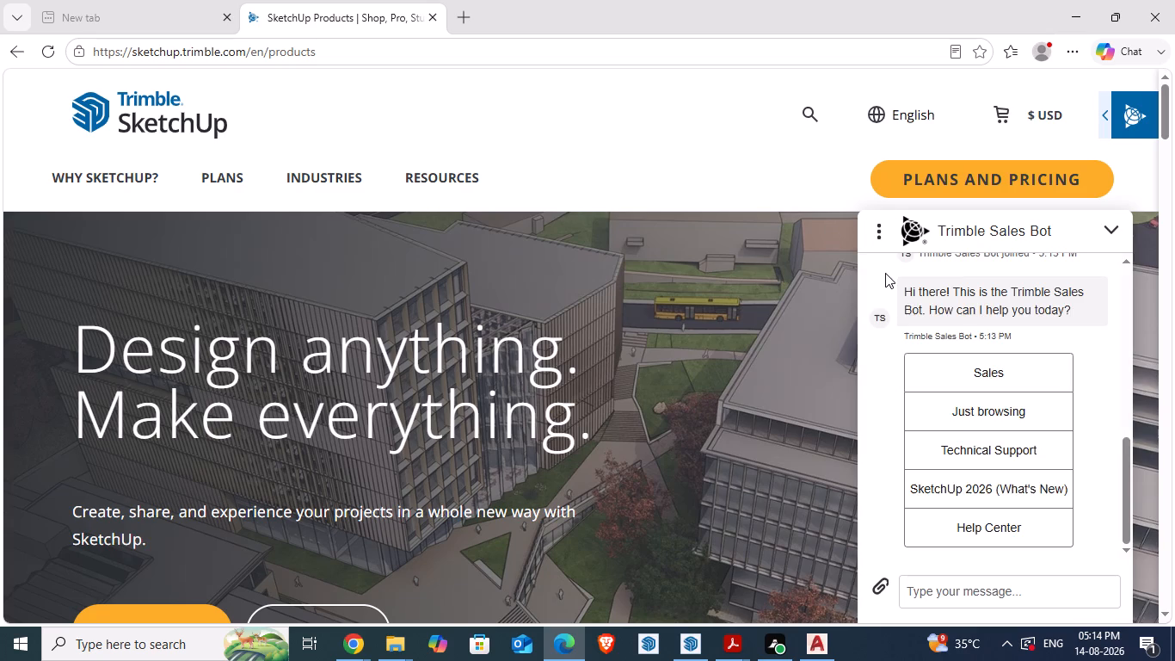
left_click(750, 313)
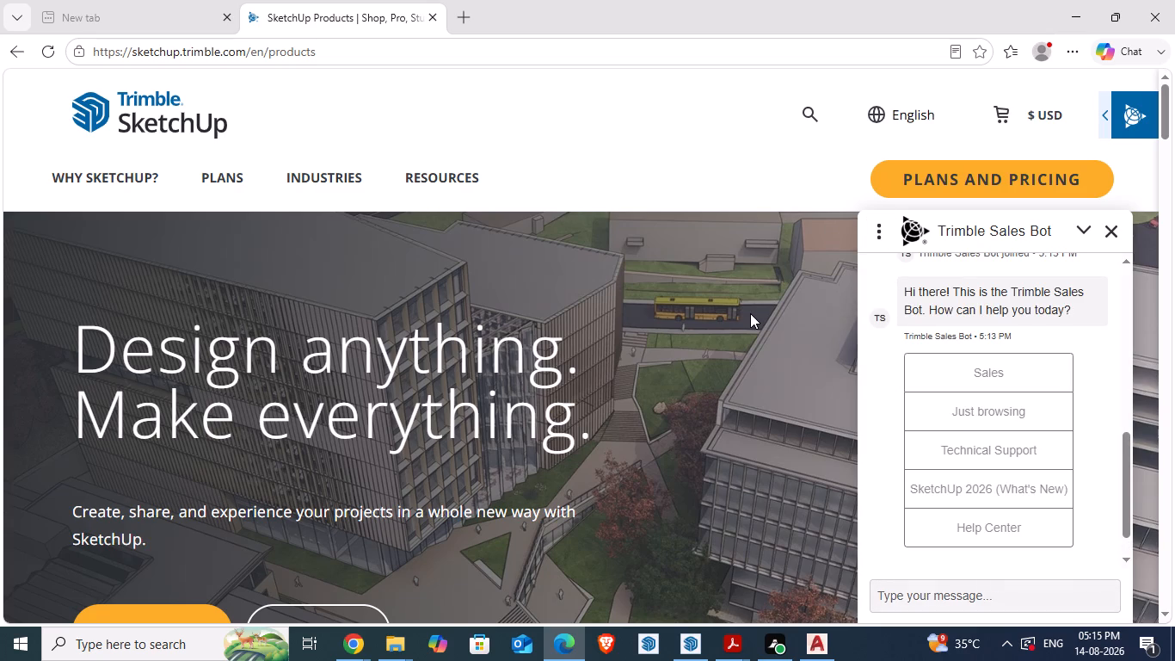
left_click(1104, 231)
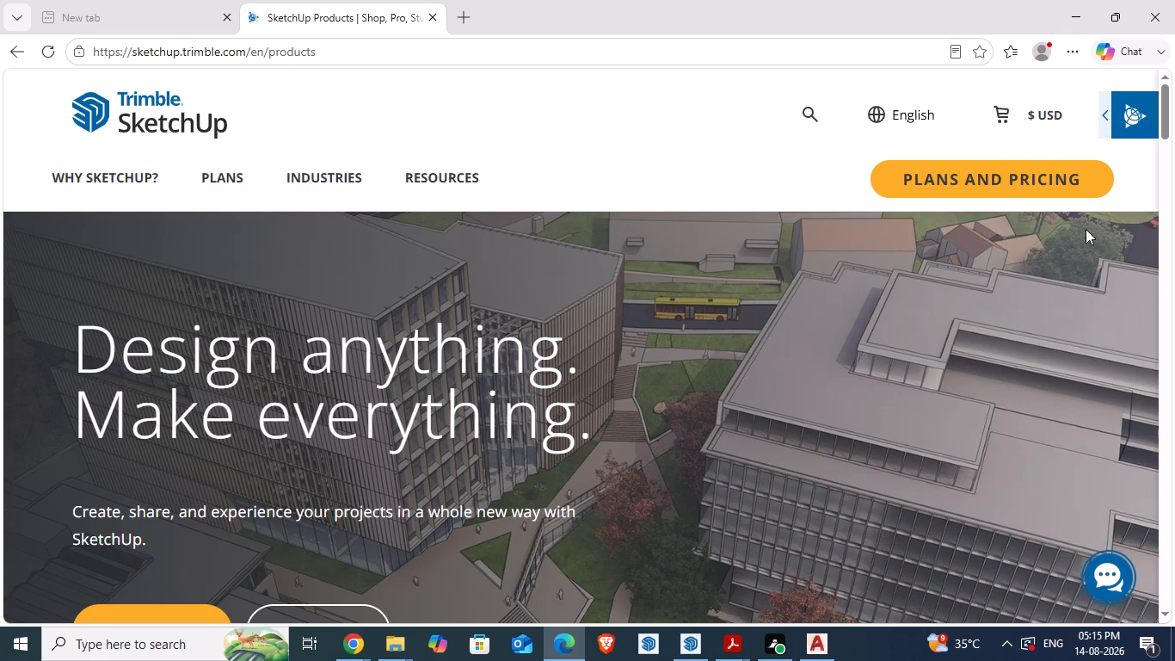
Sign in to the Trimble account on the SketchUp site, check the account details and dismiss them.
left_click(1096, 120)
left_click(1102, 116)
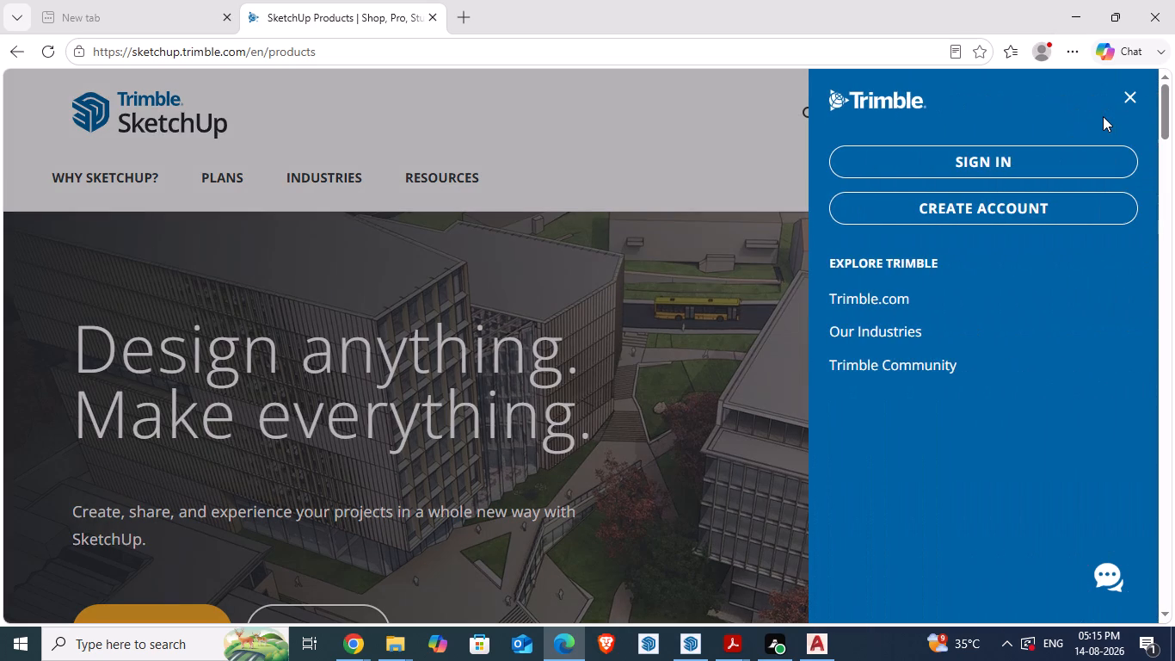
left_click(968, 167)
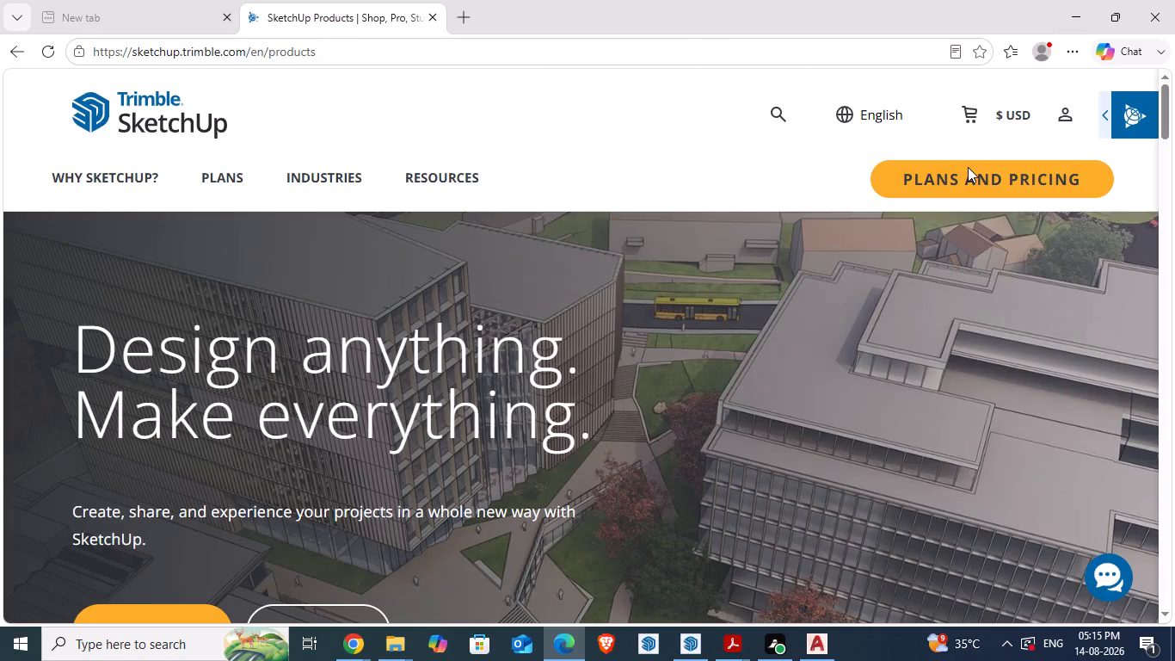
left_click(1065, 113)
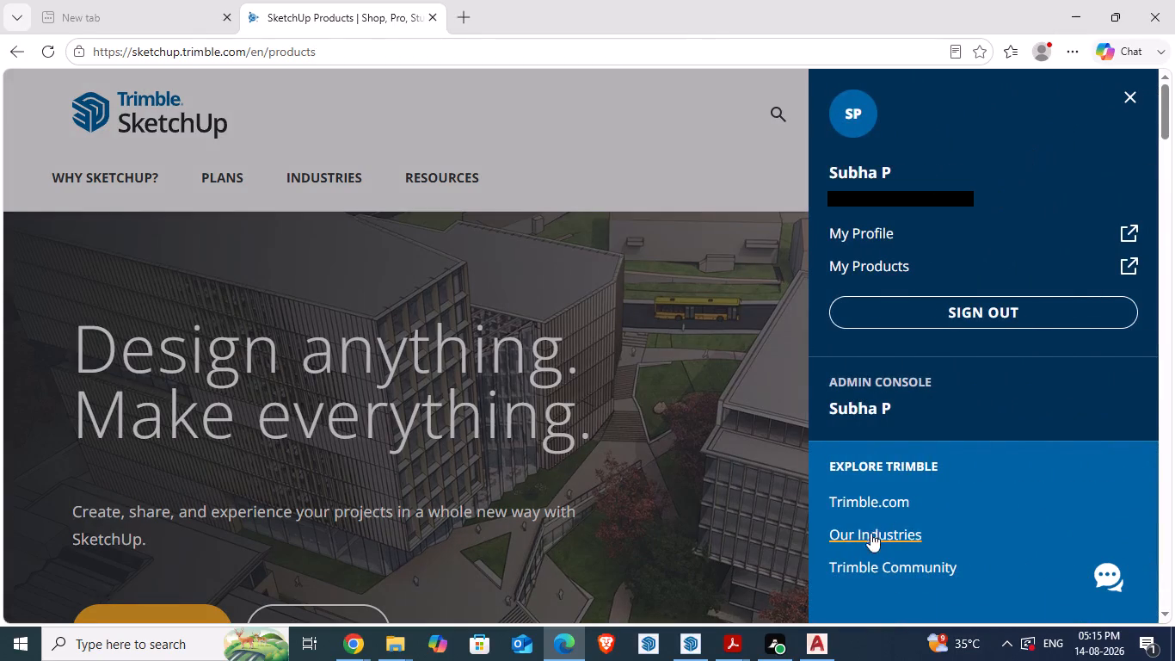
left_click(751, 374)
Go from the Try Free page to the free 7-day SketchUp Pro trial and look through its sign-up form.
scroll(658, 324, "down", 5)
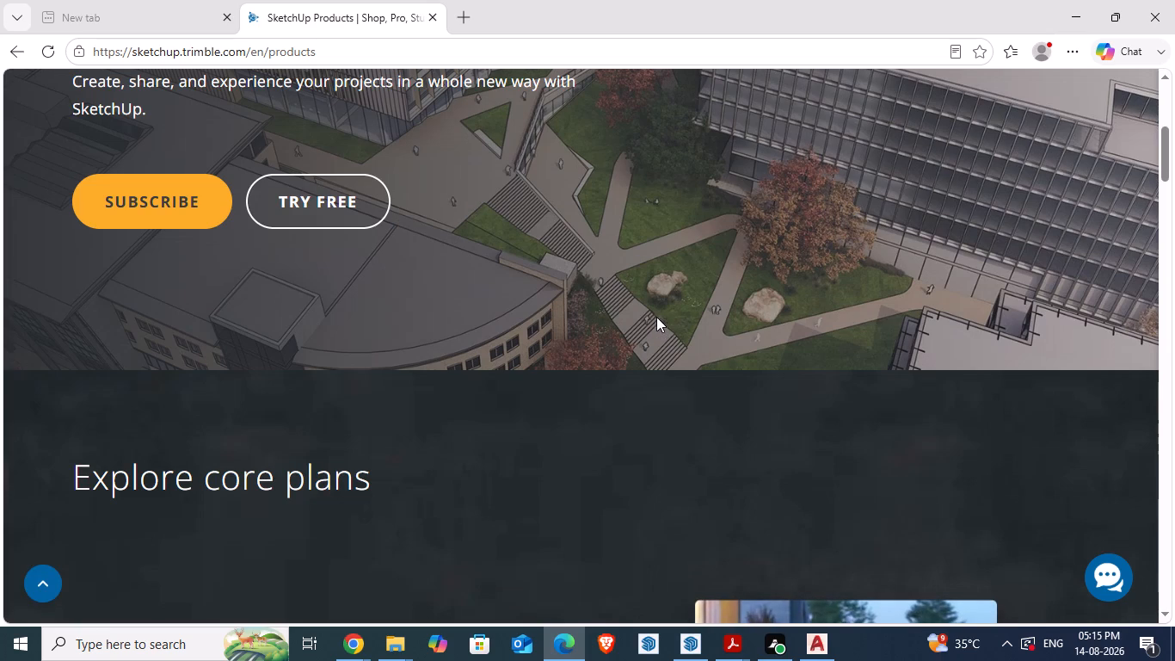
left_click(353, 198)
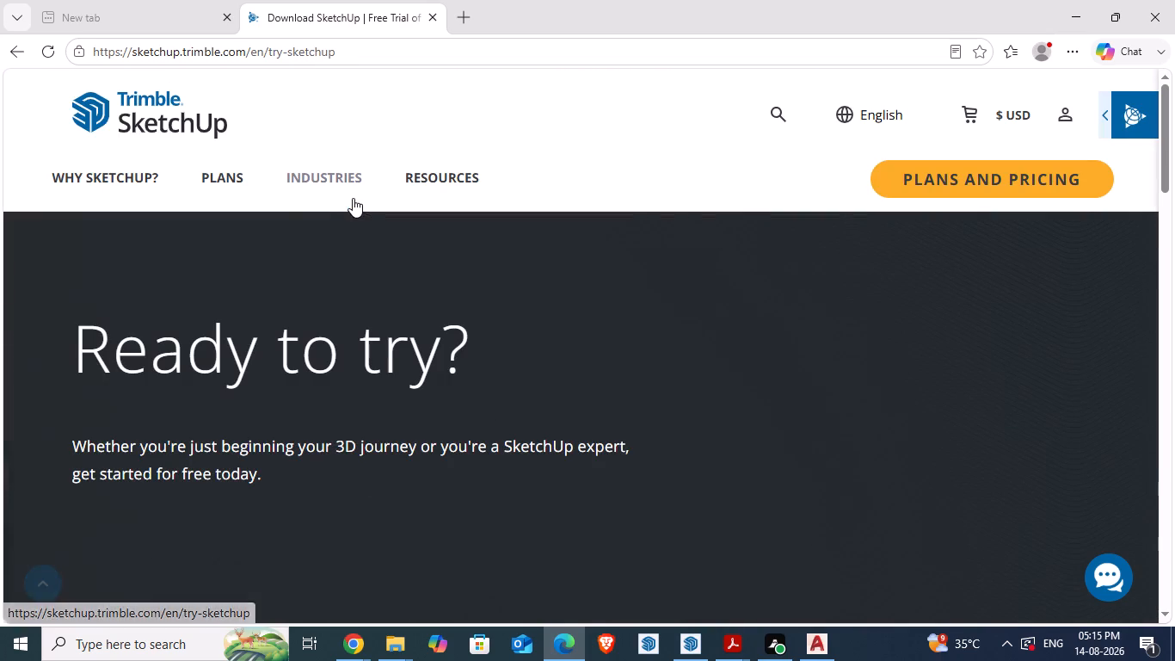
scroll(591, 361, "down", 4)
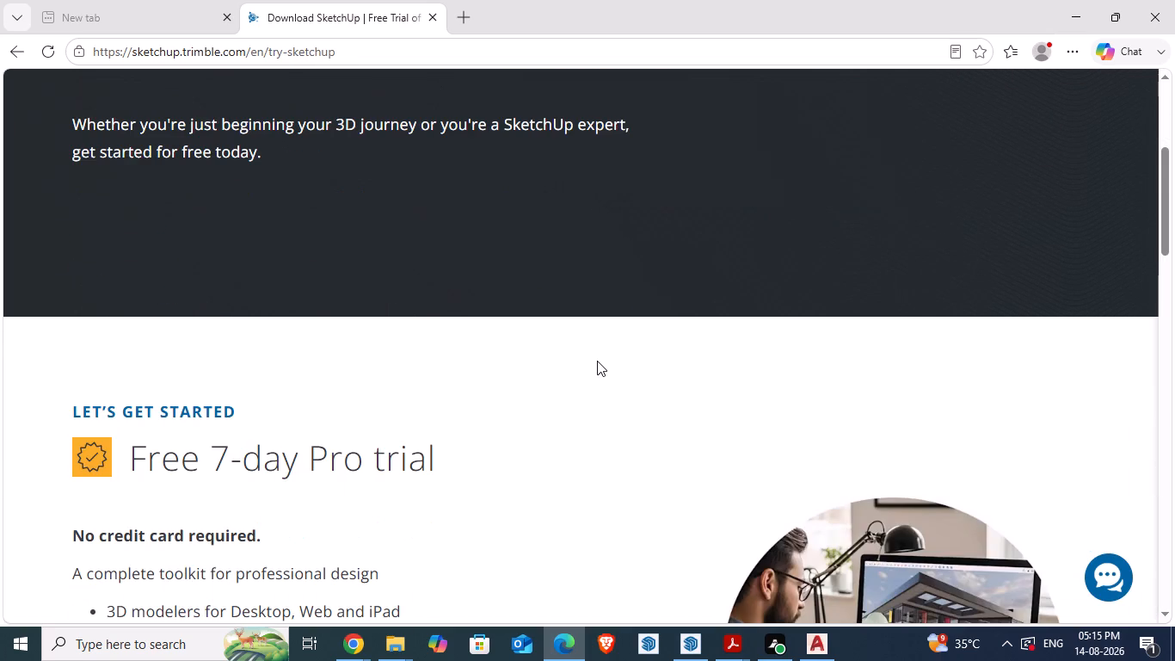
scroll(597, 361, "down", 6)
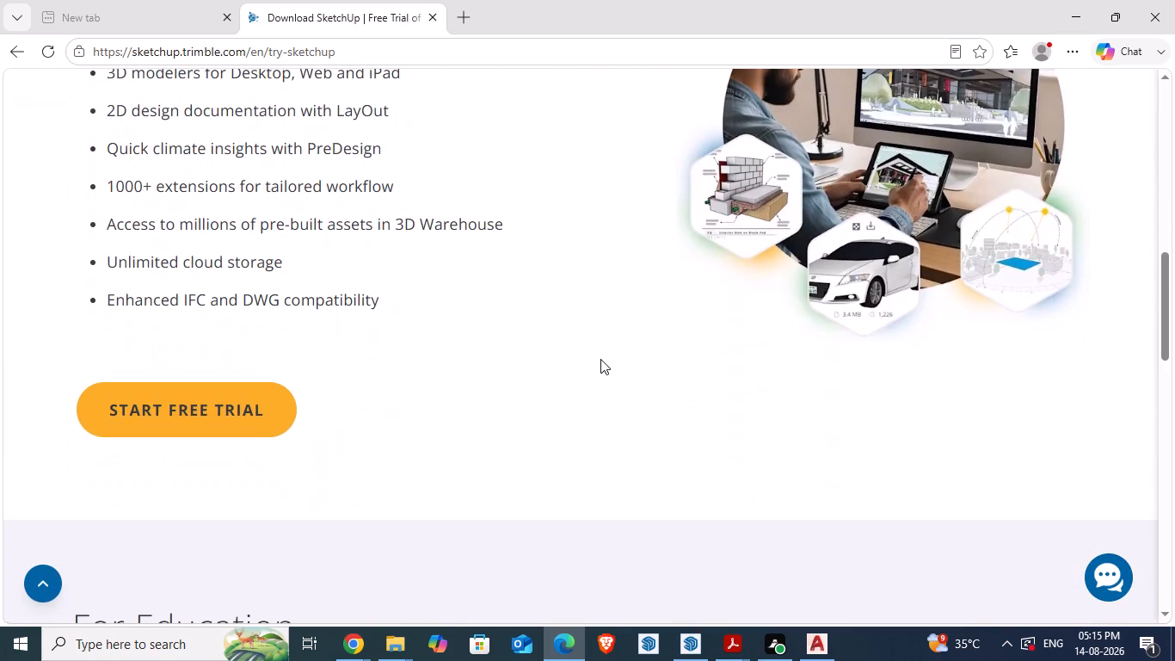
left_click(207, 419)
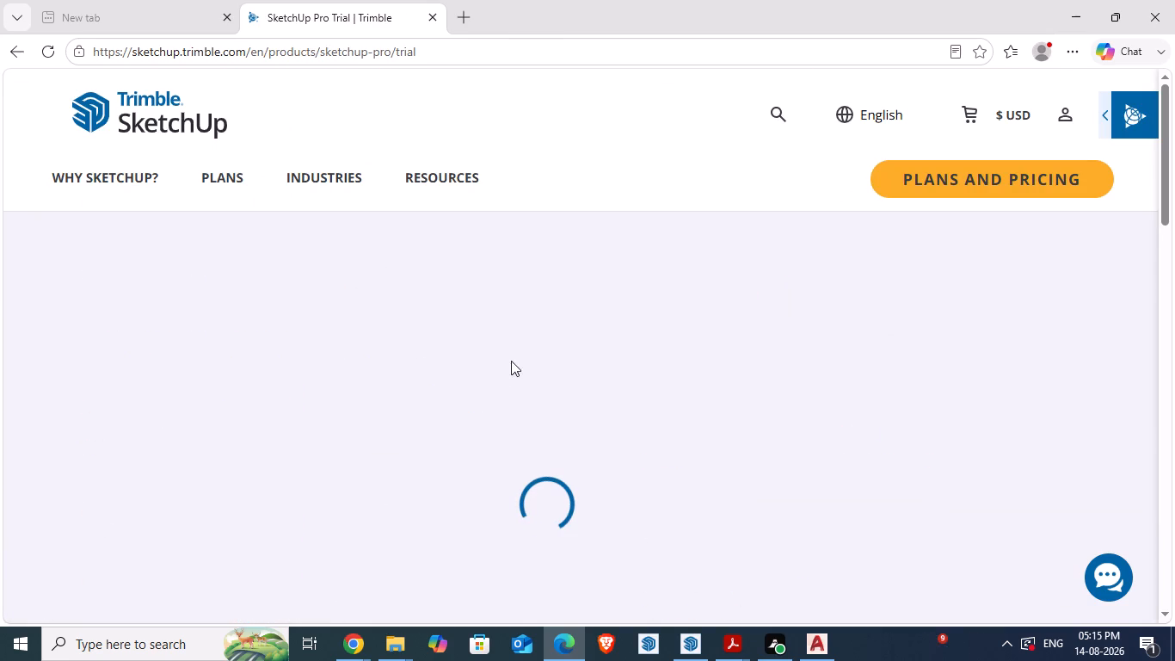
scroll(573, 360, "down", 2)
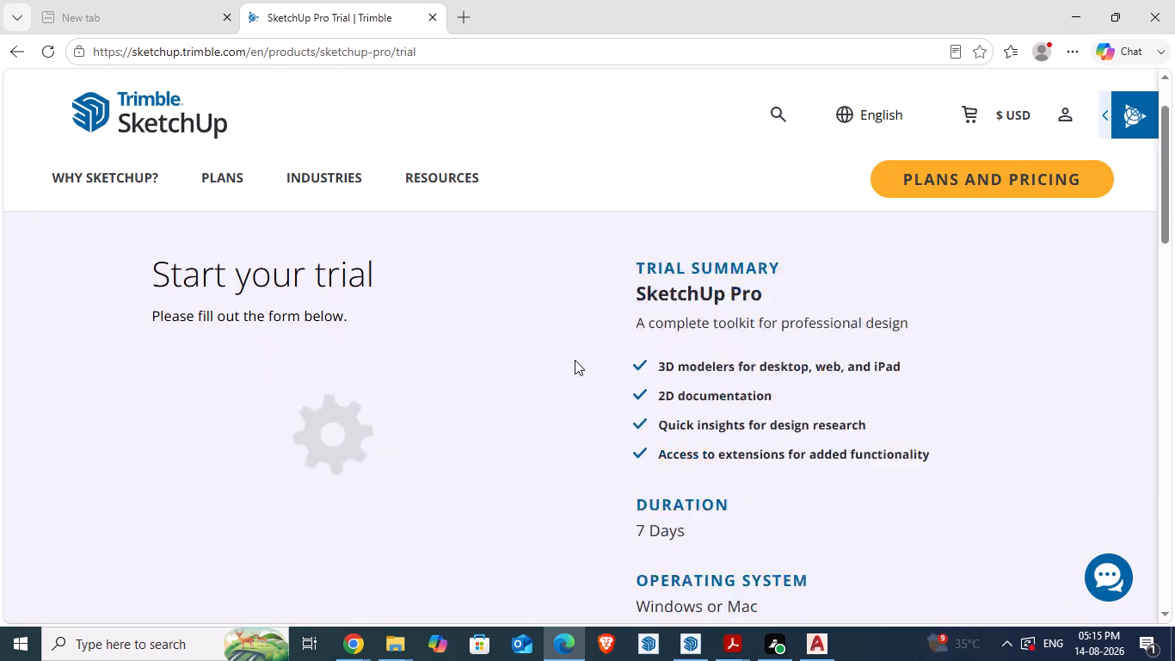
scroll(575, 360, "down", 2)
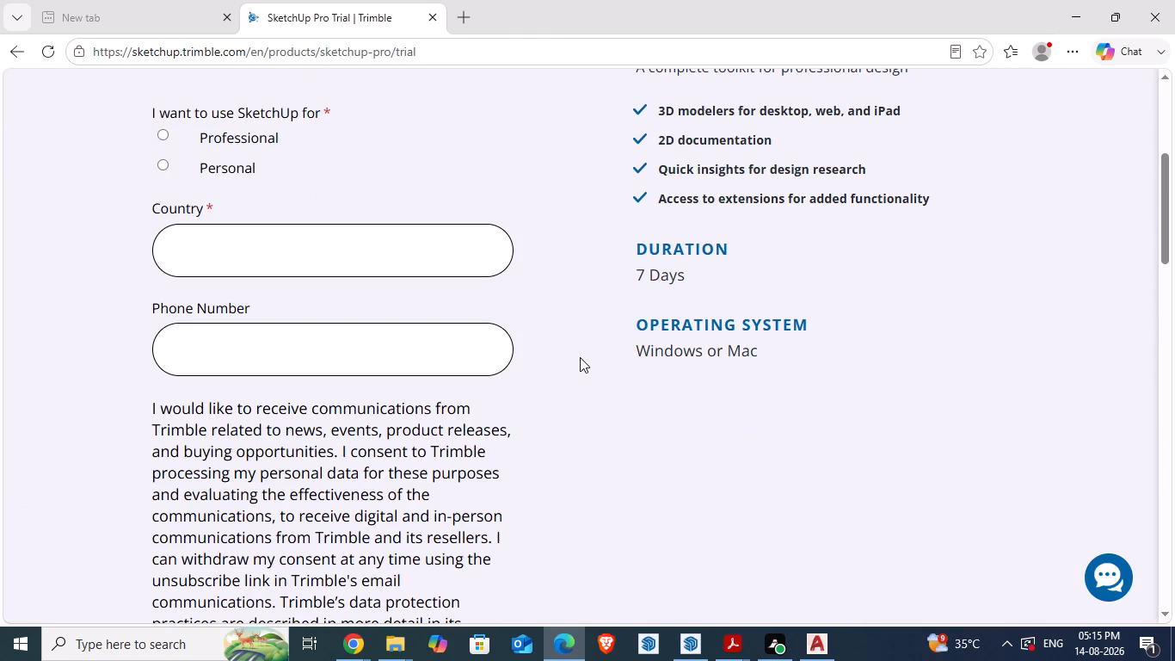
scroll(613, 339, "up", 10)
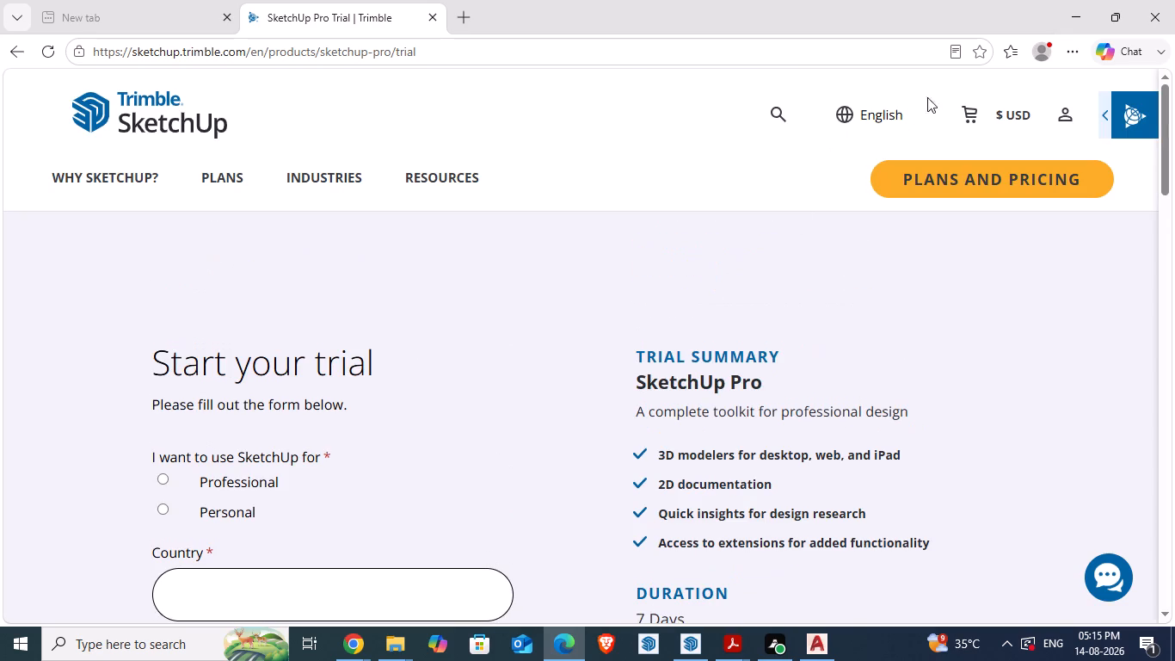
Search the SketchUp site for "windows for" and open the article "Winning with 3D: A study of 5 Ramboll landscape architecture projects".
left_click(224, 173)
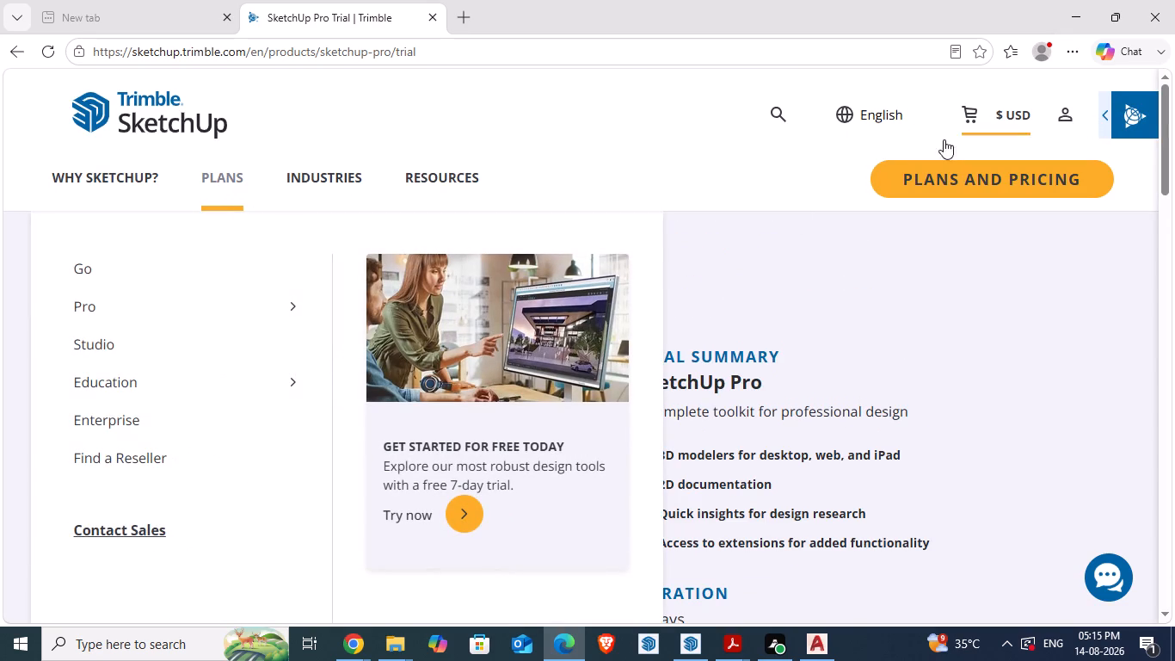
left_click(766, 115)
left_click(772, 112)
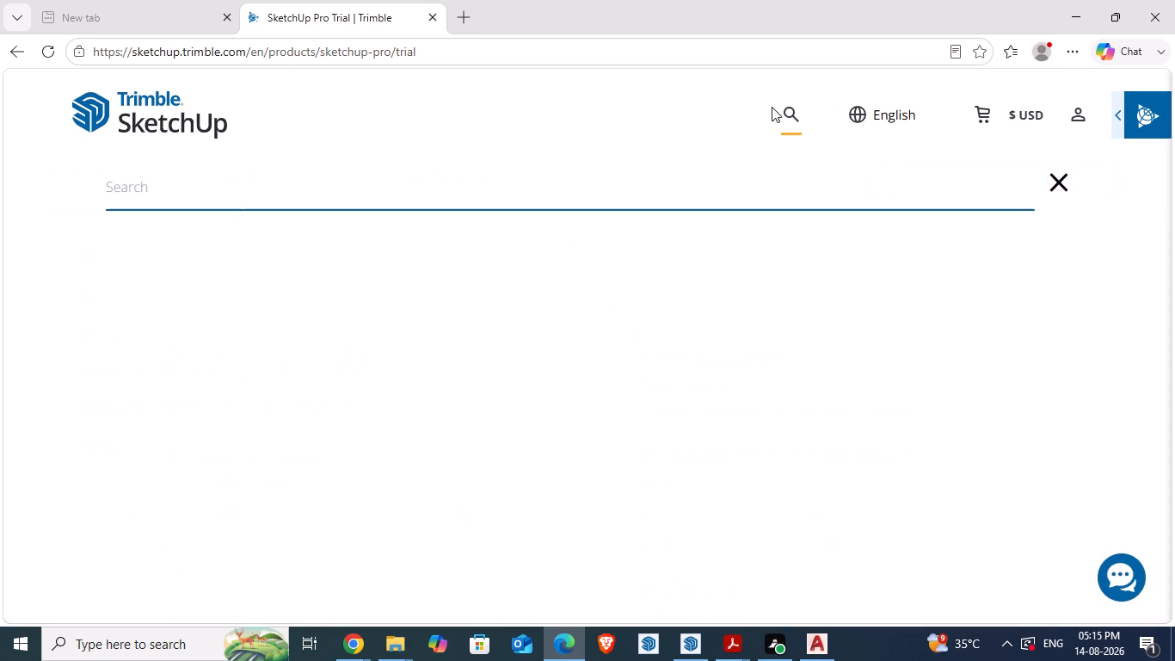
left_click(528, 193)
type("windo")
type("ws for")
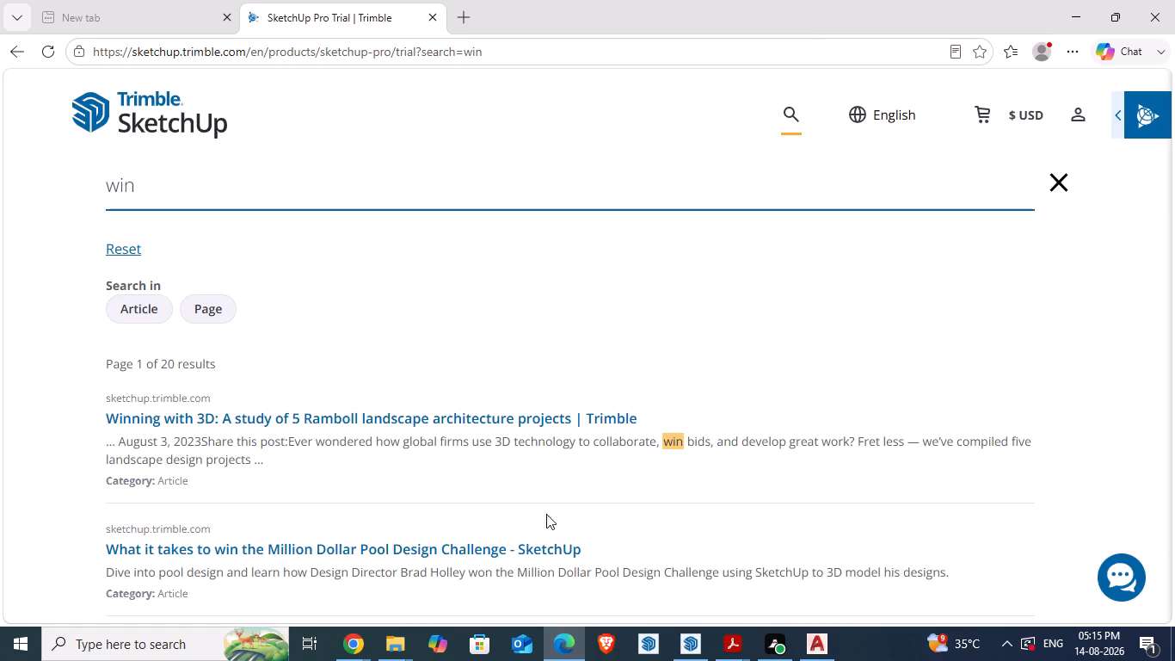
left_click(337, 414)
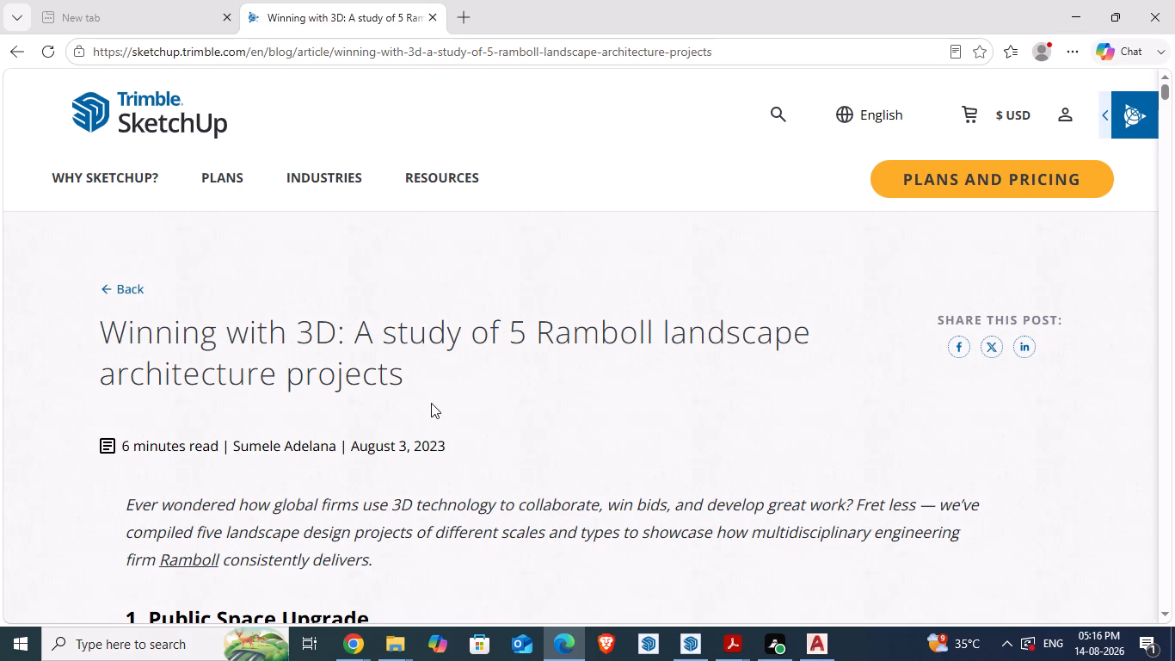
Read through the Ramboll landscape architecture article and return to its beginning.
scroll(433, 403, "down", 17)
scroll(440, 400, "down", 8)
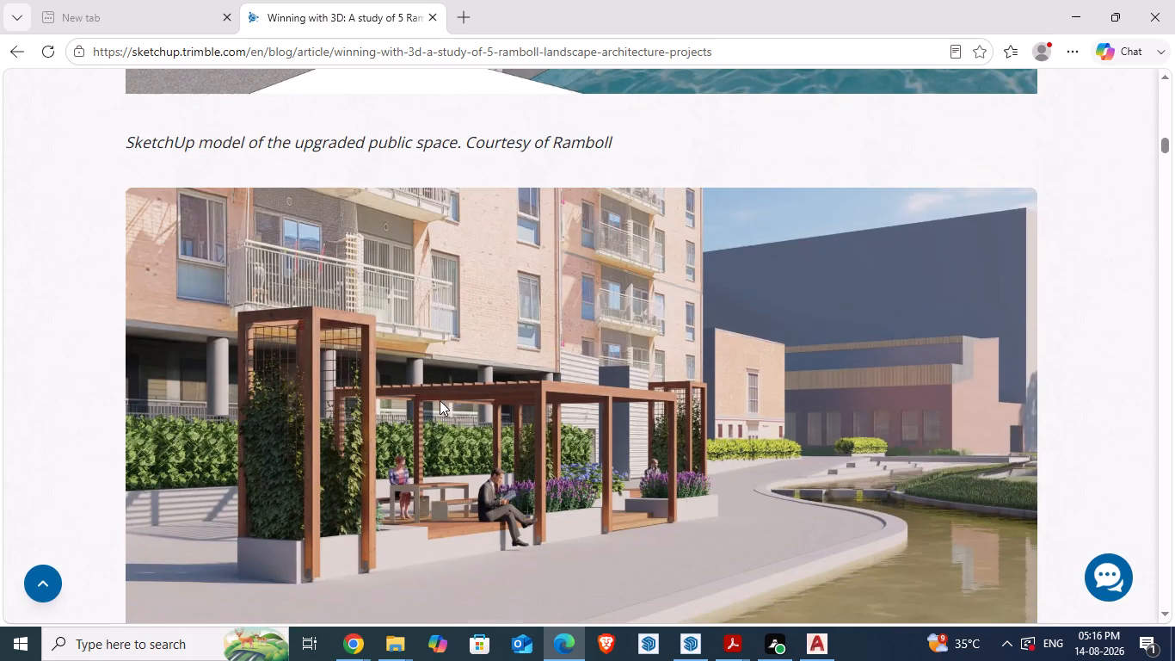
scroll(440, 400, "down", 3)
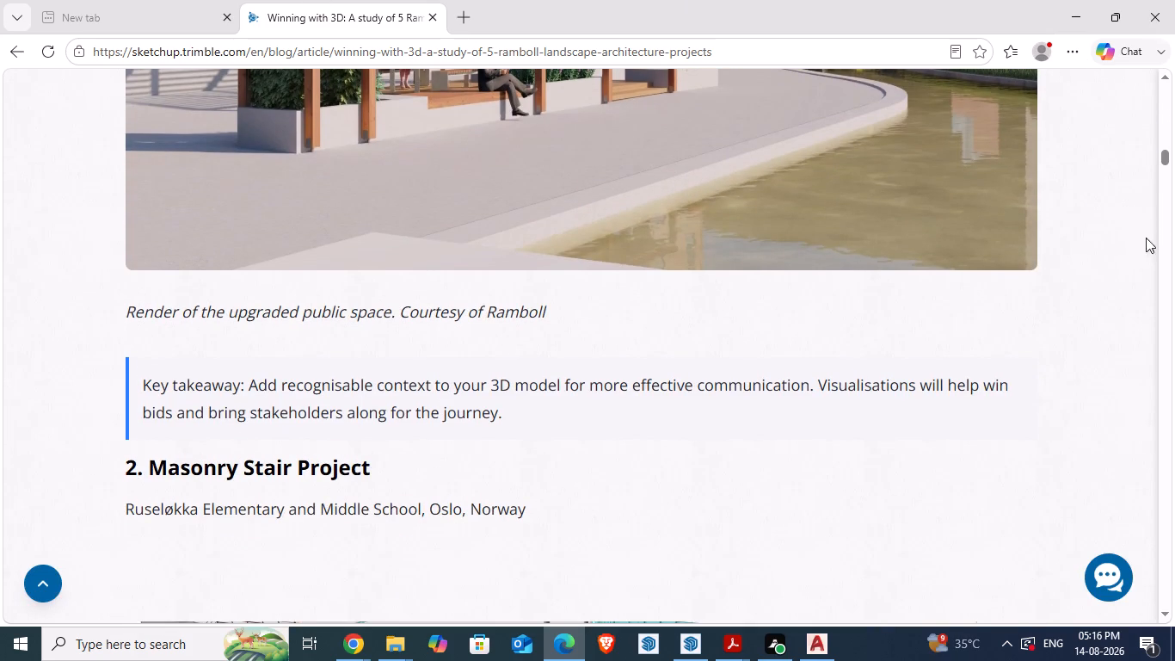
scroll(1139, 245, "up", 18)
scroll(624, 223, "up", 13)
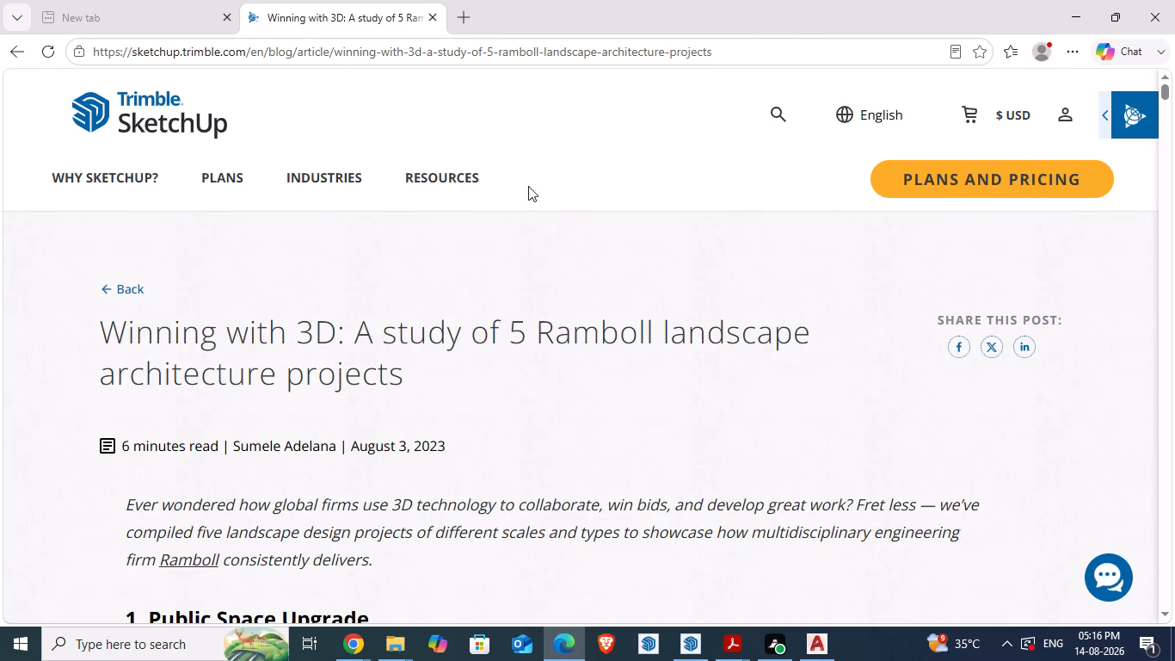
Look through the site's Resources, Plans and Pricing, and Benefits of SketchUp sections.
left_click(449, 179)
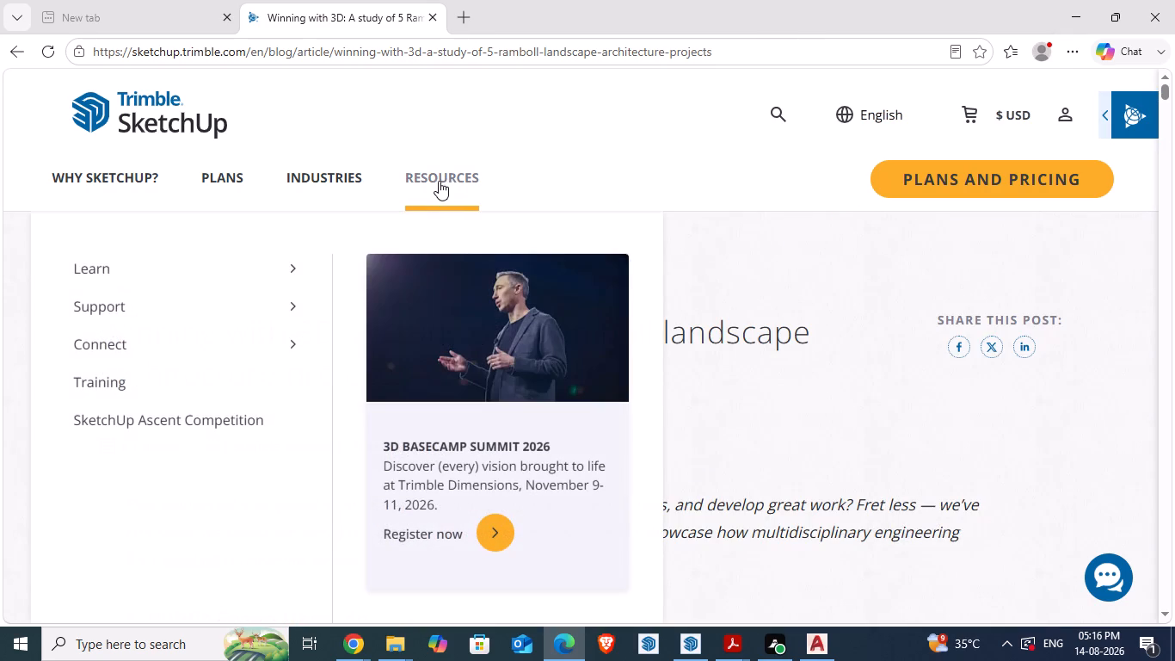
left_click(937, 166)
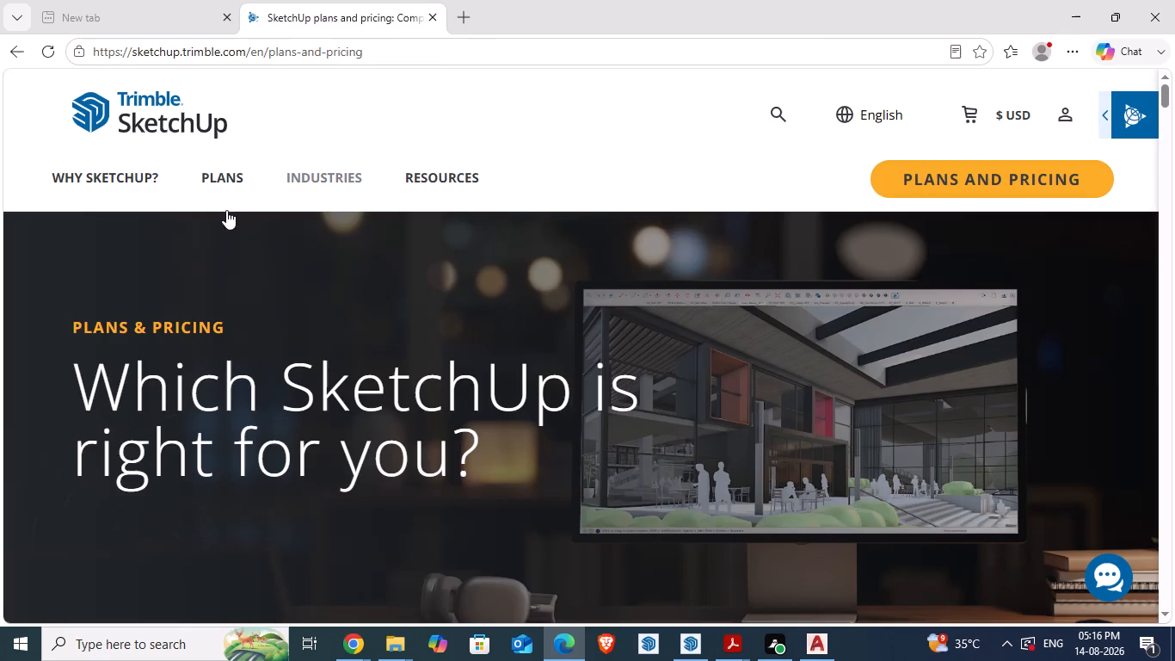
left_click(72, 185)
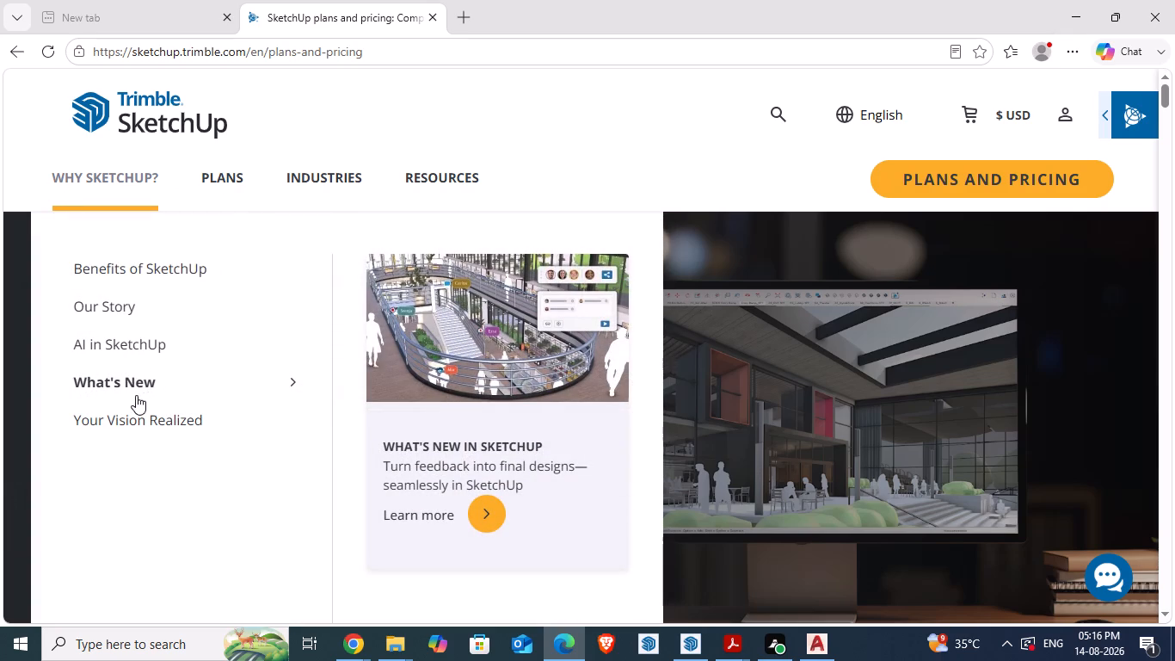
left_click(138, 266)
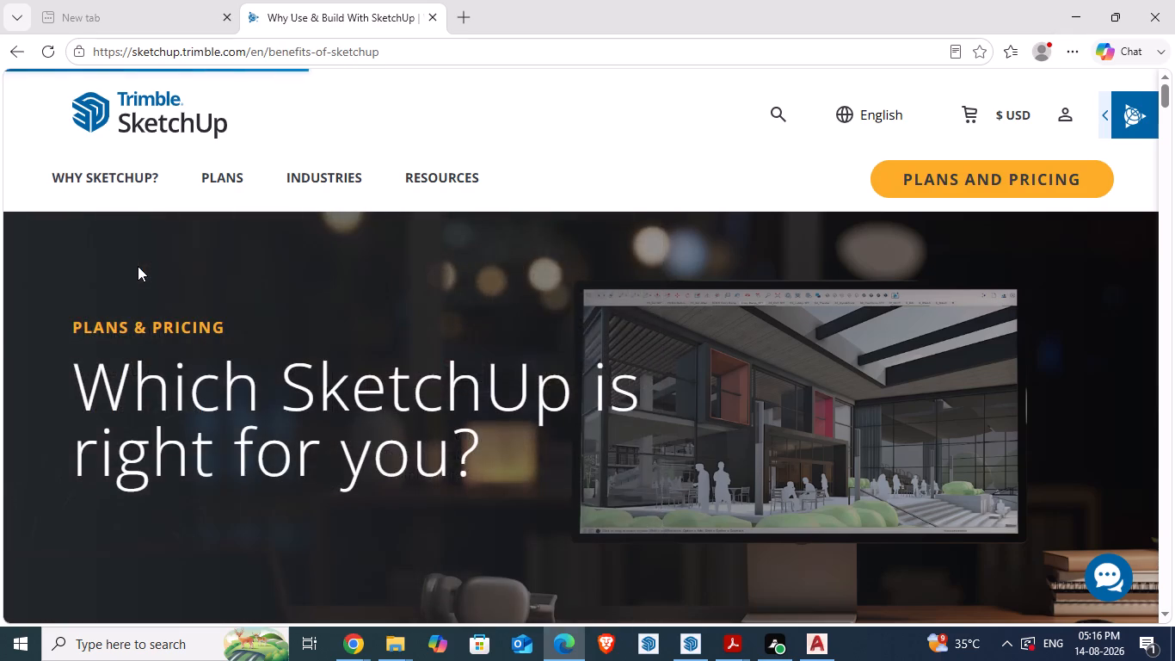
scroll(370, 369, "down", 11)
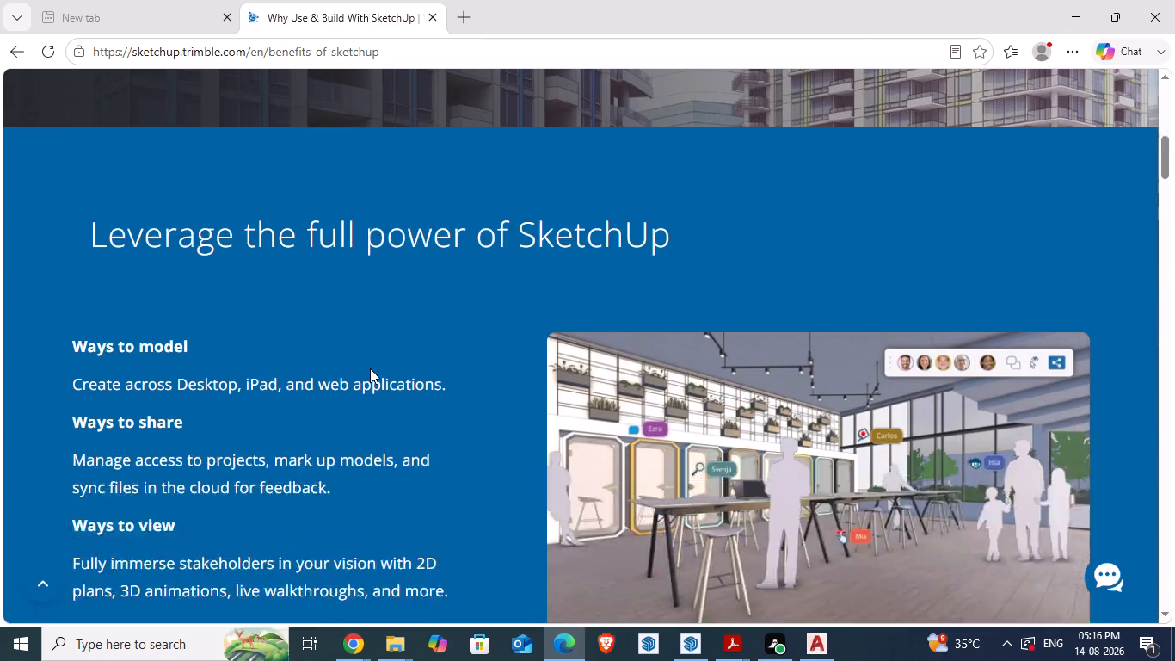
scroll(370, 368, "down", 7)
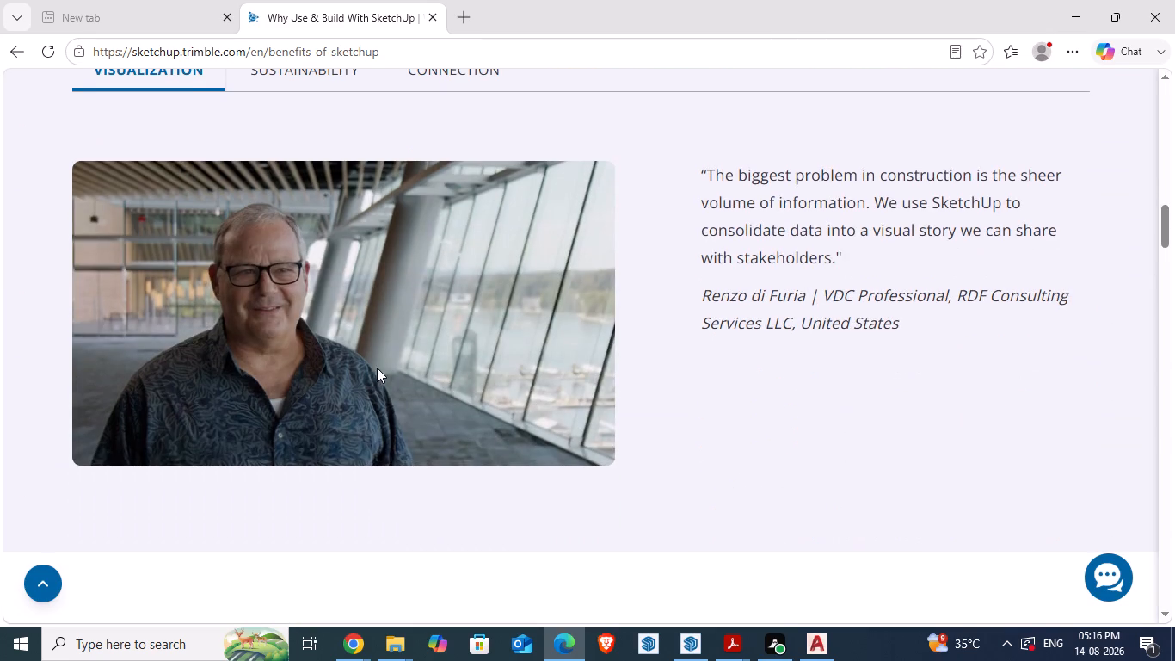
scroll(378, 368, "up", 13)
Find the Offline Download page by searching the SketchUp site for "windows" and download the Windows installer.
left_click(775, 113)
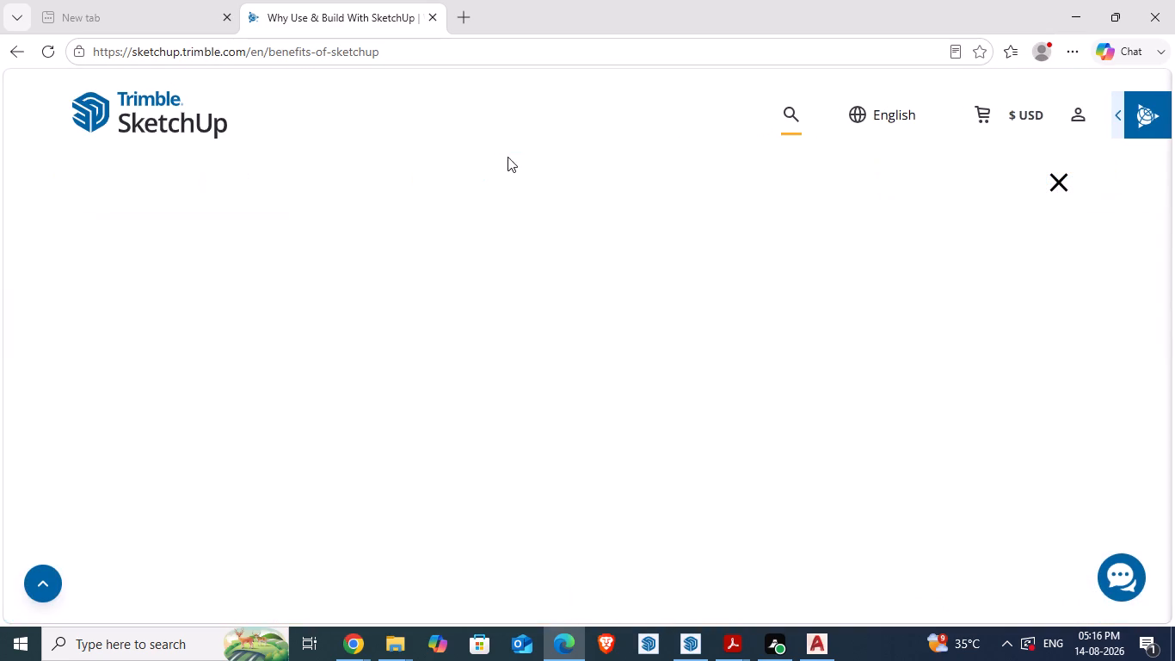
left_click(305, 182)
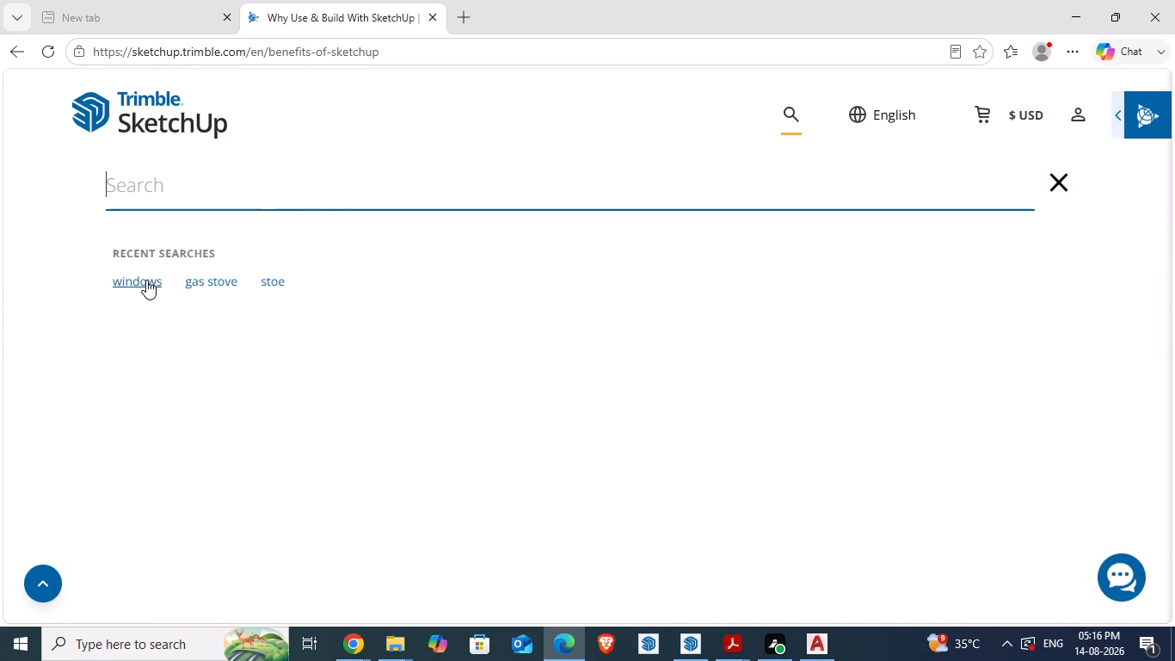
left_click(146, 280)
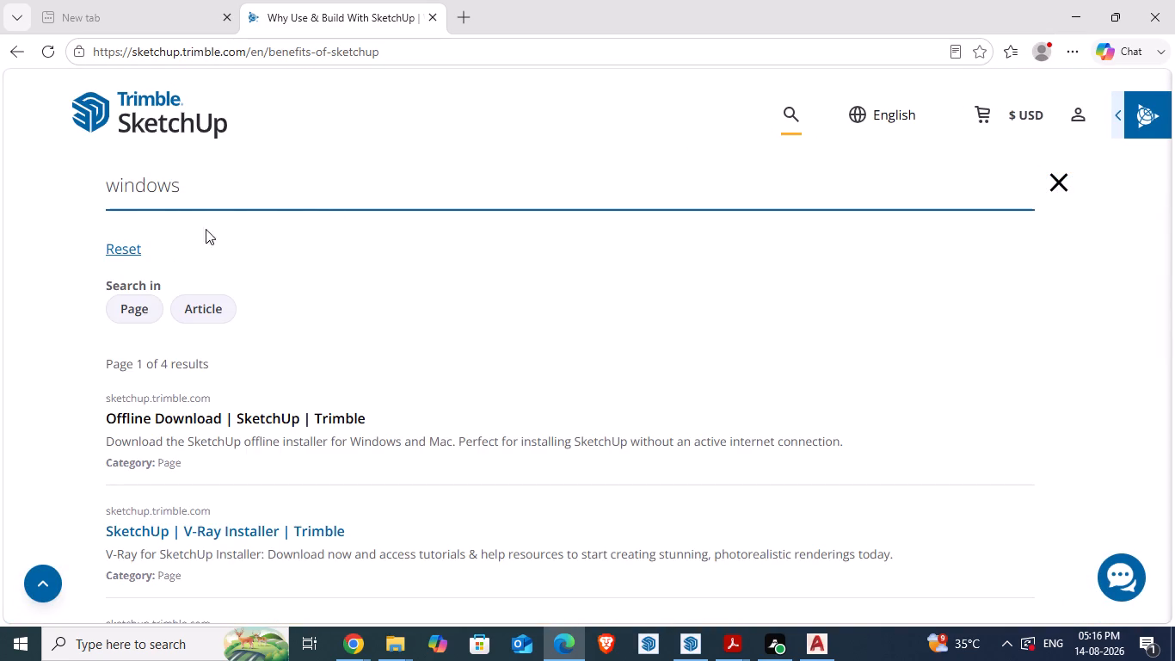
left_click(219, 415)
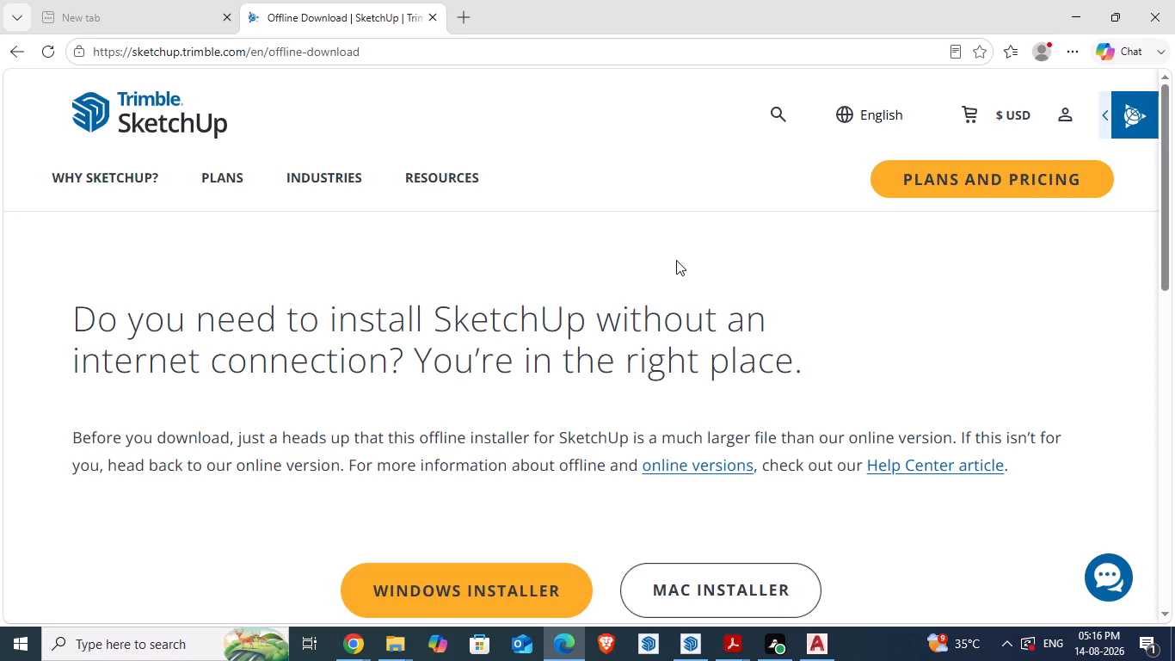
scroll(676, 260, "down", 5)
left_click(551, 159)
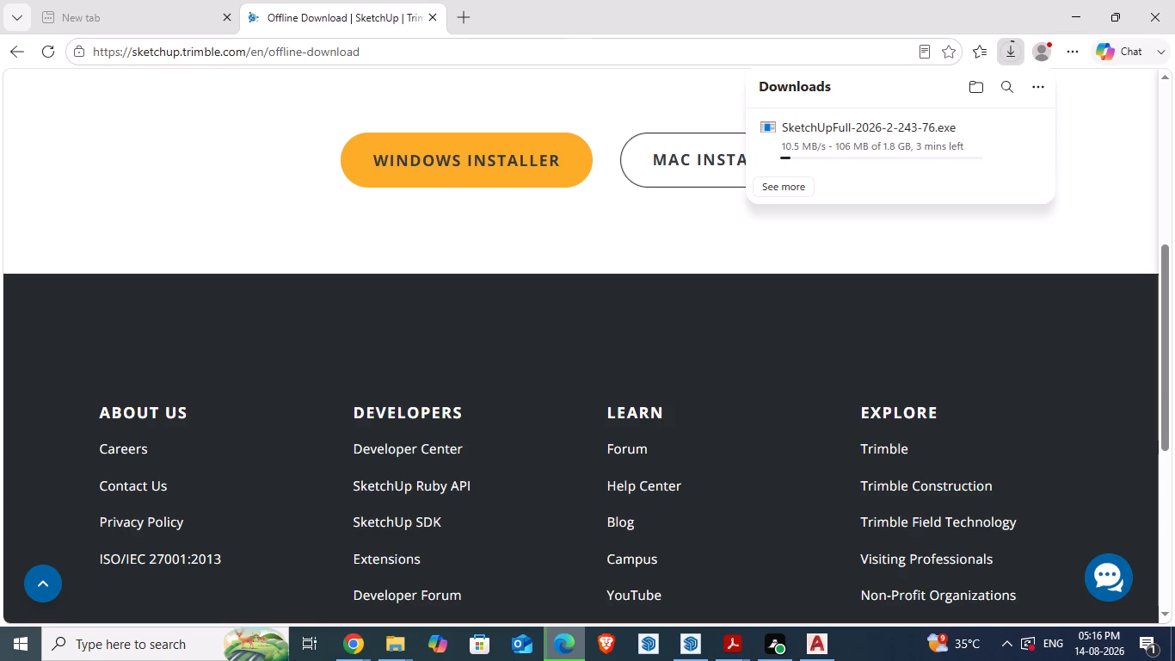
Switch to the Floor Plan model in SketchUp and close the 3D Warehouse window.
left_click(695, 645)
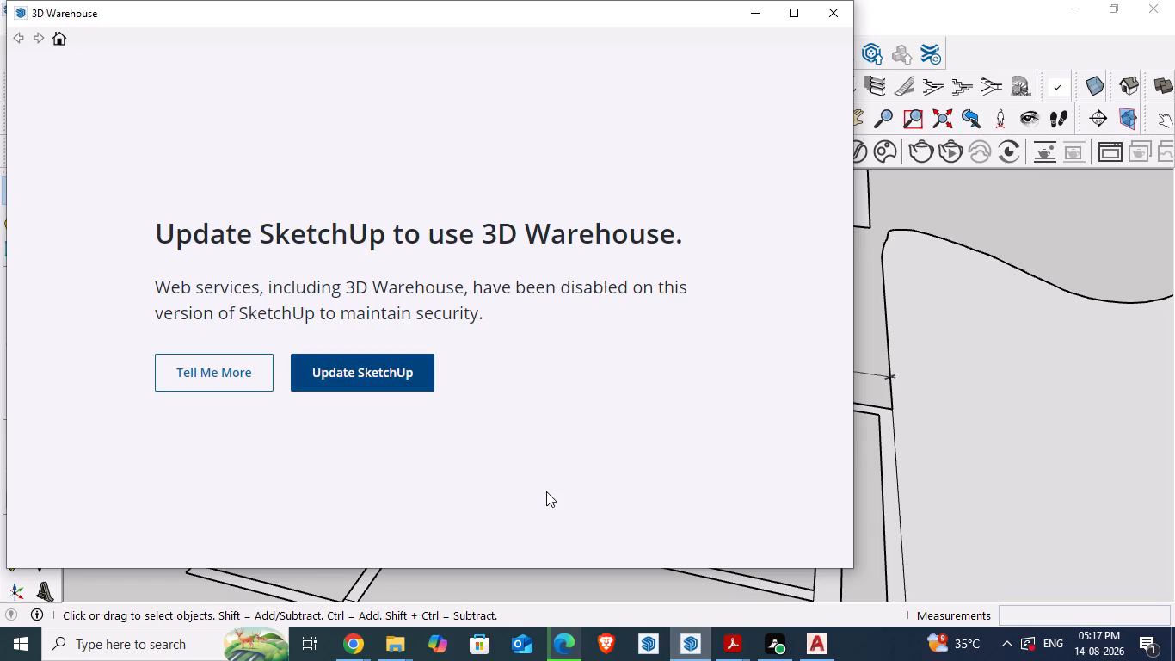
left_click(845, 5)
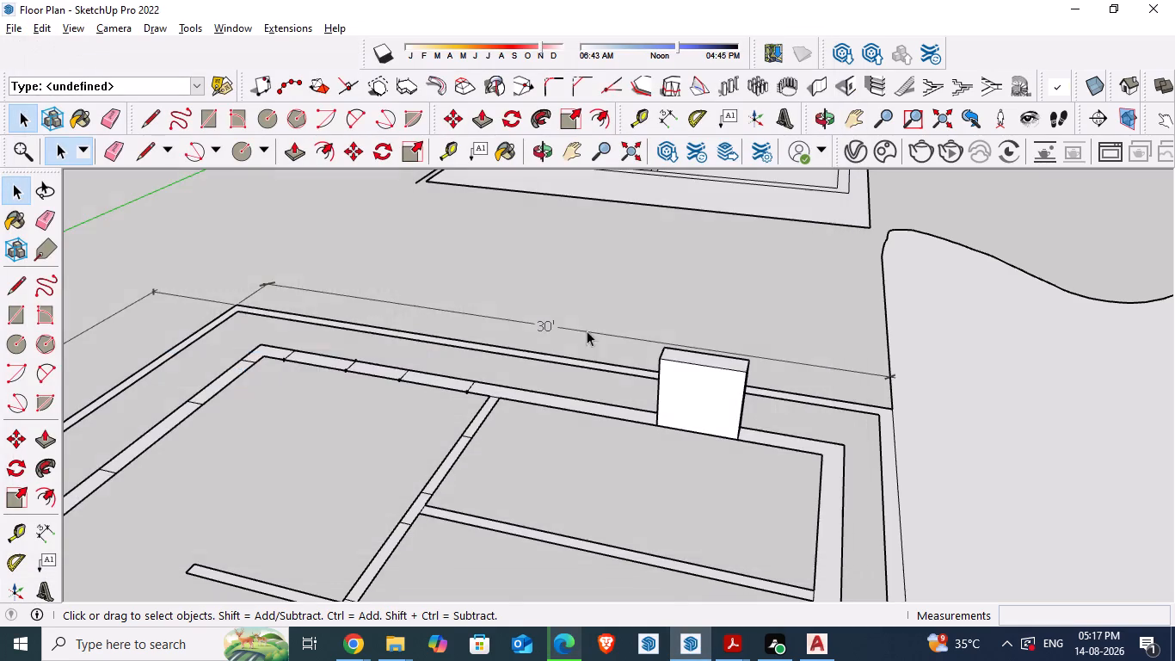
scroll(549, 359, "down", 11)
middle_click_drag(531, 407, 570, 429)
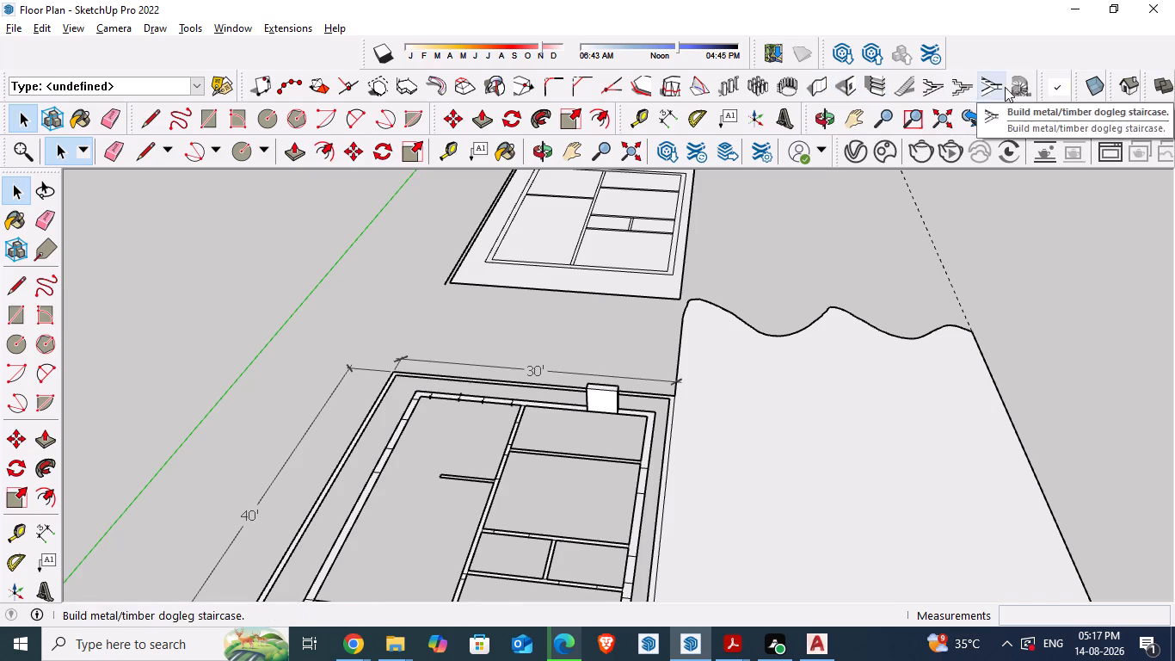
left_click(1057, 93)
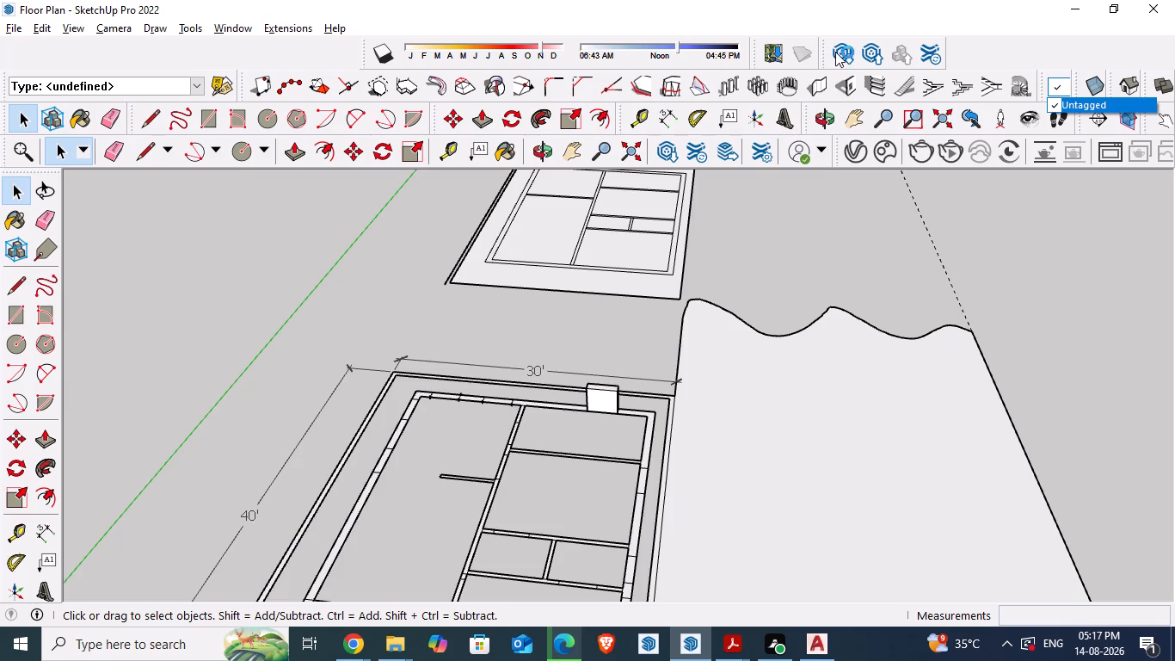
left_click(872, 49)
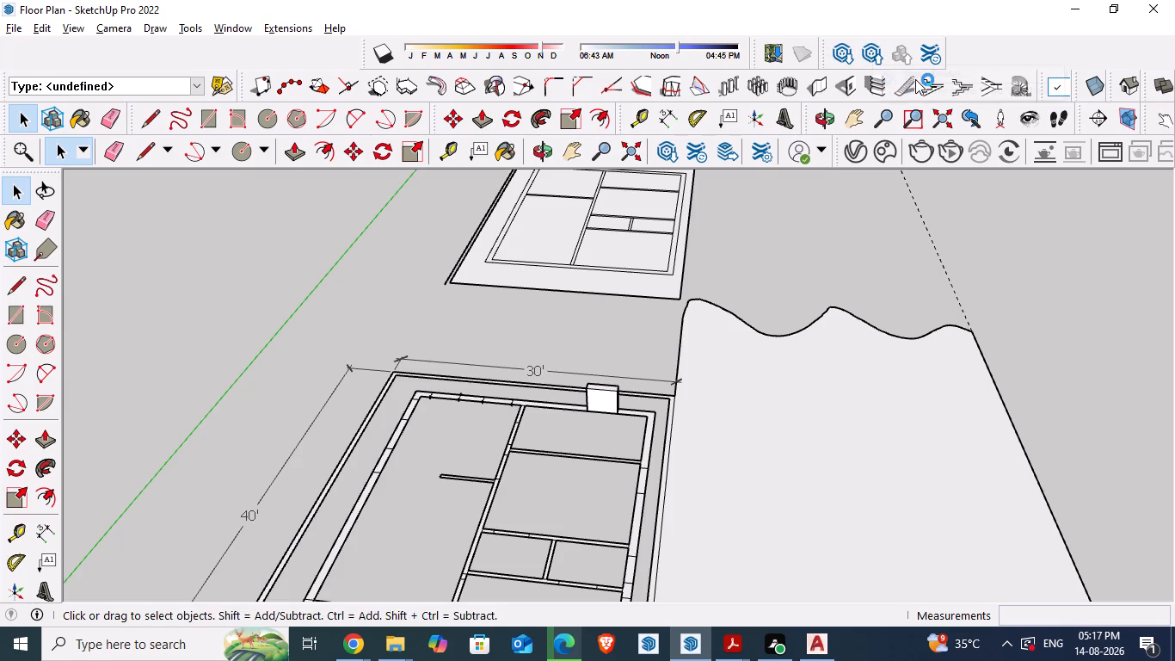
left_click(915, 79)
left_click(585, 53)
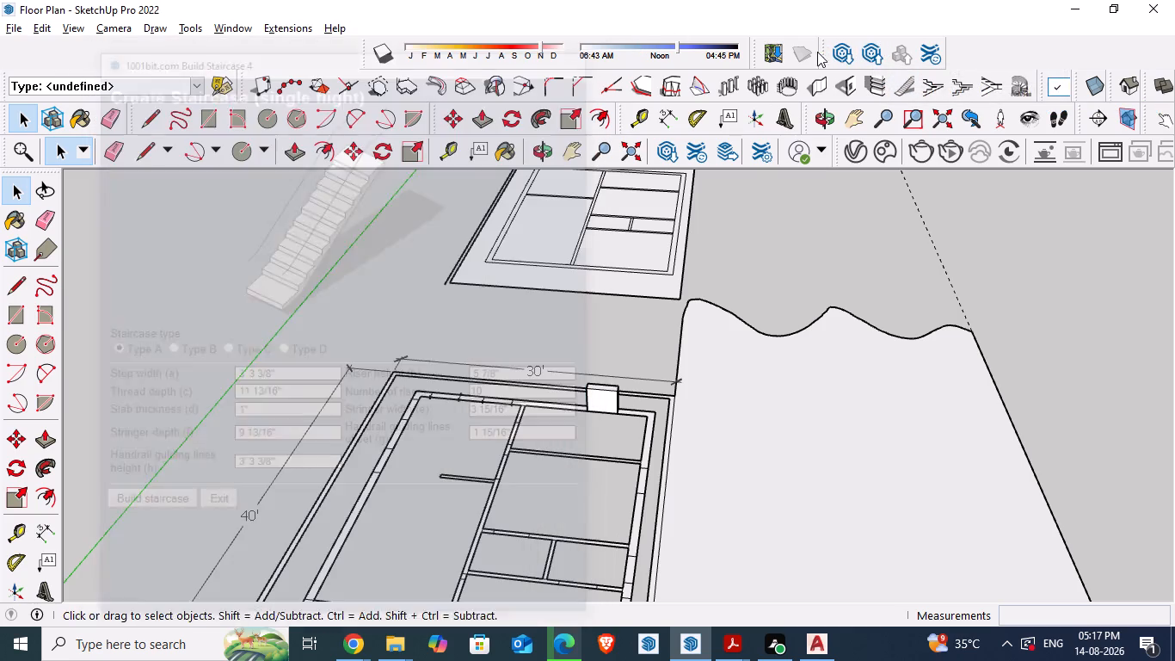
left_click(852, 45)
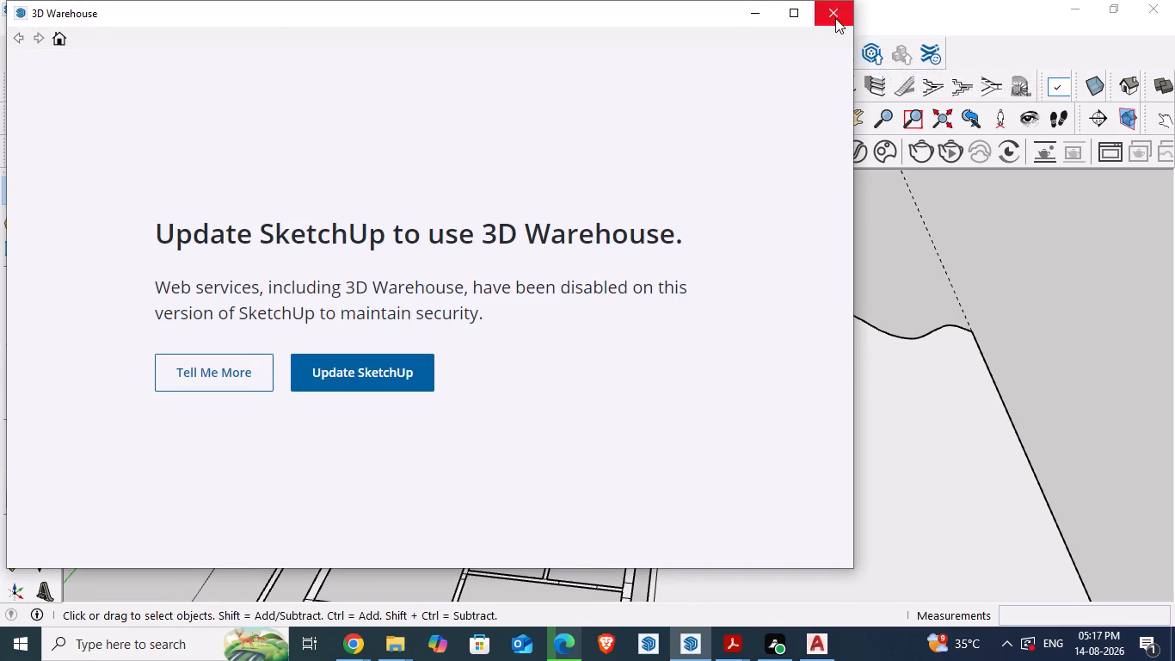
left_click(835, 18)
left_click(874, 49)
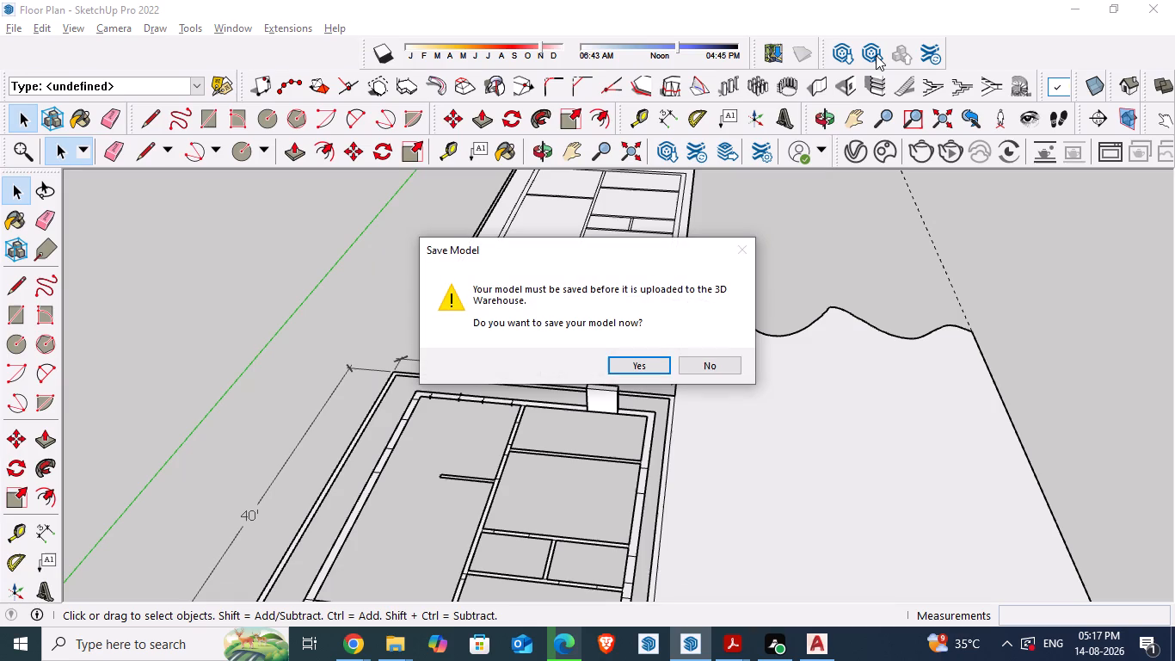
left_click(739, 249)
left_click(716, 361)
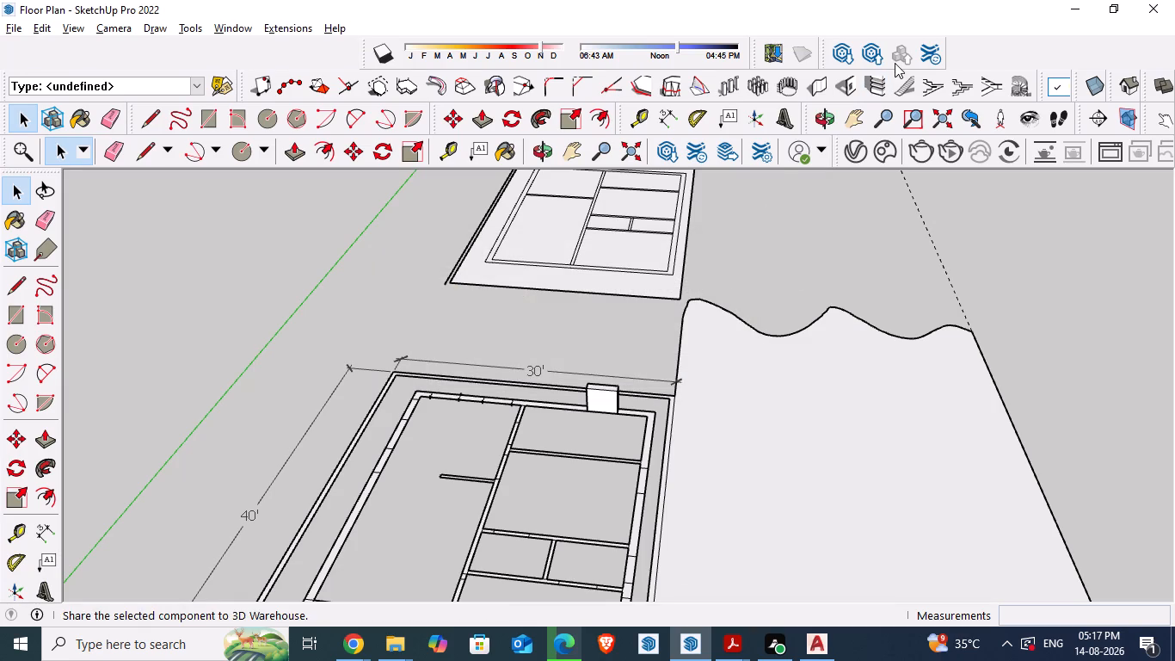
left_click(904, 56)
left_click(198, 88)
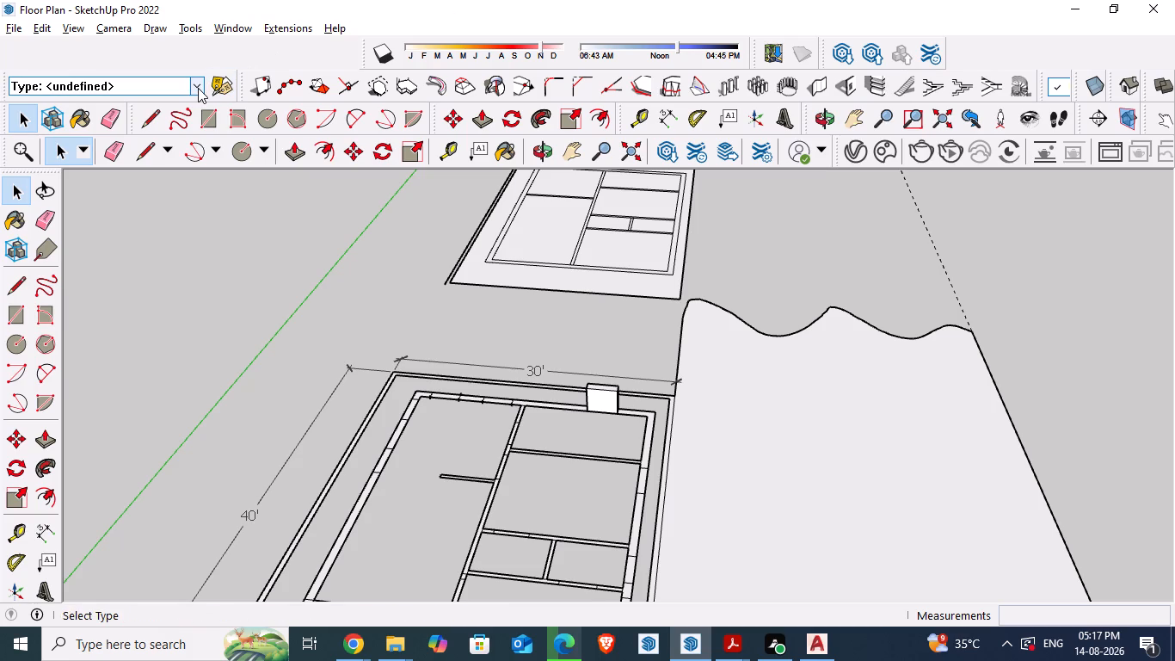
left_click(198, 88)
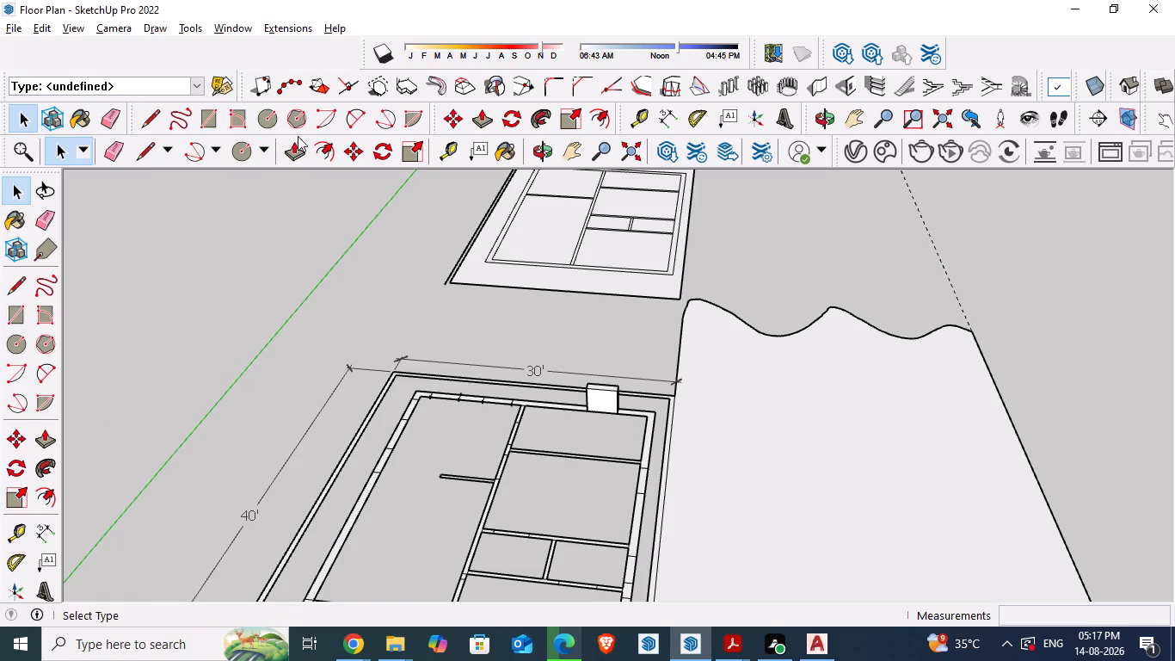
Examine the raised wall piece standing on the wall along the plan's 30' side.
scroll(467, 312, "down", 5)
scroll(561, 389, "up", 5)
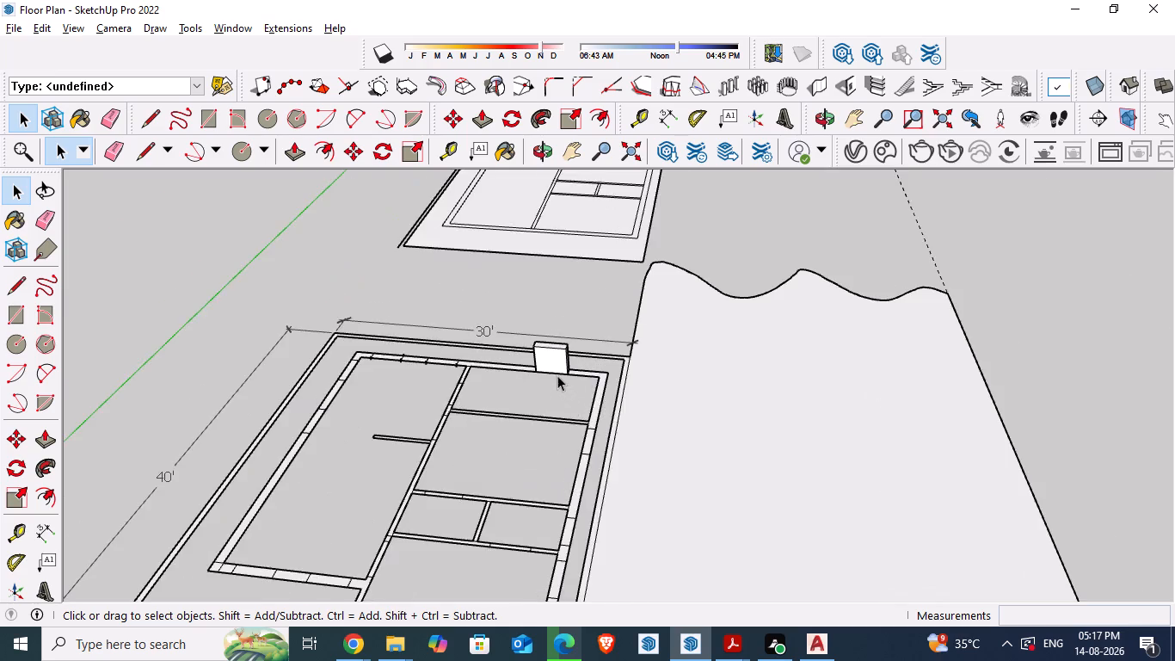
scroll(557, 375, "up", 7)
middle_click_drag(577, 351, 581, 372)
scroll(555, 329, "up", 4)
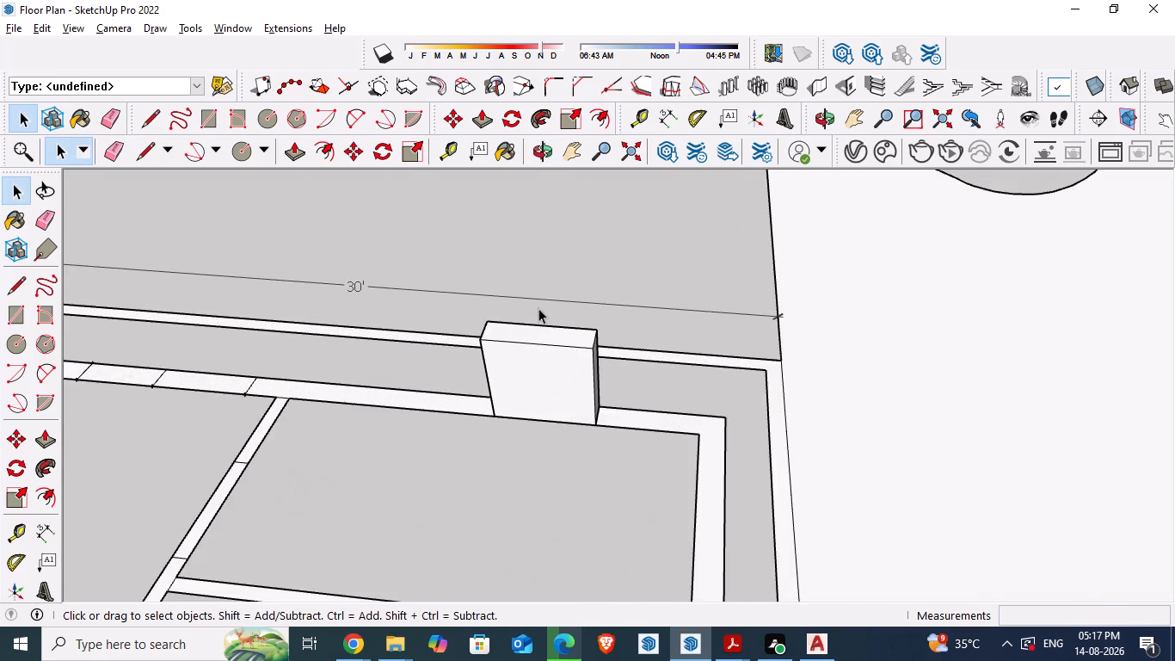
scroll(538, 309, "down", 3)
middle_click_drag(551, 314, 575, 291)
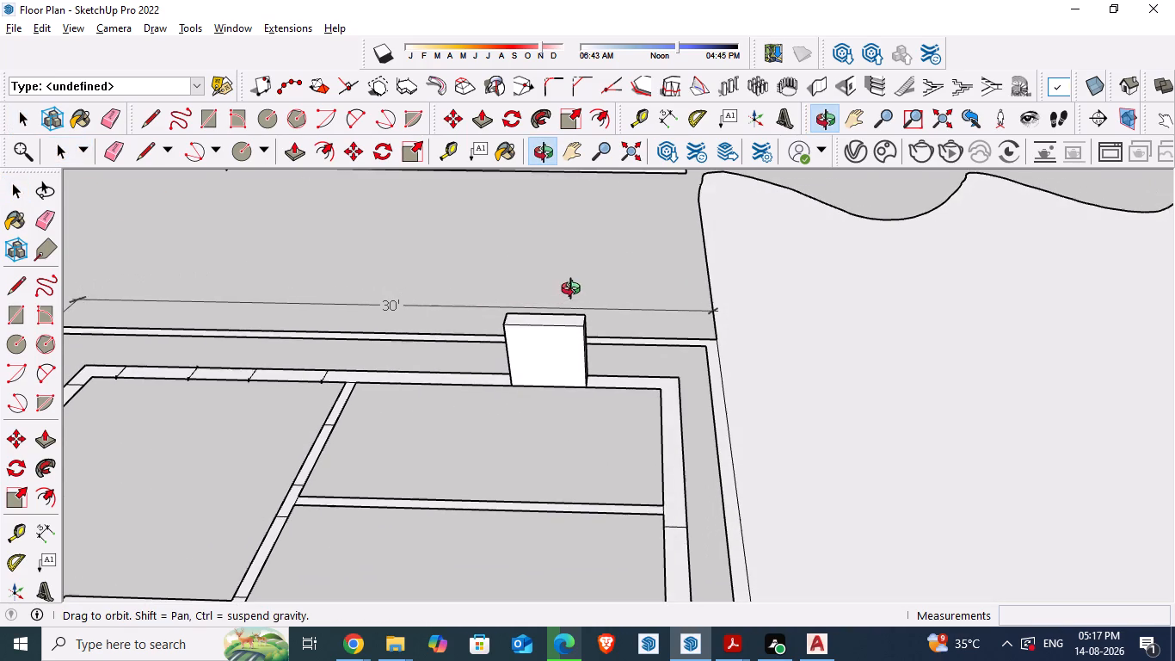
middle_click_drag(575, 291, 575, 289)
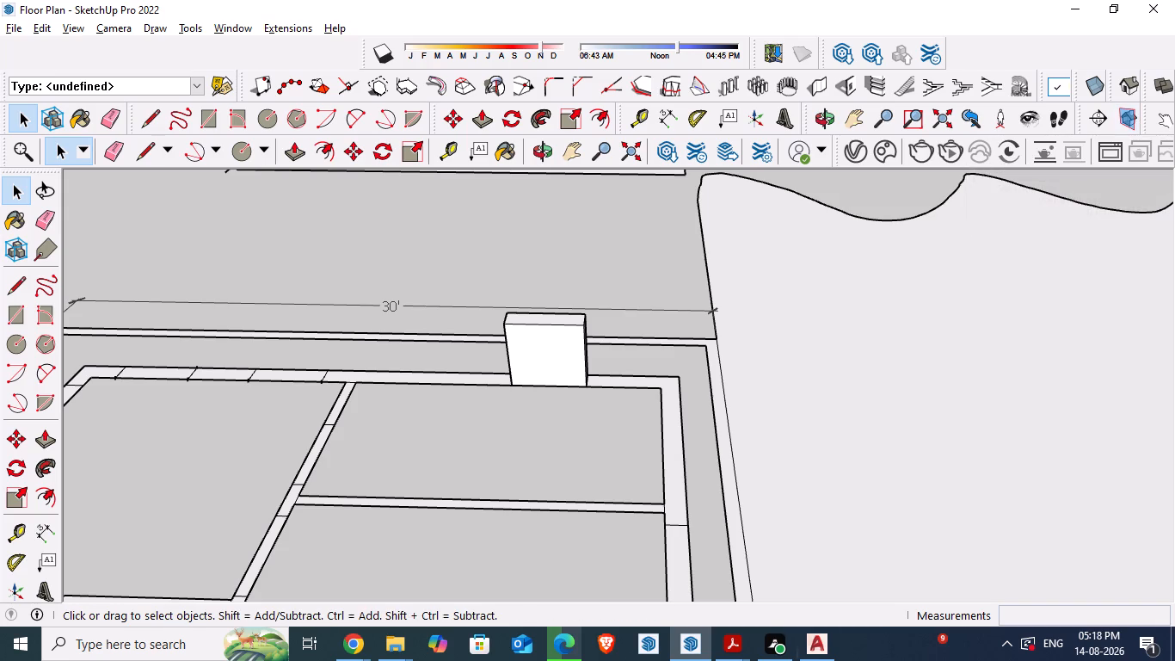
Switch to Microsoft Edge and close the empty new tab, leaving the Offline Download page open.
left_click(815, 644)
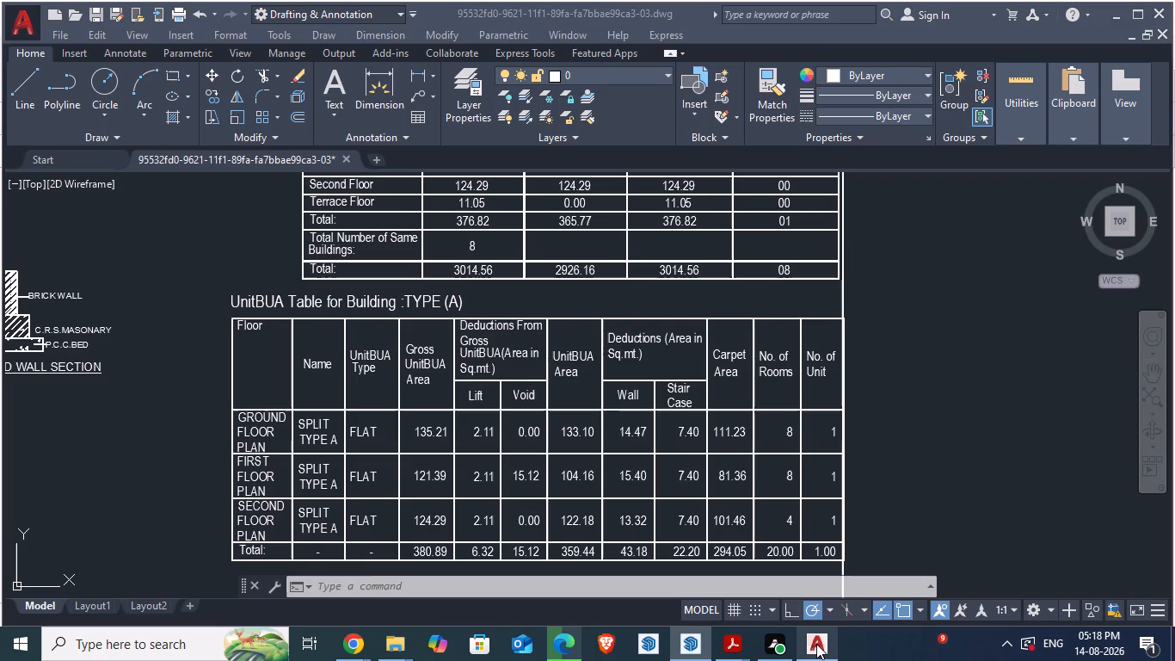
left_click(567, 652)
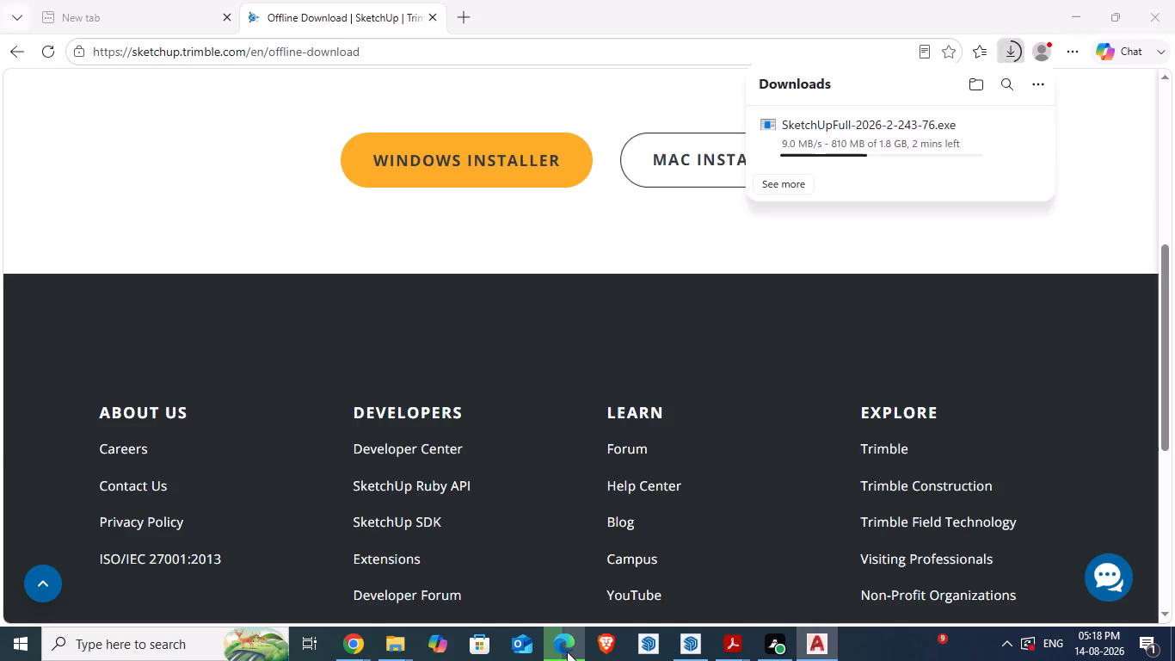
scroll(682, 420, "up", 12)
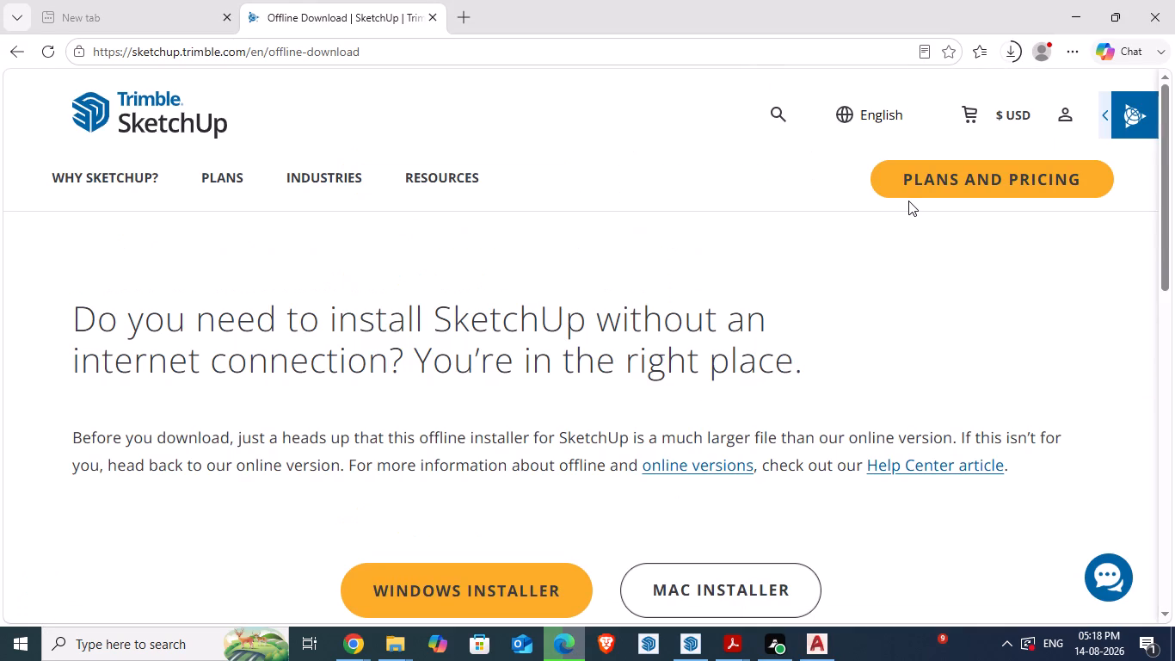
left_click(175, 23)
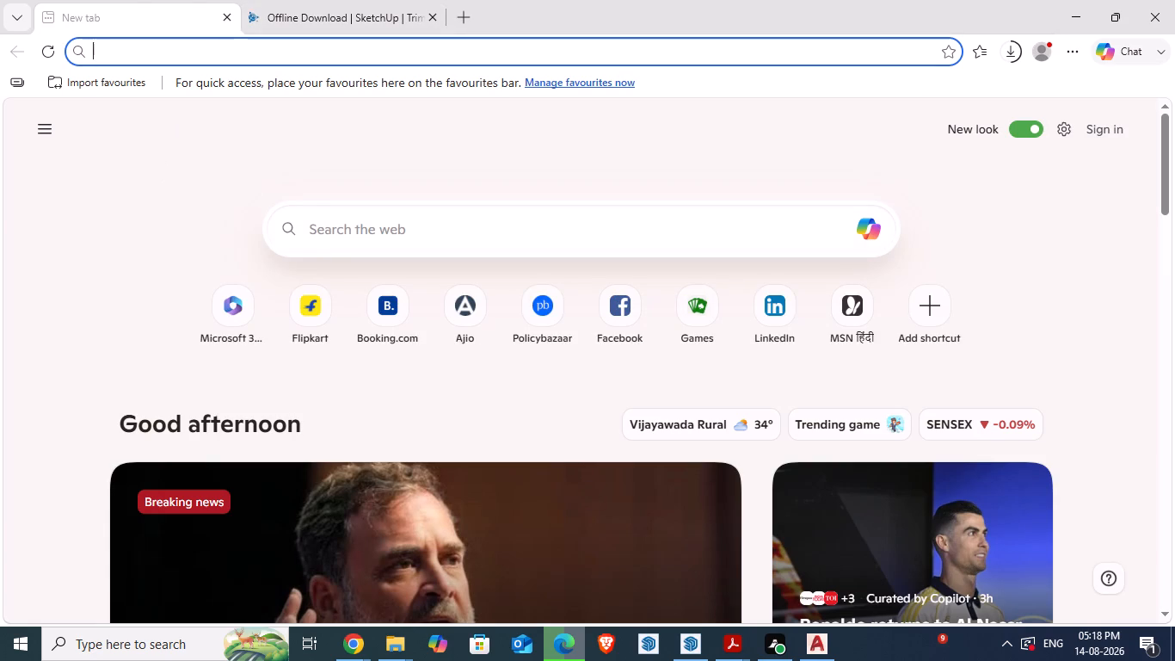
left_click(224, 23)
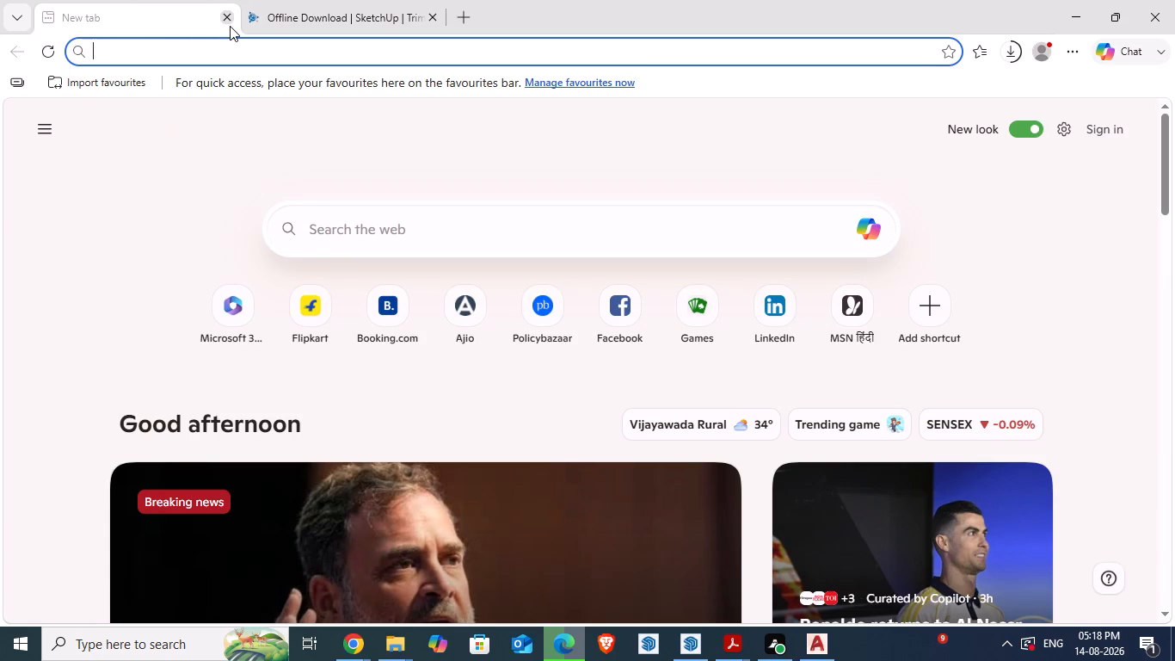
left_click(261, 11)
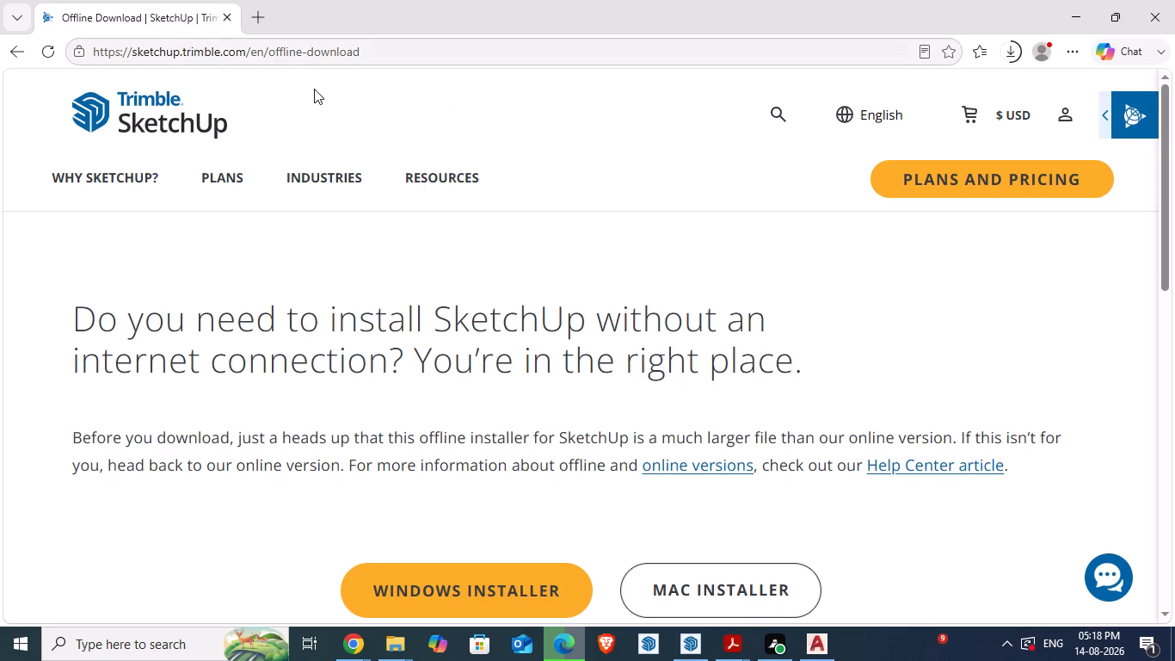
Check the SketchUp installer's progress in the browser's full list of downloads.
scroll(551, 391, "down", 2)
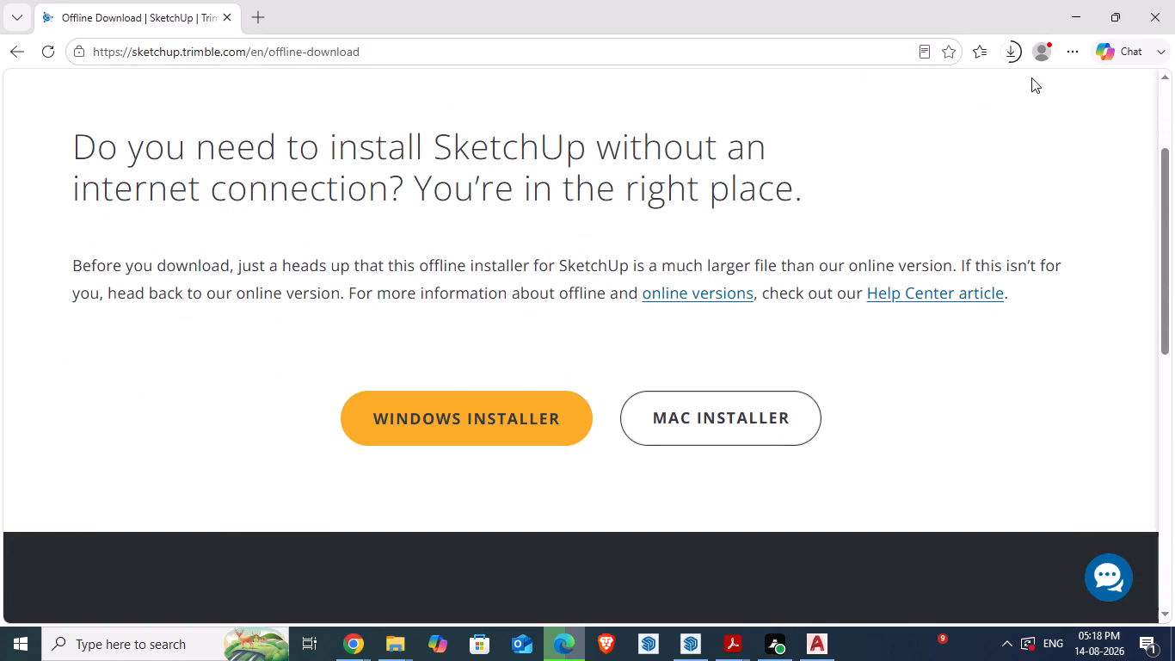
left_click(1004, 57)
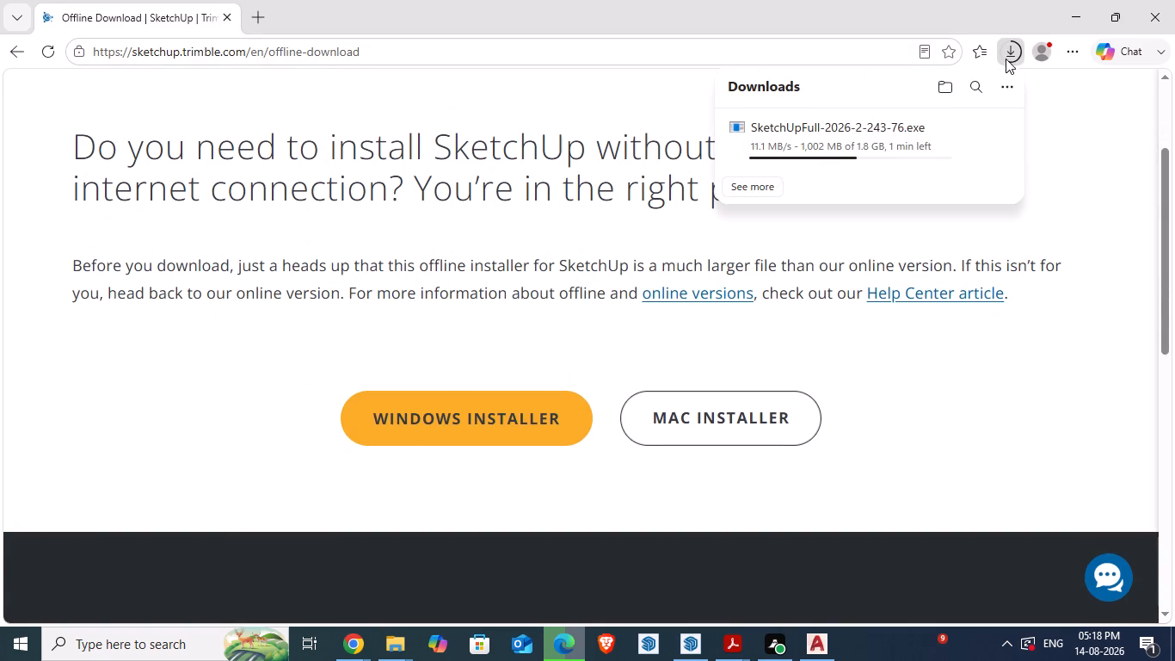
left_click(769, 200)
left_click(760, 183)
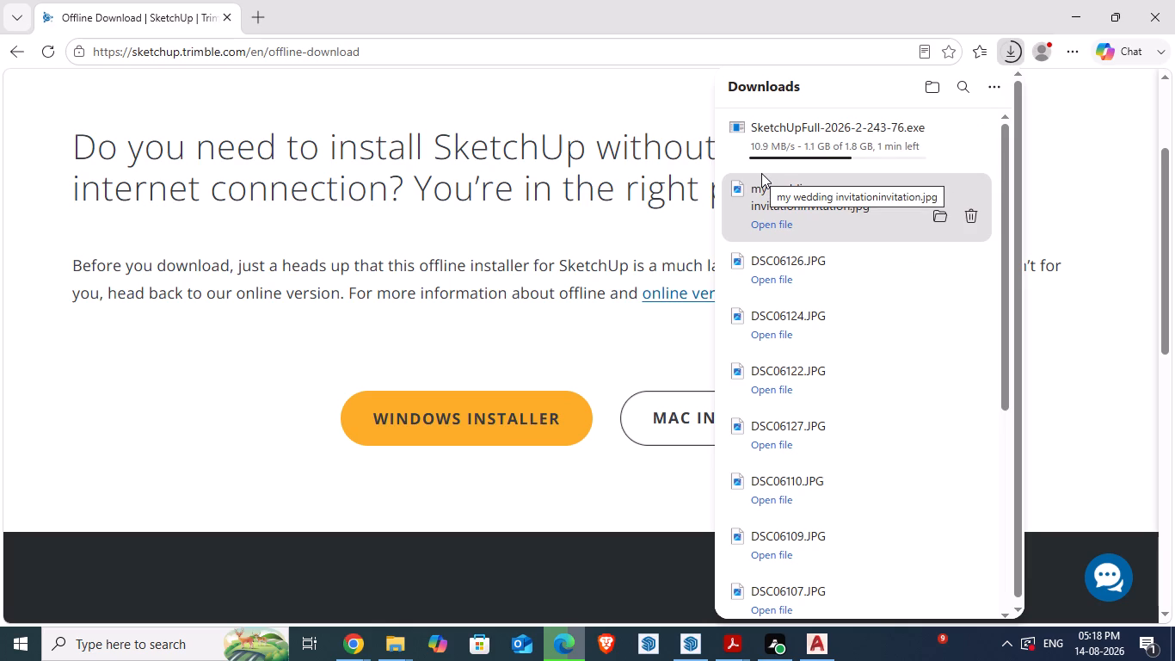
left_click(789, 116)
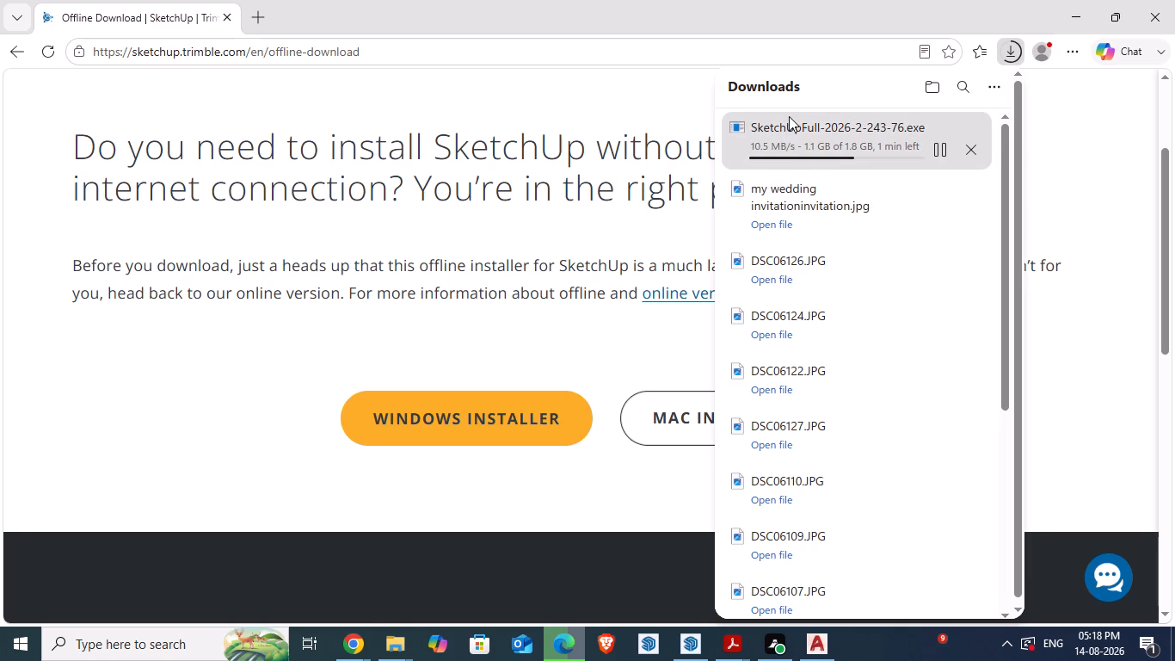
left_click(422, 286)
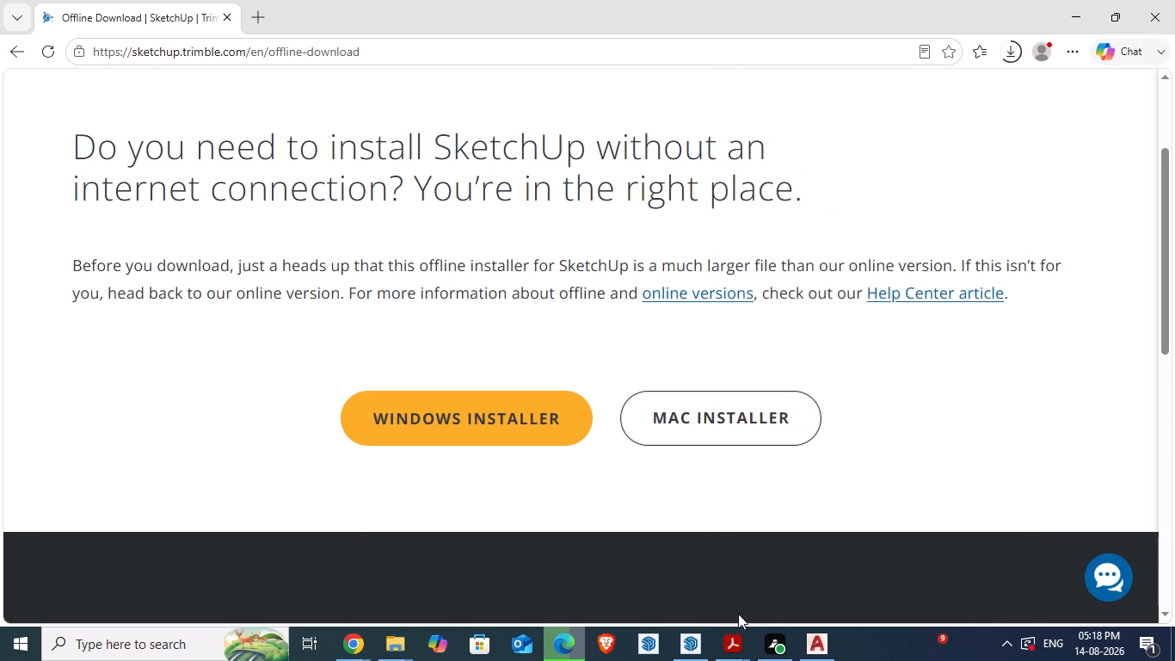
Switch to the floor plans PDF in Adobe Acrobat.
left_click(734, 635)
left_click(716, 570)
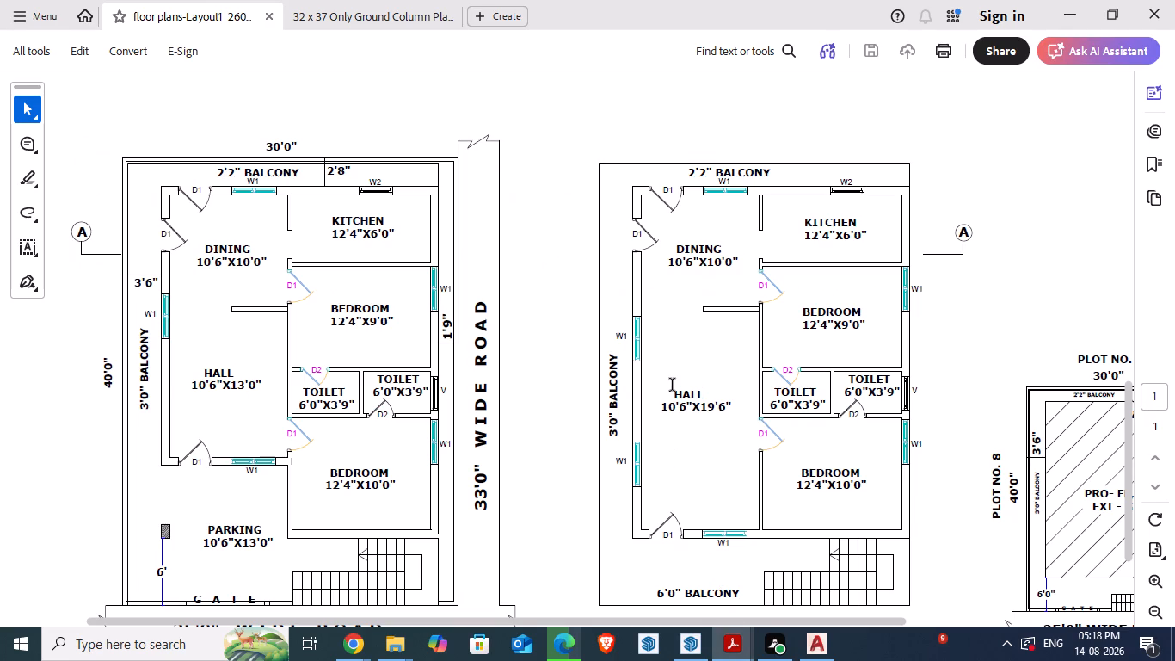
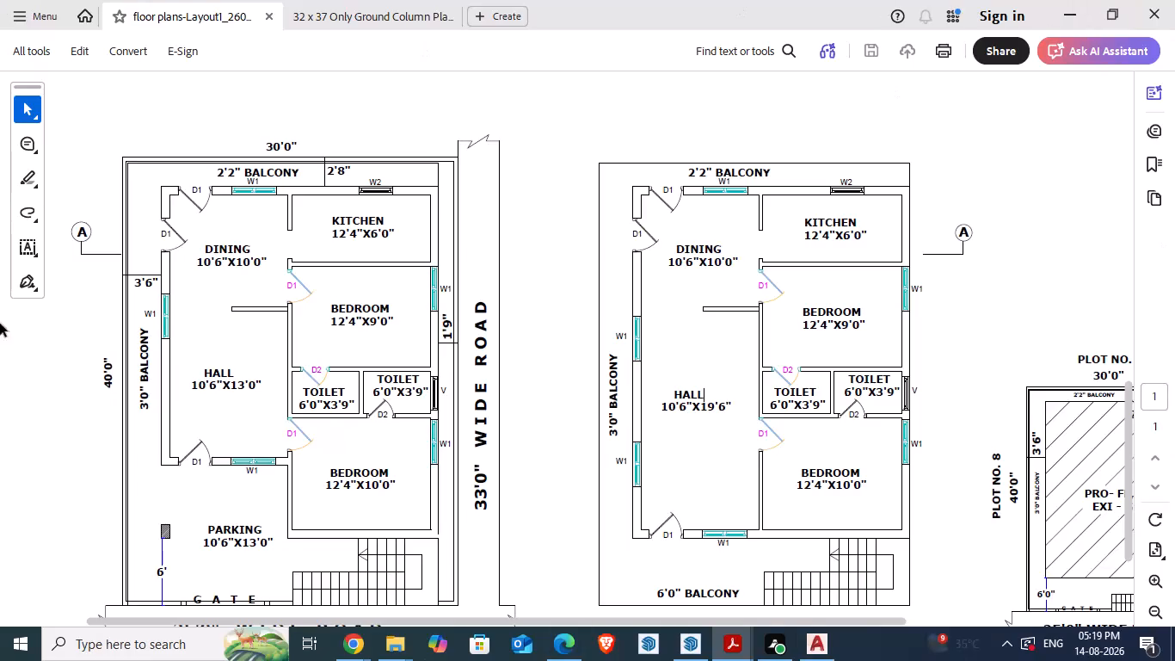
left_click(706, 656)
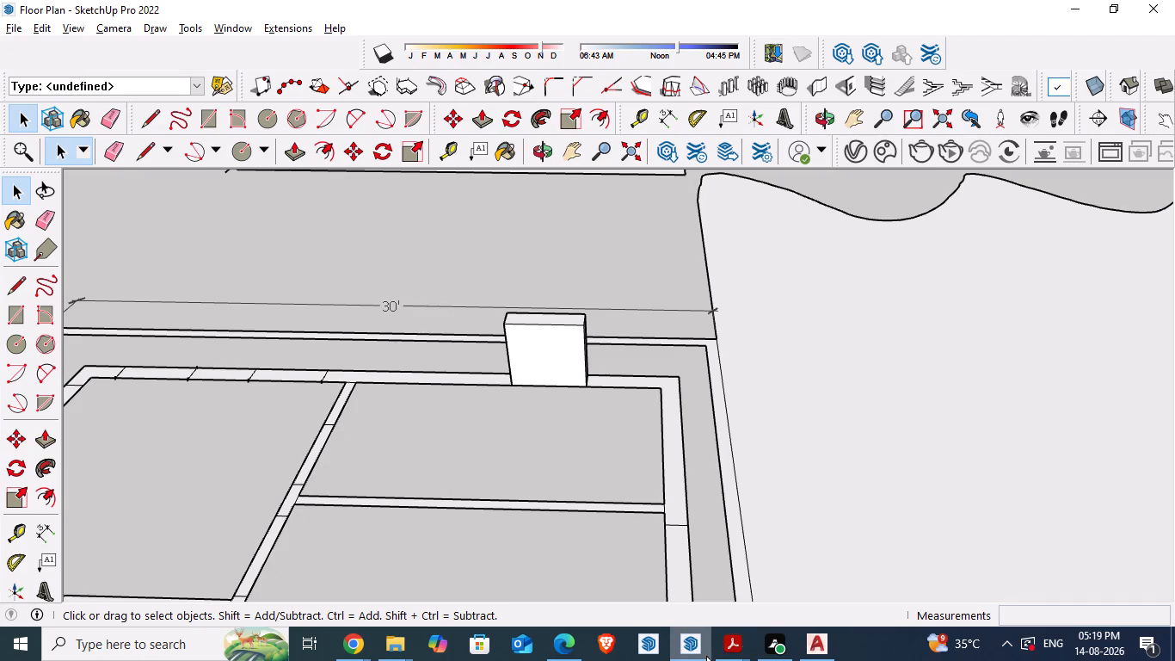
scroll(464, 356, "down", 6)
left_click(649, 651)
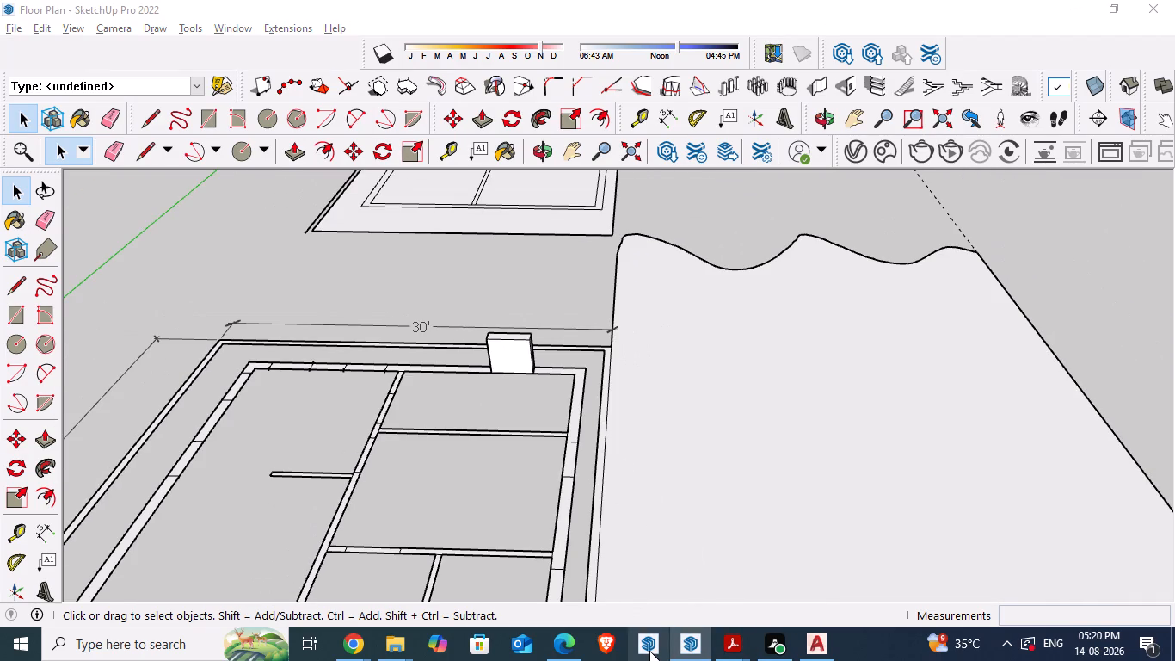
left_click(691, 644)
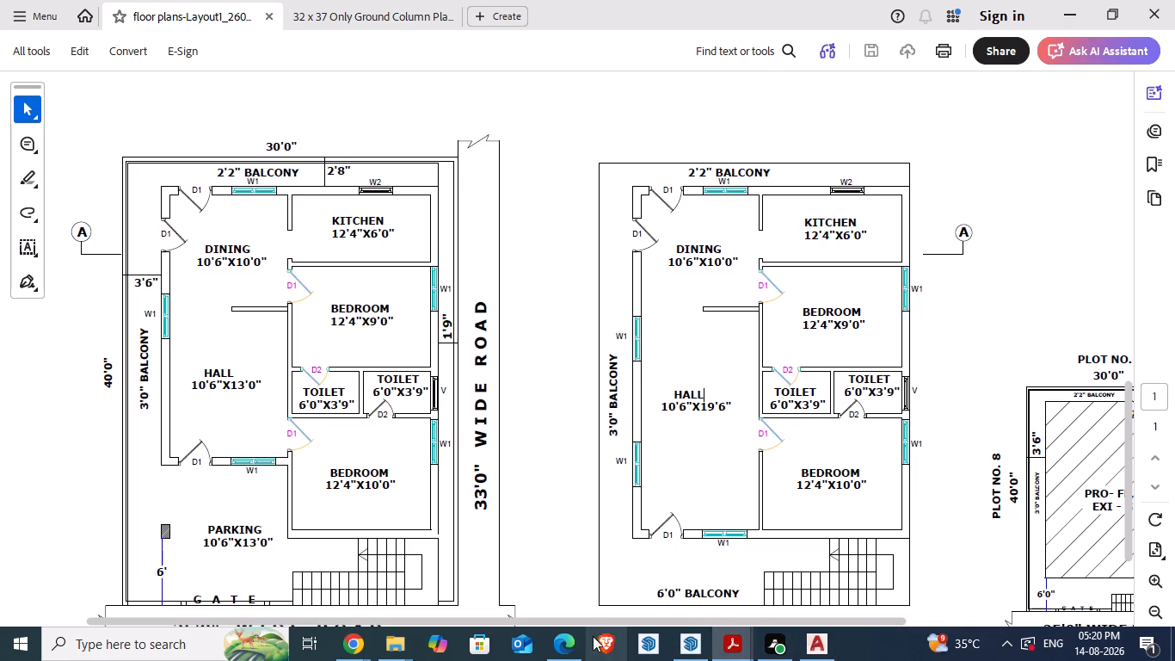
Switch to Microsoft Edge and check the SketchUp installer's progress in the full list of downloads.
left_click(573, 646)
scroll(623, 386, "up", 7)
scroll(680, 338, "up", 6)
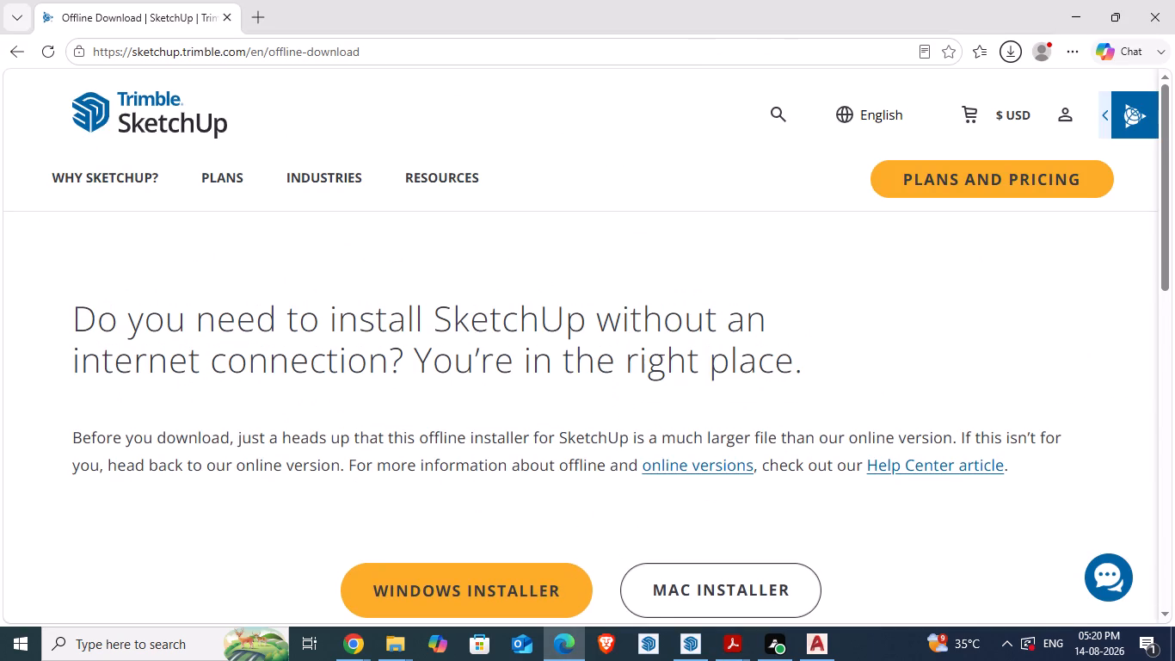
left_click(1010, 52)
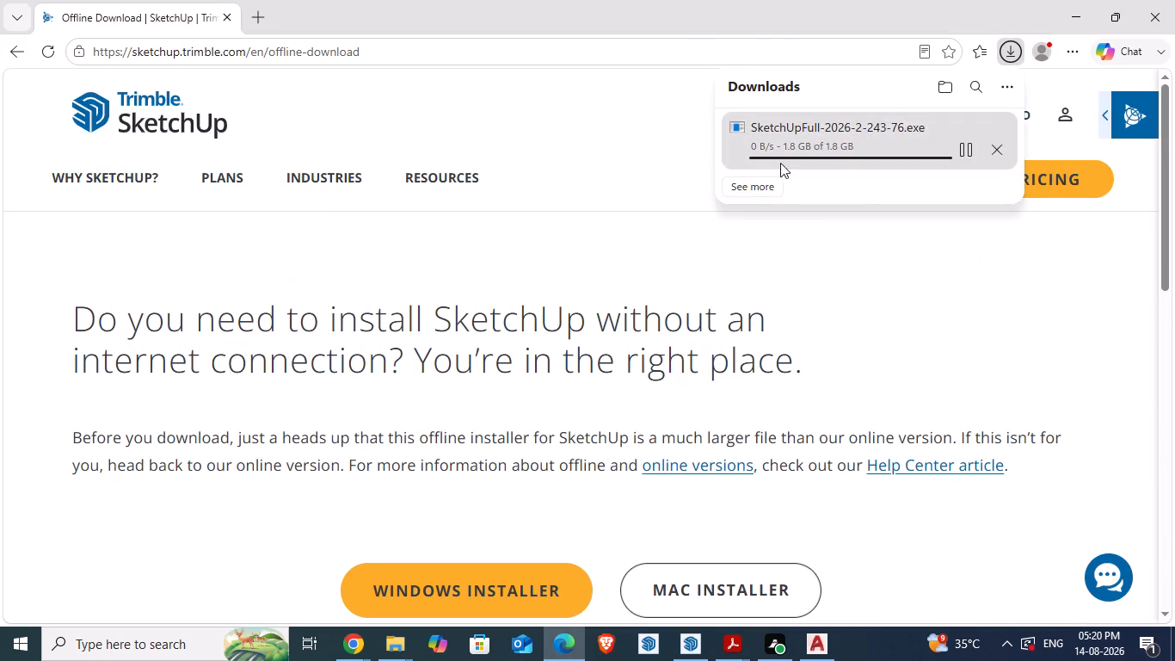
left_click(754, 185)
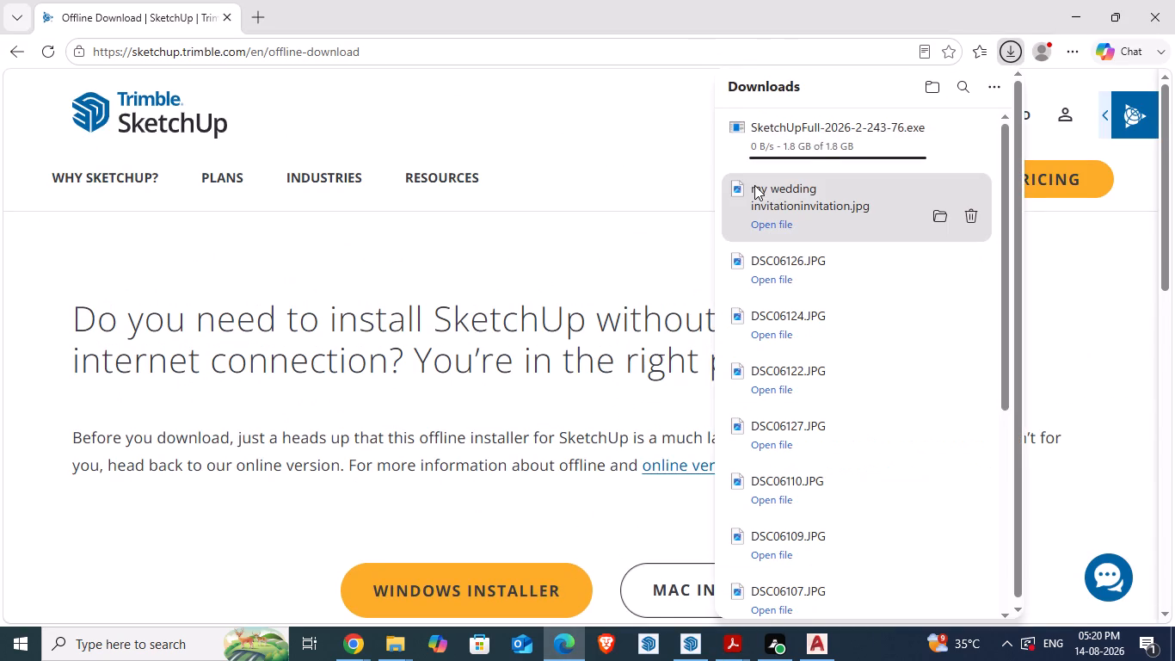
left_click(687, 160)
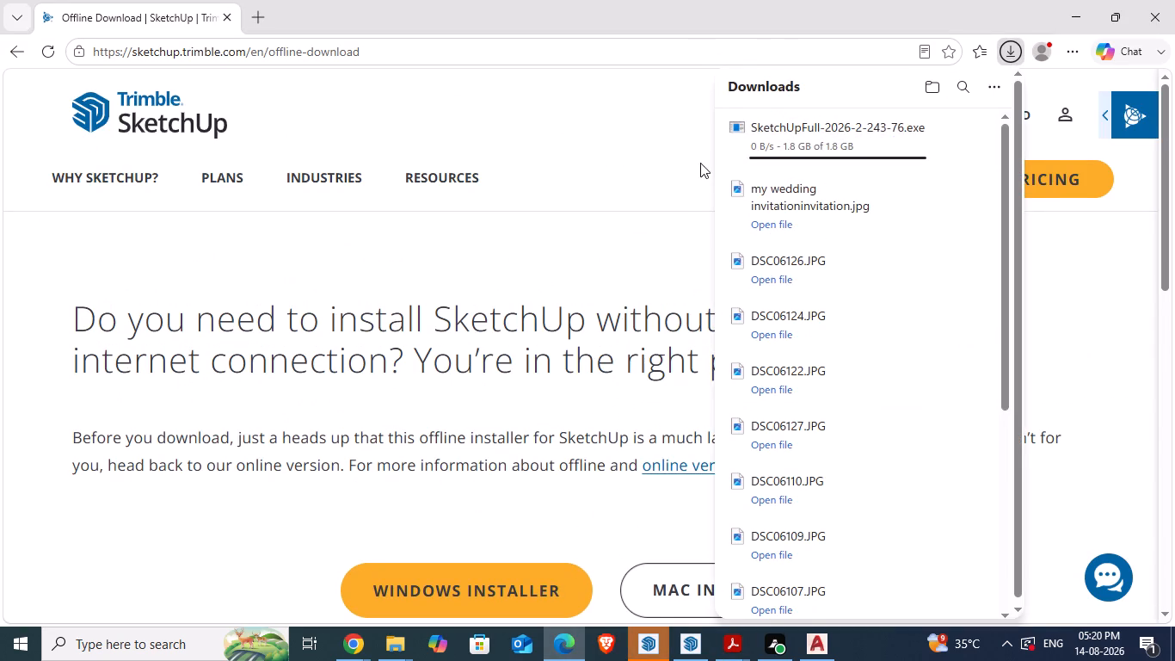
left_click(663, 638)
left_click(981, 41)
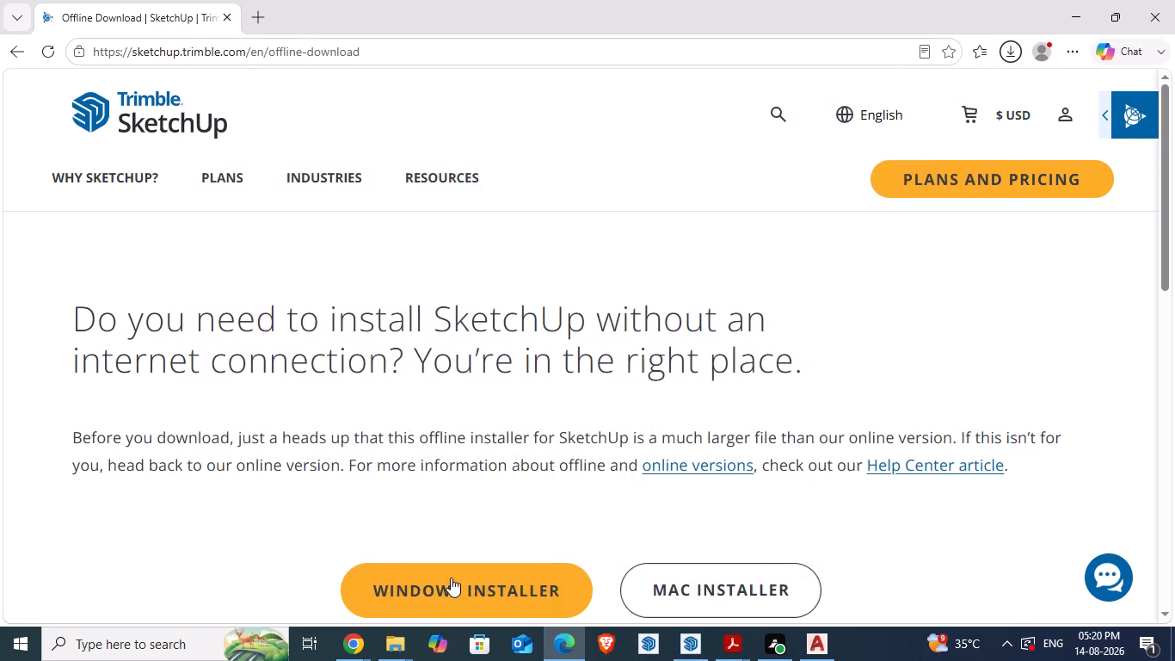
left_click(396, 634)
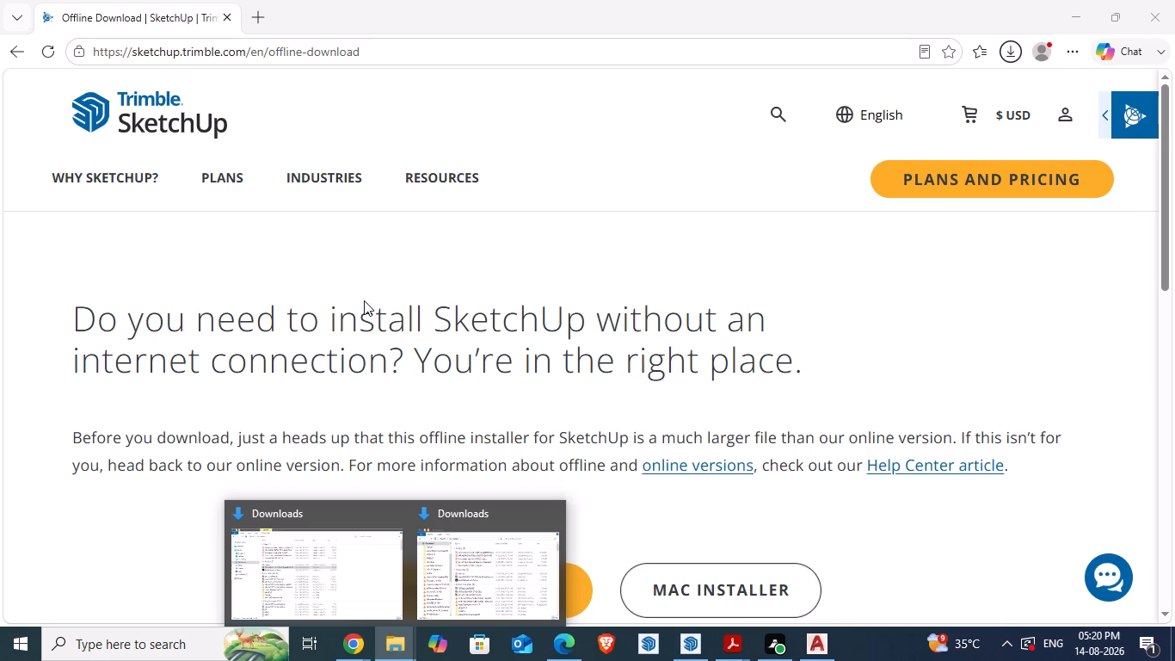
left_click(389, 640)
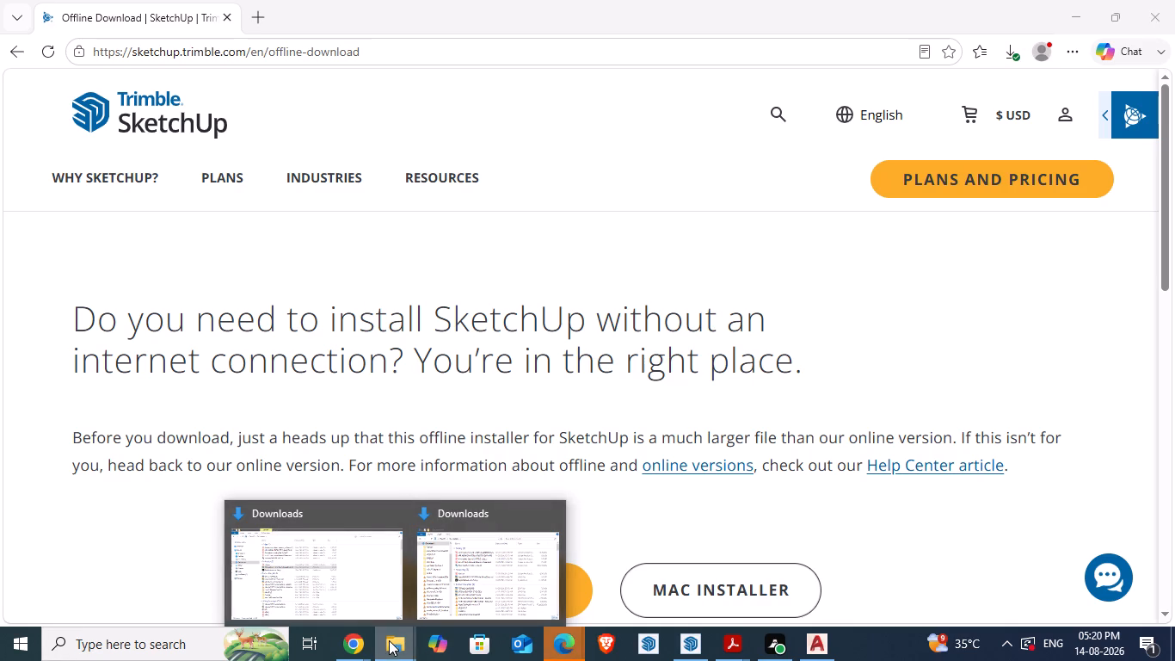
left_click(372, 590)
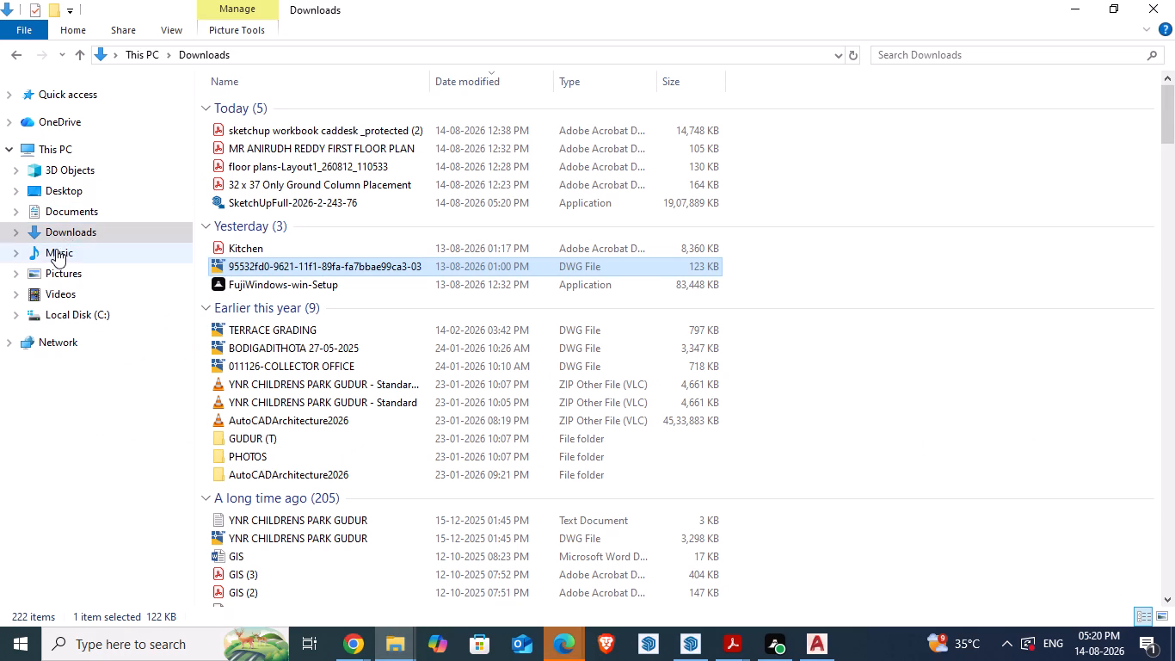
left_click(56, 249)
left_click(64, 224)
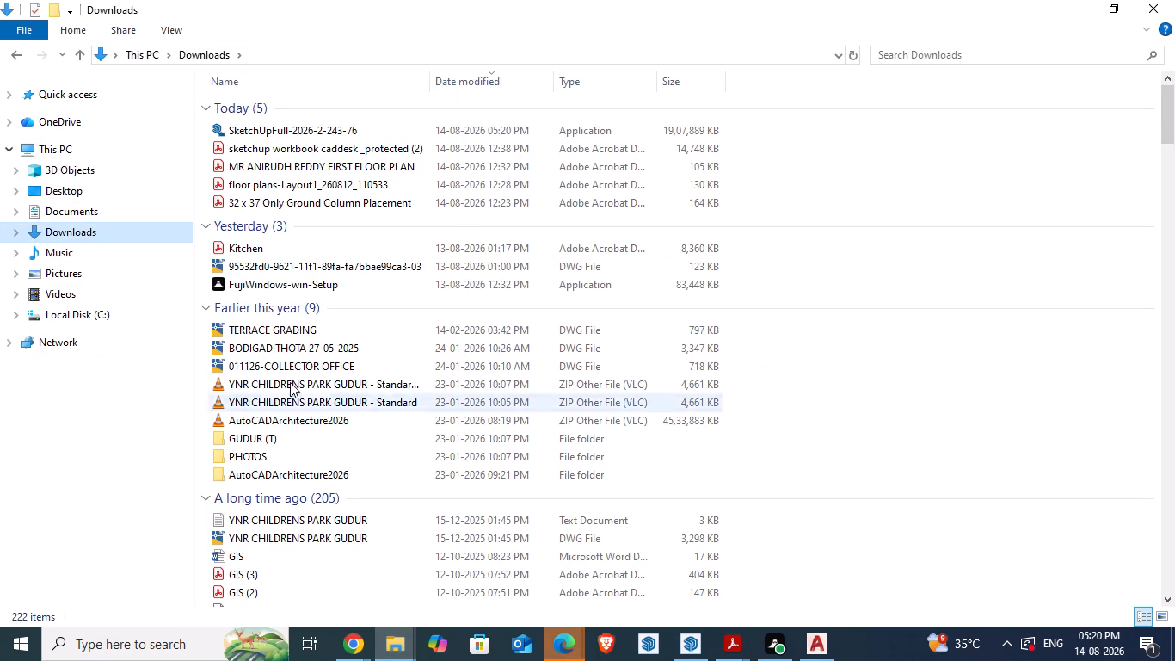
scroll(451, 190, "up", 6)
double_click(329, 130)
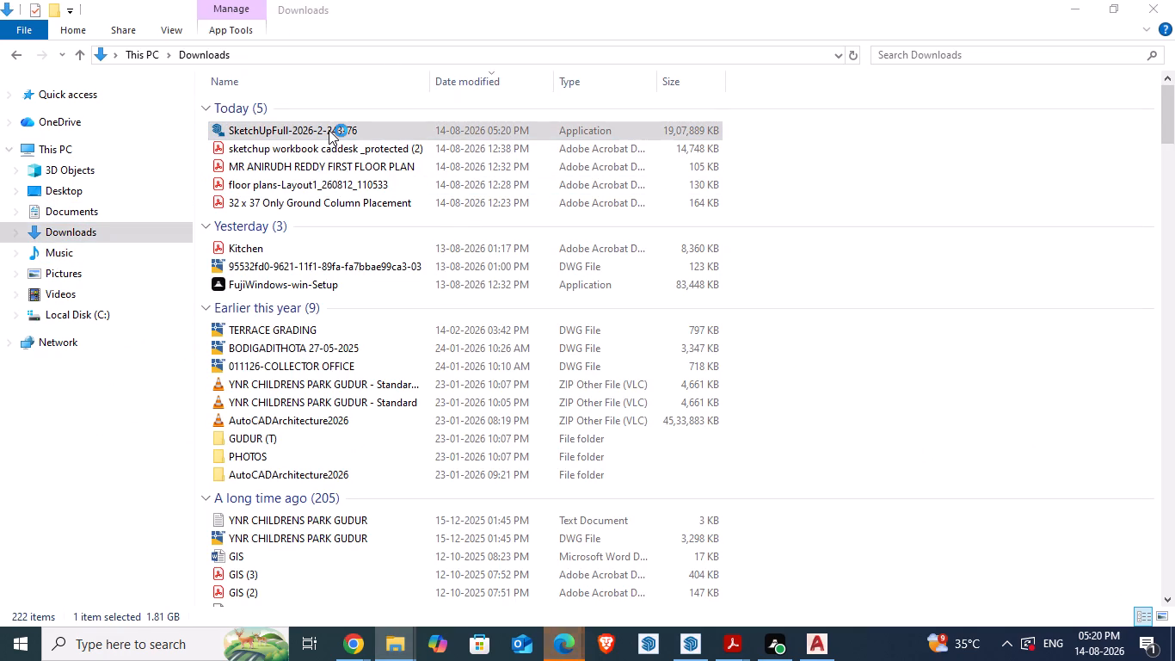
left_click(576, 636)
left_click(594, 594)
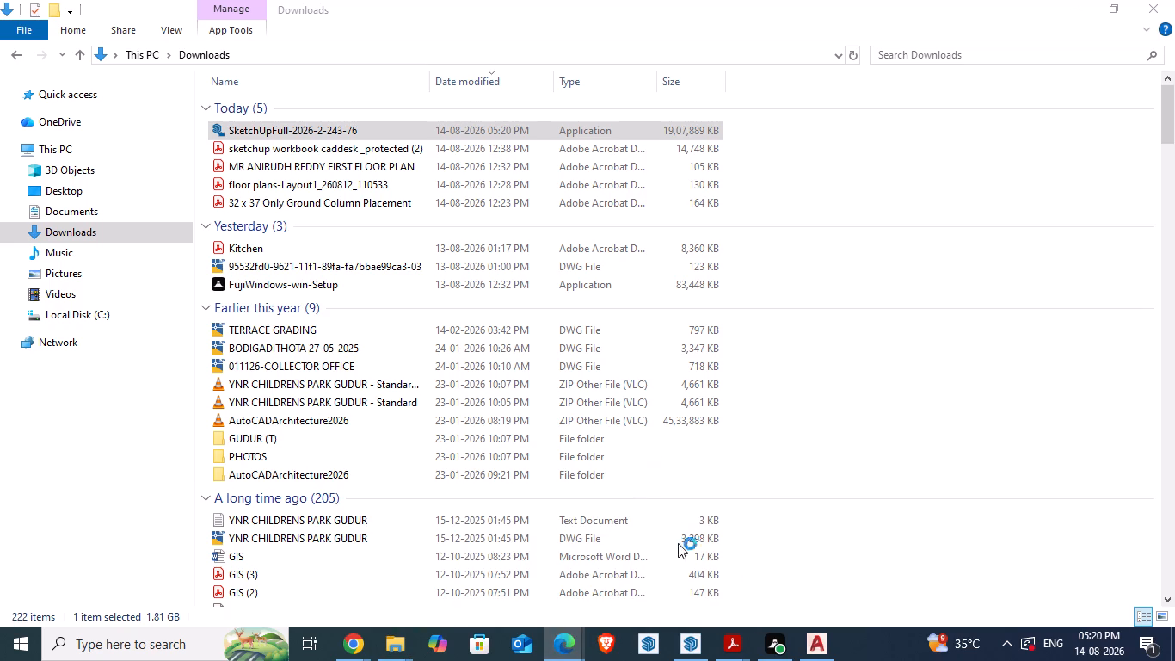
Switch to SketchUp Pro 2022 and close the Floor Plan model's window.
left_click(689, 643)
left_click(1166, 11)
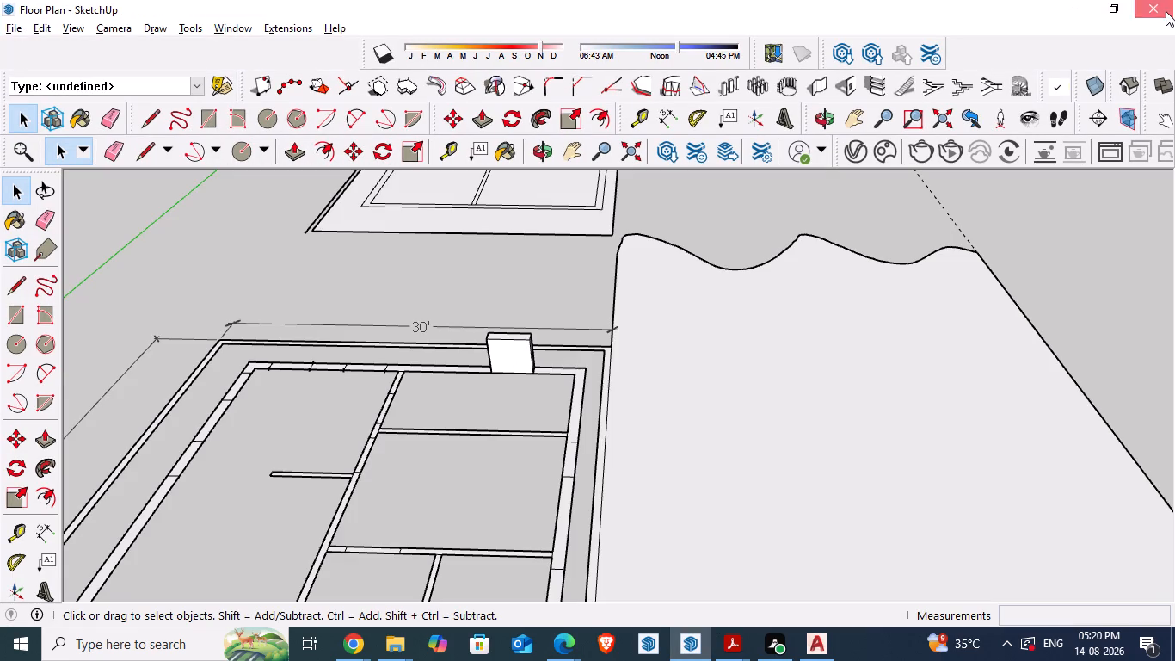
left_click(533, 359)
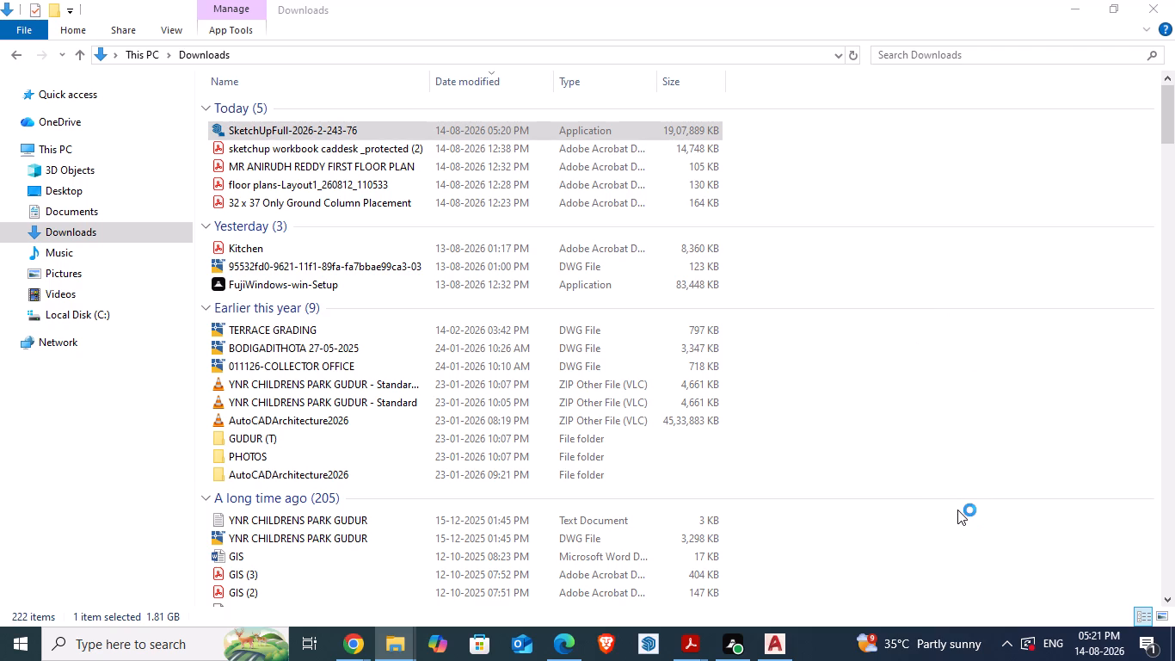
Minimize the Downloads folder window and switch to the floor plans PDF in Adobe Acrobat to examine the ground and typical floor plans.
left_click(1062, 11)
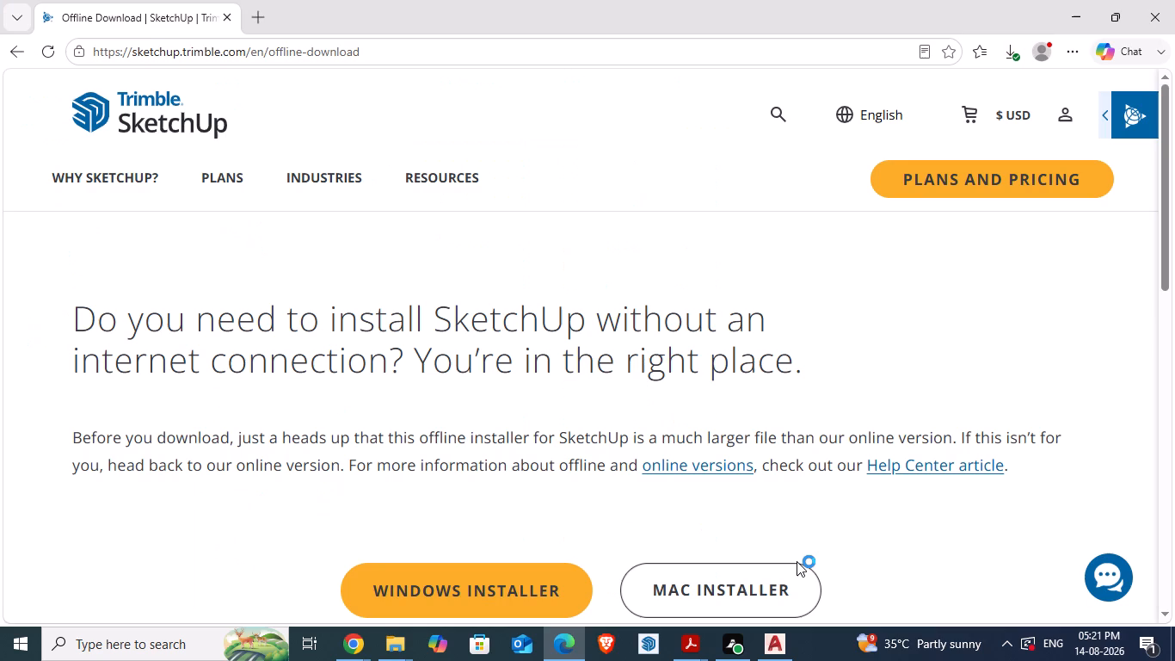
scroll(766, 490, "down", 3)
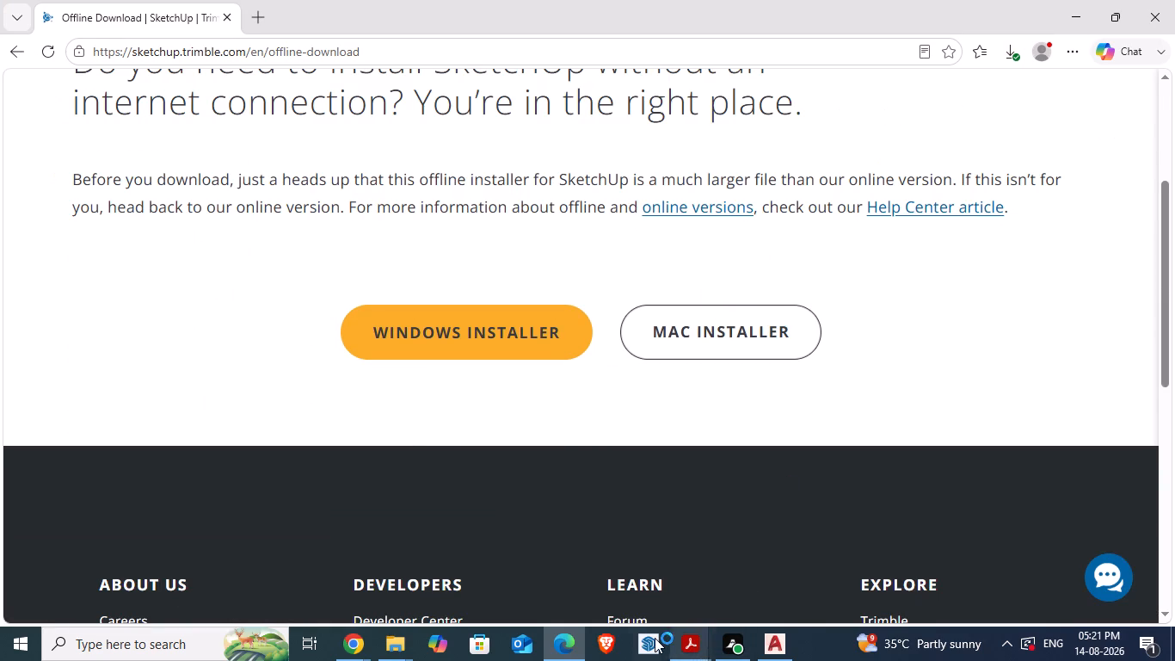
left_click(655, 638)
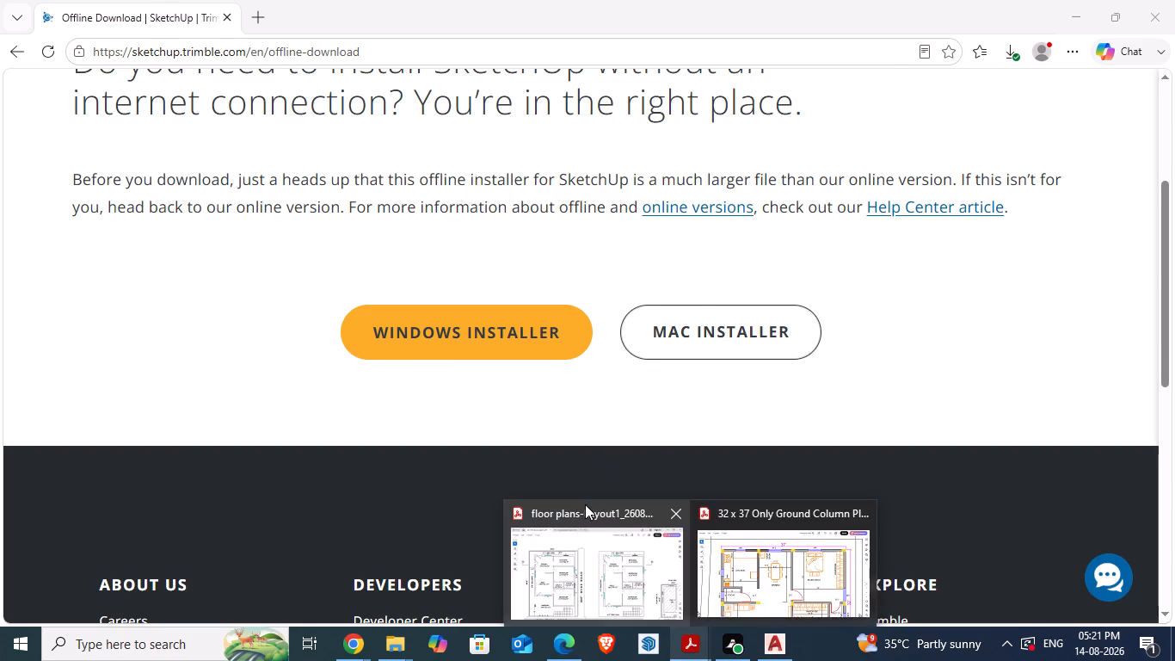
left_click(624, 535)
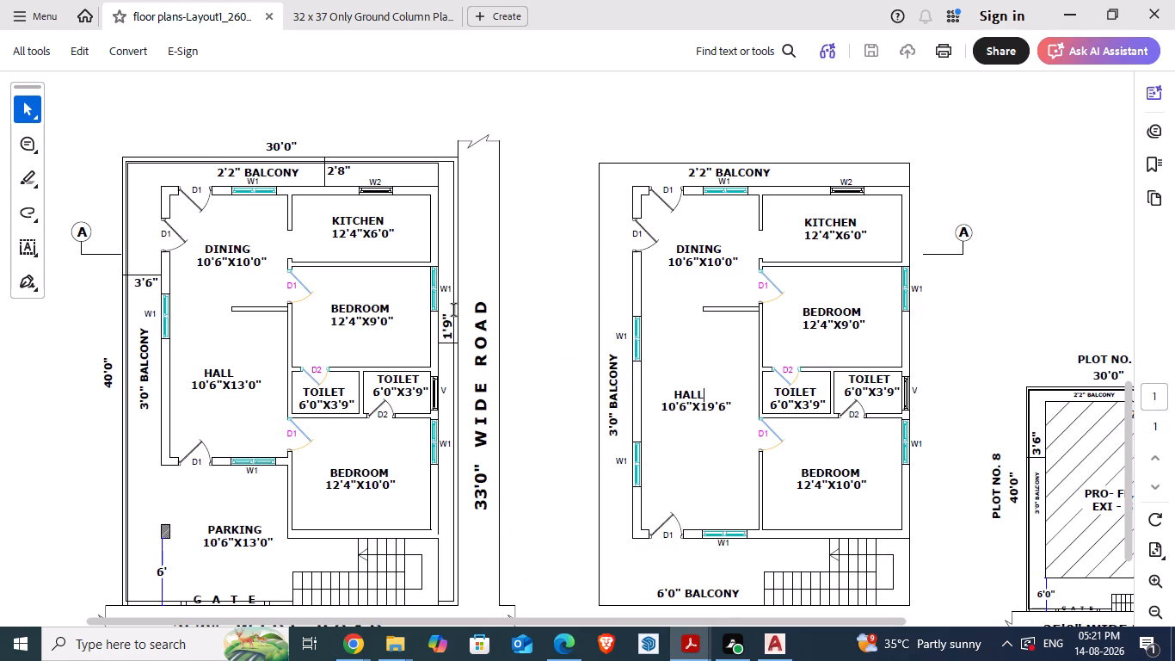
scroll(433, 313, "down", 2)
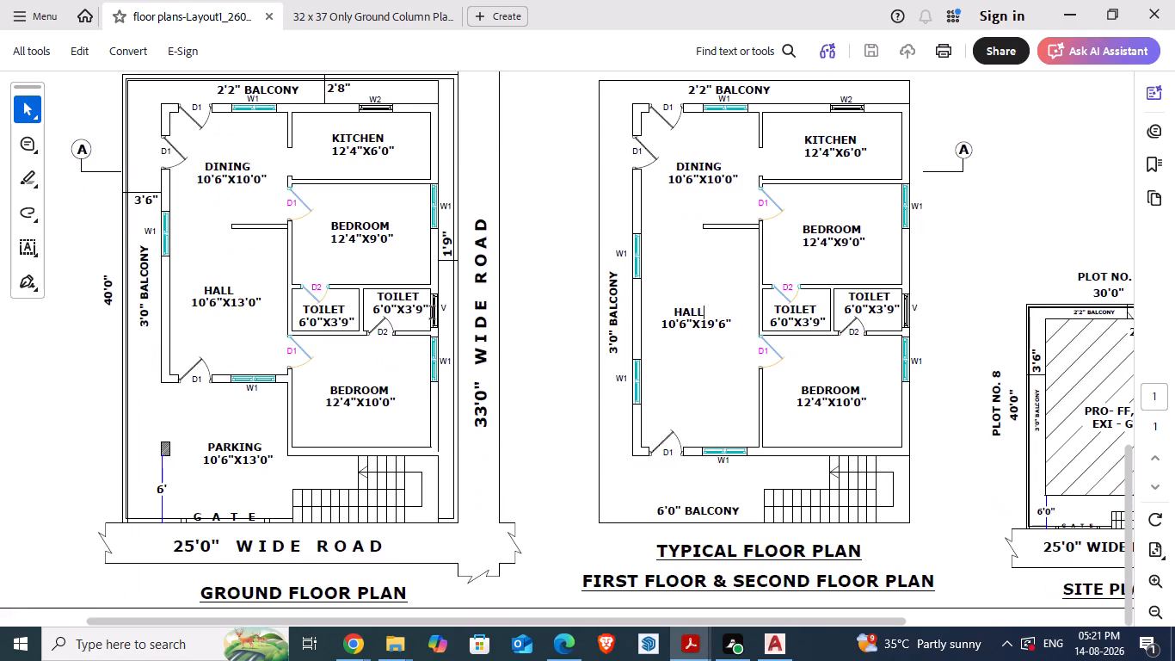
scroll(433, 313, "down", 6)
scroll(513, 415, "up", 2)
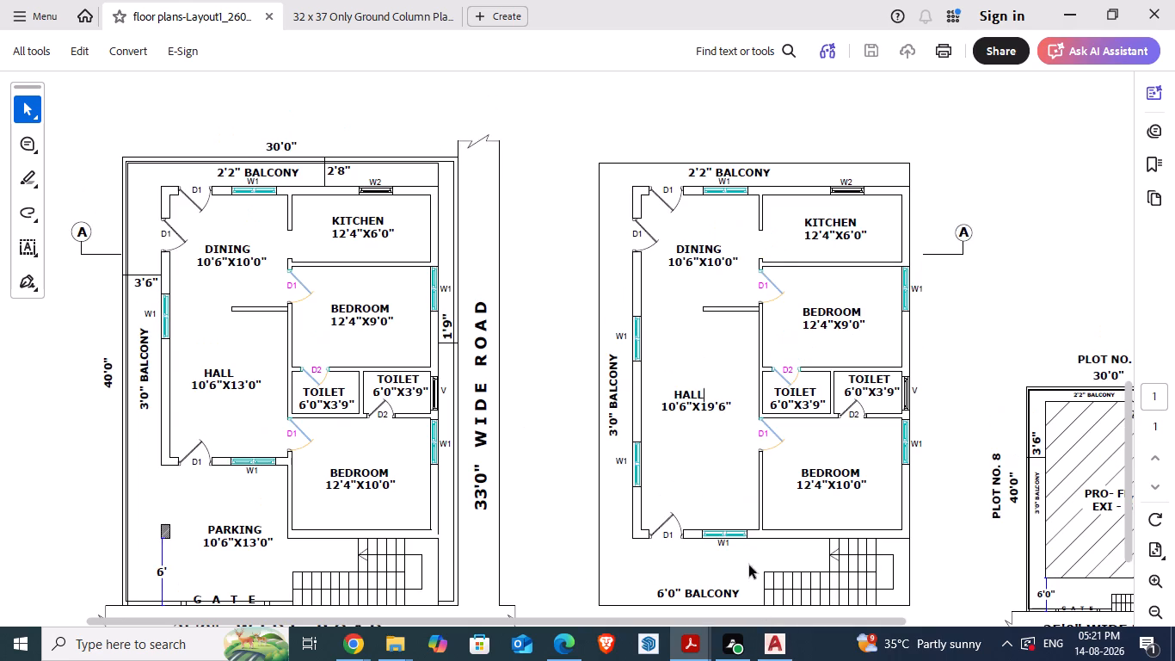
scroll(742, 512, "down", 1)
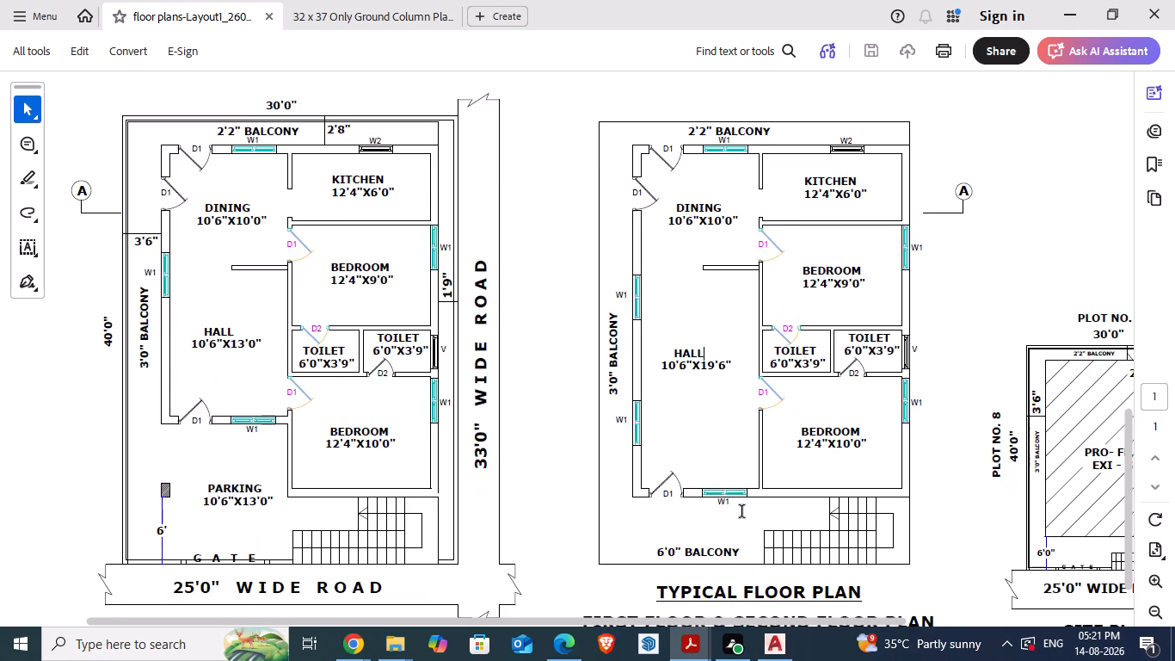
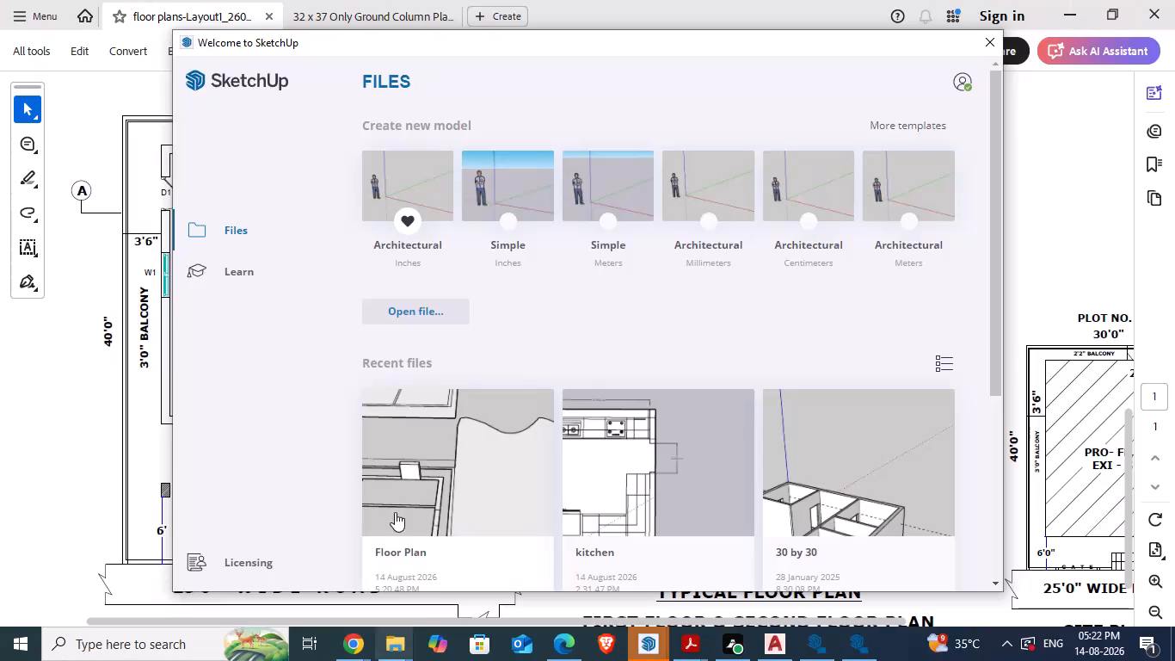
Create a new model from the Simple template in inches.
left_click(501, 166)
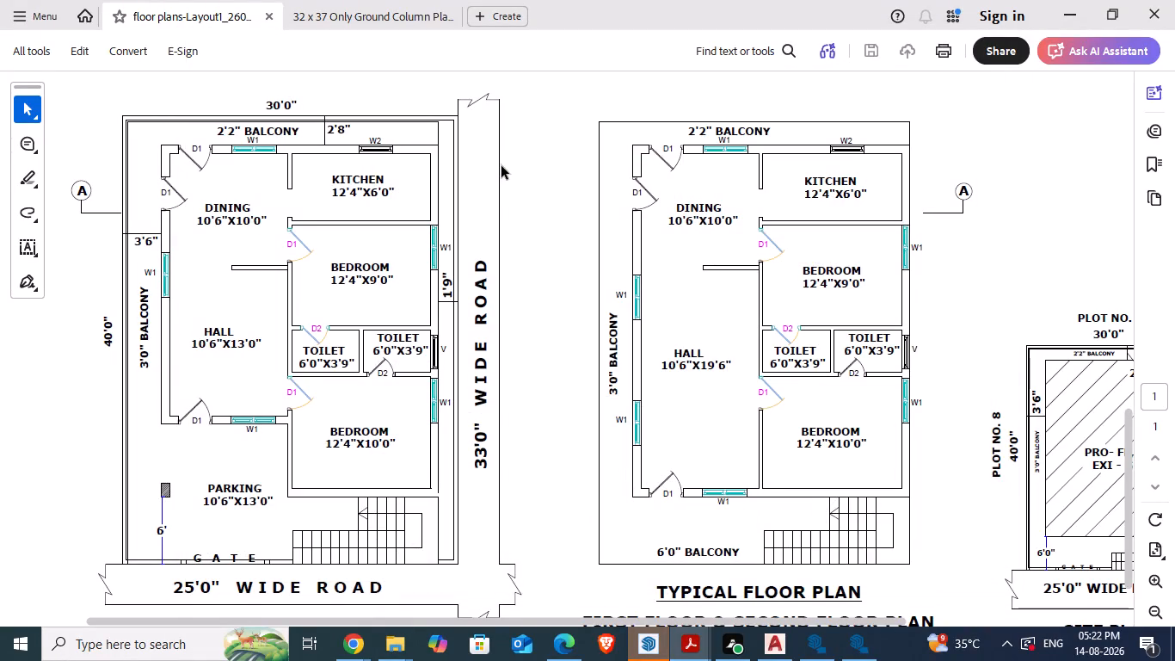
Dismiss the duplicate SketchUp setup instance and bring up the installer that is already running to check its progress.
left_click(861, 644)
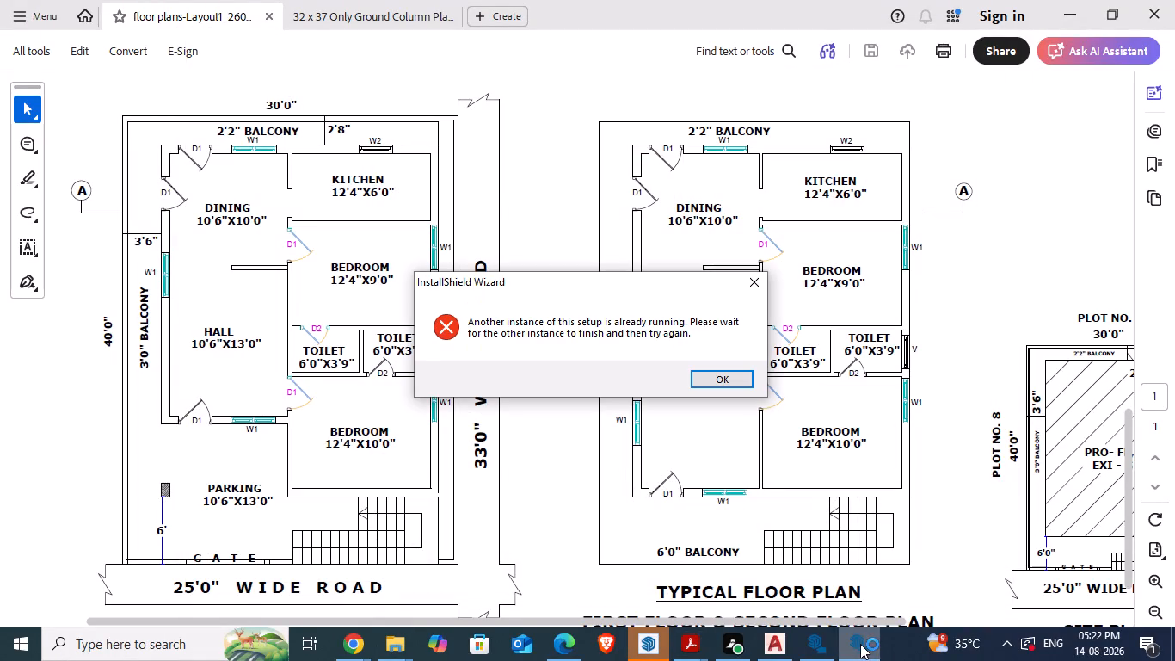
left_click(735, 384)
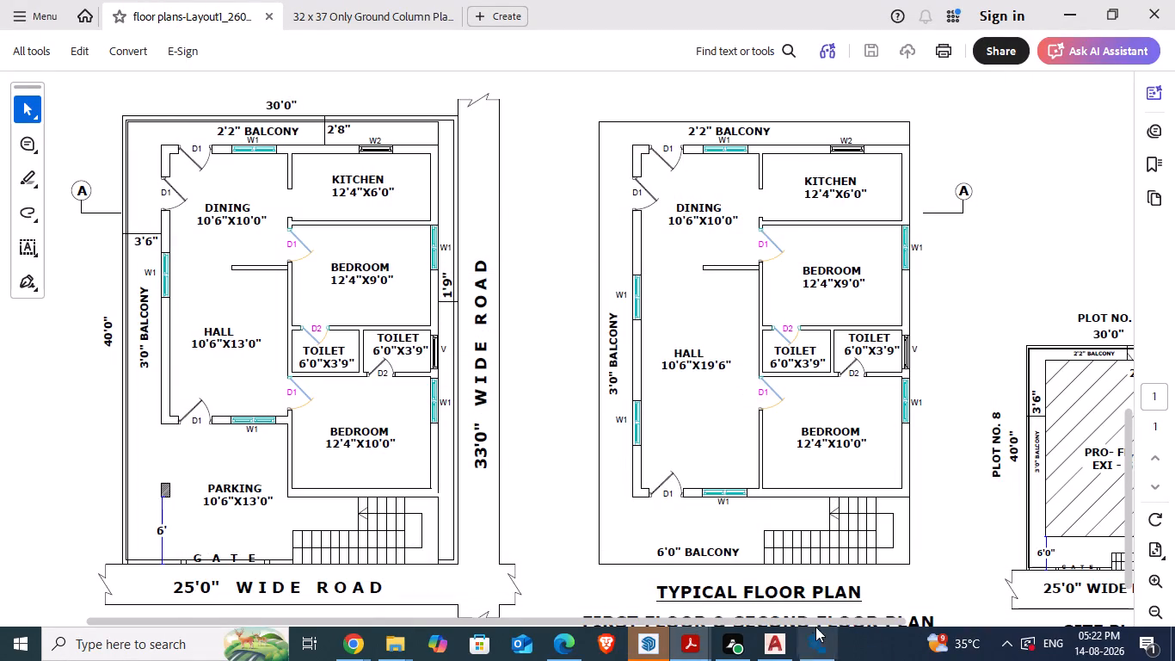
left_click(809, 643)
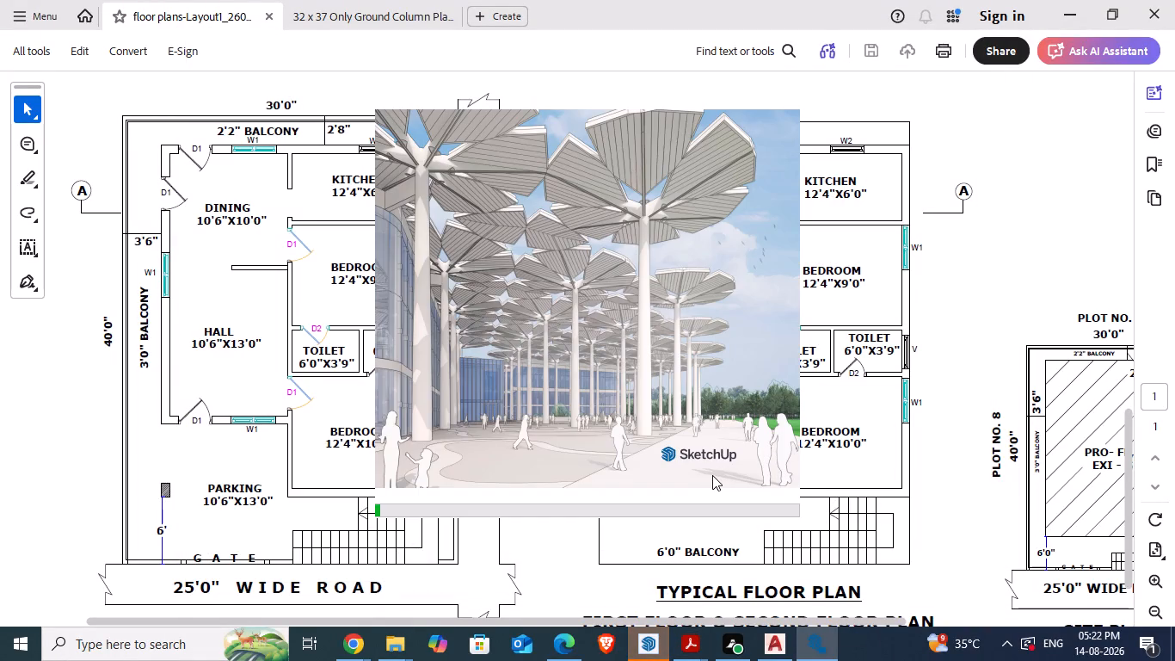
Switch to SketchUp and close the Welcome to SketchUp window.
left_click(639, 633)
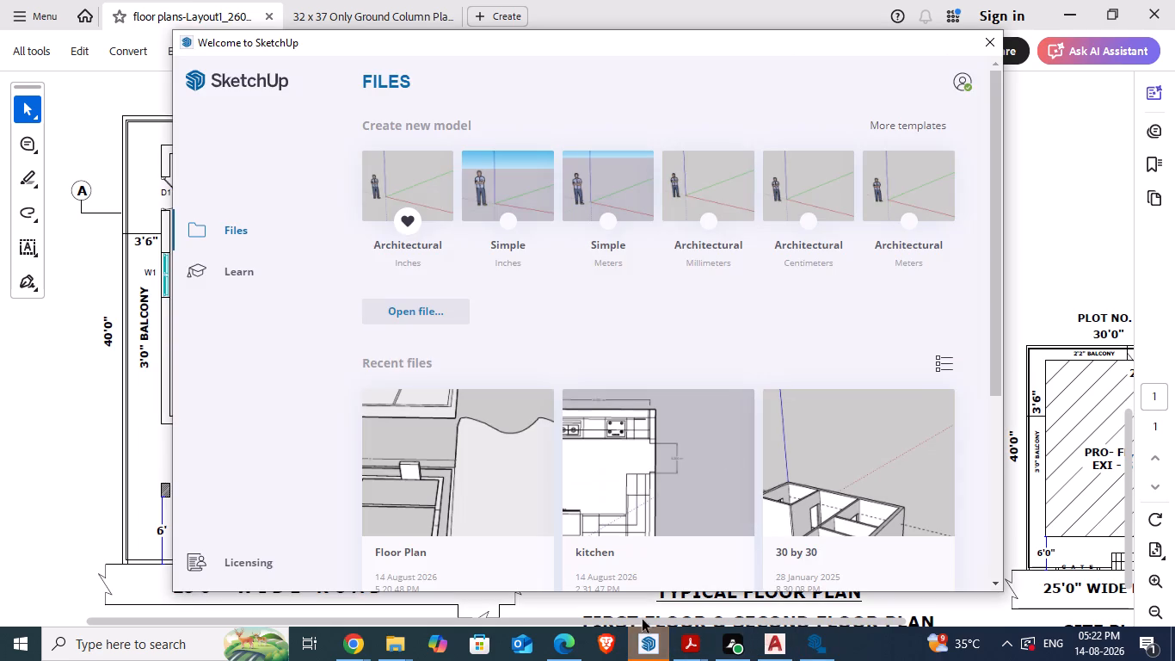
left_click(982, 44)
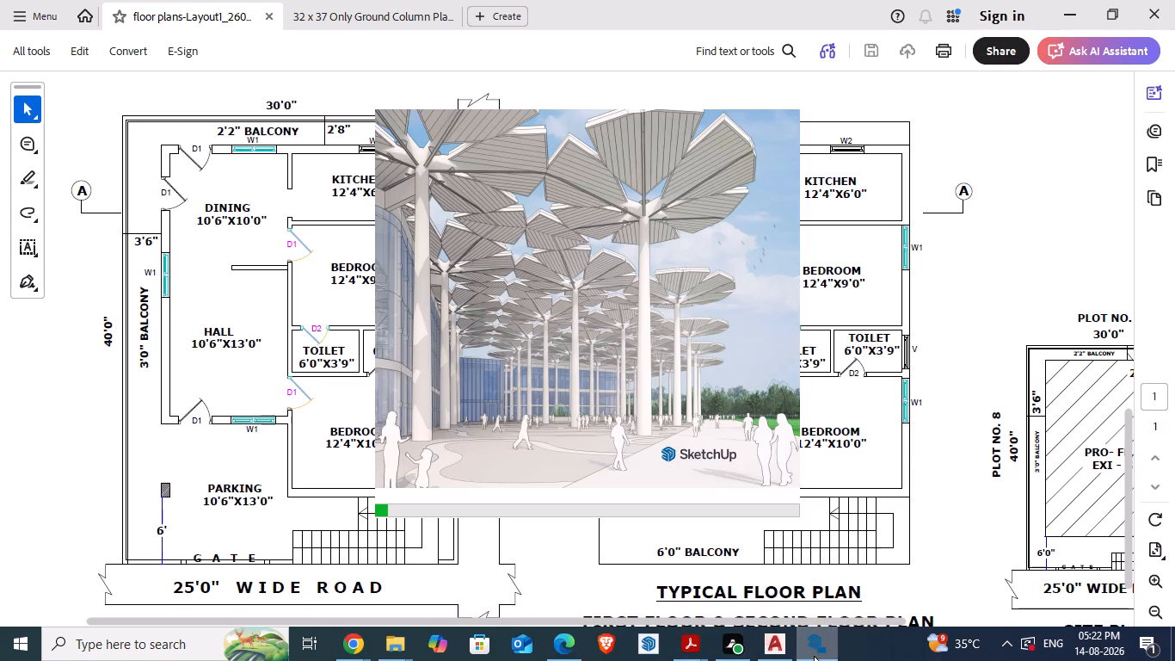
Check the SketchUp installer's progress again, looking at the new untitled model in between.
left_click(813, 647)
left_click(827, 559)
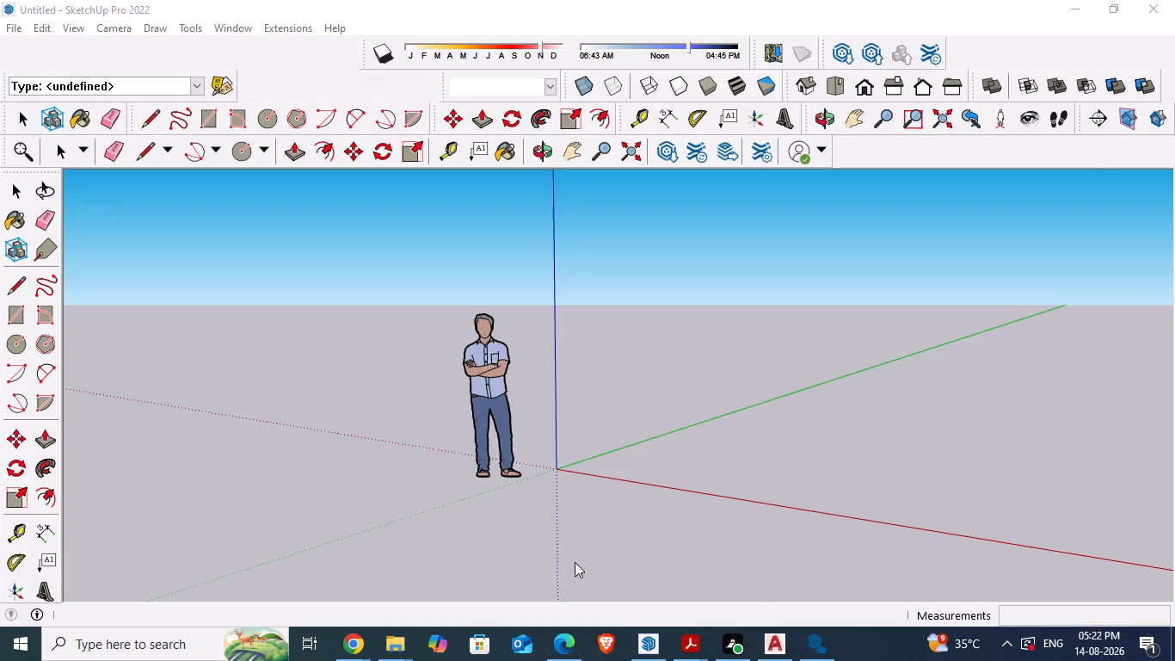
scroll(516, 429, "down", 6)
scroll(374, 505, "down", 4)
left_click(428, 485)
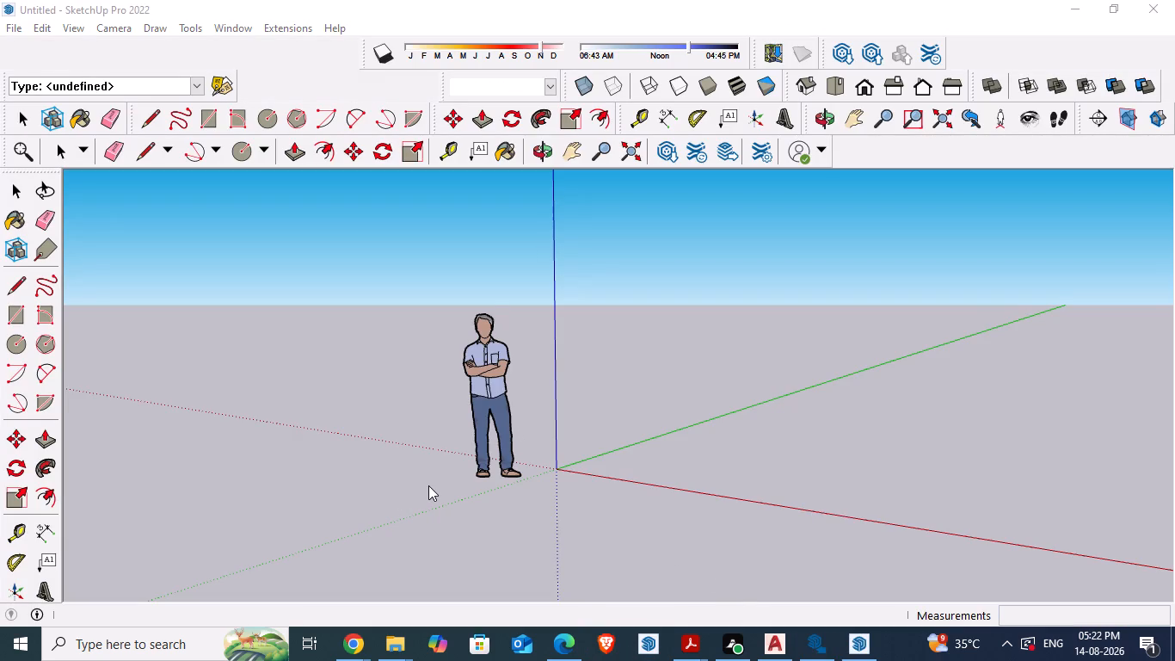
scroll(428, 484, "down", 3)
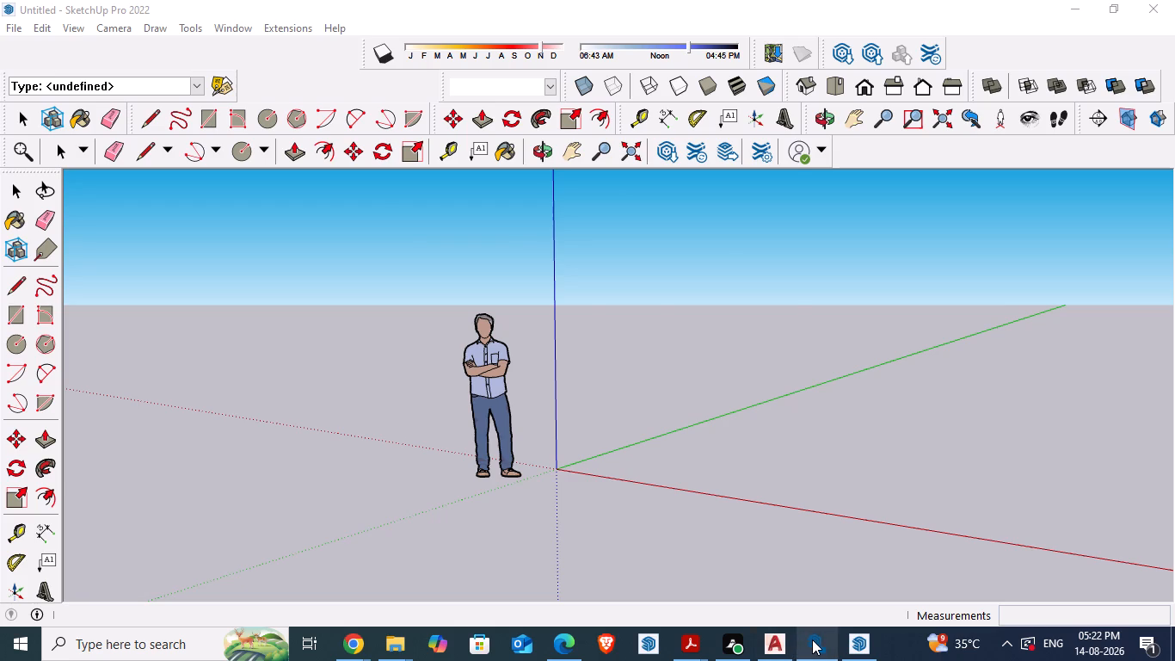
left_click(812, 639)
Switch to the untitled SketchUp Pro 2022 model and close its window.
left_click(852, 639)
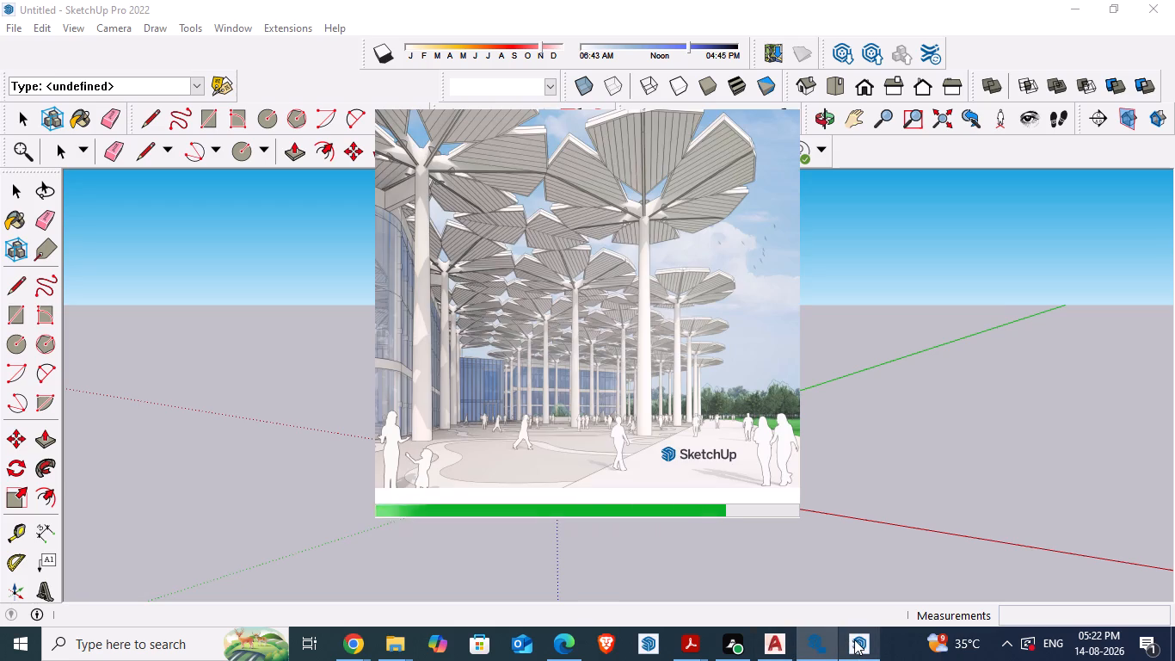
left_click(1038, 268)
left_click(1167, 7)
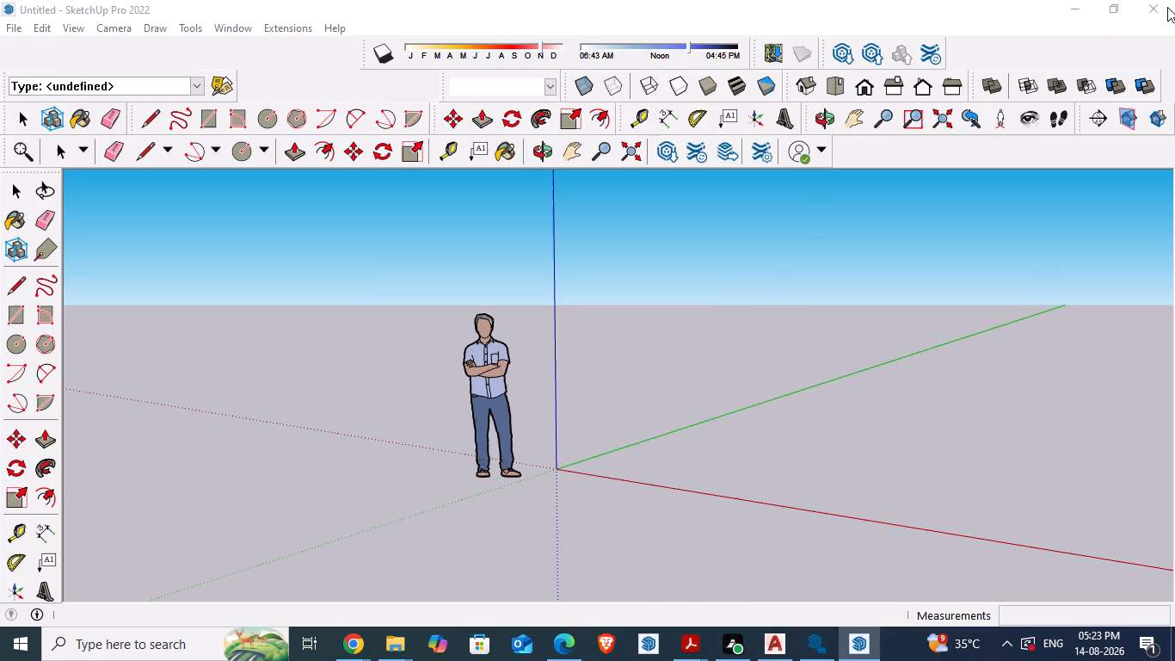
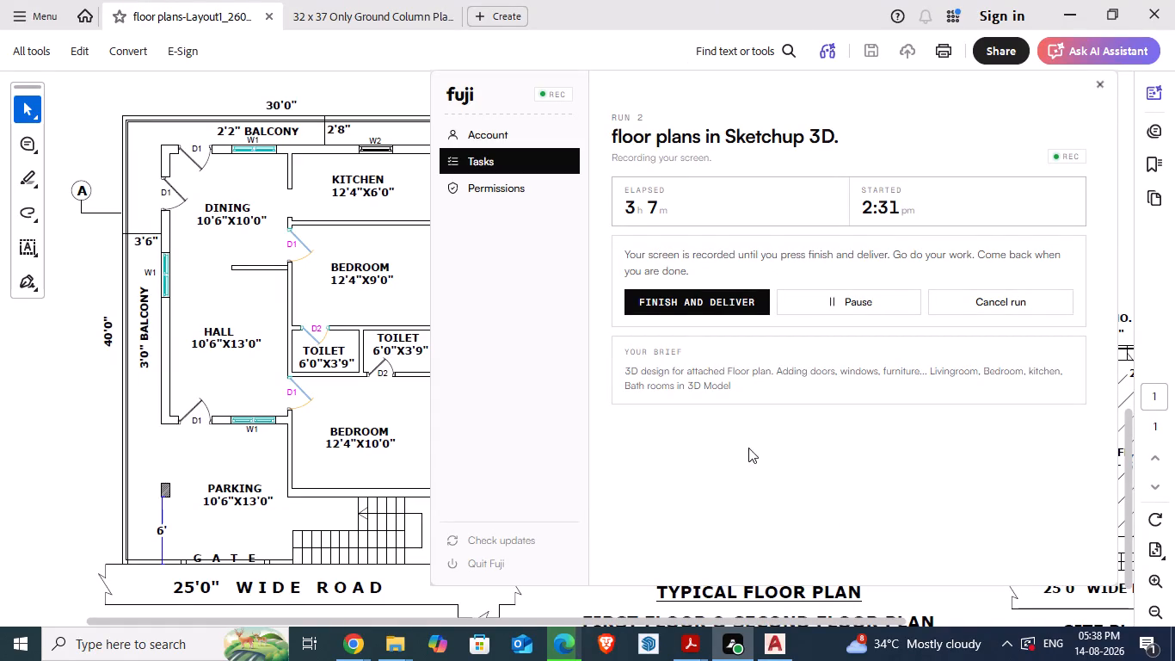
Switch to the Edge browser to check the V-Ray for SketchUp download page, and minimize its window.
left_click(563, 640)
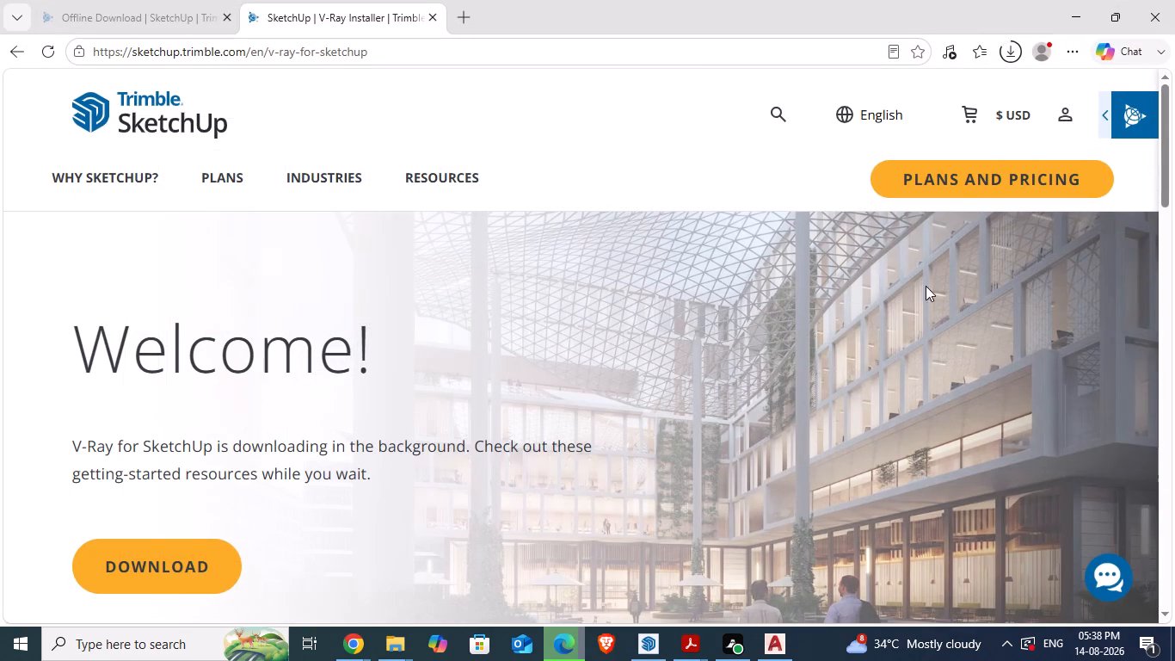
left_click(1073, 9)
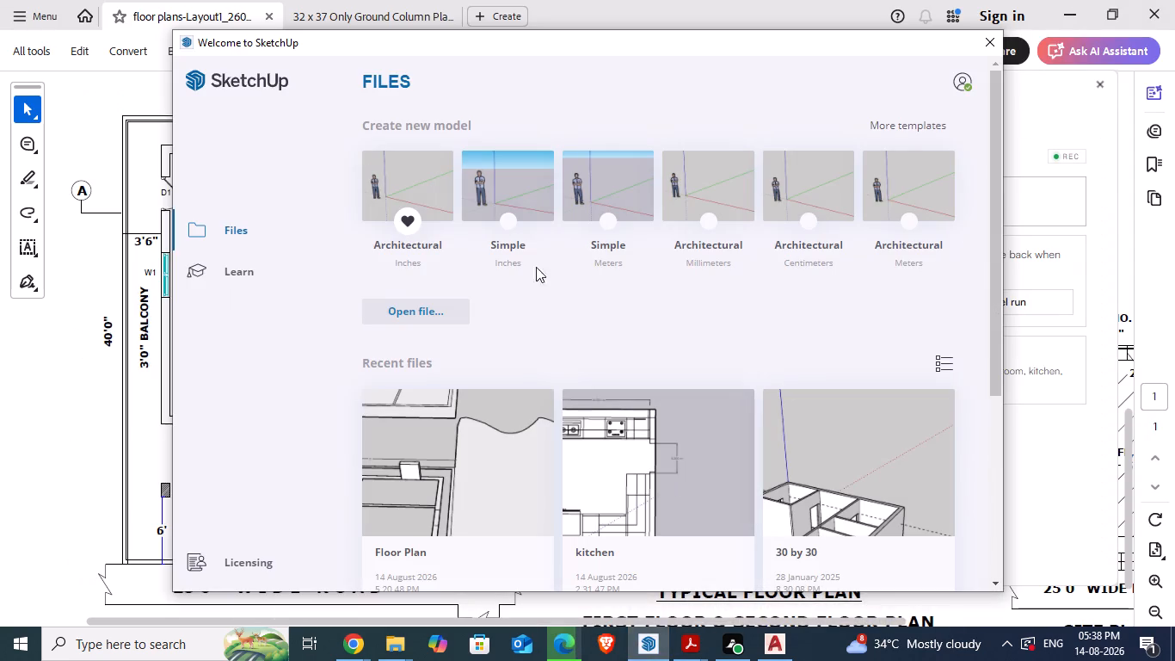
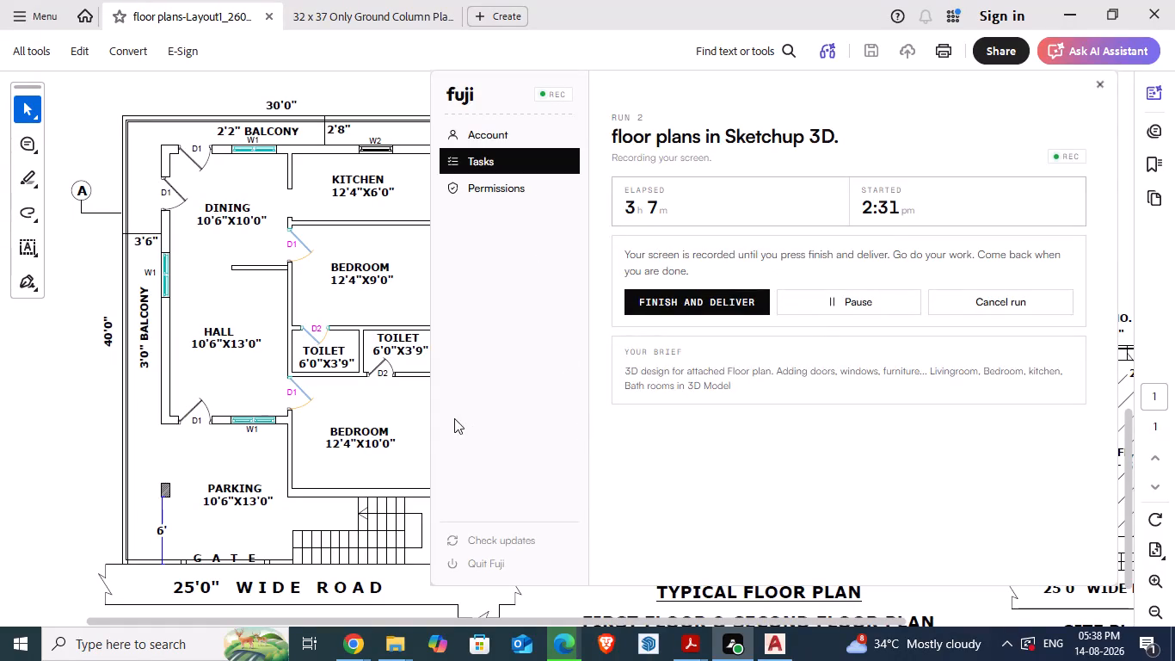
Switch to SketchUp Pro 2022 and open the Floor Plan model from the Intern folder on the desktop.
left_click(352, 358)
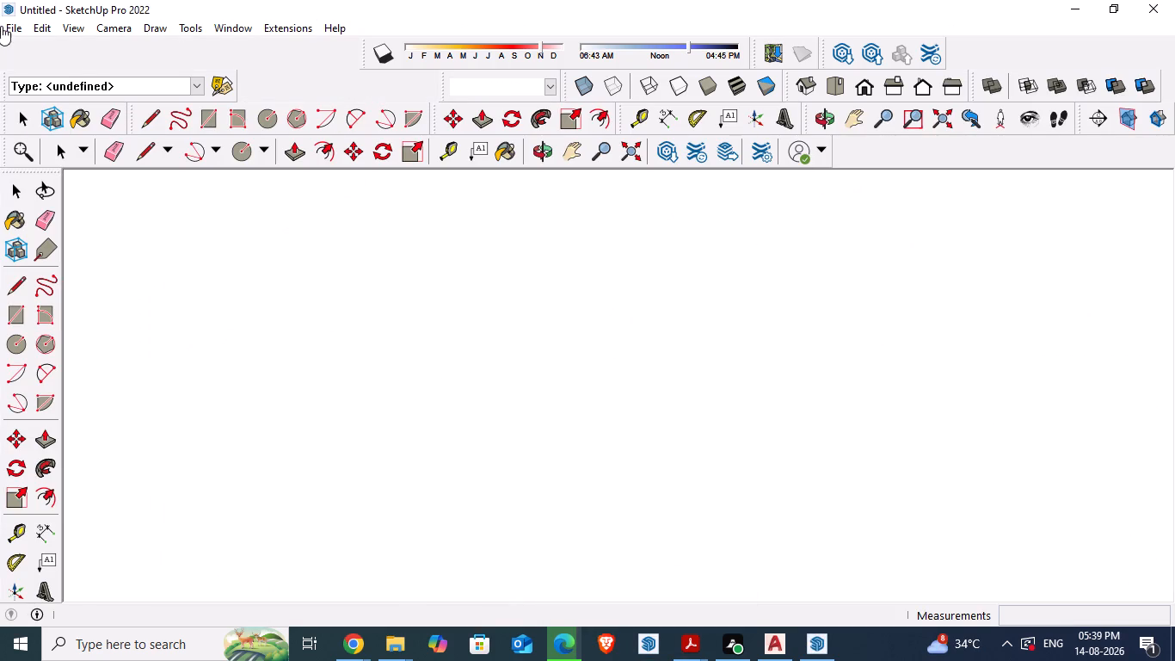
scroll(477, 448, "down", 3)
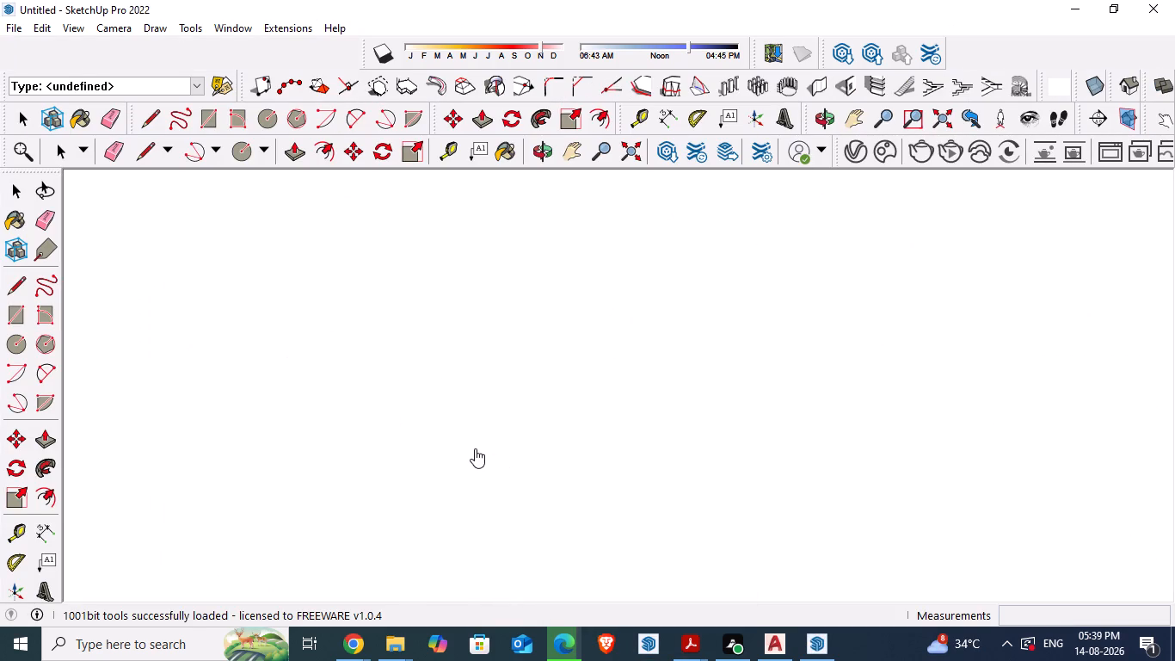
scroll(461, 456, "down", 11)
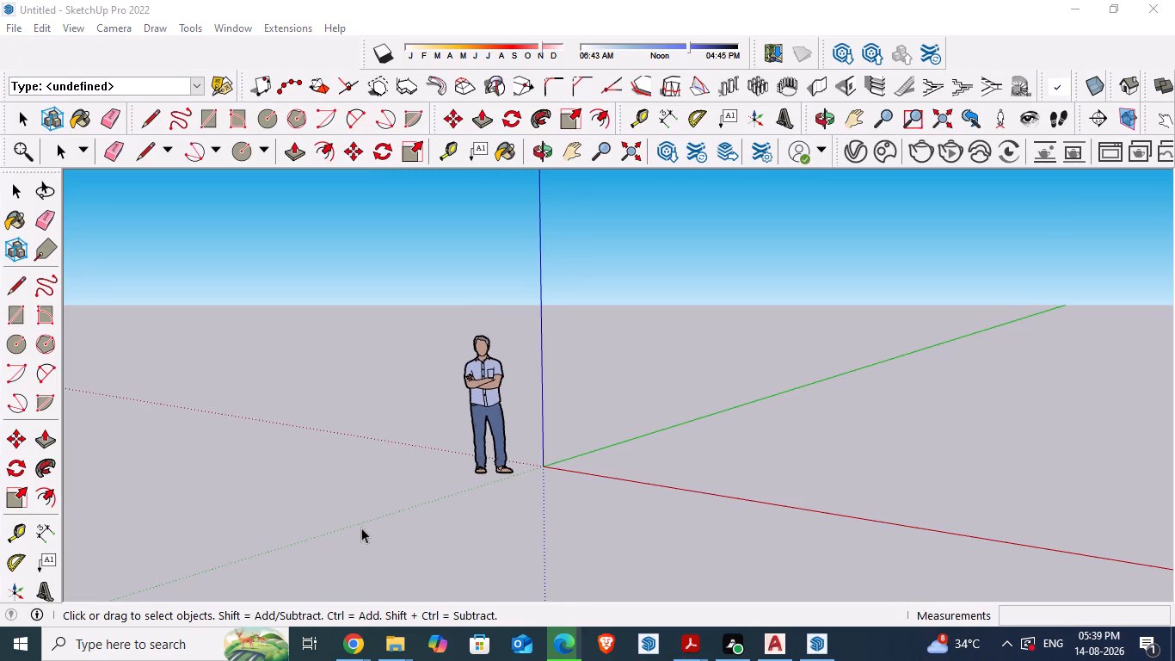
scroll(360, 528, "up", 1)
middle_click_drag(359, 530, 434, 560)
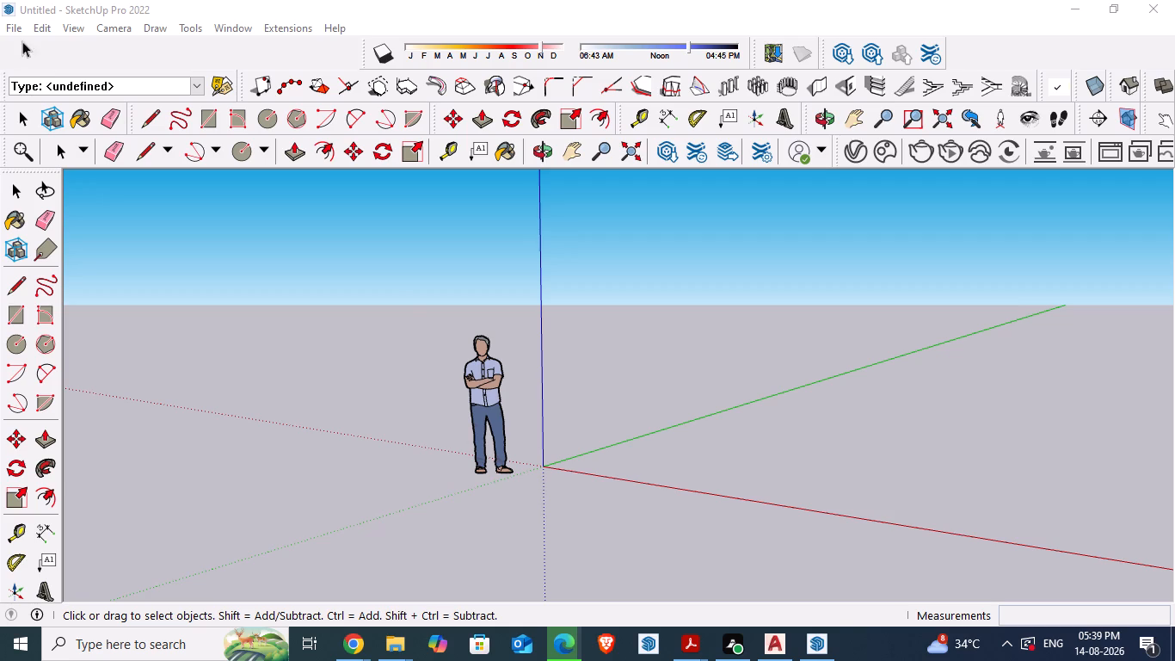
left_click(8, 30)
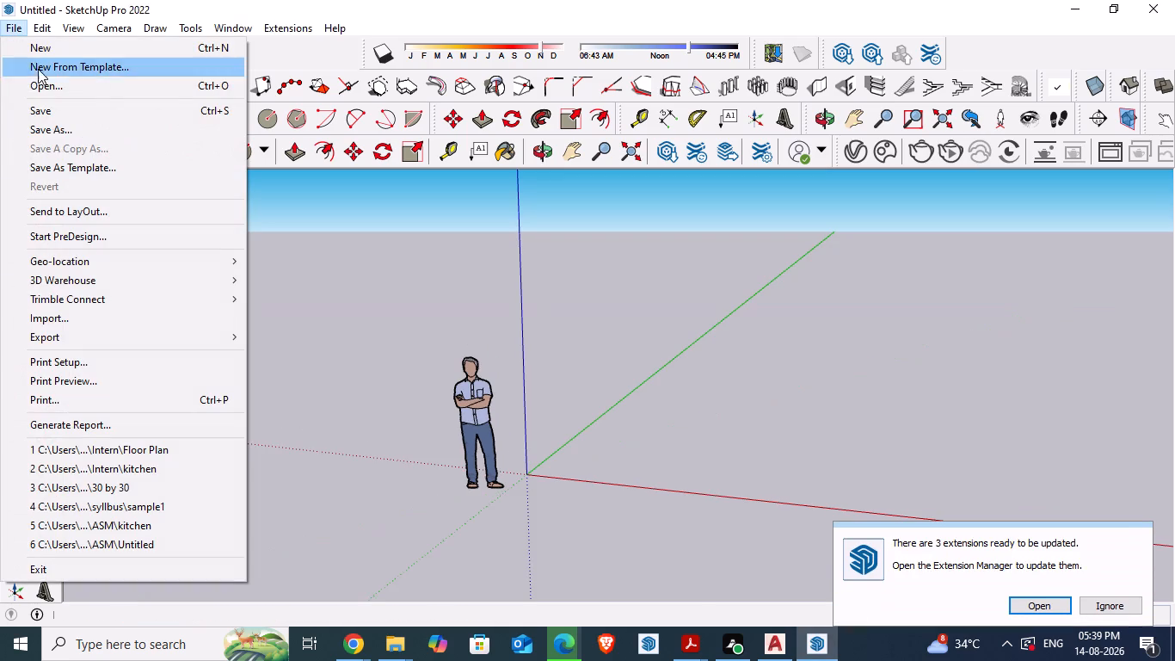
left_click(52, 83)
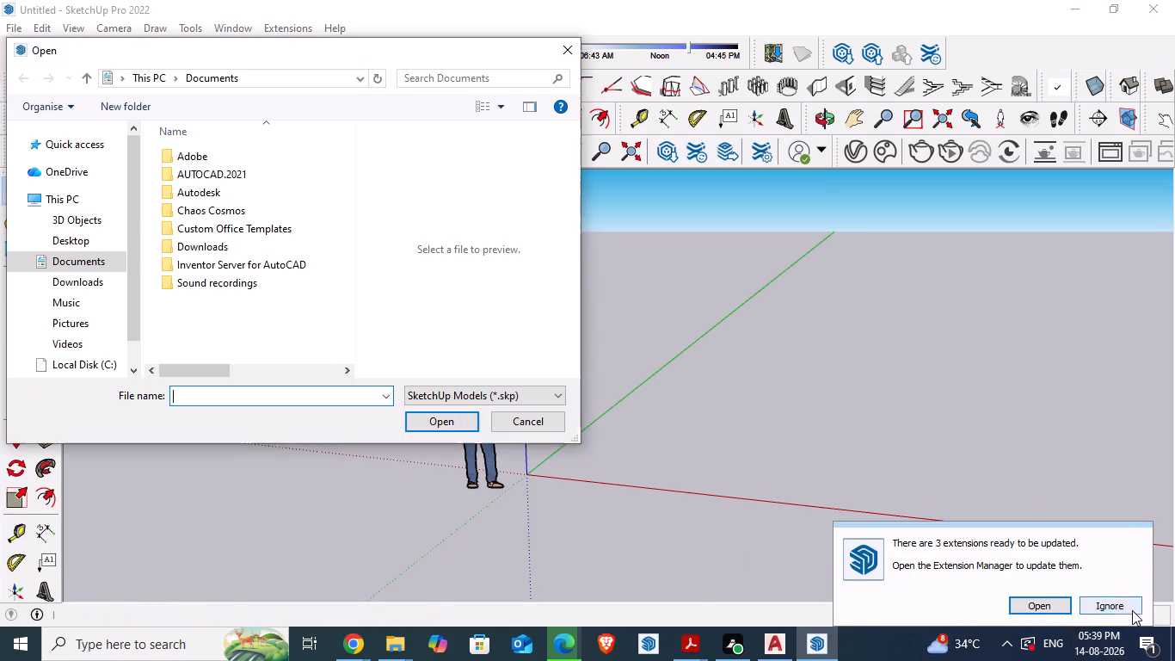
left_click(1126, 603)
left_click(89, 232)
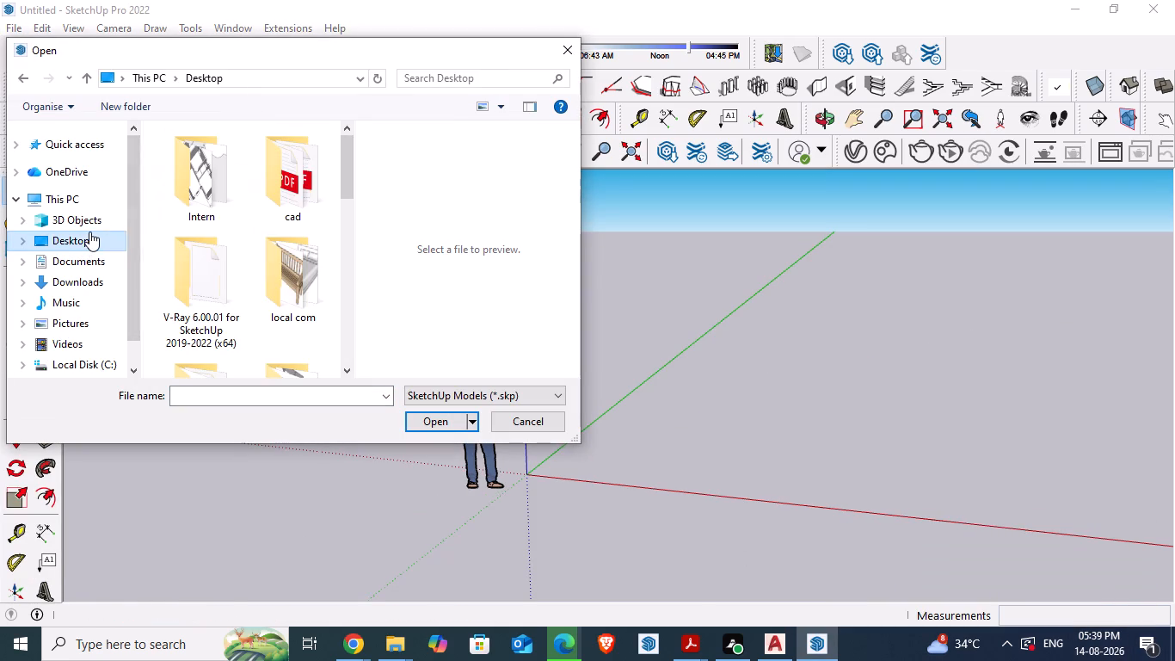
left_click(73, 284)
left_click(73, 240)
double_click(200, 190)
double_click(194, 160)
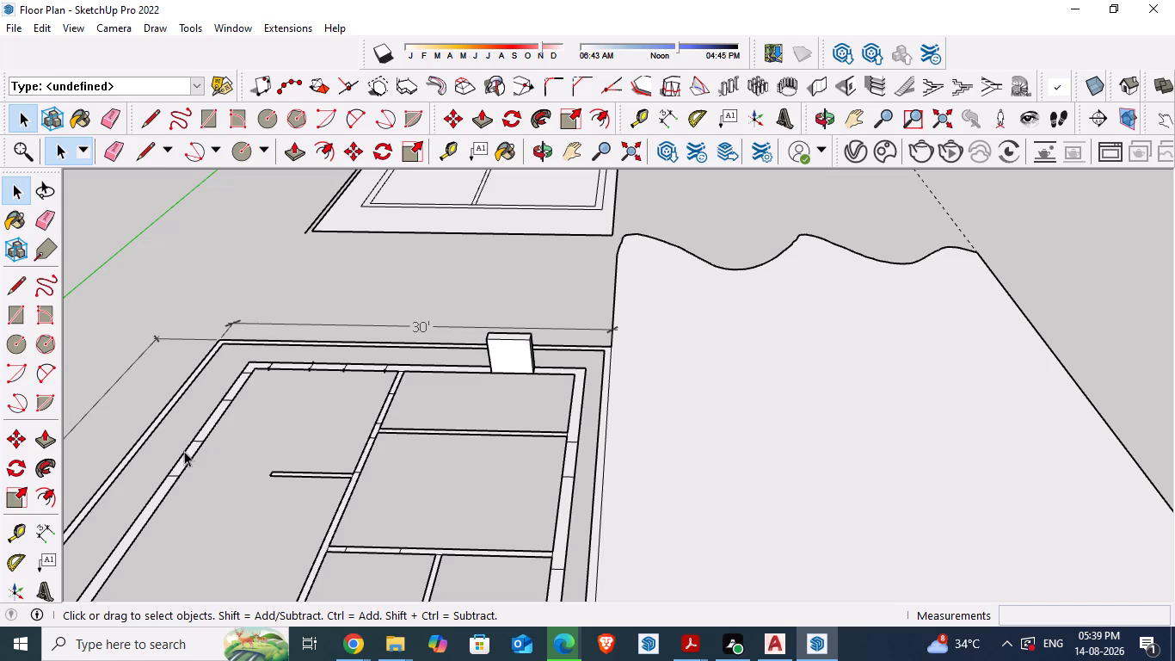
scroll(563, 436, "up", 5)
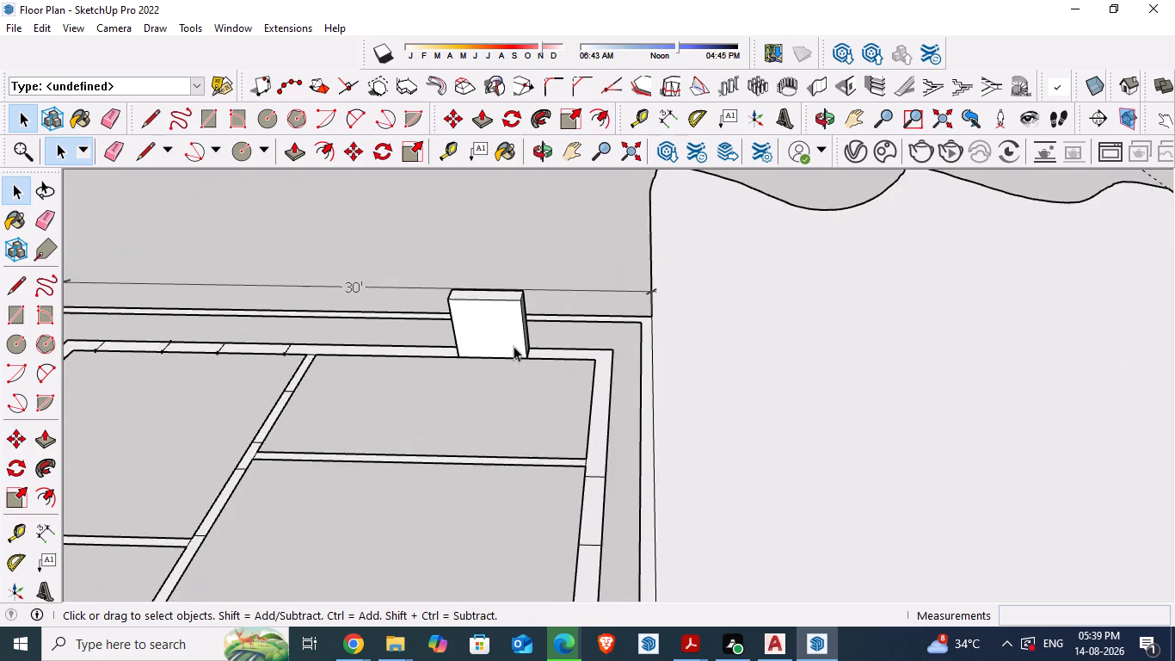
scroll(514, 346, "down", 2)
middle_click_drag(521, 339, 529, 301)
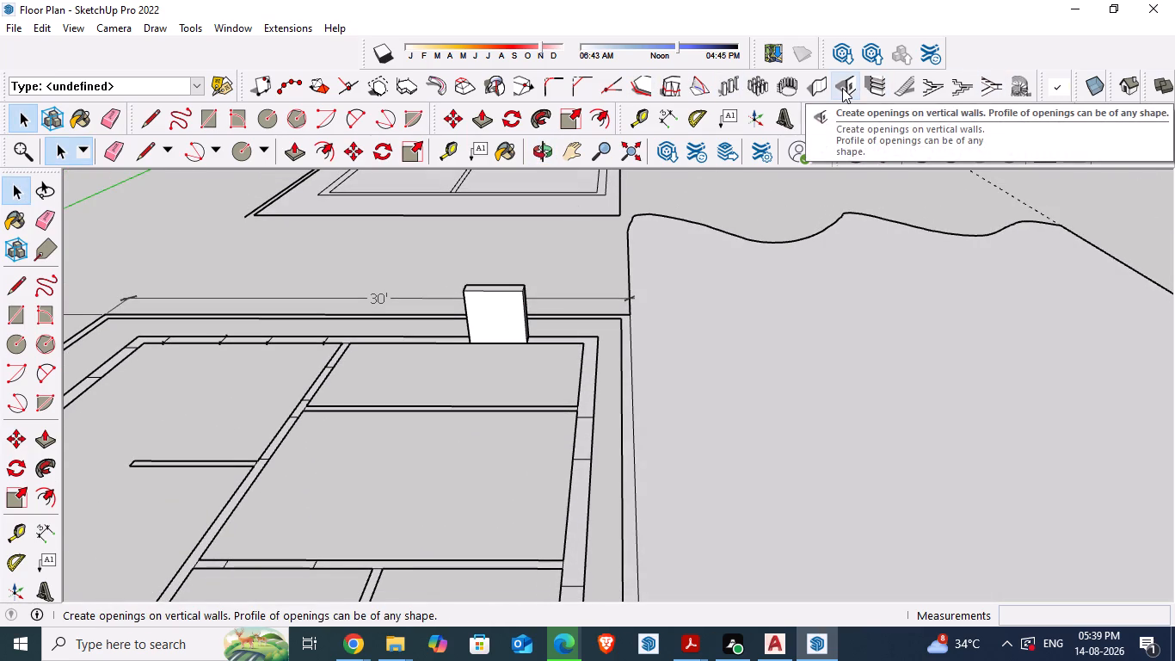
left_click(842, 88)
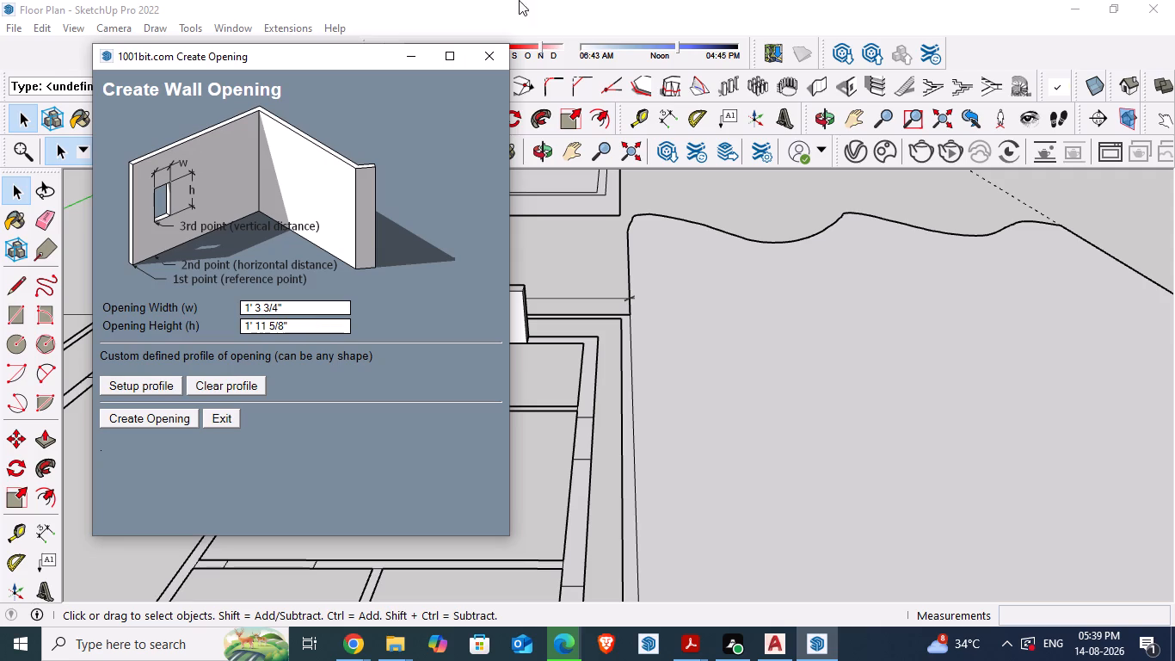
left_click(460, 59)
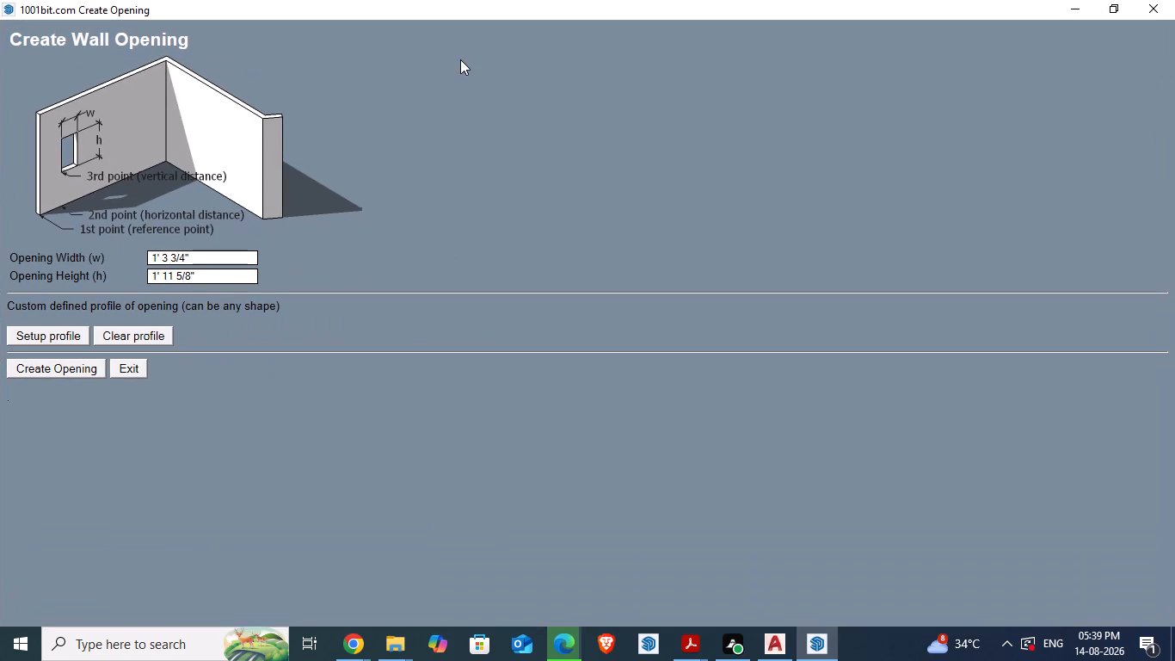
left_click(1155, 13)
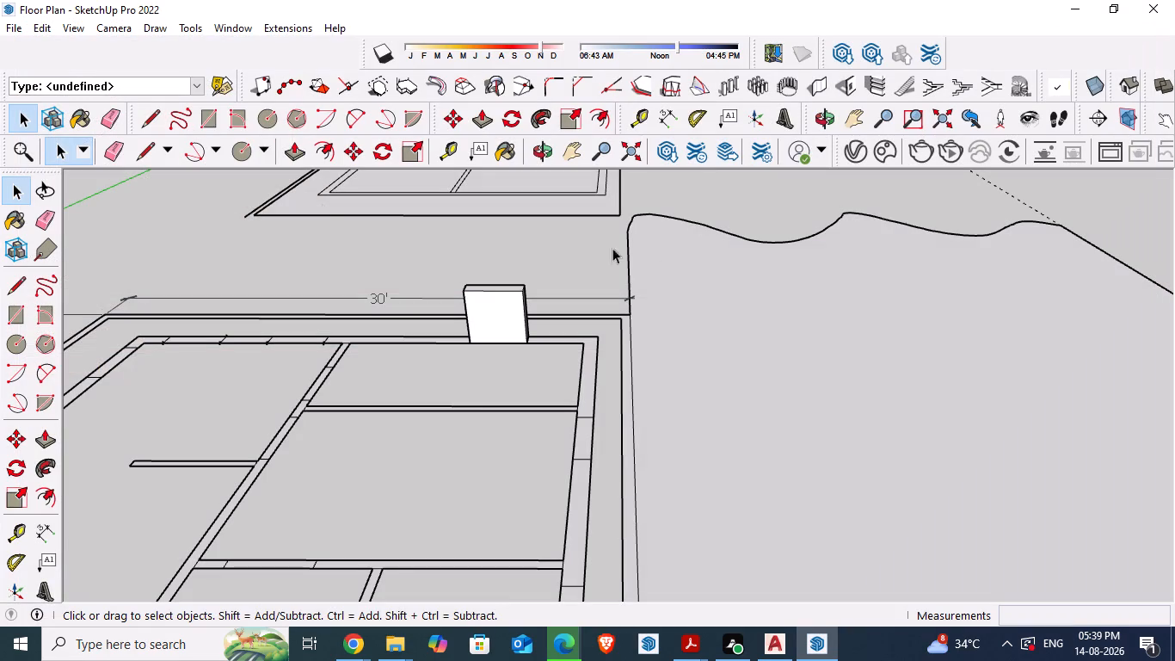
Try to open 3D Warehouse and read its linked End of Support Policy and Trimble ID help pages in Edge.
scroll(174, 196, "down", 2)
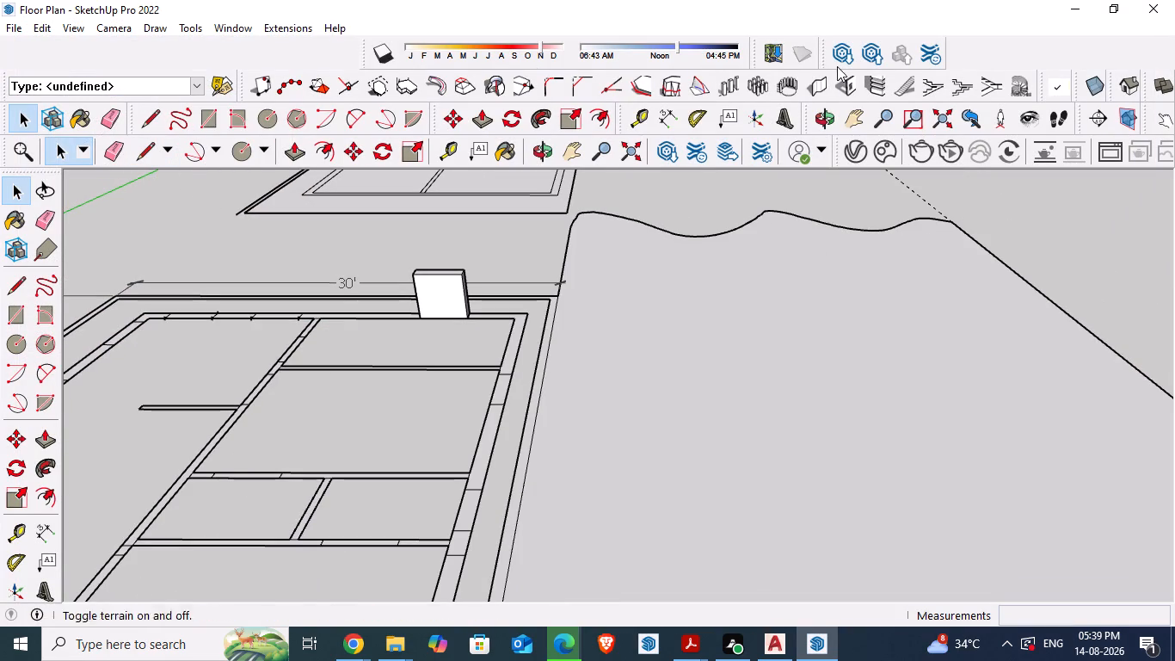
left_click(840, 53)
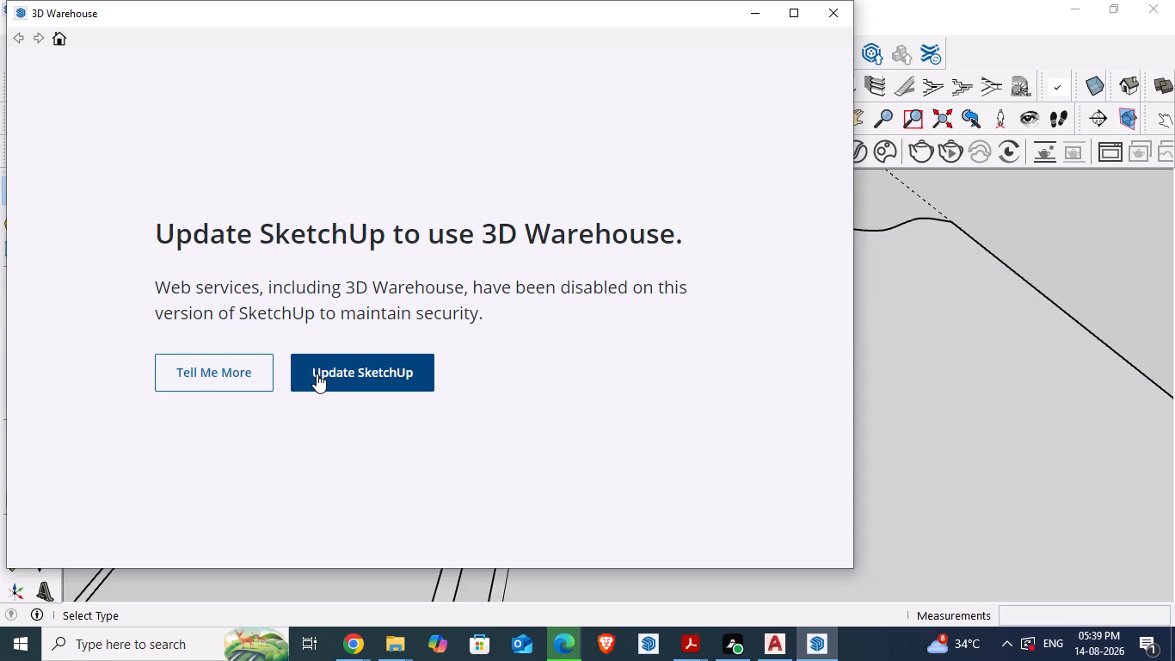
left_click(248, 380)
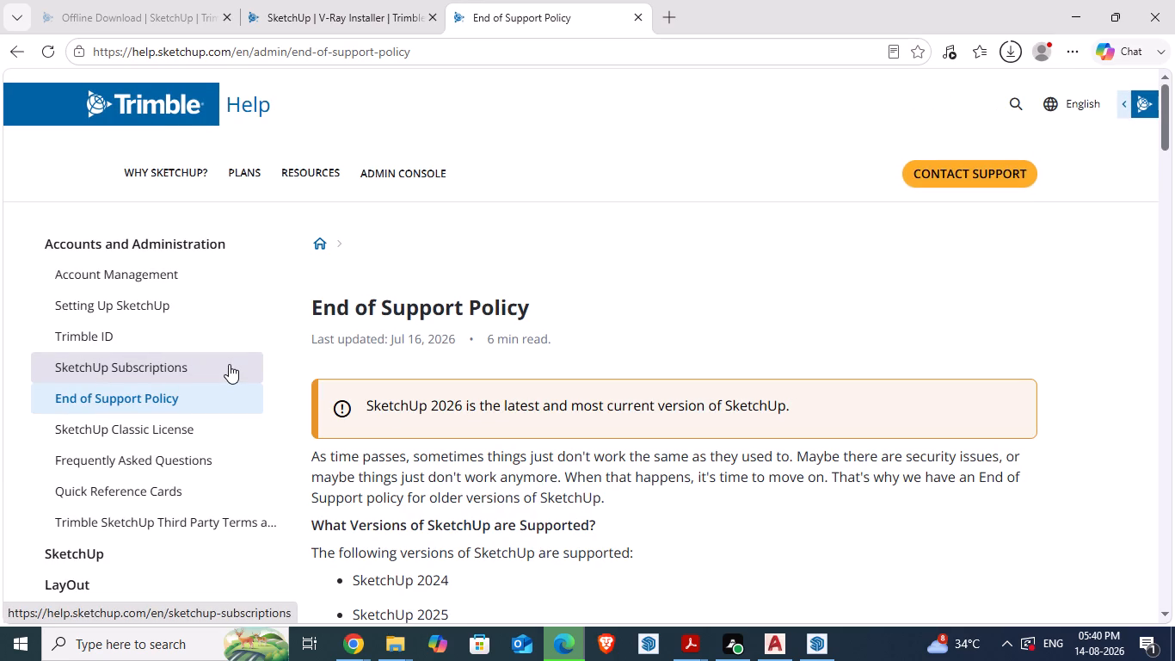
scroll(580, 405, "down", 2)
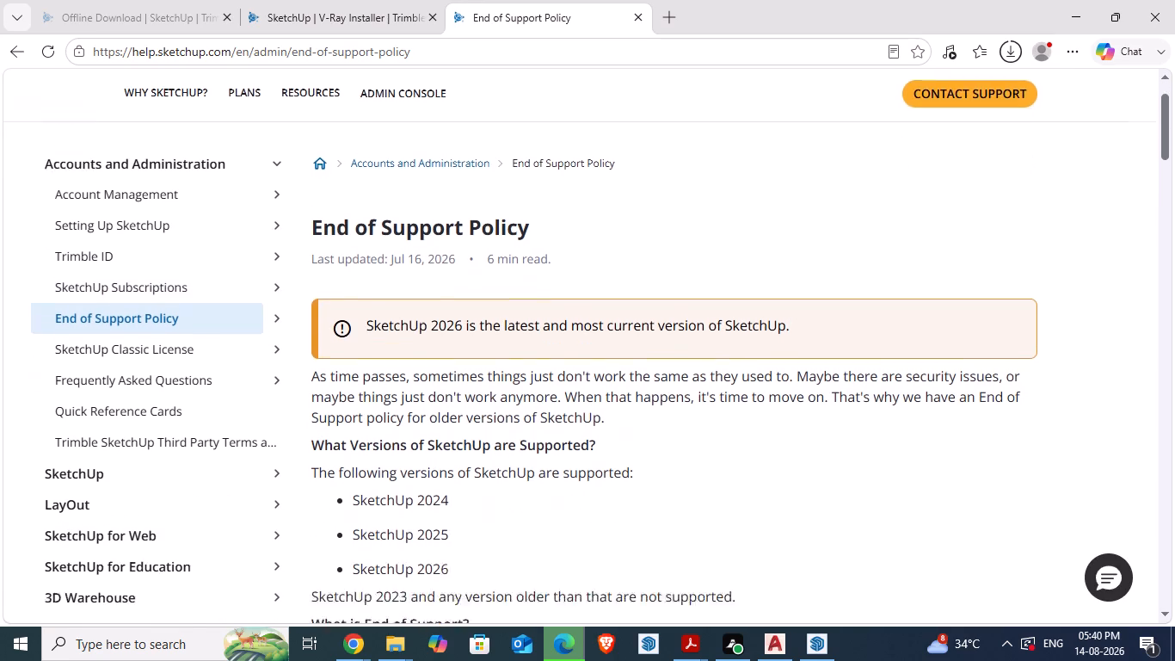
scroll(578, 399, "up", 3)
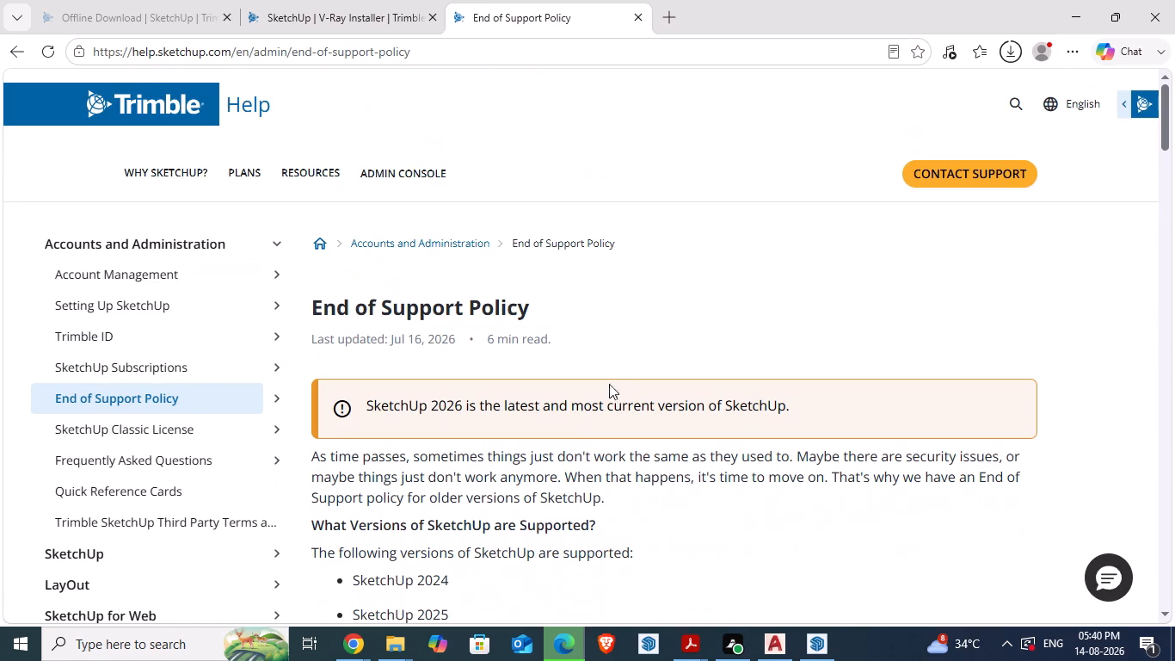
scroll(623, 377, "down", 4)
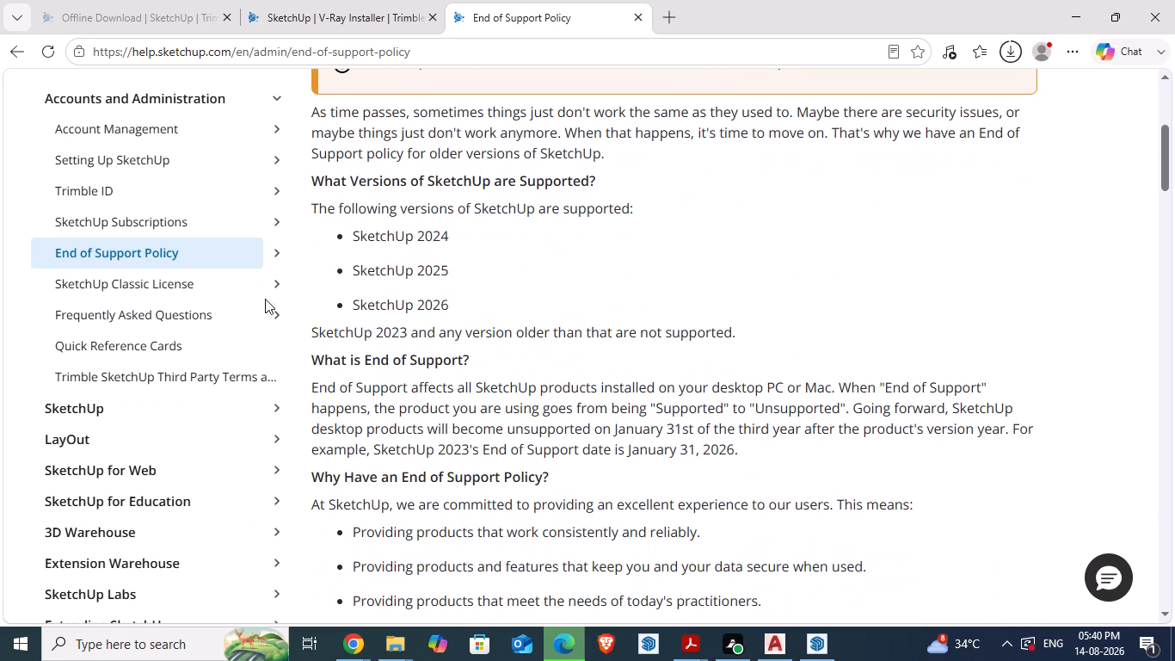
left_click(92, 191)
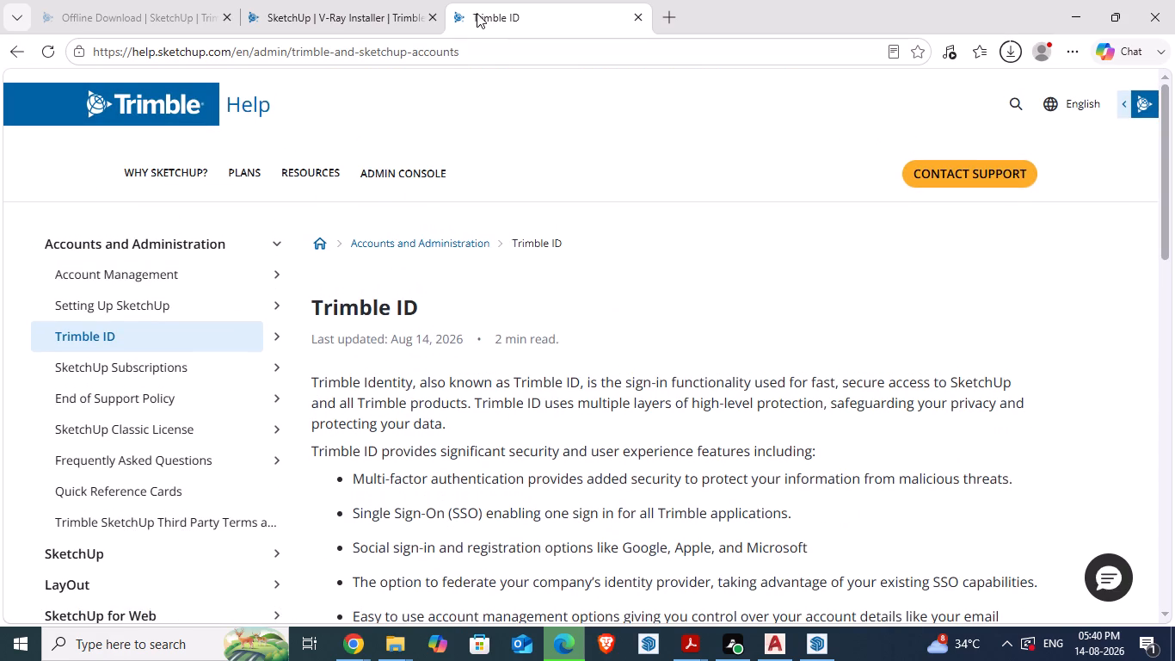
left_click(642, 18)
Check the plan options on the SketchUp offline download page, and return to SketchUp Pro 2022 to close the 3D Warehouse window.
left_click(120, 11)
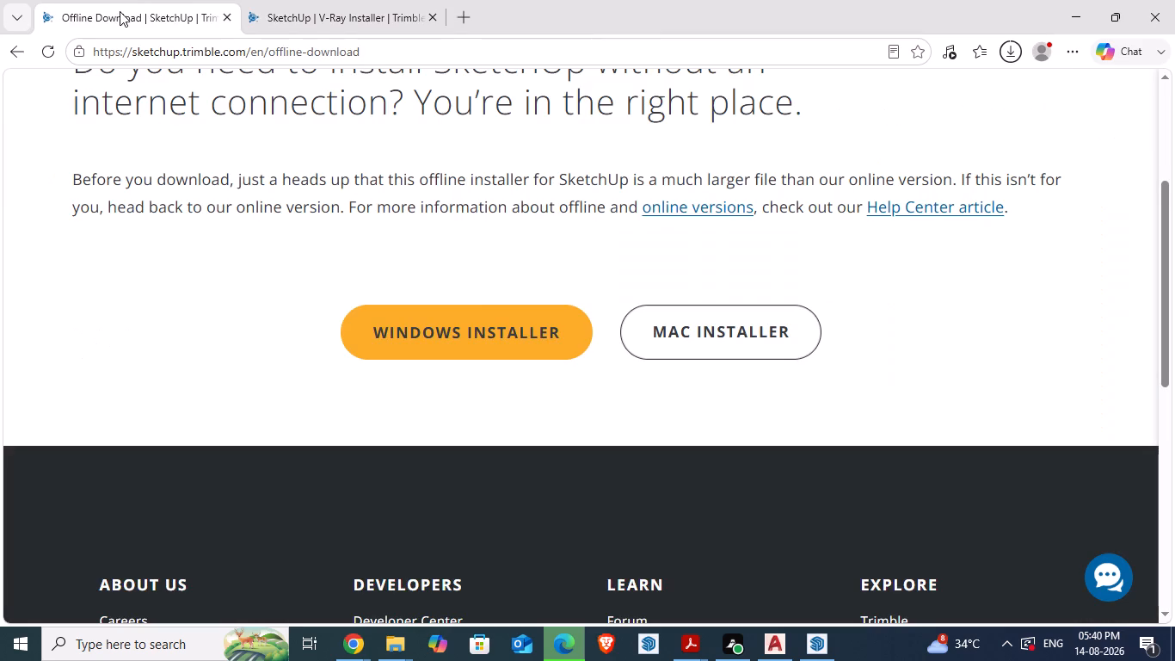
scroll(595, 389, "up", 18)
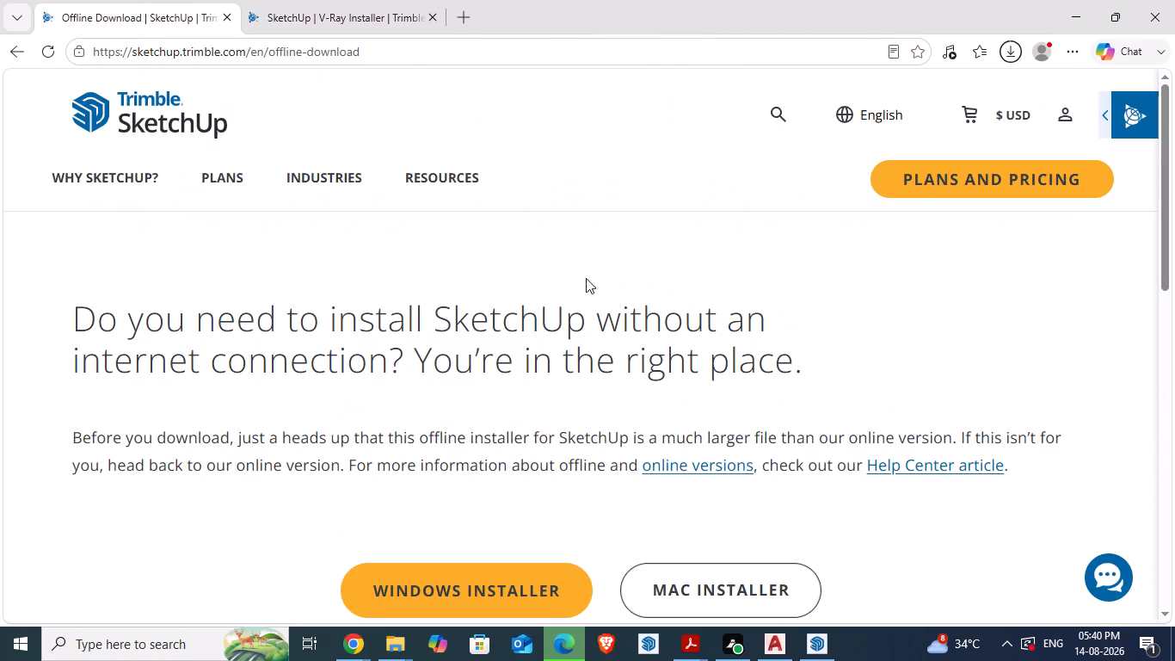
left_click(231, 180)
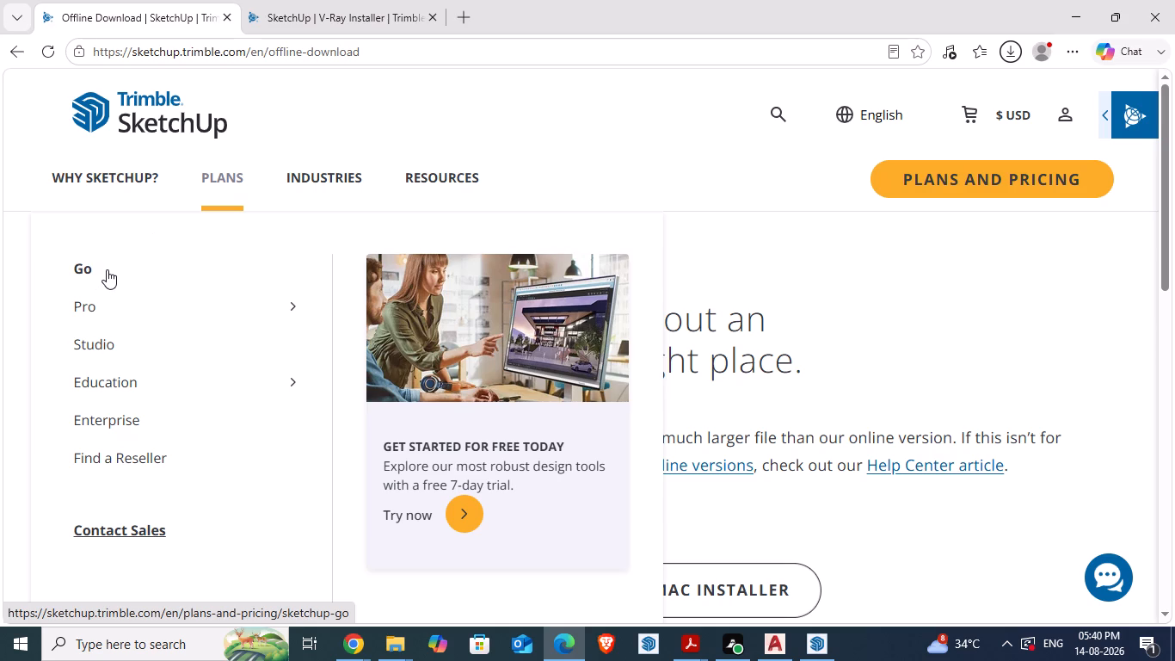
left_click(464, 15)
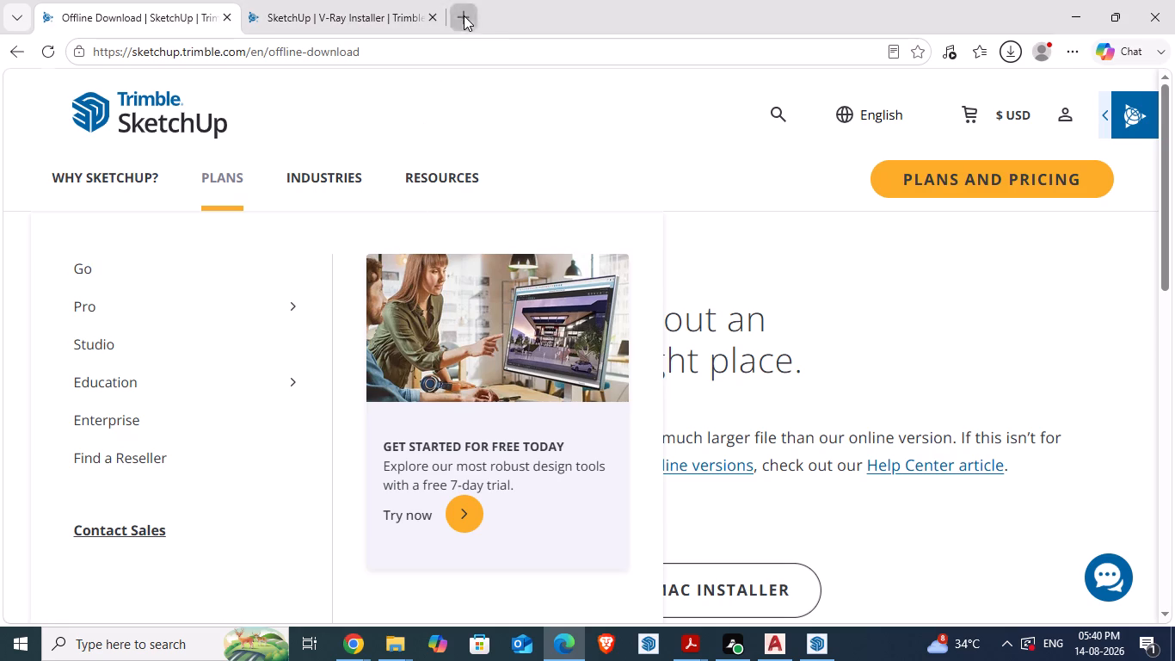
left_click(342, 22)
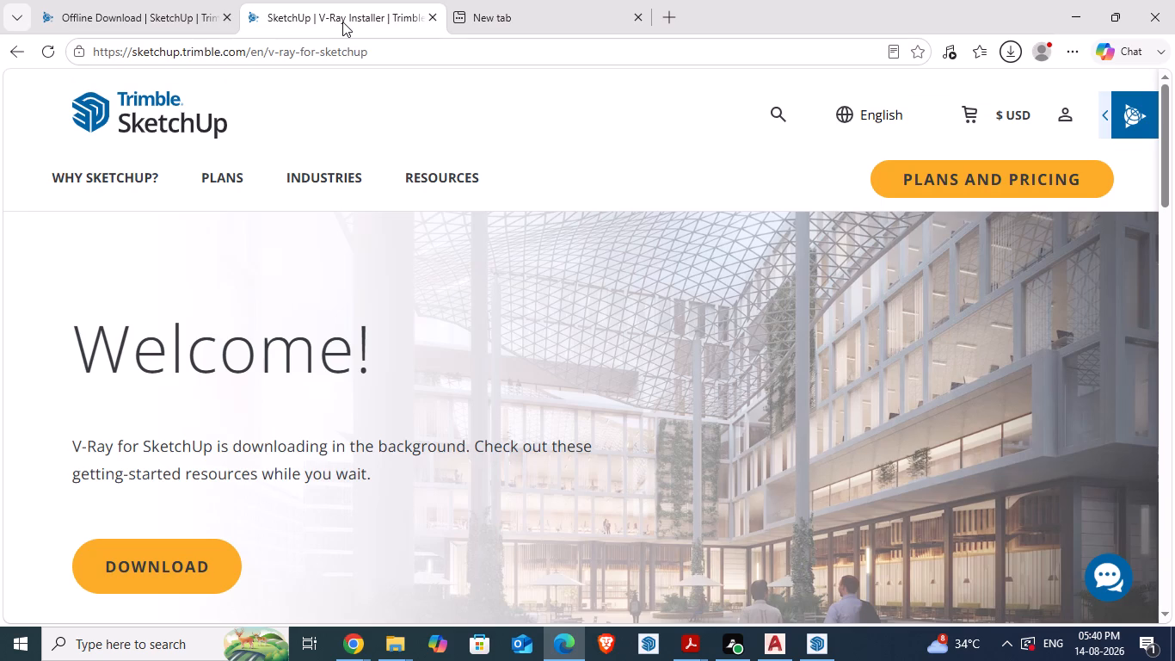
left_click(160, 17)
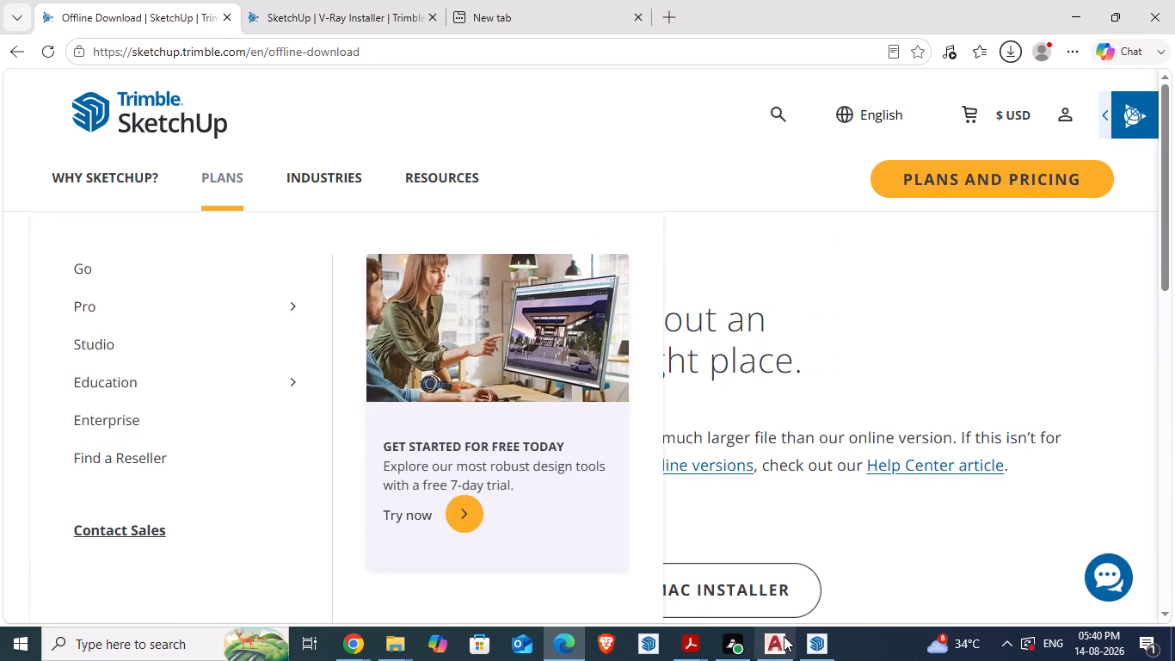
left_click(814, 642)
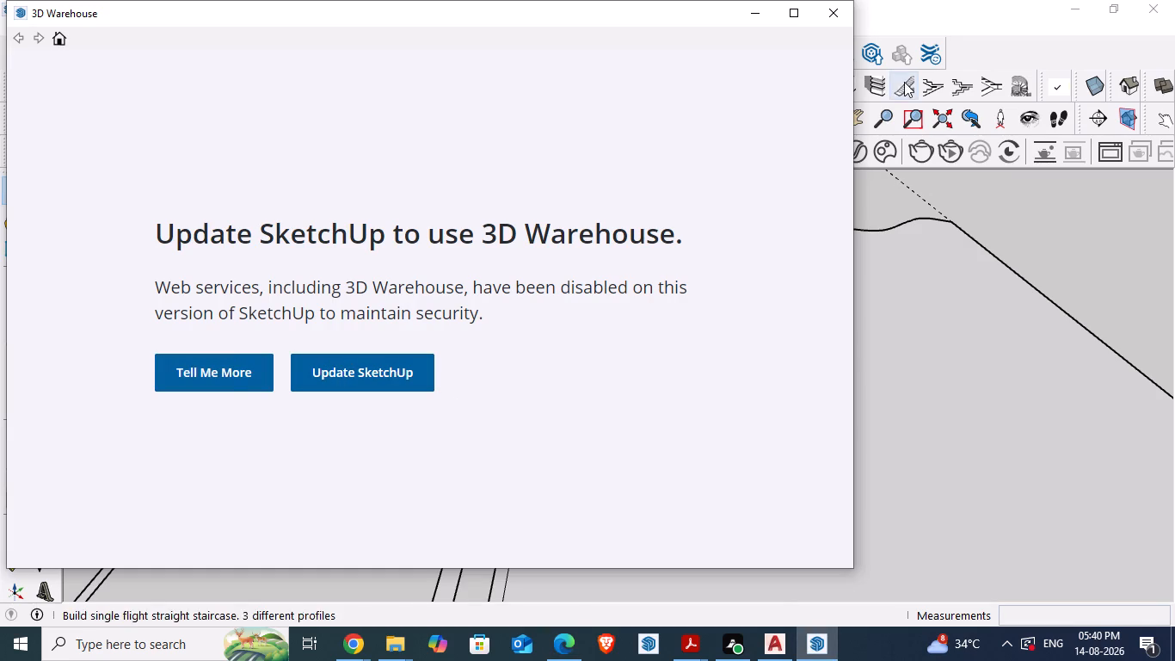
left_click(831, 3)
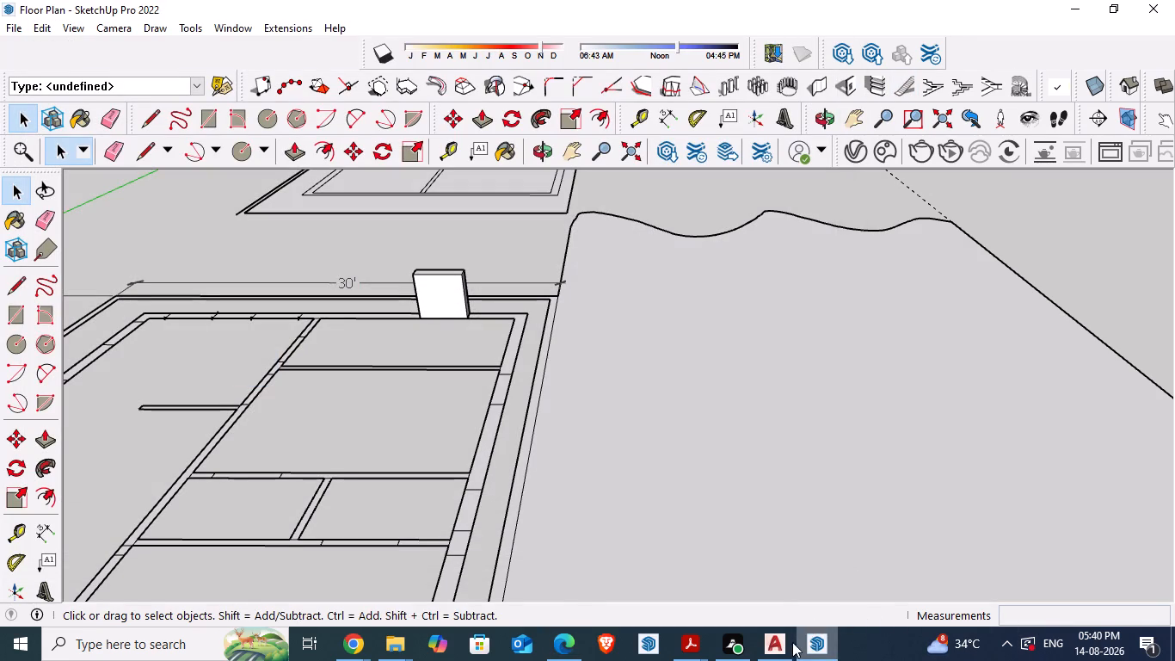
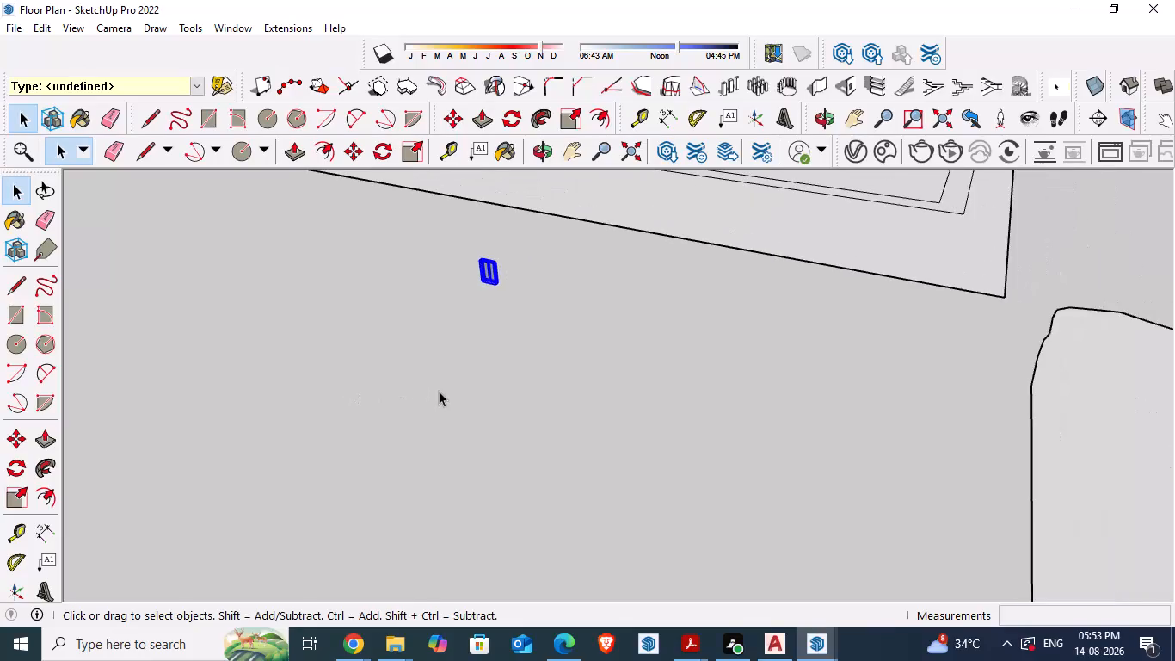
Move the window component from the open ground to just beside the raised wall piece near the 30' edge.
scroll(473, 353, "up", 5)
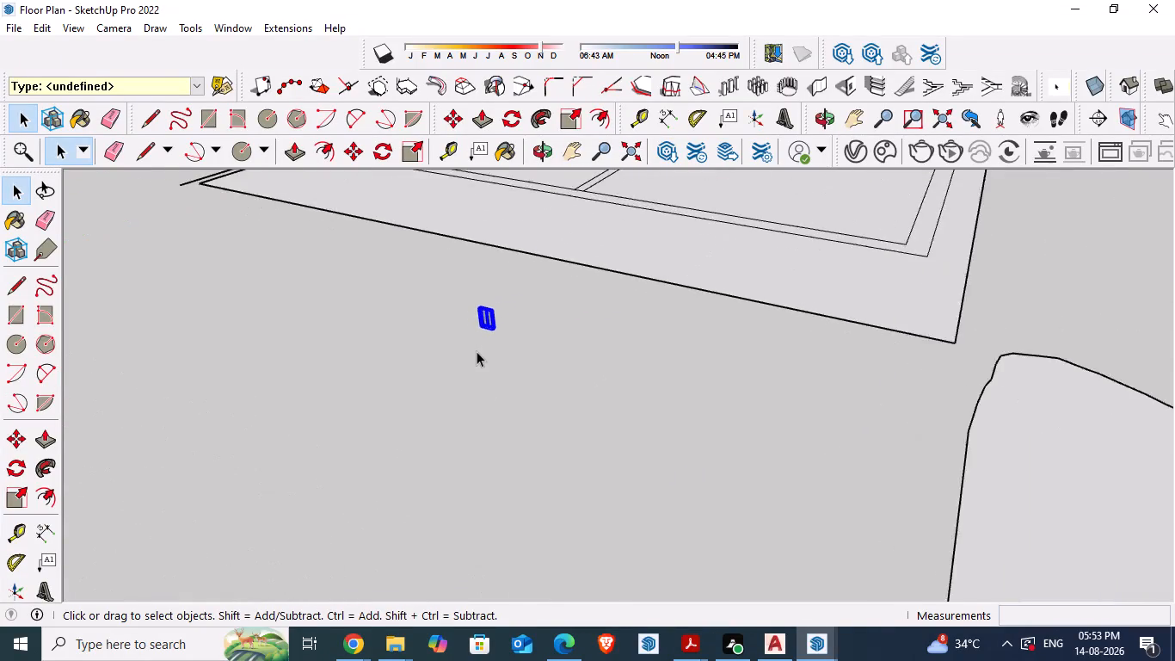
scroll(477, 351, "up", 7)
scroll(597, 306, "down", 11)
left_click(561, 304)
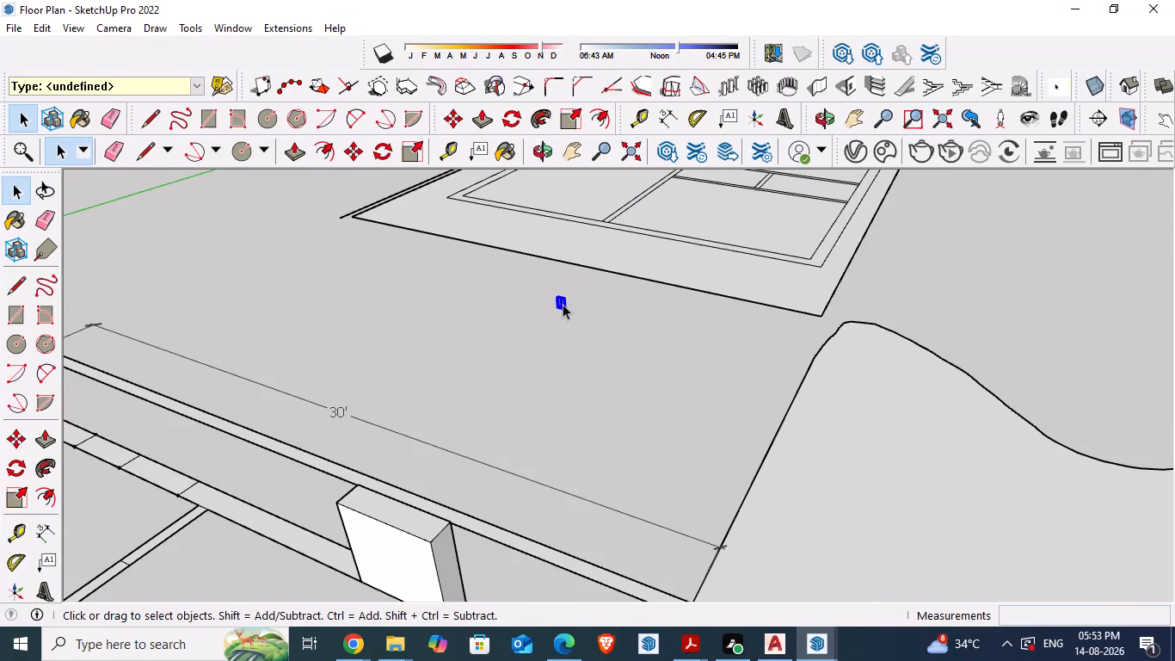
scroll(562, 303, "up", 10)
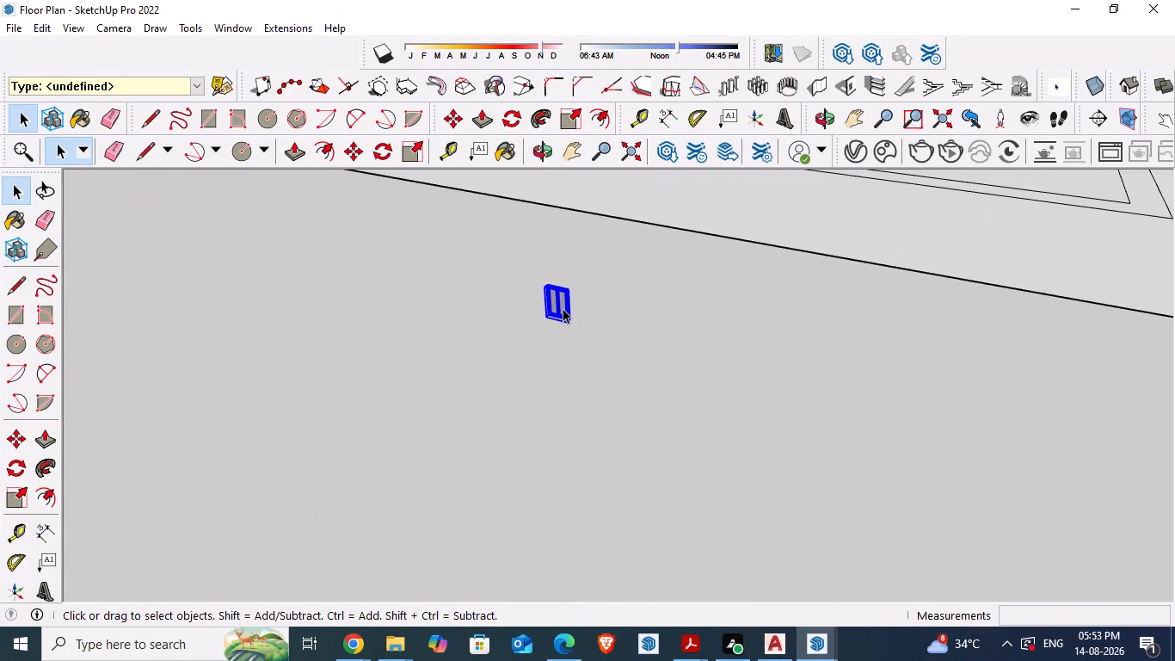
scroll(563, 305, "down", 8)
key("m")
left_click_drag(557, 307, 481, 441)
scroll(529, 400, "down", 13)
scroll(486, 426, "up", 14)
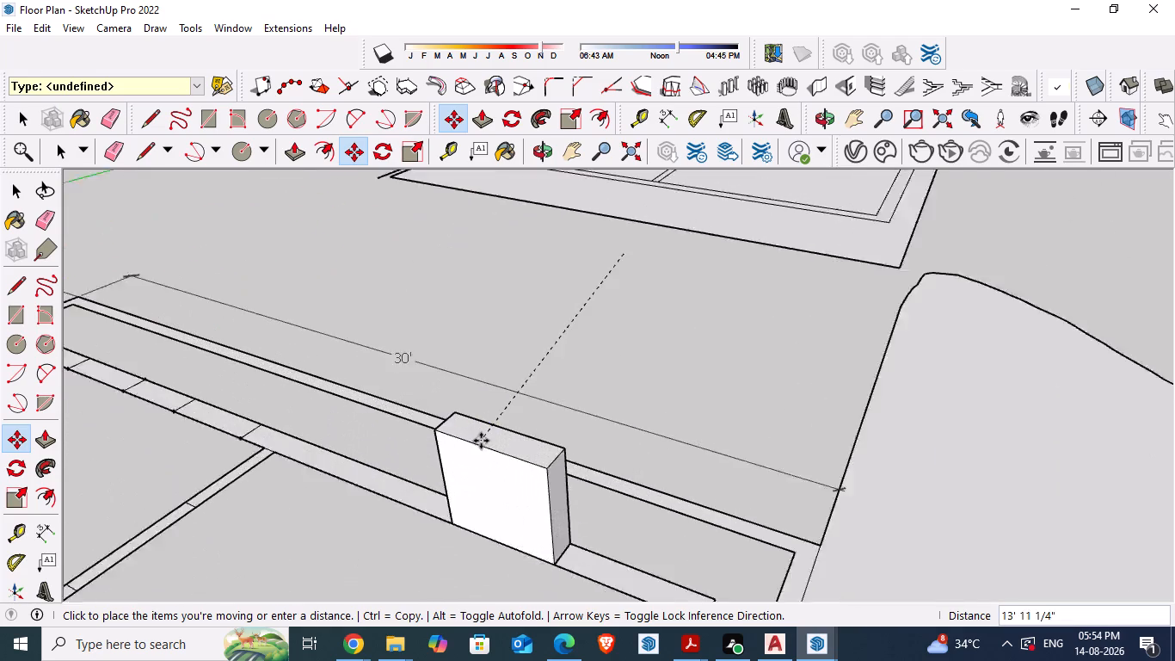
scroll(481, 441, "up", 10)
left_click_drag(481, 441, 365, 331)
scroll(384, 369, "up", 6)
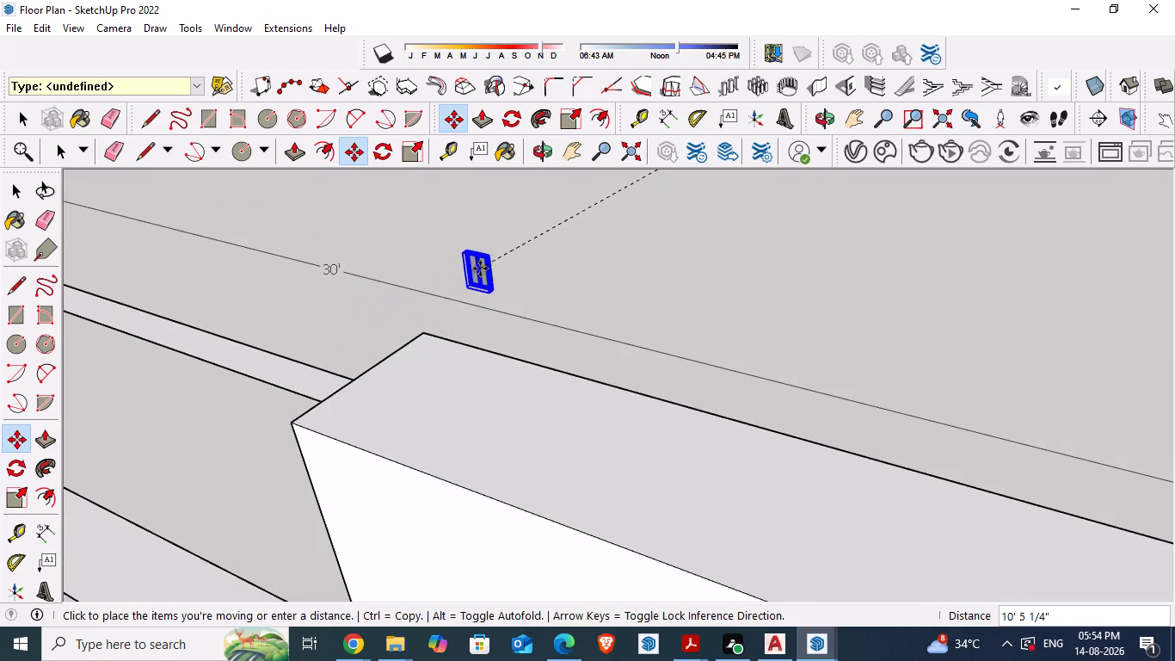
left_click(481, 265)
Move the window component against the end of the wall piece's top face.
scroll(458, 361, "up", 6)
middle_click_drag(452, 371, 585, 320)
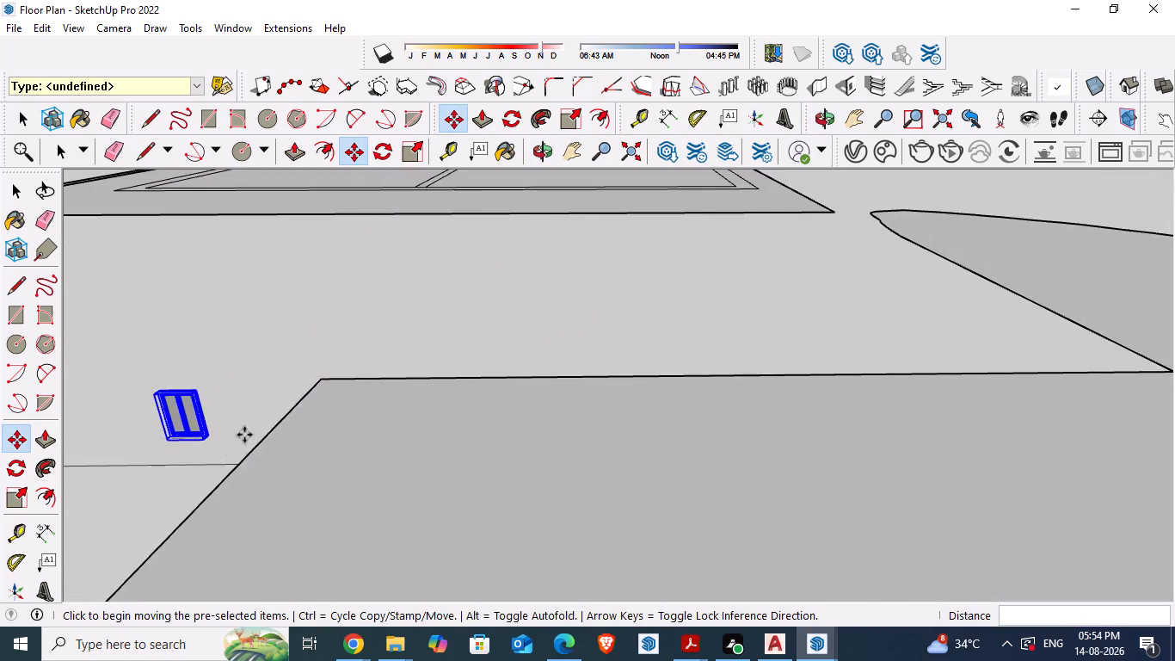
scroll(224, 446, "down", 1)
left_click(184, 441)
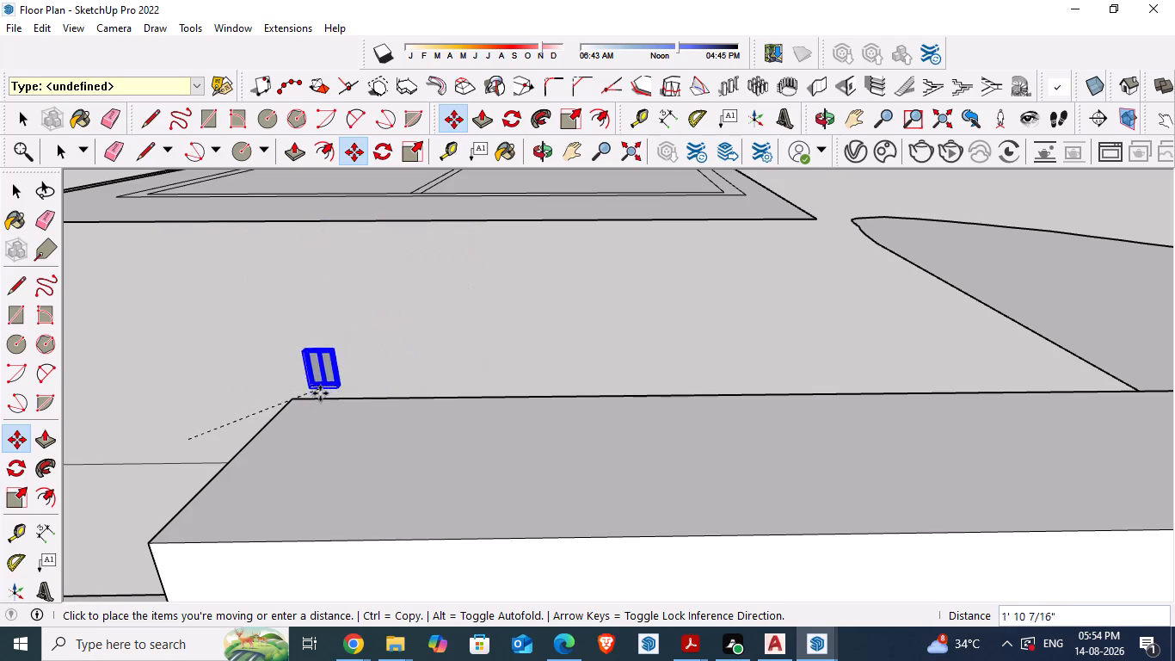
left_click(295, 417)
scroll(185, 470, "up", 4)
scroll(298, 423, "down", 4)
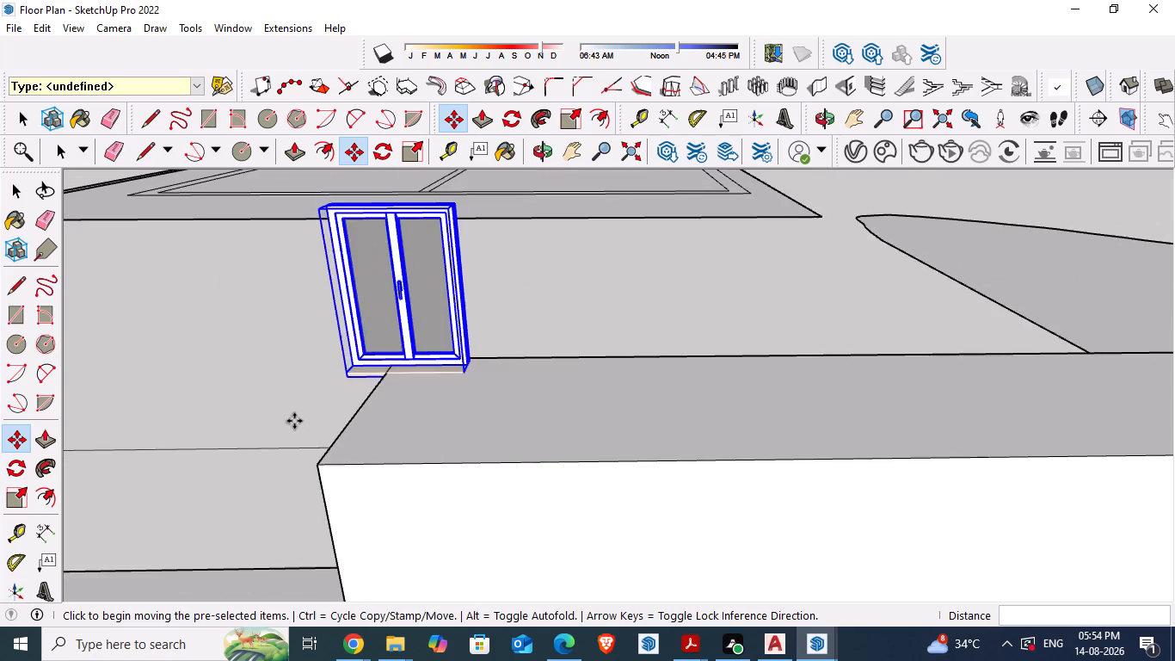
scroll(293, 420, "down", 2)
Move the window by its bottom corner onto the inner corner at the end of the wall piece's top.
middle_click_drag(316, 453, 594, 390)
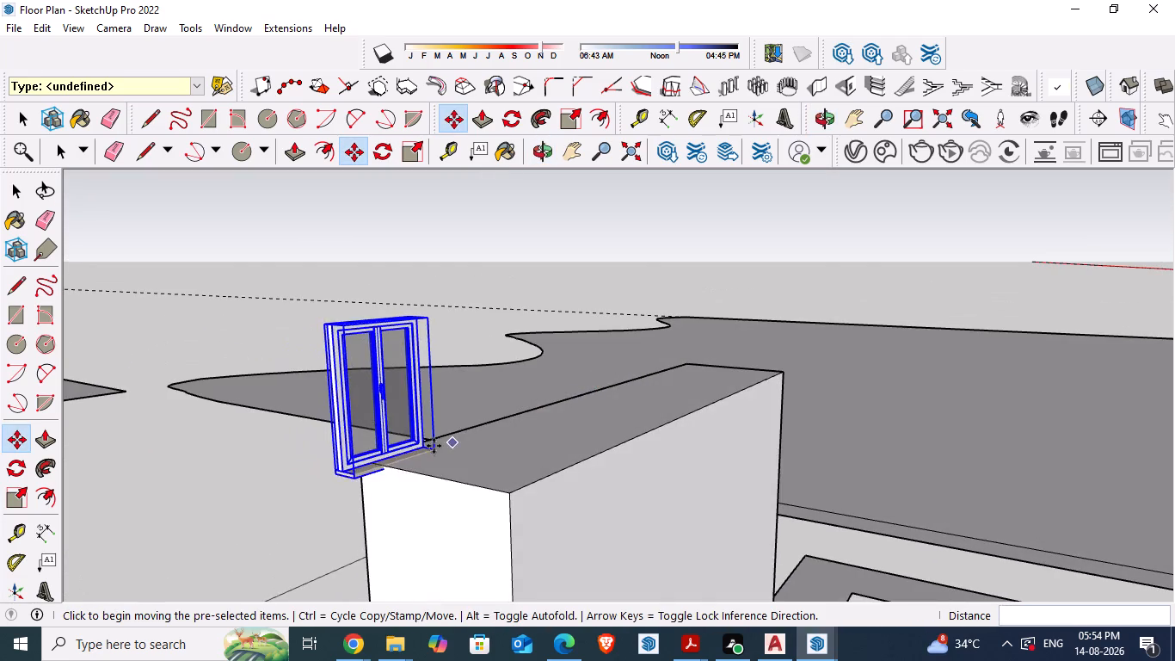
scroll(354, 489, "up", 5)
scroll(348, 474, "down", 6)
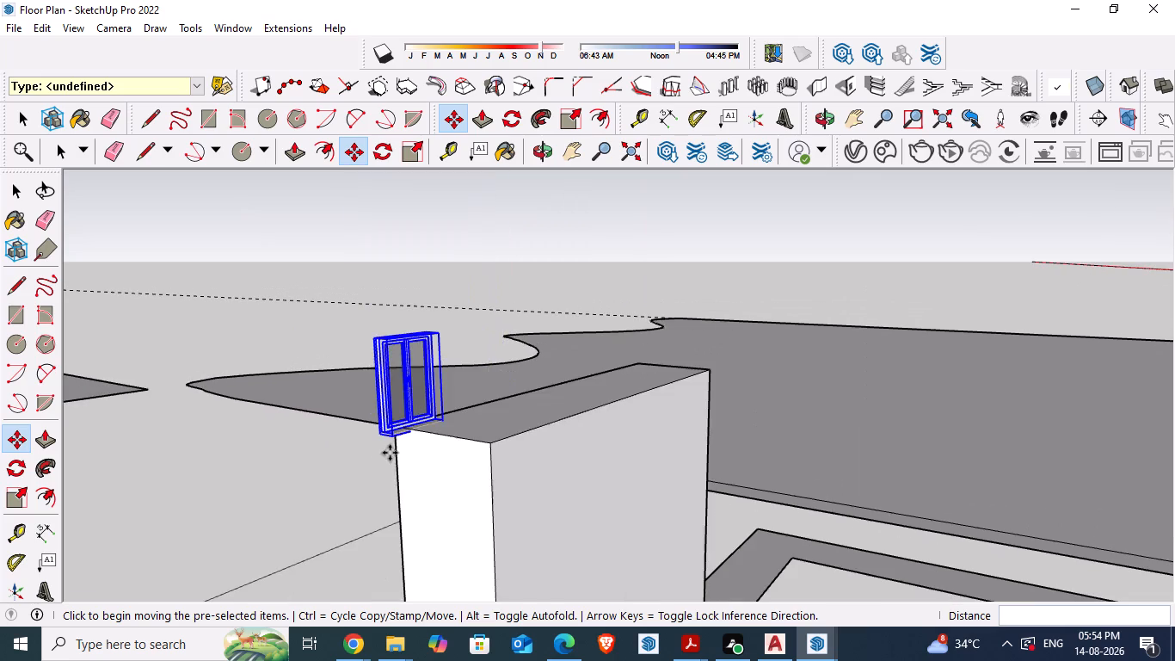
scroll(392, 450, "up", 3)
scroll(392, 449, "down", 1)
left_click_drag(390, 407, 404, 407)
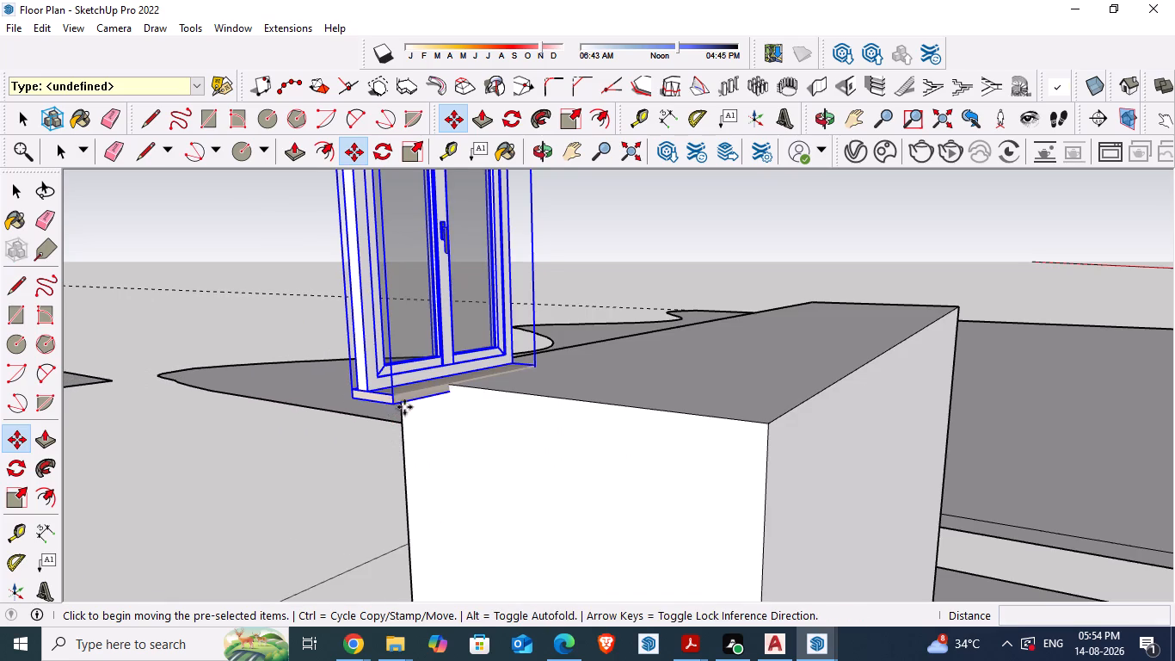
left_click_drag(404, 407, 766, 424)
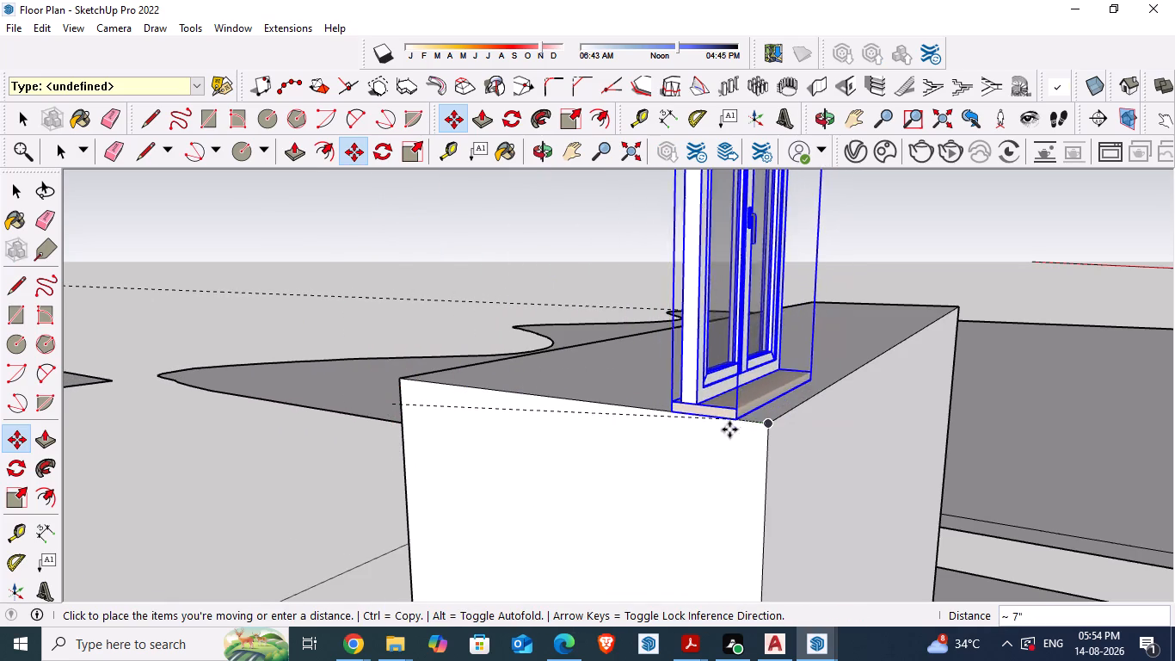
left_click(767, 423)
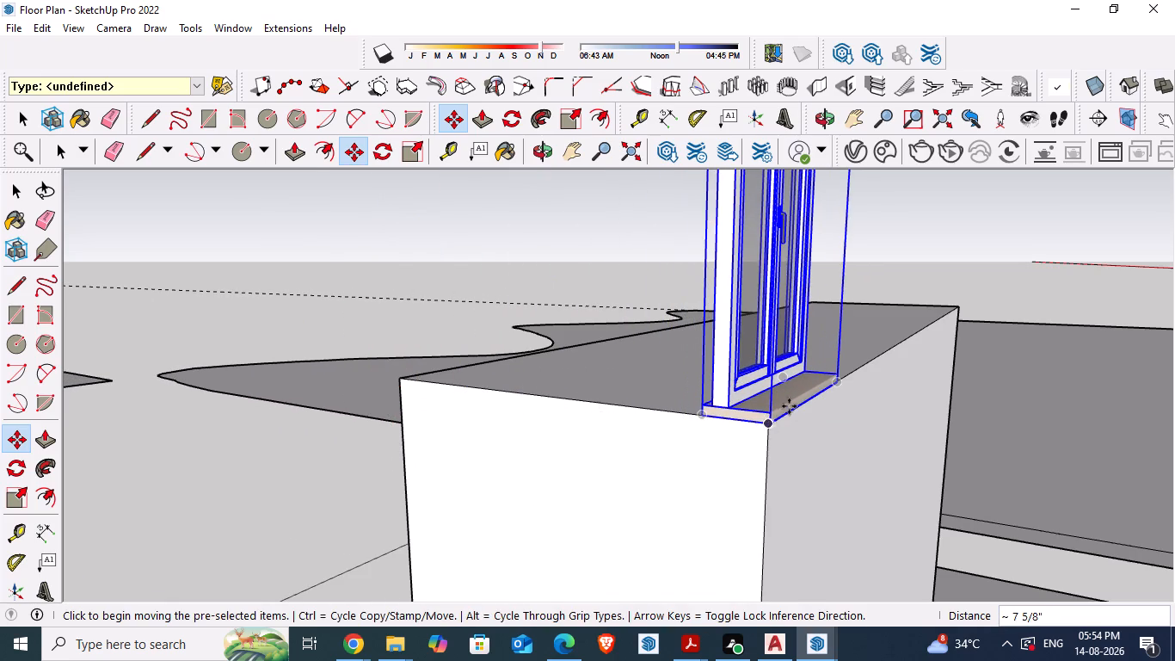
Fine-adjust the window's position so its bottom corner sits at the wall top's inner end corner.
left_click(758, 348)
scroll(678, 380, "down", 4)
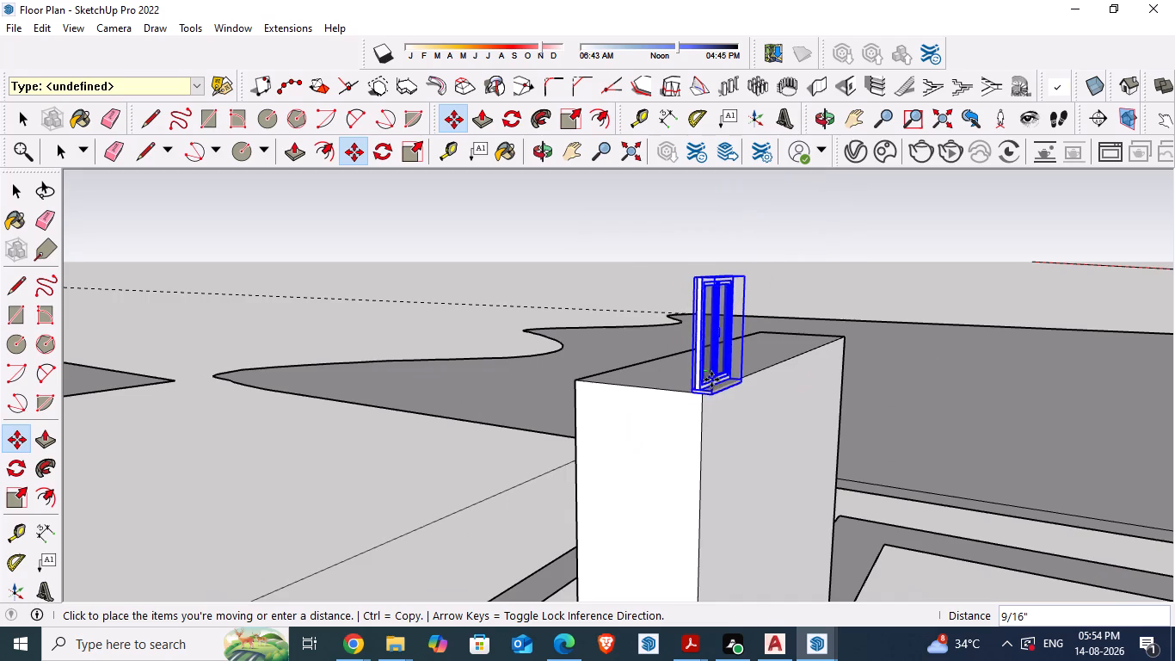
scroll(703, 385, "up", 5)
left_click(693, 355)
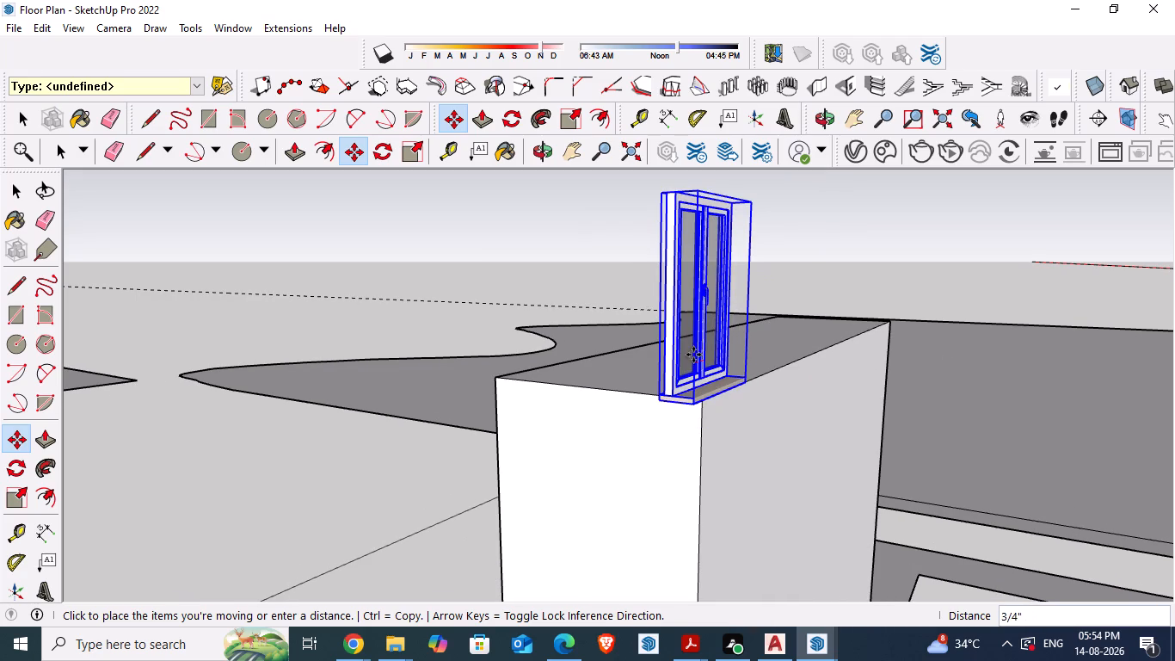
left_click_drag(696, 398, 701, 393)
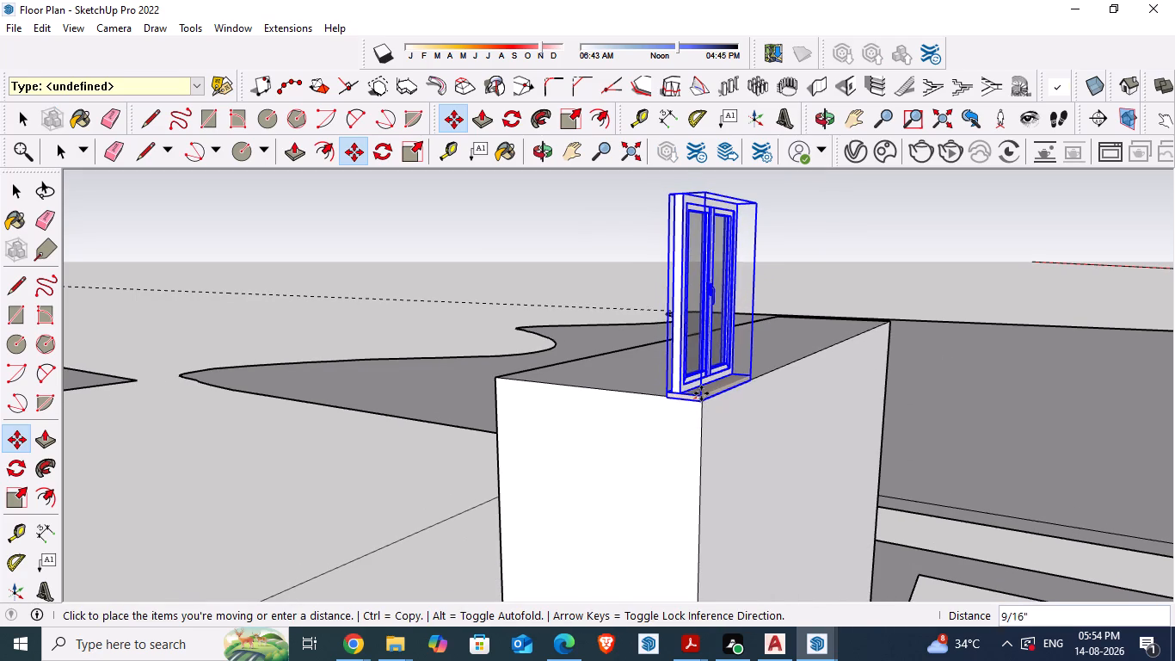
left_click_drag(701, 393, 711, 398)
left_click(711, 398)
key("space")
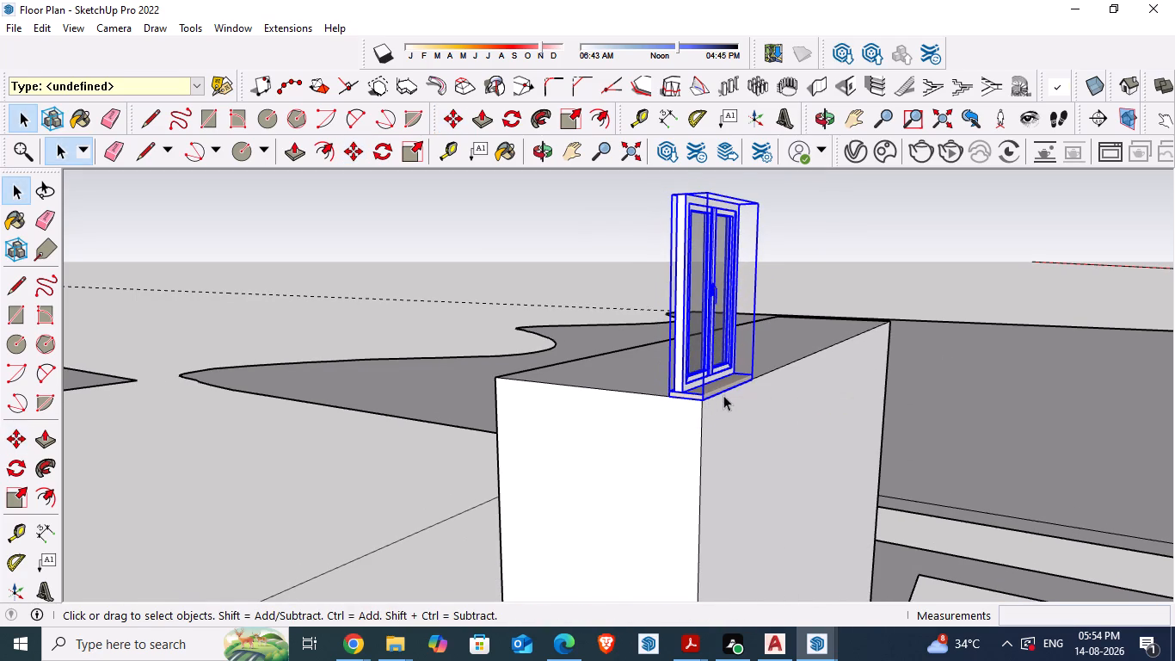
Examine the window's placement on the wall piece from several sides, along with the surrounding plan.
scroll(721, 393, "up", 12)
scroll(693, 410, "down", 6)
middle_click_drag(794, 429, 586, 430)
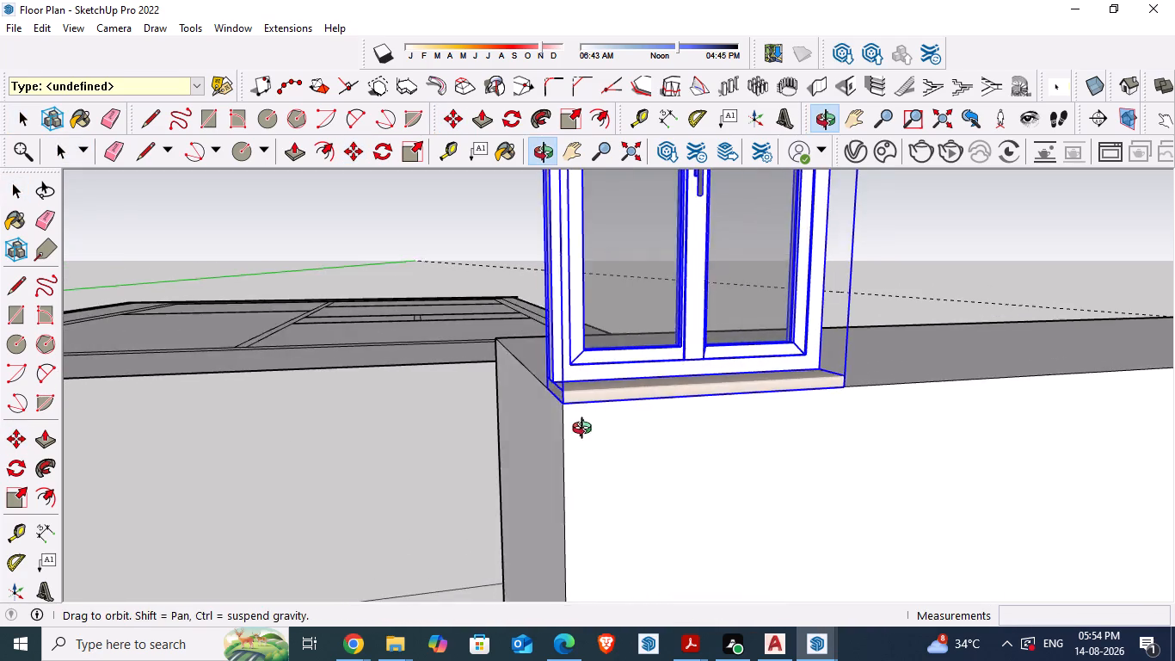
middle_click_drag(586, 430, 568, 429)
scroll(551, 422, "down", 16)
middle_click_drag(612, 440, 289, 454)
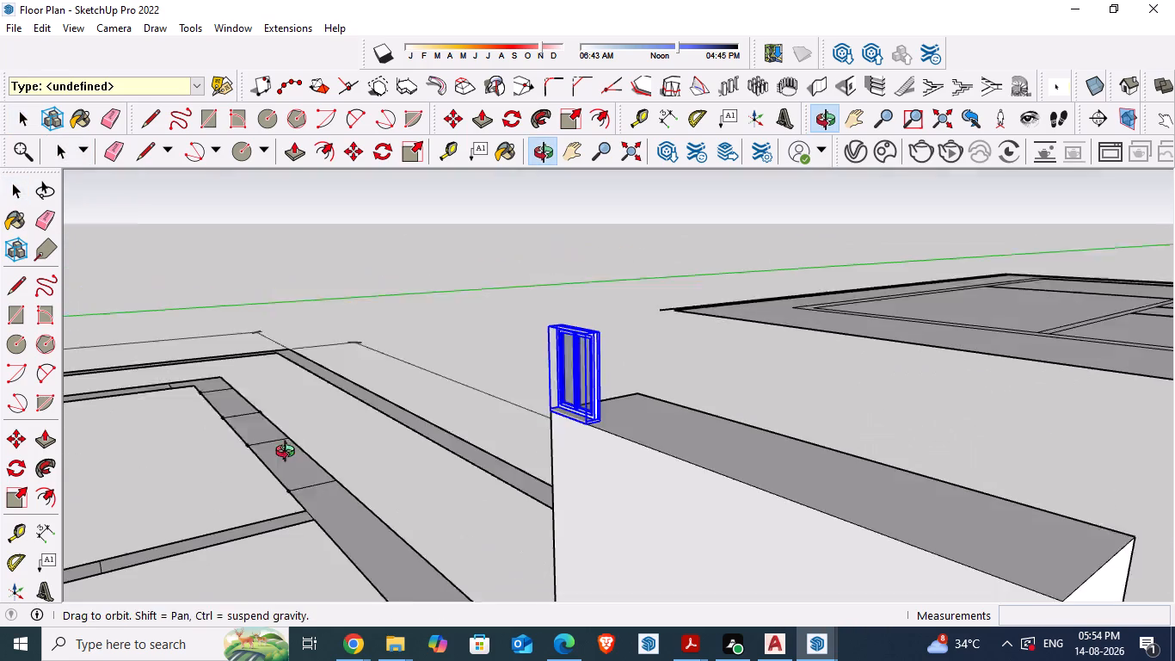
middle_click_drag(289, 454, 287, 454)
scroll(697, 415, "up", 5)
middle_click_drag(700, 472, 376, 493)
scroll(637, 375, "up", 4)
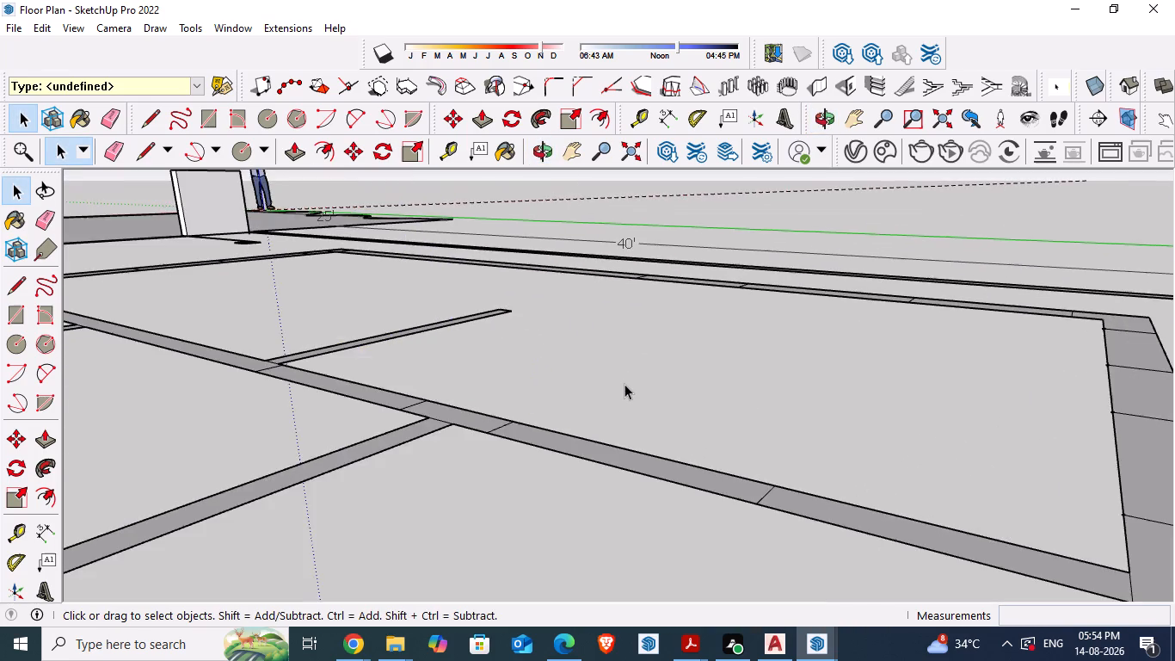
scroll(624, 387, "down", 7)
scroll(599, 385, "up", 1)
scroll(610, 391, "down", 5)
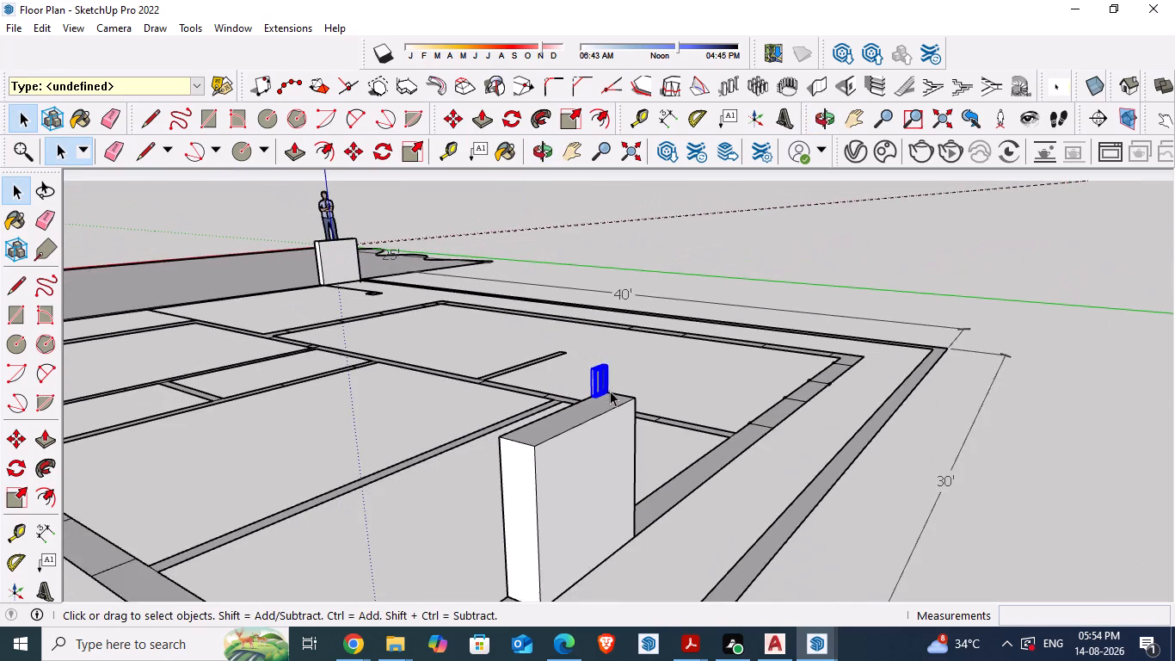
scroll(610, 392, "down", 1)
middle_click_drag(617, 436, 472, 447)
scroll(452, 379, "up", 11)
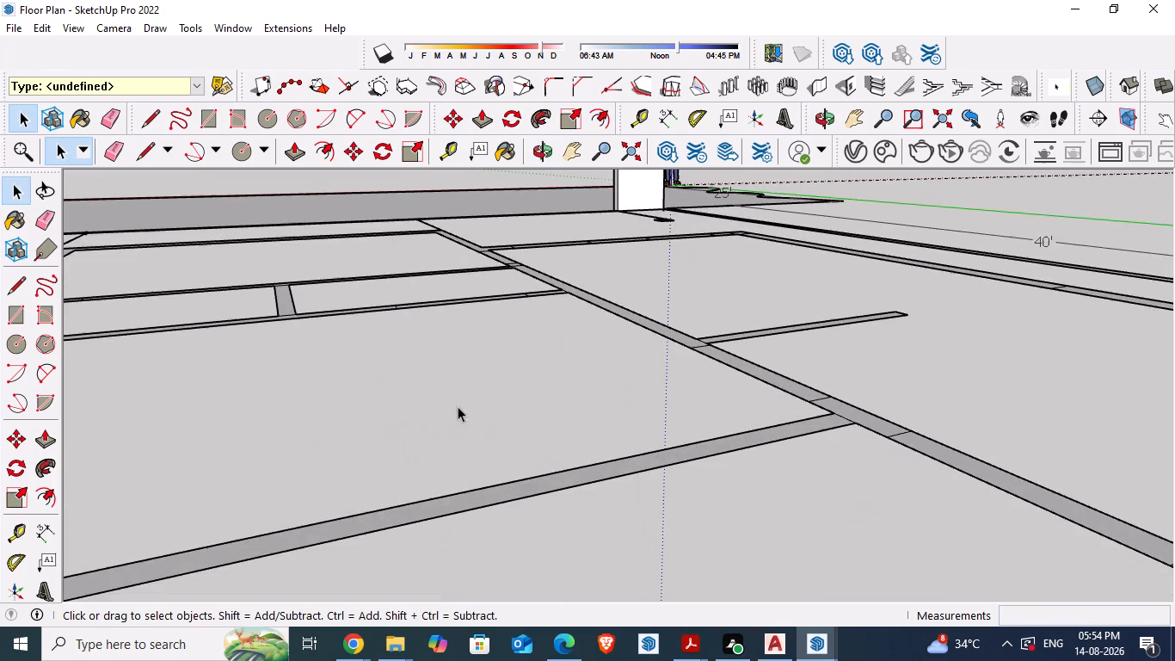
scroll(458, 406, "up", 1)
scroll(492, 385, "down", 4)
scroll(440, 452, "up", 10)
scroll(462, 412, "down", 3)
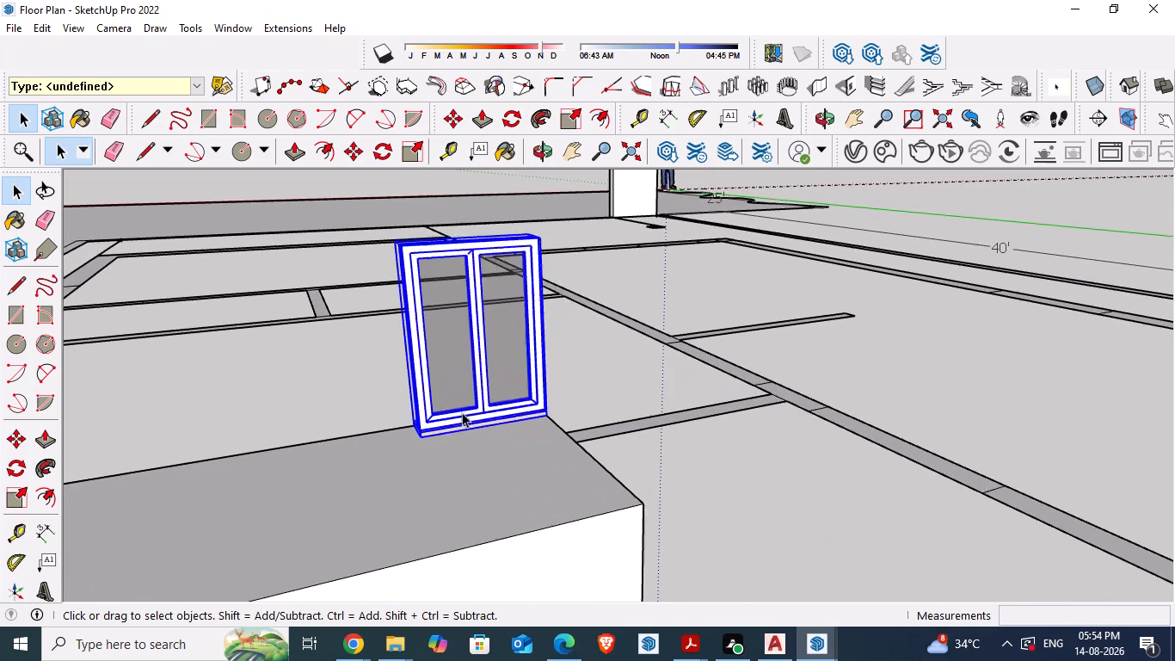
scroll(462, 412, "down", 2)
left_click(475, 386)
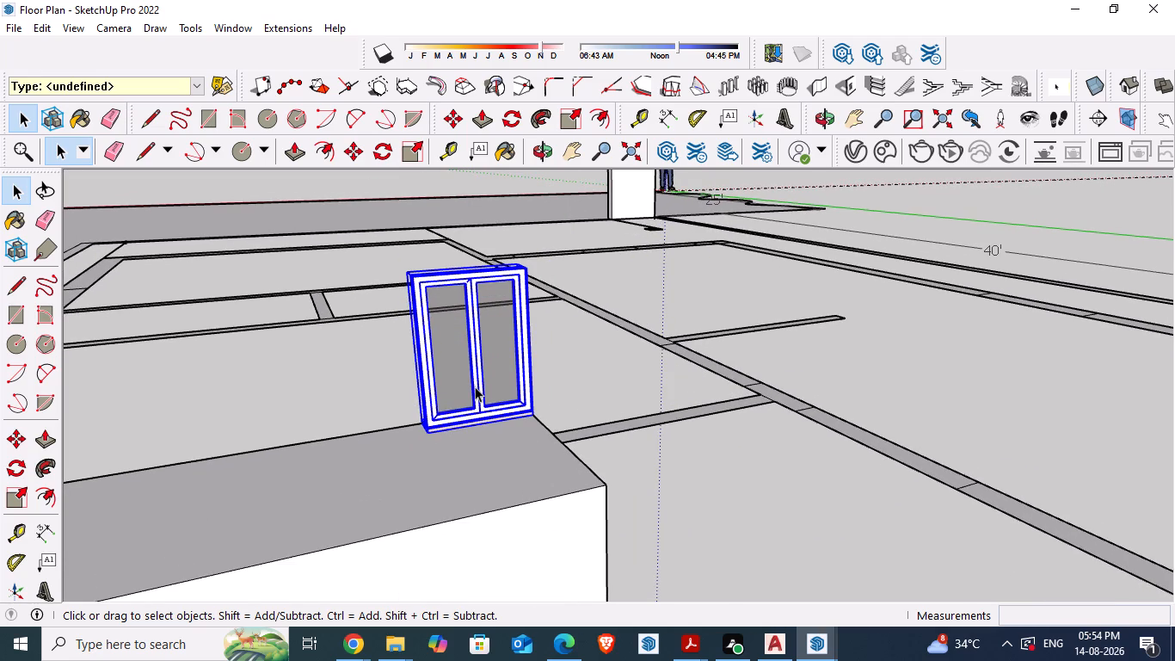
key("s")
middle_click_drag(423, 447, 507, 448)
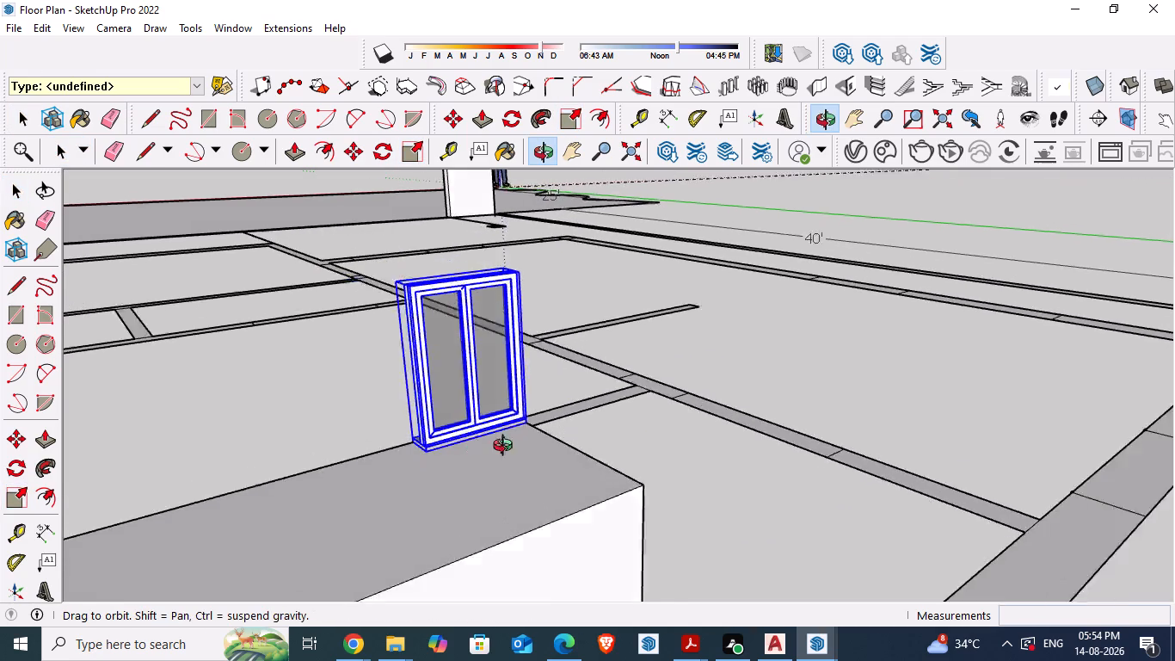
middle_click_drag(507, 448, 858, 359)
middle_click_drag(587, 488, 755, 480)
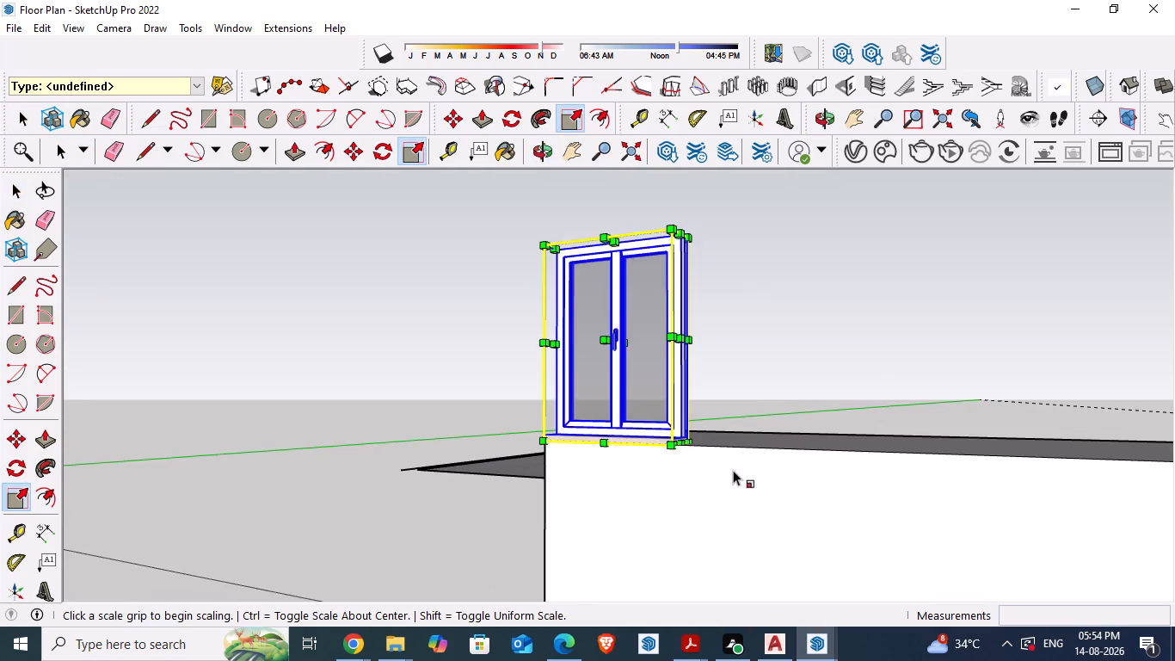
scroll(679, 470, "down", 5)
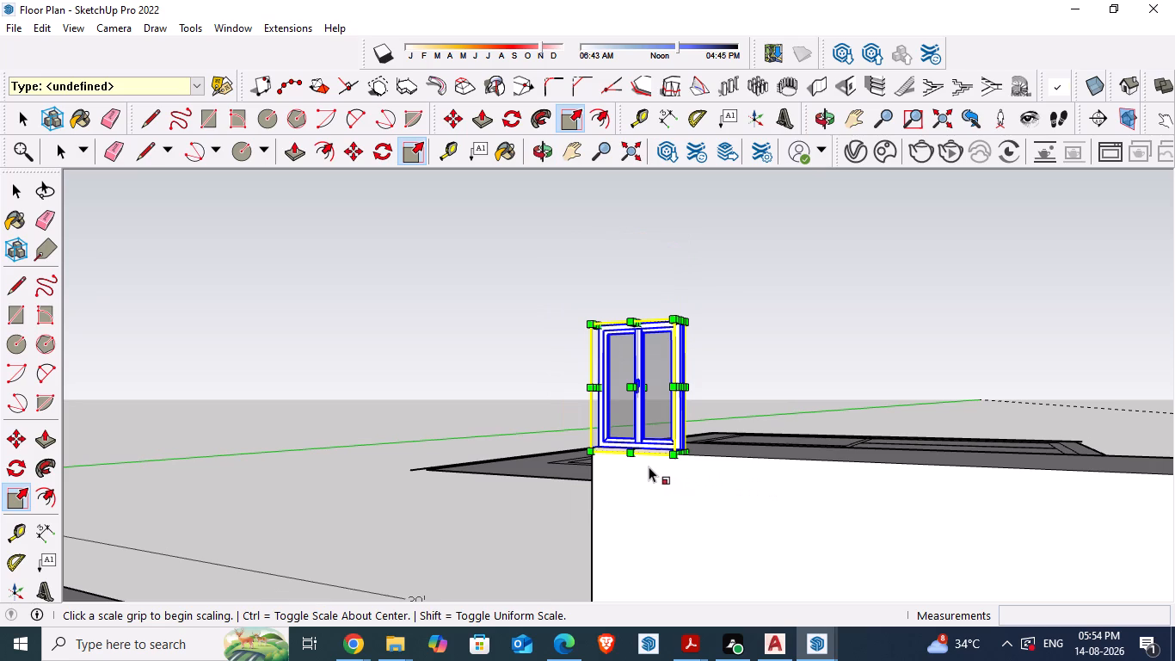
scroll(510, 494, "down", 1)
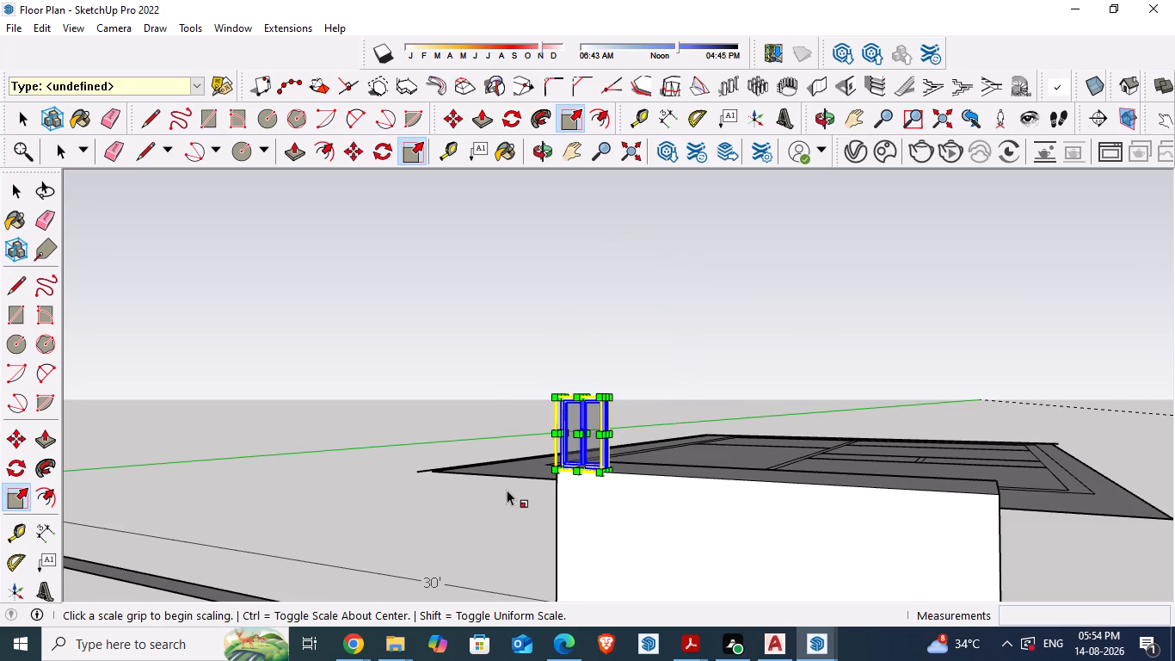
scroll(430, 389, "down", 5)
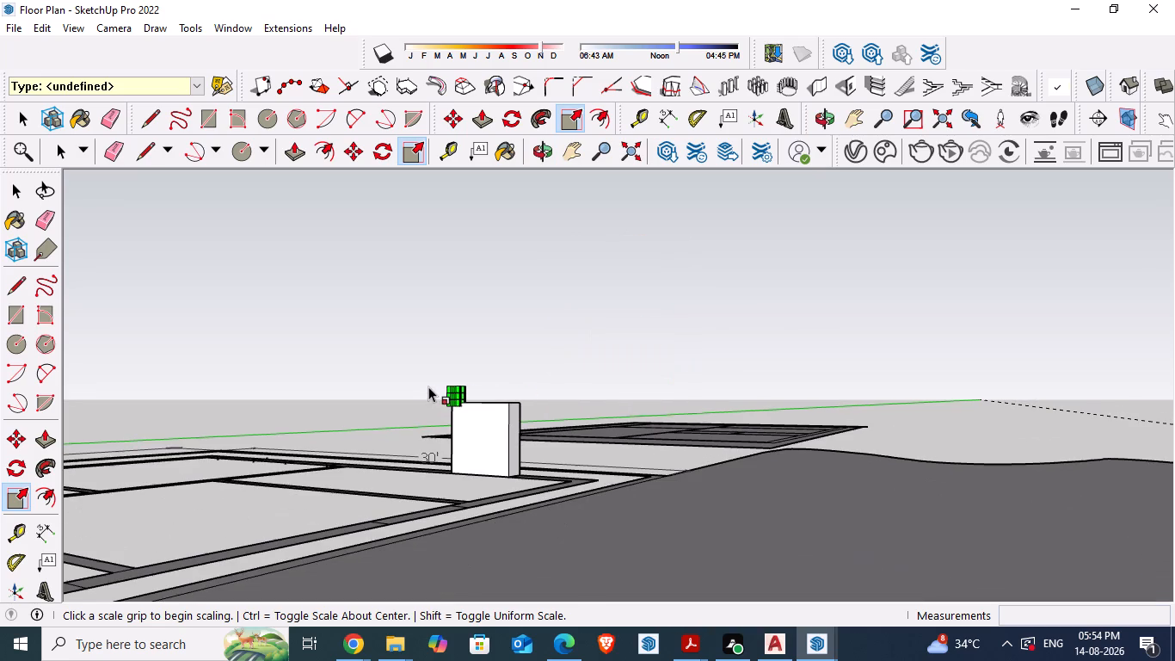
Draw a vertical line about 3' high up from the wall top's inner corner at the end opposite the window.
scroll(463, 412, "up", 3)
middle_click_drag(500, 447, 474, 493)
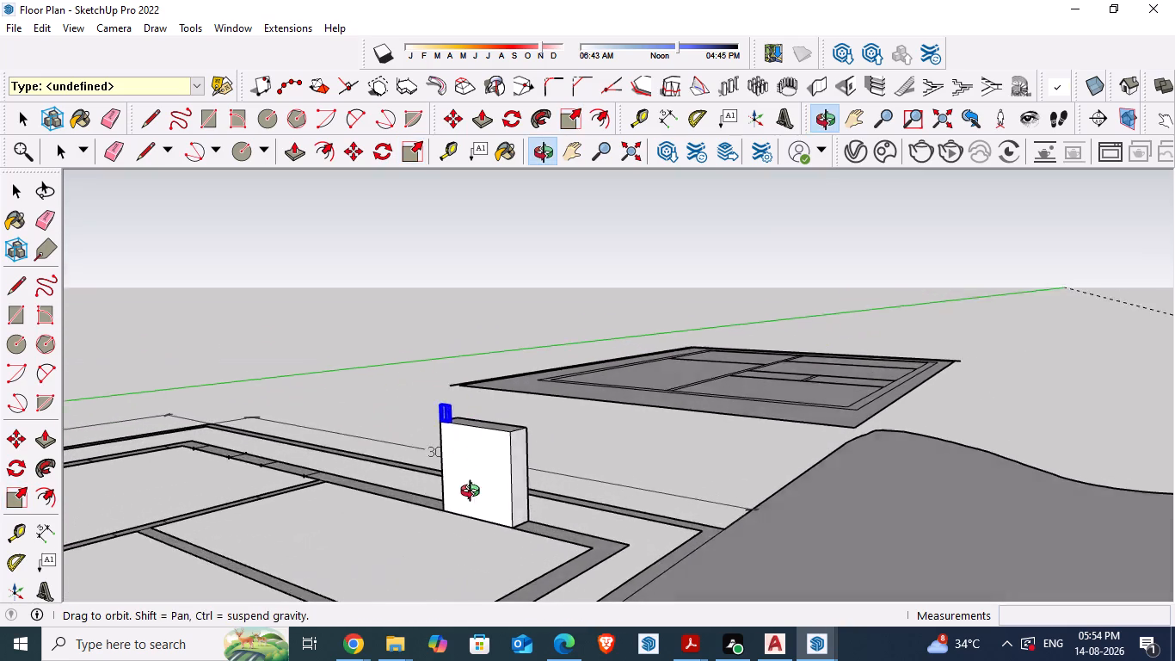
middle_click_drag(474, 493, 441, 507)
scroll(517, 446, "up", 5)
key("l")
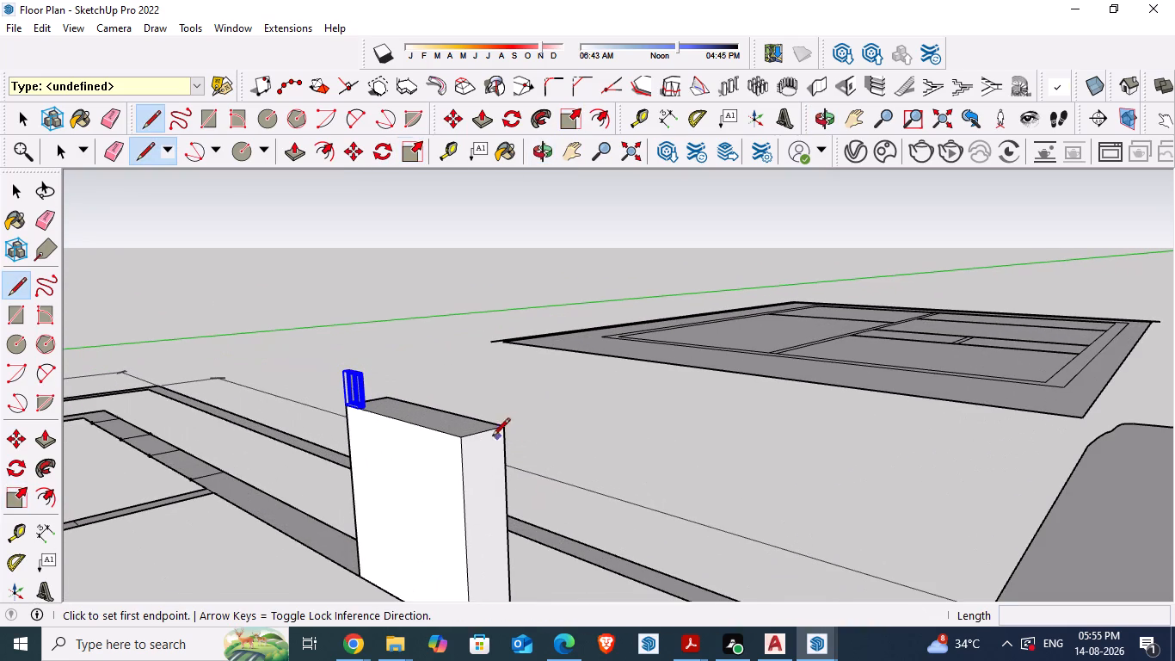
left_click(463, 441)
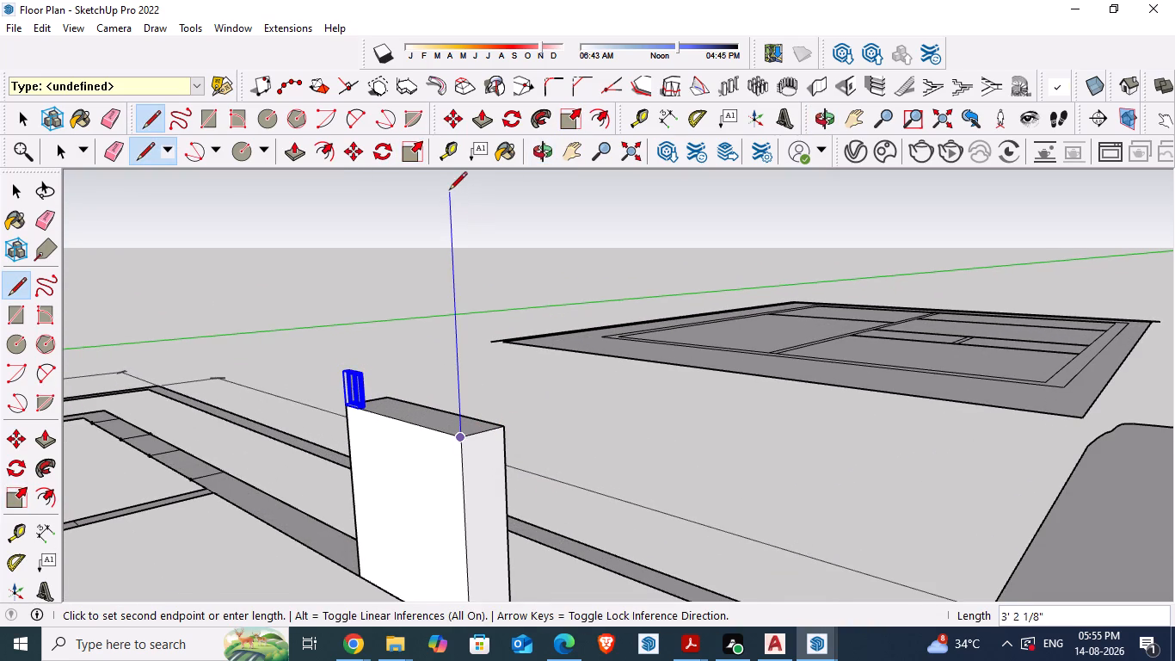
left_click(452, 182)
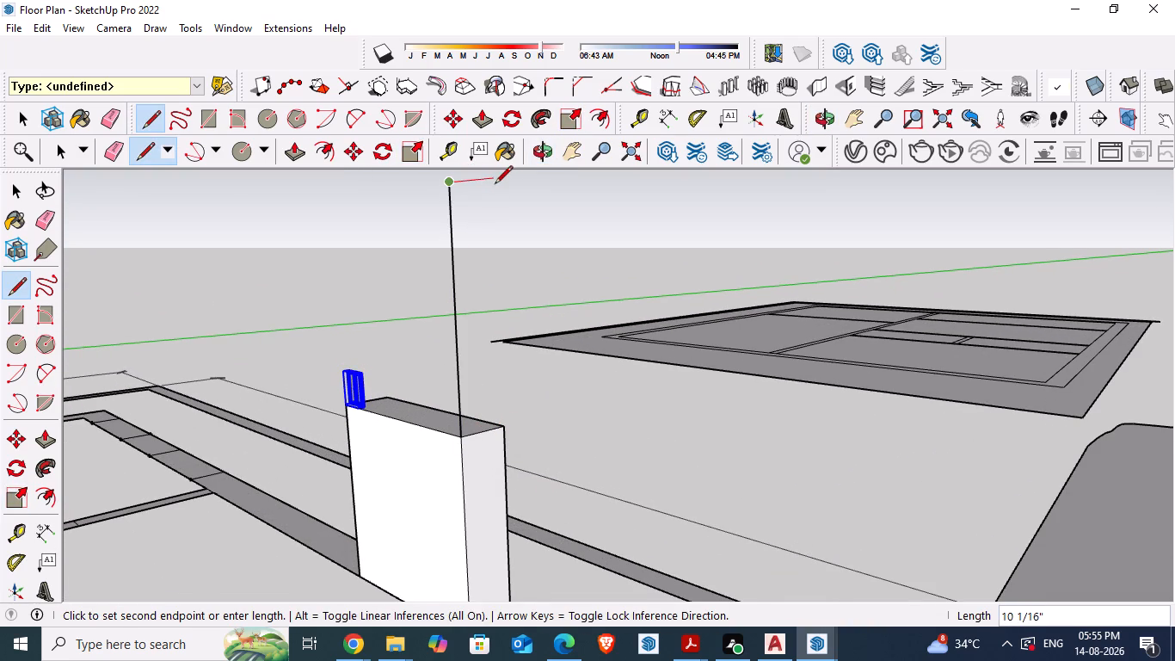
key("space")
Place a guide point 4' directly above the wall top's inner corner, along the vertical line.
scroll(462, 397, "up", 1)
middle_click_drag(463, 407, 507, 405)
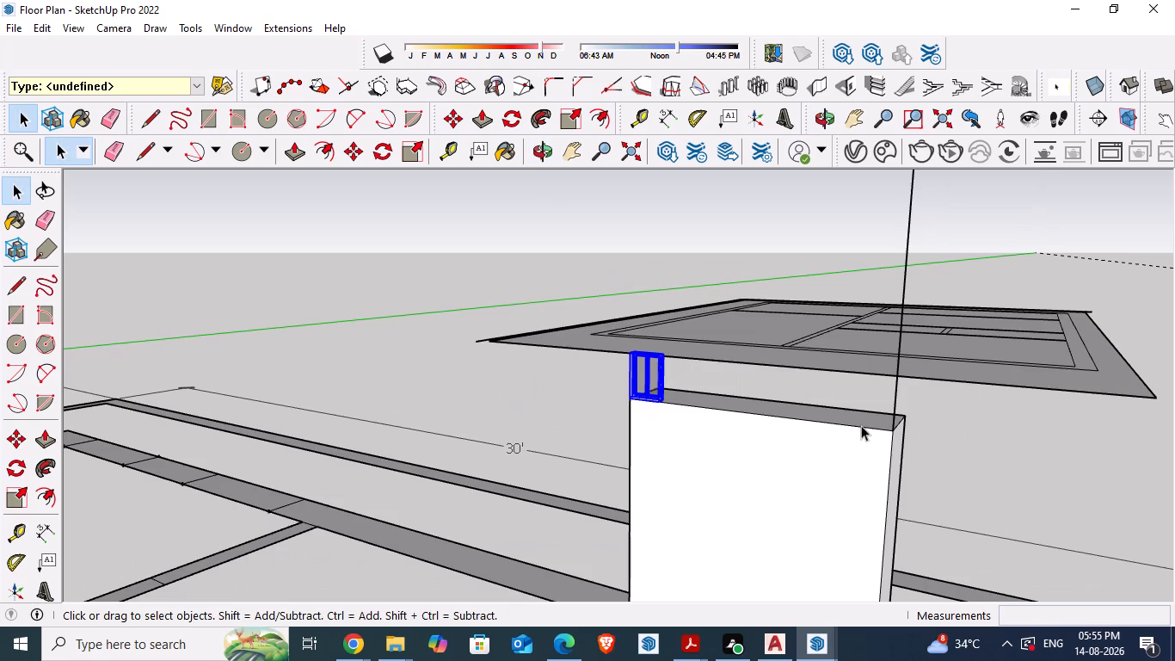
key("t")
left_click(891, 431)
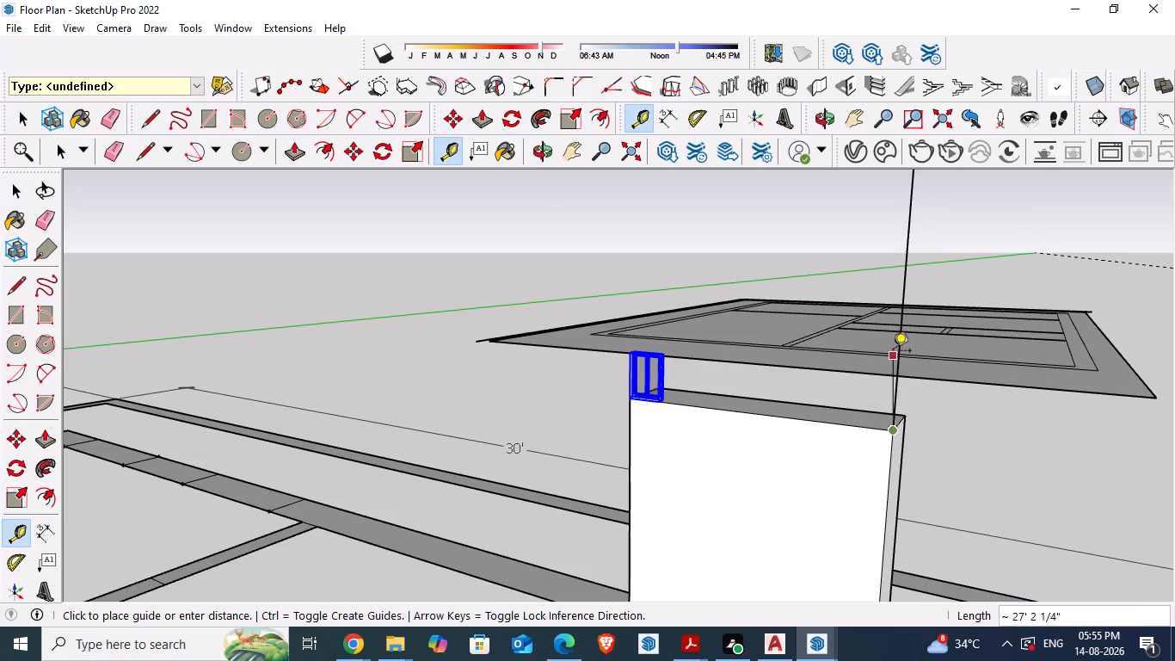
type("4'")
key("Return")
Extend the vertical line from its upper end to the 4' guide point.
middle_click_drag(922, 396, 909, 401)
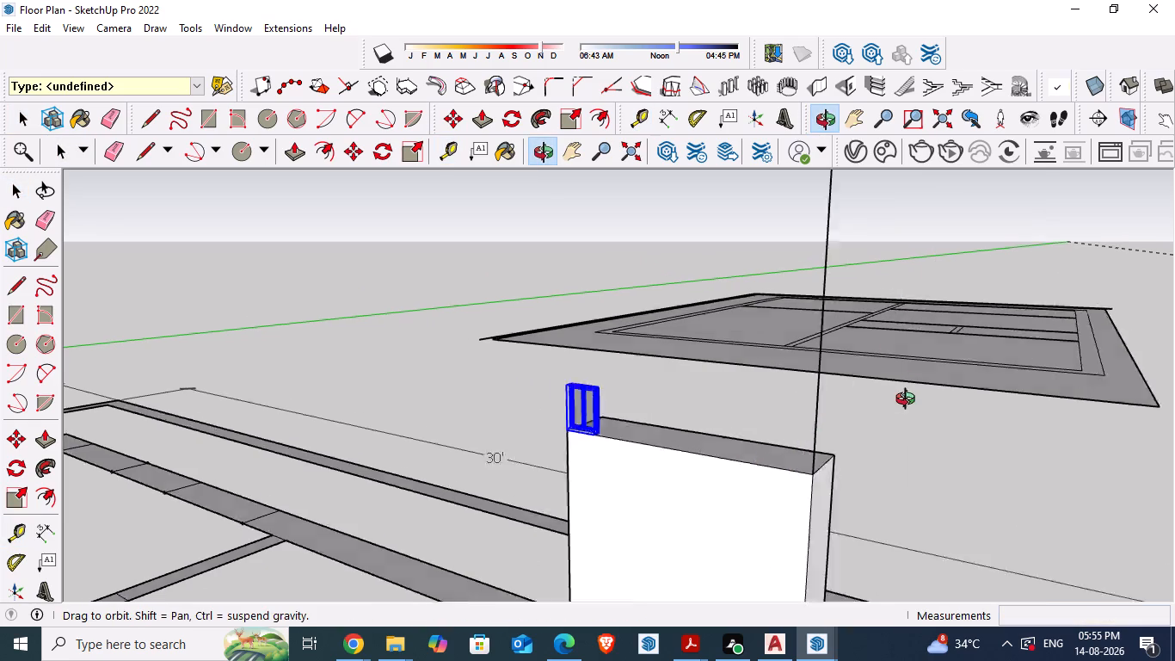
middle_click_drag(909, 401, 706, 385)
scroll(701, 404, "down", 8)
middle_click_drag(613, 420, 588, 465)
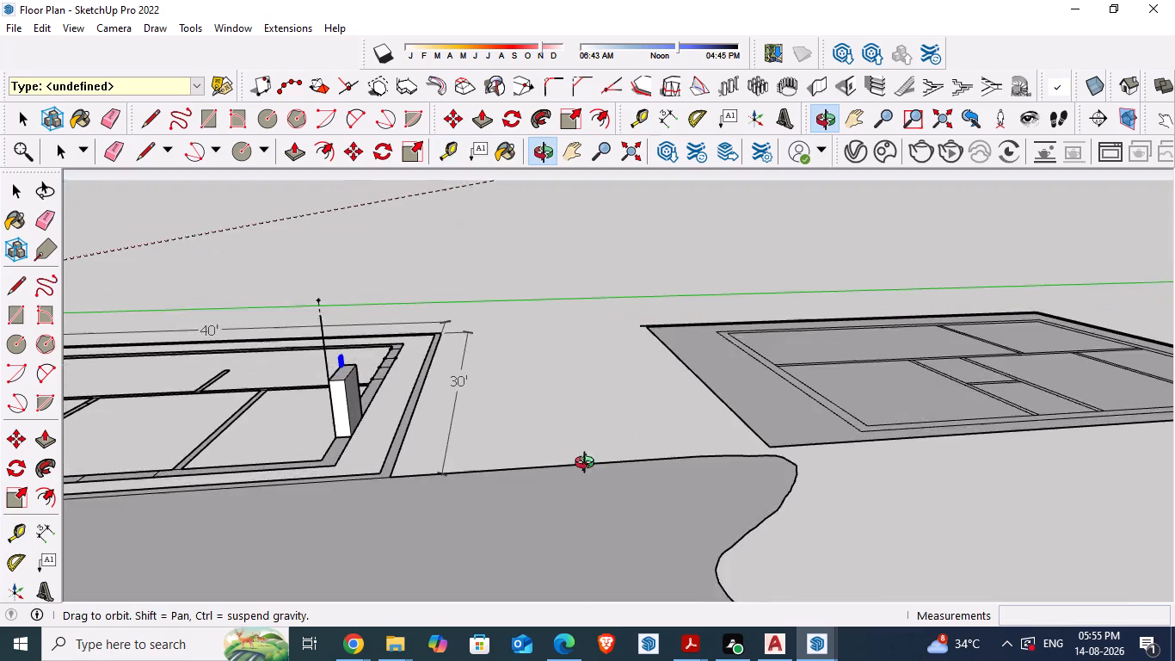
middle_click_drag(588, 465, 586, 468)
scroll(323, 340, "up", 10)
scroll(366, 353, "down", 4)
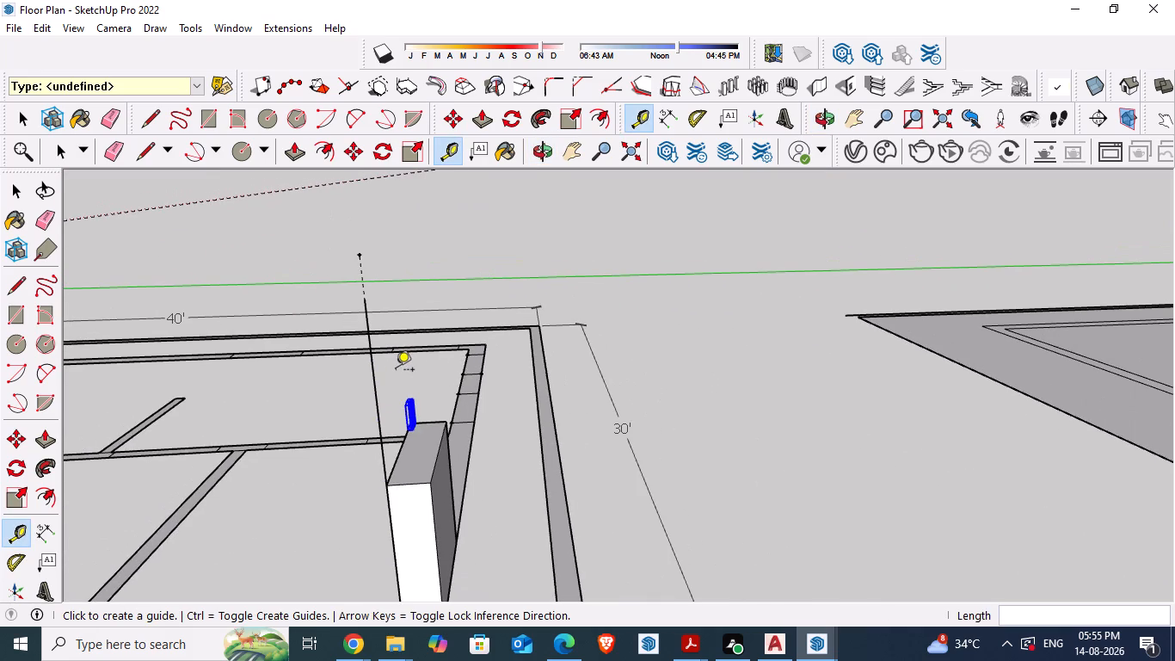
key("l")
left_click(369, 298)
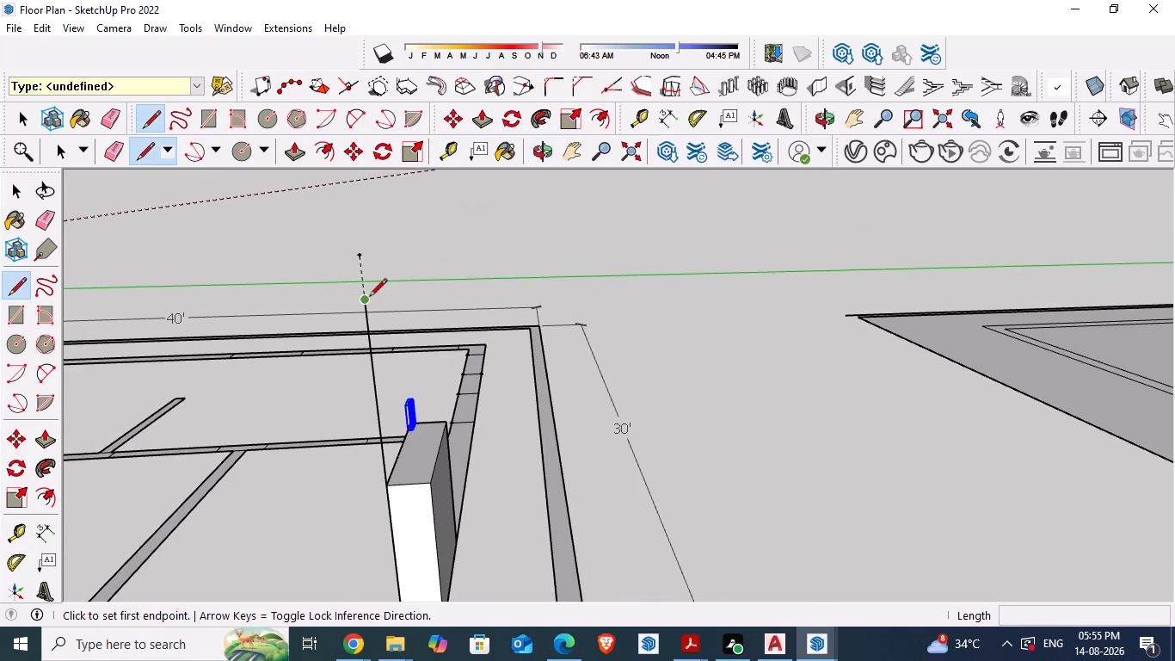
left_click(360, 257)
key("space")
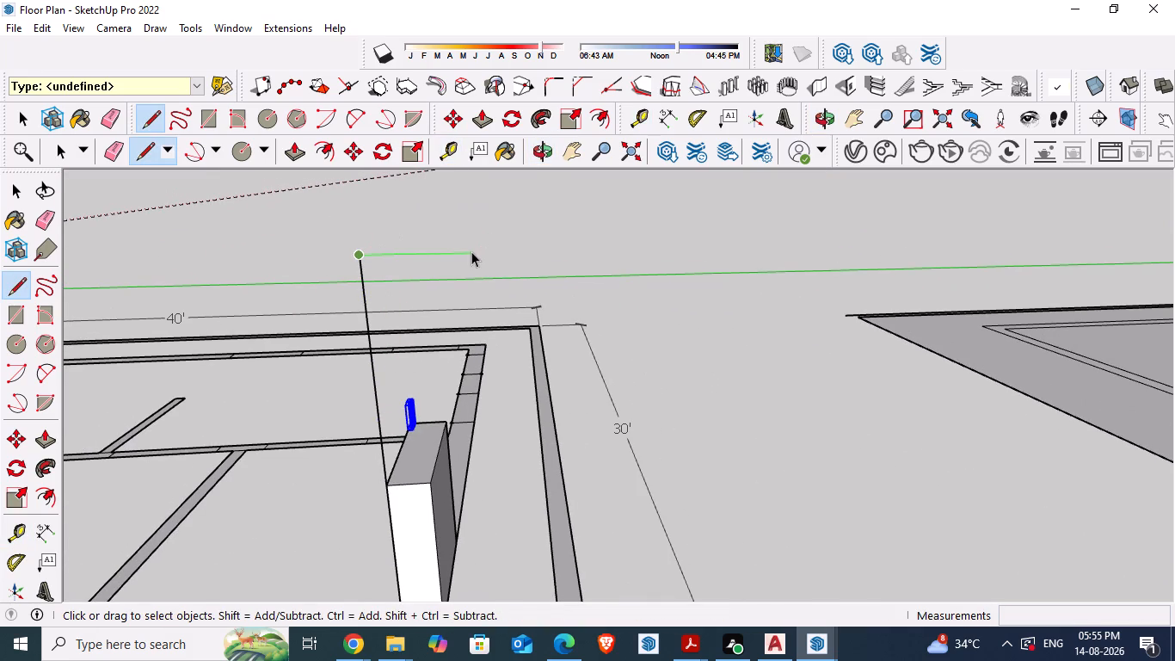
Measure the vertical line's height from its upper end down to the wall top's inner corner.
scroll(618, 425, "down", 1)
middle_click_drag(618, 426, 477, 445)
scroll(474, 436, "up", 1)
scroll(606, 411, "down", 3)
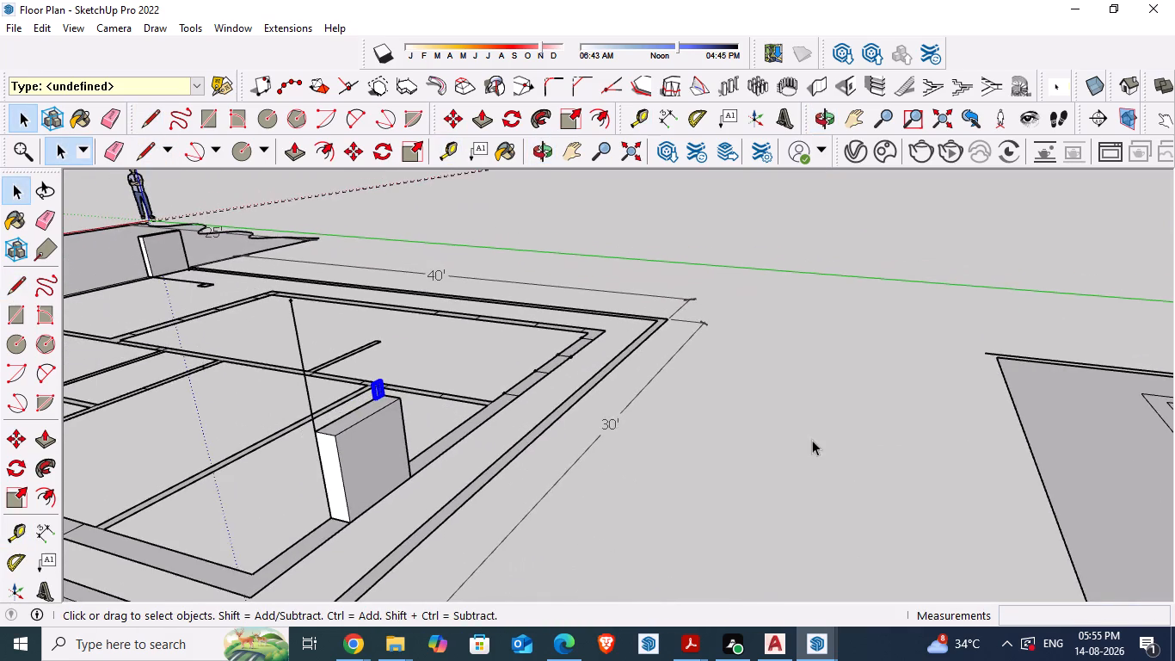
middle_click_drag(811, 442, 621, 475)
scroll(677, 452, "down", 3)
scroll(203, 340, "up", 4)
scroll(296, 318, "up", 2)
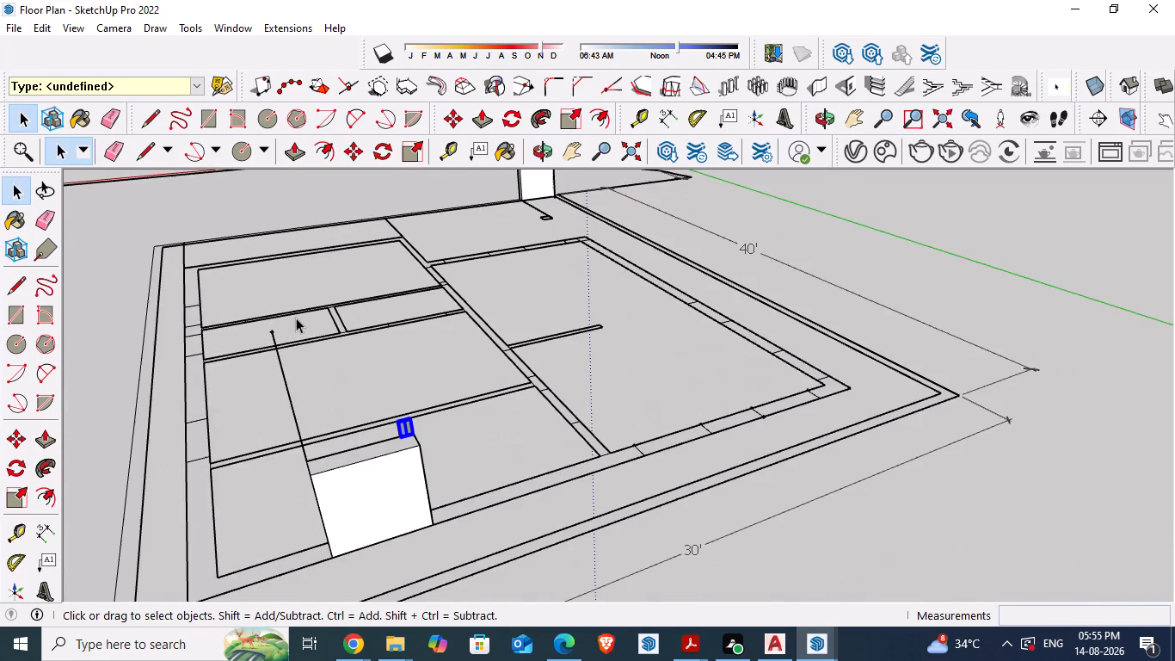
middle_click_drag(310, 405, 431, 386)
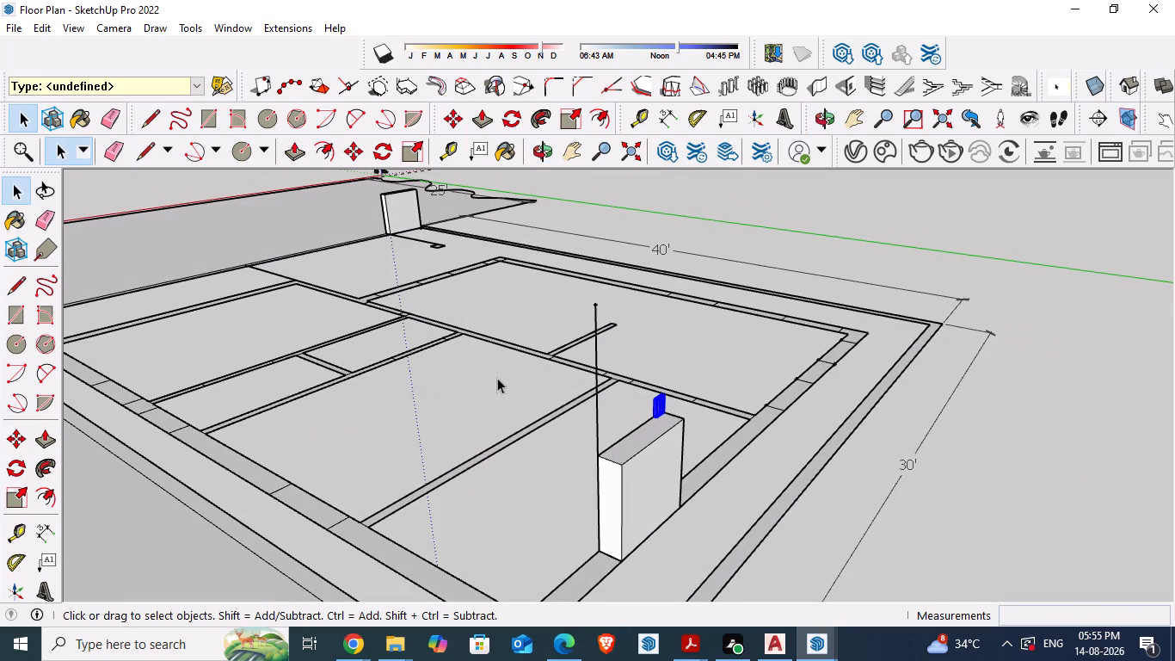
scroll(665, 409, "up", 3)
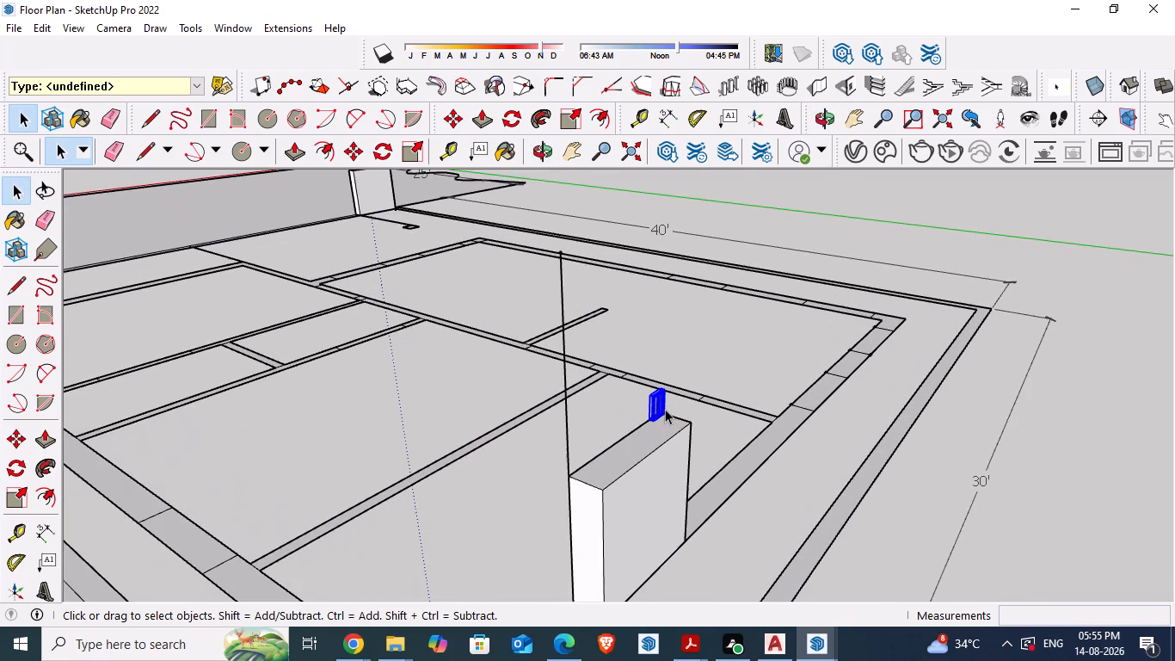
middle_click_drag(692, 454, 630, 450)
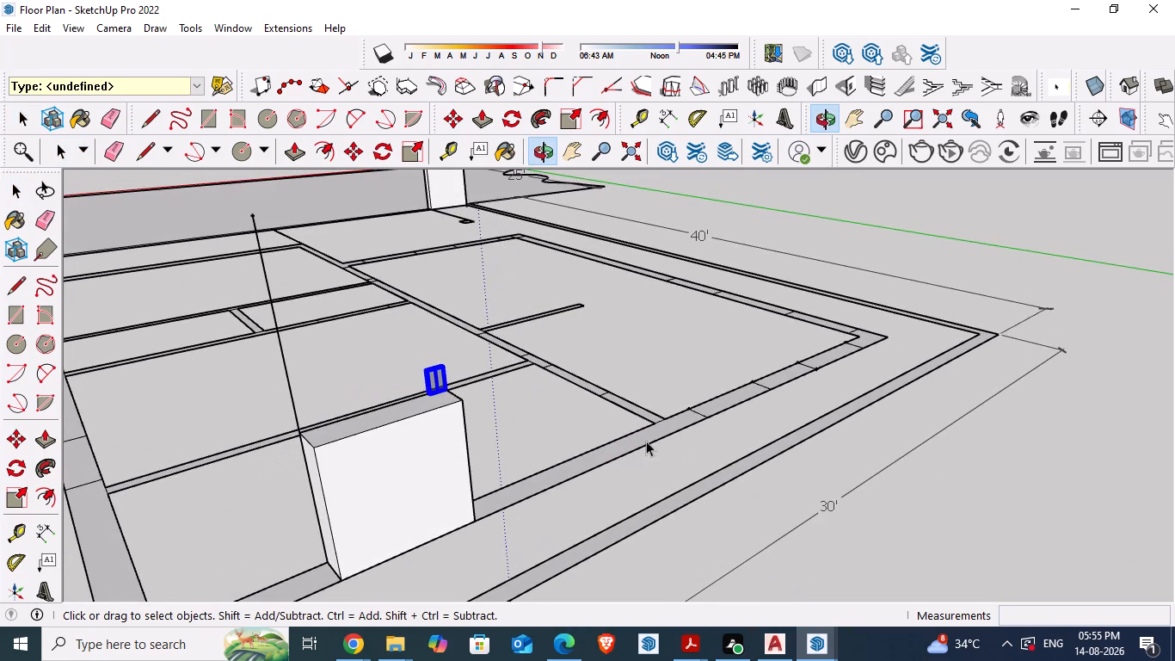
key("t")
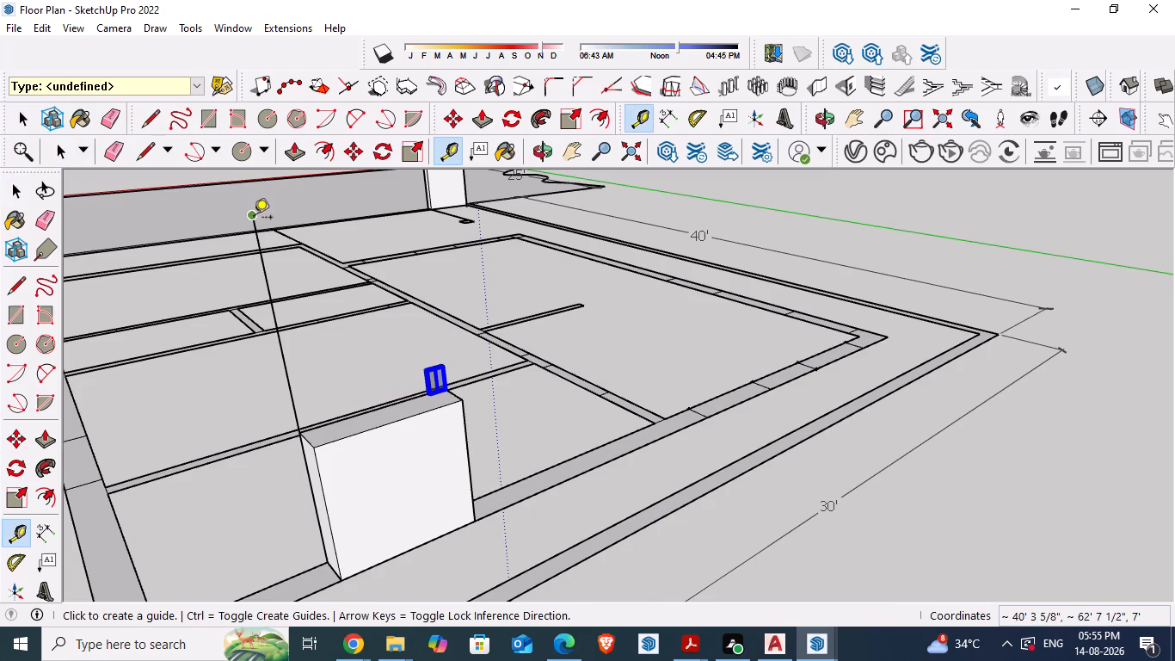
left_click(253, 218)
key("space")
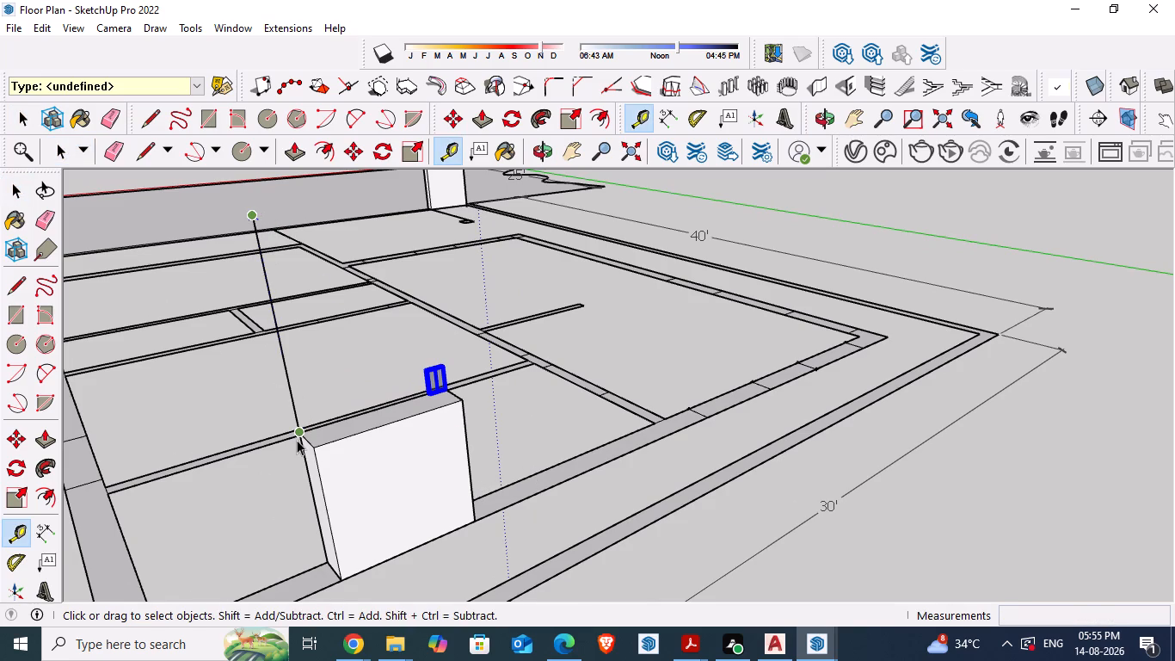
Examine the window and the vertical line on the wall piece from several sides, along with the surrounding plan.
scroll(569, 468, "down", 4)
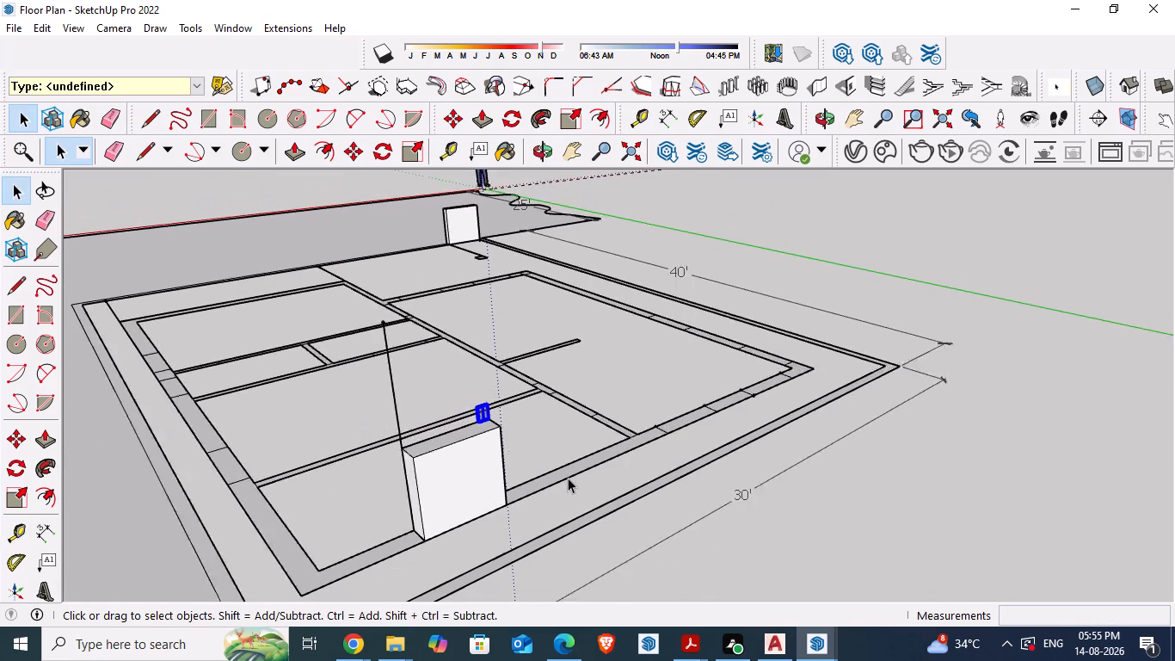
scroll(568, 478, "down", 1)
middle_click_drag(582, 497, 514, 500)
scroll(254, 397, "up", 4)
scroll(352, 406, "up", 2)
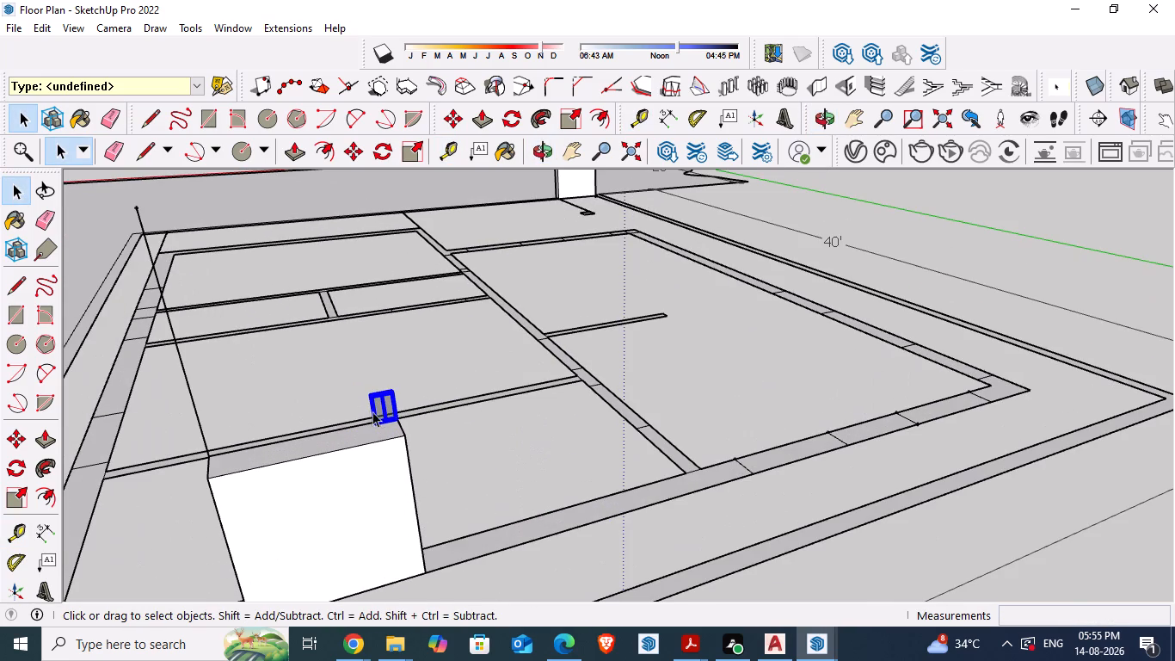
left_click(380, 411)
left_click(378, 406)
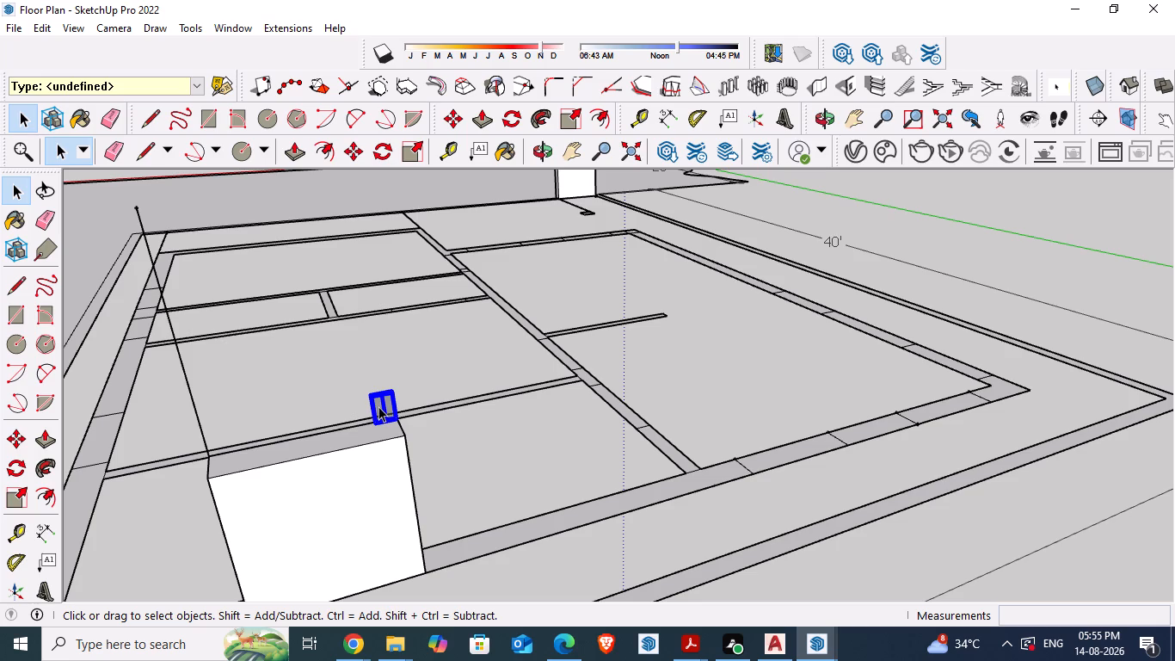
left_click(381, 400)
scroll(389, 422, "up", 1)
middle_click_drag(389, 422, 295, 418)
scroll(337, 380, "down", 5)
middle_click_drag(499, 429, 336, 488)
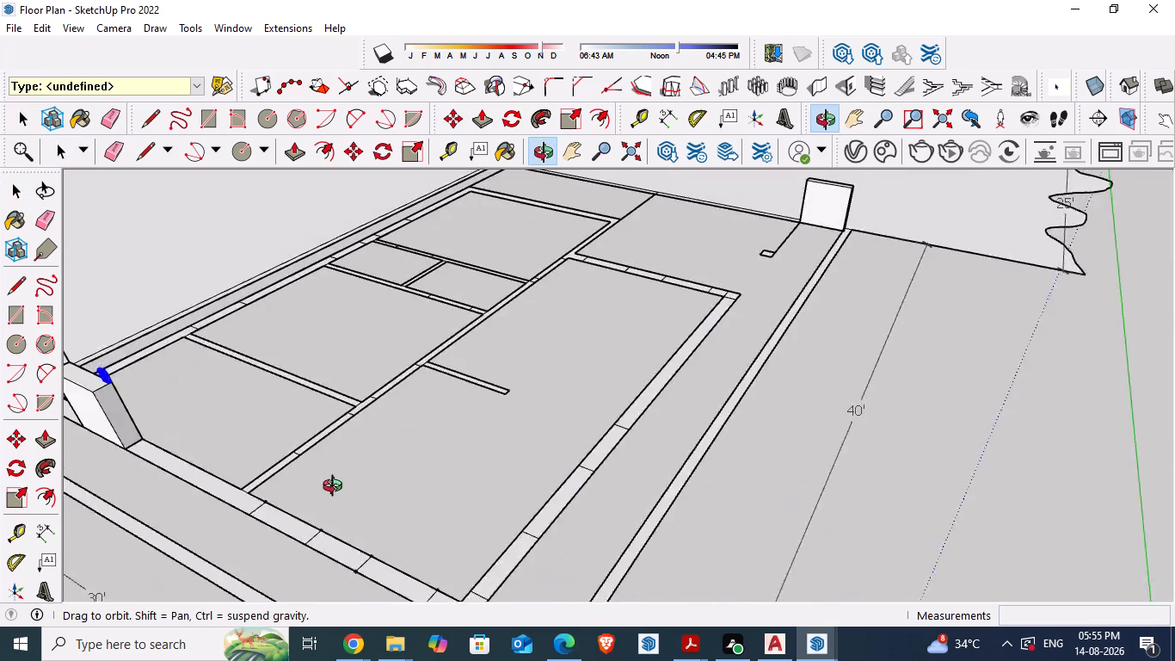
middle_click_drag(336, 488, 391, 488)
scroll(226, 453, "up", 6)
scroll(1011, 370, "down", 7)
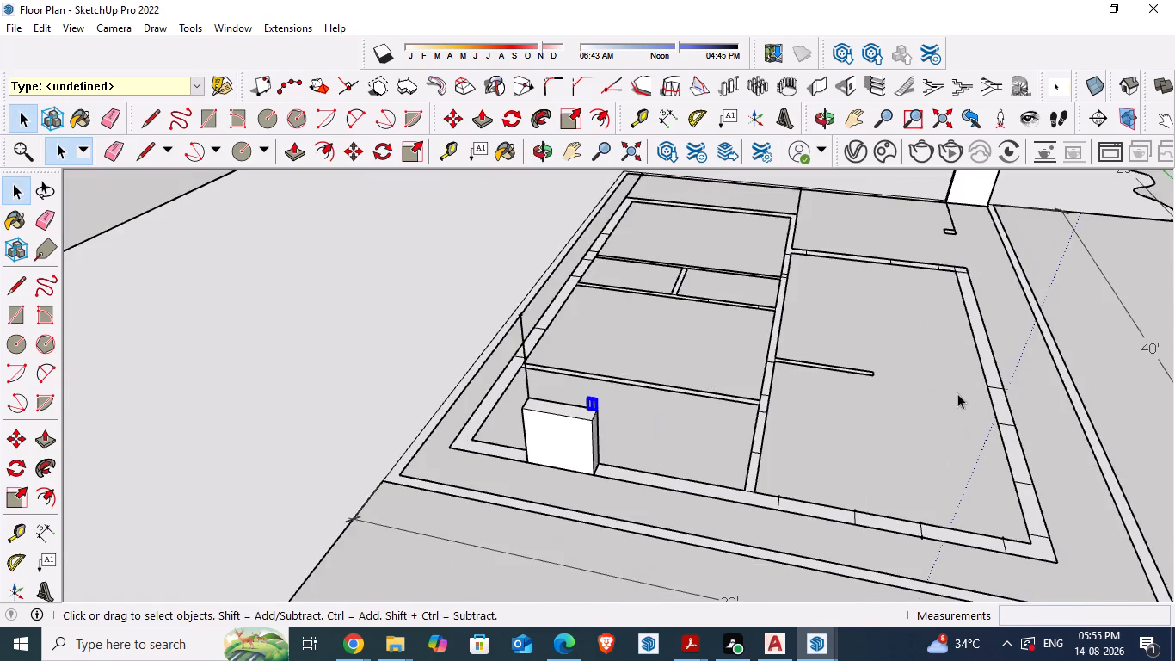
middle_click_drag(963, 415, 543, 485)
scroll(411, 277, "up", 8)
middle_click_drag(631, 433, 537, 490)
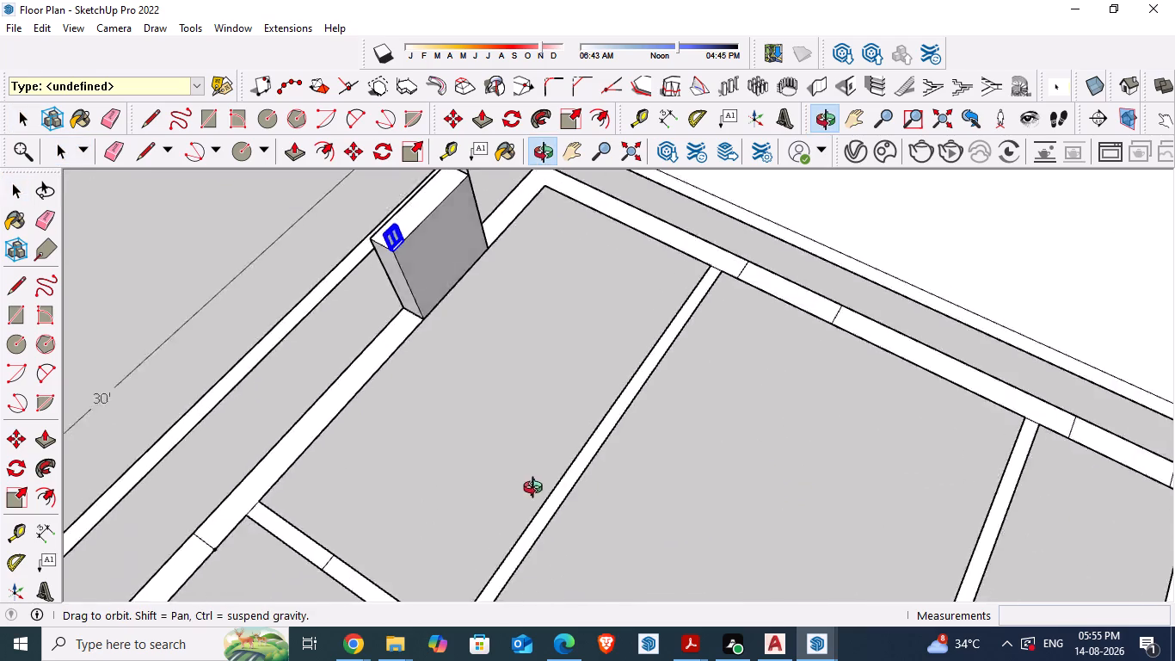
middle_click_drag(537, 490, 380, 510)
scroll(464, 517, "down", 10)
scroll(483, 363, "up", 9)
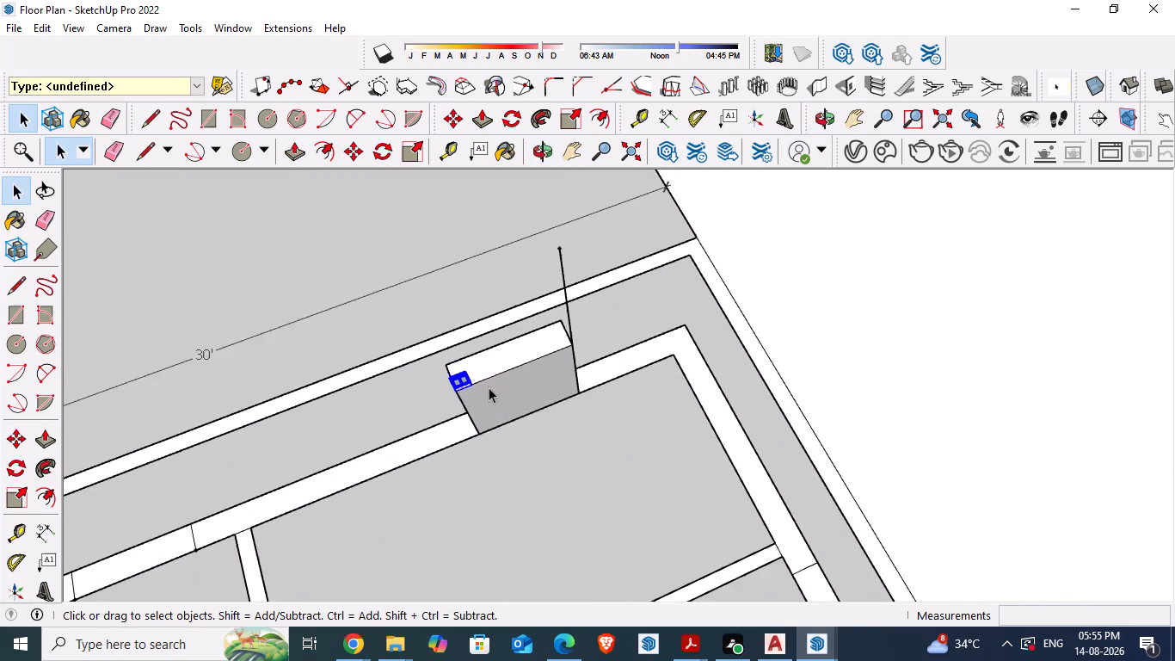
Scale the window's depth by about 7.19 in the green direction, stretching it across to the wall top's outer edge.
middle_click_drag(489, 390, 475, 300)
scroll(489, 390, "up", 1)
scroll(473, 313, "up", 4)
left_click(436, 374)
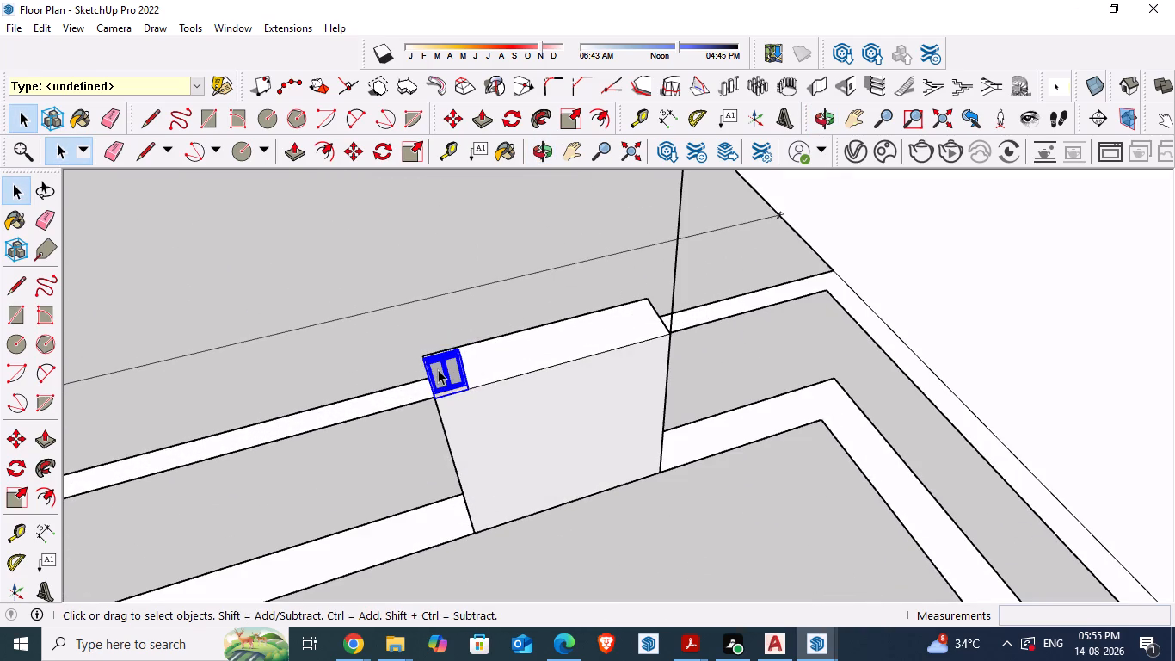
left_click(438, 368)
left_click(492, 356)
left_click(448, 370)
key("s")
scroll(450, 375, "up", 7)
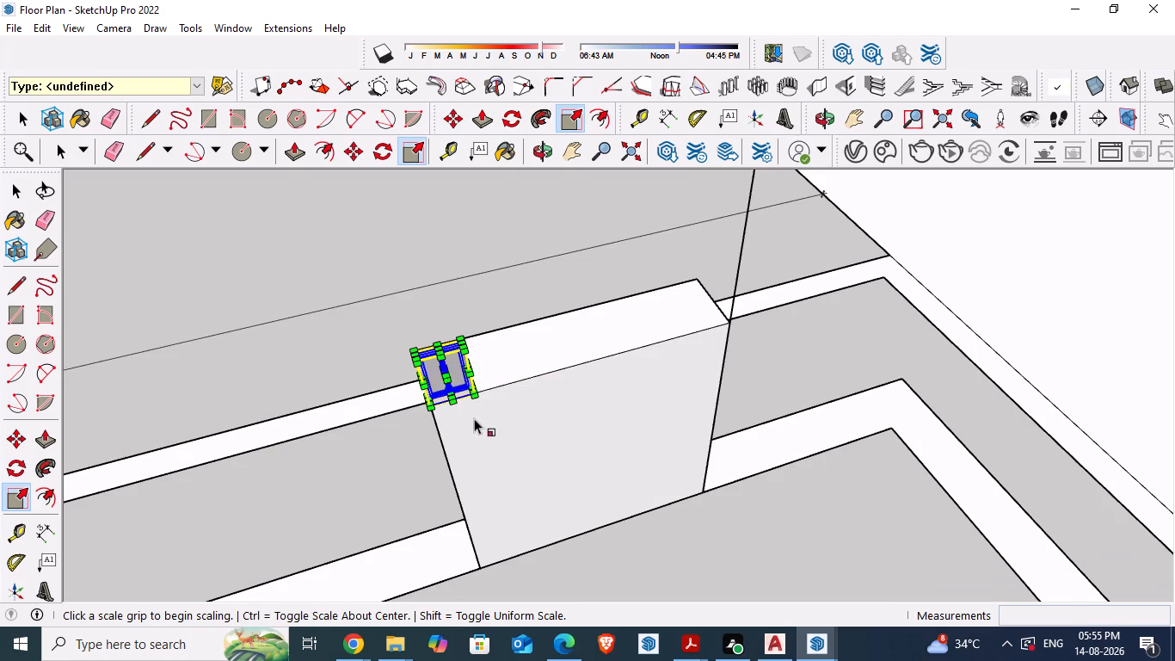
scroll(461, 396, "up", 4)
scroll(475, 429, "down", 3)
middle_click_drag(472, 446, 441, 515)
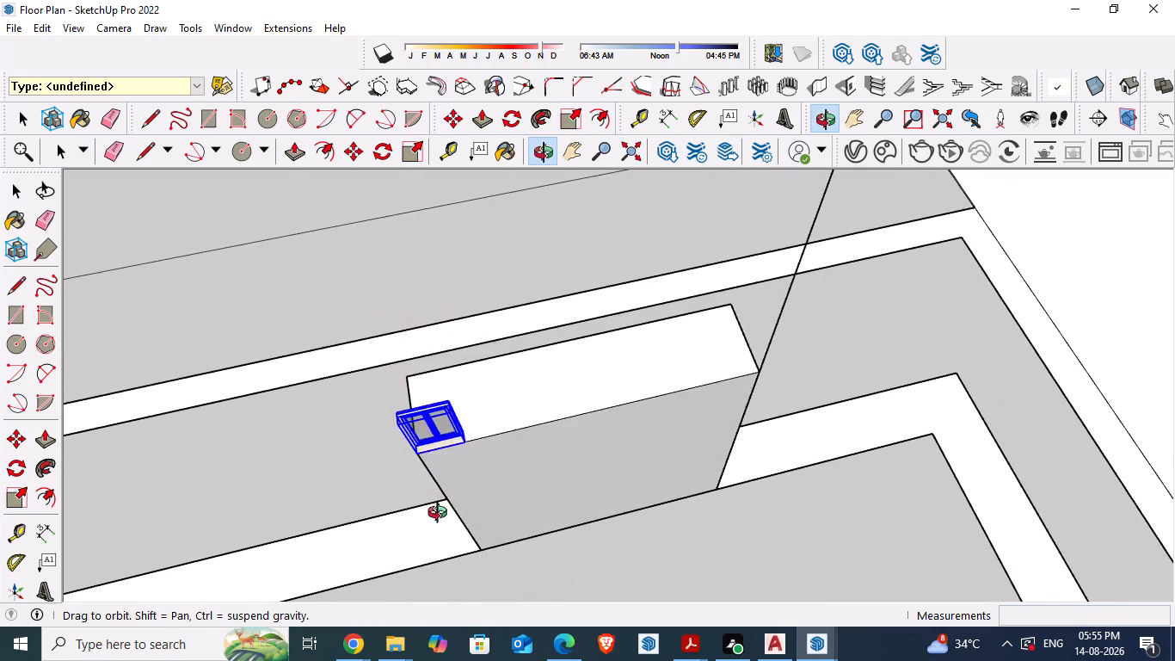
middle_click_drag(441, 515, 441, 554)
middle_click_drag(408, 502, 689, 312)
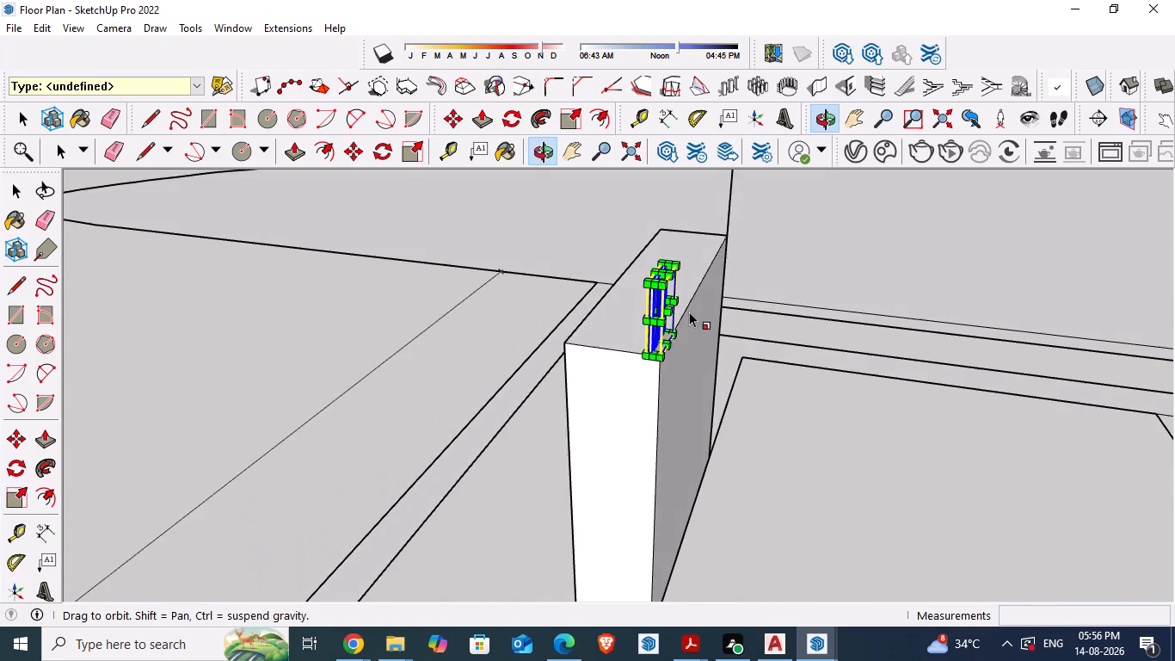
scroll(673, 312, "up", 3)
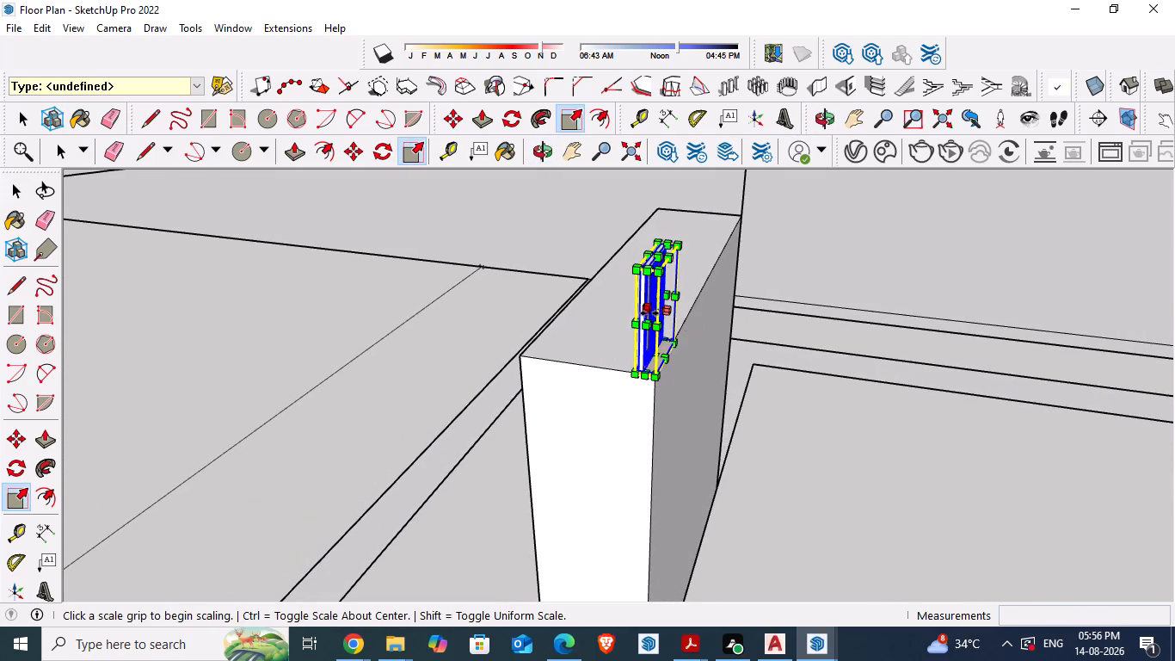
left_click_drag(644, 311, 551, 343)
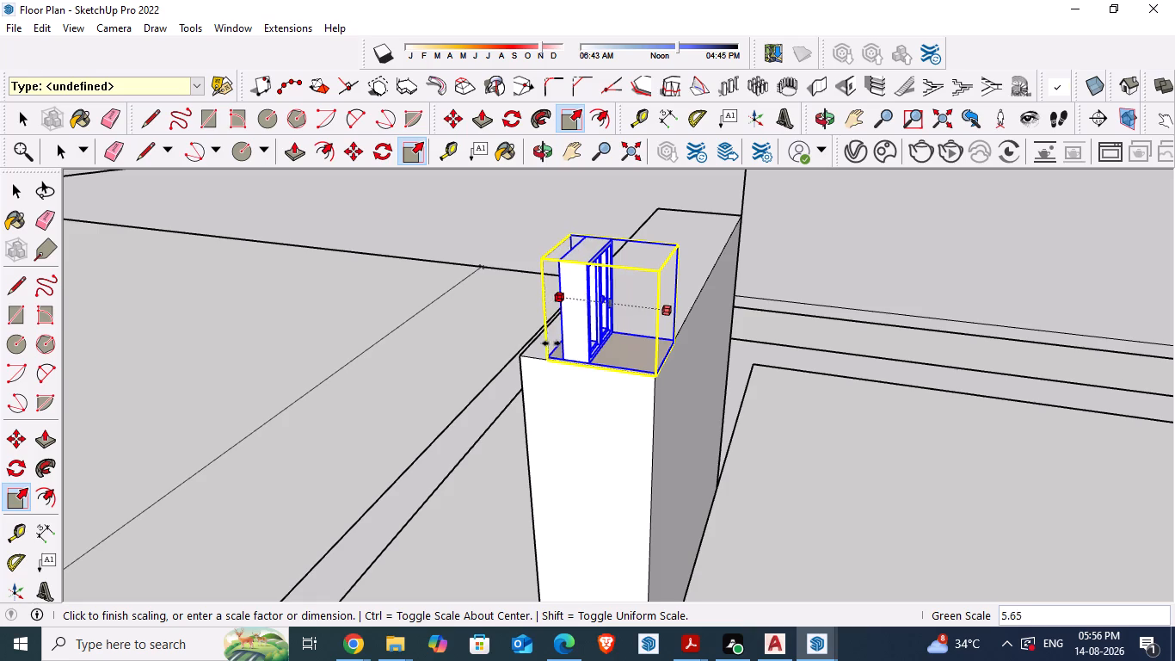
left_click_drag(551, 343, 525, 363)
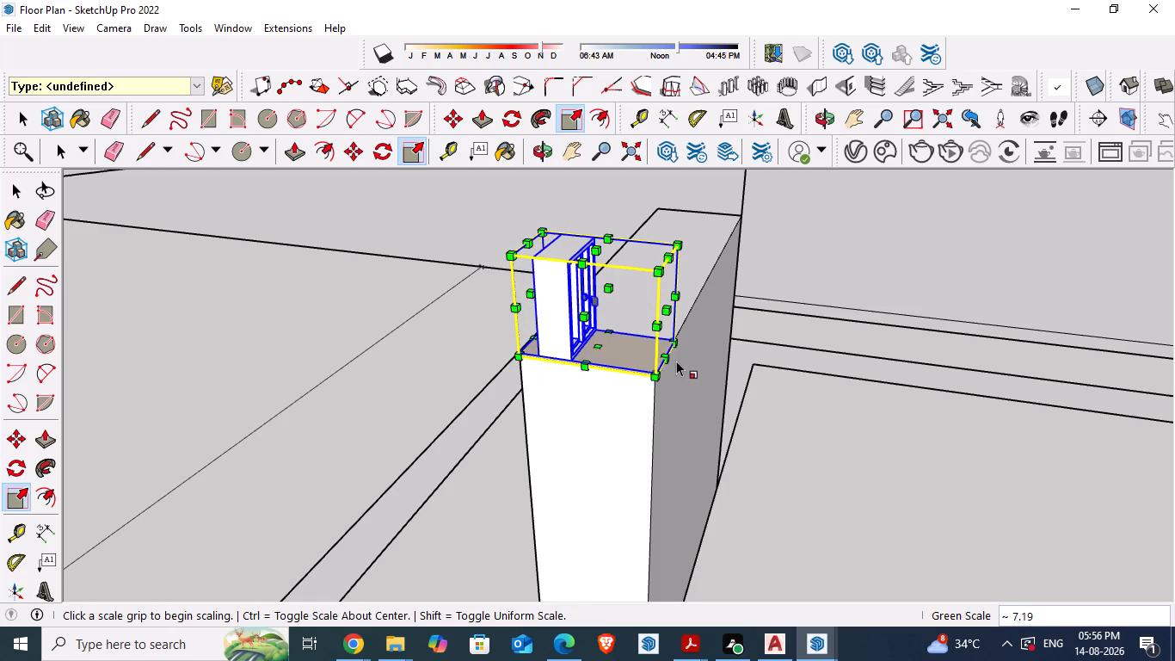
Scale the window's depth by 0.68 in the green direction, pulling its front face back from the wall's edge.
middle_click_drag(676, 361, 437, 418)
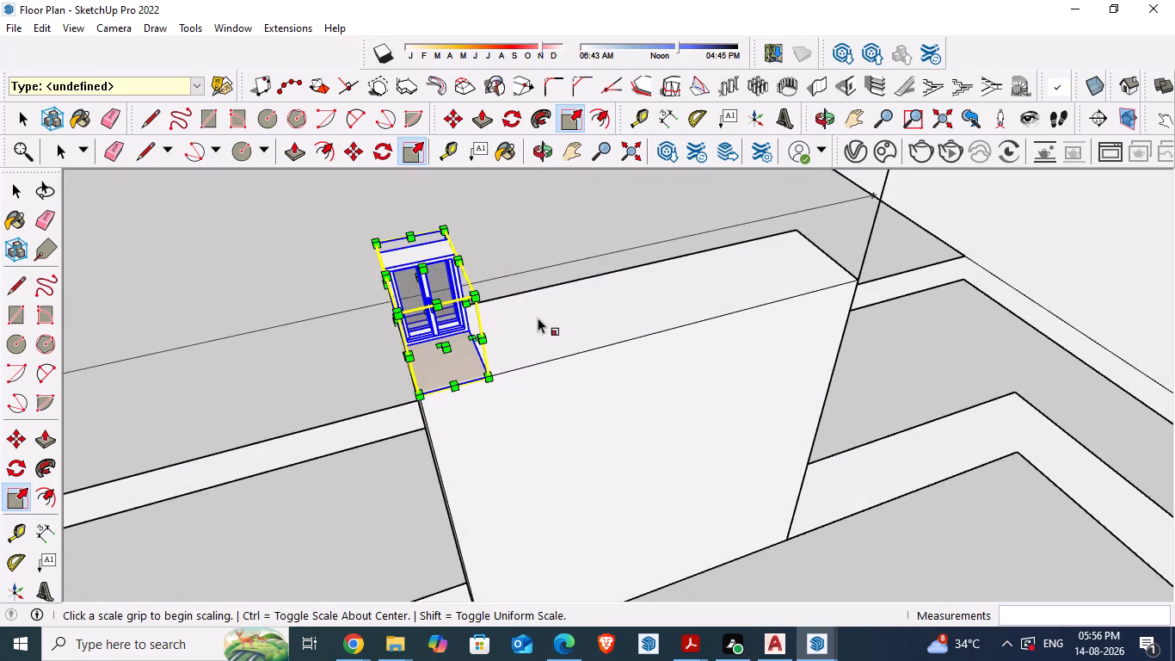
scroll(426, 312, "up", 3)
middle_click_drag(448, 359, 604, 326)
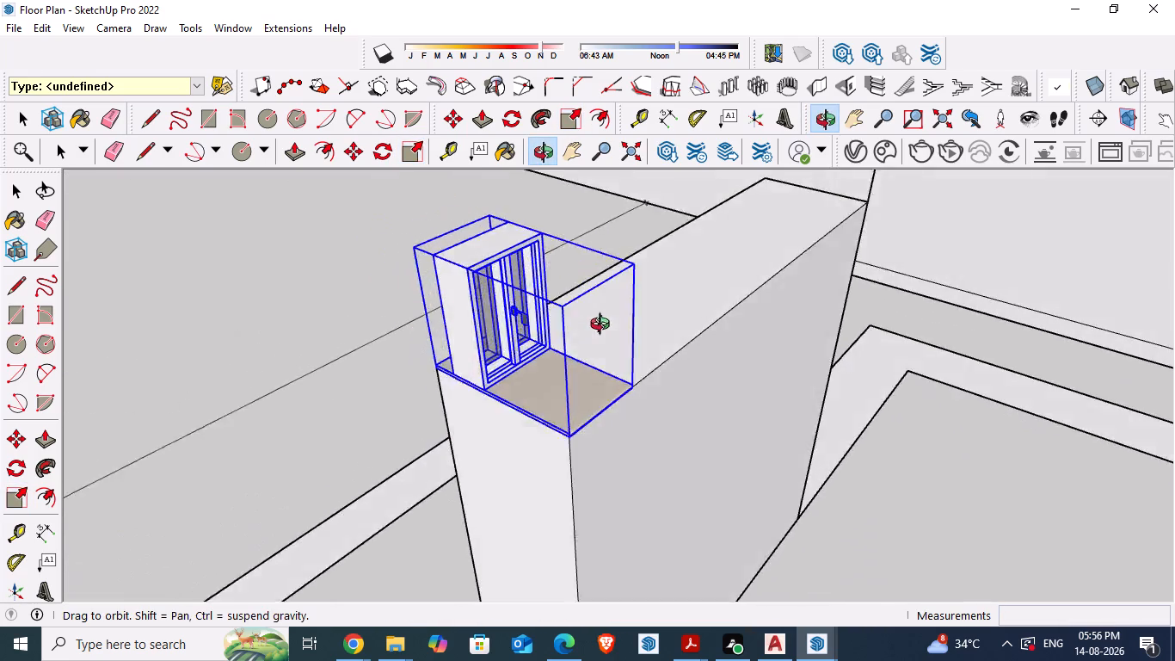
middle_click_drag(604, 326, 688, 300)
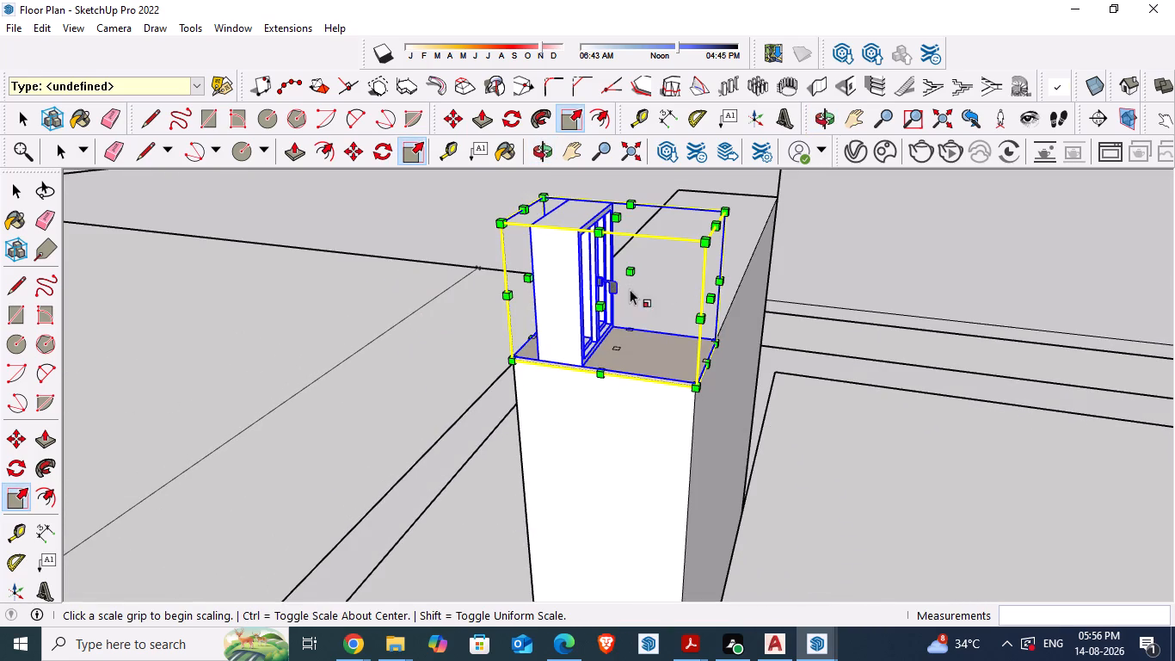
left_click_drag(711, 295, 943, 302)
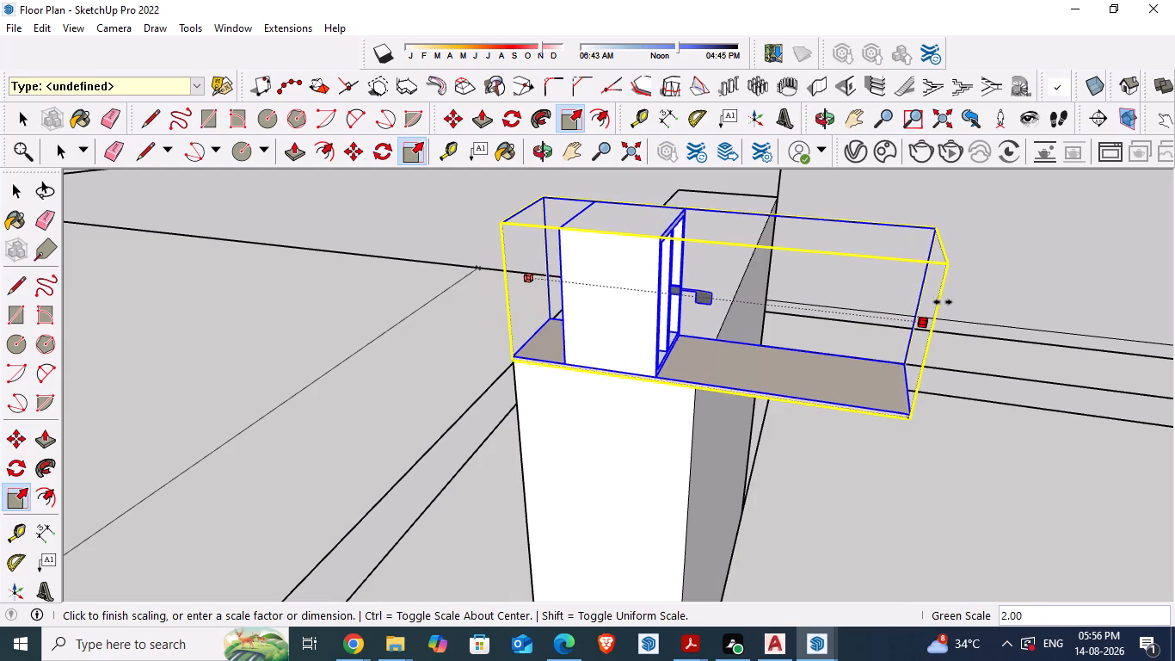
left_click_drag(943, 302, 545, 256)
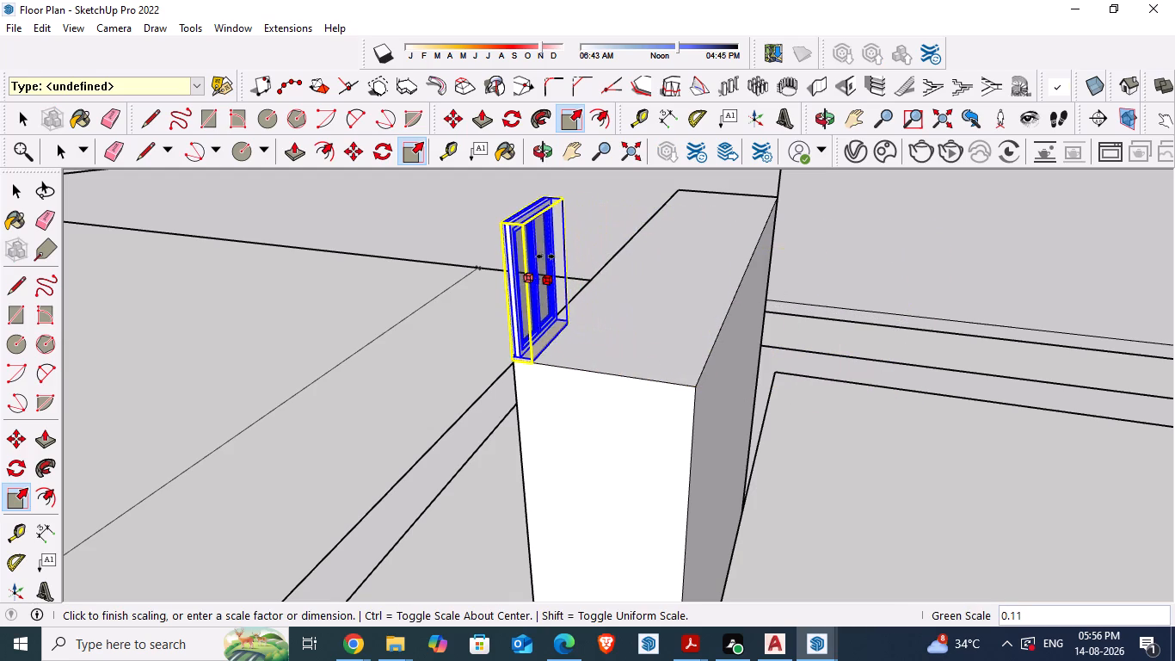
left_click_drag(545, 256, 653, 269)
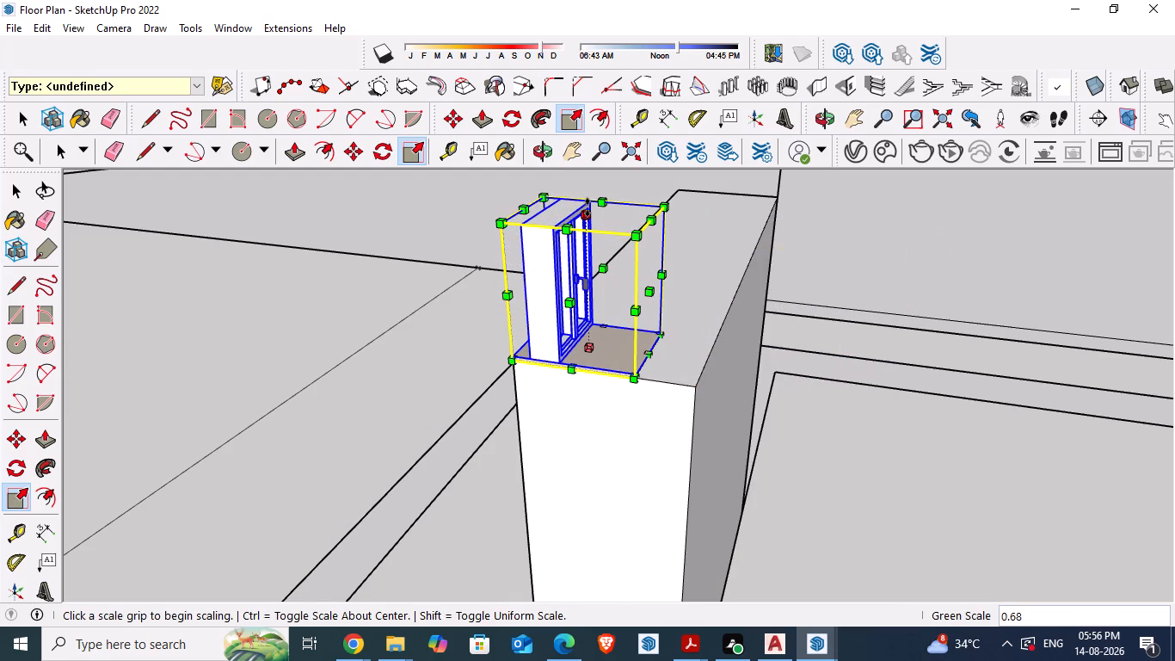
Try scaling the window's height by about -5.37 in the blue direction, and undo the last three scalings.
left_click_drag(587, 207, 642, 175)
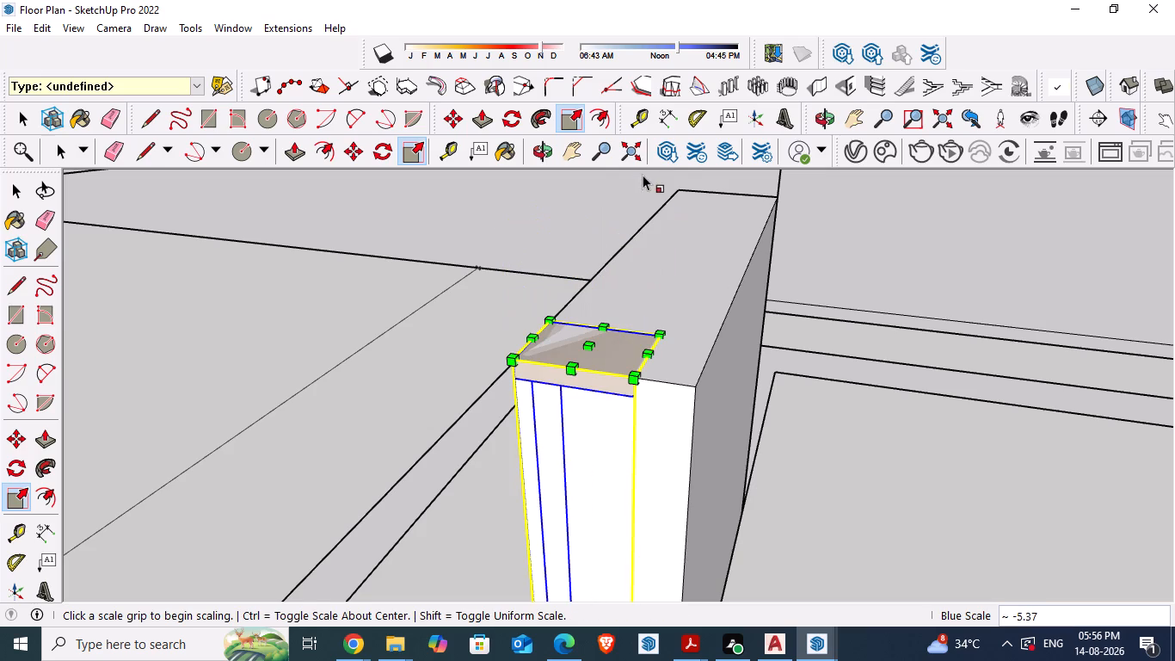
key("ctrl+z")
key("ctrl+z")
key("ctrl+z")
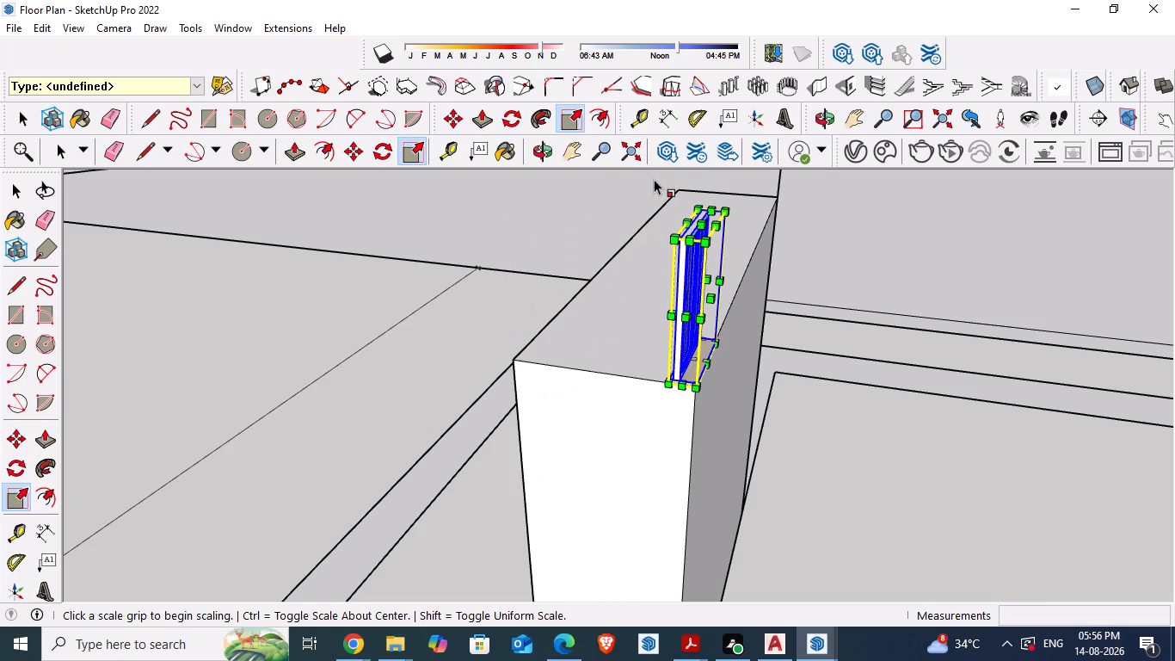
Scale the window's width by about 7.58 in the red direction, stretching it to the far end of the wall piece.
middle_click_drag(710, 369, 632, 370)
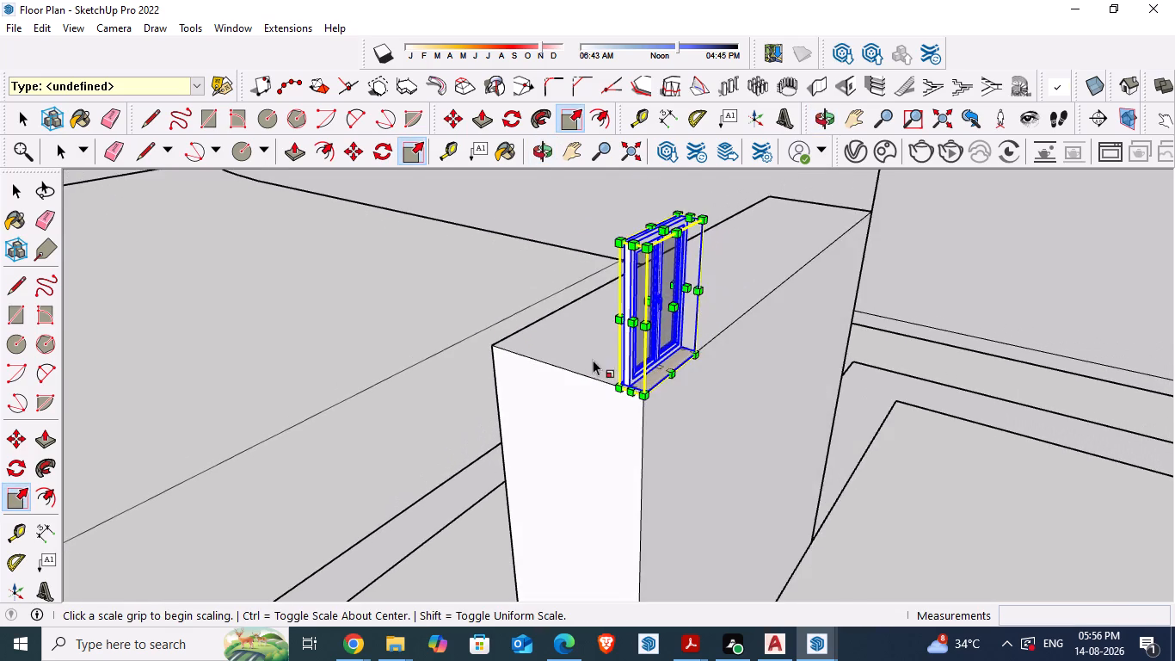
scroll(636, 322, "up", 3)
middle_click_drag(726, 343, 545, 358)
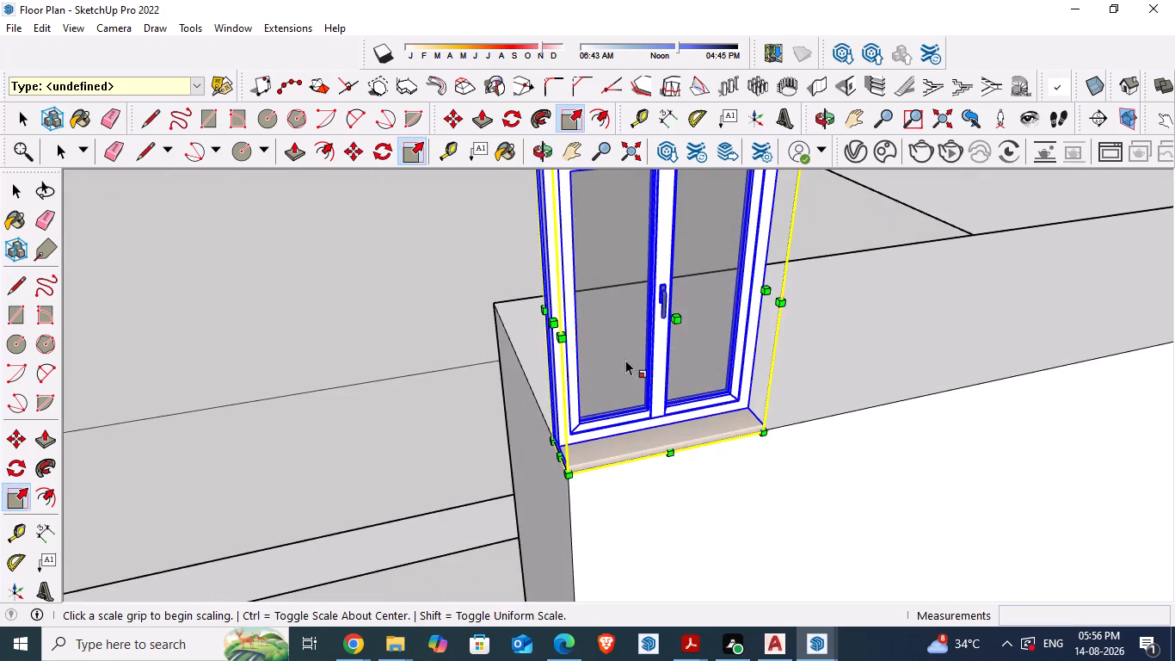
middle_click_drag(726, 364, 522, 355)
scroll(520, 353, "down", 10)
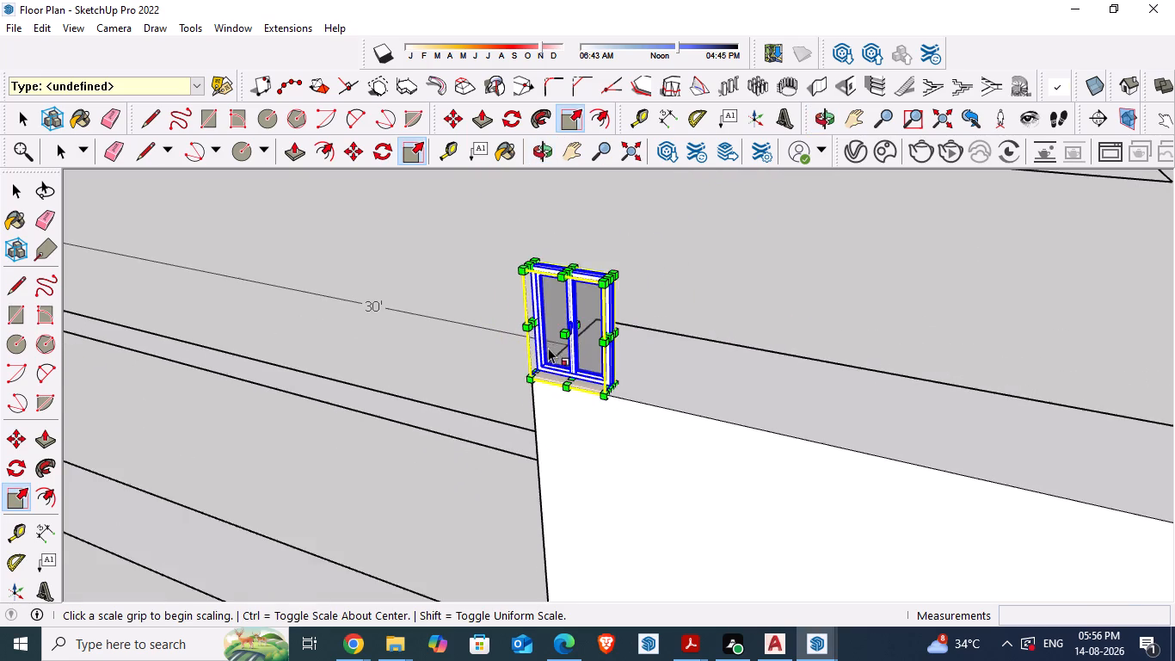
scroll(548, 352, "down", 5)
middle_click_drag(754, 440, 692, 413)
scroll(537, 301, "up", 4)
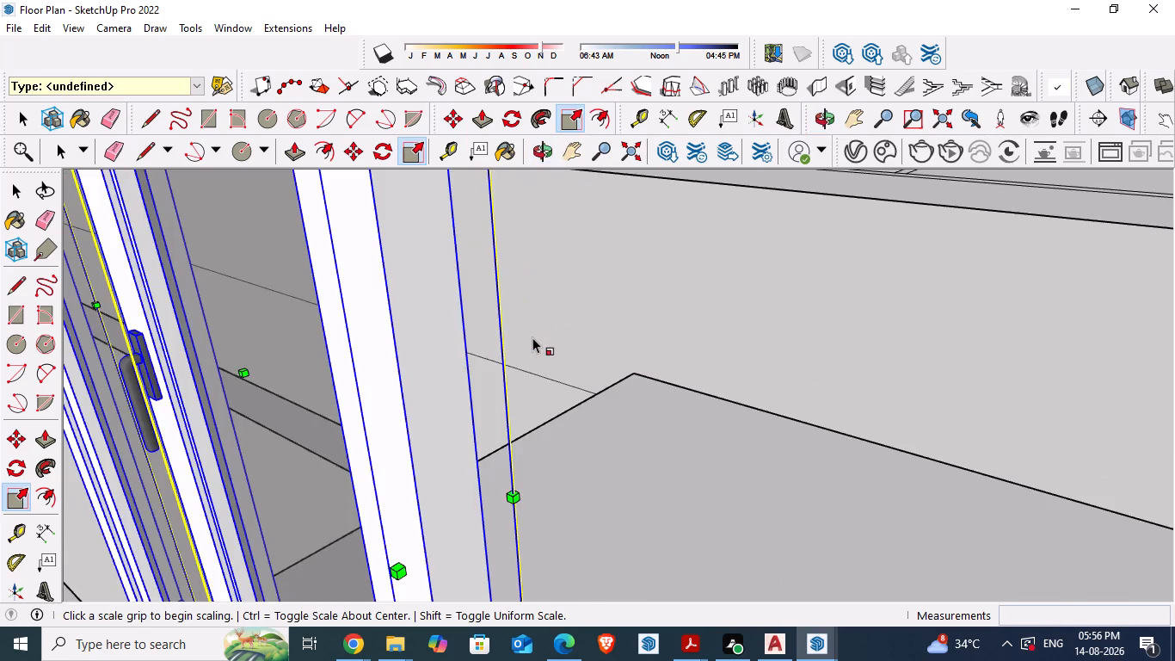
scroll(532, 337, "down", 3)
scroll(550, 361, "up", 4)
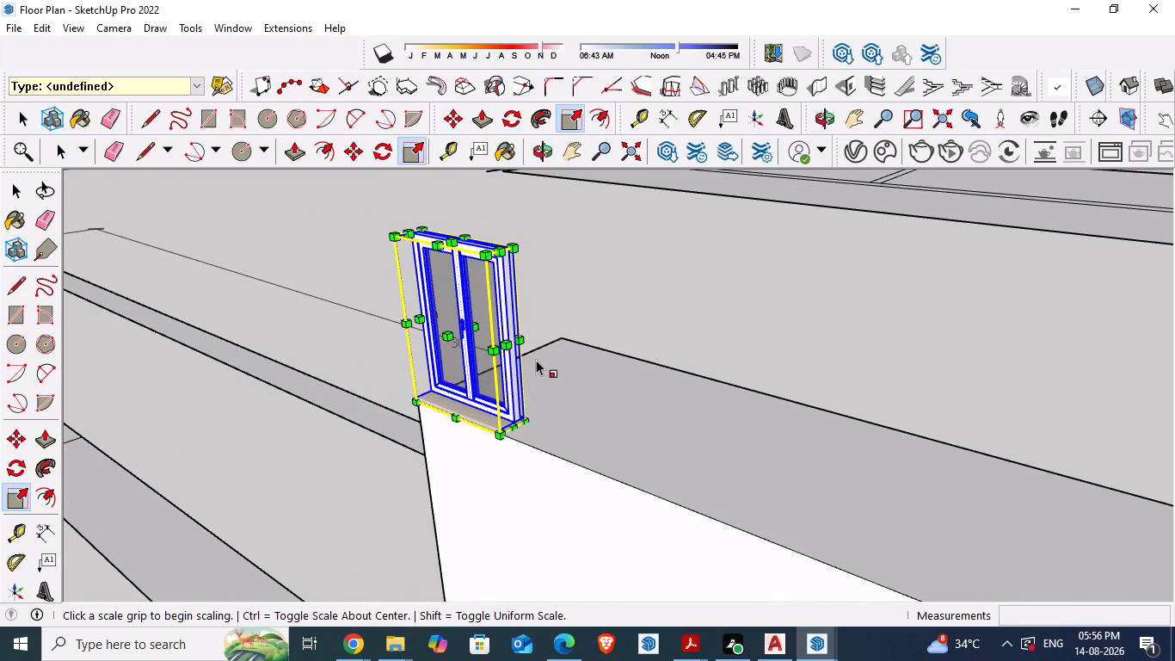
key("s")
scroll(444, 341, "down", 8)
scroll(429, 326, "up", 1)
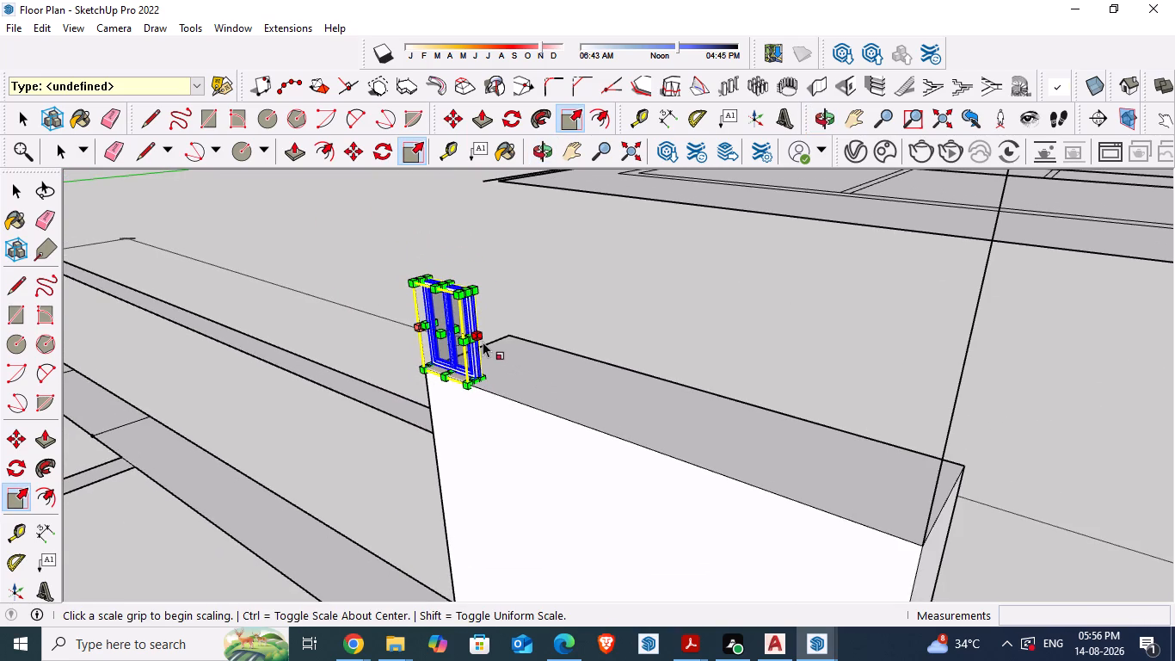
left_click_drag(474, 344, 941, 476)
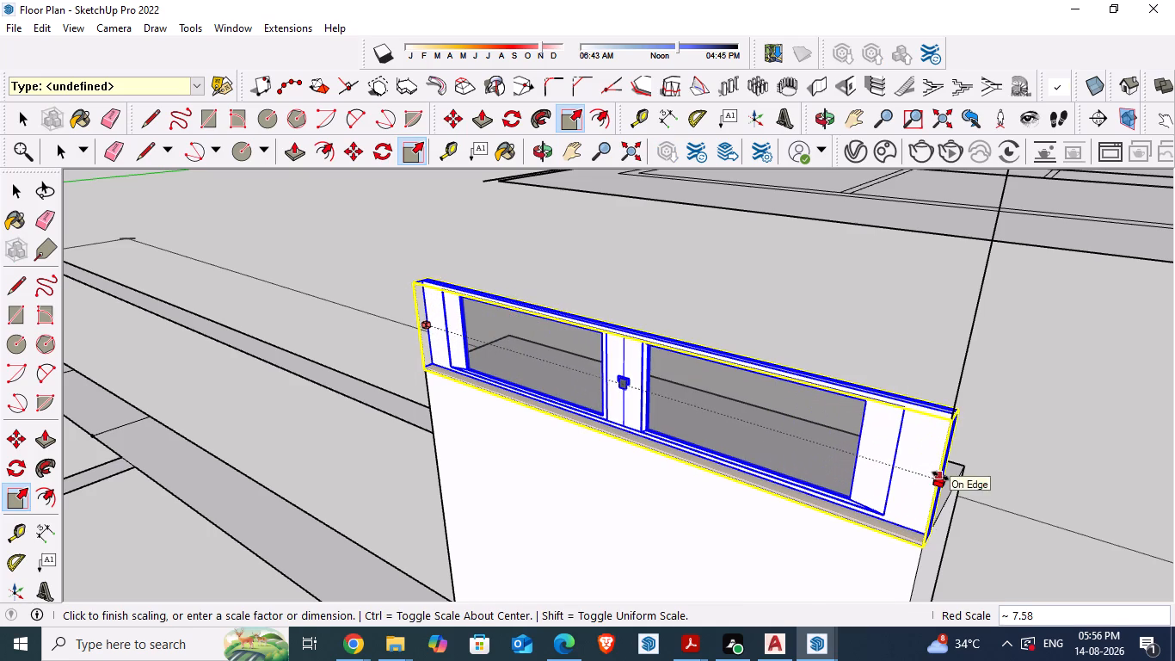
left_click_drag(941, 476, 942, 476)
Scale the window's height in the blue direction up to the upper end of the vertical reference line.
scroll(969, 505, "up", 2)
scroll(889, 520, "down", 4)
middle_click_drag(655, 477, 663, 483)
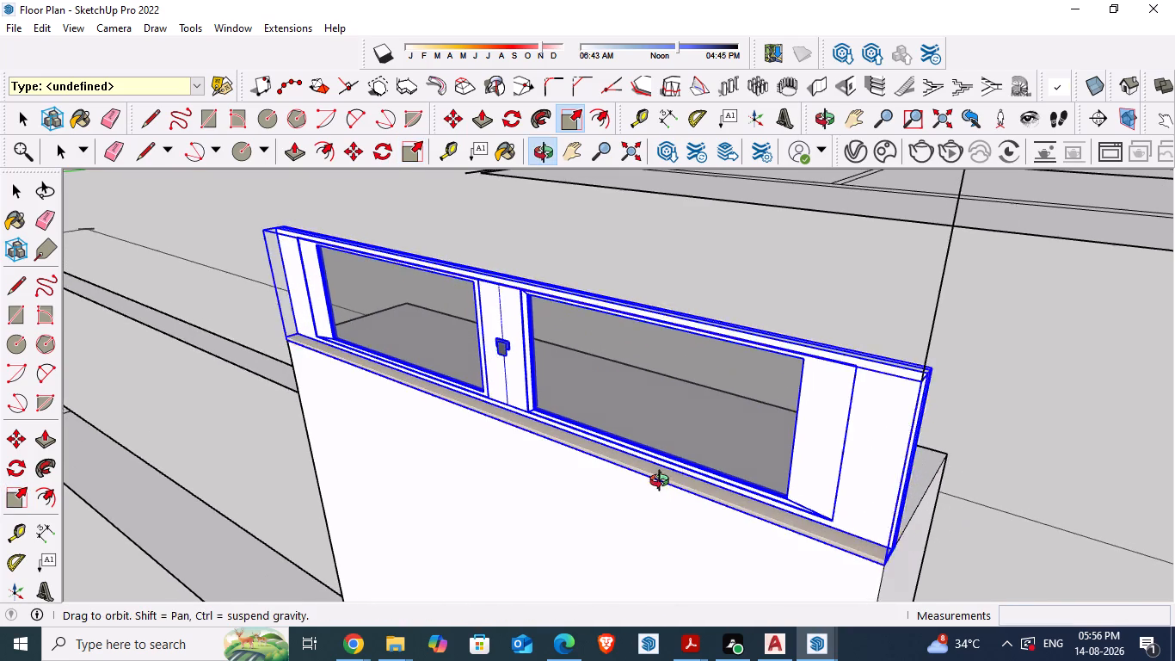
middle_click_drag(663, 483, 736, 510)
scroll(725, 479, "down", 4)
middle_click_drag(612, 436, 632, 511)
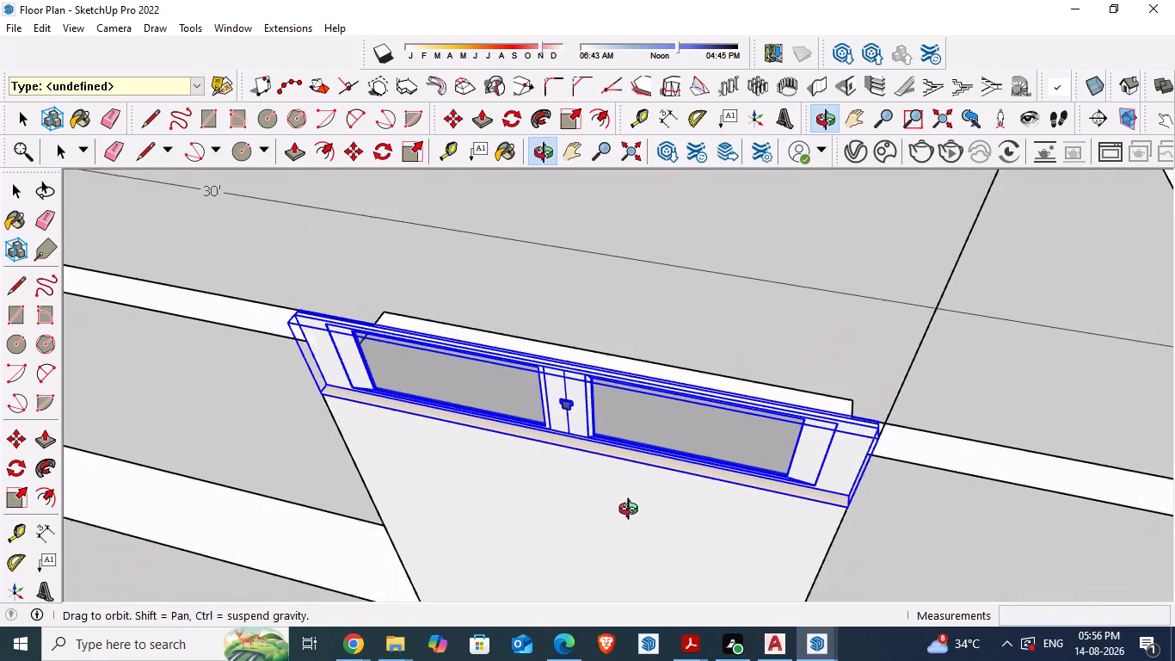
middle_click_drag(632, 511, 634, 516)
scroll(618, 502, "down", 4)
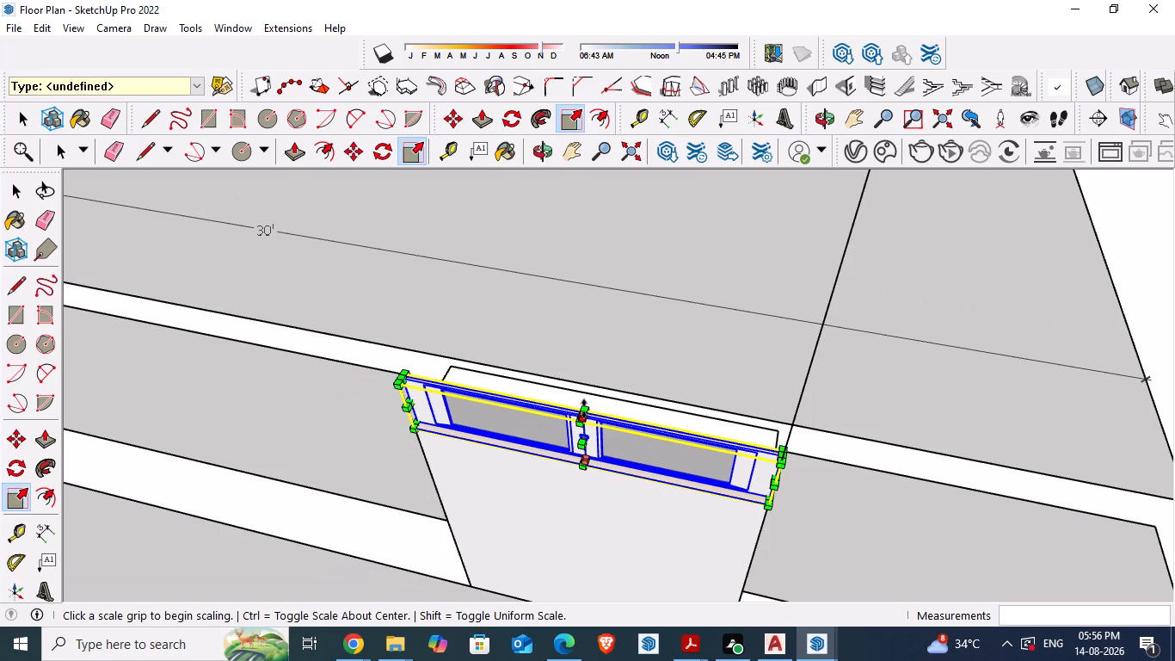
left_click_drag(584, 409, 693, 305)
scroll(631, 405, "down", 8)
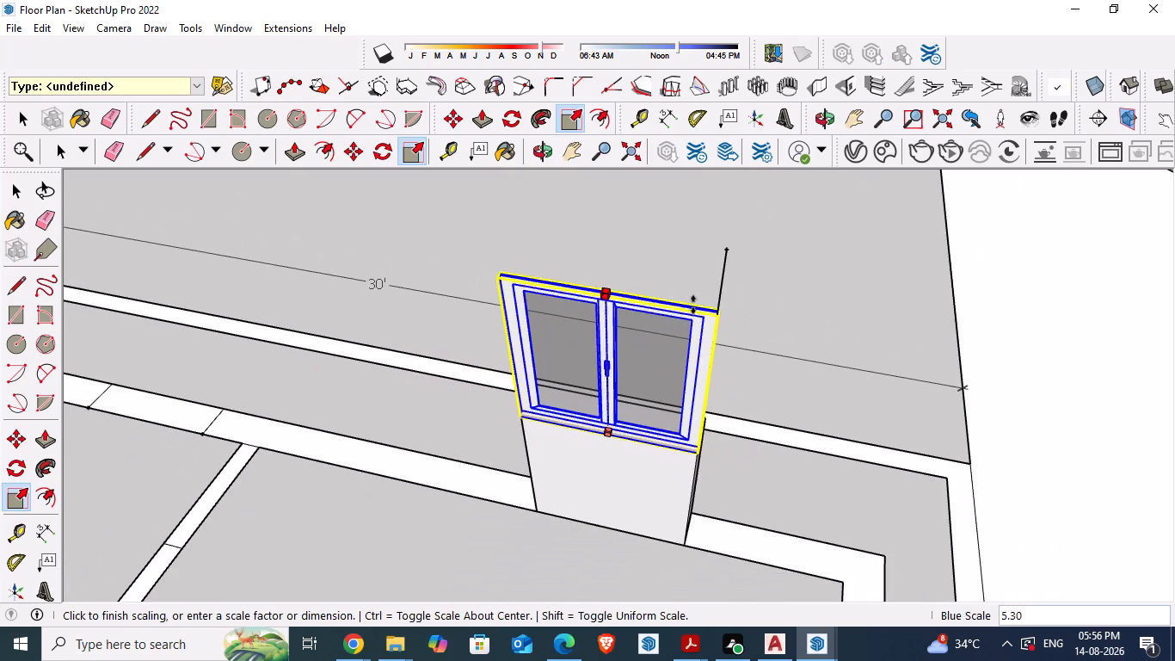
left_click_drag(693, 305, 729, 257)
scroll(749, 355, "down", 1)
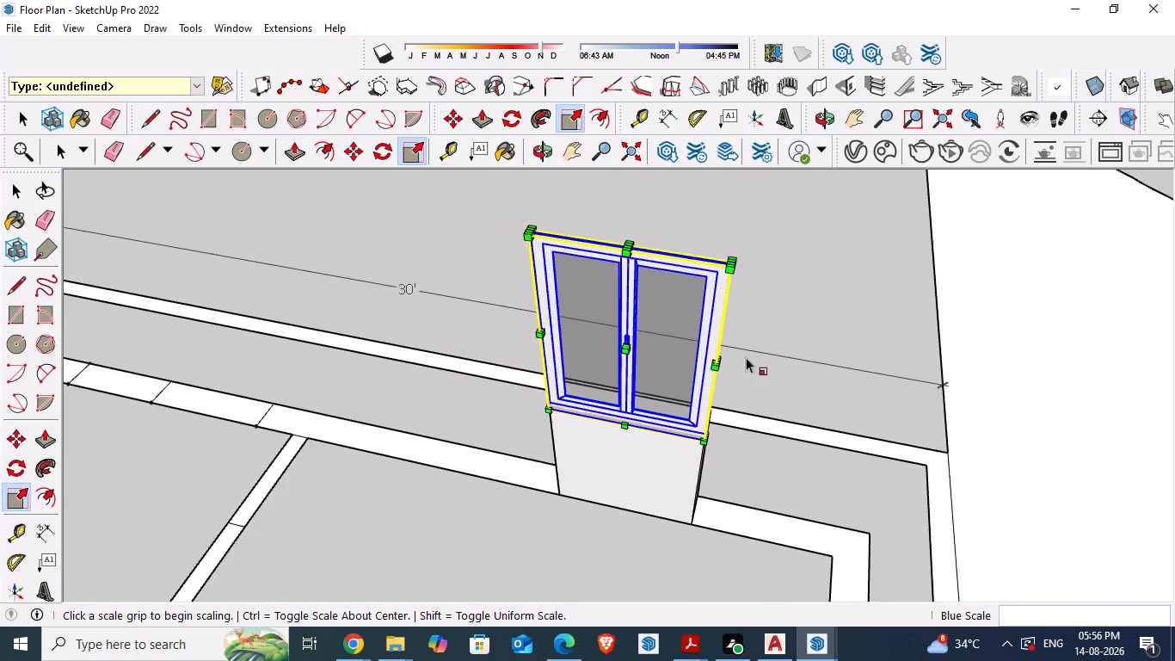
Scale the window's depth by about 7.19 in the green direction to the wall top's opposite edge, and deselect the window.
scroll(746, 357, "down", 1)
middle_click_drag(752, 439, 421, 424)
scroll(504, 300, "up", 4)
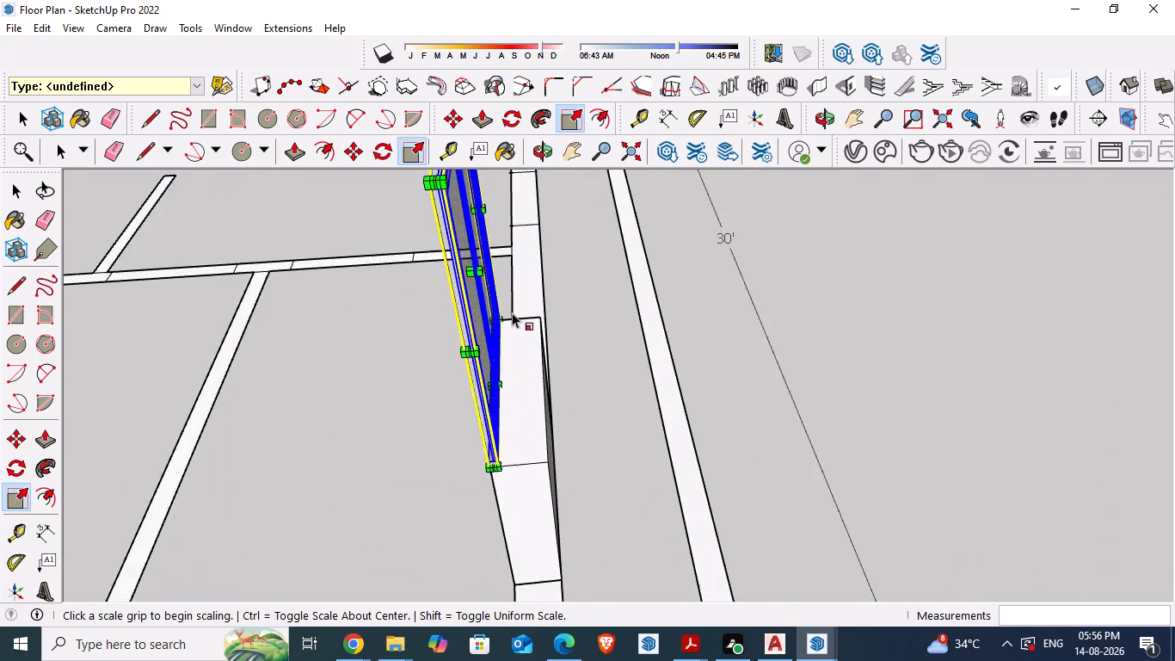
scroll(512, 312, "up", 1)
middle_click_drag(592, 374, 574, 381)
scroll(571, 398, "down", 3)
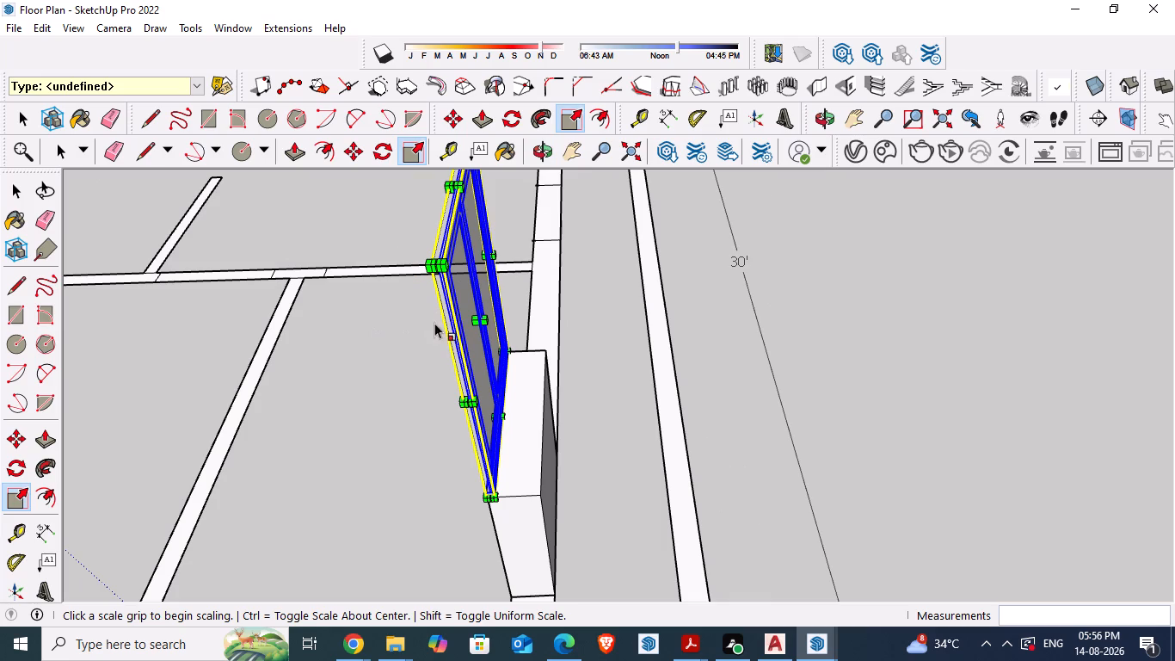
left_click_drag(483, 318, 519, 346)
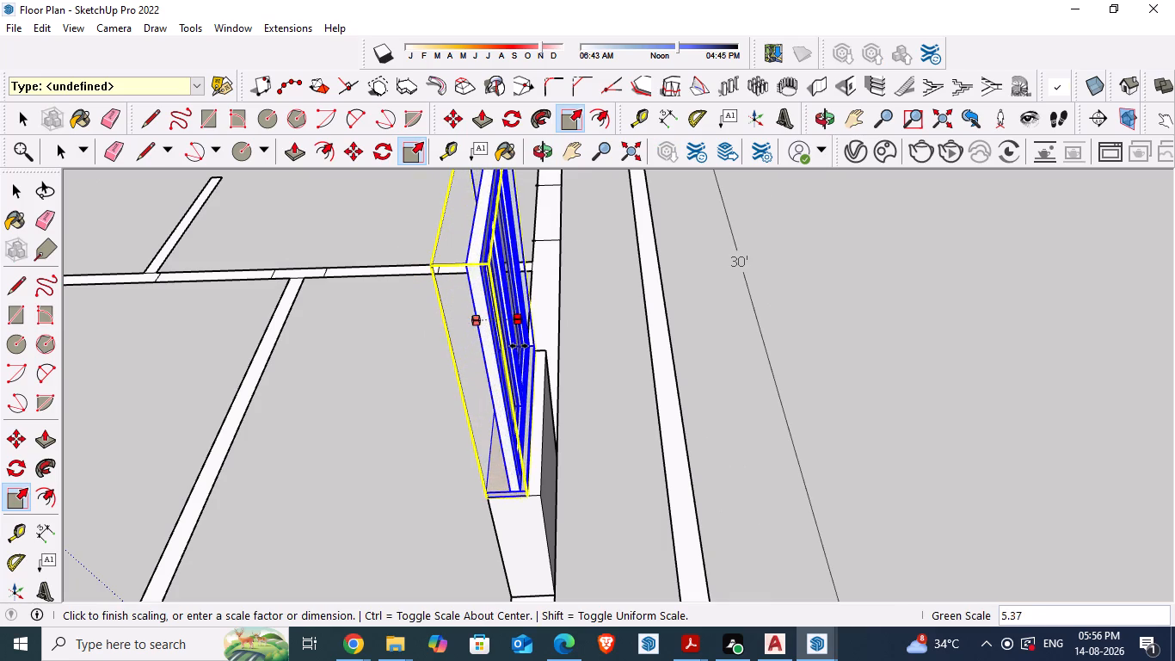
left_click_drag(519, 346, 542, 502)
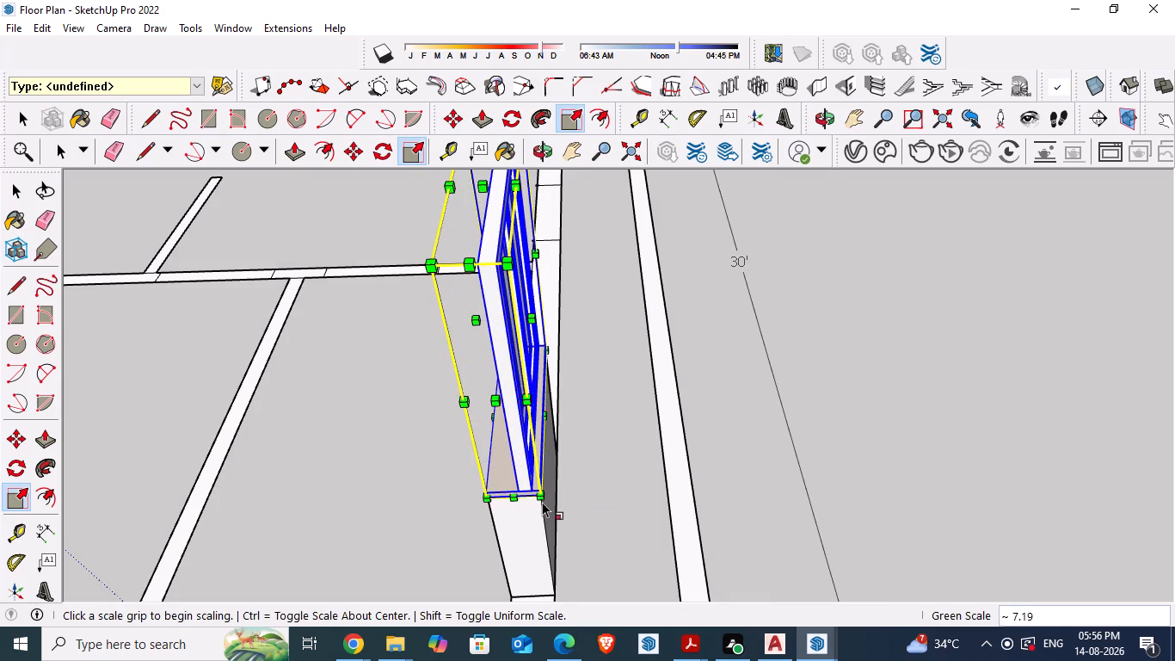
scroll(606, 462, "down", 2)
middle_click_drag(404, 499, 717, 484)
scroll(834, 355, "up", 3)
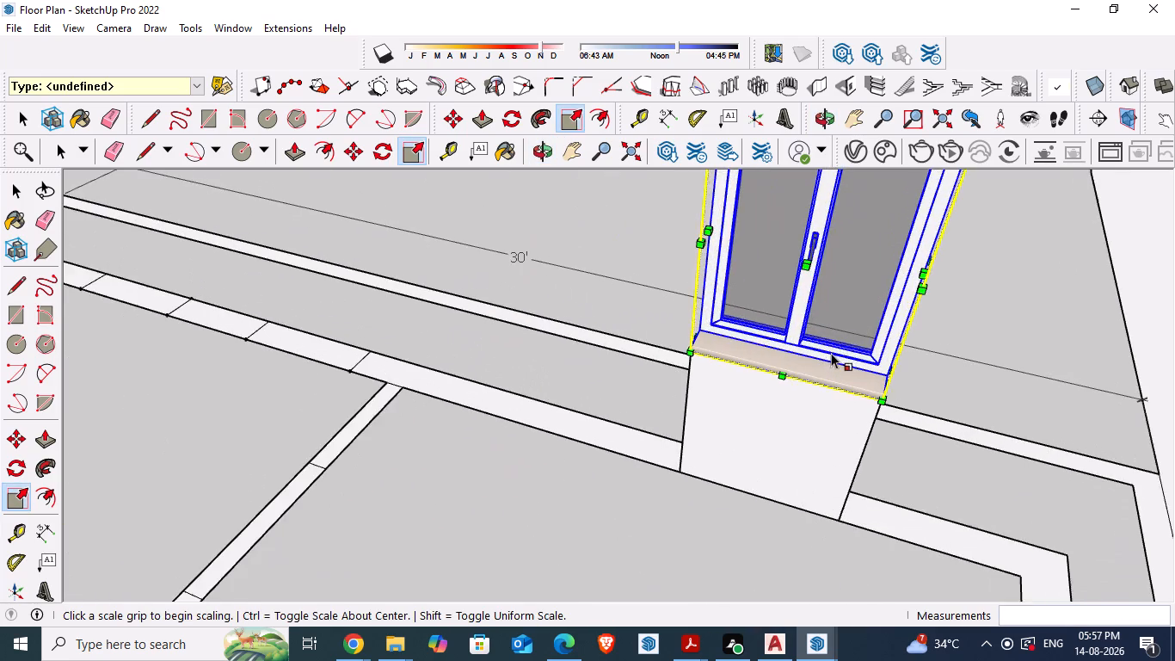
scroll(774, 372, "up", 7)
middle_click_drag(653, 372, 811, 419)
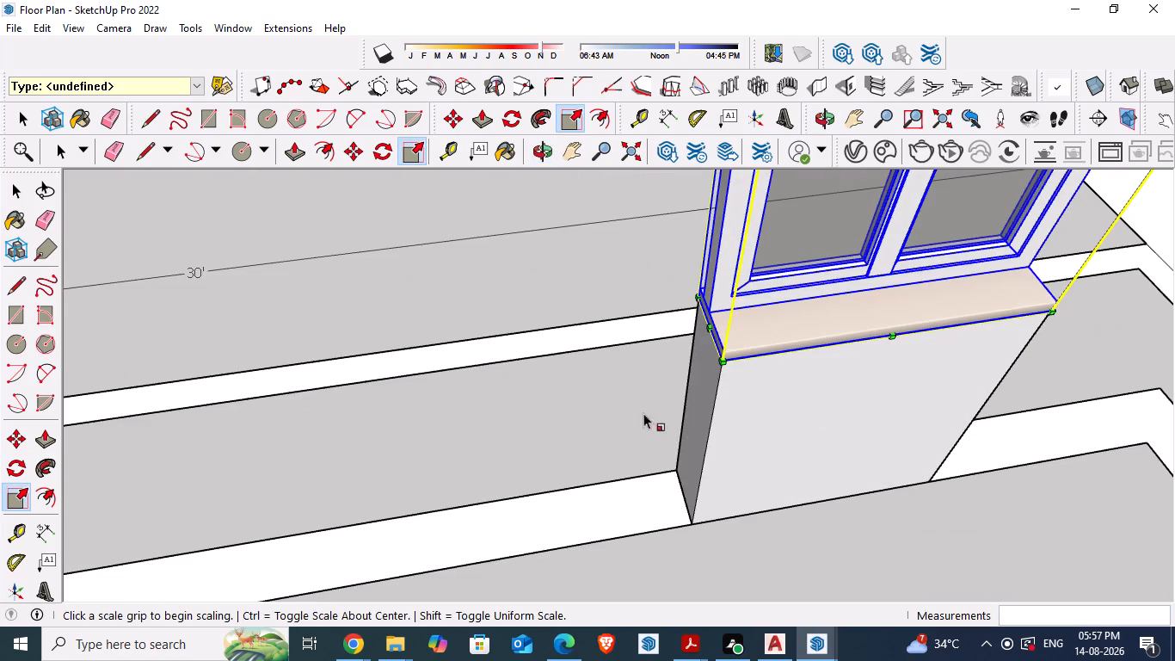
key("space")
left_click(557, 377)
Examine the scaled window on the wall piece from several sides, including its sill, frame and top corner by the vertical line.
scroll(557, 410, "down", 3)
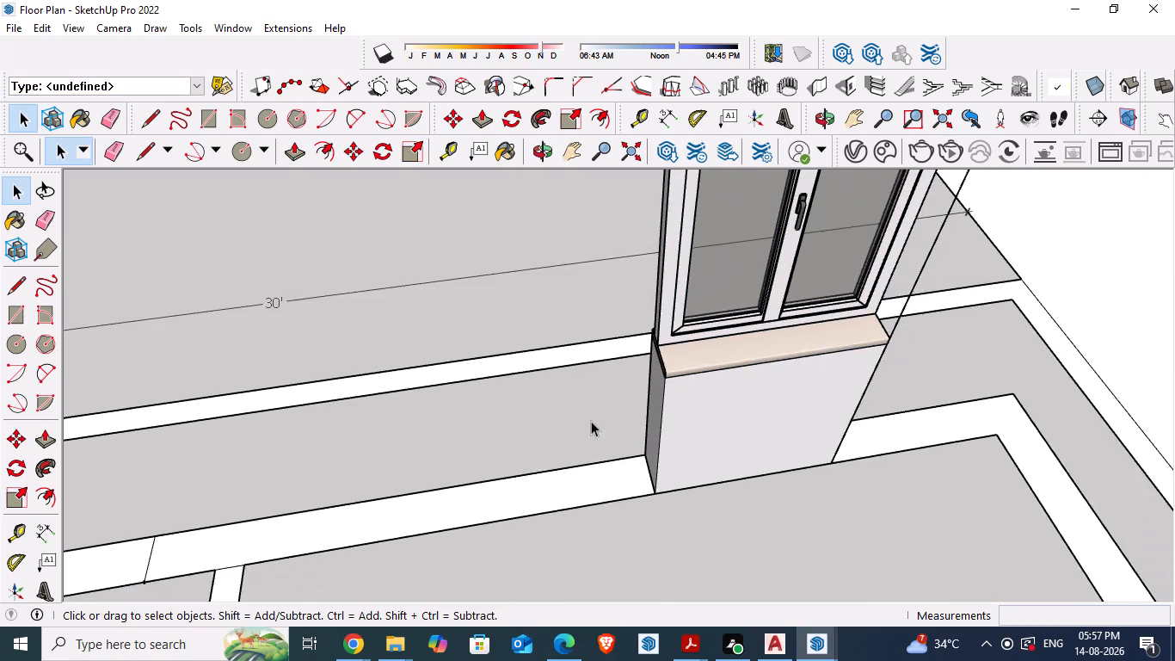
middle_click_drag(591, 421, 502, 344)
scroll(610, 411, "down", 5)
middle_click_drag(749, 426, 632, 441)
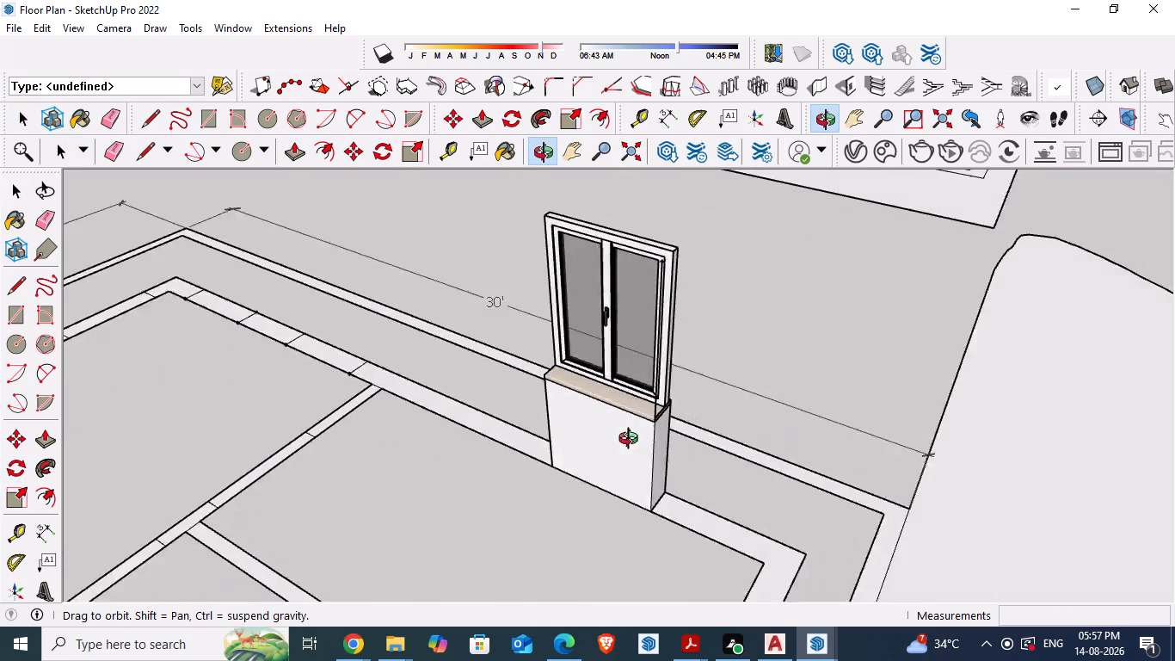
middle_click_drag(632, 441, 532, 441)
middle_click_drag(709, 431, 433, 454)
scroll(441, 253, "up", 3)
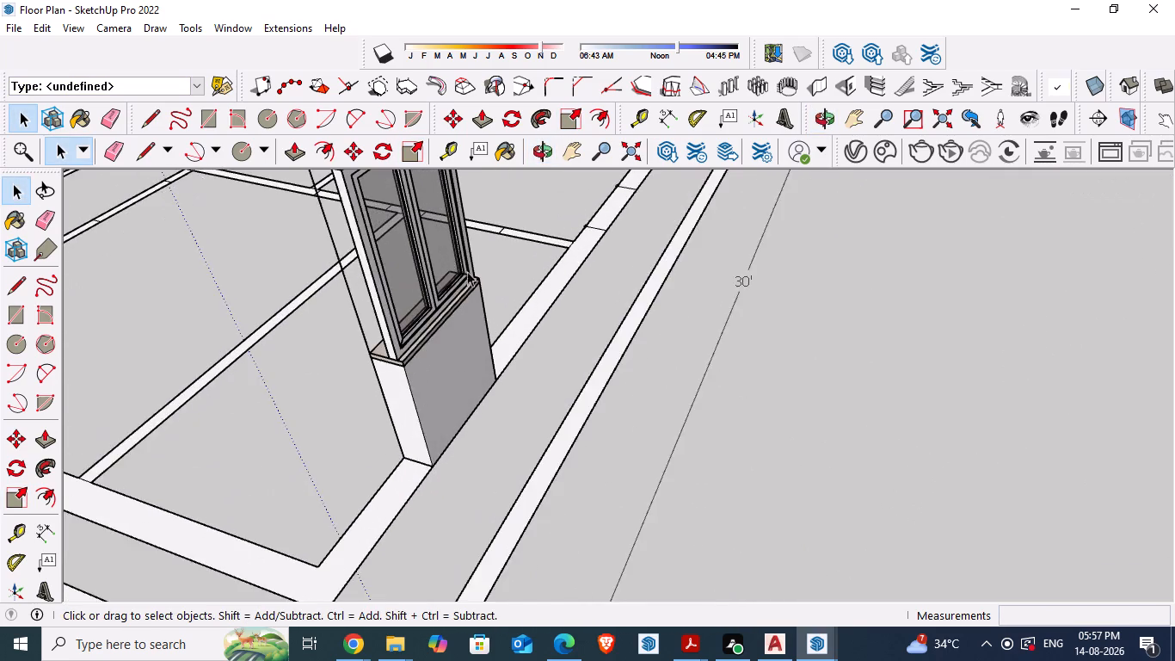
scroll(483, 311, "up", 3)
middle_click_drag(581, 395, 421, 457)
scroll(406, 409, "down", 4)
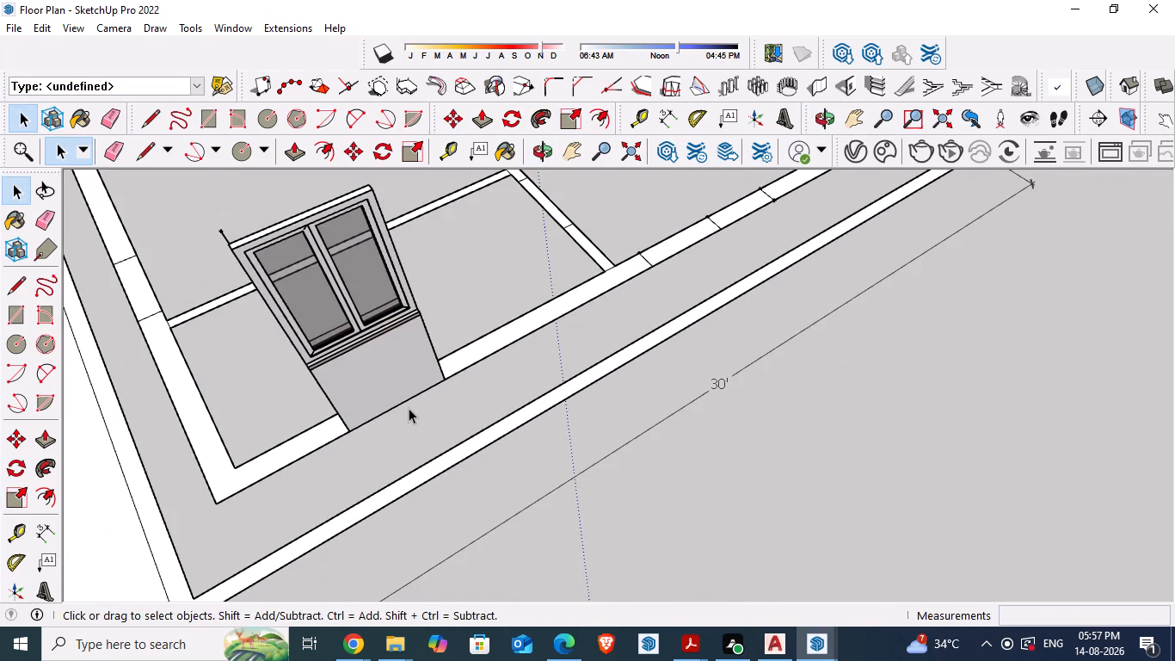
scroll(411, 409, "down", 2)
scroll(307, 238, "up", 4)
middle_click_drag(300, 330, 304, 330)
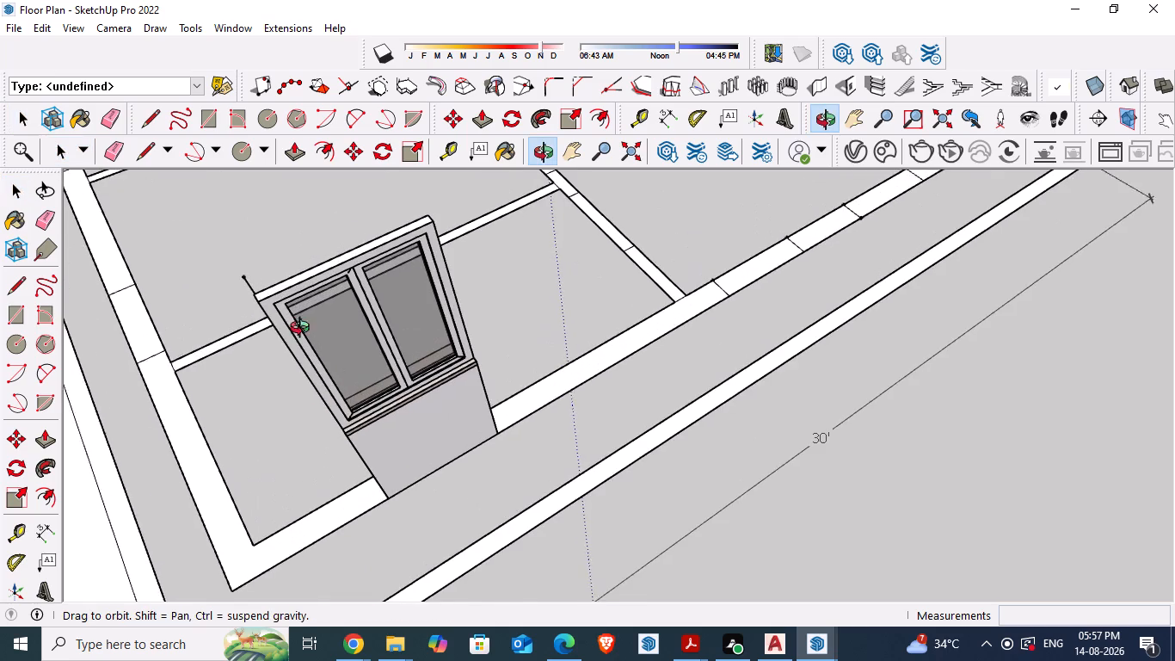
middle_click_drag(304, 330, 517, 236)
middle_click_drag(388, 365, 396, 368)
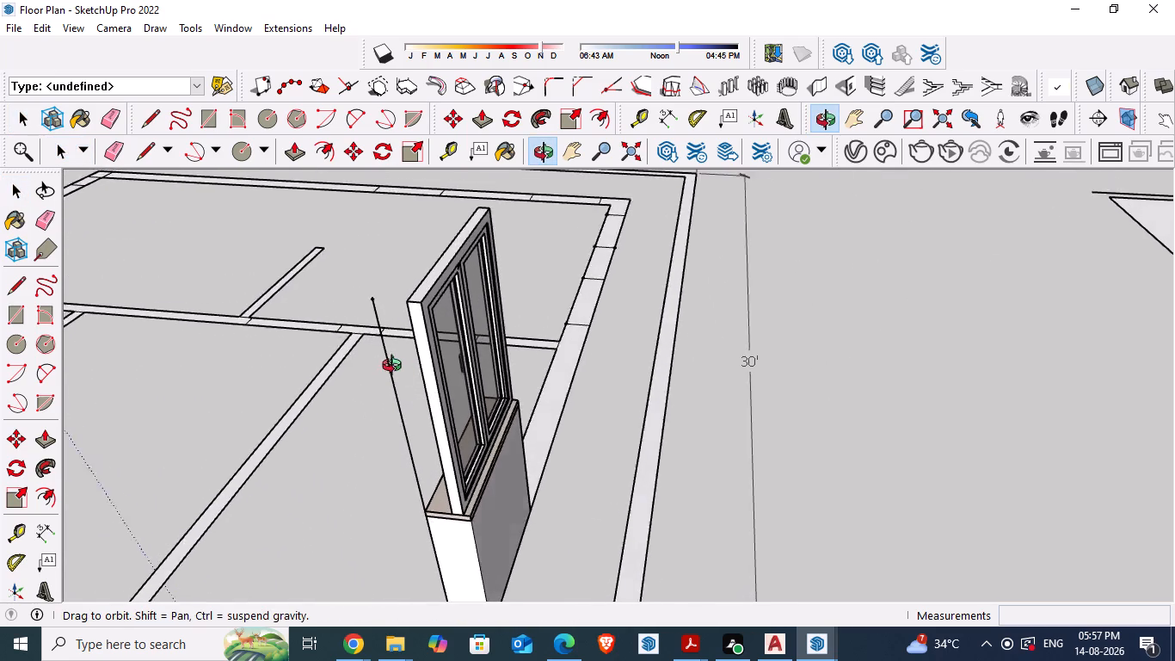
middle_click_drag(396, 368, 720, 334)
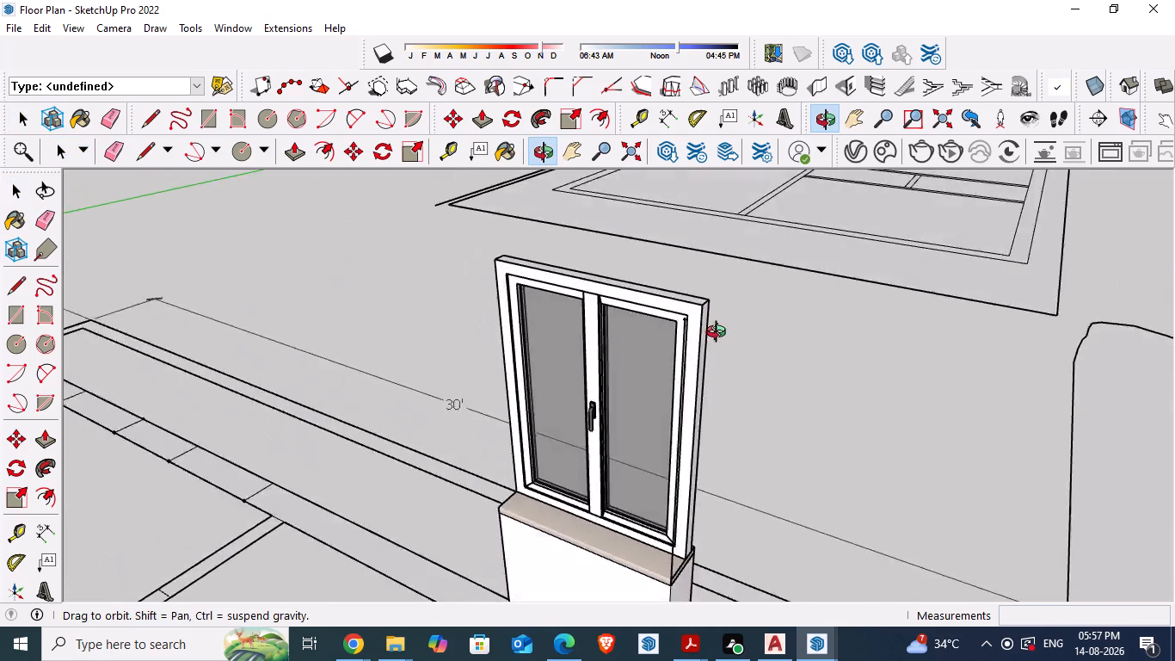
middle_click_drag(720, 334, 792, 318)
scroll(674, 386, "down", 3)
middle_click_drag(647, 437, 670, 439)
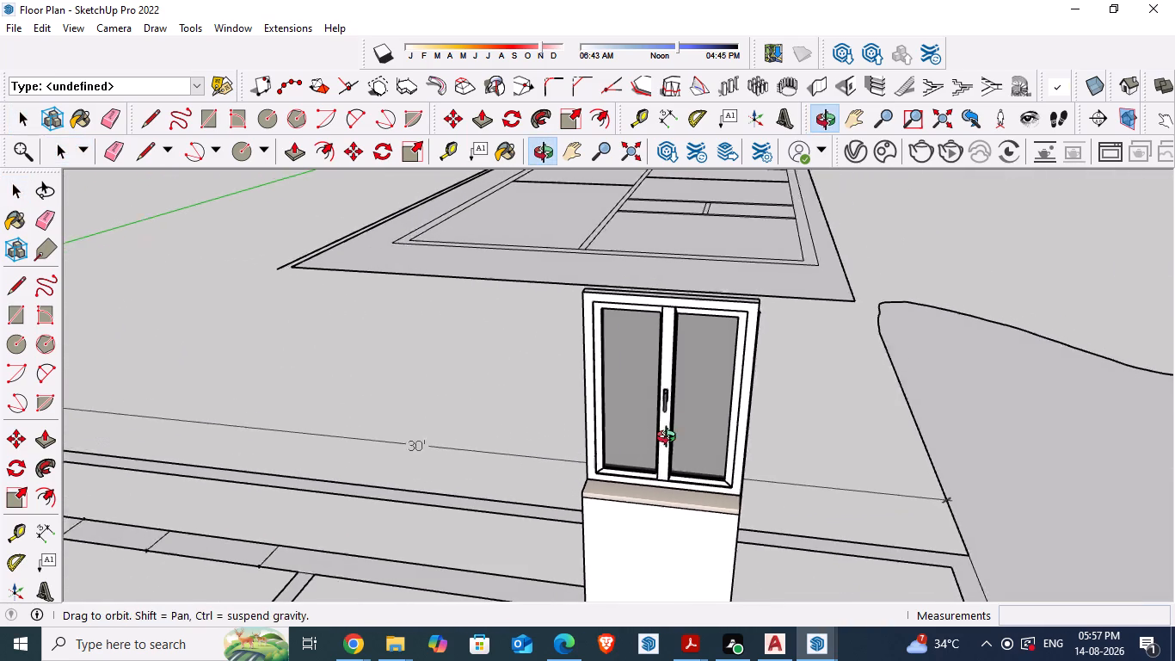
middle_click_drag(670, 439, 680, 439)
middle_click_drag(781, 418, 639, 378)
scroll(671, 276, "up", 2)
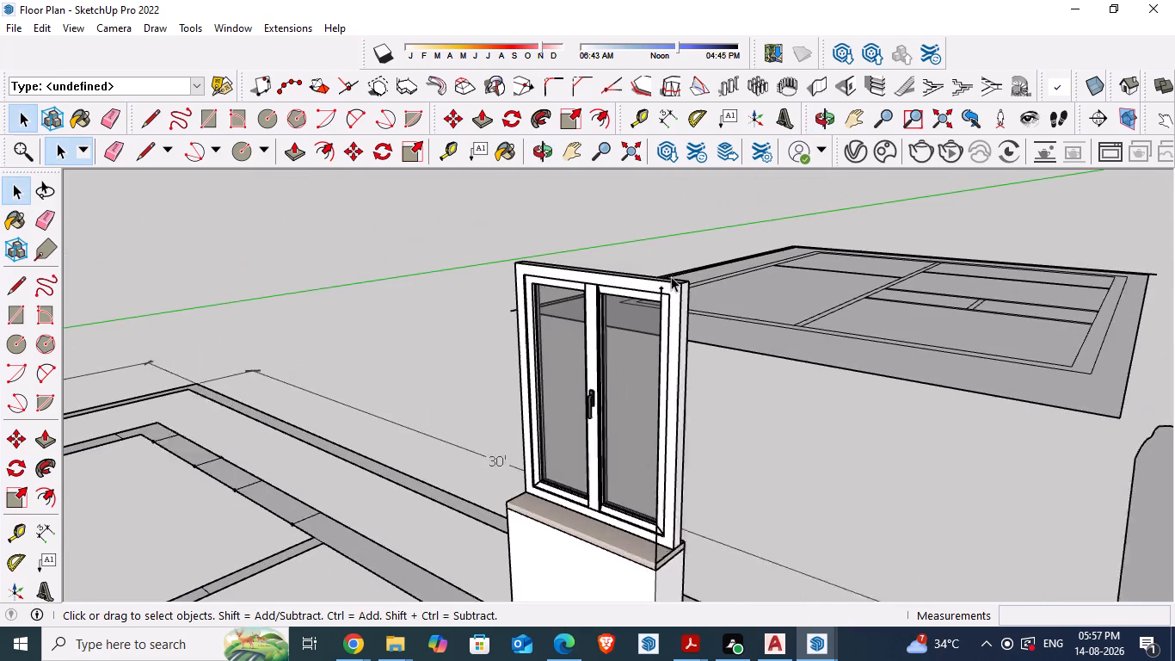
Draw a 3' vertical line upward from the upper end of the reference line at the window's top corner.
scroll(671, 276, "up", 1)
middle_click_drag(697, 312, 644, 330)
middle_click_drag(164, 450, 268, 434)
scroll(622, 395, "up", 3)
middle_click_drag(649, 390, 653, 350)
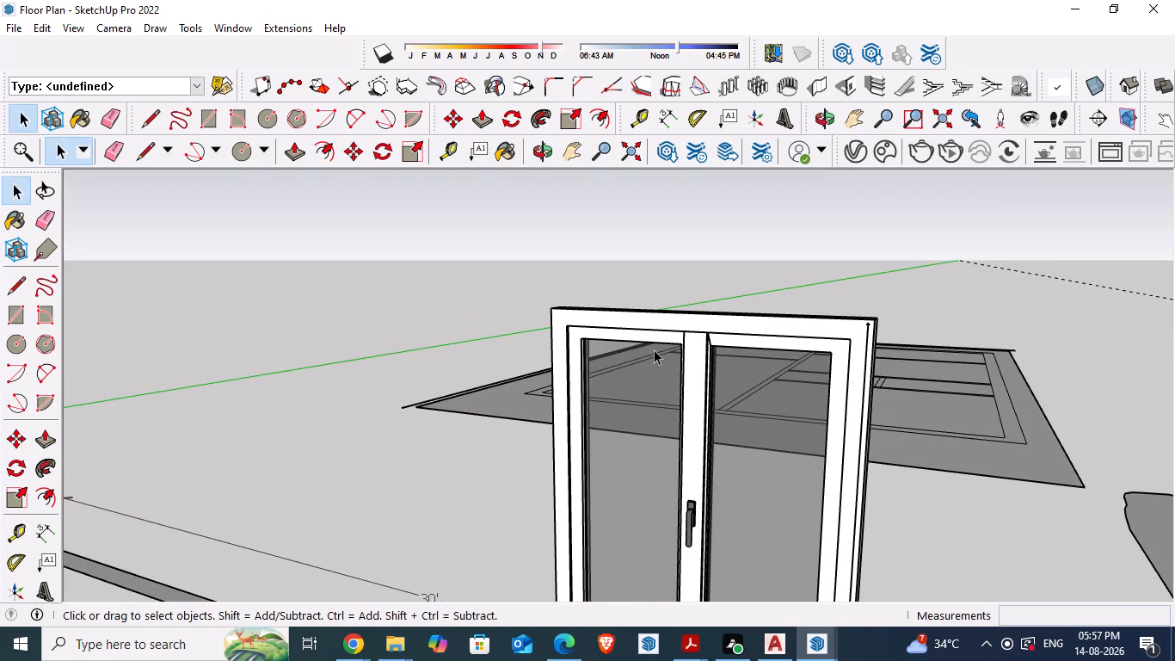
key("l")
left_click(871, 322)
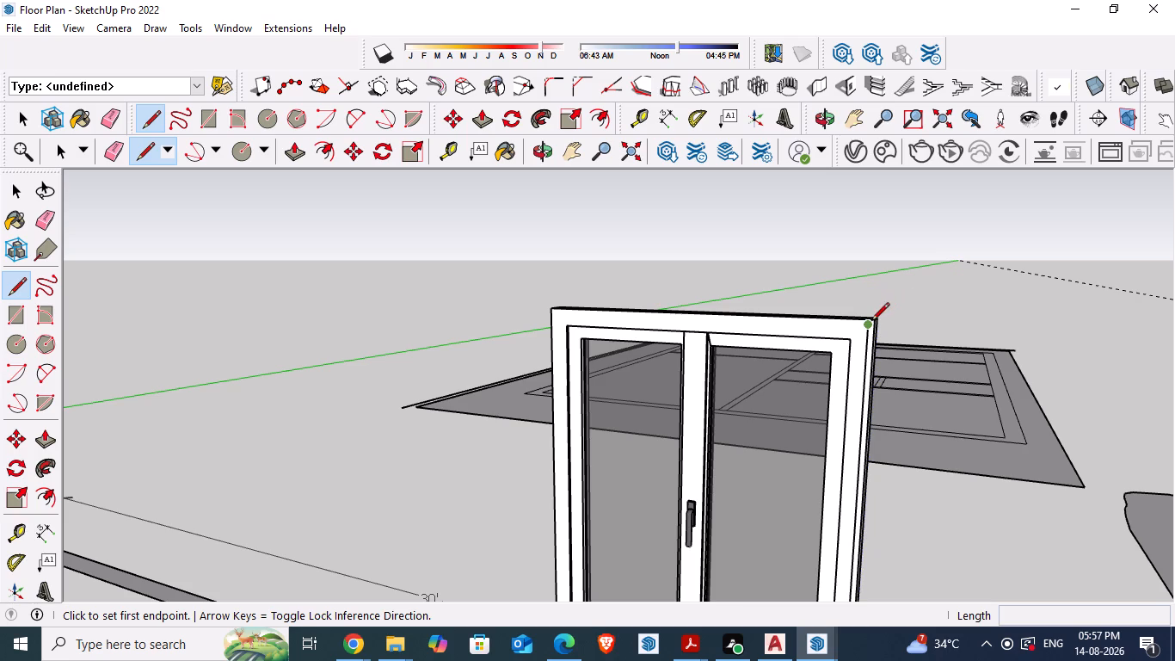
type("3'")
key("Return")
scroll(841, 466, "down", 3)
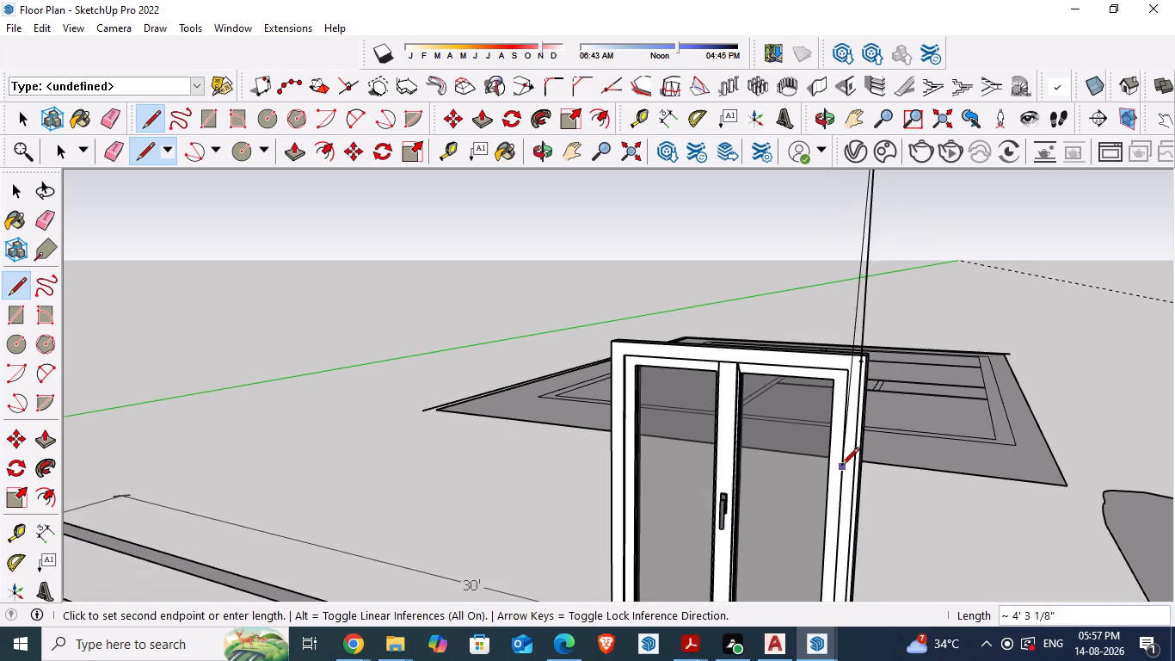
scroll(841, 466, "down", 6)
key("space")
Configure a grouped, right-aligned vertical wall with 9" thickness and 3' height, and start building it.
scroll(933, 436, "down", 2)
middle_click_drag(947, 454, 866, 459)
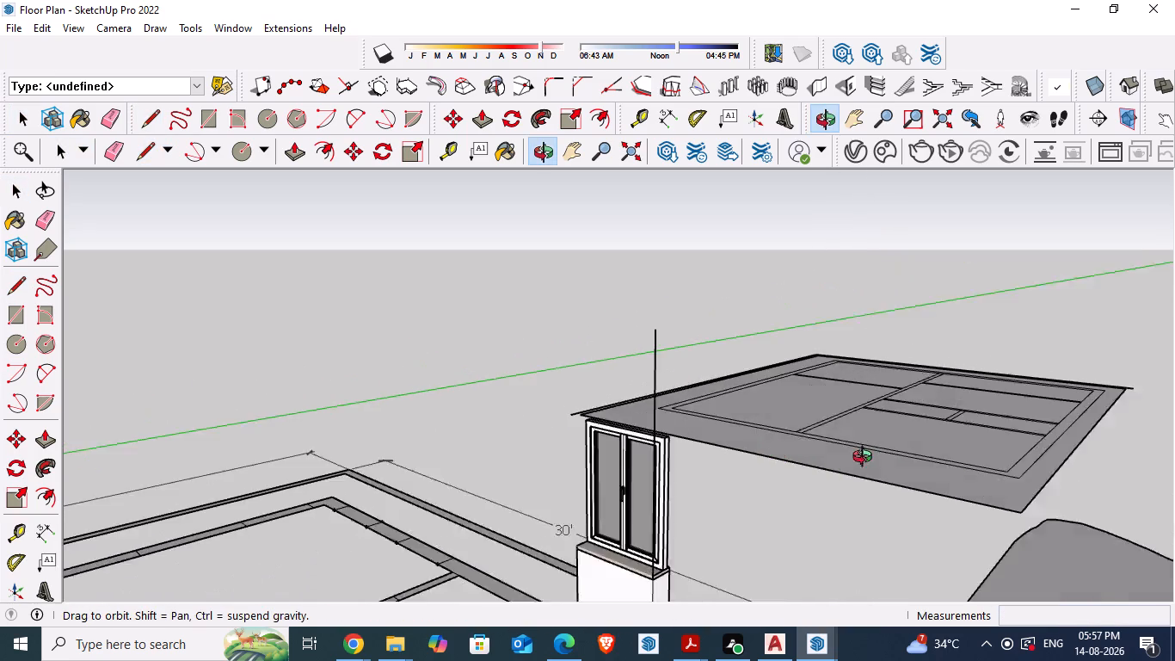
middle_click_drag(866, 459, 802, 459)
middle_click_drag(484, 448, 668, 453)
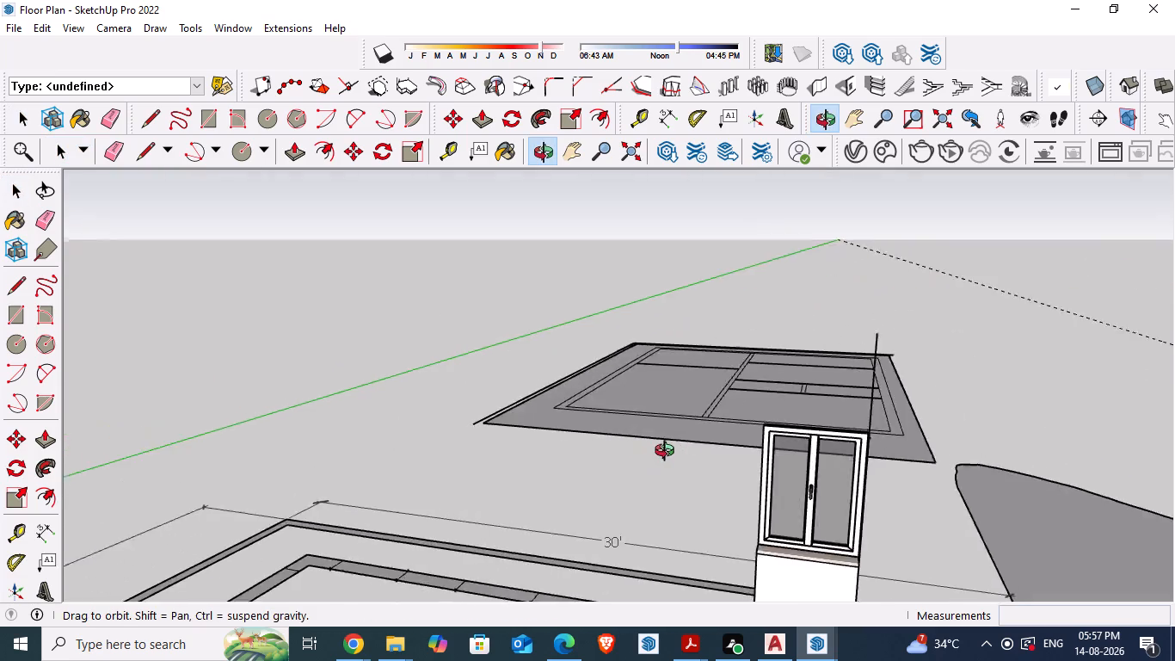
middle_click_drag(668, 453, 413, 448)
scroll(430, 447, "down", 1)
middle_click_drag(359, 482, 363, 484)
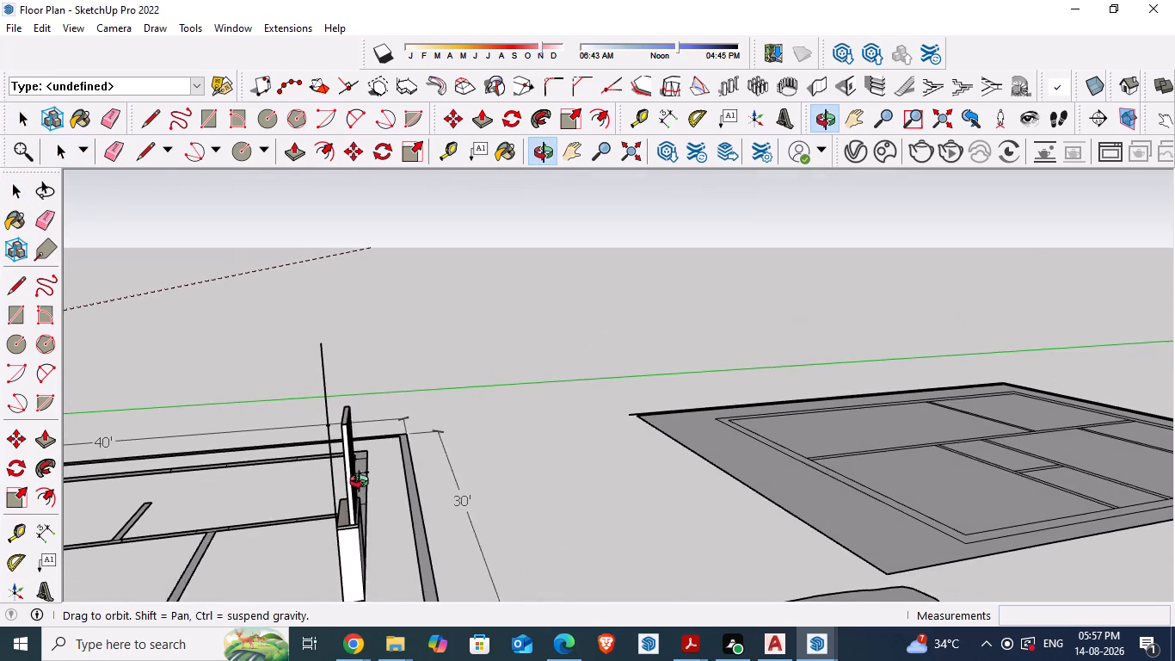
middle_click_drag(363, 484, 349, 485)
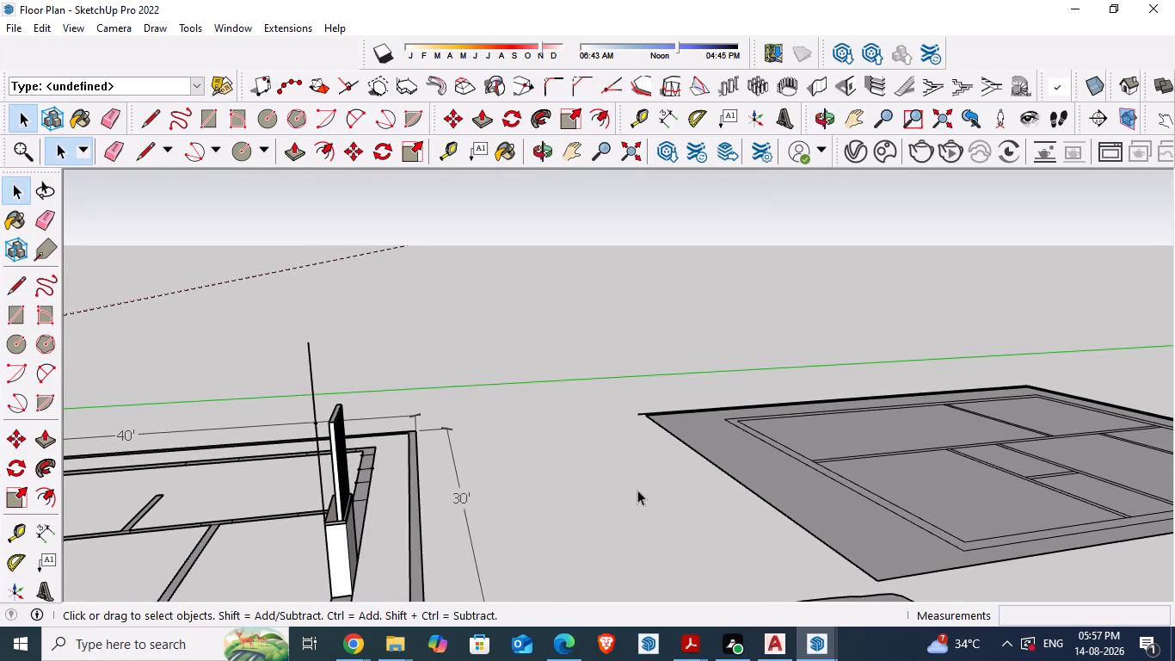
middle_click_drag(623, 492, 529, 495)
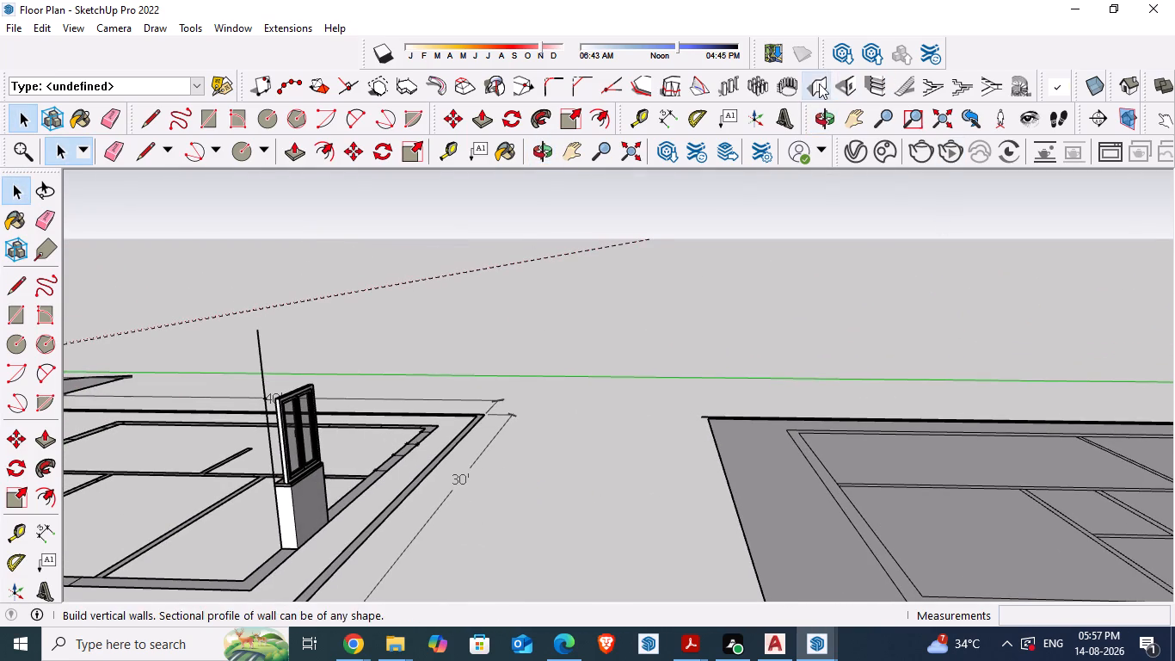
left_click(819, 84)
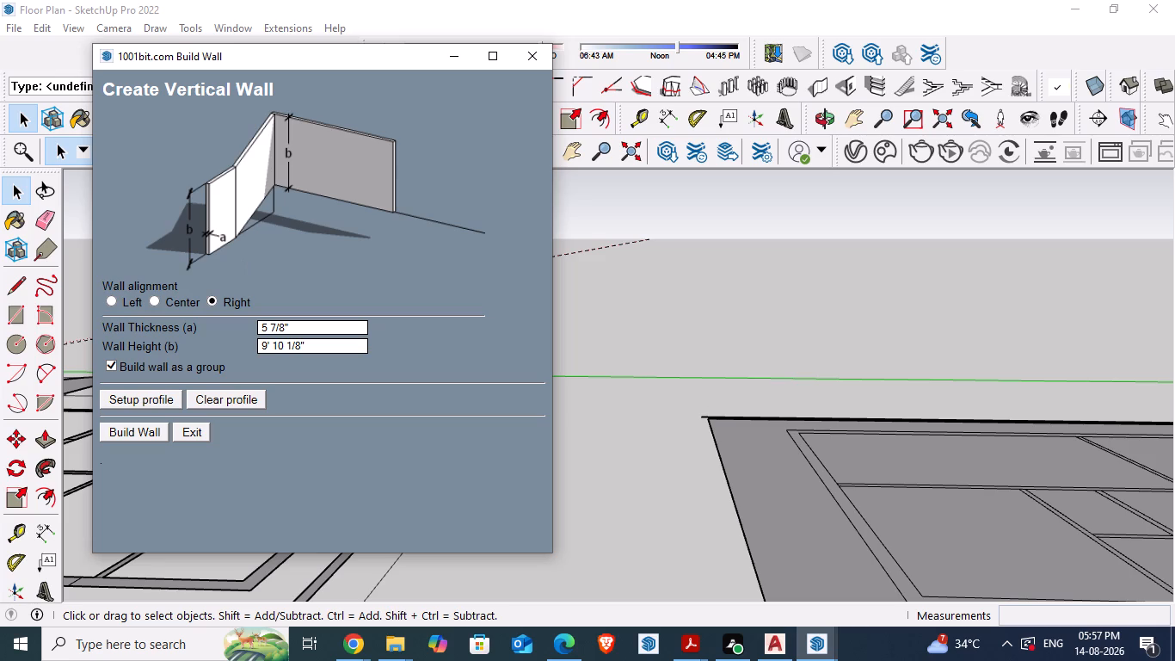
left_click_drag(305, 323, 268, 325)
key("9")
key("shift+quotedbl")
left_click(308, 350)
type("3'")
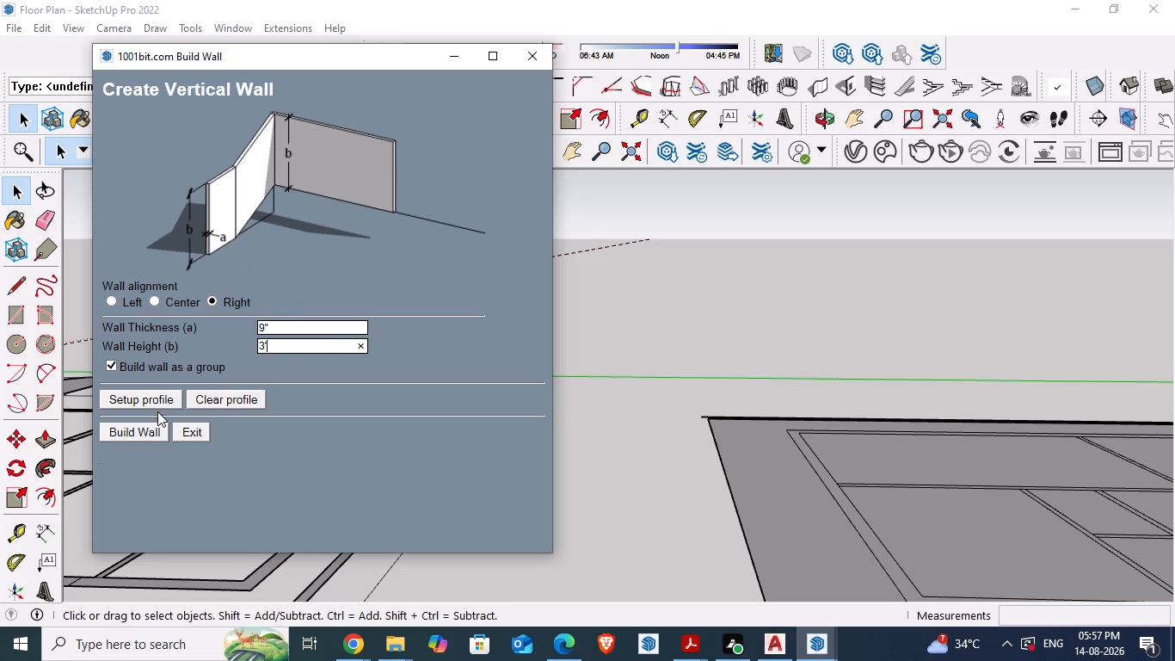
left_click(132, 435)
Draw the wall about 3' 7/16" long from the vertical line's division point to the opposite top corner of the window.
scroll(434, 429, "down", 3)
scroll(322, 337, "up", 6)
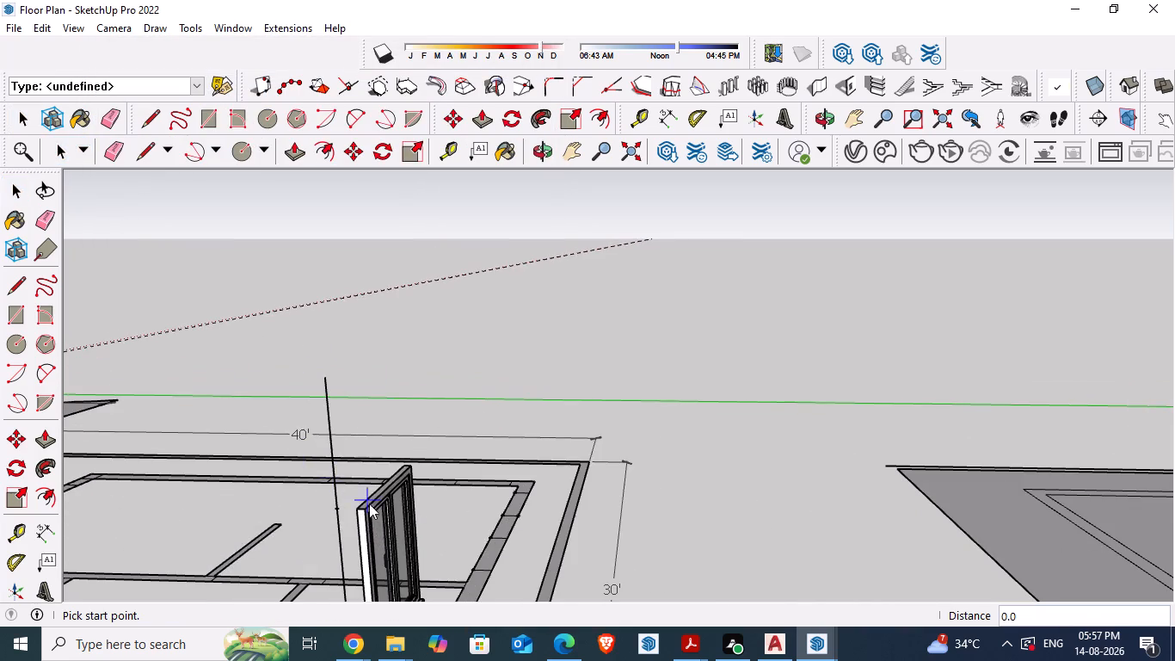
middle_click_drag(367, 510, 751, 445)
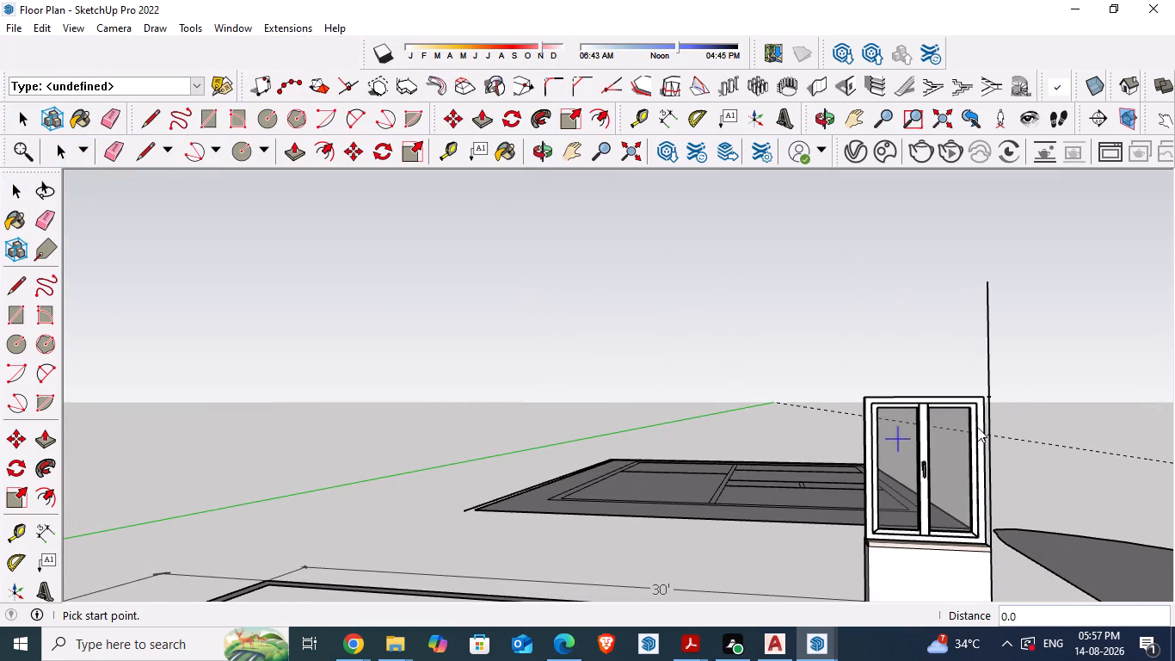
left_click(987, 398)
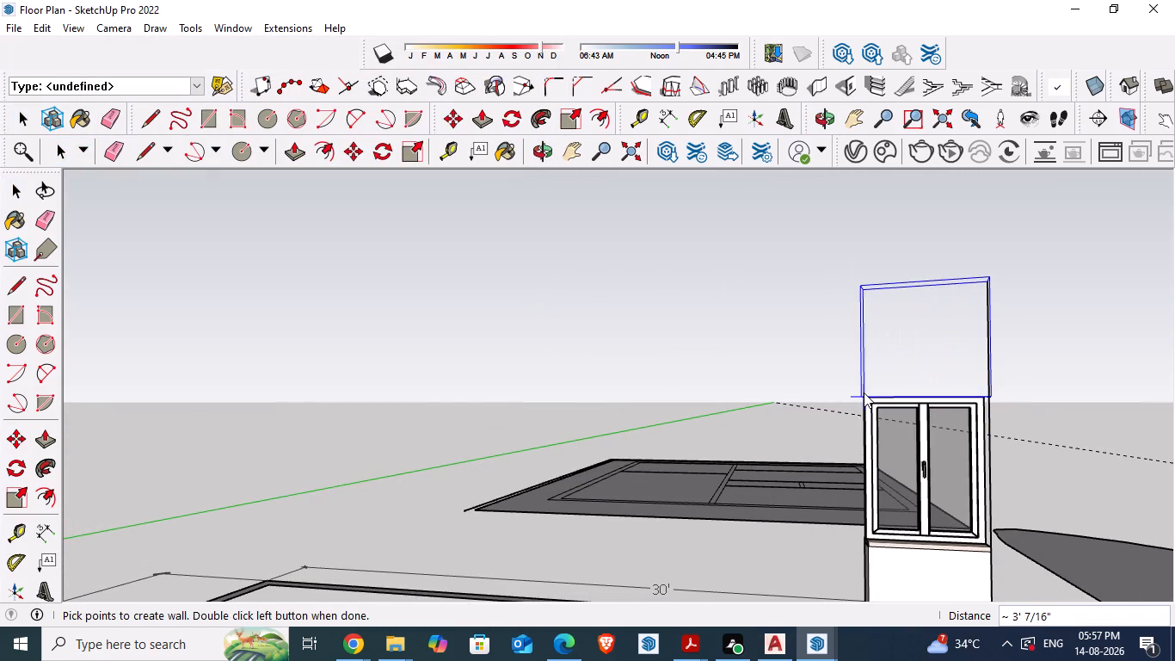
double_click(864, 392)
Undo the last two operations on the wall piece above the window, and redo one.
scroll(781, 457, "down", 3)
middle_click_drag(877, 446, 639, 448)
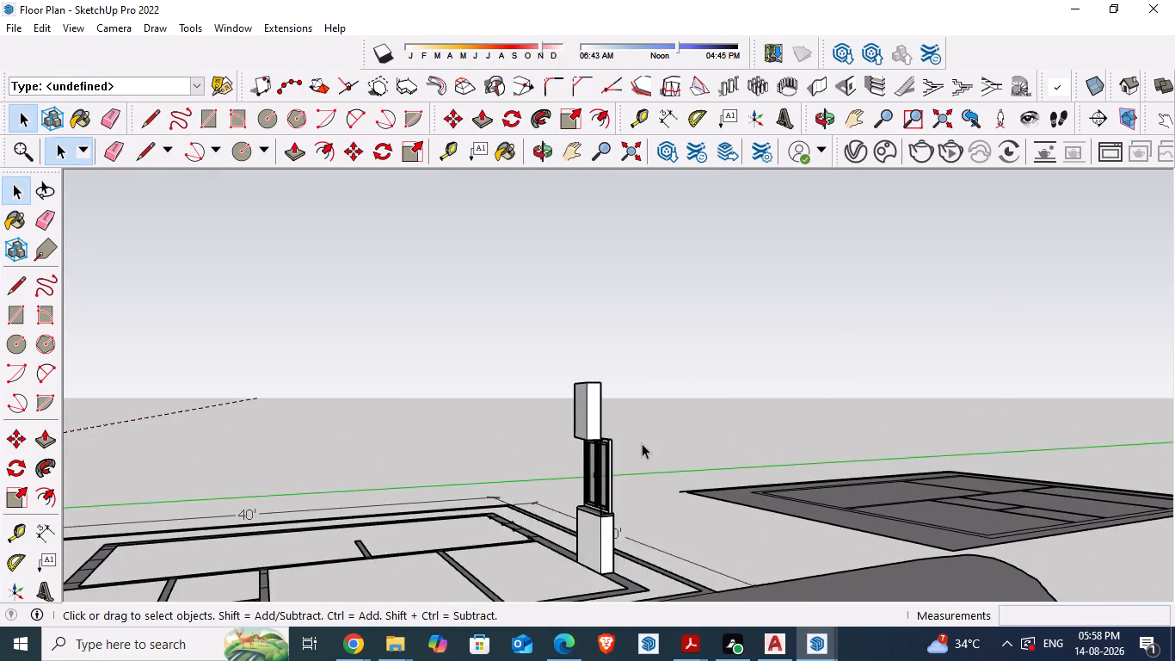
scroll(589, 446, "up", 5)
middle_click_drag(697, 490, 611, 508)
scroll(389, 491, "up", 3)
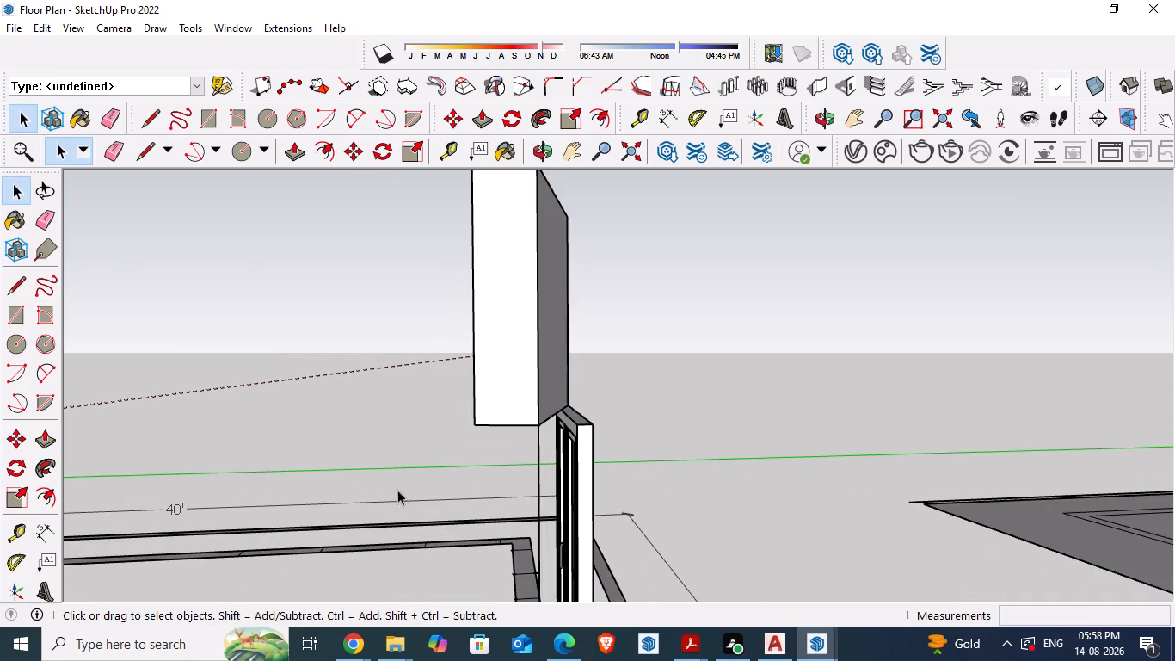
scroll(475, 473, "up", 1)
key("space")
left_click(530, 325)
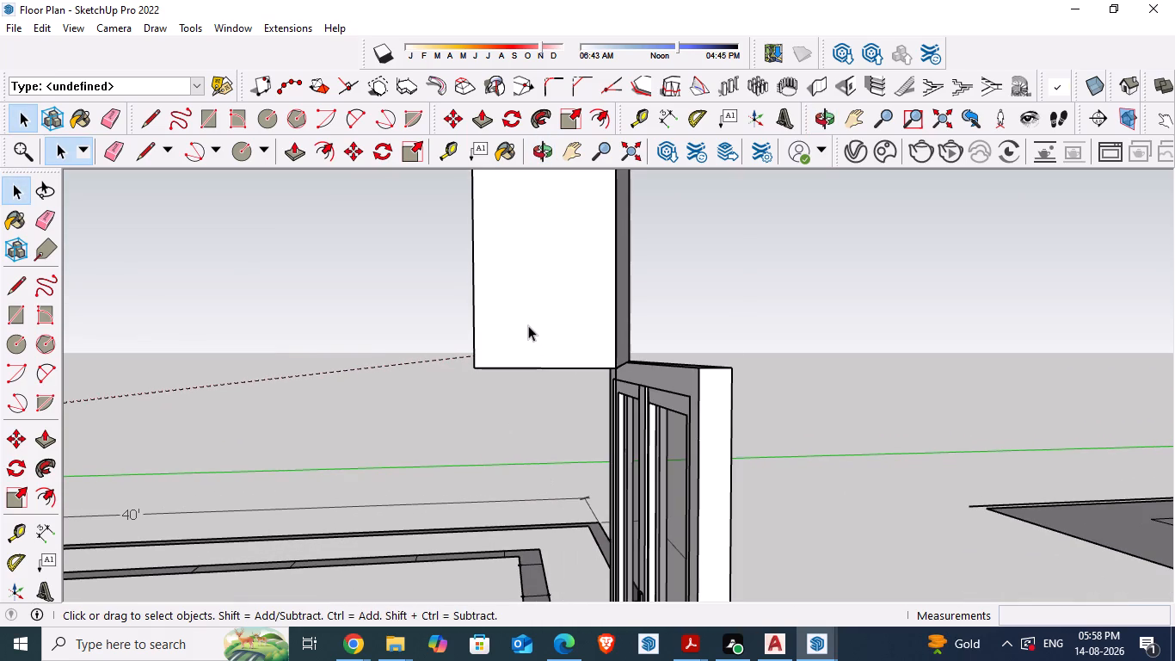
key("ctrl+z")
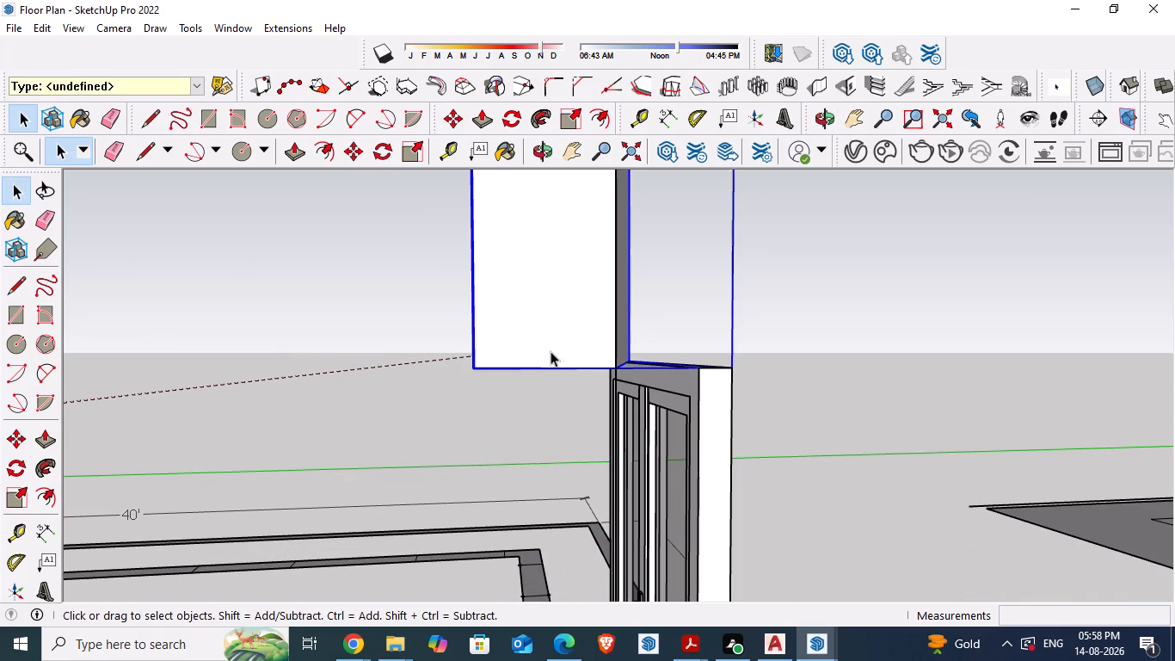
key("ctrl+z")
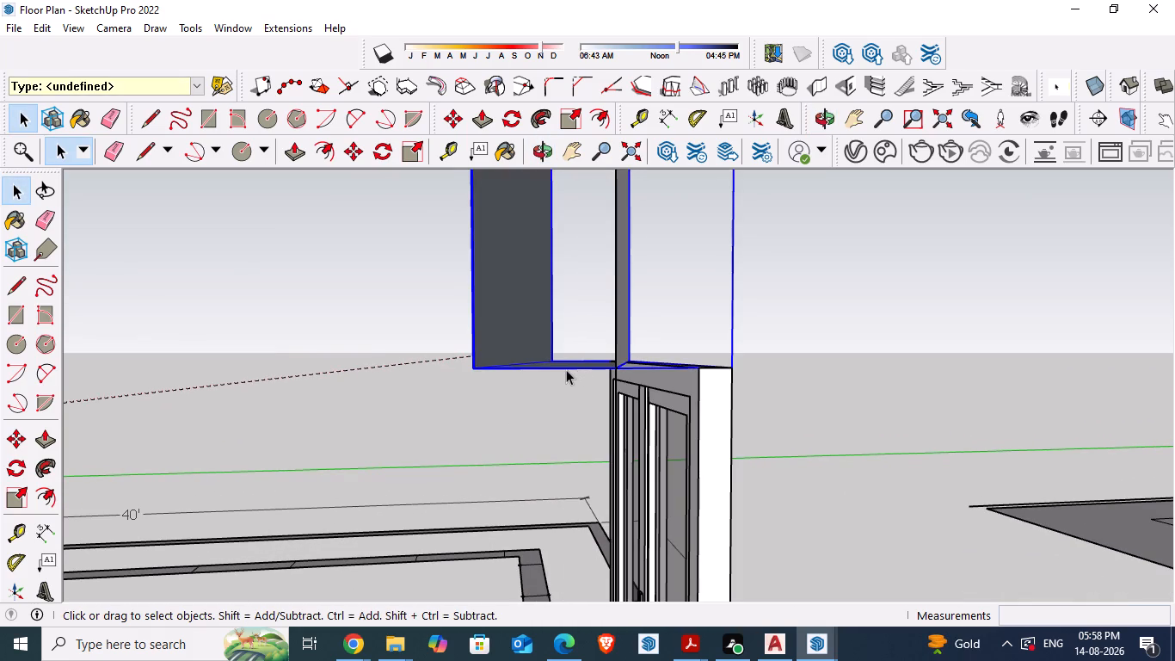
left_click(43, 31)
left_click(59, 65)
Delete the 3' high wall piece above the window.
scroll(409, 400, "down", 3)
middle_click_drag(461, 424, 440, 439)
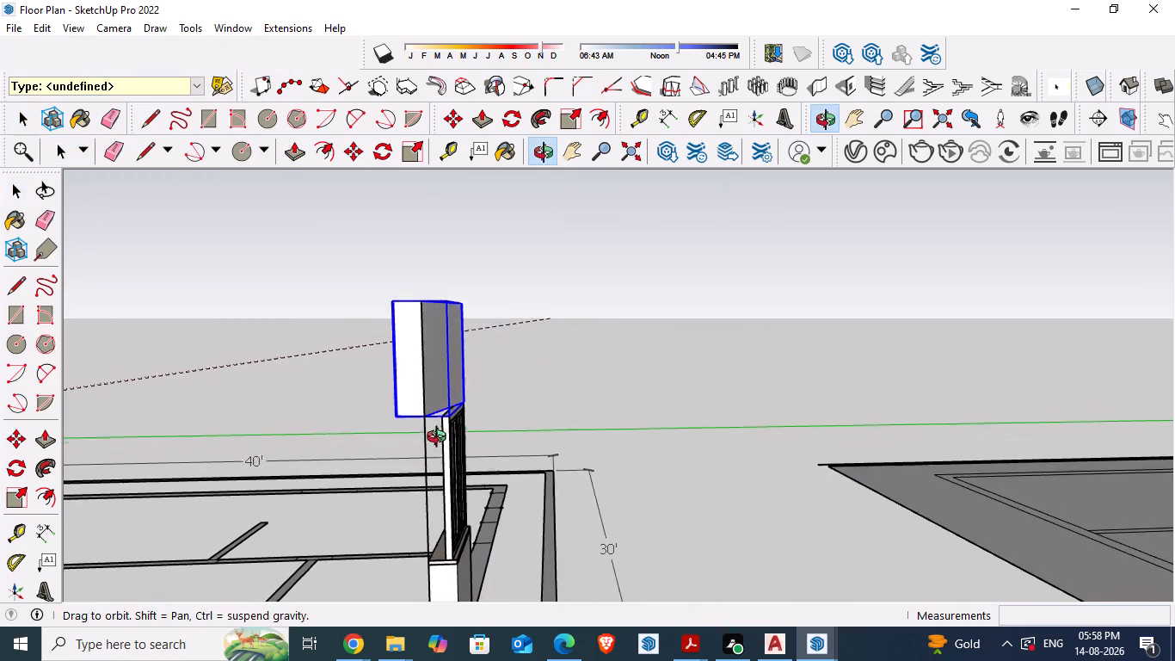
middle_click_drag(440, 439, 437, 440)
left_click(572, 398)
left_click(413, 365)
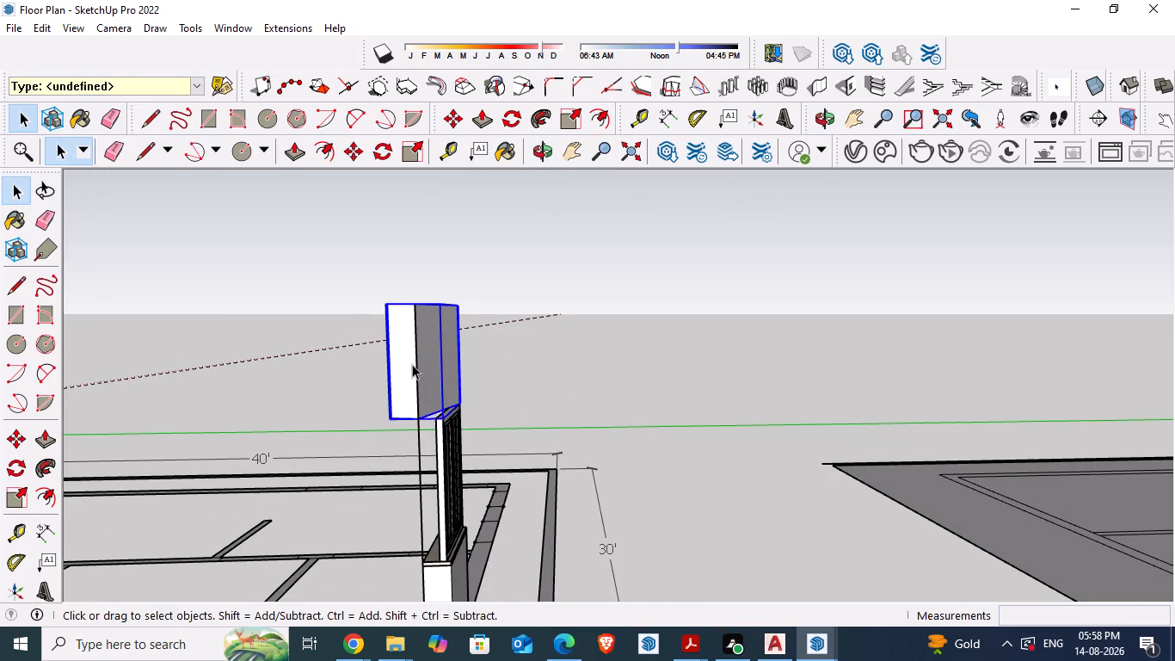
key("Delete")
Draw a line about 7 5/8" long from the vertical line's division point to the window frame's top corner.
middle_click_drag(544, 437, 379, 482)
scroll(266, 428, "up", 4)
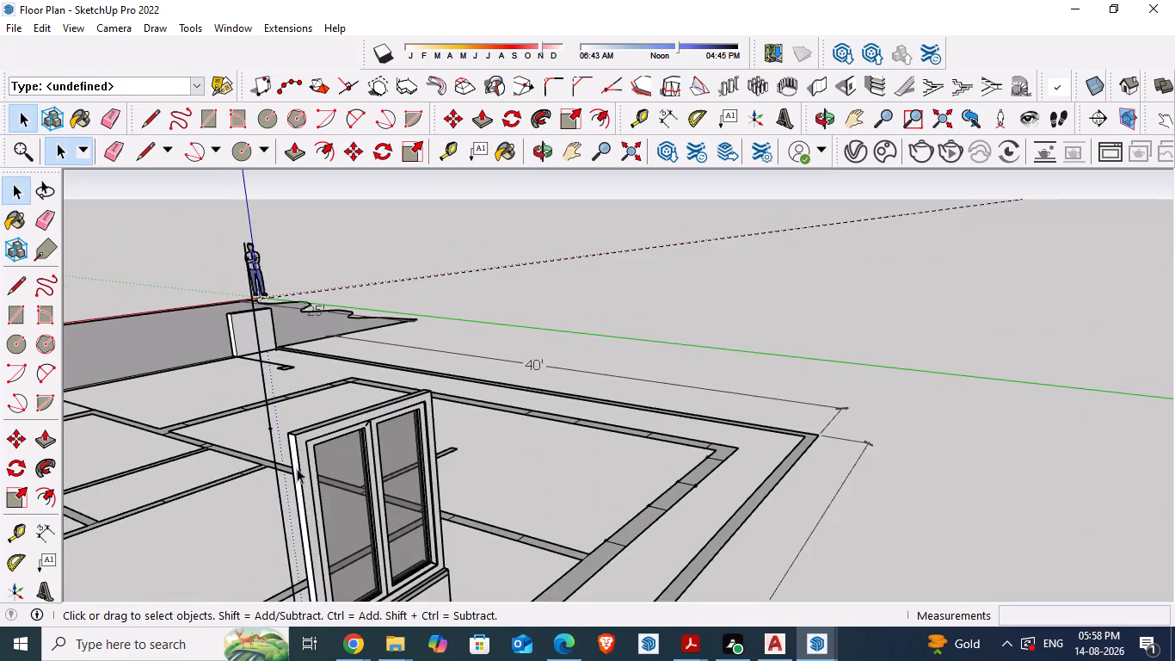
middle_click_drag(291, 503, 359, 510)
scroll(428, 469, "down", 2)
scroll(601, 494, "up", 1)
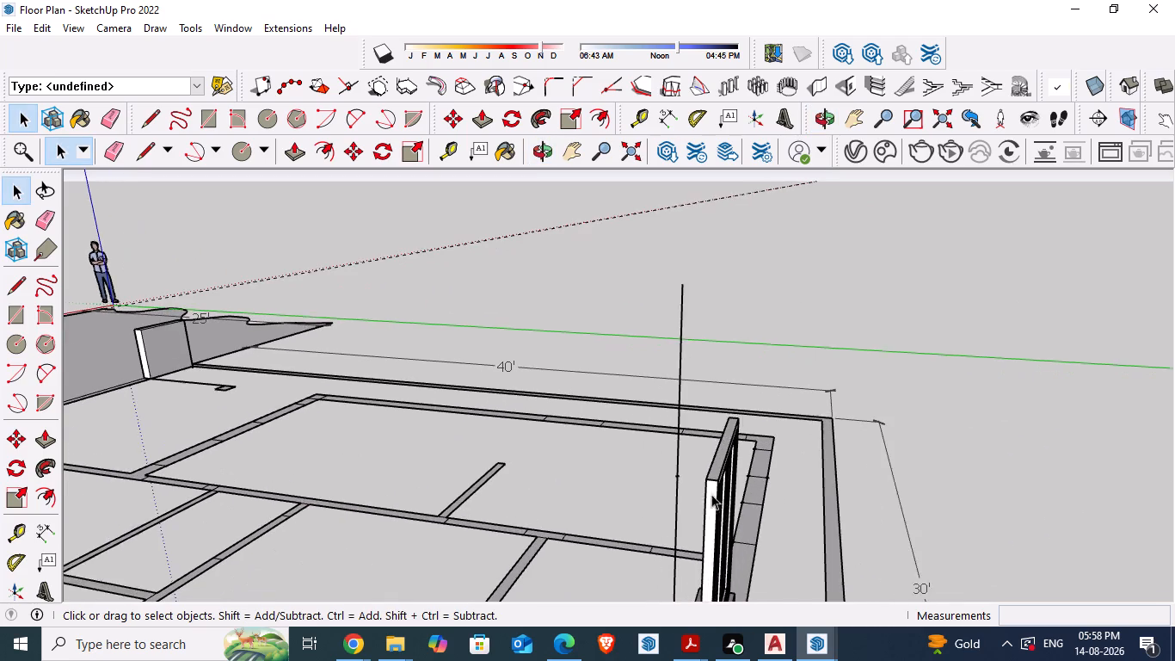
scroll(711, 494, "up", 2)
key("l")
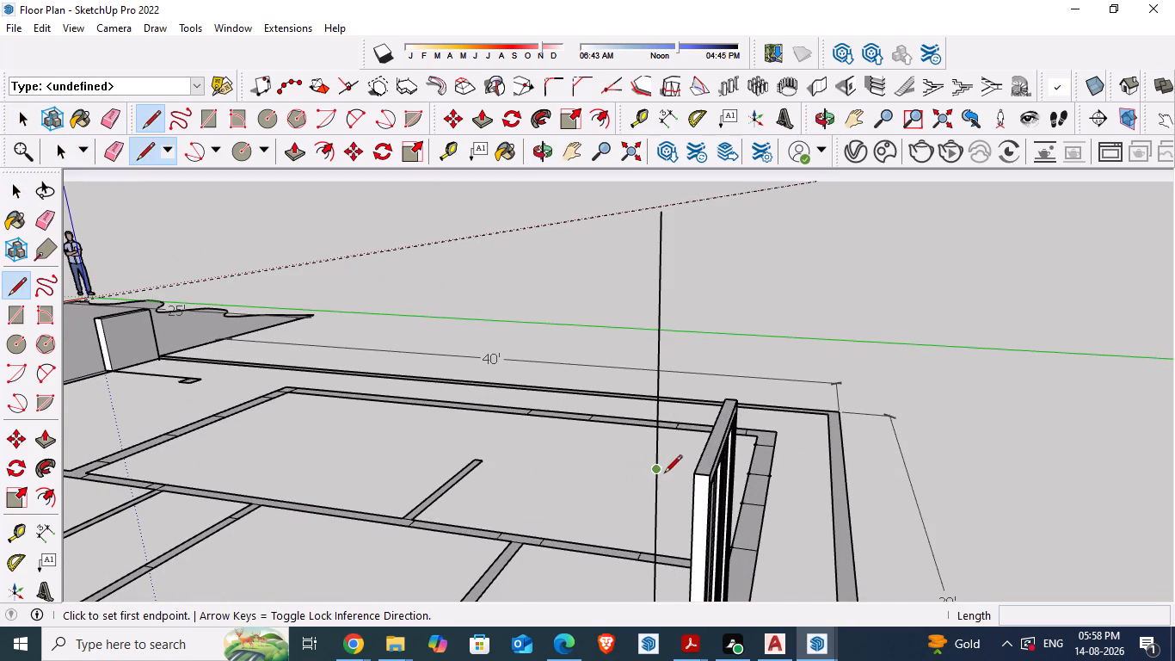
double_click(666, 472)
left_click(710, 474)
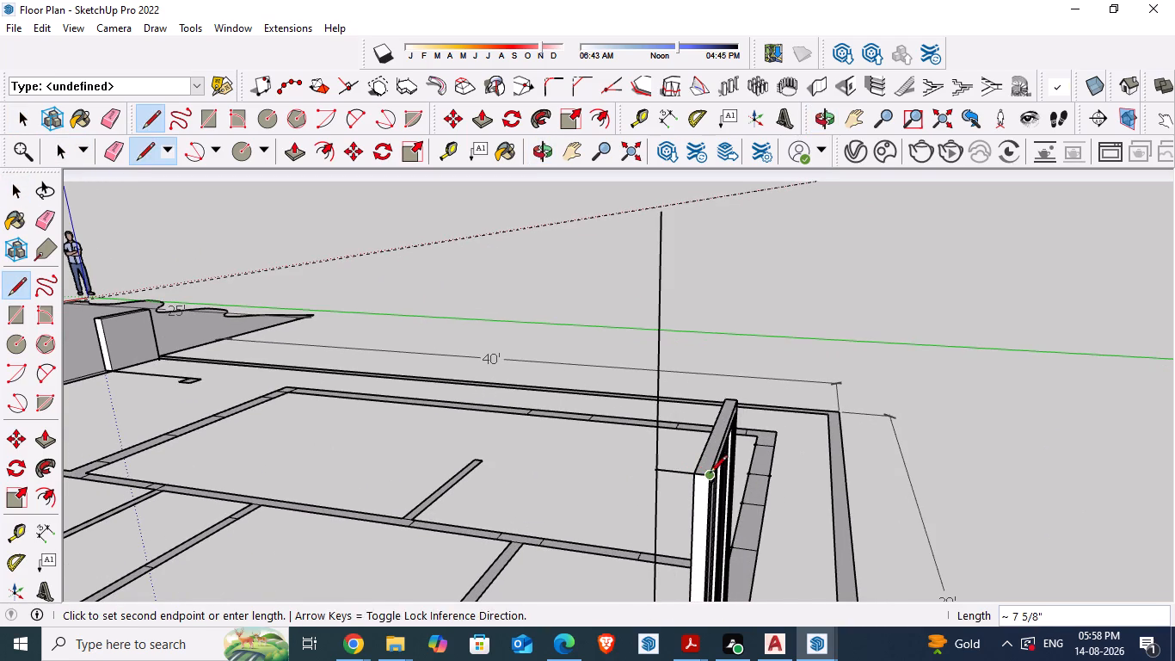
scroll(730, 435, "down", 3)
middle_click_drag(833, 445, 649, 445)
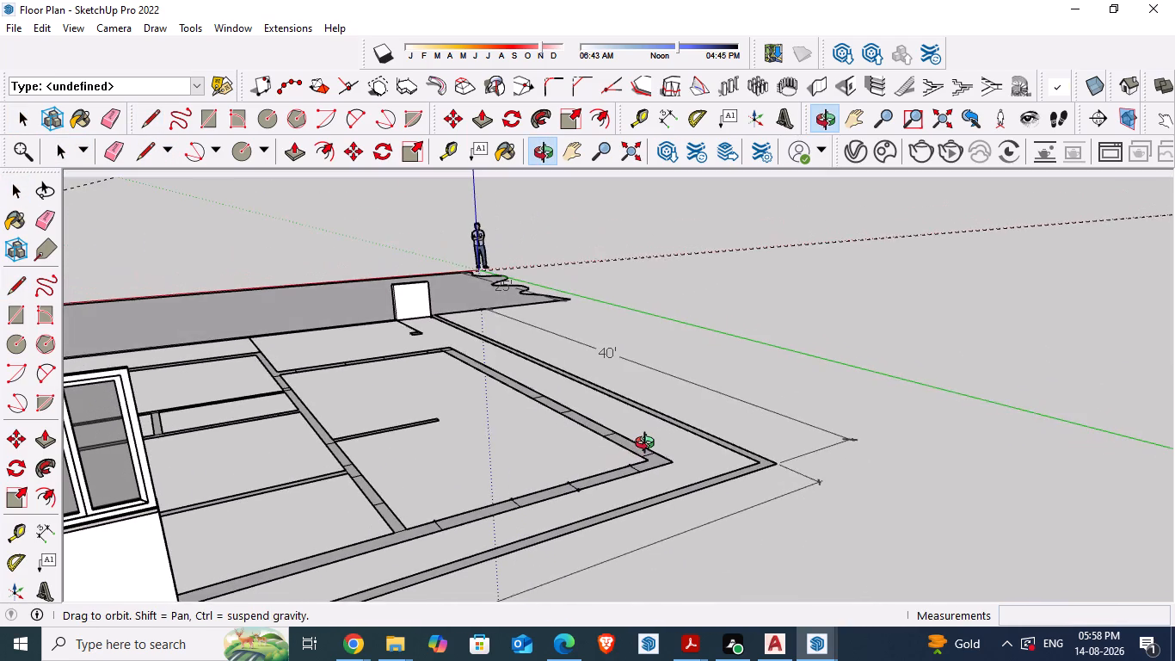
middle_click_drag(649, 445, 676, 439)
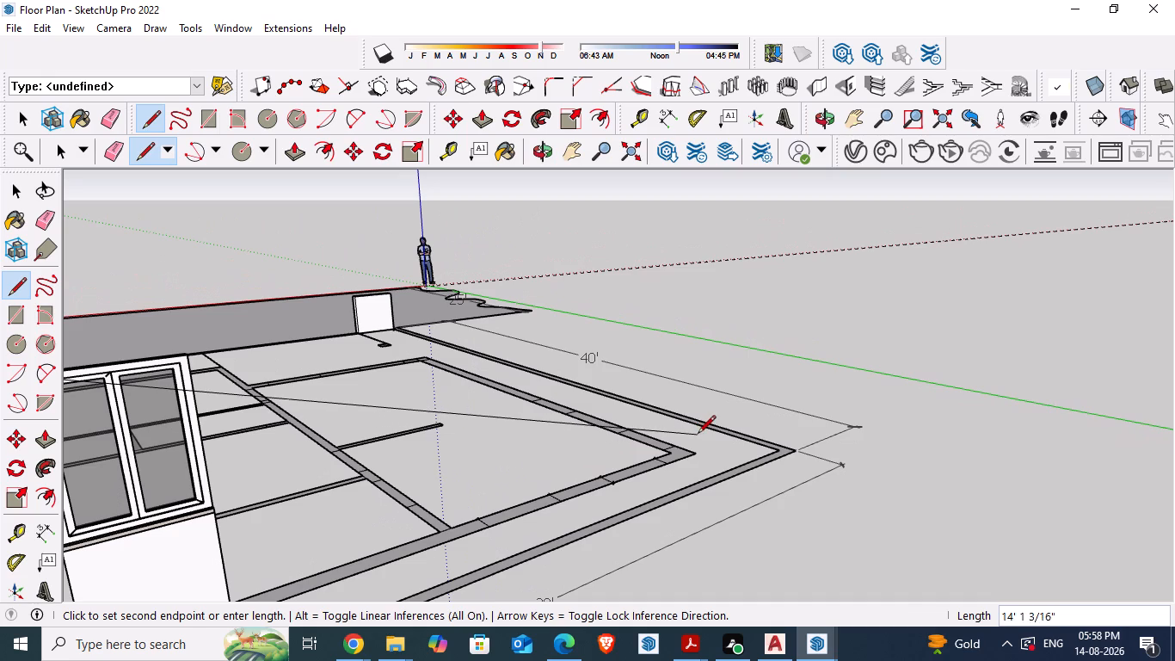
key("space")
Delete the vertical line segment rising above the window frame's top corner.
scroll(563, 448, "down", 4)
scroll(319, 499, "up", 7)
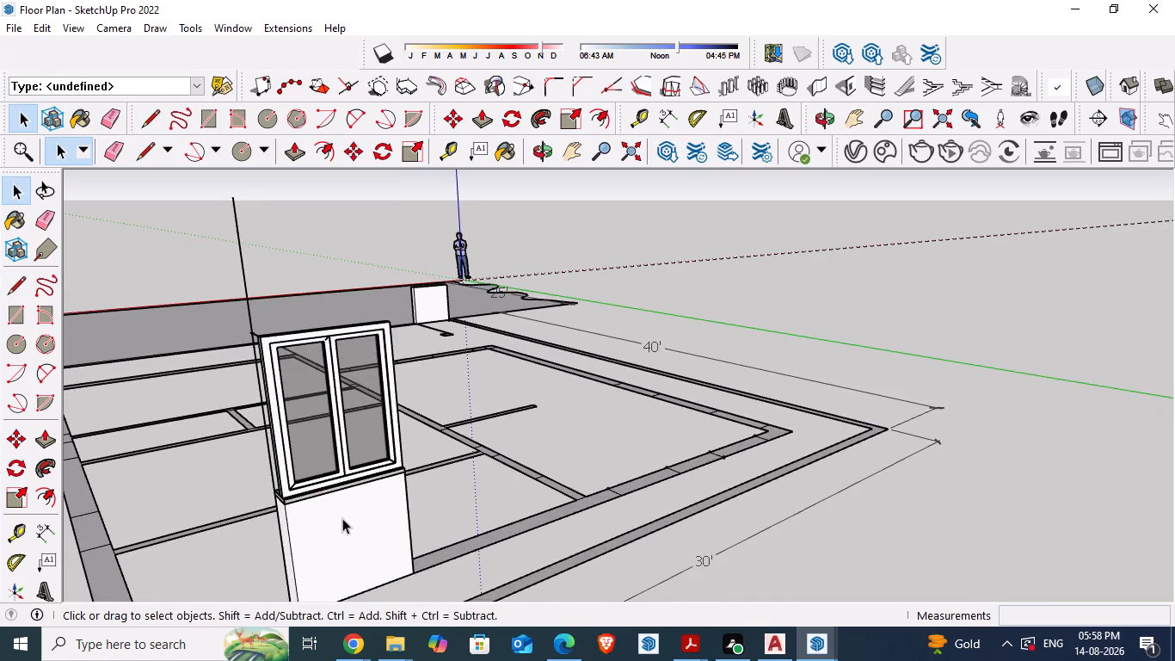
left_click(341, 522)
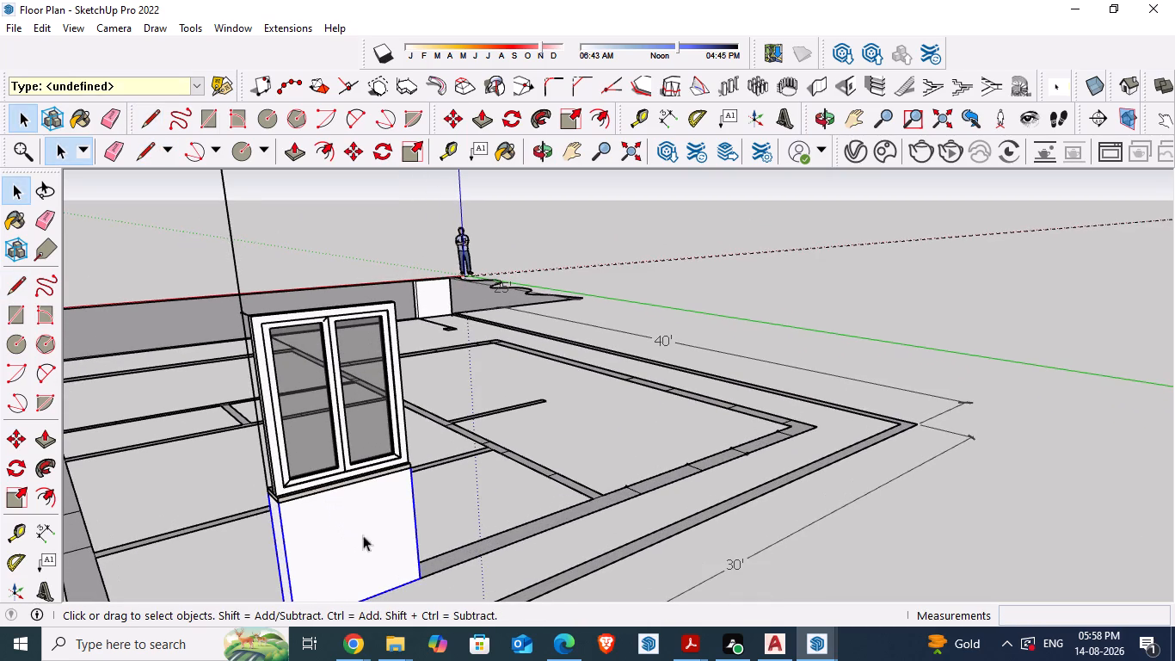
left_click(841, 574)
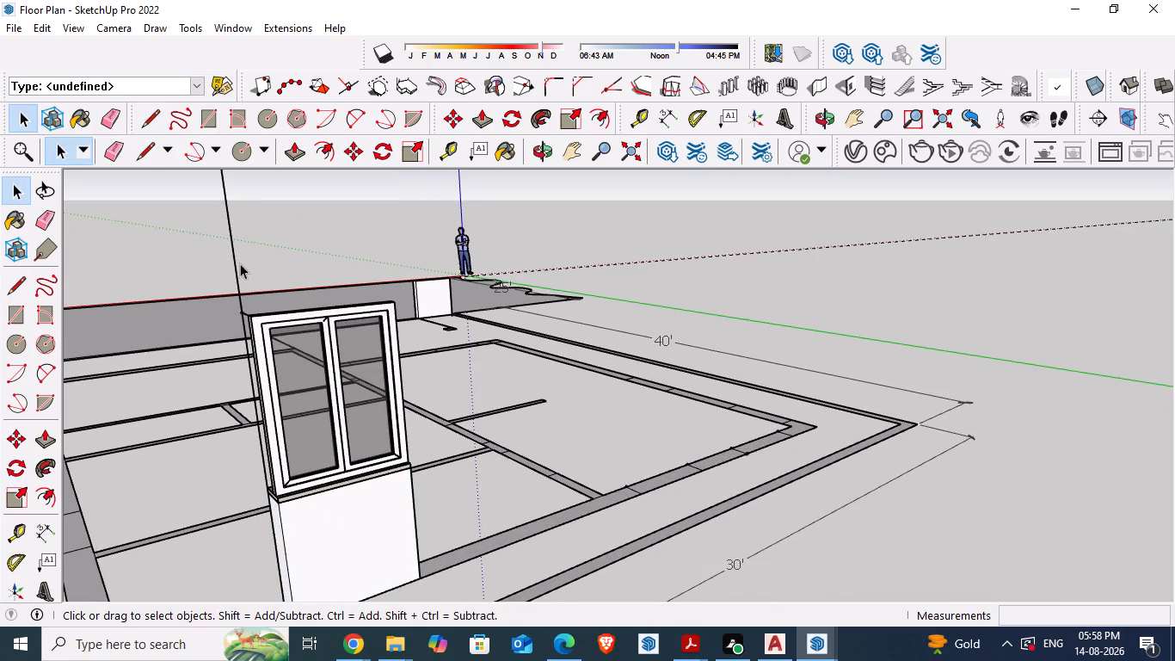
left_click(239, 261)
left_click(233, 260)
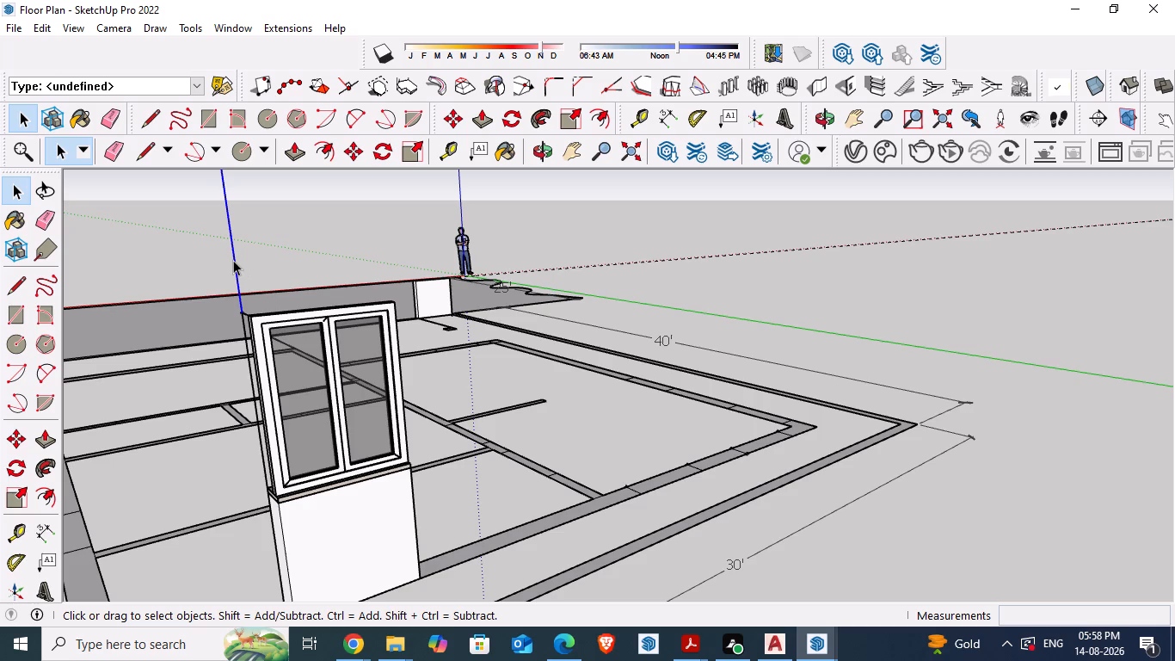
key("Delete")
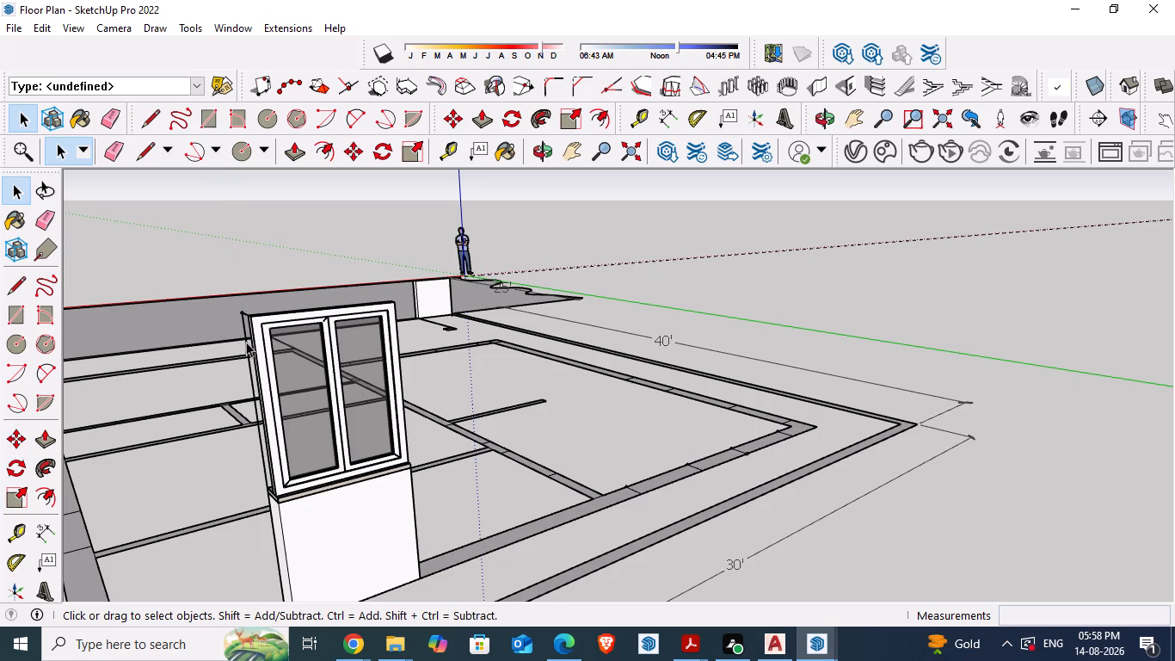
Delete the remaining vertical line segments standing beside the window frame down to the lower wall piece.
left_click(246, 342)
key("Delete")
scroll(249, 344, "up", 3)
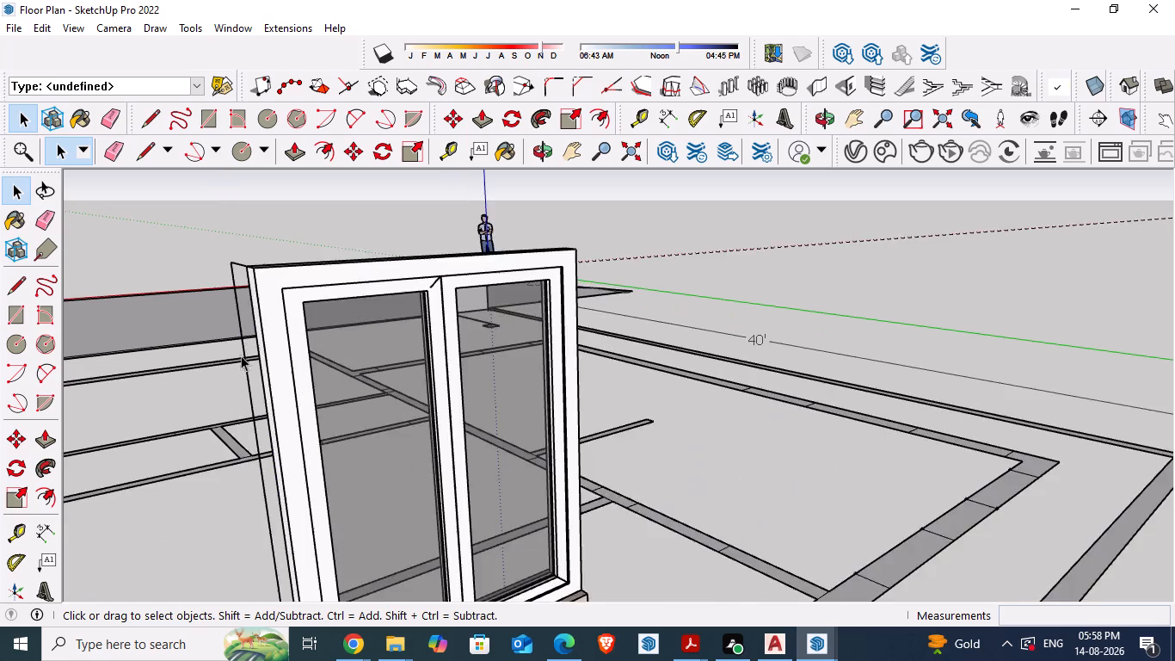
middle_click_drag(252, 354, 332, 335)
scroll(325, 346, "down", 4)
scroll(722, 261, "up", 4)
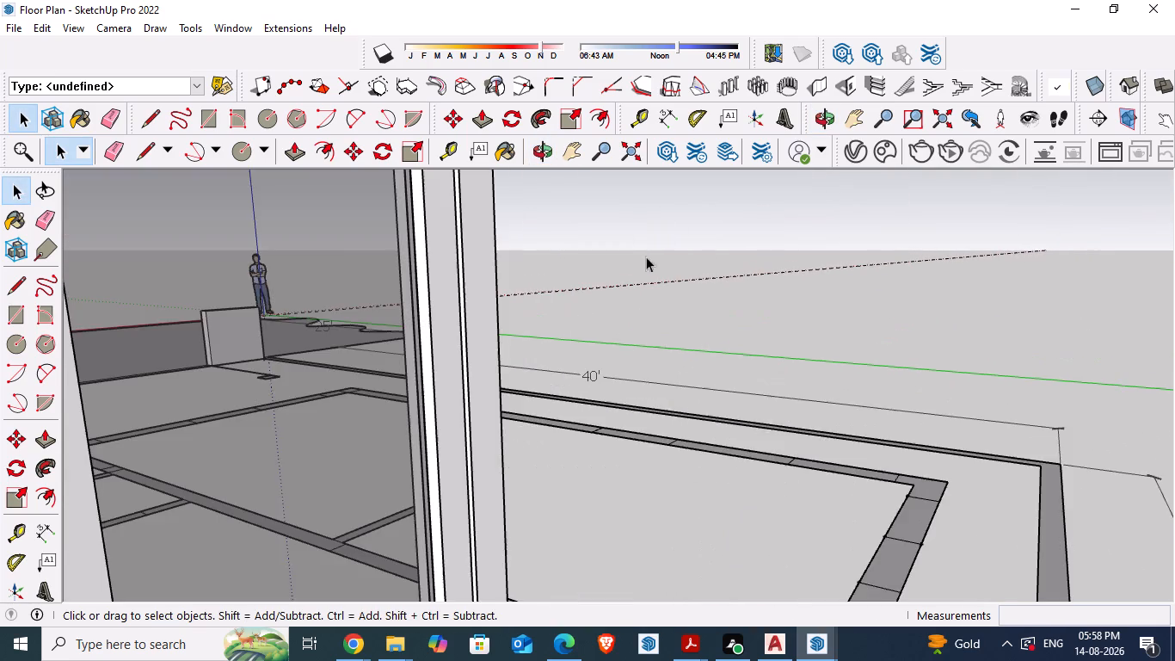
scroll(532, 278, "down", 3)
left_click(426, 256)
key("Delete")
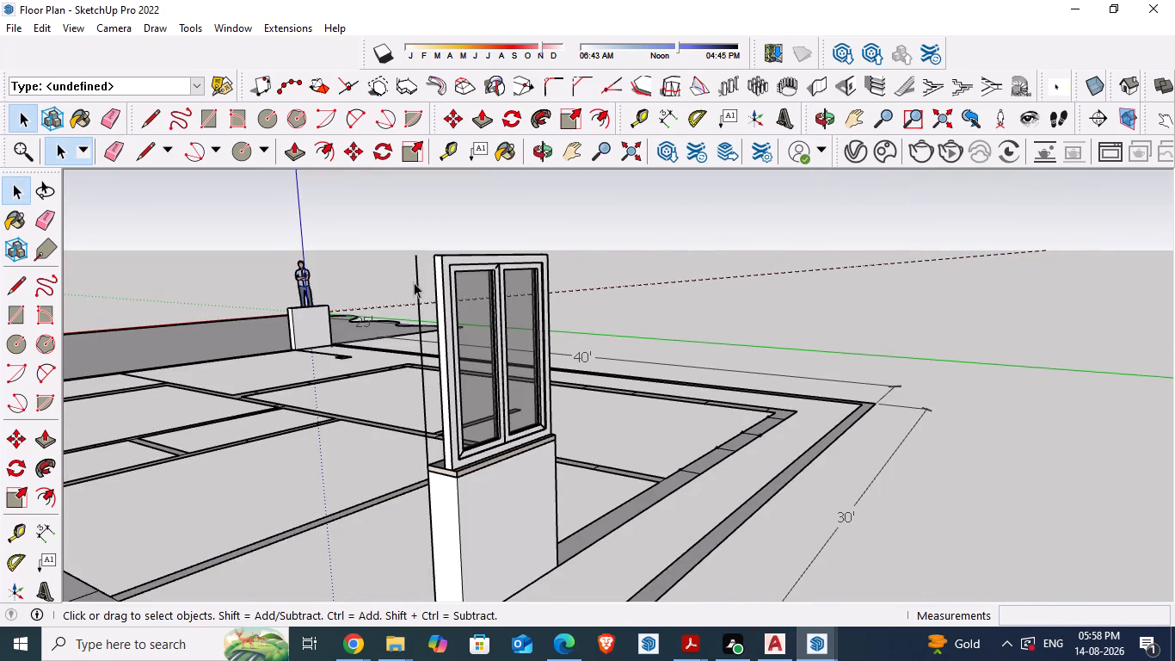
left_click(418, 284)
key("Delete")
left_click(425, 384)
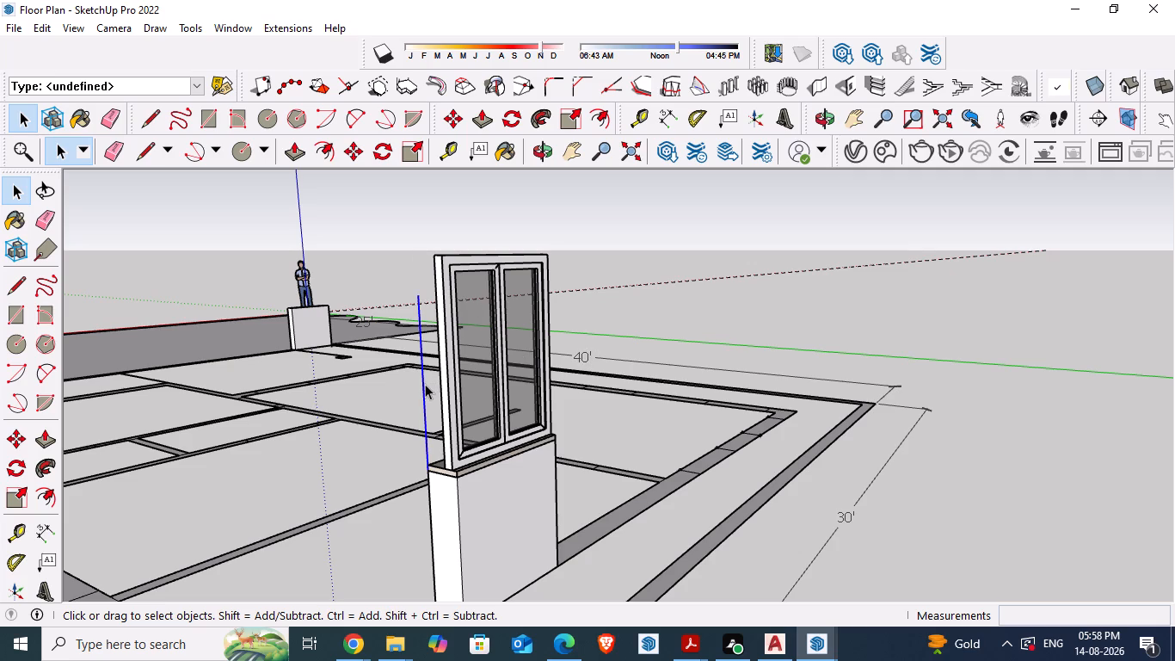
key("Delete")
Copy the 3' high wall piece below the window upward by about 5' 10 9/16", over the window's upper part.
middle_click_drag(601, 428, 565, 436)
left_click(335, 533)
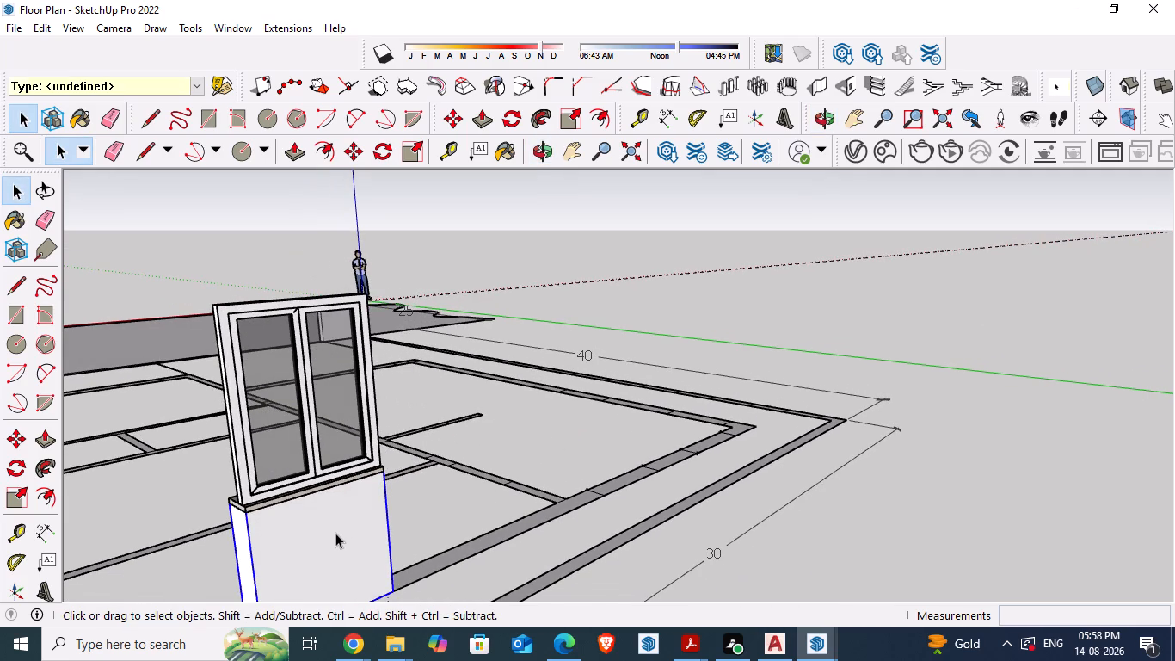
key("m")
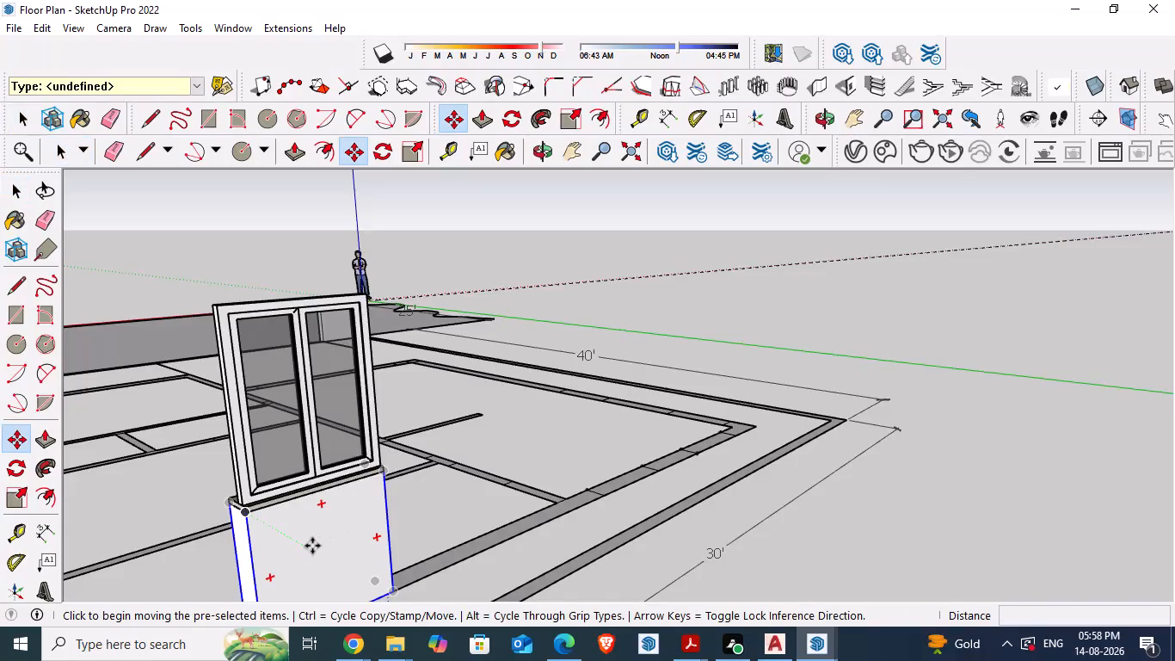
left_click_drag(312, 546, 249, 228)
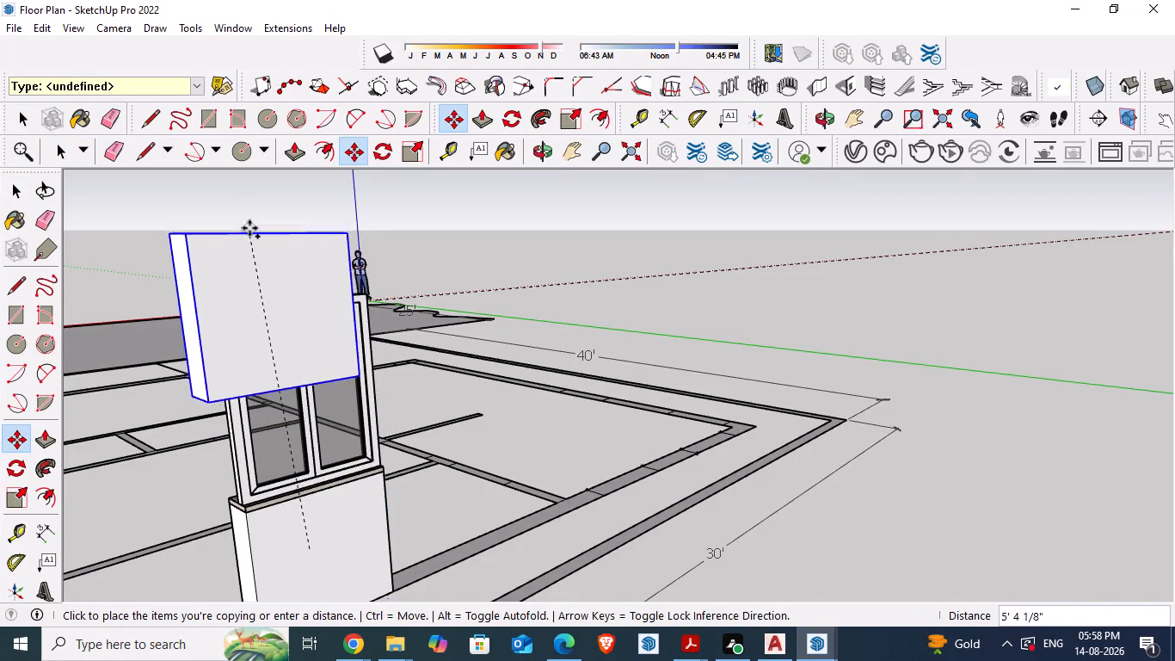
left_click_drag(249, 228, 249, 206)
left_click(268, 194)
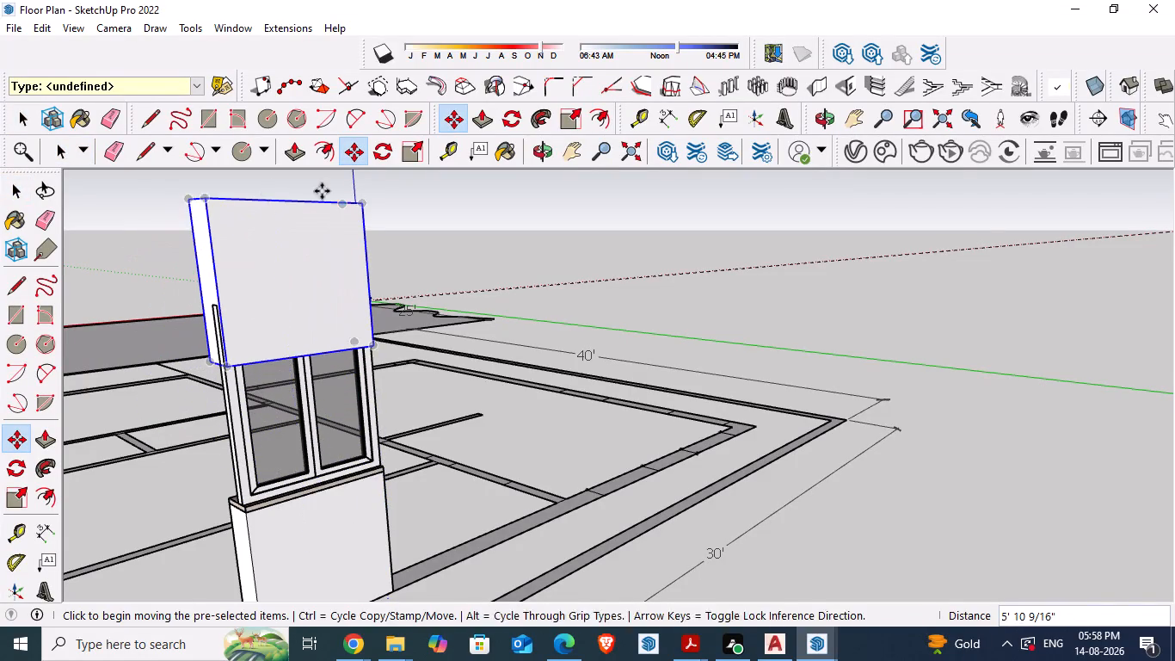
Move the copied wall piece about 1' 1 1/2" so its bottom corner sits on the window frame's top corner.
middle_click_drag(113, 423, 200, 411)
scroll(692, 307, "up", 3)
scroll(677, 319, "down", 1)
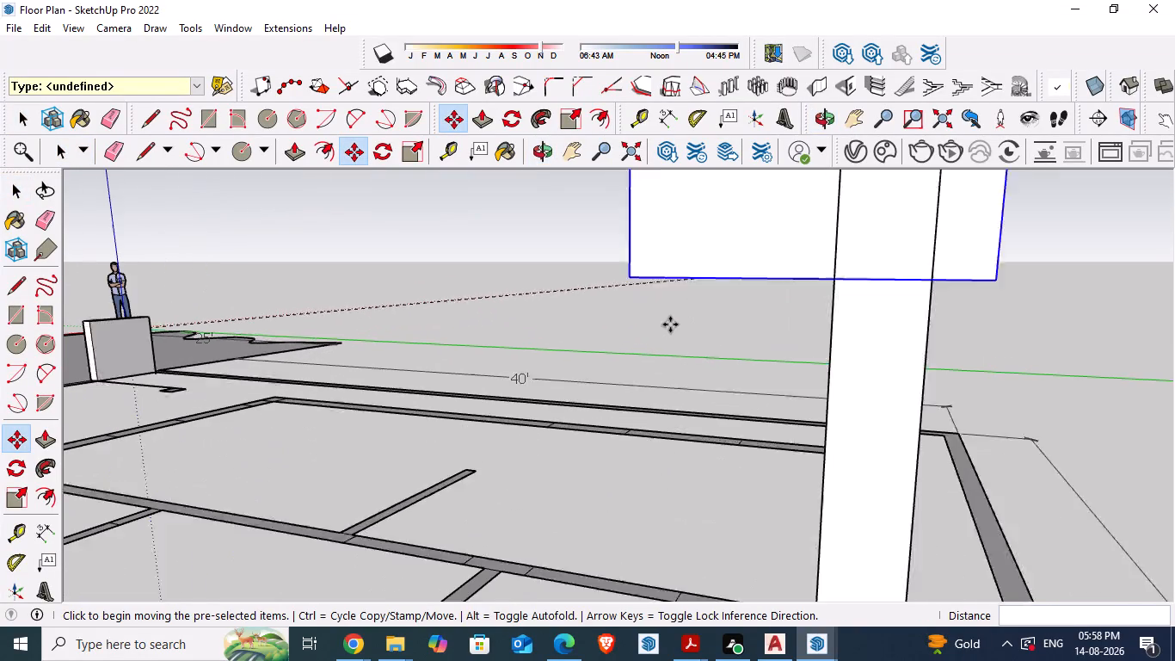
scroll(670, 324, "down", 1)
left_click_drag(752, 318, 740, 219)
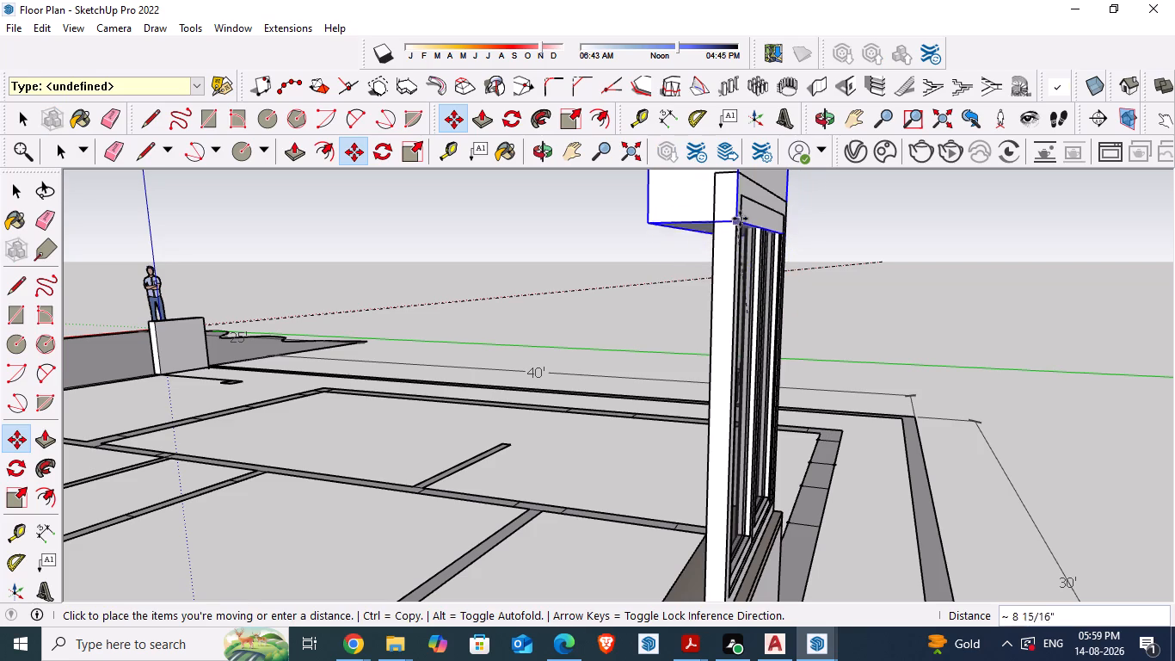
left_click_drag(740, 219, 740, 173)
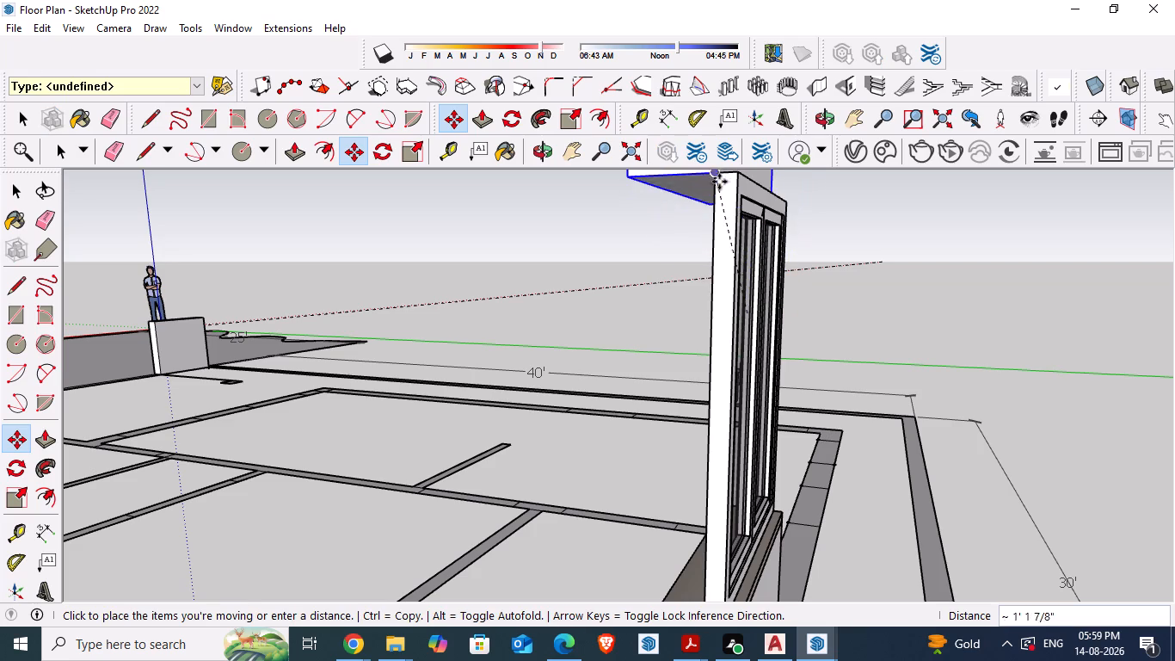
left_click(736, 176)
Examine from several sides how the copied wall piece sits on the window and lines up with the wall below.
scroll(700, 388, "down", 1)
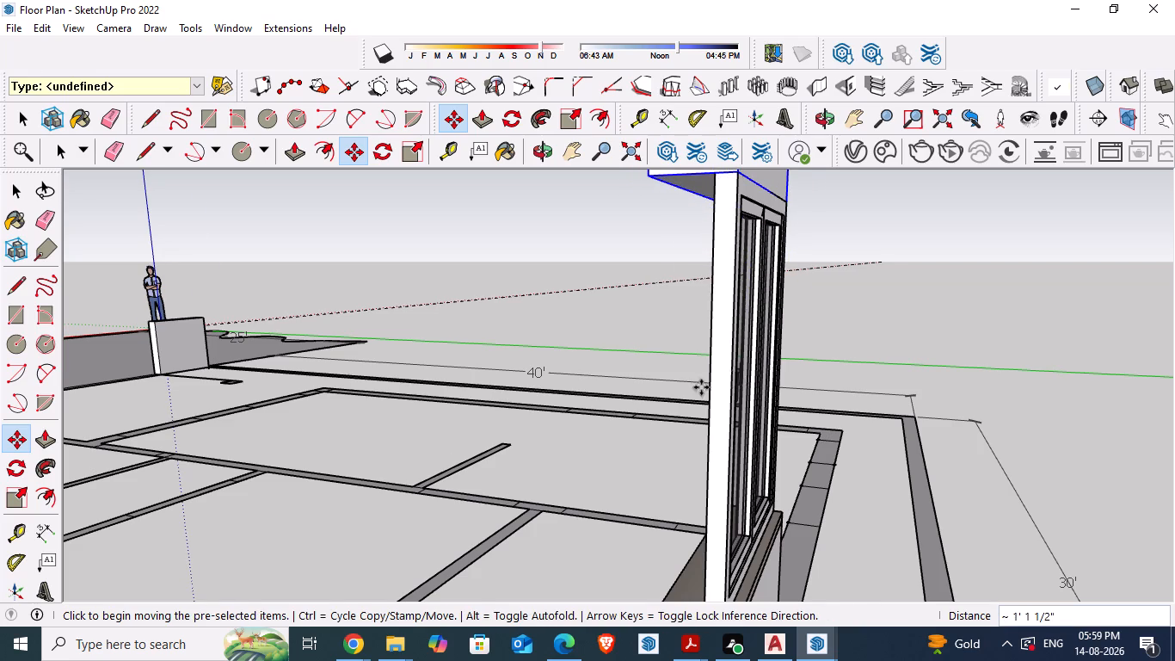
scroll(701, 387, "down", 4)
middle_click_drag(621, 421, 791, 408)
scroll(970, 375, "down", 1)
scroll(1036, 345, "up", 3)
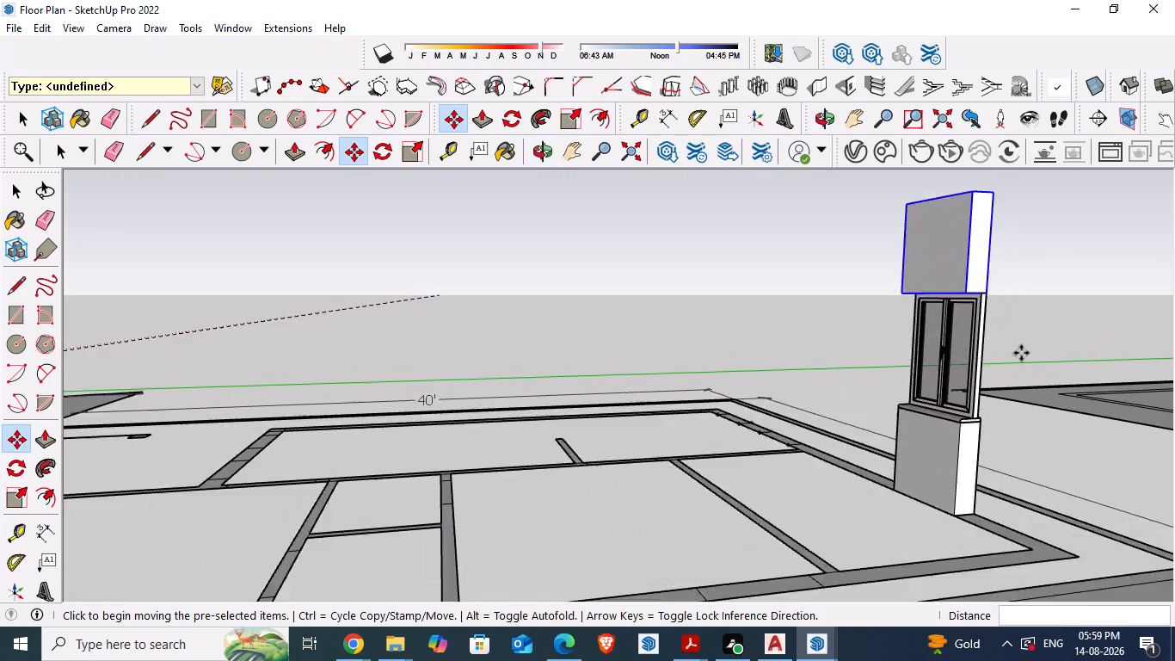
scroll(1021, 353, "up", 3)
scroll(892, 369, "up", 1)
middle_click_drag(895, 373, 967, 404)
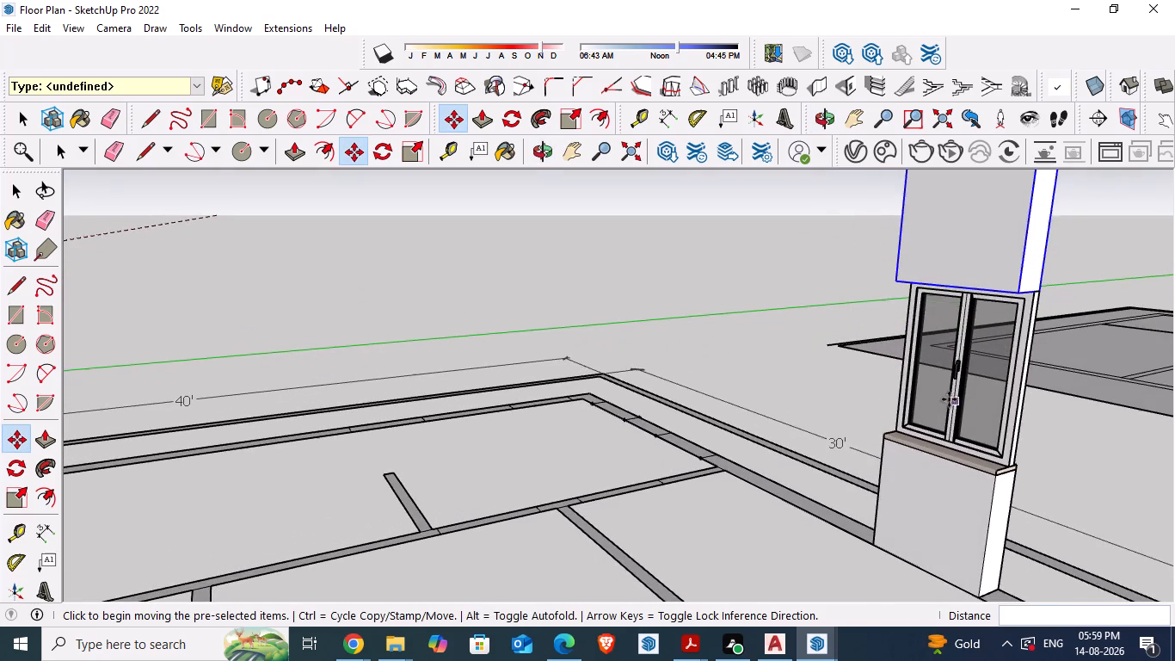
scroll(945, 399, "down", 4)
middle_click_drag(980, 463, 834, 459)
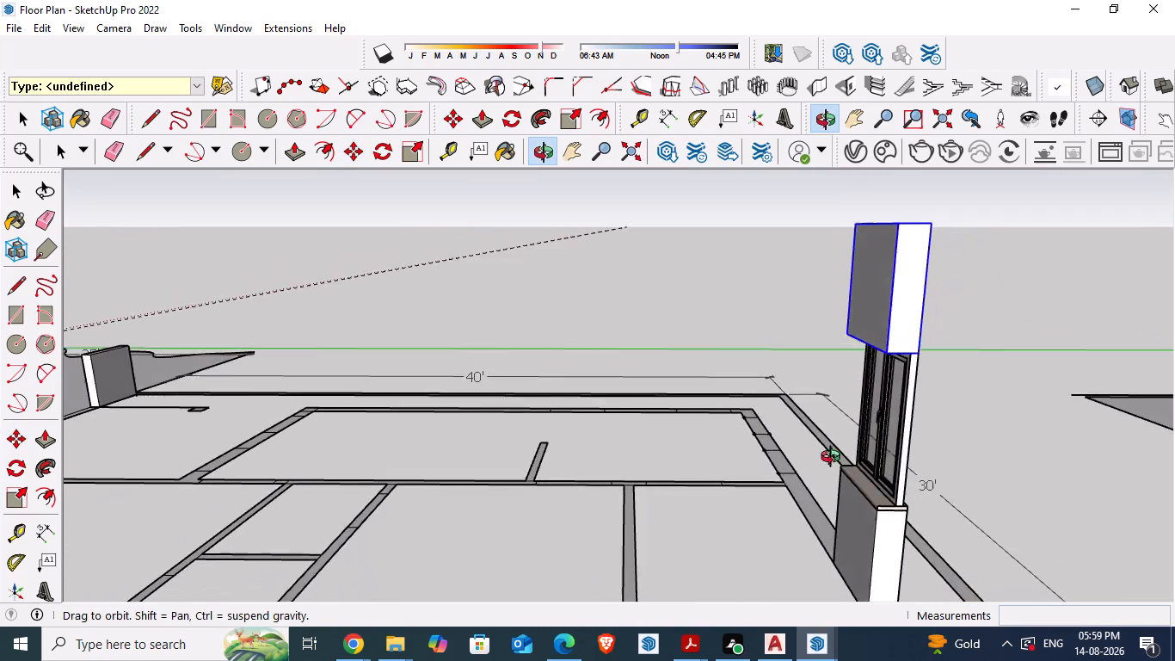
middle_click_drag(834, 459, 629, 426)
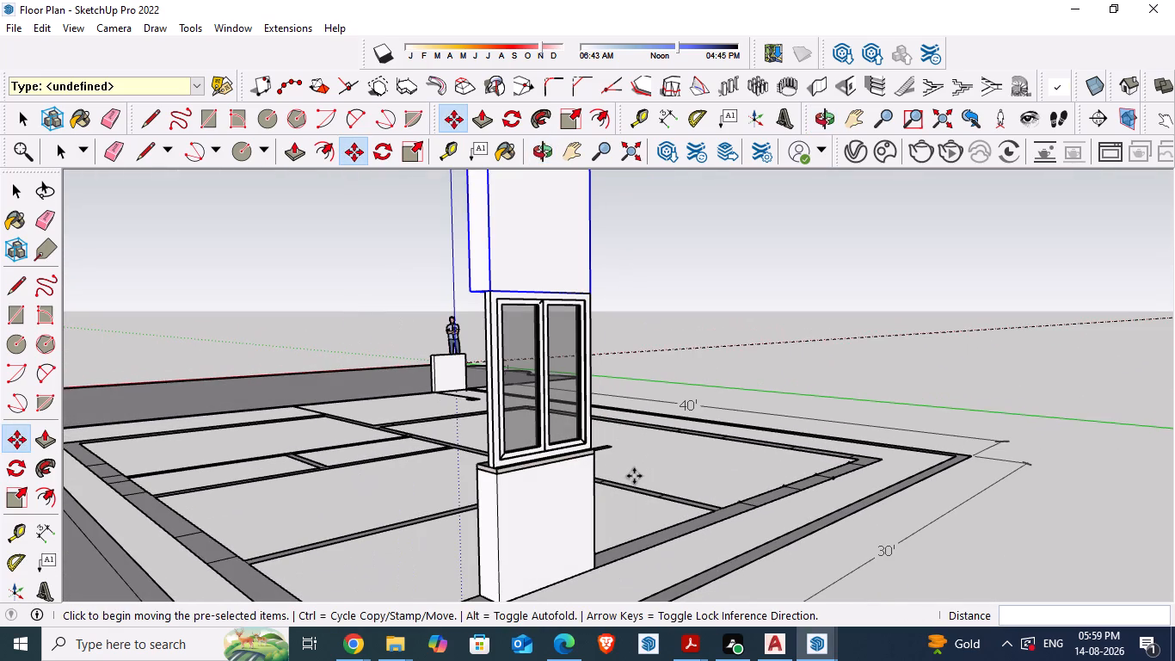
Save the model.
key("ctrl+s")
Unhide all hidden geometry in the model.
scroll(539, 437, "down", 2)
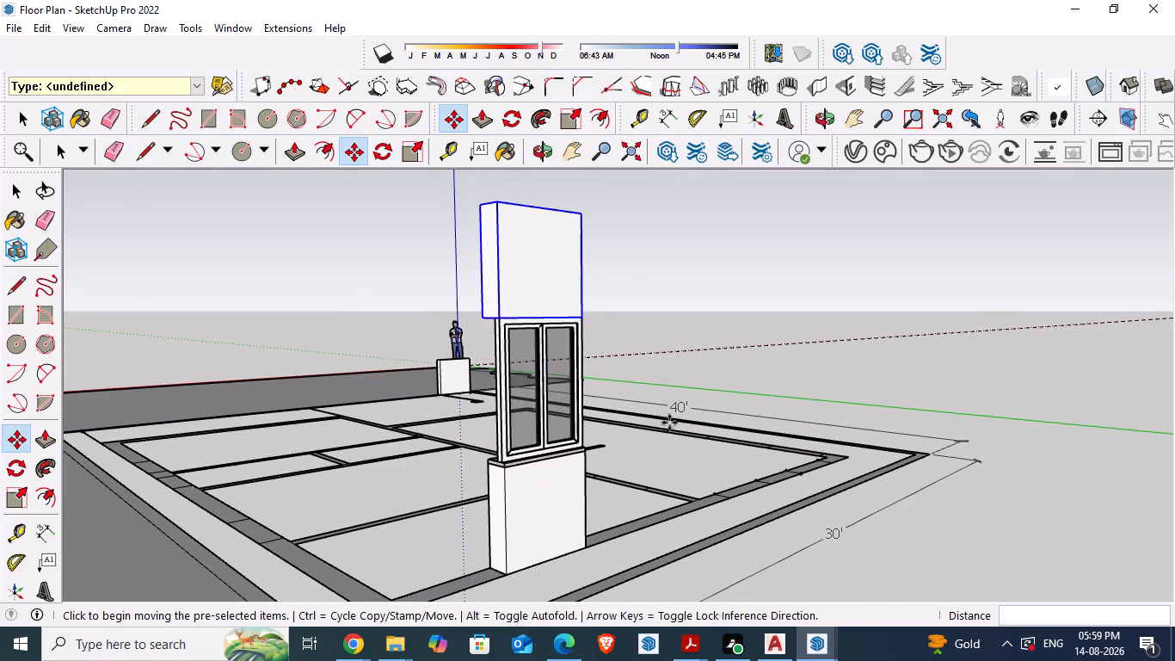
middle_click_drag(717, 417, 631, 406)
scroll(631, 406, "down", 1)
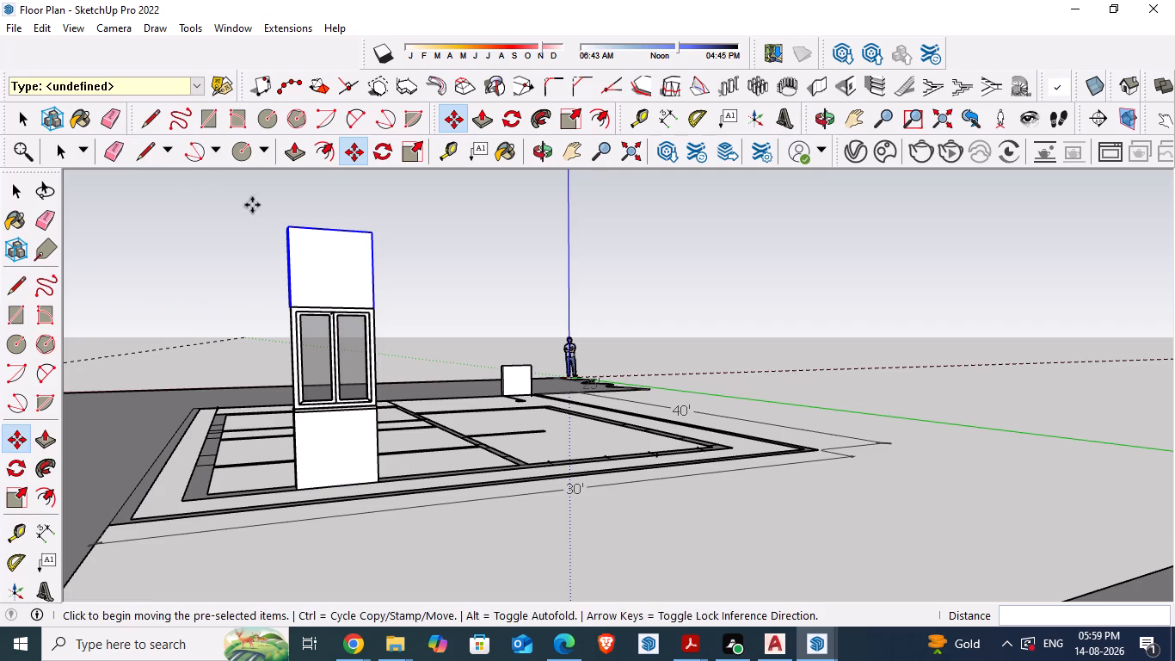
left_click(41, 28)
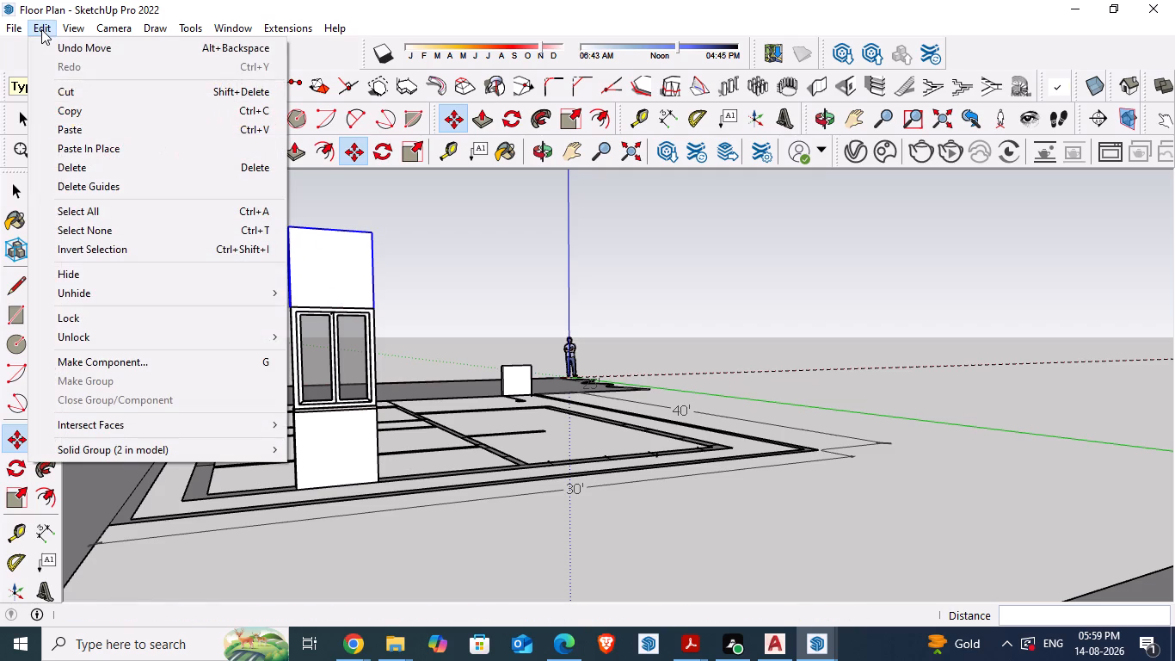
left_click(71, 287)
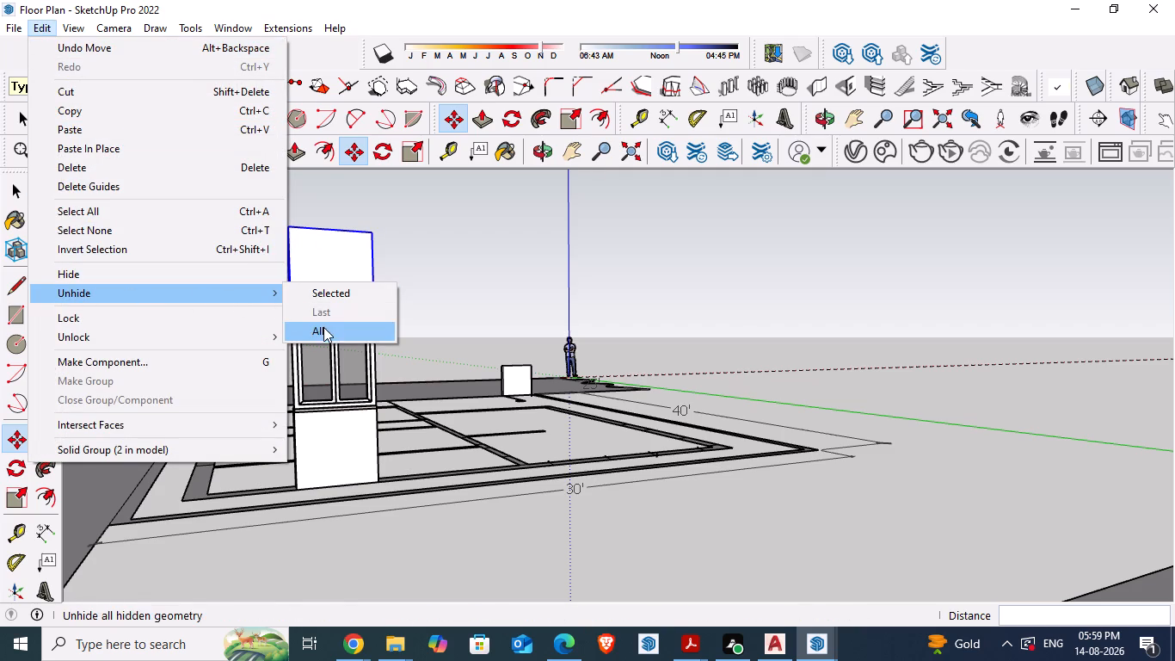
left_click(323, 327)
Examine the full house model from the window wall around to the other sides for the remaining openings.
scroll(384, 366, "down", 2)
middle_click_drag(489, 396, 366, 416)
left_click(425, 553)
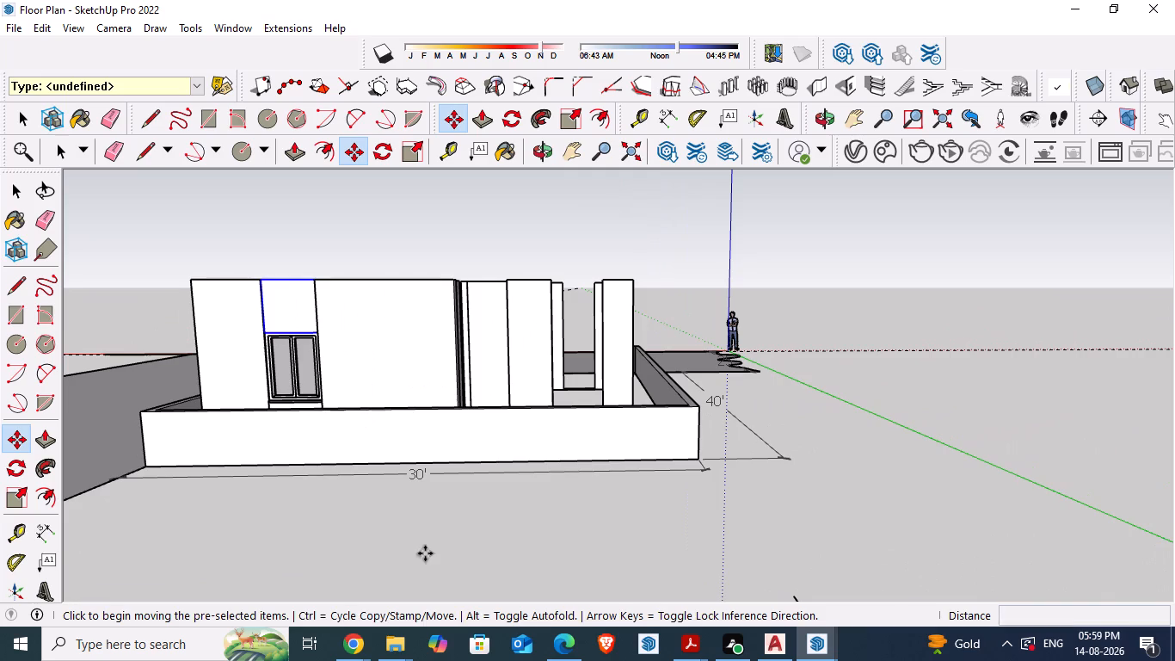
scroll(291, 353, "up", 3)
key("space")
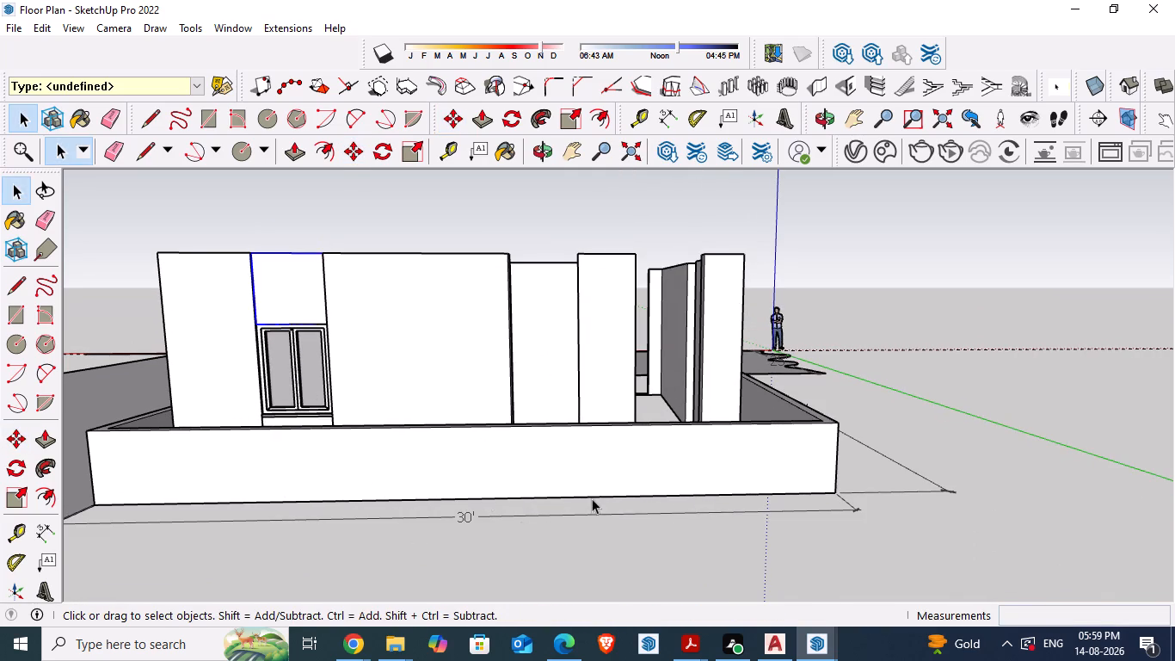
middle_click_drag(599, 499, 321, 548)
middle_click_drag(749, 432, 557, 540)
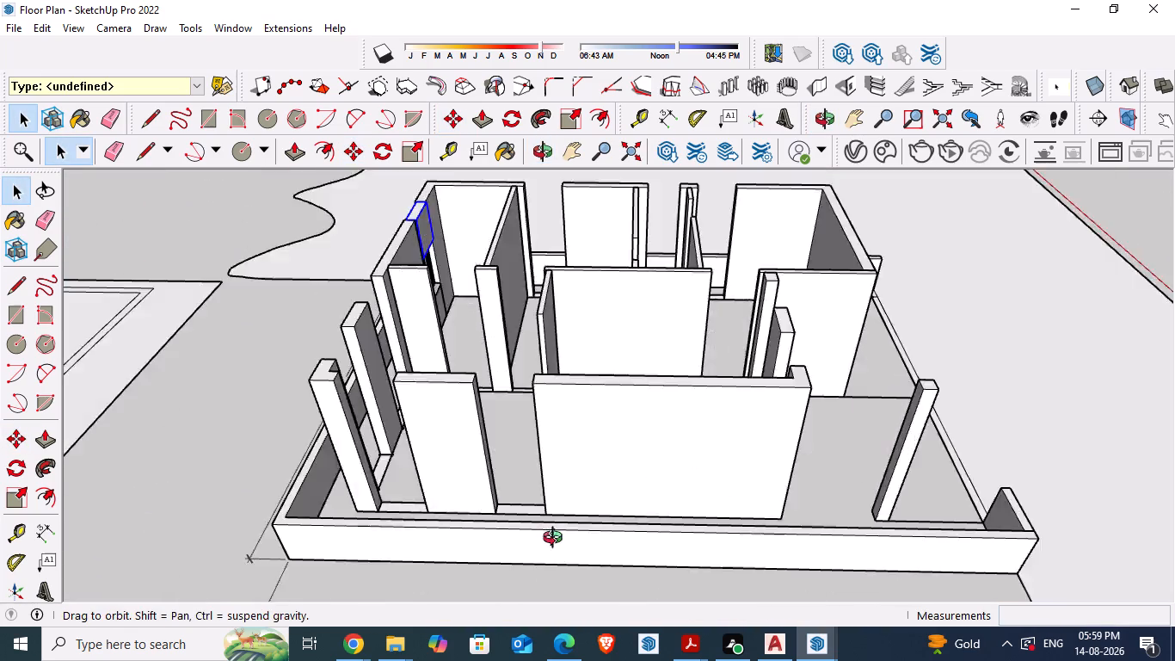
middle_click_drag(557, 540, 306, 581)
scroll(311, 573, "down", 1)
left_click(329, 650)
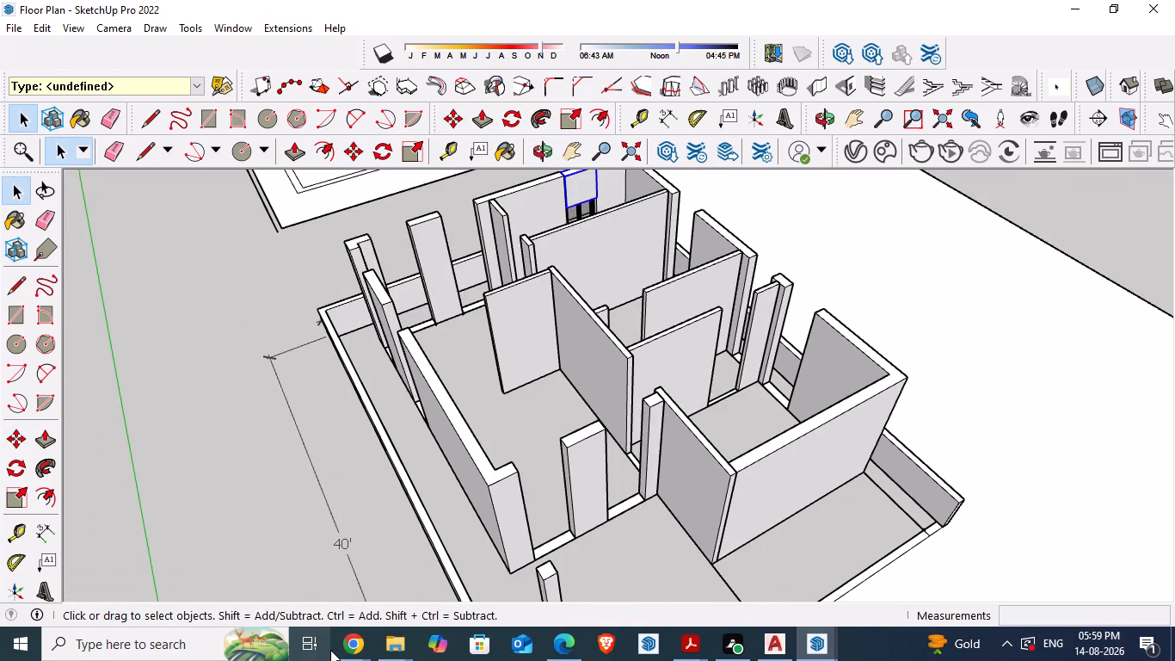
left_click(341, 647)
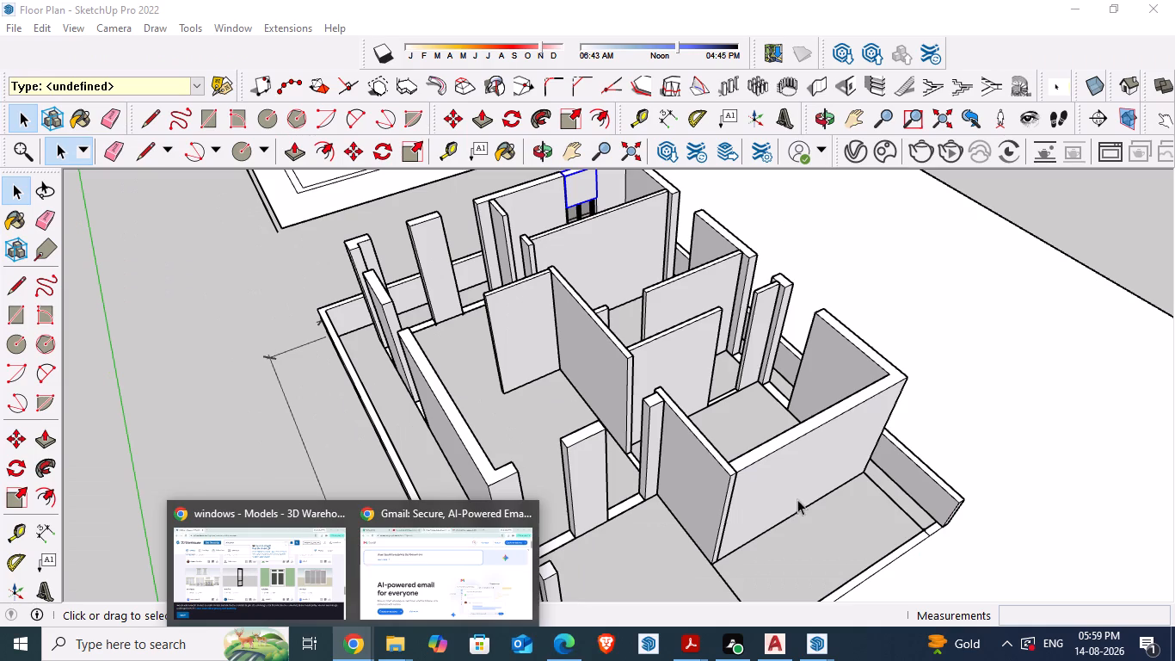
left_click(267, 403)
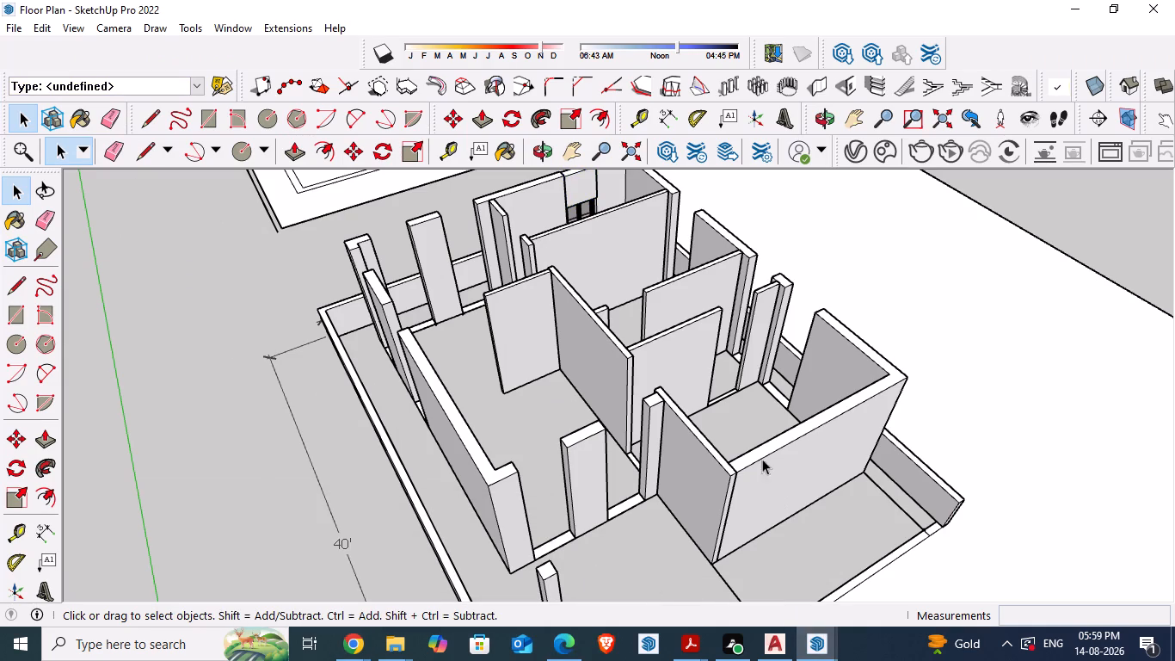